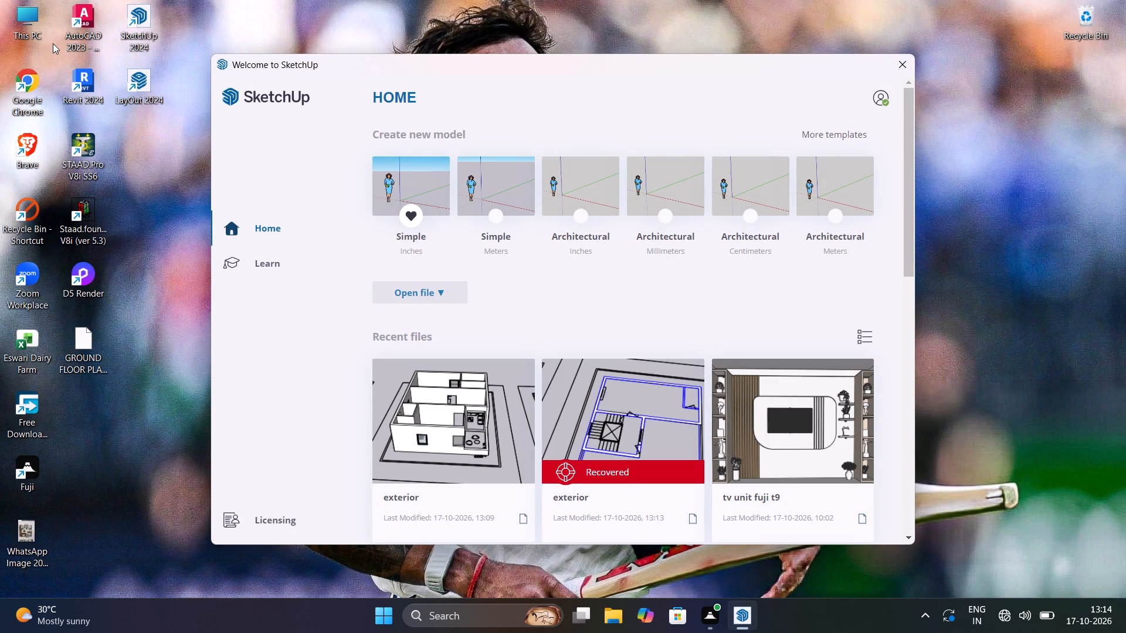
# Open the recovered version of the exterior model from the recent files.
pyautogui.click(659, 479)
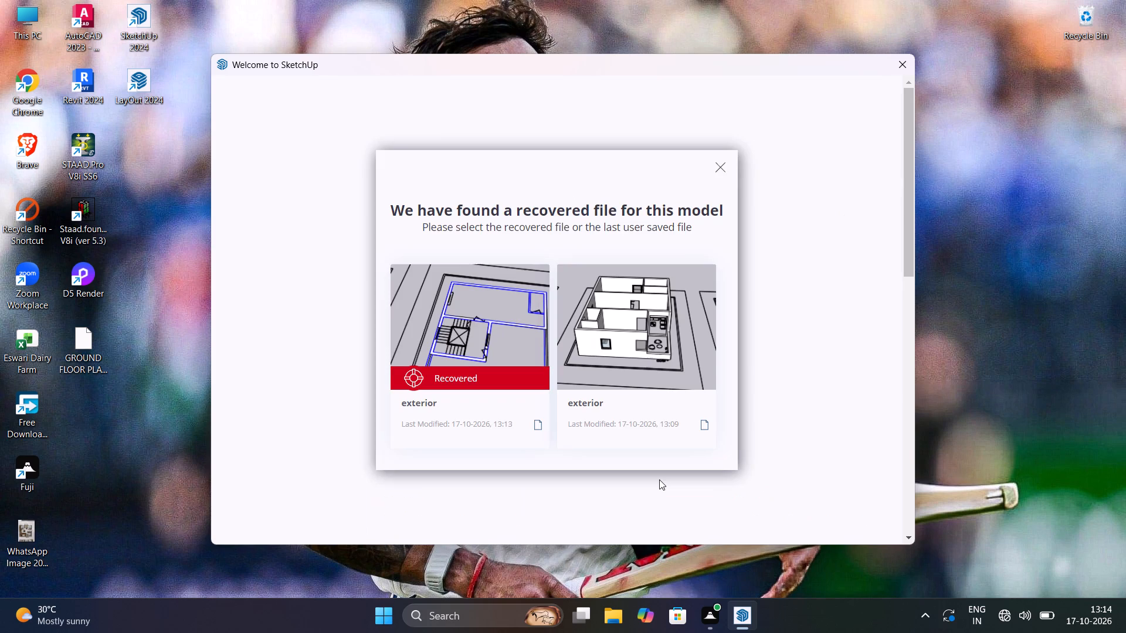
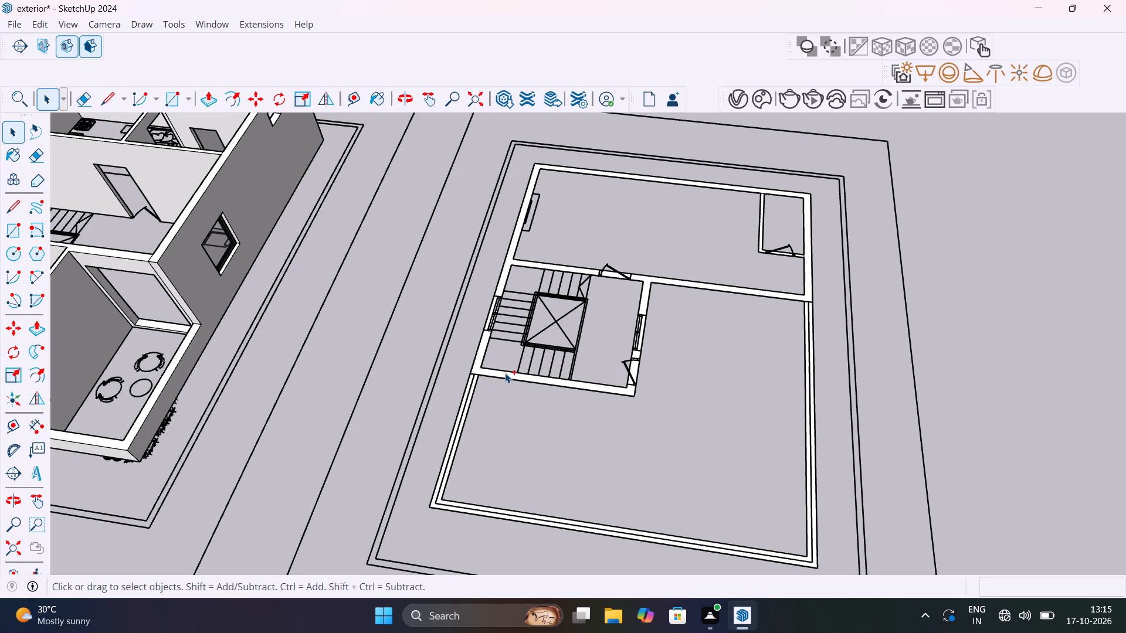
# Save the recovered model as exterior in the SketchUp projects folder, replacing the existing file.
pyautogui.hotkey('ctrl', 's')
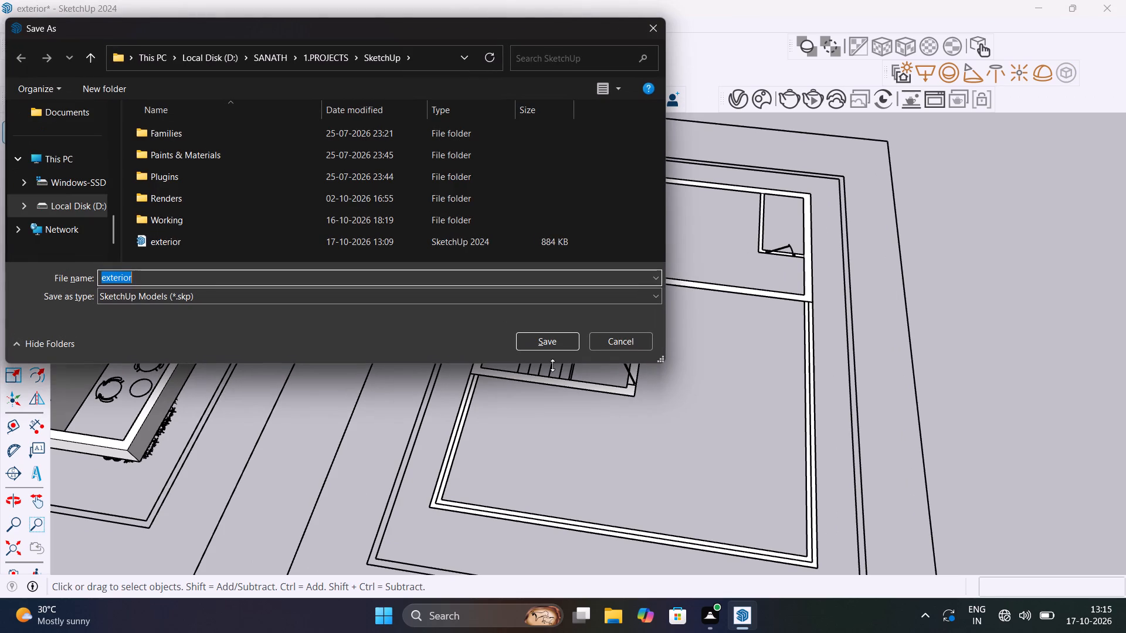
pyautogui.click(546, 341)
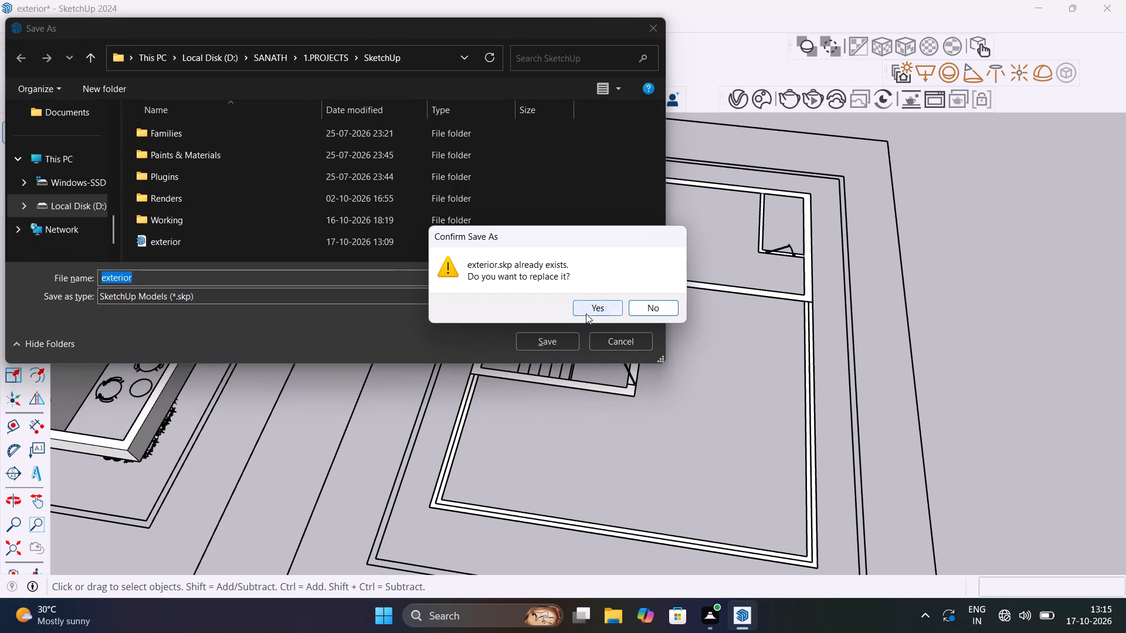
pyautogui.click(590, 310)
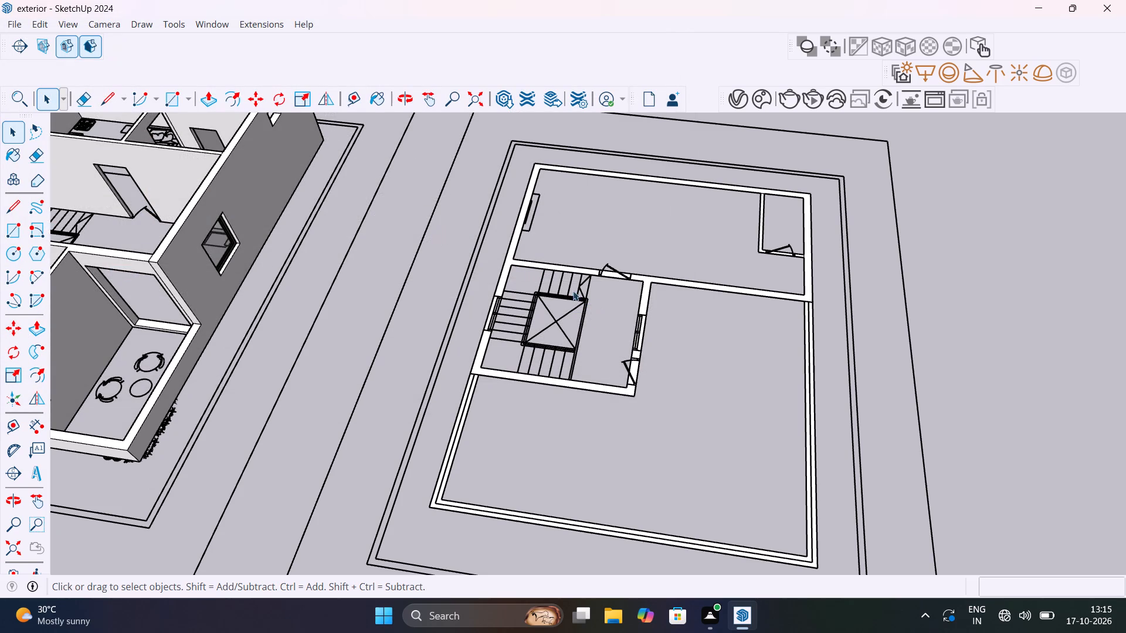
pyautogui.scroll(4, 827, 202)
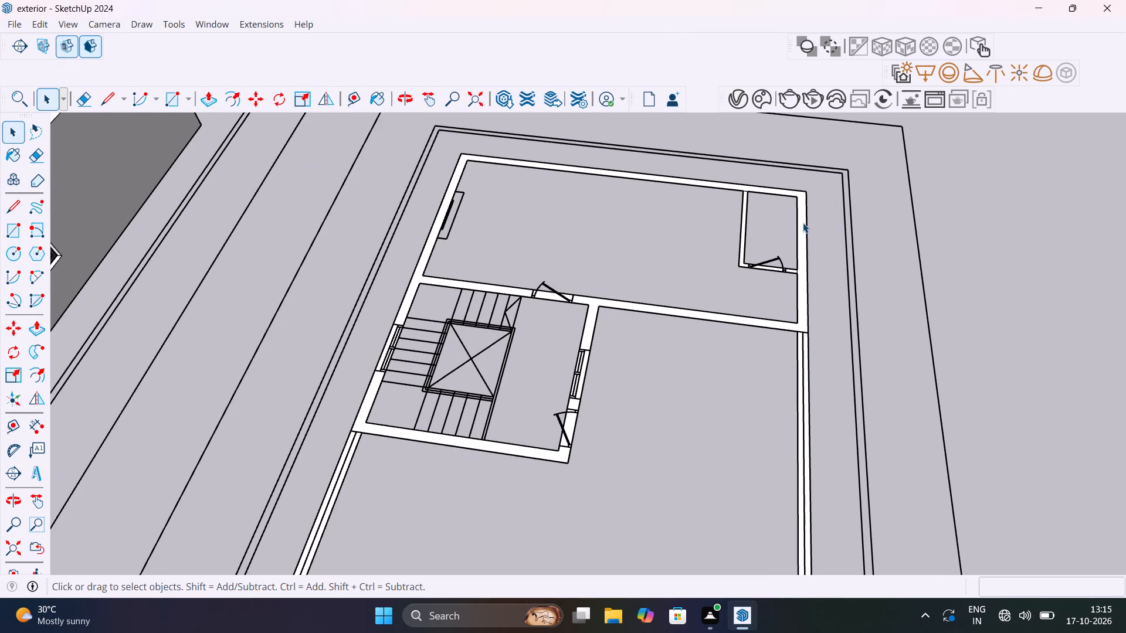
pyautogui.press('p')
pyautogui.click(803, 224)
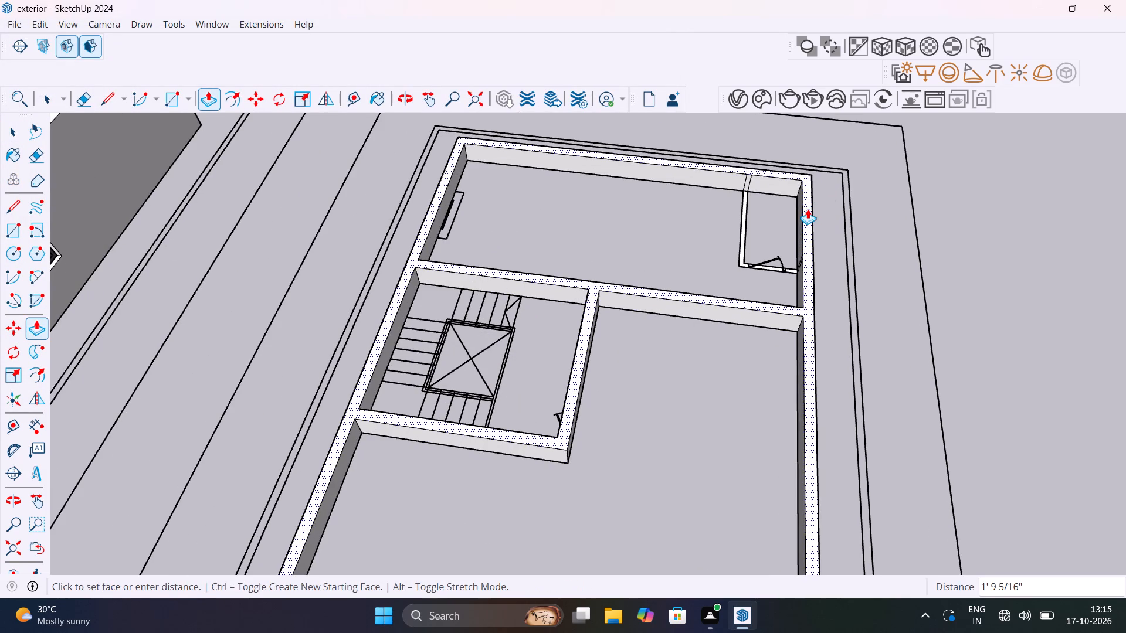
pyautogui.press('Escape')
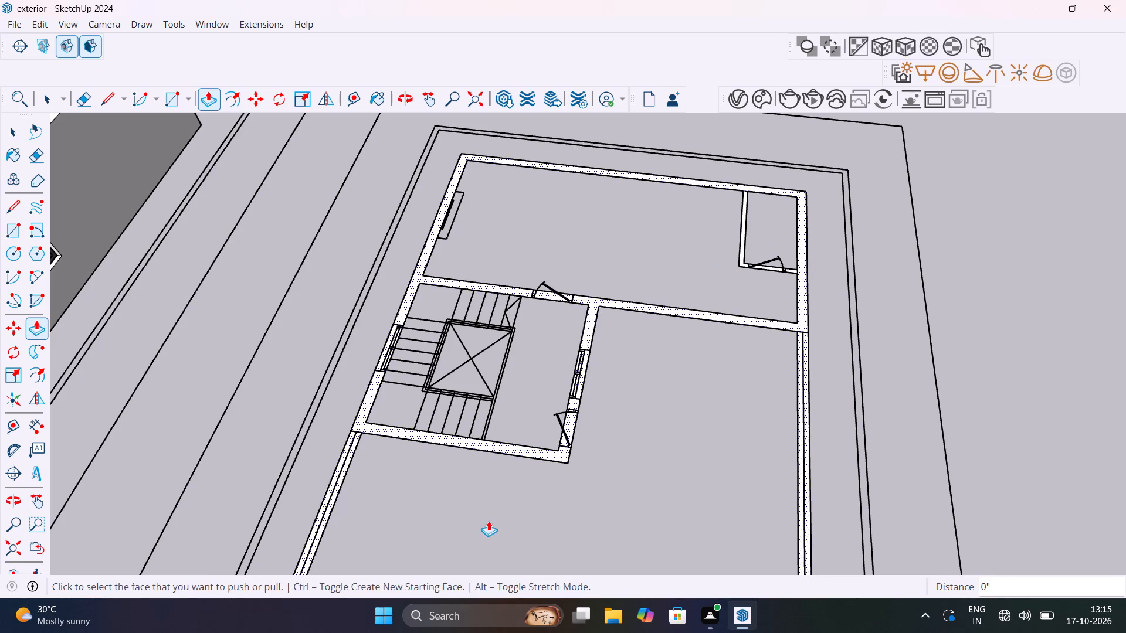
# Draw dividing lines across the wall ends where the stair block and large room meet the terrace parapets, the second 9" long.
pyautogui.scroll(1, 446, 631)
pyautogui.scroll(8, 377, 424)
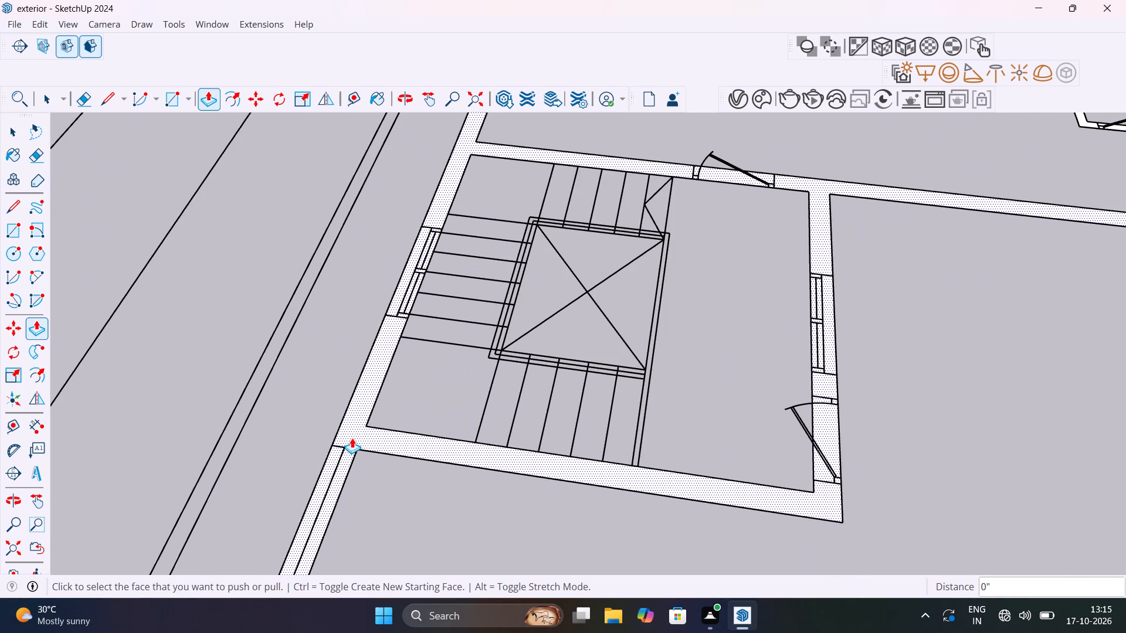
pyautogui.press('space')
pyautogui.write('l')
pyautogui.click(359, 451)
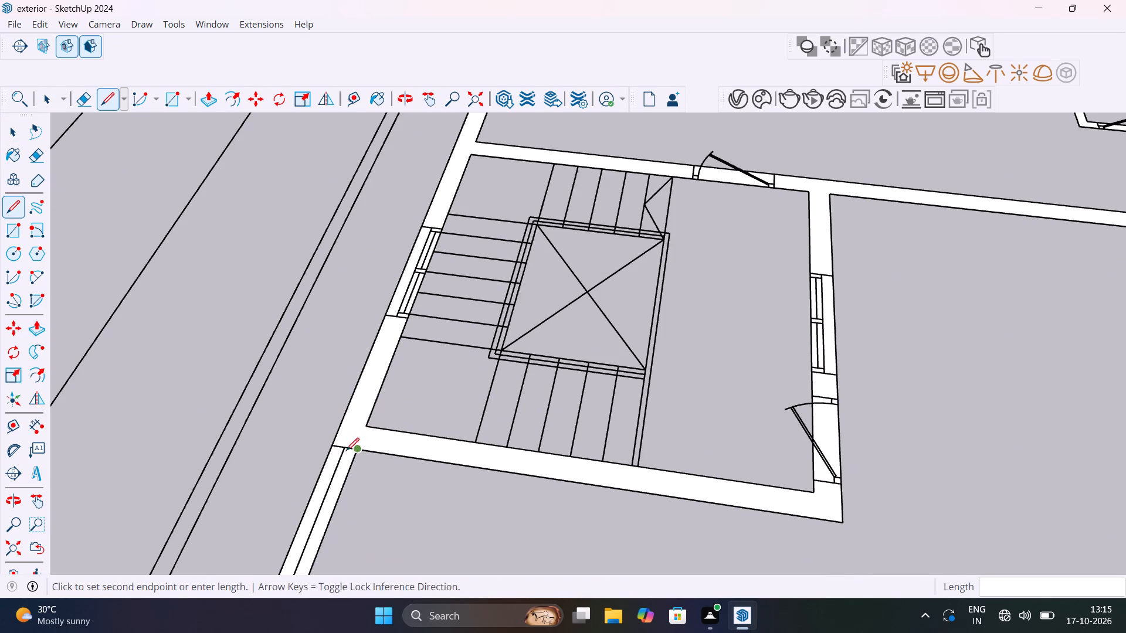
pyautogui.click(330, 447)
pyautogui.scroll(-13, 334, 447)
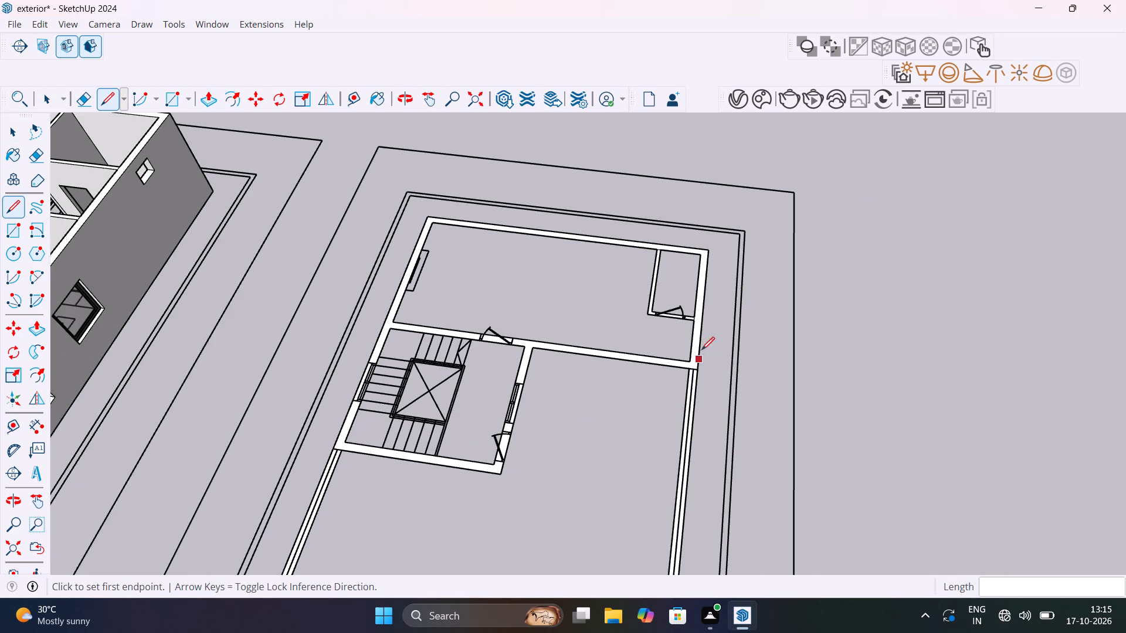
pyautogui.scroll(10, 702, 348)
pyautogui.scroll(4, 687, 418)
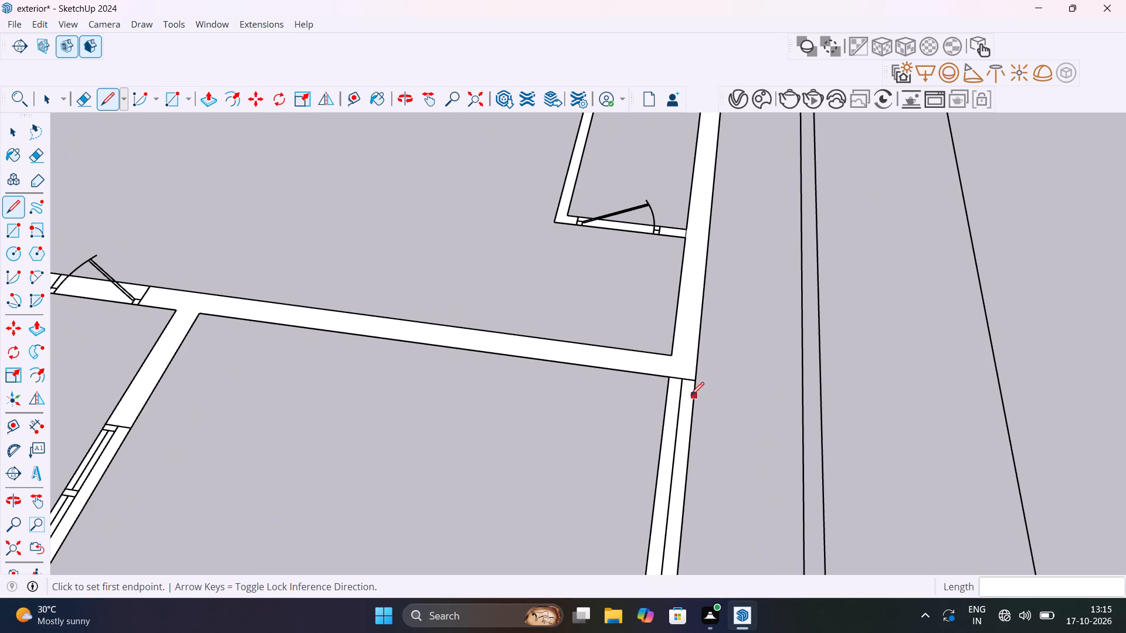
pyautogui.click(691, 380)
pyautogui.click(669, 380)
pyautogui.scroll(-5, 716, 414)
pyautogui.moveTo(627, 447); pyautogui.dragTo(623, 616, button='middle')
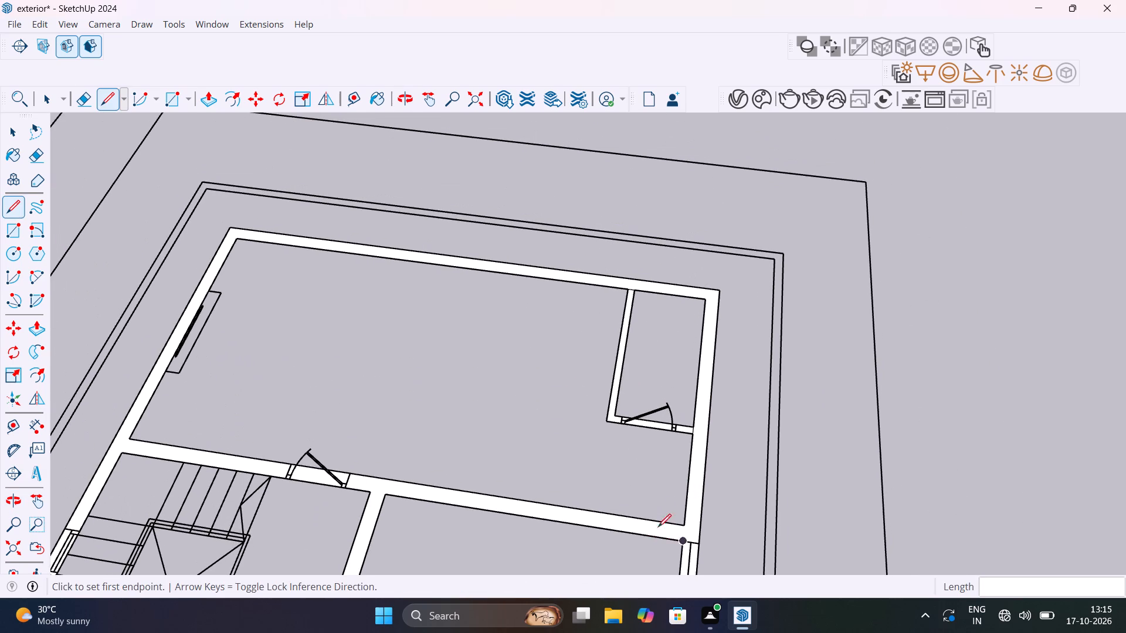
pyautogui.press('space')
# Erase the two short edges where the small corner room's partition walls meet the outer walls, merging the wall faces.
pyautogui.scroll(9, 707, 426)
pyautogui.press('e')
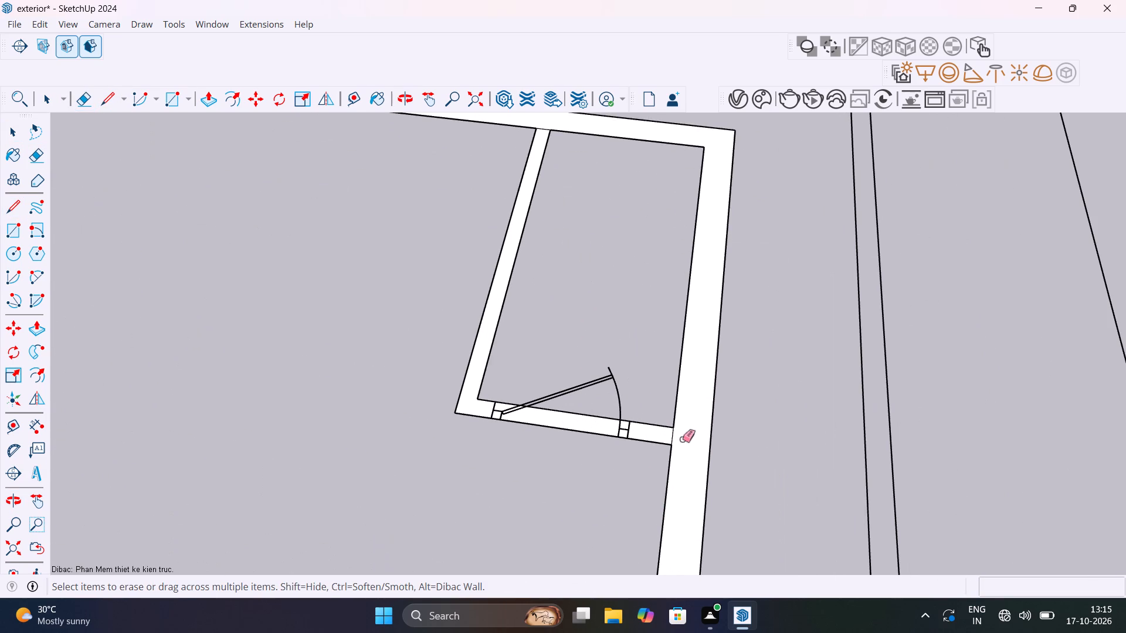
pyautogui.moveTo(667, 437); pyautogui.dragTo(674, 437)
pyautogui.keyDown('shift'); pyautogui.moveTo(592, 265); pyautogui.dragTo(596, 574, button='middle'); pyautogui.keyUp('shift')
pyautogui.scroll(11, 554, 381)
pyautogui.moveTo(544, 436); pyautogui.dragTo(541, 440)
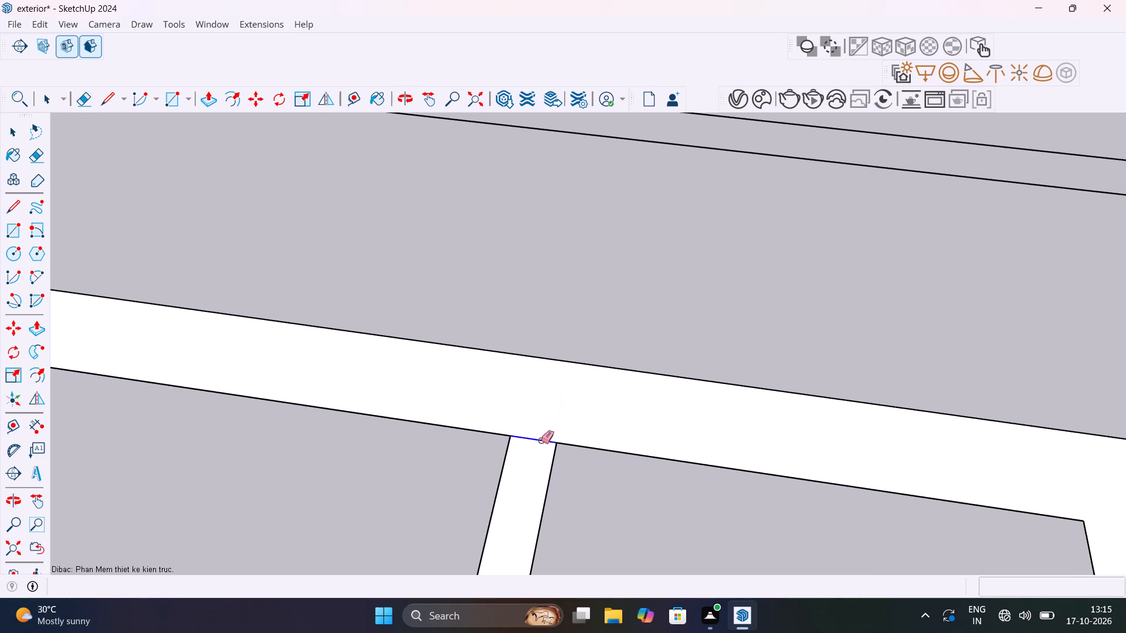
pyautogui.moveTo(541, 440); pyautogui.dragTo(537, 451)
pyautogui.scroll(-14, 552, 438)
pyautogui.press('space')
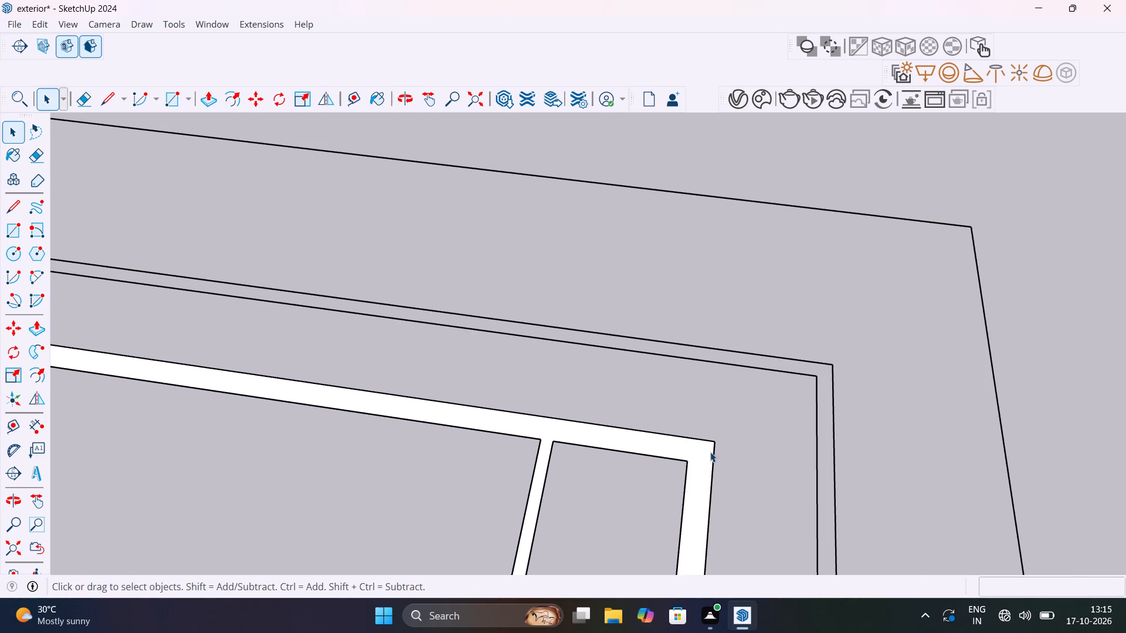
# Extrude the merged wall face of the enclosed rooms and stair block upward with Push/Pull.
pyautogui.press('p')
pyautogui.click(696, 469)
pyautogui.scroll(-16, 714, 398)
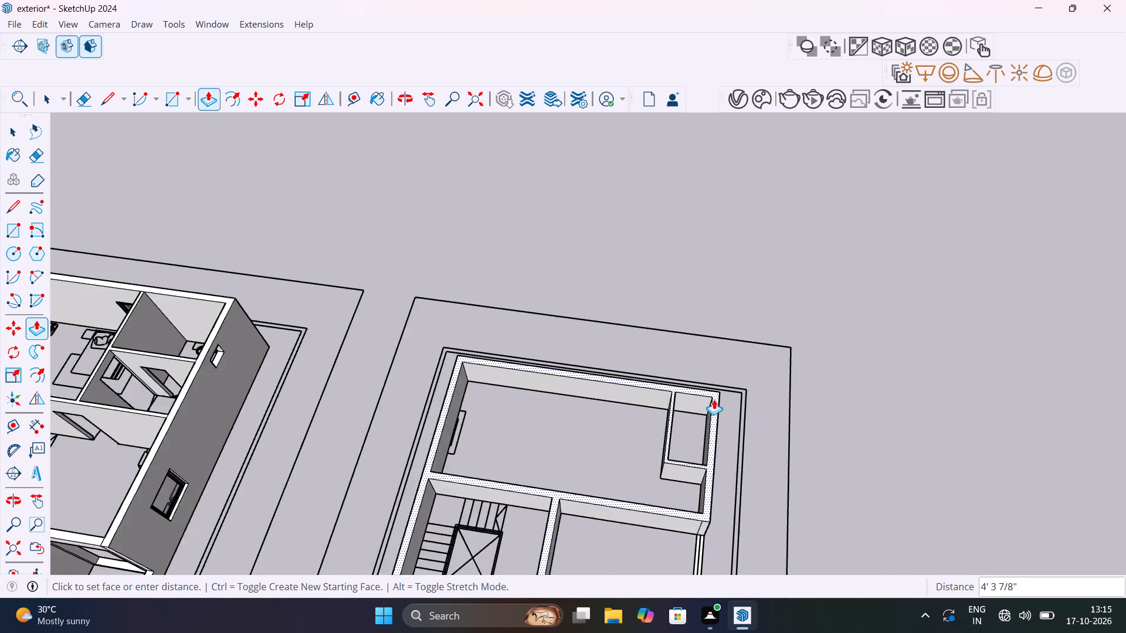
pyautogui.scroll(-5, 714, 399)
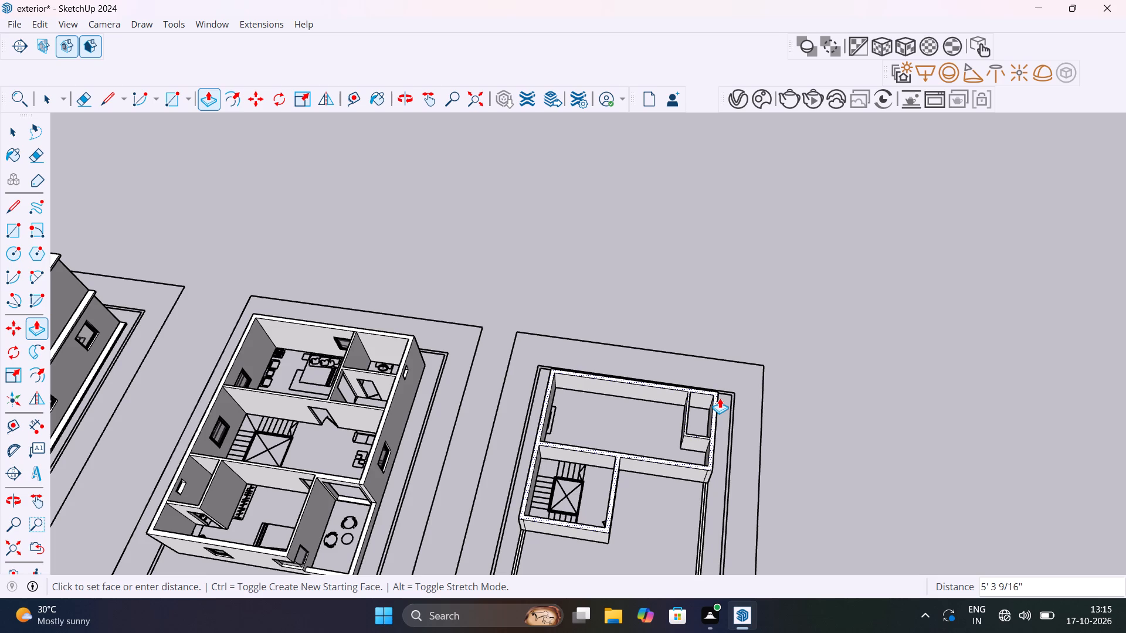
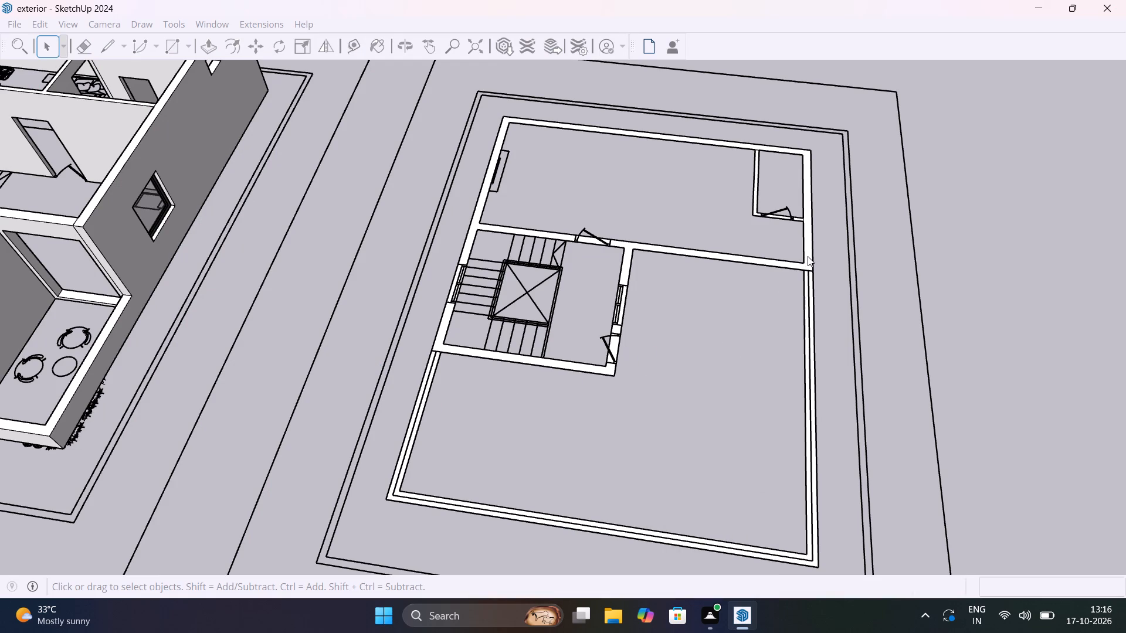
# Save the reopened exterior model before working on the top floor plan.
pyautogui.scroll(18, 808, 256)
pyautogui.hotkey('ctrl', 's')
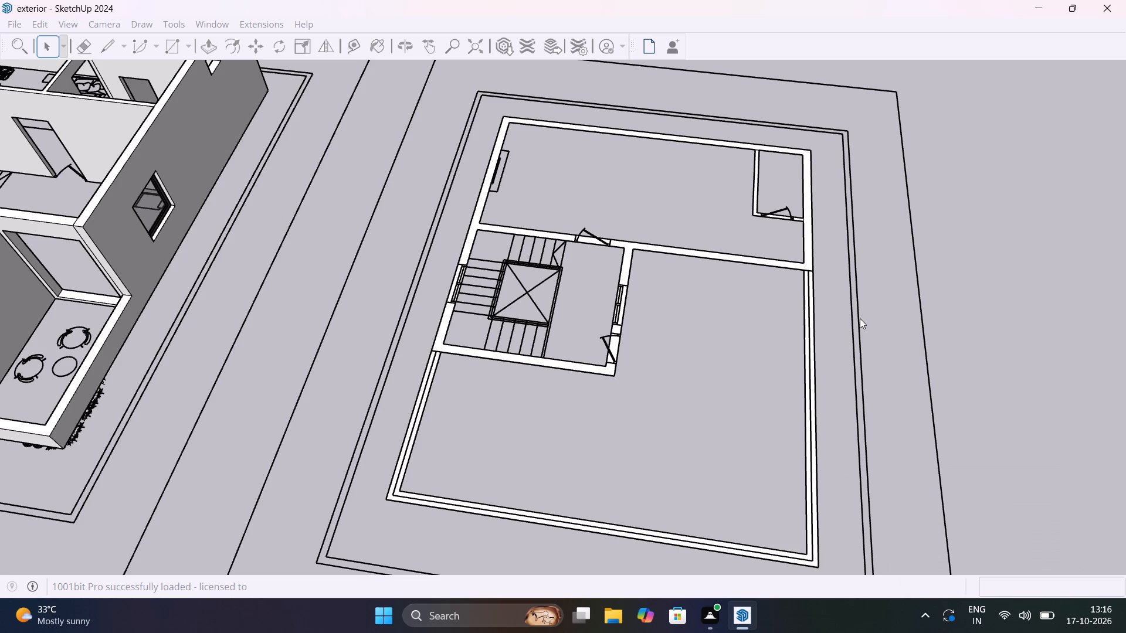
pyautogui.scroll(-10, 872, 321)
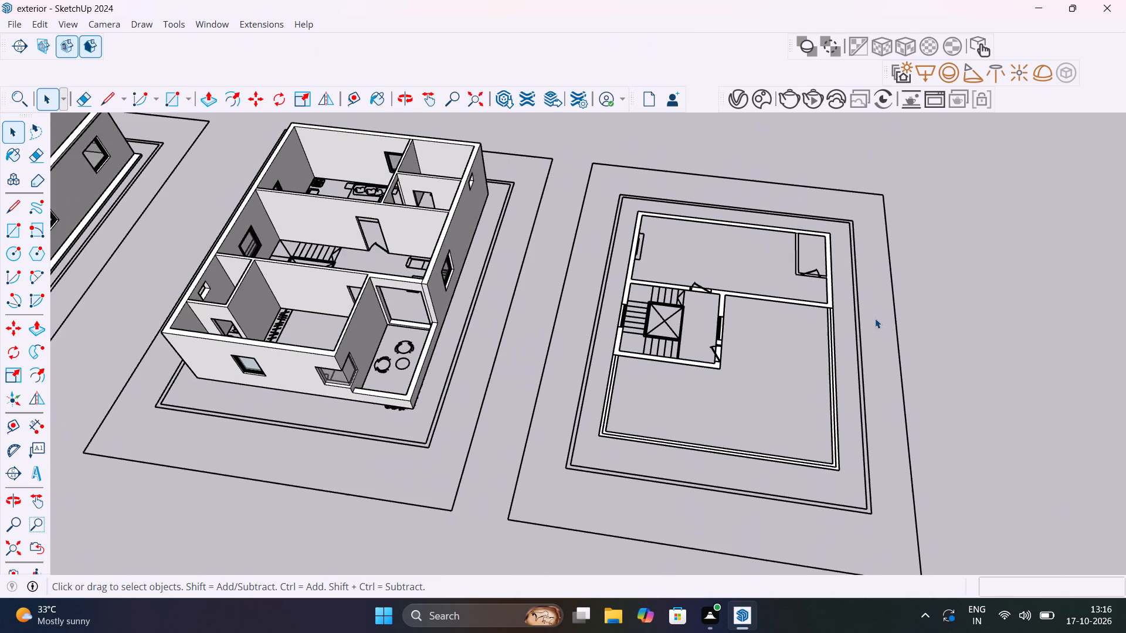
pyautogui.scroll(9, 813, 305)
pyautogui.moveTo(849, 307); pyautogui.dragTo(849, 407, button='middle')
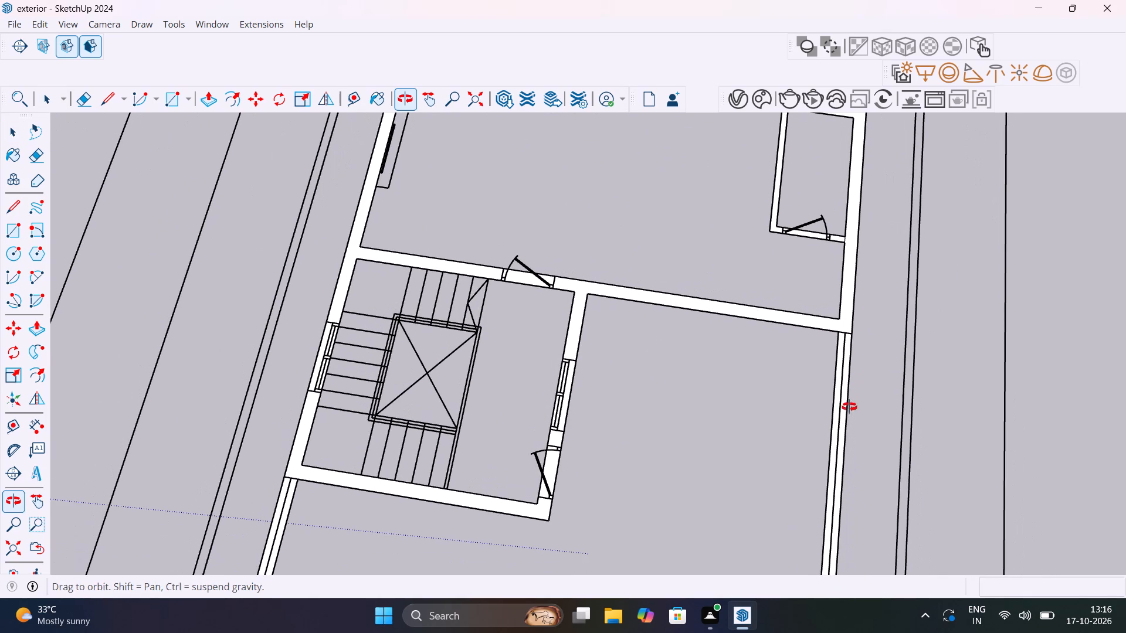
pyautogui.moveTo(849, 407); pyautogui.dragTo(849, 407, button='middle')
pyautogui.hotkey('ctrl', 's')
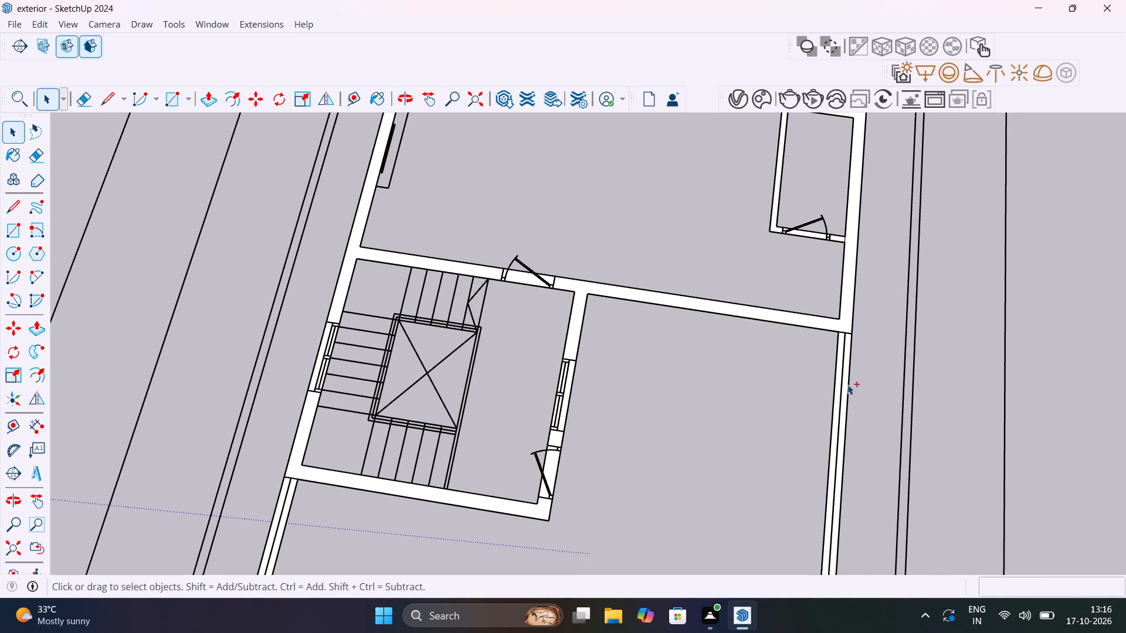
# Draw dividing lines across the wall ends where the large room and stair block meet the terrace parapets, the second 9" long.
pyautogui.click(848, 322)
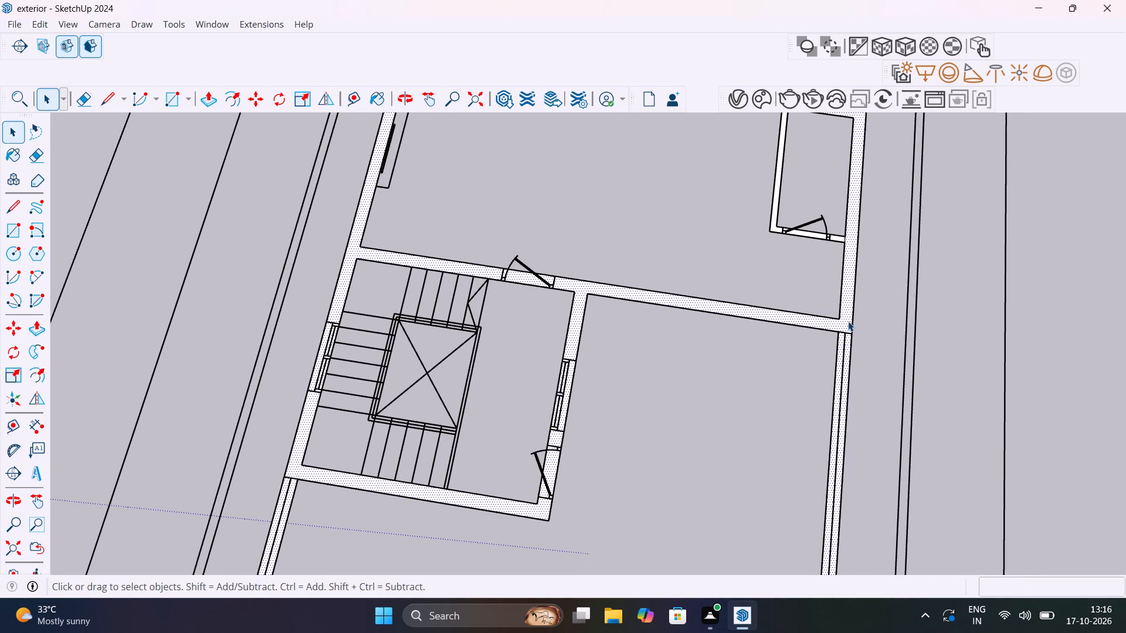
pyautogui.keyDown('shift'); pyautogui.scroll(1, 848, 321); pyautogui.keyUp('shift')
pyautogui.keyDown('shift'); pyautogui.moveTo(849, 325); pyautogui.dragTo(850, 402, button='middle'); pyautogui.keyUp('shift')
pyautogui.scroll(4, 847, 399)
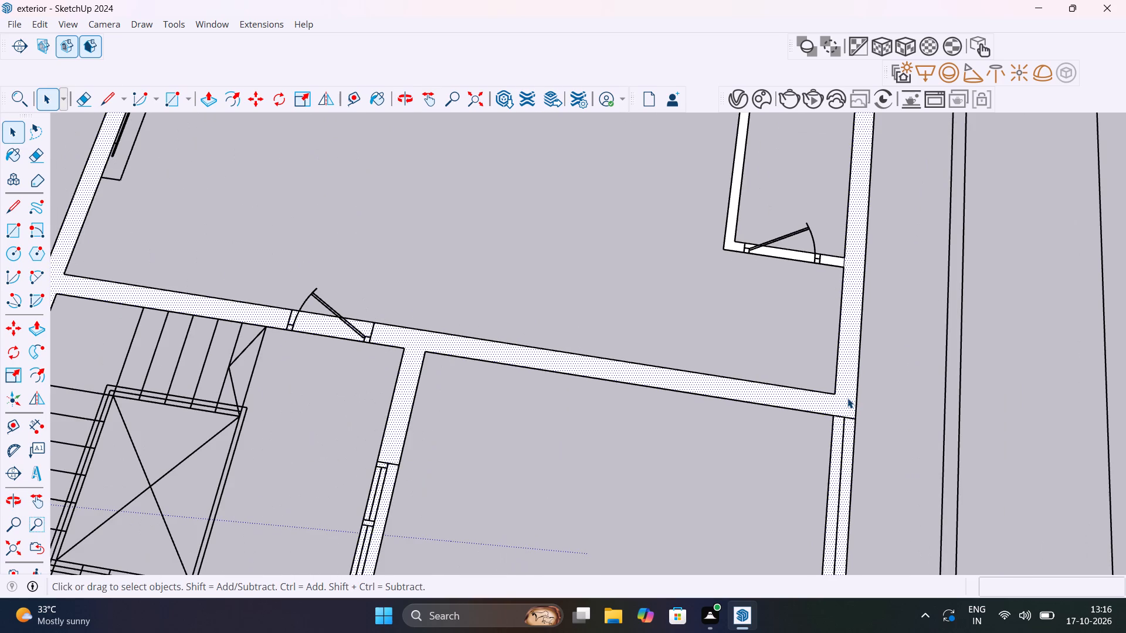
pyautogui.press('l')
pyautogui.click(855, 420)
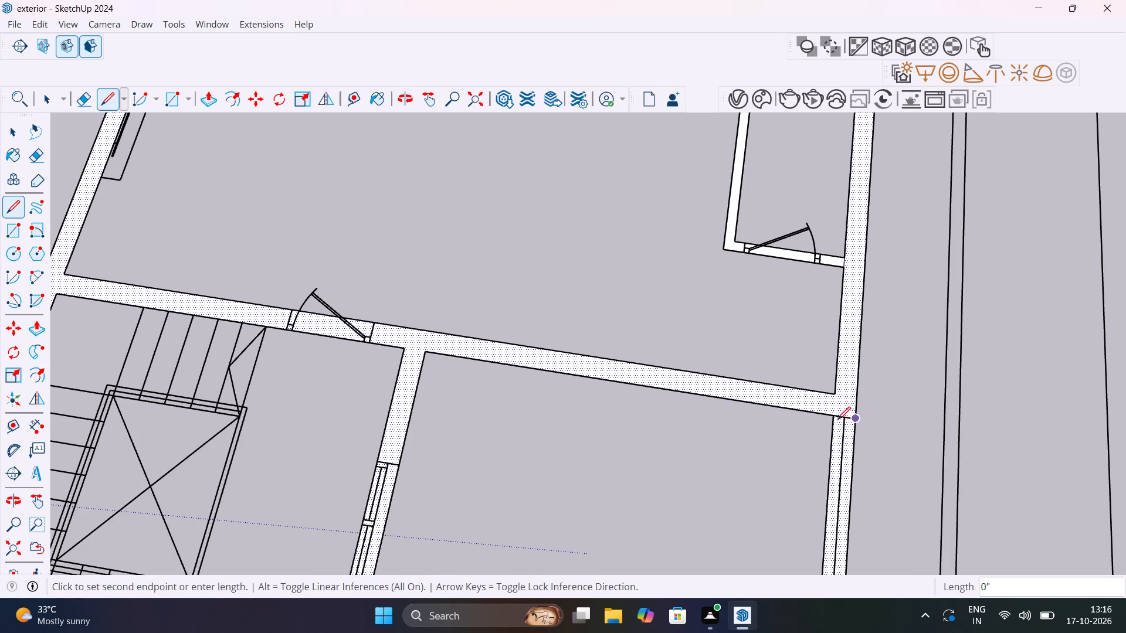
pyautogui.click(835, 420)
pyautogui.scroll(-5, 848, 452)
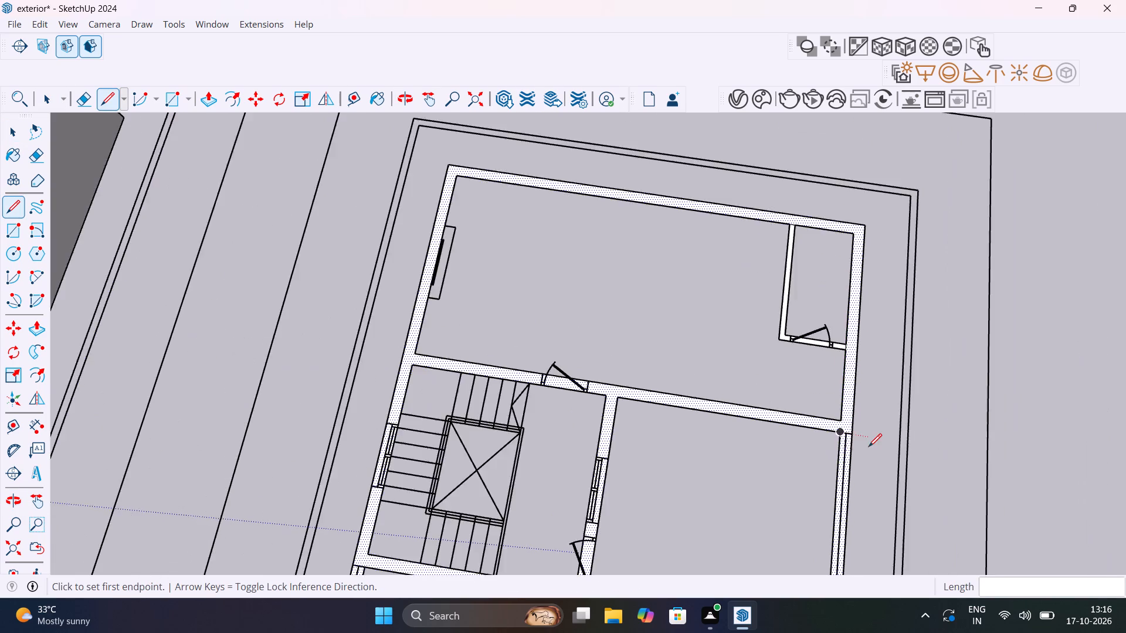
pyautogui.scroll(-8, 869, 447)
pyautogui.scroll(8, 555, 513)
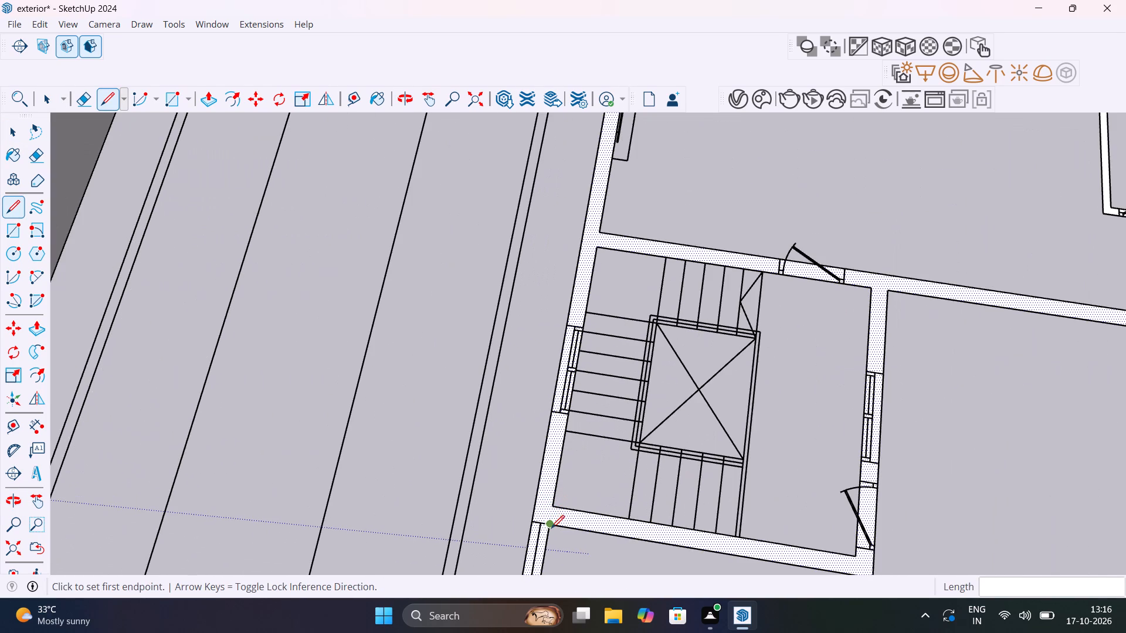
pyautogui.click(551, 528)
pyautogui.click(531, 526)
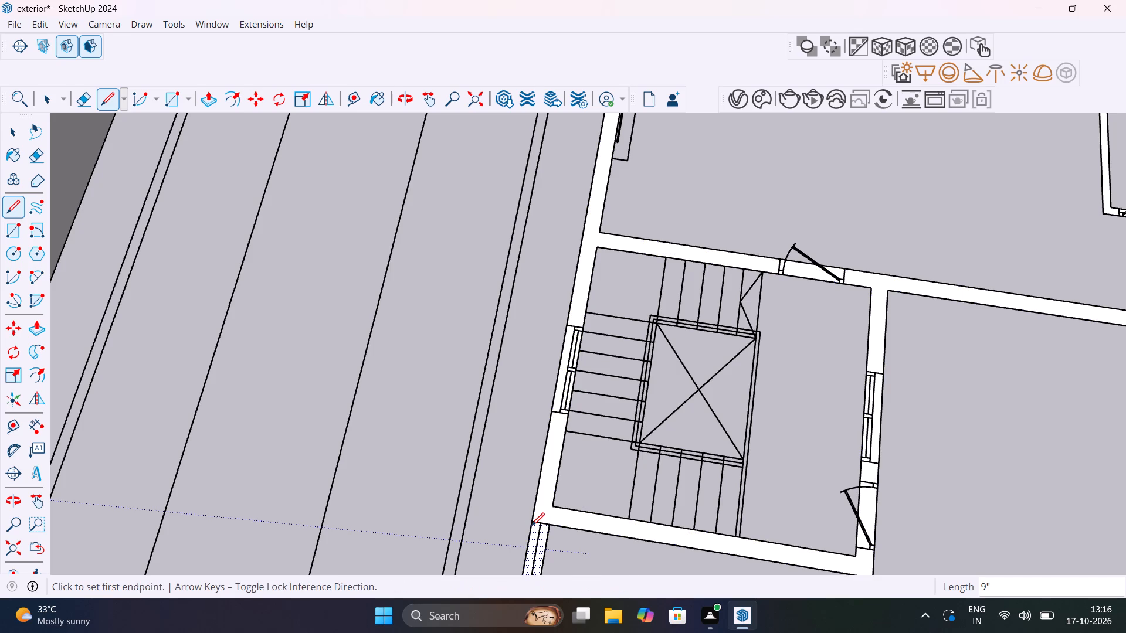
pyautogui.press('Escape')
# Erase the two short edges where the small corner room's partition walls meet the outer walls, merging the wall faces.
pyautogui.scroll(-11, 673, 536)
pyautogui.scroll(5, 873, 422)
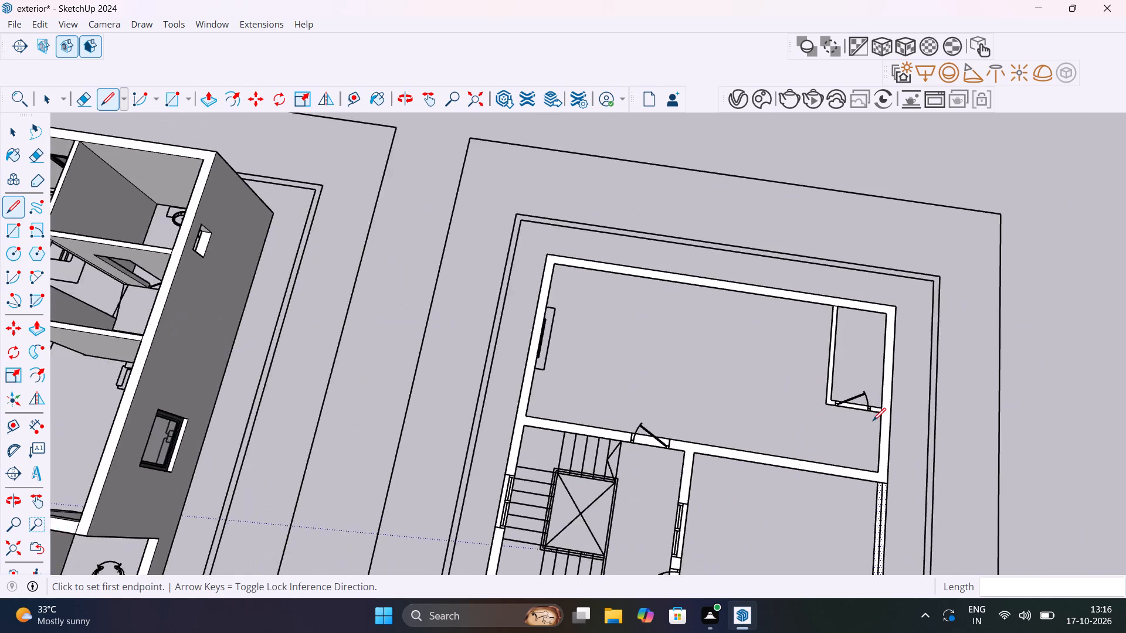
pyautogui.scroll(11, 873, 421)
pyautogui.press('e')
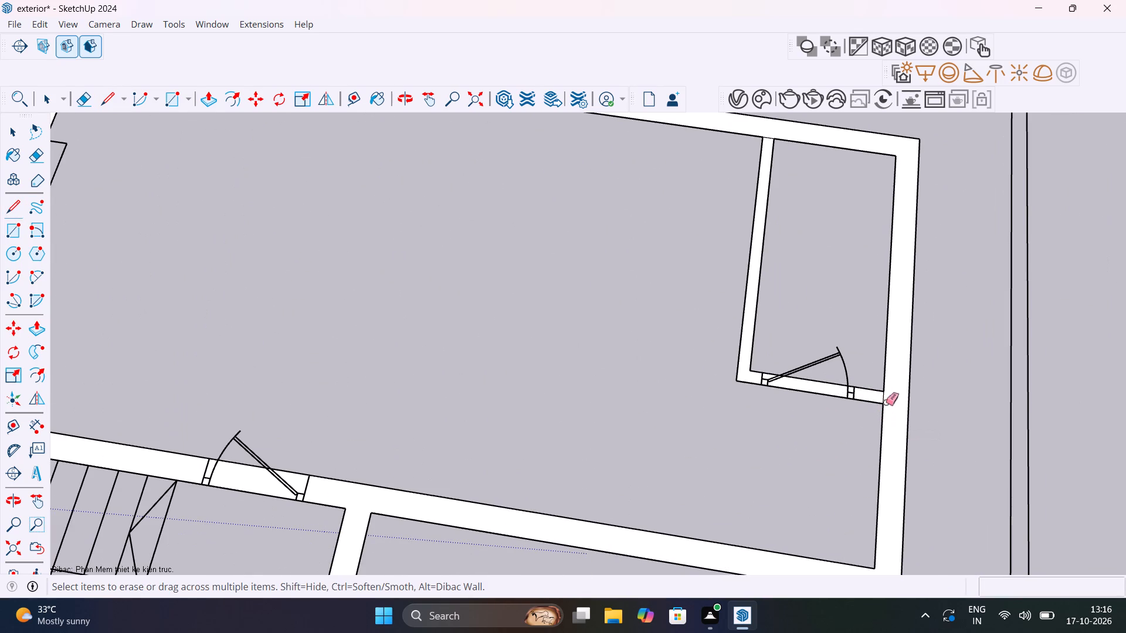
pyautogui.moveTo(881, 397); pyautogui.dragTo(890, 399)
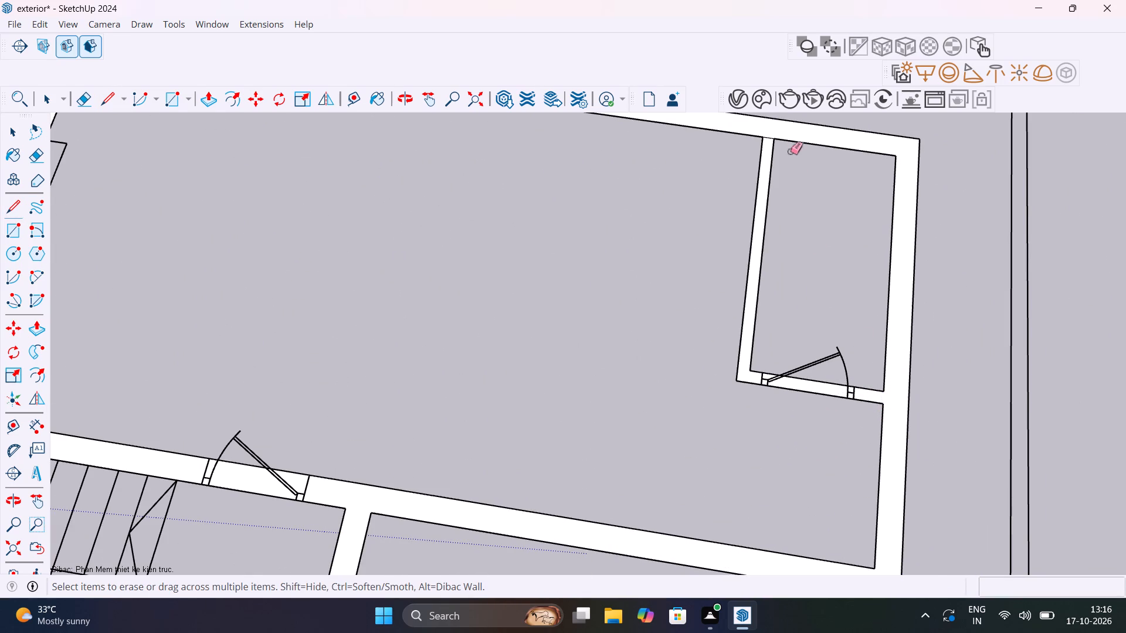
pyautogui.keyDown('shift'); pyautogui.moveTo(797, 192); pyautogui.dragTo(796, 315, button='middle'); pyautogui.keyUp('shift')
pyautogui.scroll(7, 782, 270)
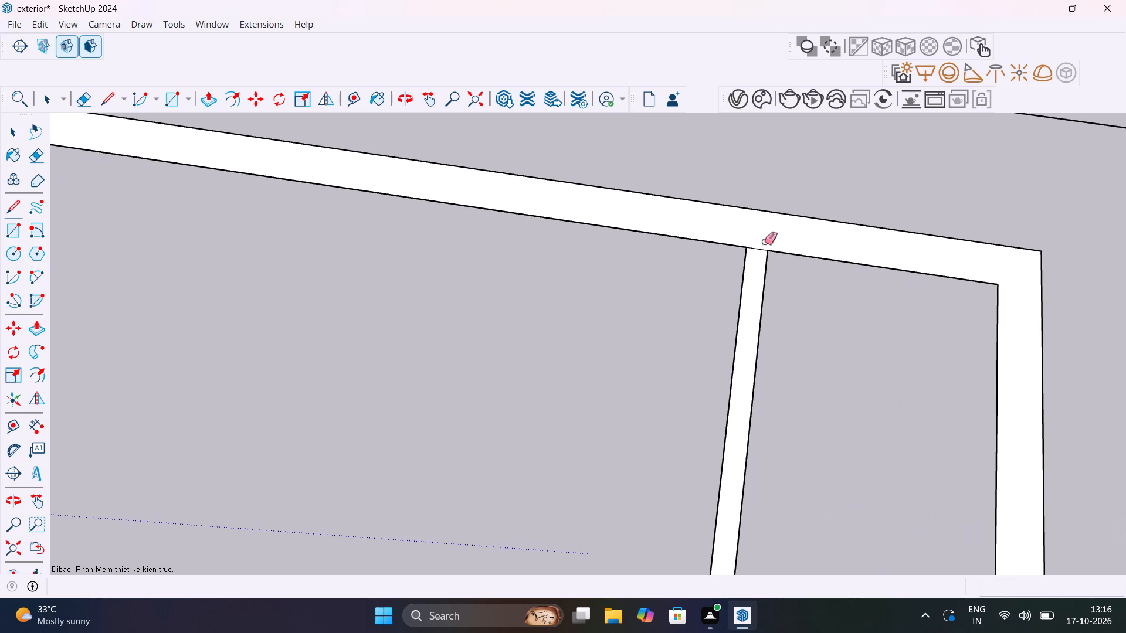
pyautogui.moveTo(762, 250); pyautogui.dragTo(761, 256)
pyautogui.scroll(-7, 772, 254)
# Save the model and extrude the merged wall face of the enclosed rooms and stair block upward 10' with Push/Pull.
pyautogui.press('space')
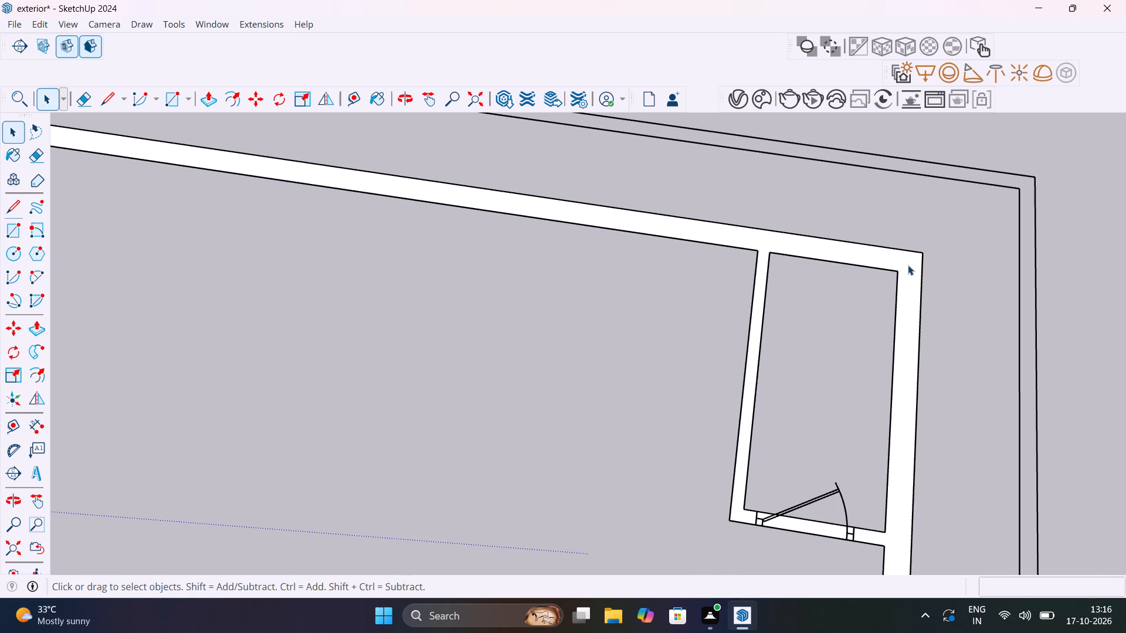
pyautogui.click(908, 265)
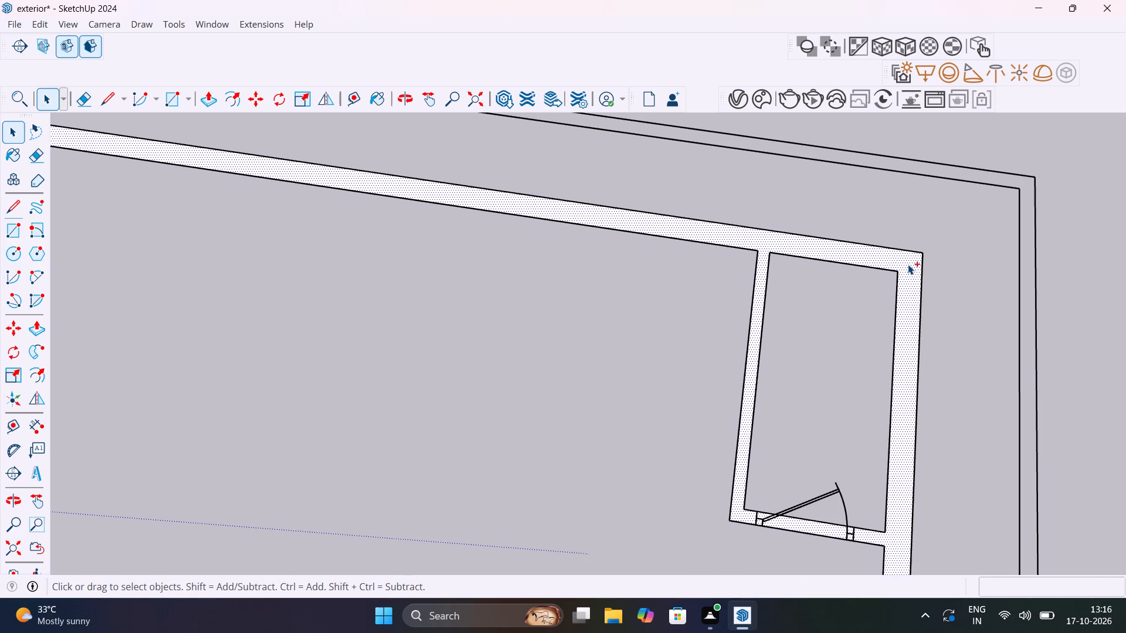
pyautogui.hotkey('ctrl', 's')
pyautogui.press('p')
pyautogui.click(908, 264)
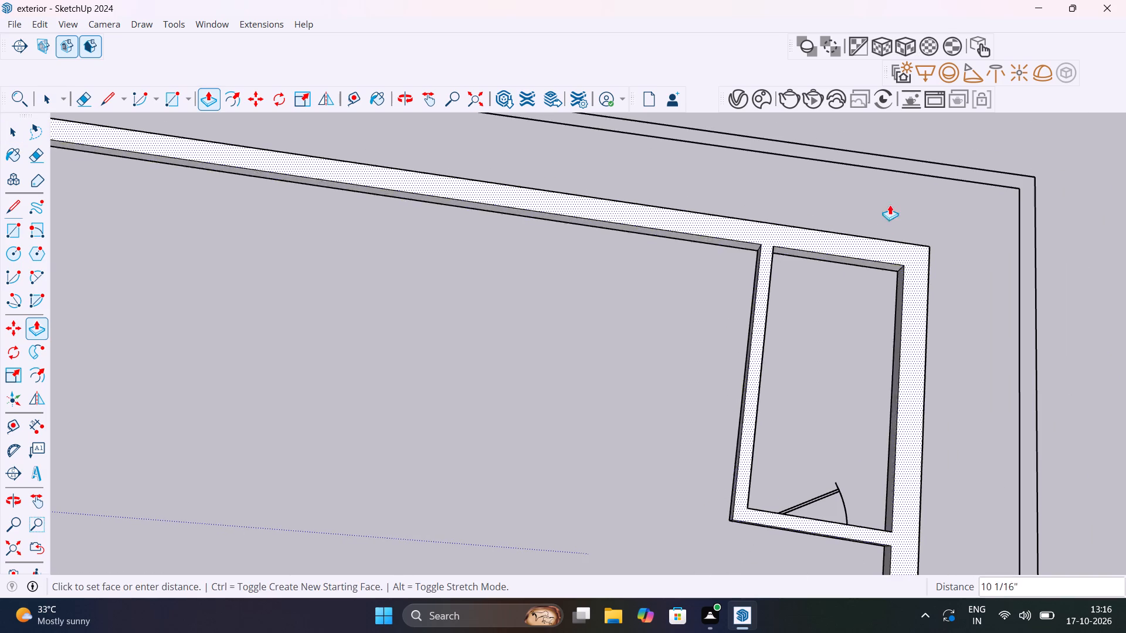
pyautogui.scroll(-14, 894, 213)
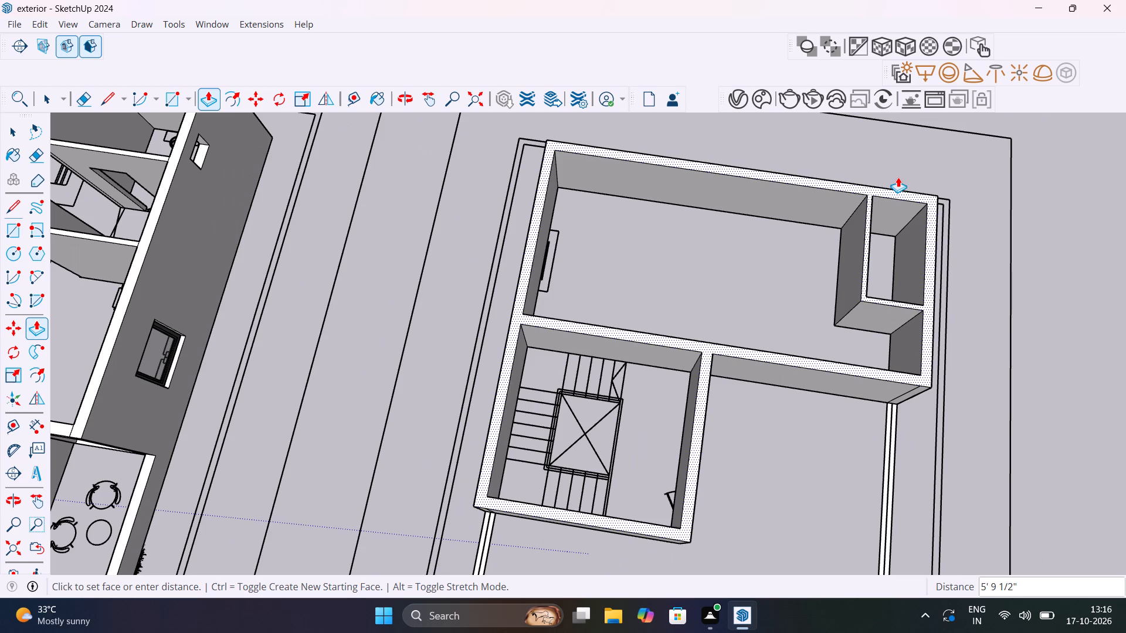
pyautogui.write("10'")
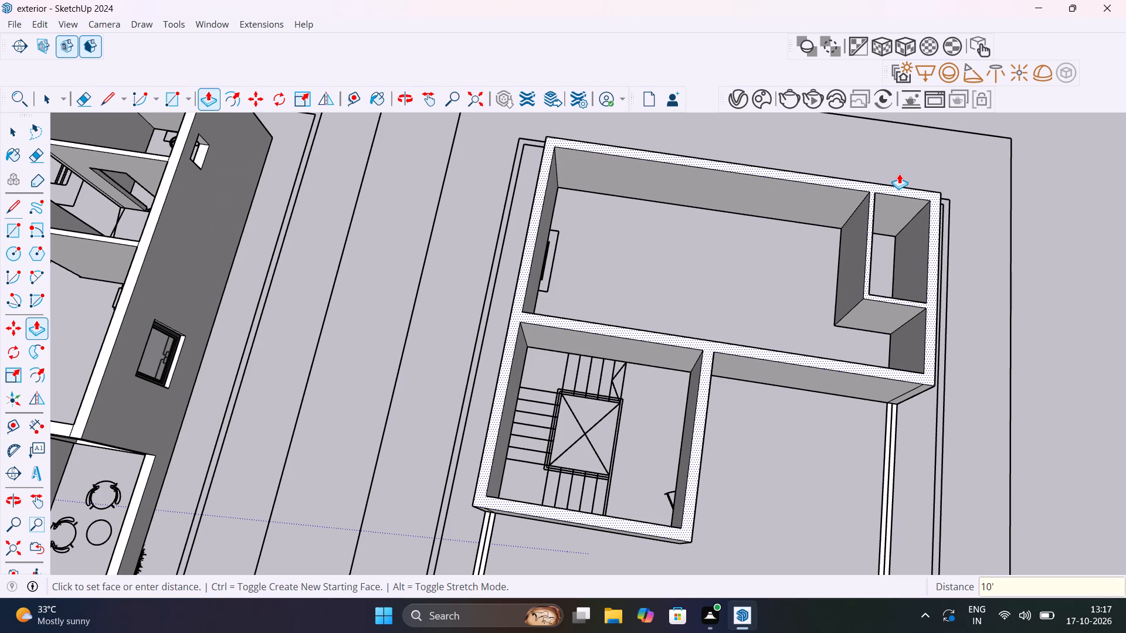
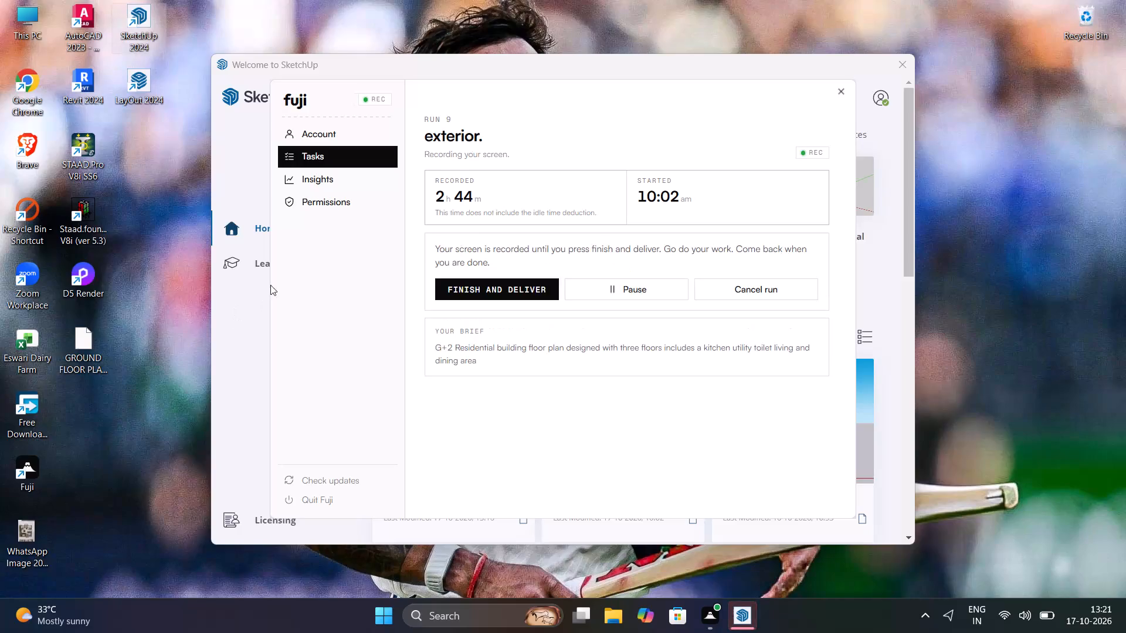
# Switch from the recorder window back to the SketchUp welcome window.
pyautogui.click(251, 170)
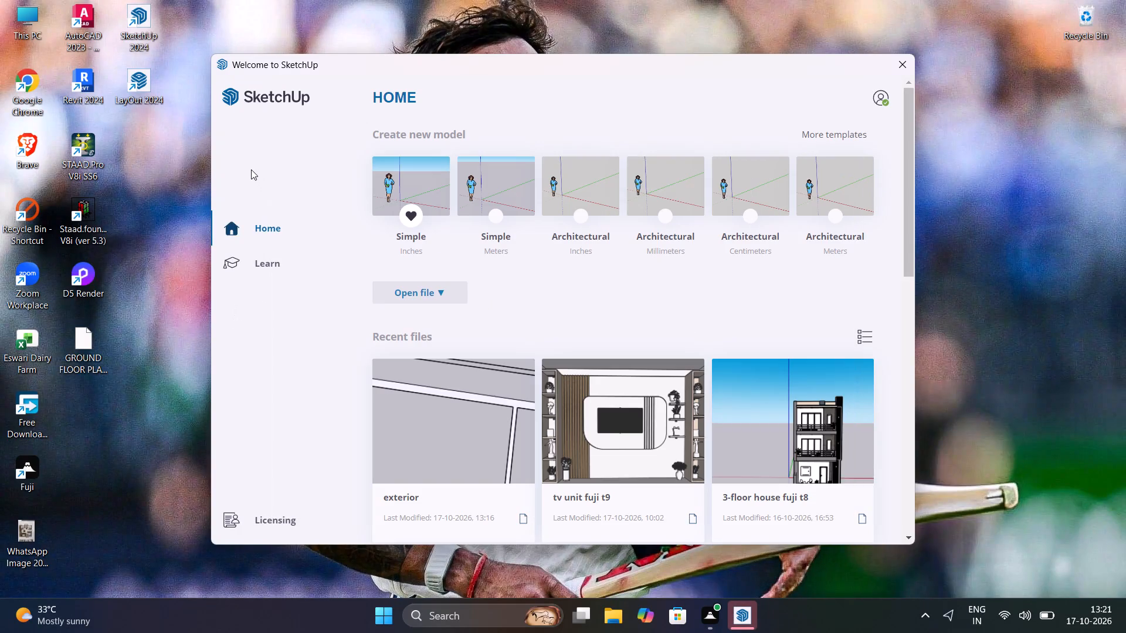
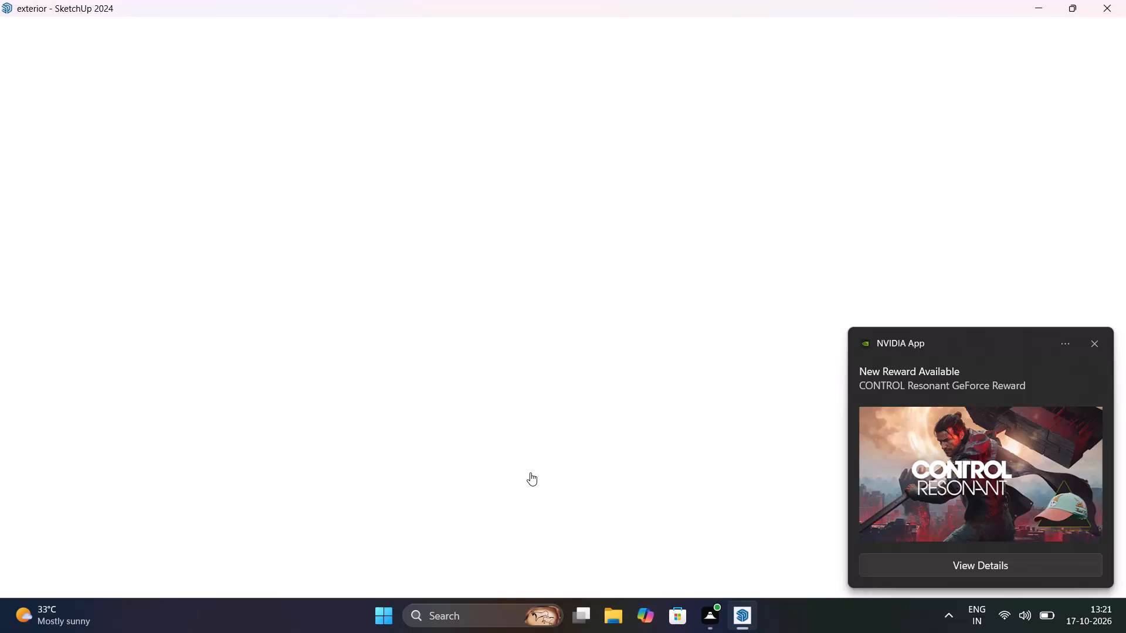
# Dismiss the NVIDIA App reward notification.
pyautogui.click(1097, 345)
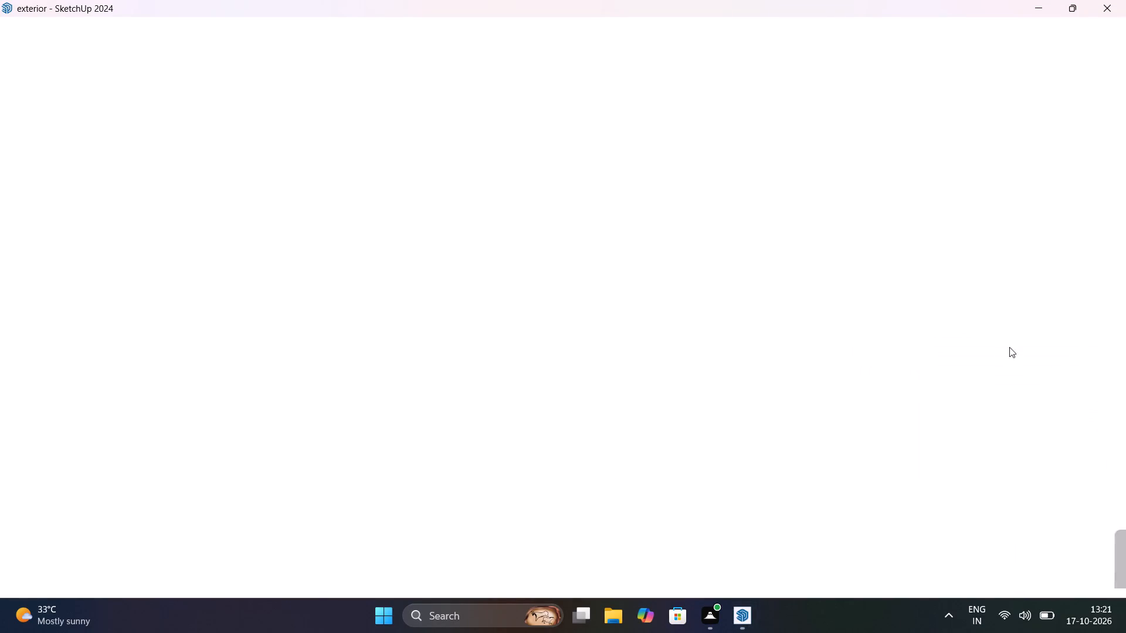
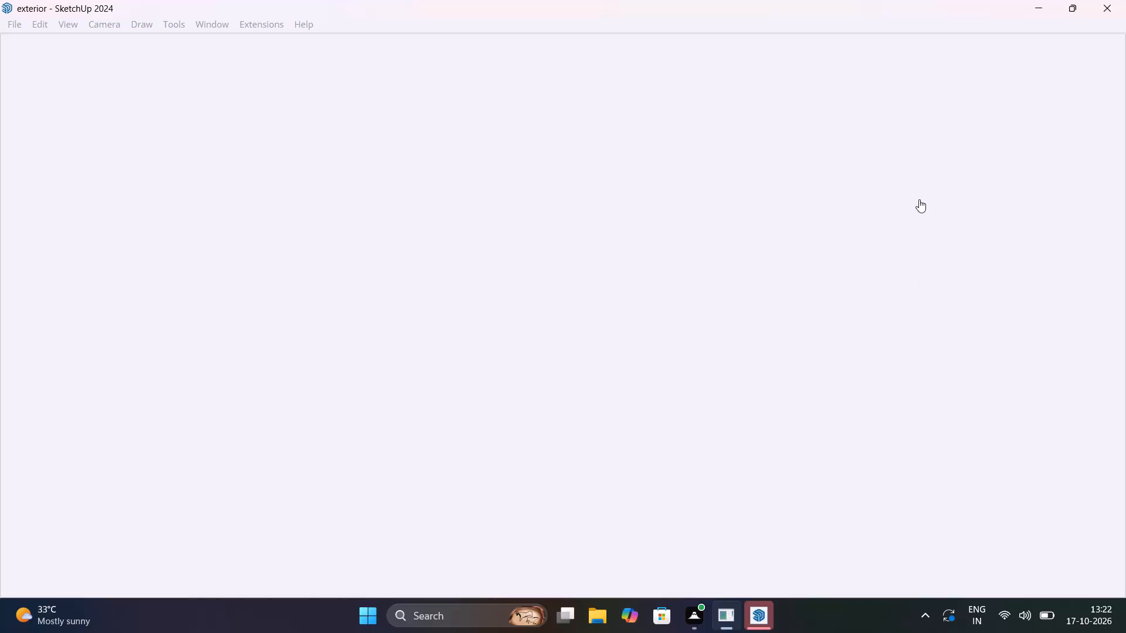
# Close the Welcome to SketchUp window and try to close the blank exterior model window.
pyautogui.click(849, 13)
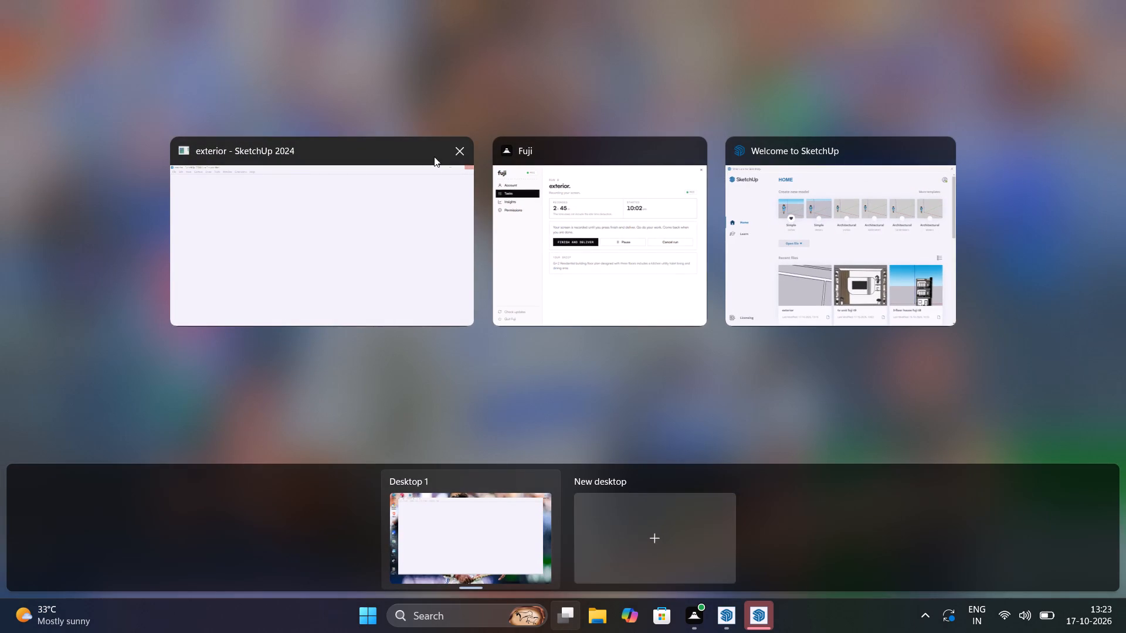
pyautogui.click(453, 147)
pyautogui.click(949, 150)
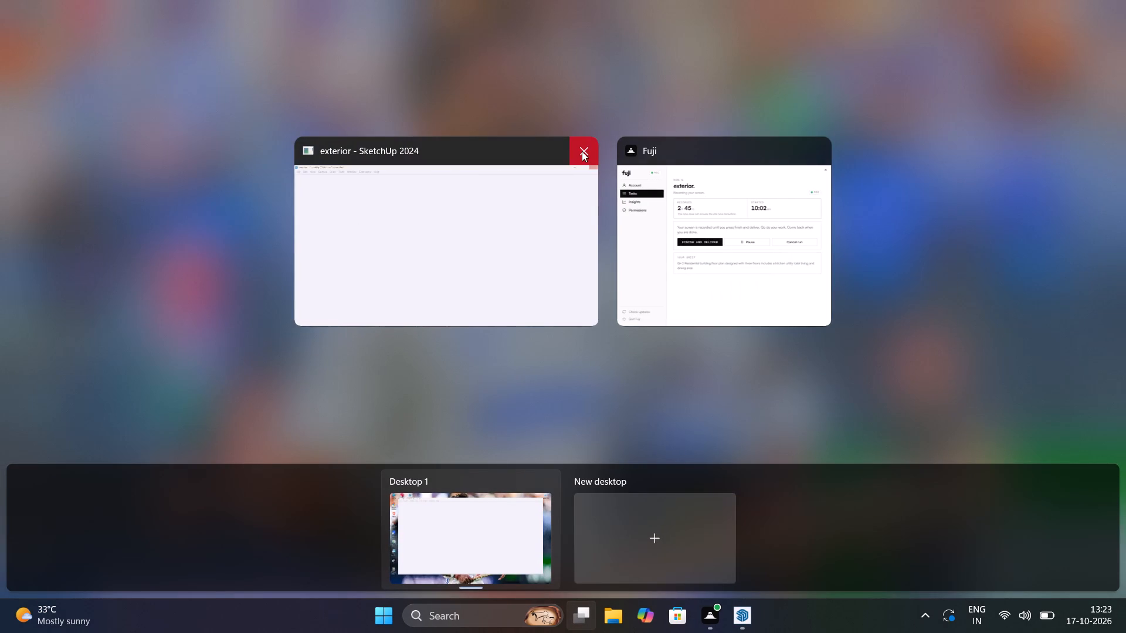
pyautogui.click(582, 151)
pyautogui.click(603, 108)
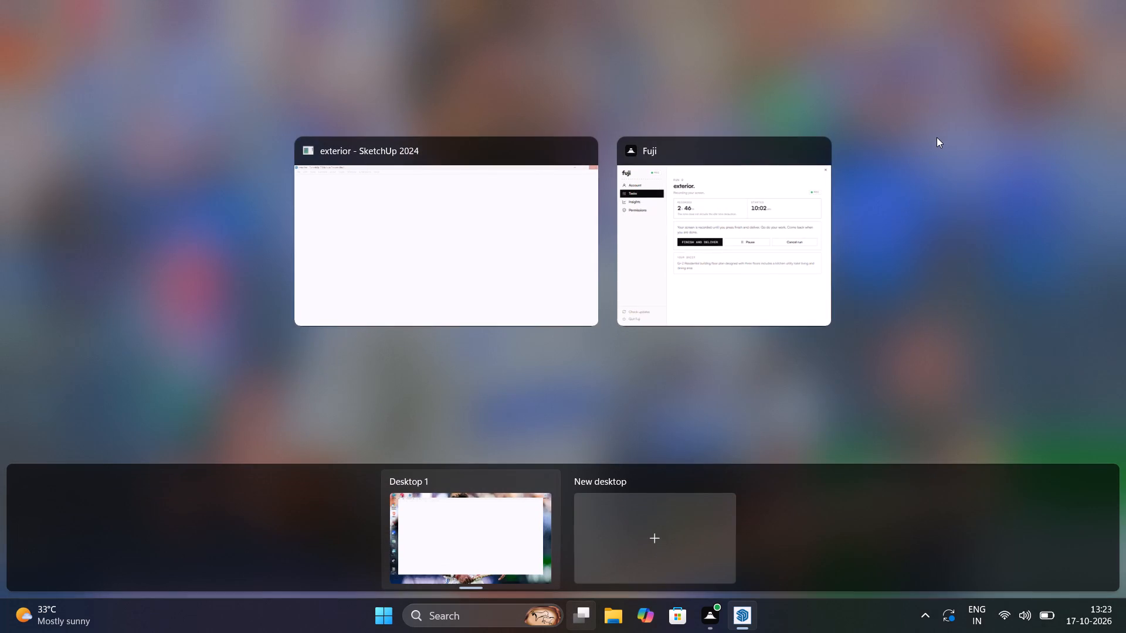
pyautogui.click(930, 109)
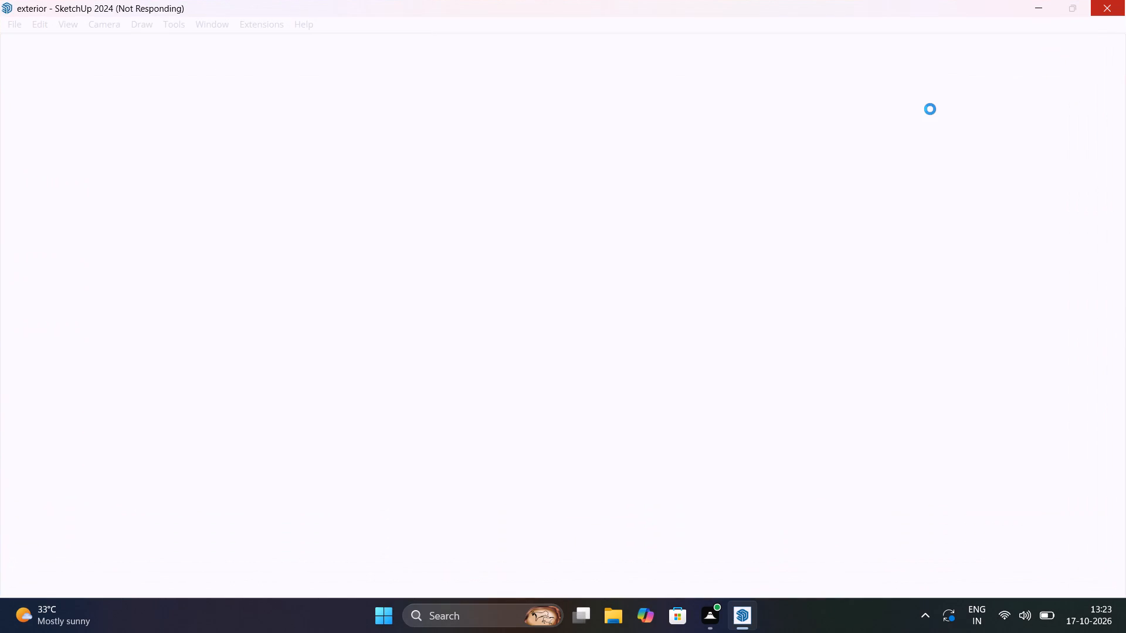
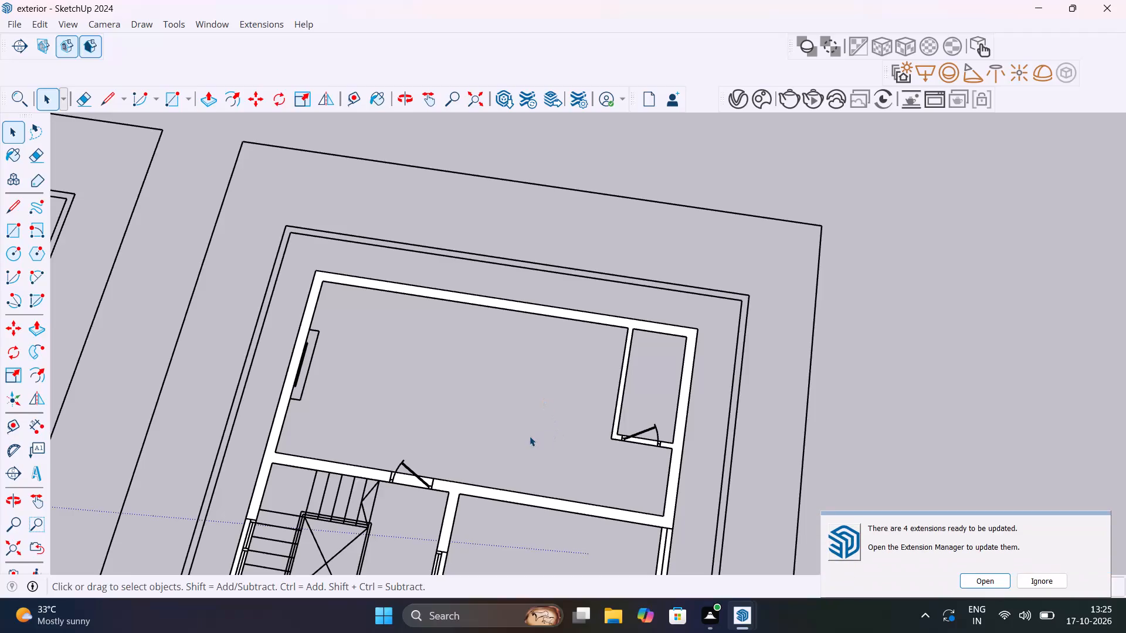
# Raise the wall face of the top floor plan's rooms and staircase by 10'.
pyautogui.moveTo(530, 435); pyautogui.dragTo(574, 348, button='middle')
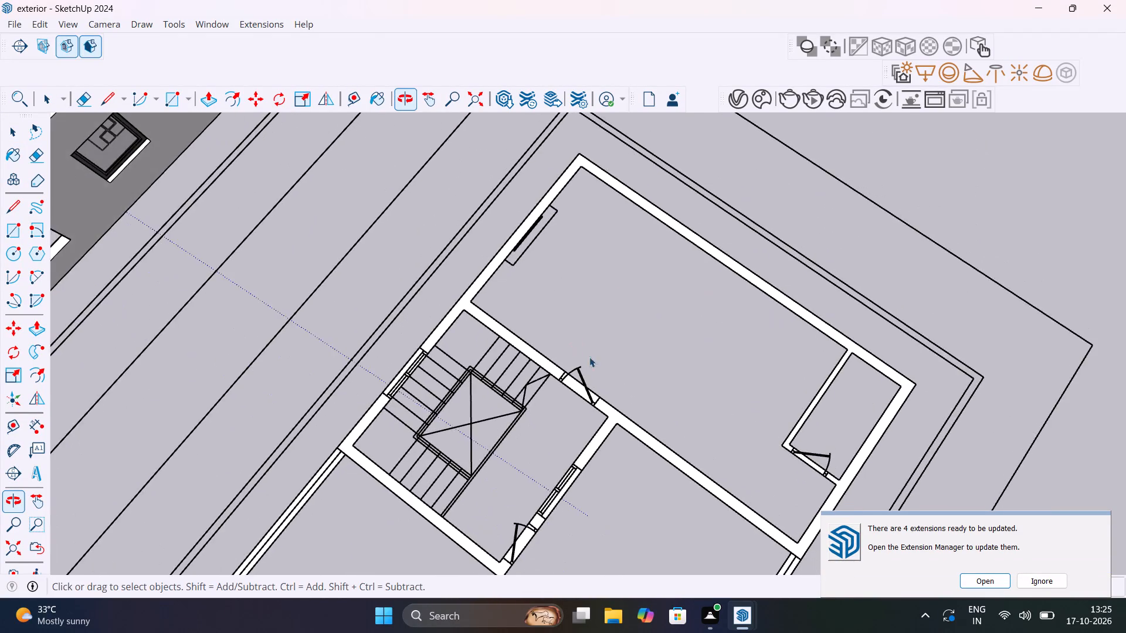
pyautogui.scroll(-6, 610, 353)
pyautogui.scroll(4, 728, 448)
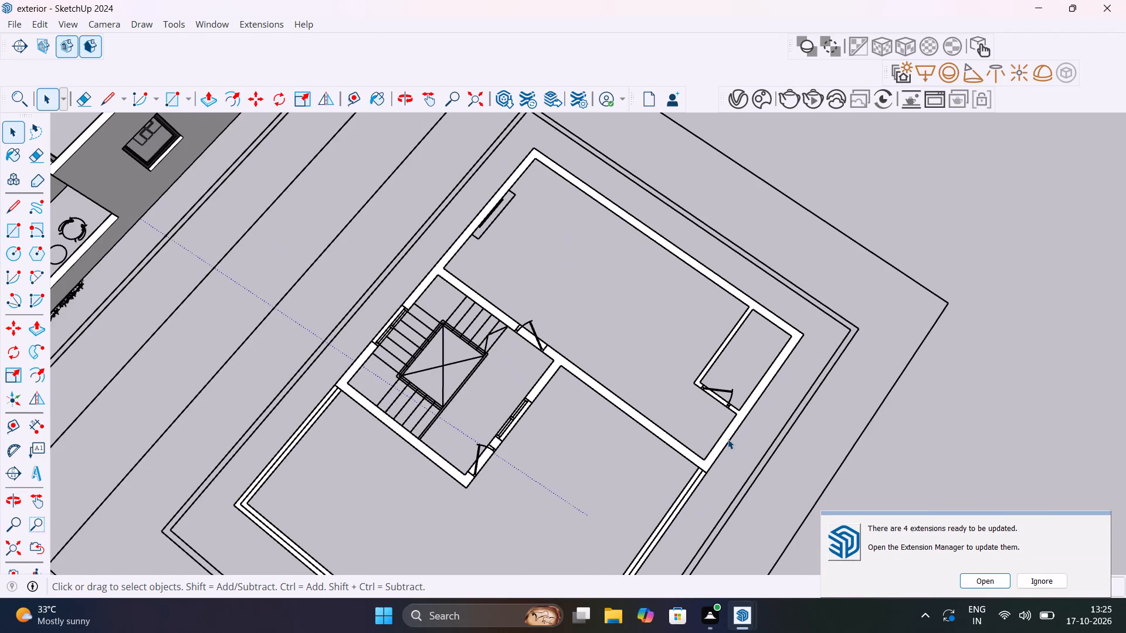
pyautogui.scroll(5, 728, 438)
pyautogui.press('p')
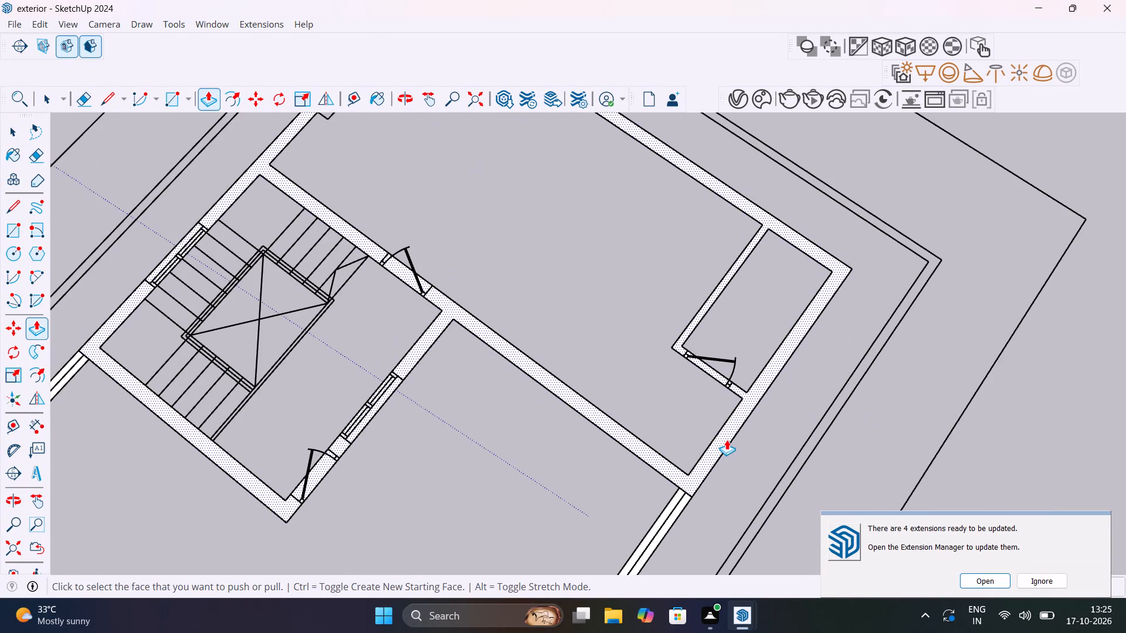
pyautogui.click(725, 440)
pyautogui.scroll(-7, 735, 401)
pyautogui.scroll(-7, 713, 321)
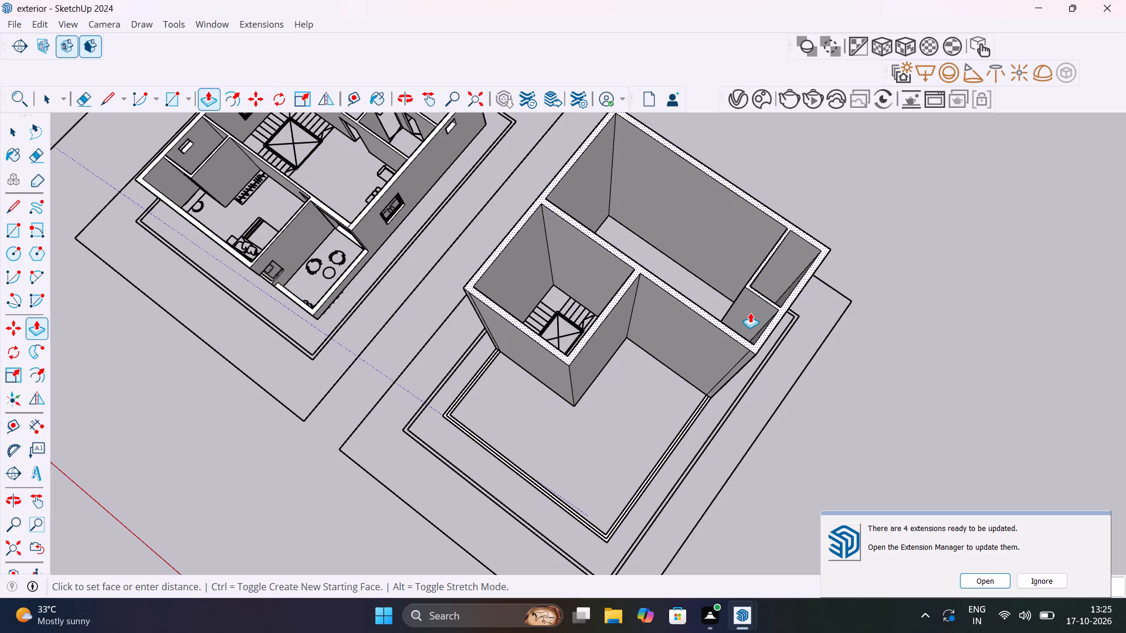
pyautogui.write("10'")
pyautogui.press('Return')
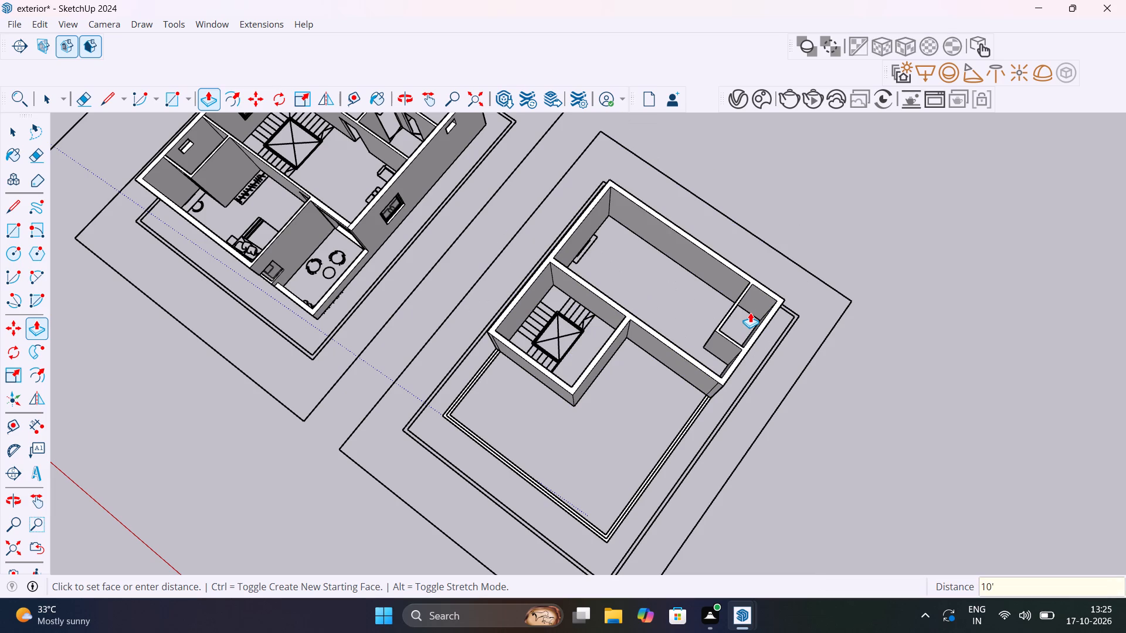
pyautogui.press('space')
# Turn on the back edges display to see the plan's doors and windows through the raised staircase walls.
pyautogui.moveTo(526, 378); pyautogui.dragTo(626, 308, button='middle')
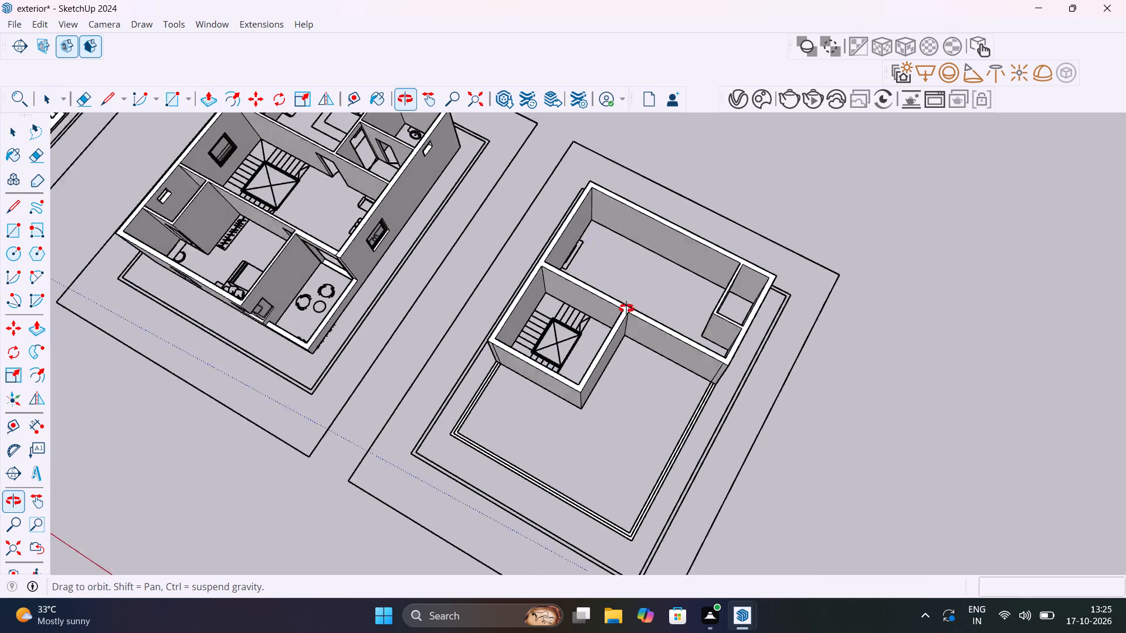
pyautogui.moveTo(626, 308); pyautogui.dragTo(808, 196, button='middle')
pyautogui.scroll(7, 628, 290)
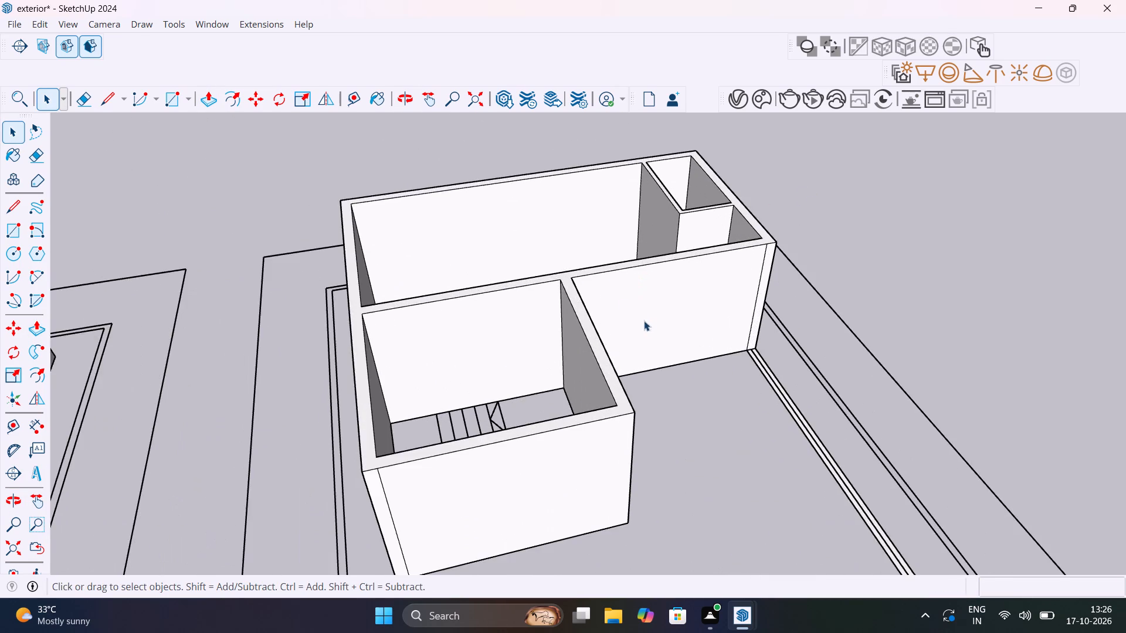
pyautogui.moveTo(647, 322); pyautogui.dragTo(201, 400, button='middle')
pyautogui.scroll(2, 618, 312)
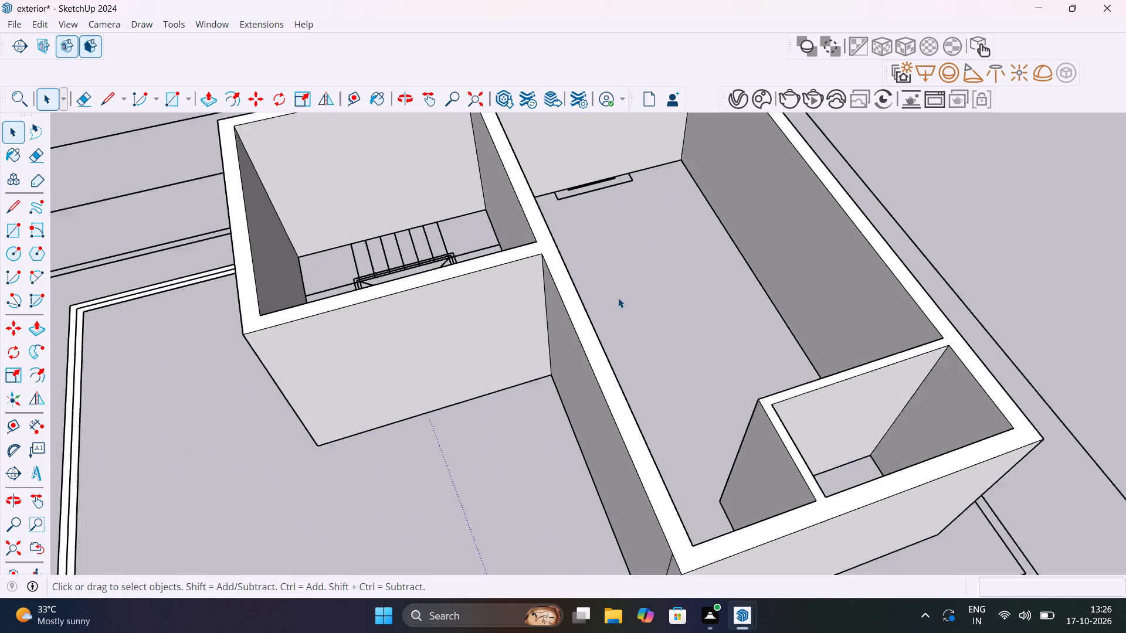
pyautogui.scroll(3, 618, 298)
pyautogui.moveTo(591, 397); pyautogui.dragTo(588, 431, button='middle')
pyautogui.press('k')
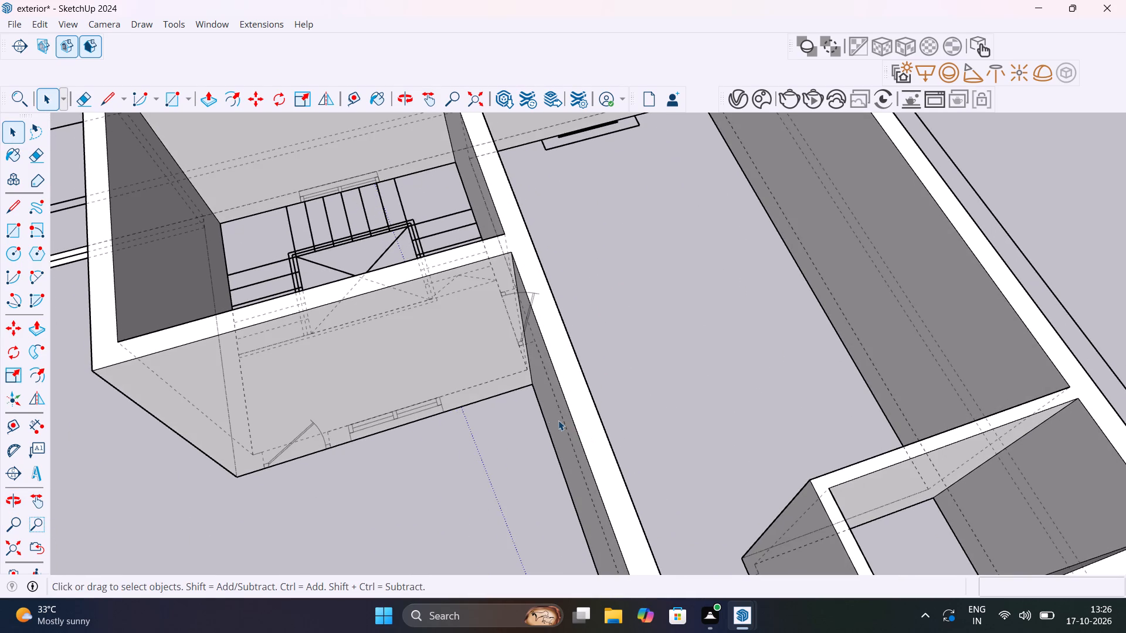
# Place vertical guides at both window jambs on the staircase room's wall, one 4' from the inner corner, the other 4' further.
pyautogui.keyDown('shift'); pyautogui.moveTo(464, 400); pyautogui.dragTo(546, 325, button='middle'); pyautogui.keyUp('shift')
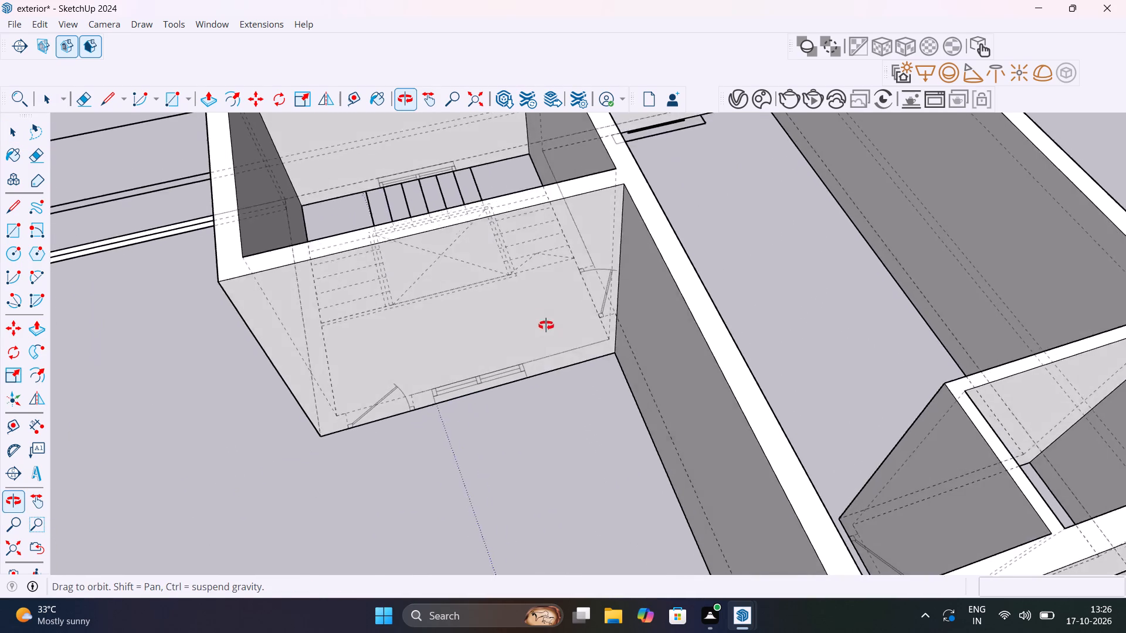
pyautogui.keyDown('shift'); pyautogui.moveTo(546, 325); pyautogui.dragTo(579, 336, button='middle'); pyautogui.keyUp('shift')
pyautogui.press('t')
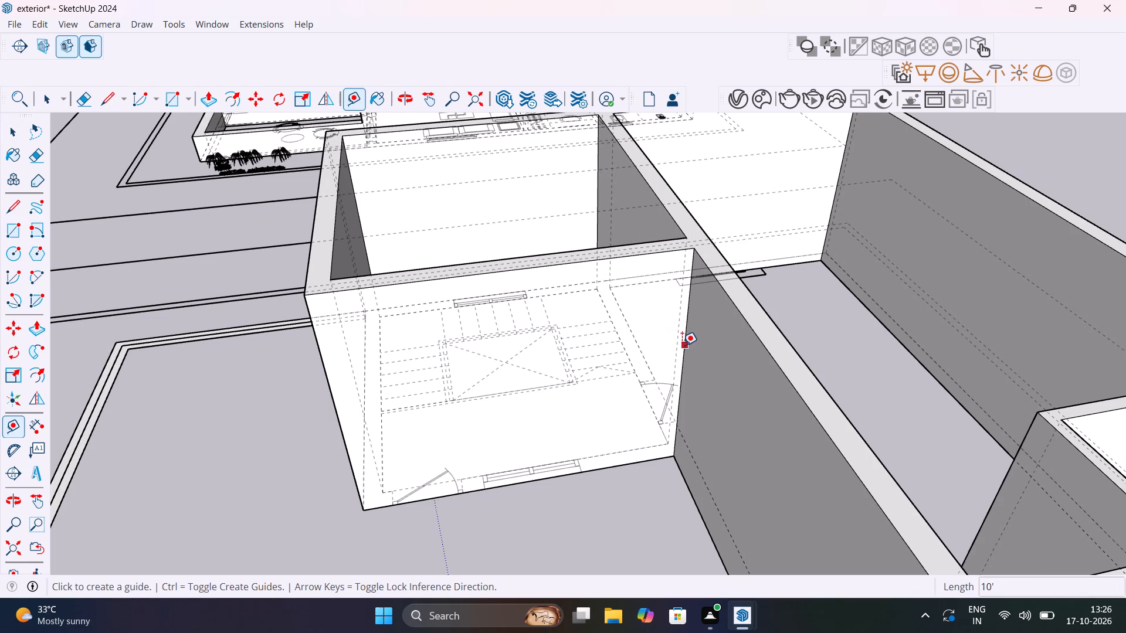
pyautogui.click(681, 345)
pyautogui.press('Escape')
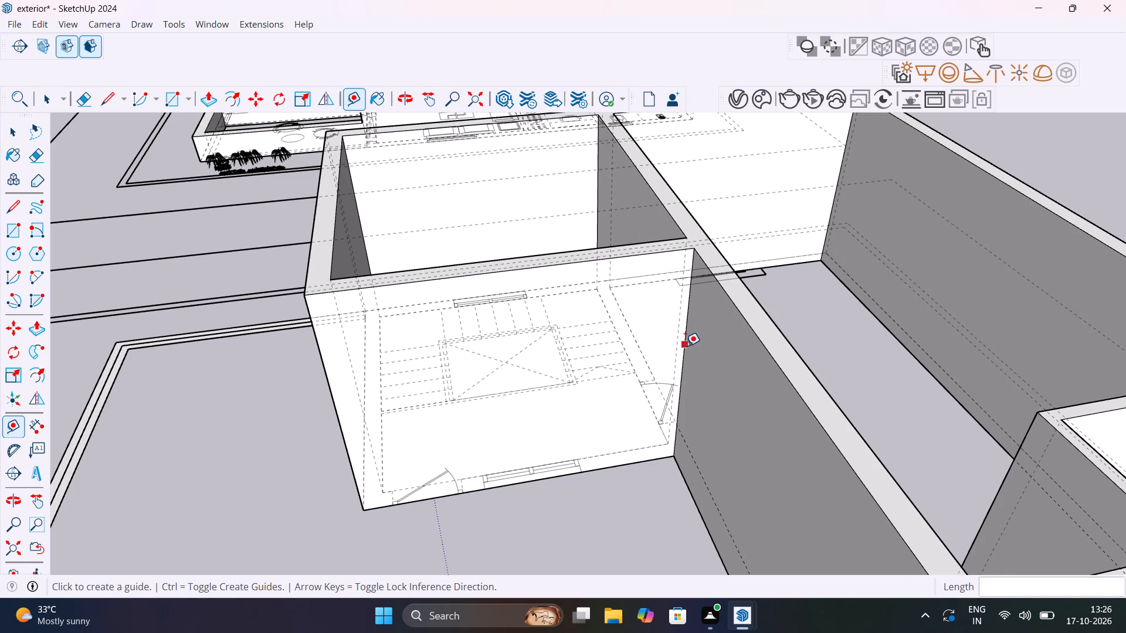
pyautogui.click(684, 345)
pyautogui.scroll(2, 542, 470)
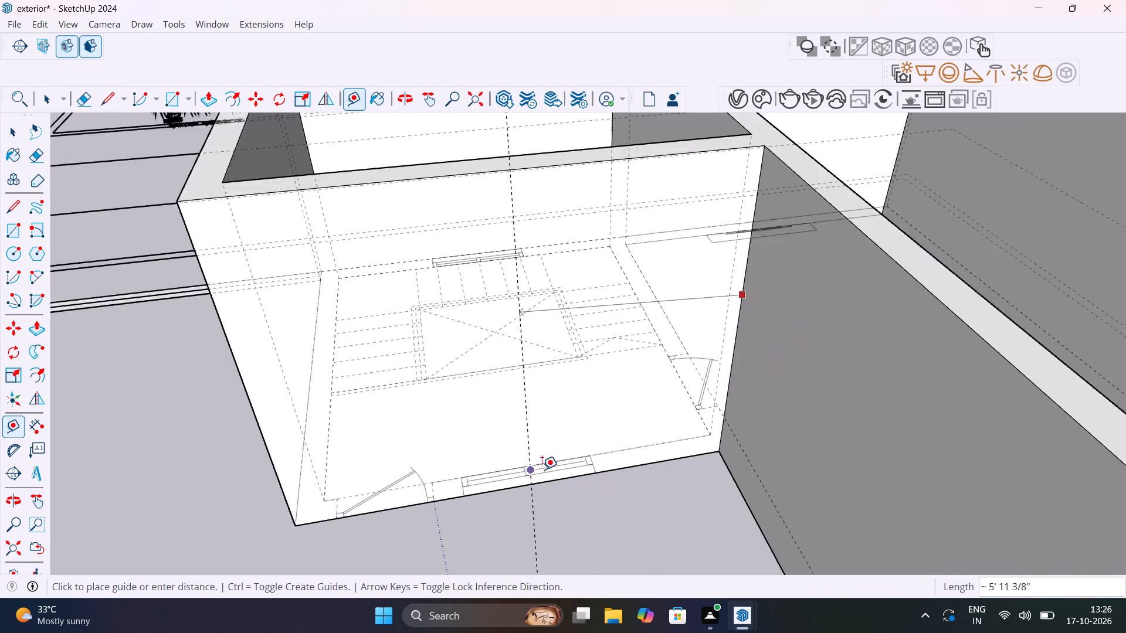
pyautogui.scroll(5, 542, 469)
pyautogui.click(623, 473)
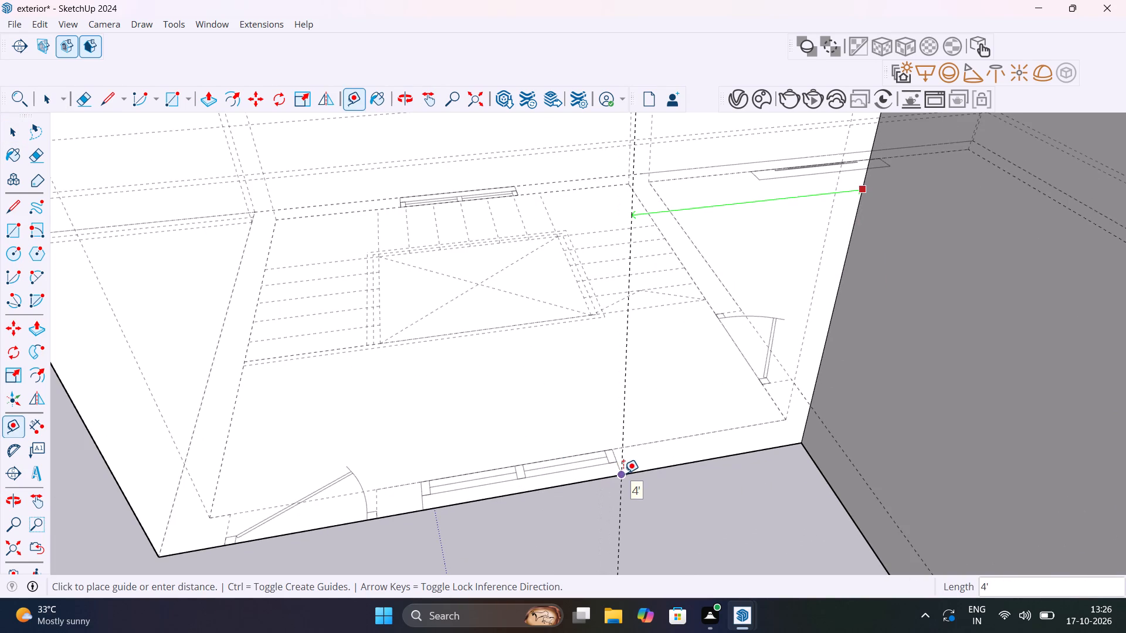
pyautogui.click(623, 427)
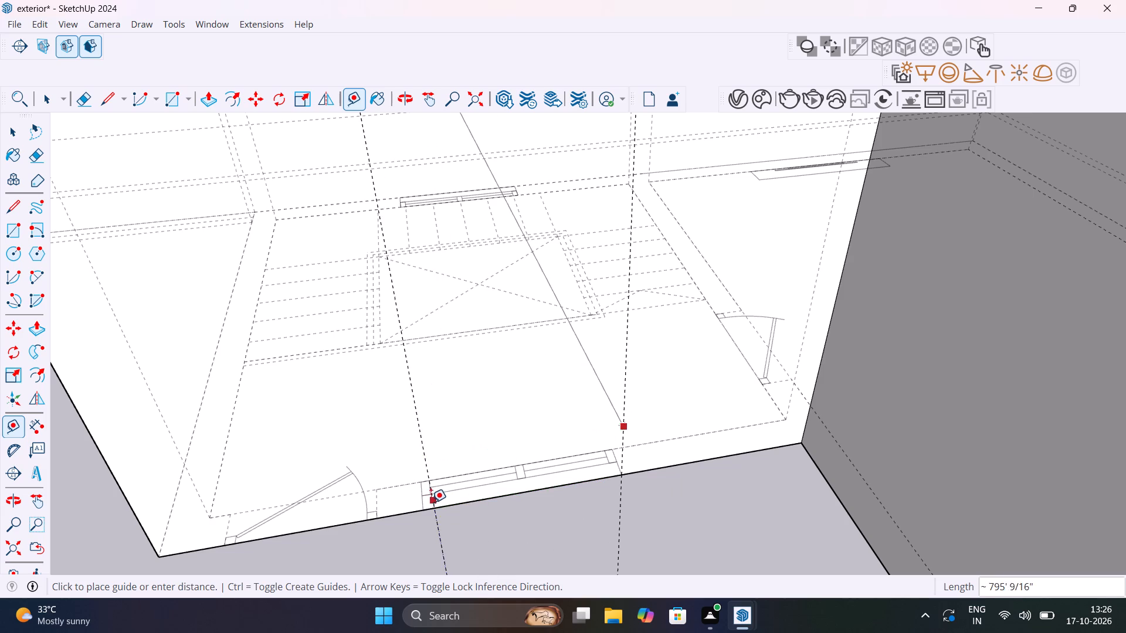
pyautogui.click(424, 506)
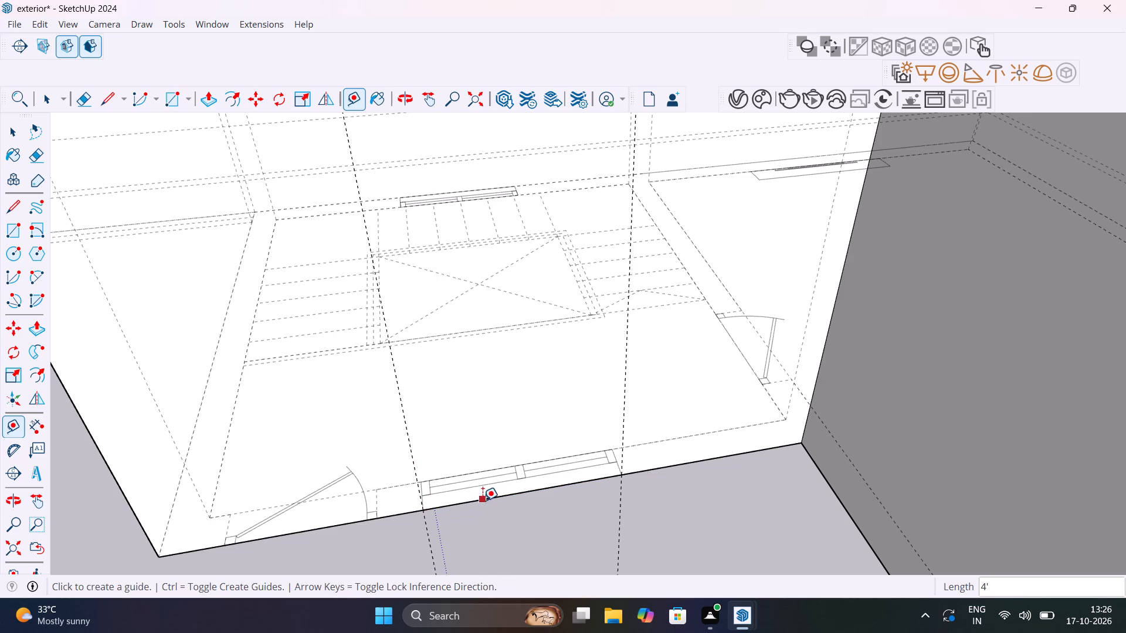
# Add horizontal guides for the window's sill 3' above the wall's base edge and its head 4' above the sill.
pyautogui.click(485, 498)
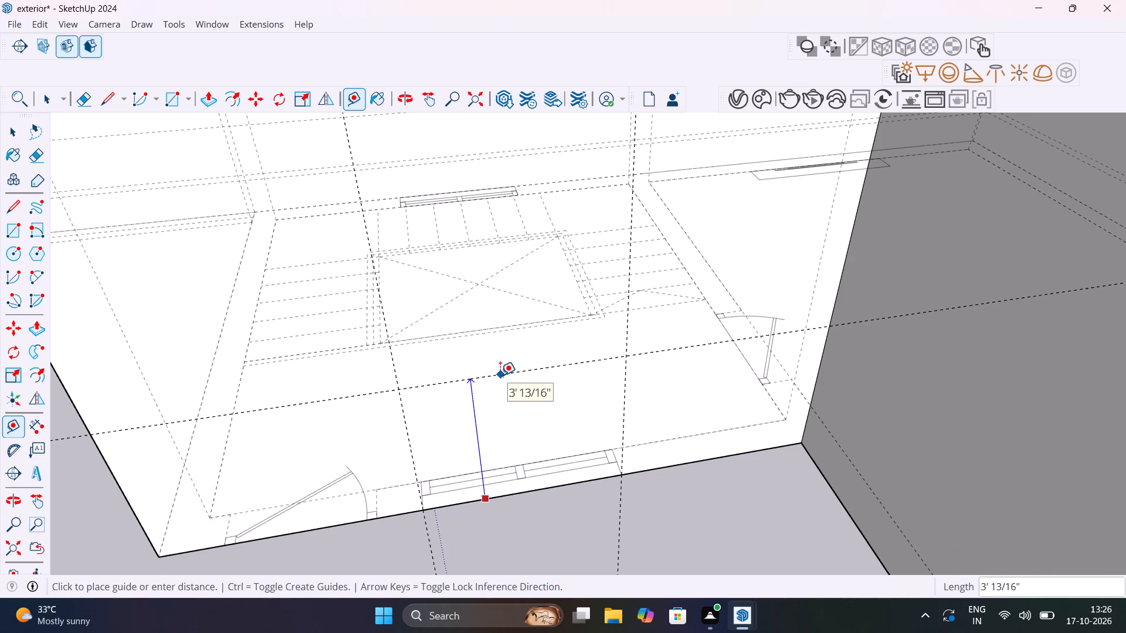
pyautogui.press('Up')
pyautogui.write("3'")
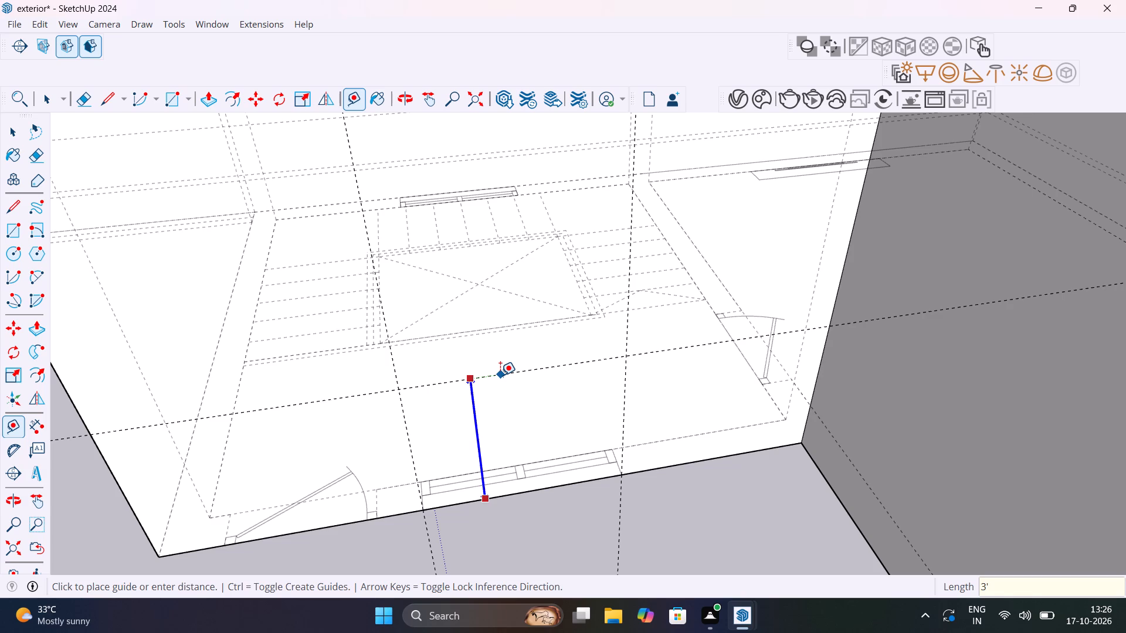
pyautogui.press('Return')
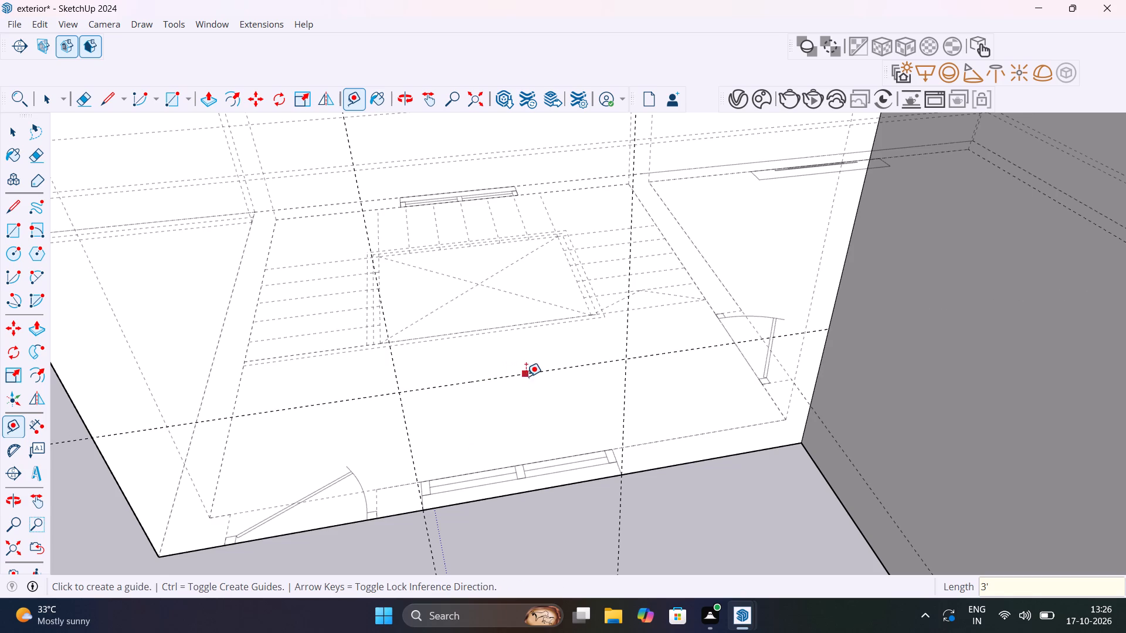
pyautogui.click(528, 372)
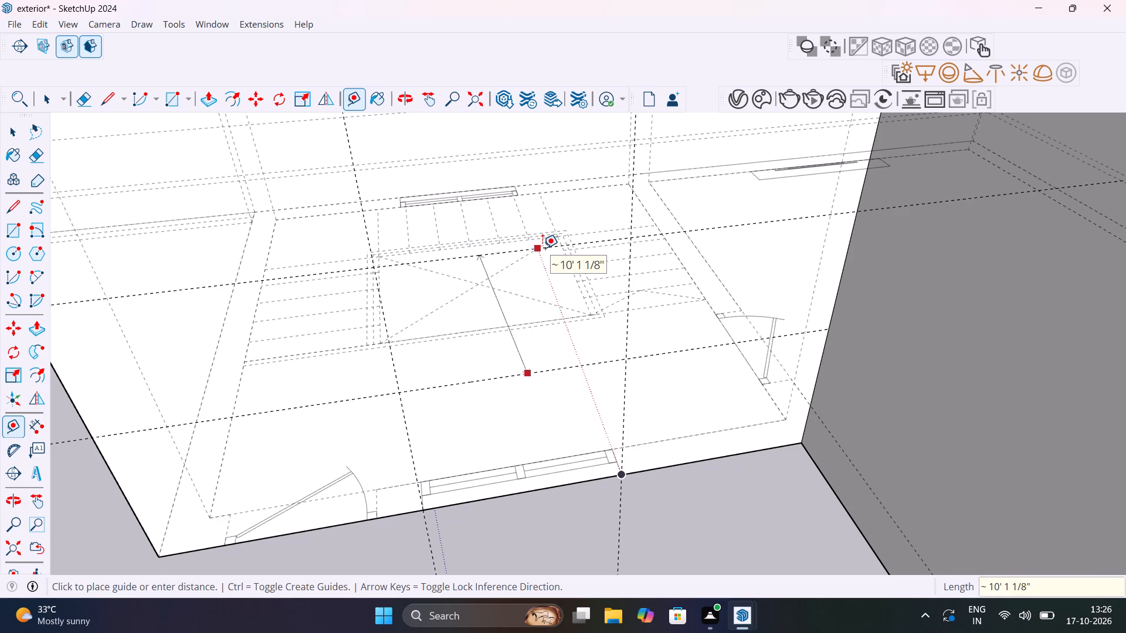
pyautogui.press('Up')
pyautogui.press('Up')
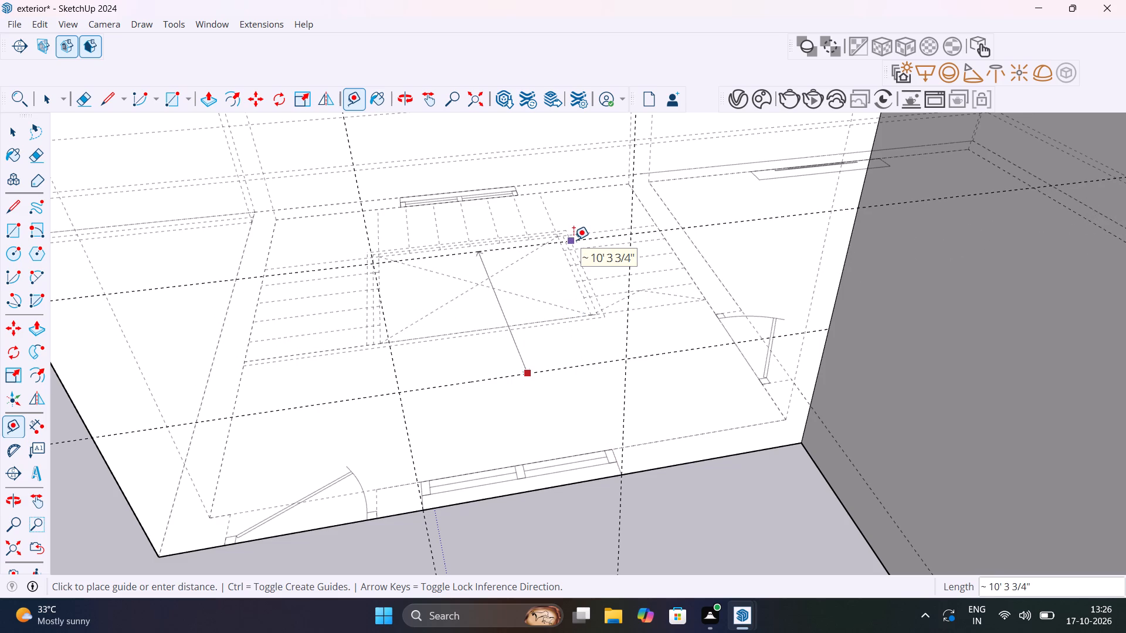
pyautogui.press('Up')
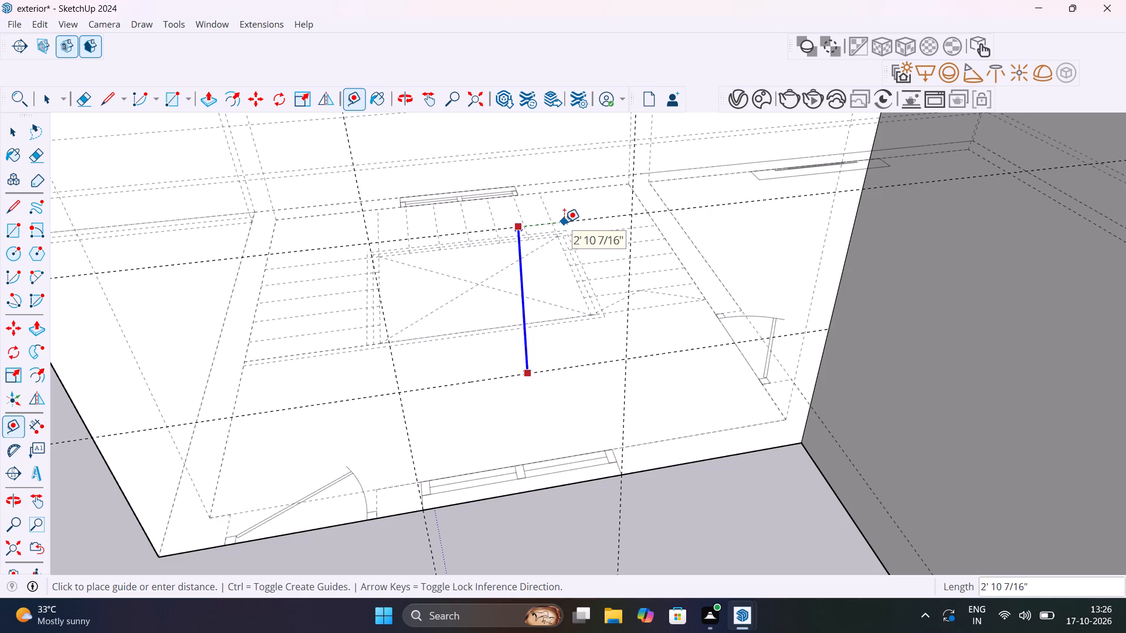
pyautogui.write("4'")
pyautogui.press('Return')
pyautogui.press('space')
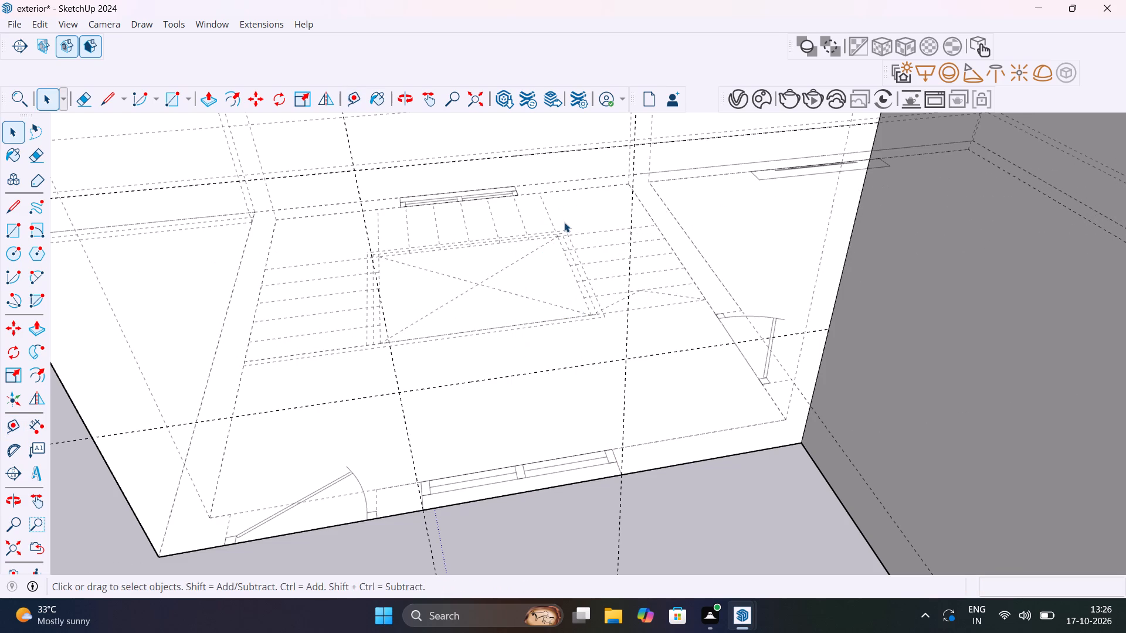
# Draw a 4' by 4' rectangle between the window guides and push it 9" through the wall to cut the opening.
pyautogui.write('r')
pyautogui.click(353, 168)
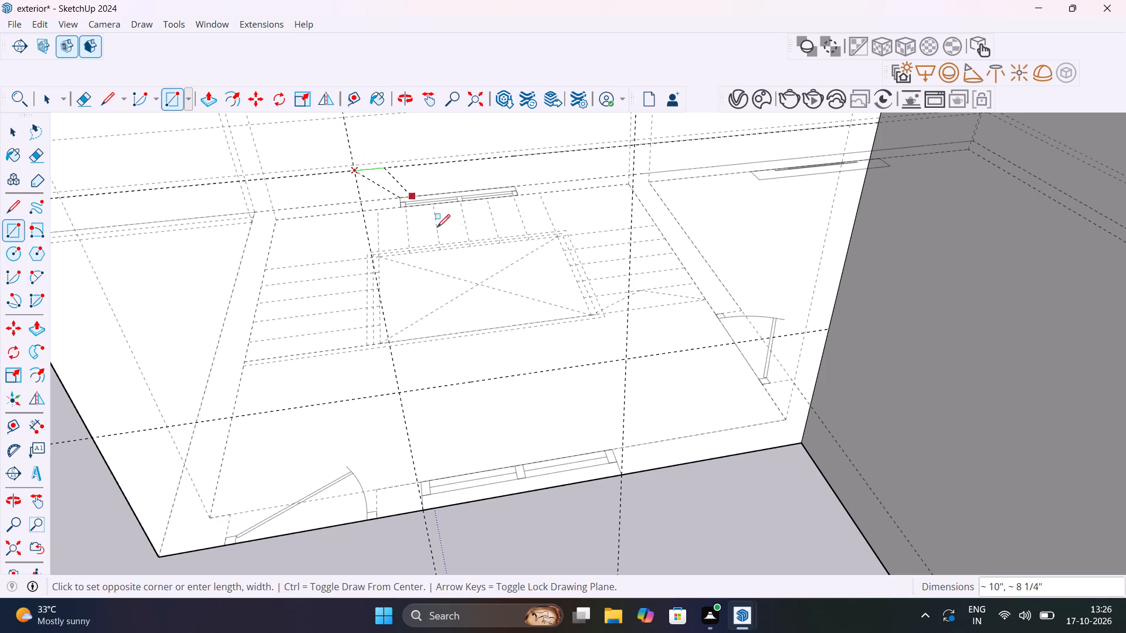
pyautogui.click(629, 355)
pyautogui.press('p')
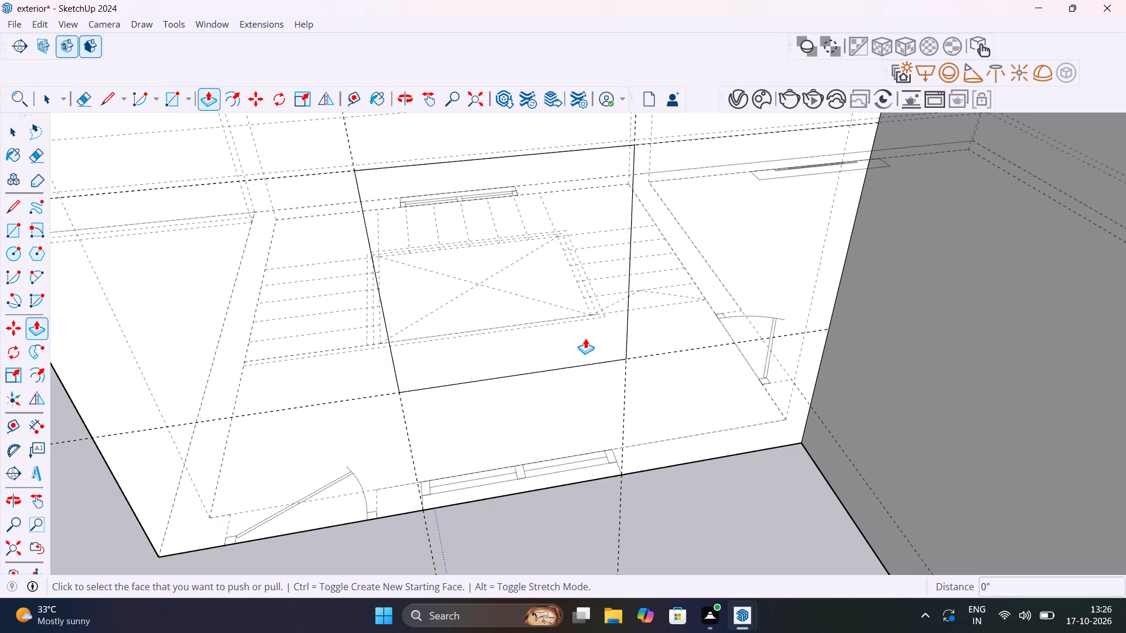
pyautogui.click(569, 332)
pyautogui.click(542, 314)
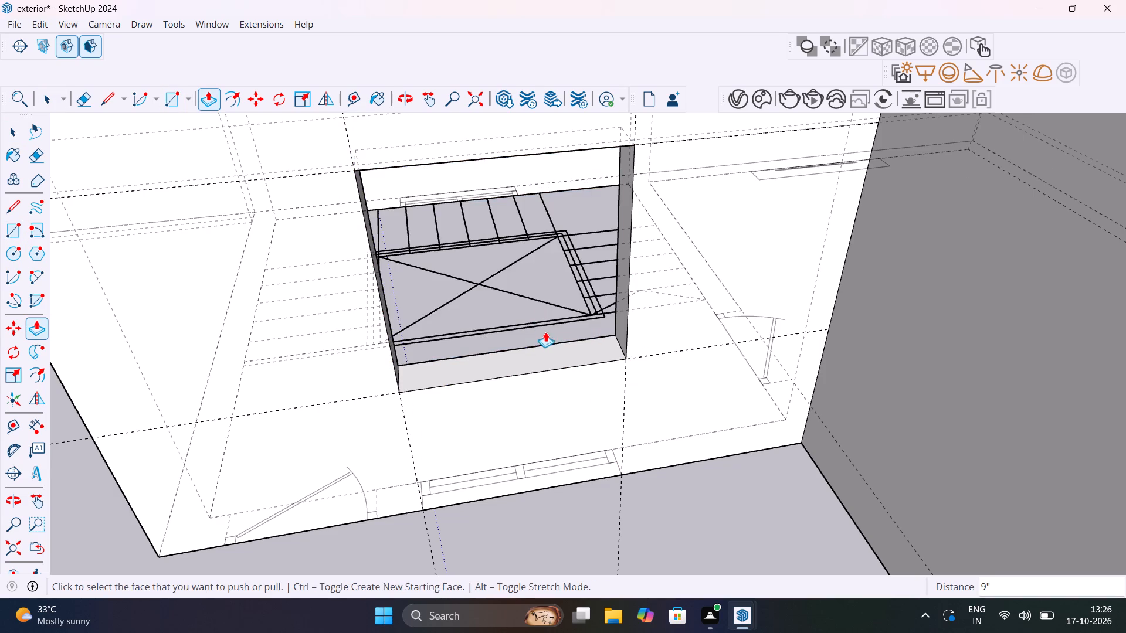
# Place vertical guides at the door's jambs on the same wall, 10 1/2" from the nearer window guide and 2' 9" further.
pyautogui.scroll(-4, 546, 332)
pyautogui.moveTo(517, 358); pyautogui.dragTo(646, 333, button='middle')
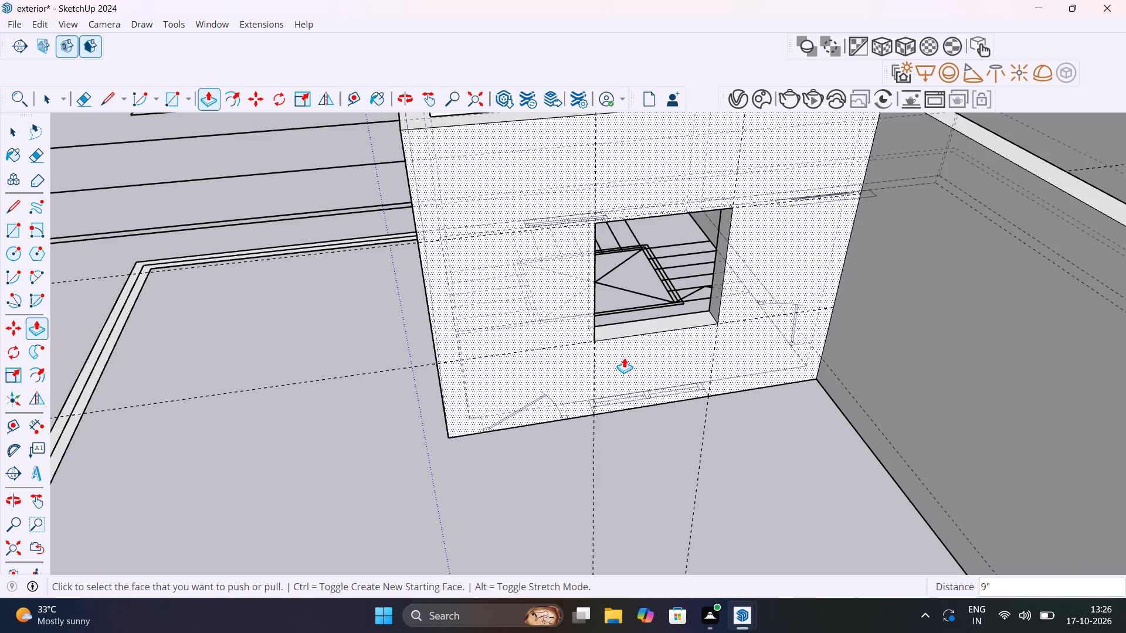
pyautogui.press('space')
pyautogui.press('t')
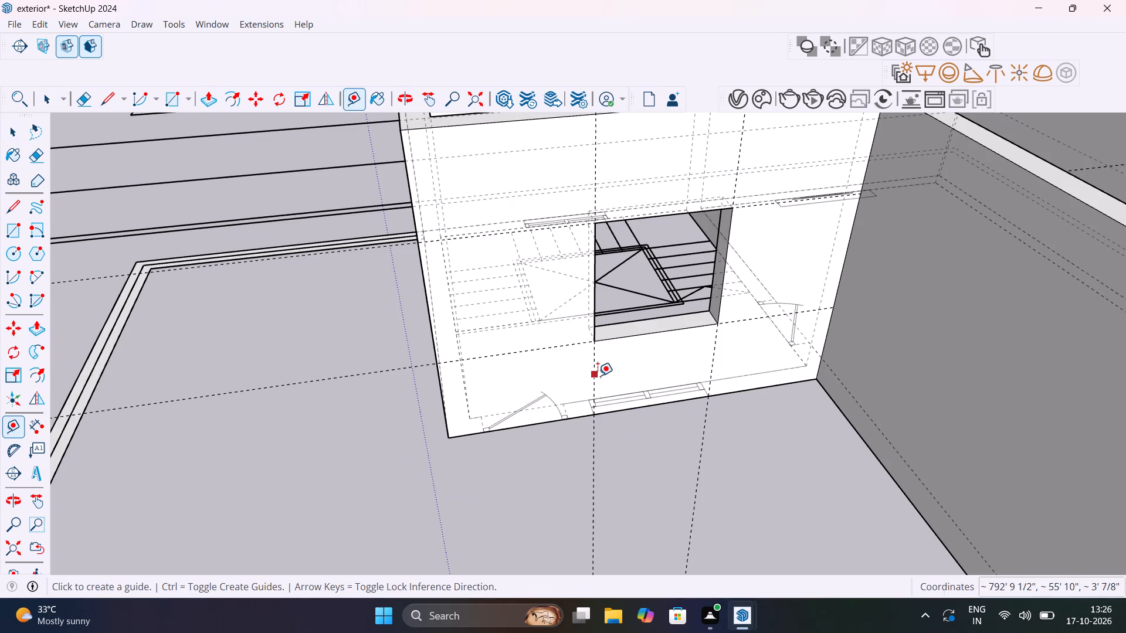
pyautogui.click(598, 375)
pyautogui.scroll(6, 569, 413)
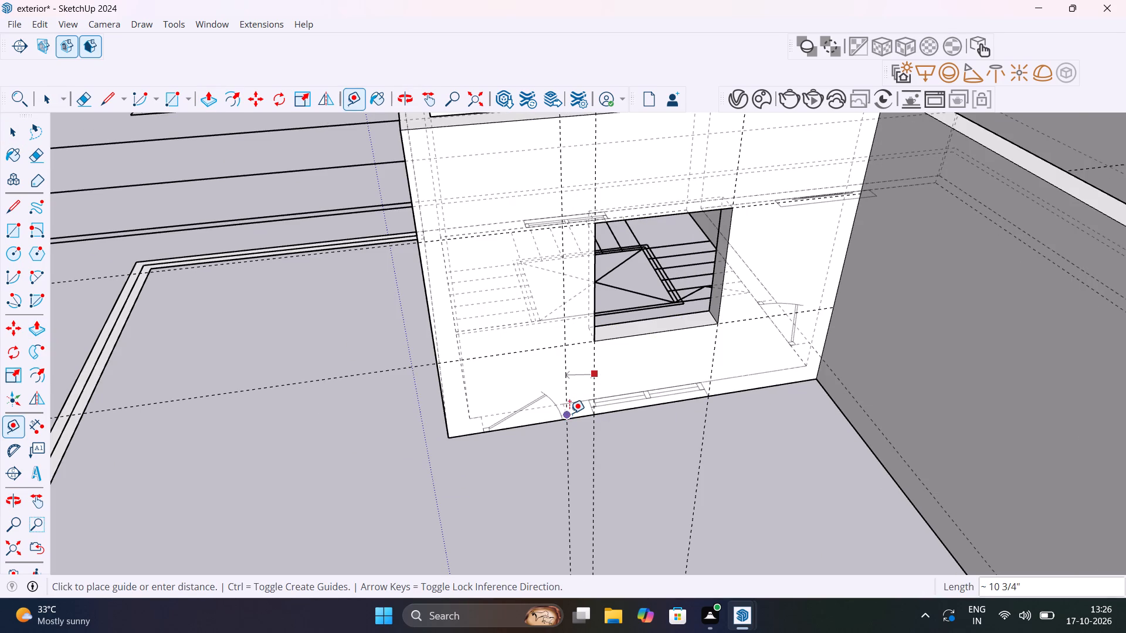
pyautogui.scroll(17, 569, 413)
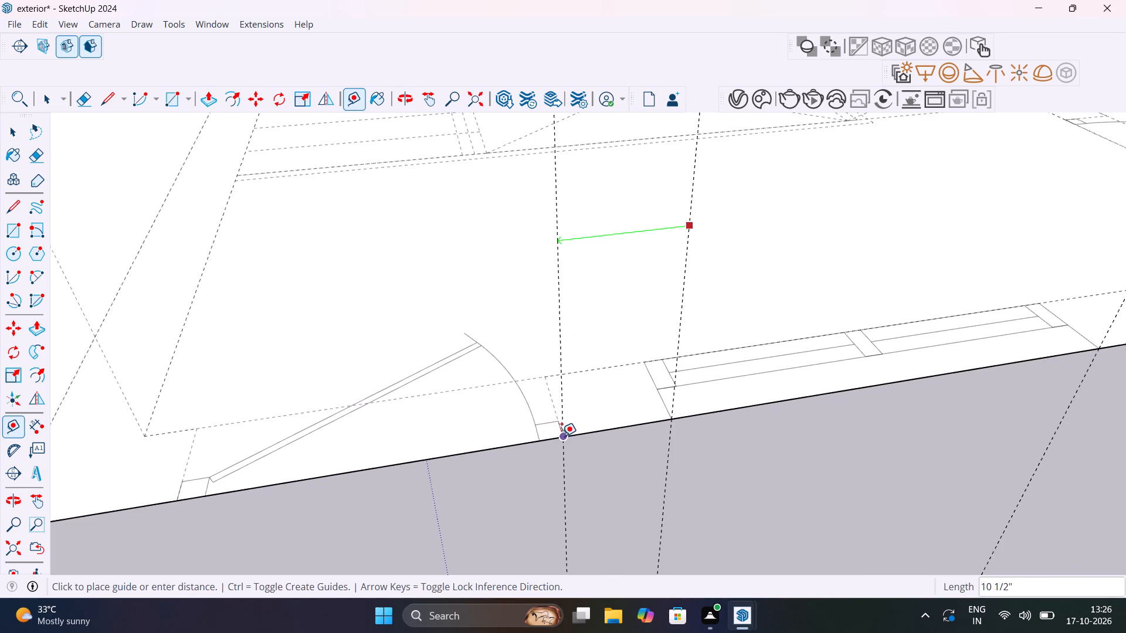
pyautogui.click(562, 436)
pyautogui.click(564, 404)
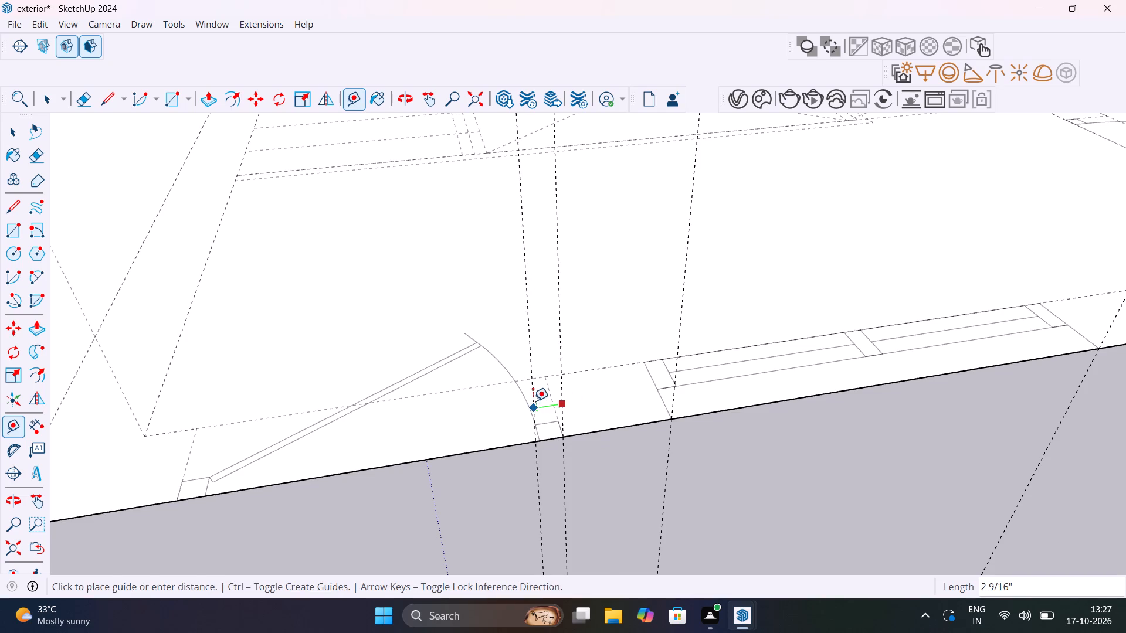
pyautogui.scroll(-11, 533, 401)
pyautogui.scroll(8, 416, 439)
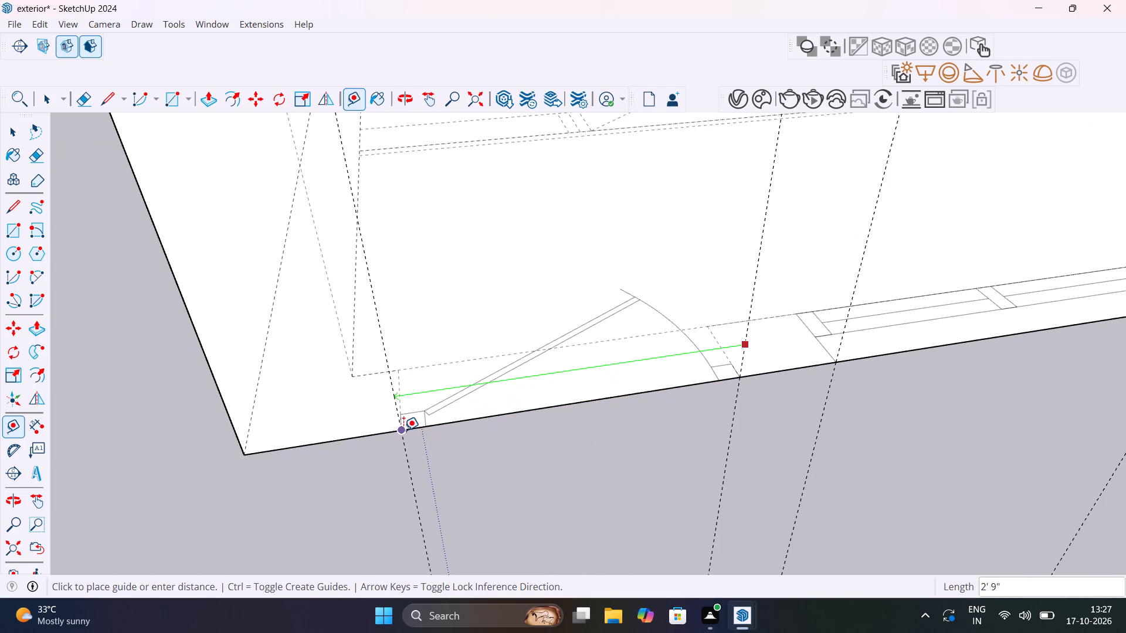
pyautogui.click(402, 429)
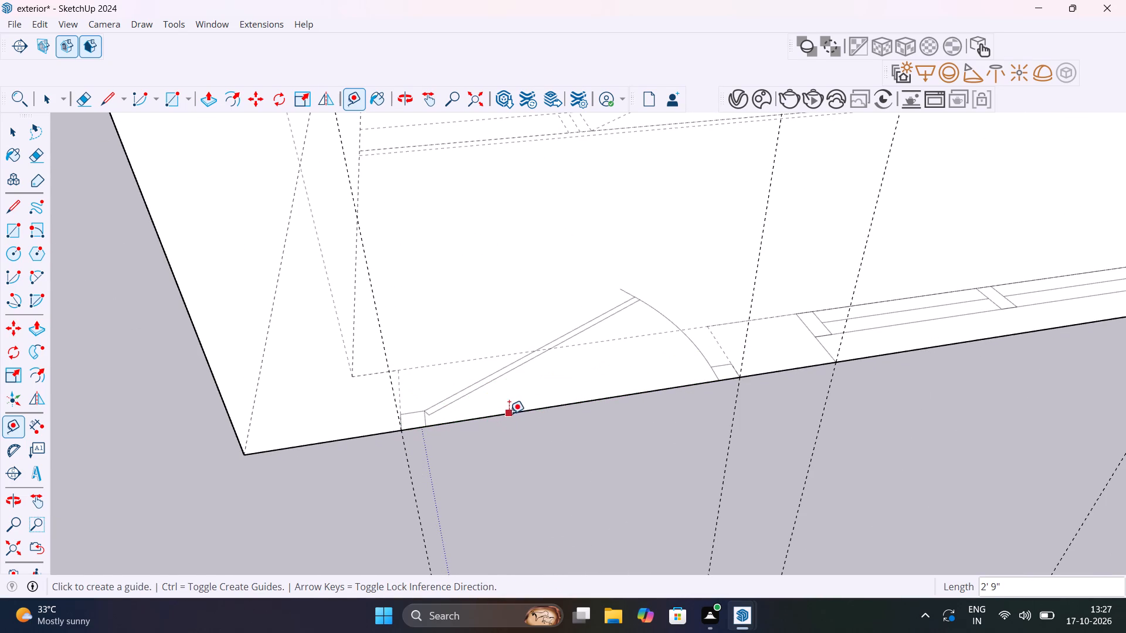
# Place a horizontal guide for the door head 7' above the wall's base edge, level with the window head.
pyautogui.click(510, 413)
pyautogui.scroll(-20, 520, 373)
pyautogui.scroll(-8, 520, 373)
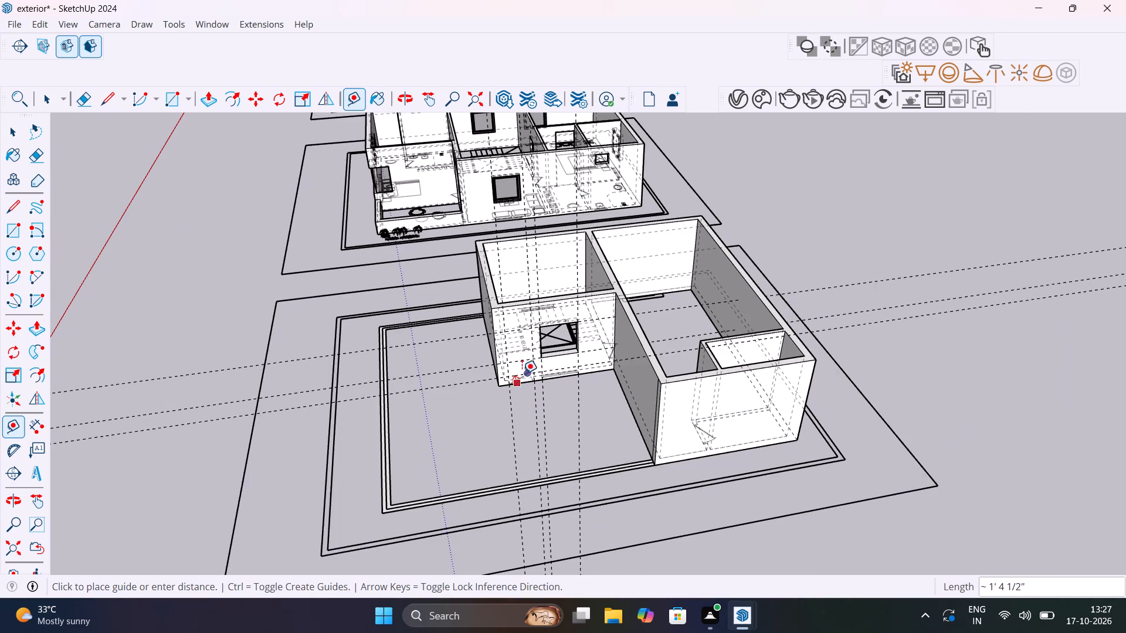
pyautogui.scroll(15, 533, 326)
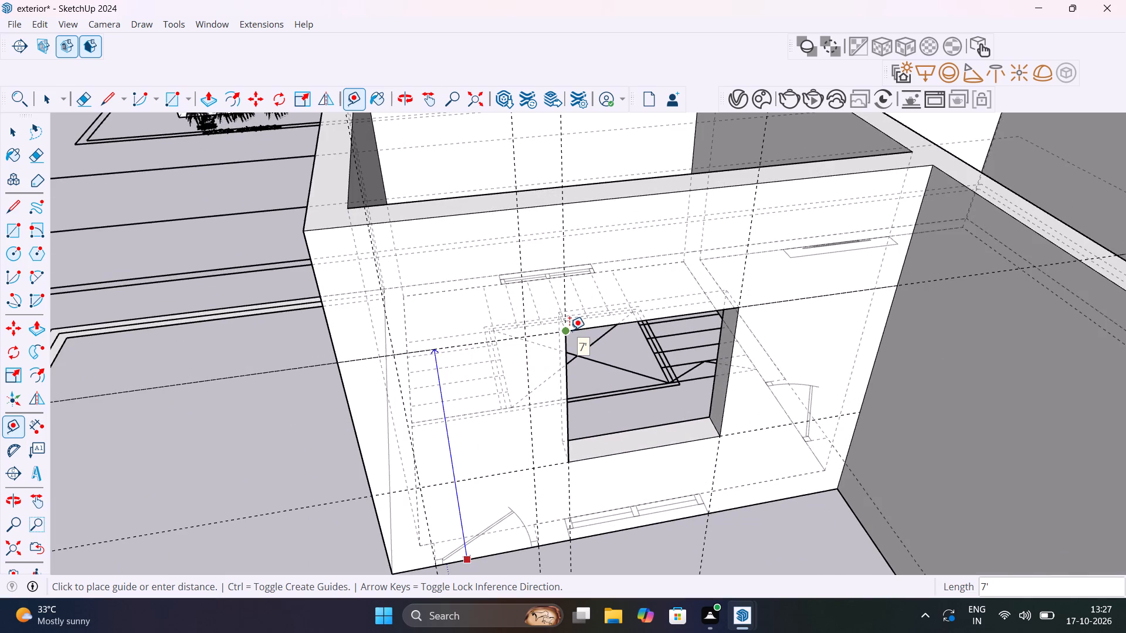
pyautogui.click(569, 330)
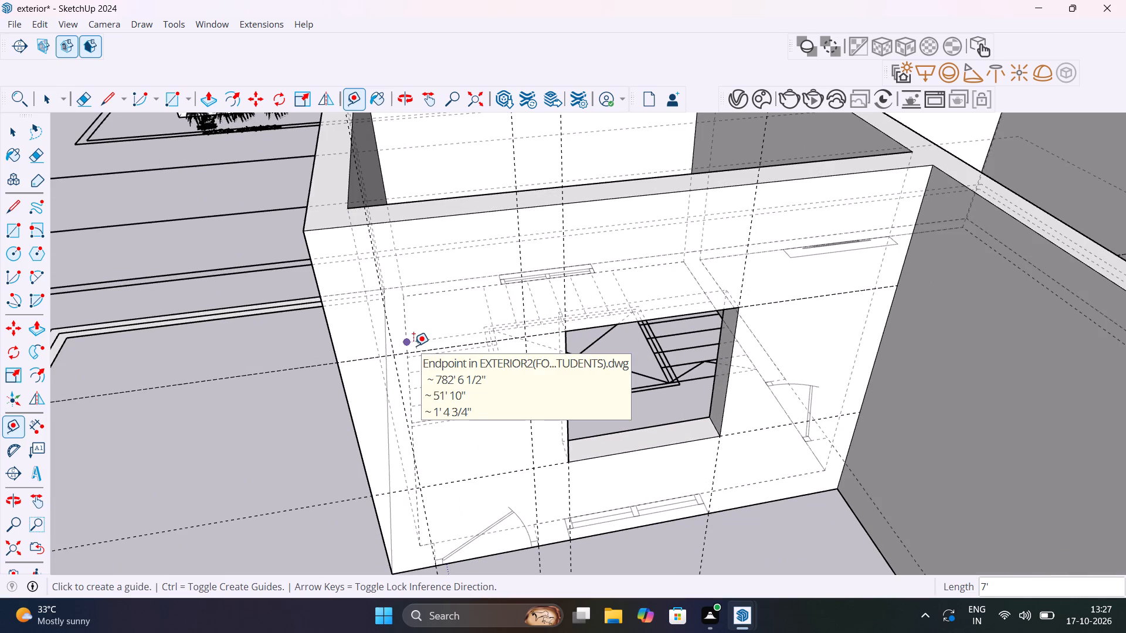
# Draw a 7' by 2' 9" rectangle between the door guides and push it 9" through the wall to cut the doorway.
pyautogui.press('r')
pyautogui.click(398, 356)
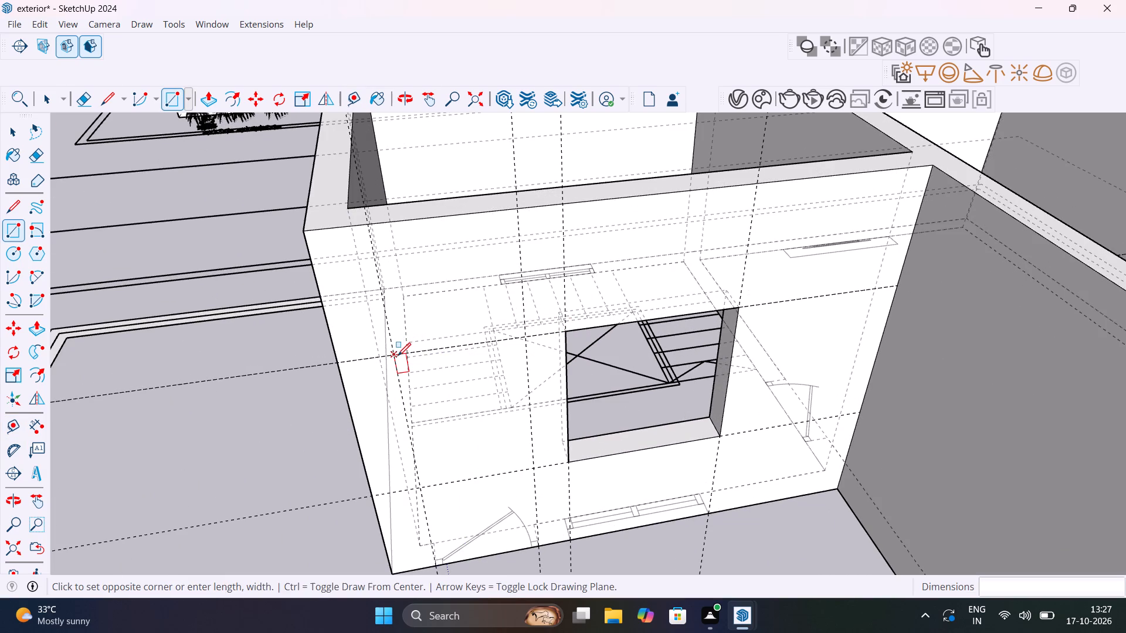
pyautogui.scroll(-11, 433, 389)
pyautogui.scroll(3, 470, 463)
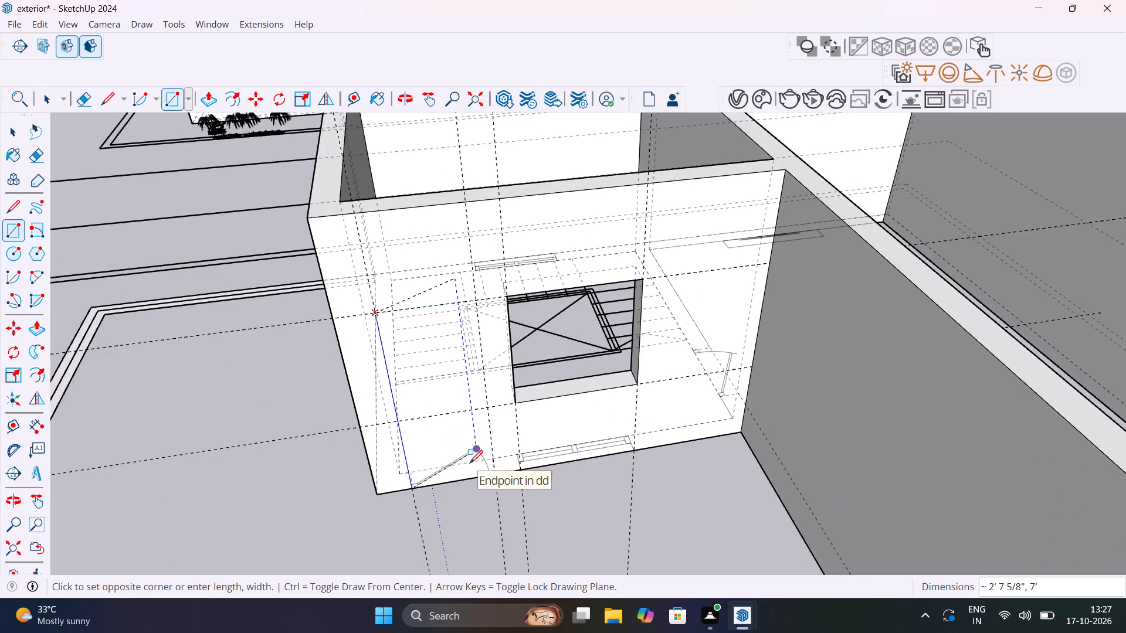
pyautogui.scroll(6, 470, 463)
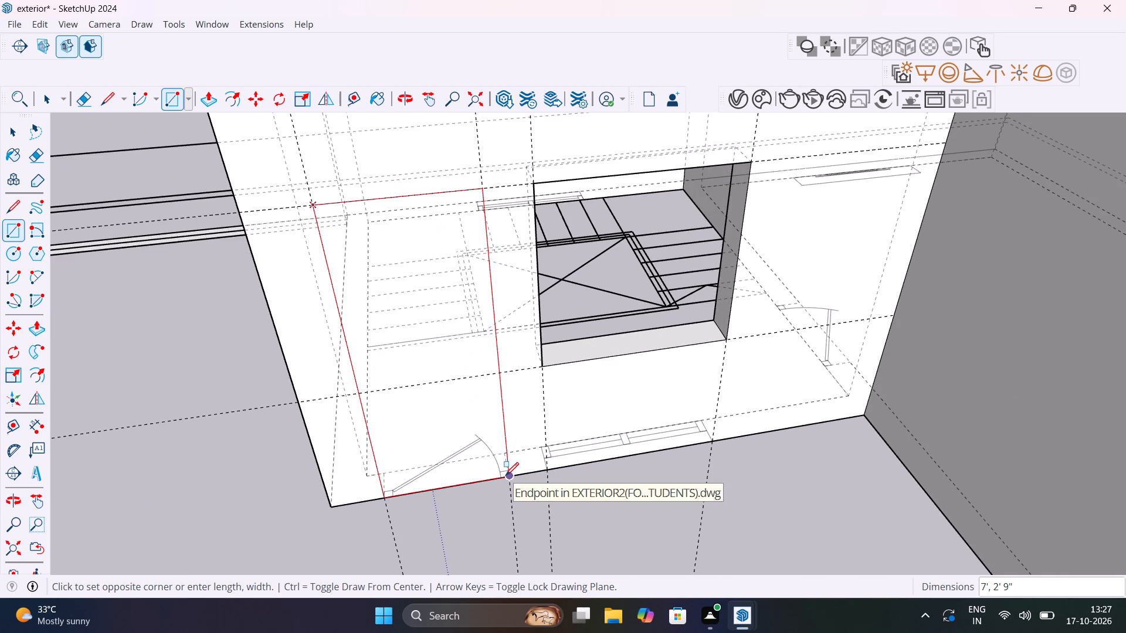
pyautogui.click(506, 475)
pyautogui.press('p')
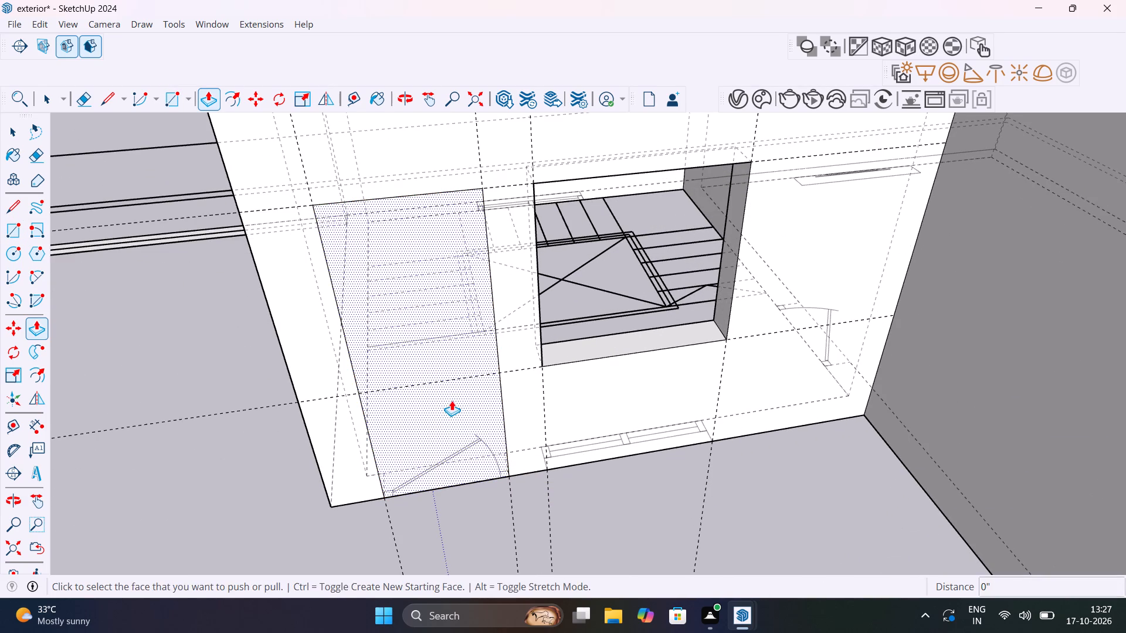
pyautogui.click(452, 400)
pyautogui.click(440, 376)
pyautogui.scroll(-5, 459, 413)
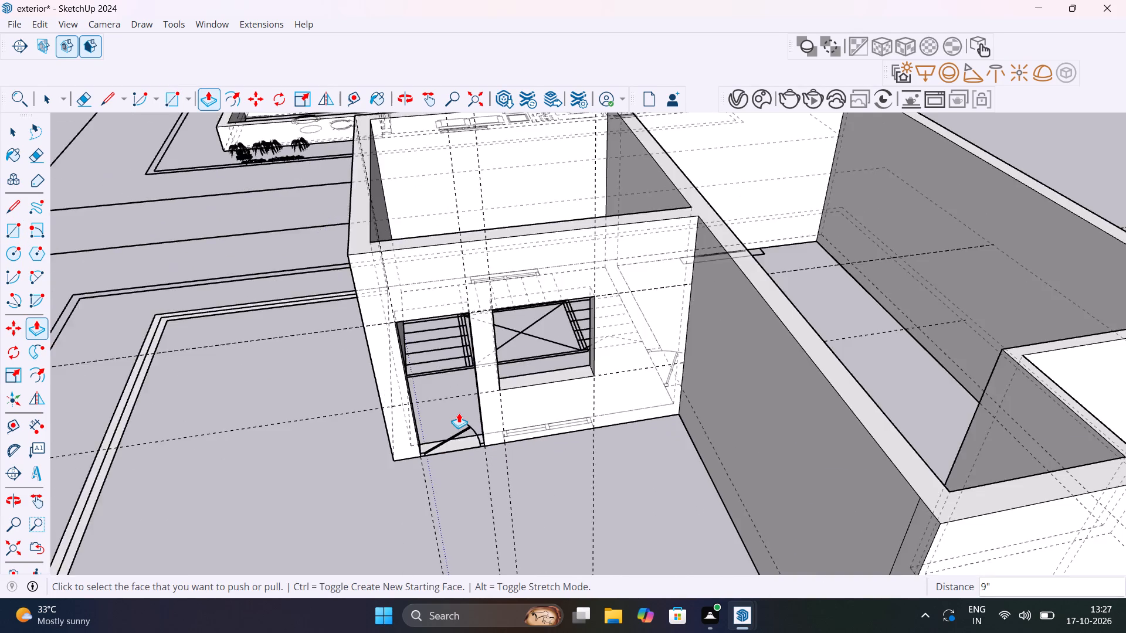
pyautogui.scroll(-4, 459, 413)
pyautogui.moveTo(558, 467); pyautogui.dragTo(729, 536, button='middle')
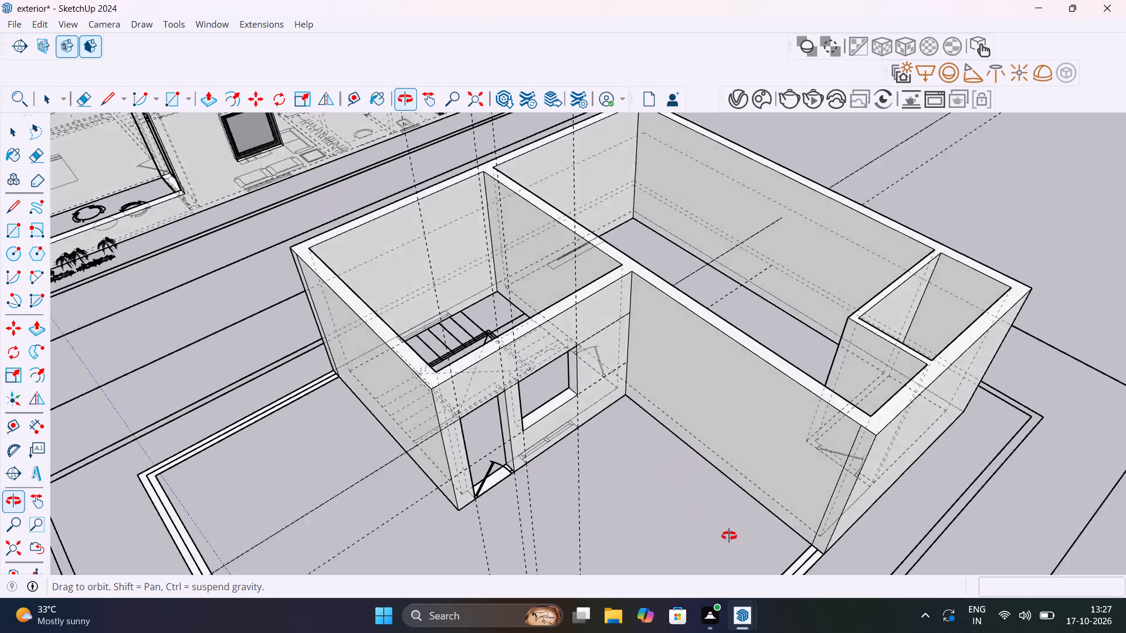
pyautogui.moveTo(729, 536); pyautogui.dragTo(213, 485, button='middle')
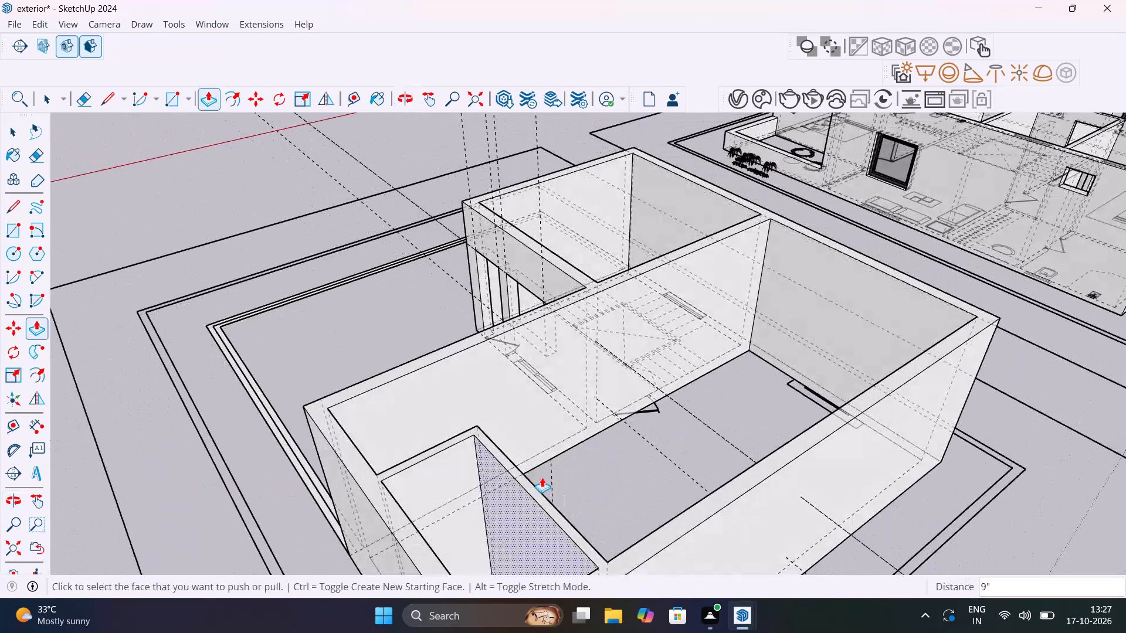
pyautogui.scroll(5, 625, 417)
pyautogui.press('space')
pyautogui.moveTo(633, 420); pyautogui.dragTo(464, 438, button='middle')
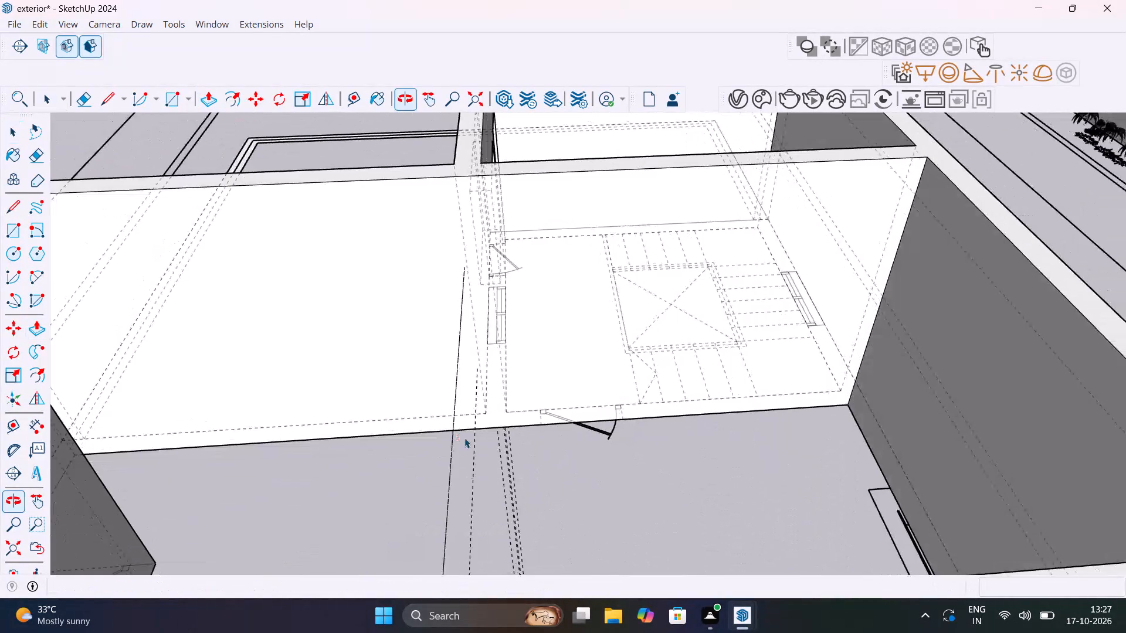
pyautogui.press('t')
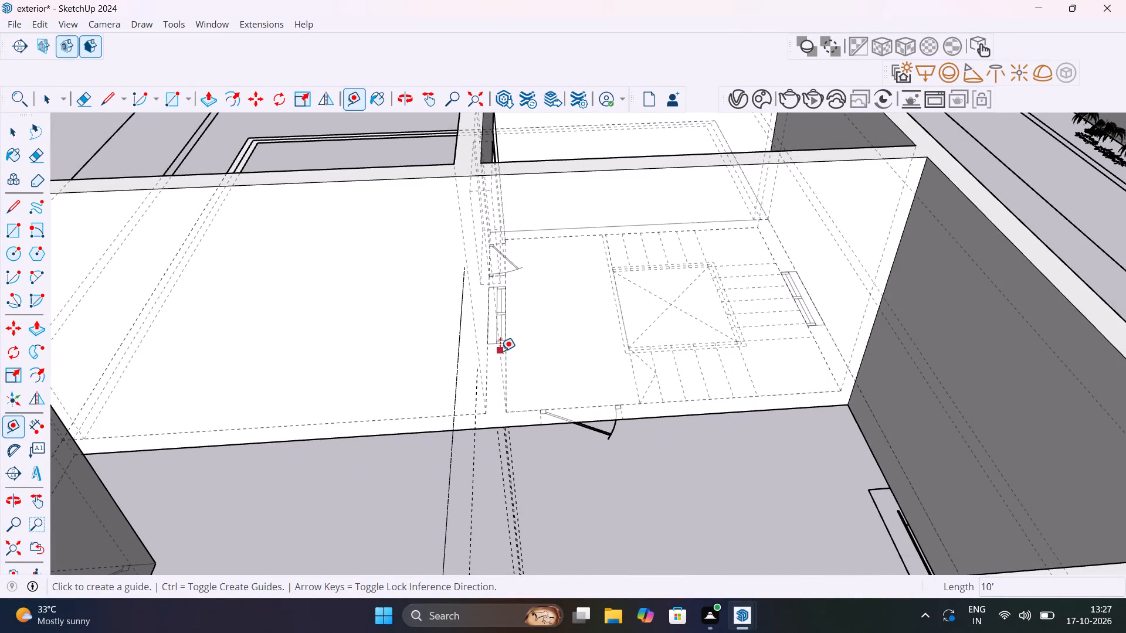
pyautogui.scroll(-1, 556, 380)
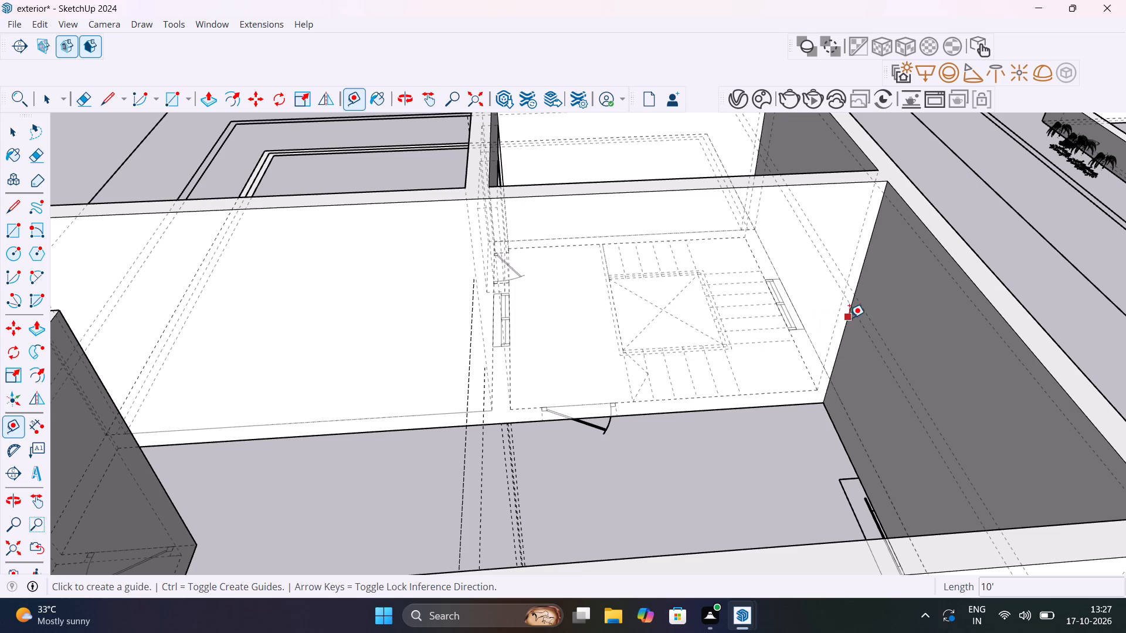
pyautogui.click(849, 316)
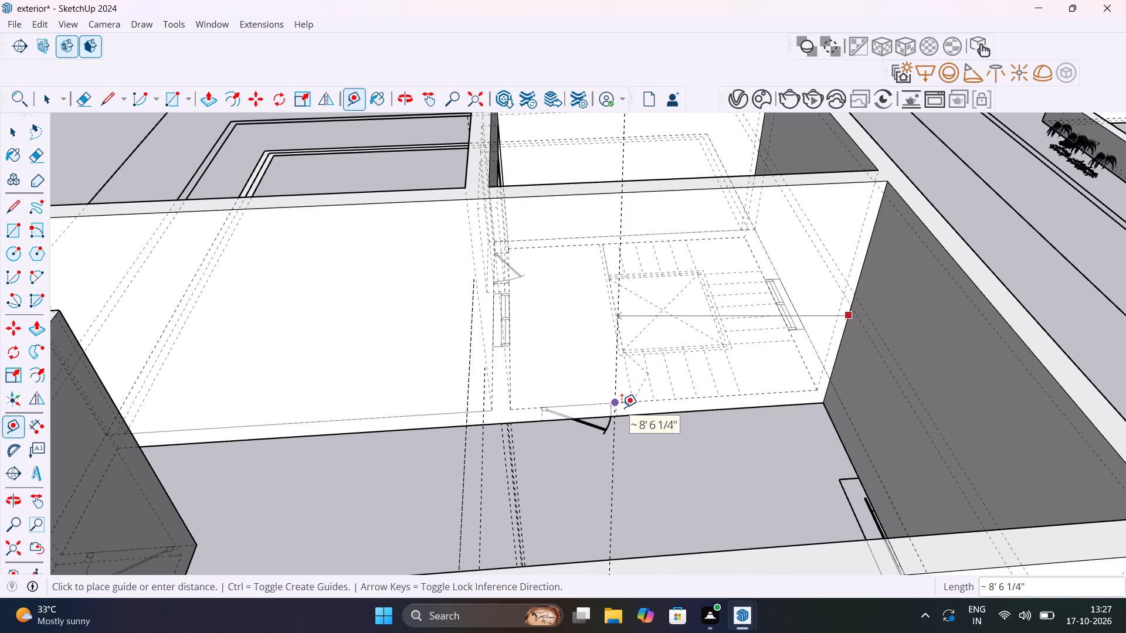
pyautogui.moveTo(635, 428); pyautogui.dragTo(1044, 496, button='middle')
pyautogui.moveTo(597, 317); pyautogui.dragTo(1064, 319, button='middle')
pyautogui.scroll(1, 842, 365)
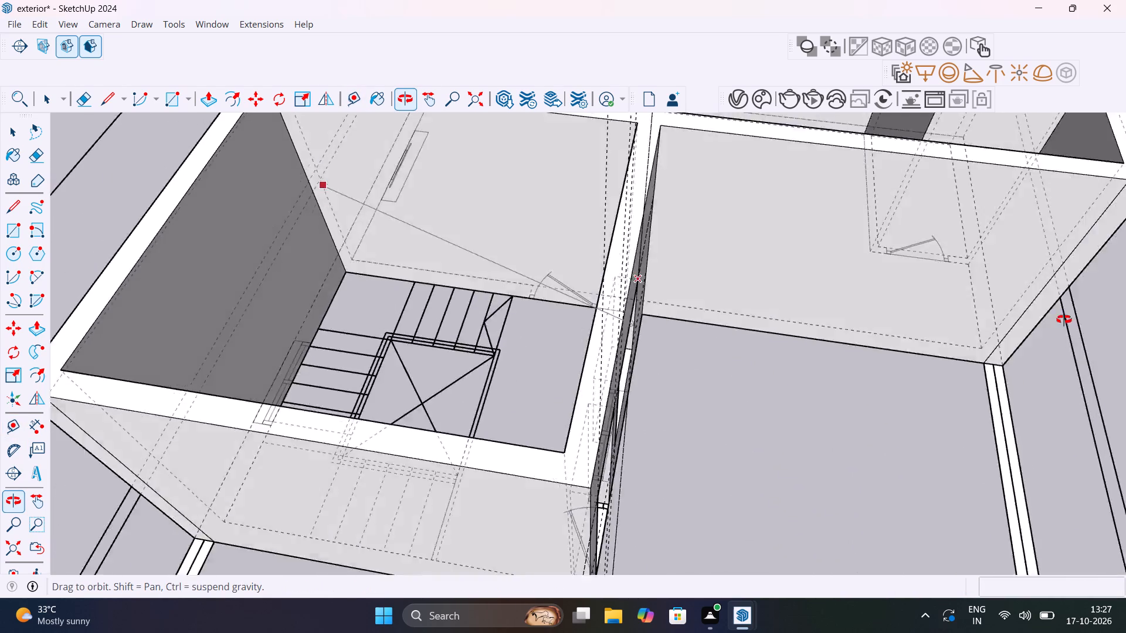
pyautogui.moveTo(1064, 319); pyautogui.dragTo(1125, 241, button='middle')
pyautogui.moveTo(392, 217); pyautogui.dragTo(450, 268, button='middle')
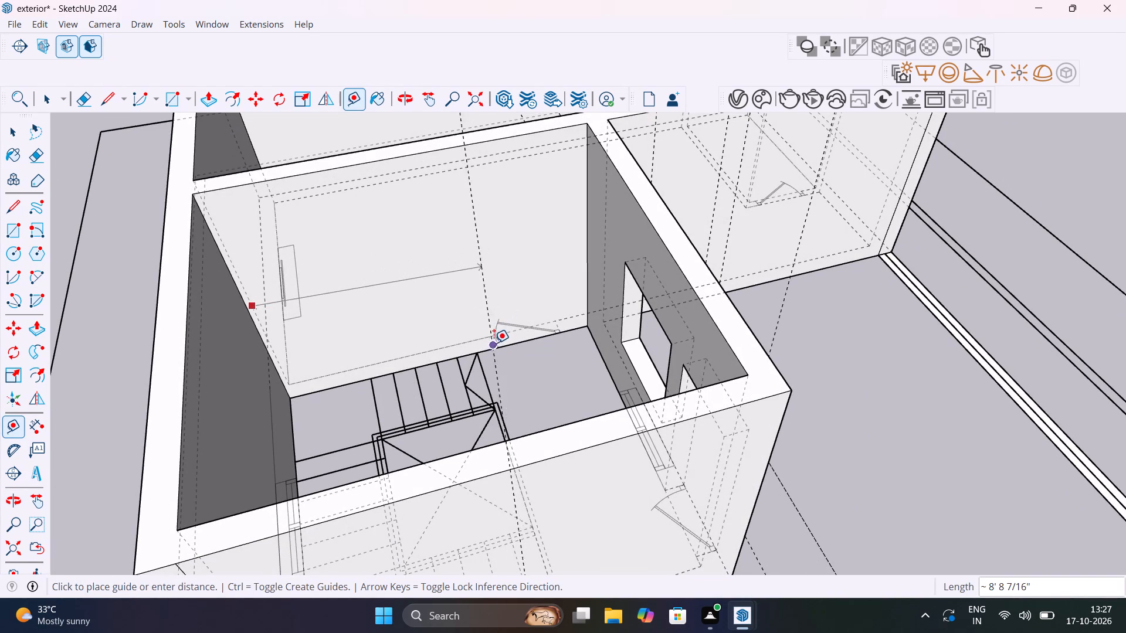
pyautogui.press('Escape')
# Place two vertical guides 3' apart at the door jambs on the partition between the staircase room and the adjoining room.
pyautogui.click(262, 331)
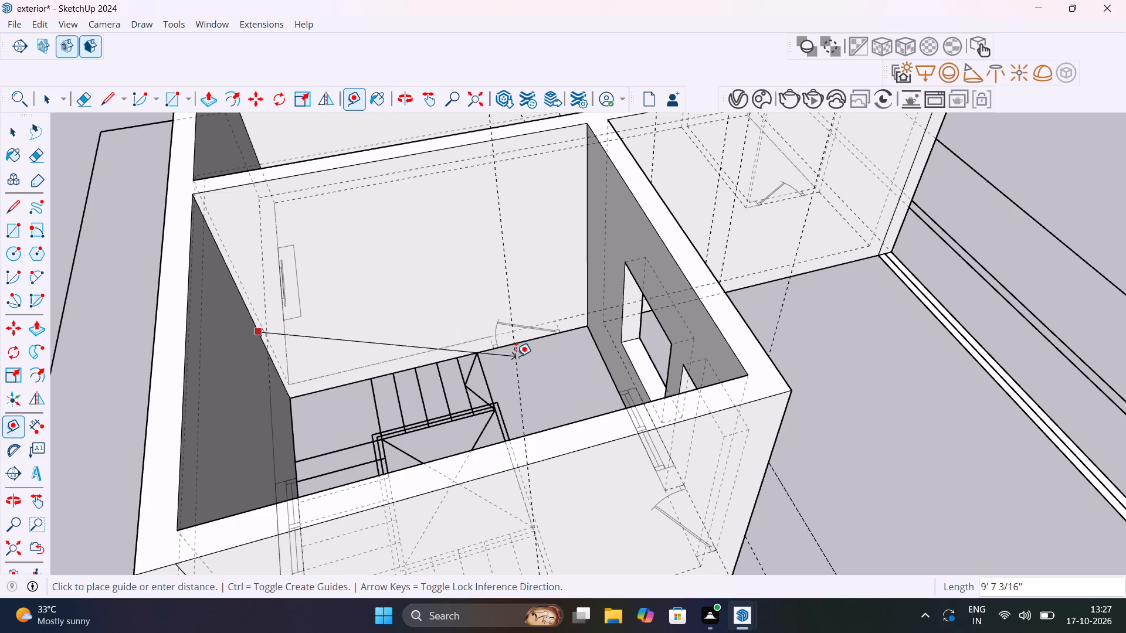
pyautogui.scroll(16, 490, 350)
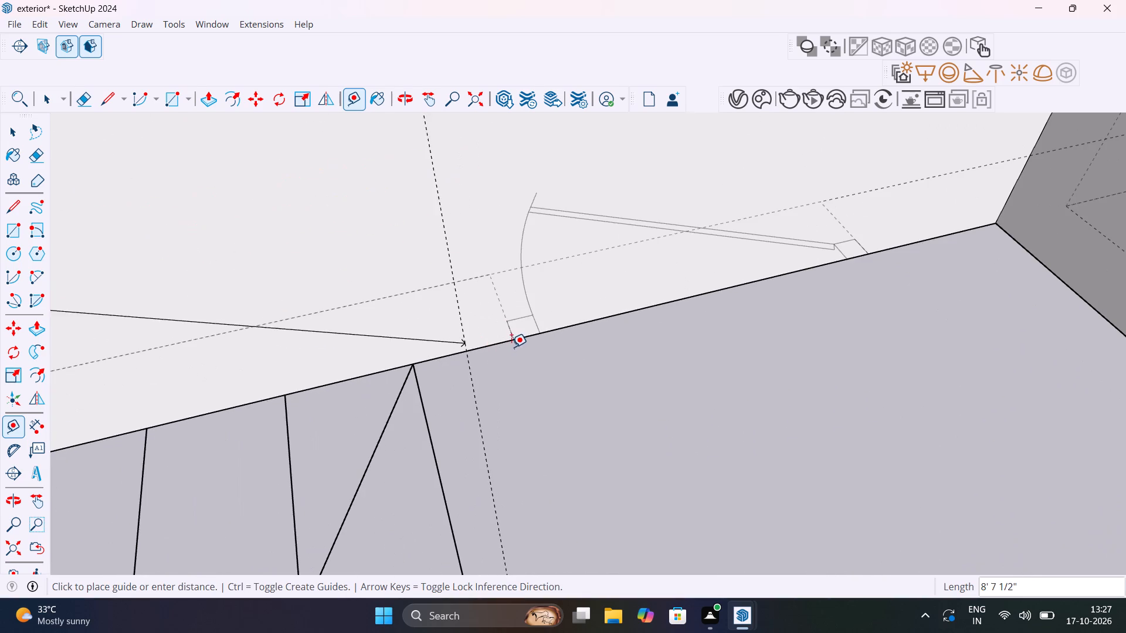
pyautogui.click(513, 338)
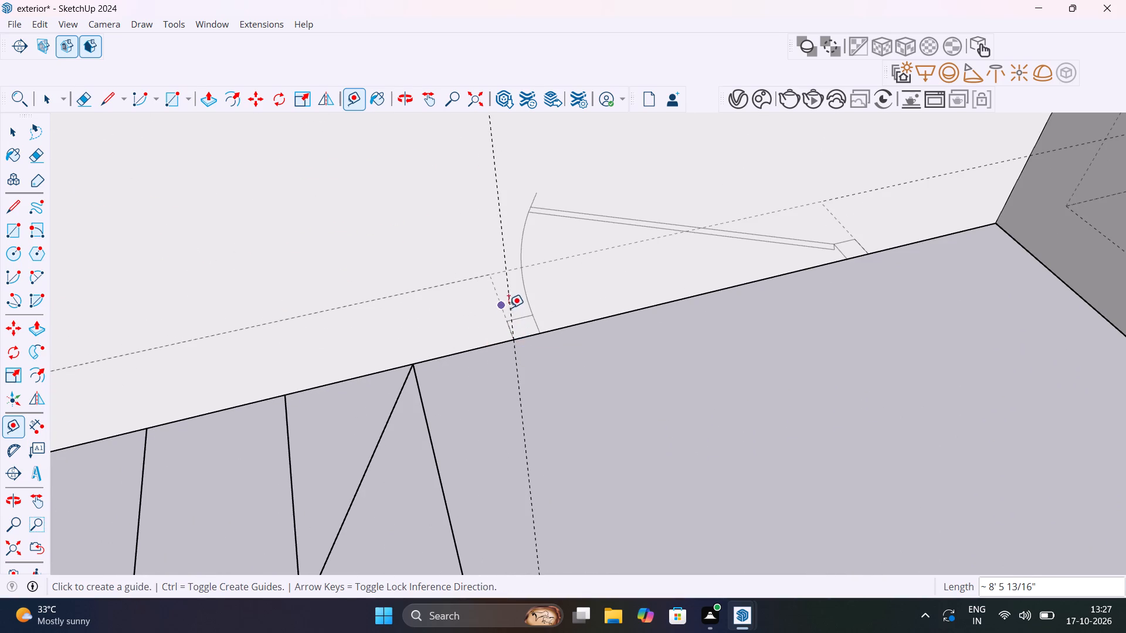
pyautogui.click(508, 295)
pyautogui.click(870, 252)
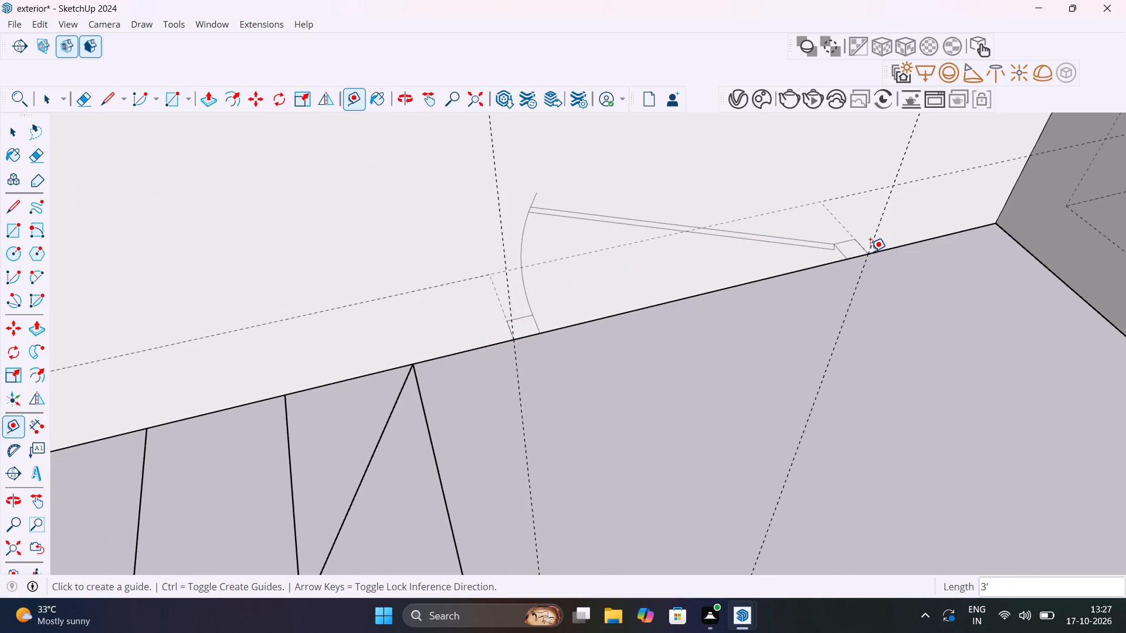
# Add a horizontal guide for the door head 7' above the partition wall's base edge.
pyautogui.scroll(-14, 810, 271)
pyautogui.moveTo(799, 284); pyautogui.dragTo(559, 401, button='middle')
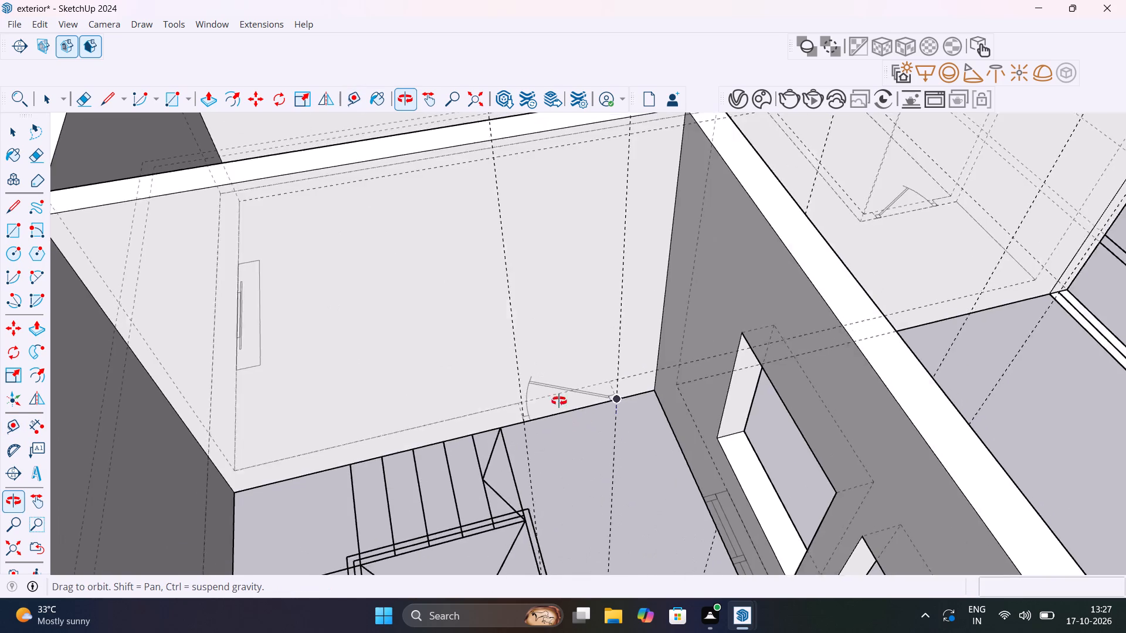
pyautogui.moveTo(559, 401); pyautogui.dragTo(537, 385, button='middle')
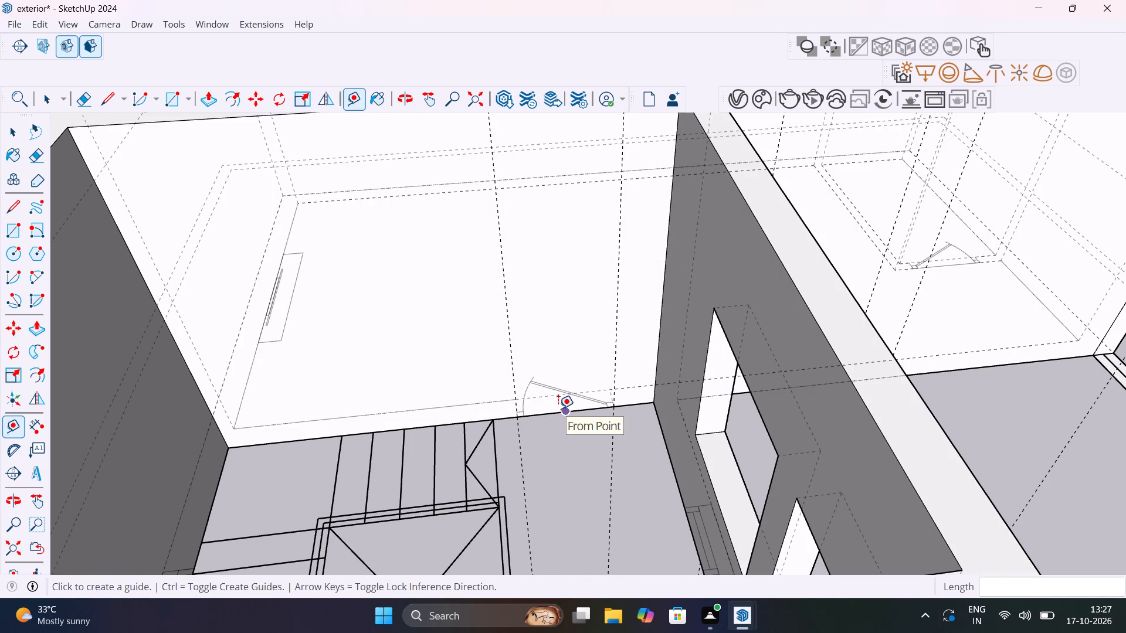
pyautogui.click(563, 409)
pyautogui.scroll(-5, 549, 306)
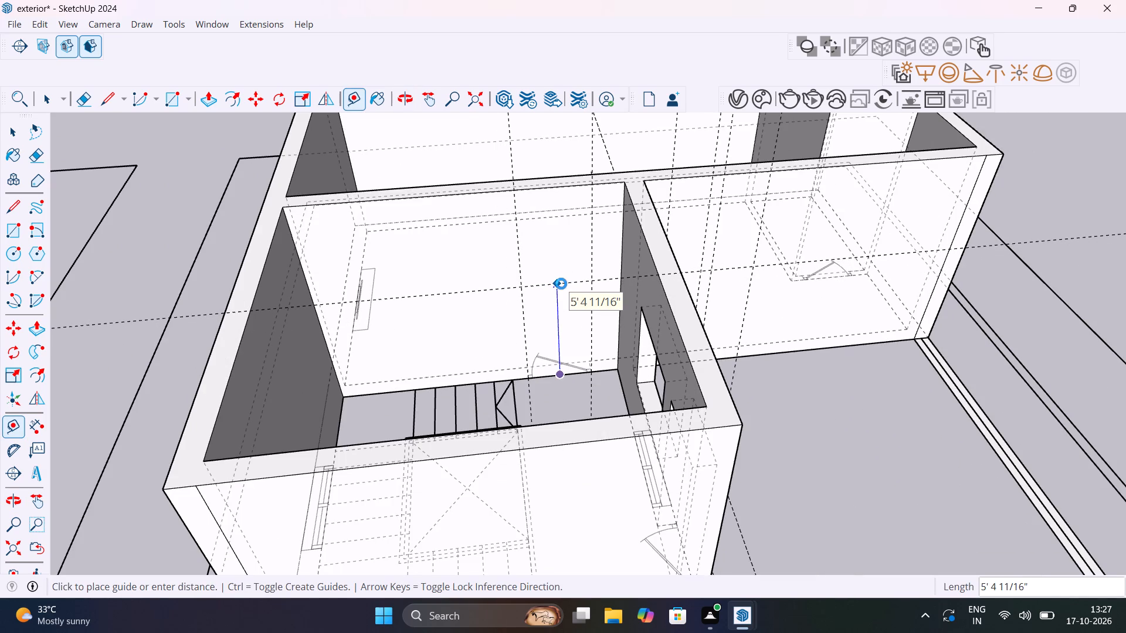
pyautogui.write("7'")
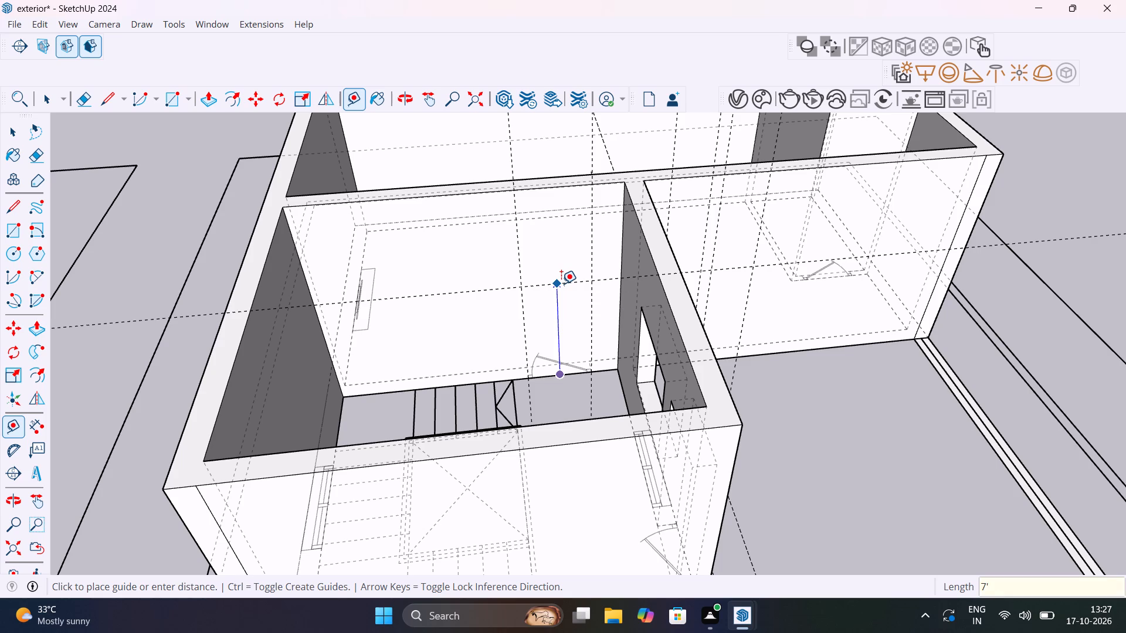
pyautogui.press('Return')
pyautogui.press('space')
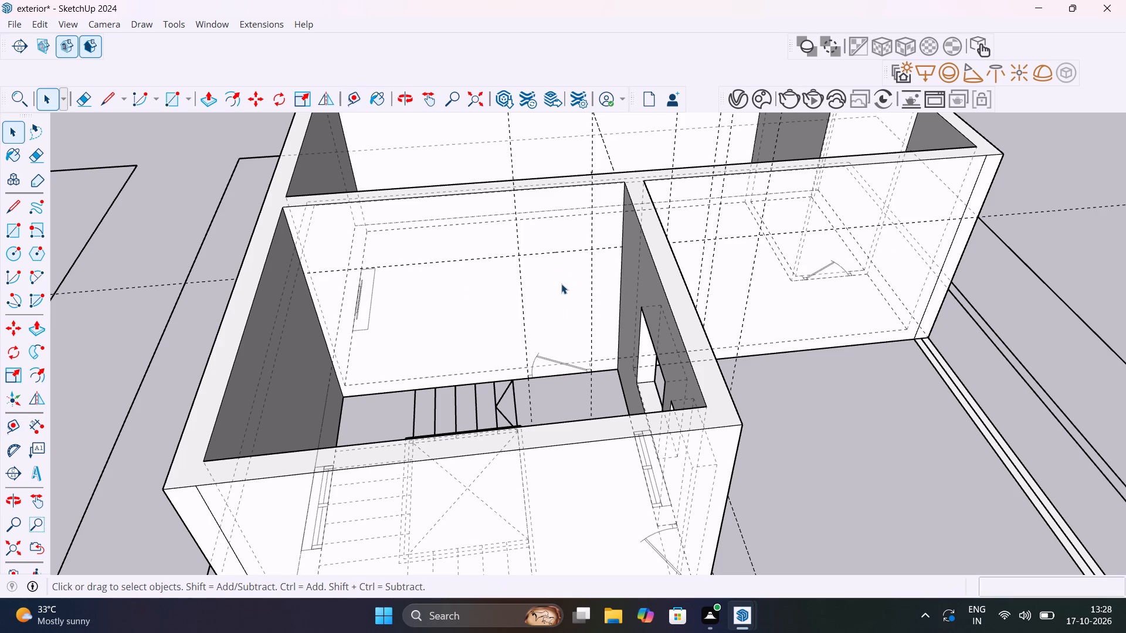
# Draw a 7' by 3' rectangle between the partition's door guides and push it 9" through to cut the doorway.
pyautogui.press('r')
pyautogui.click(520, 255)
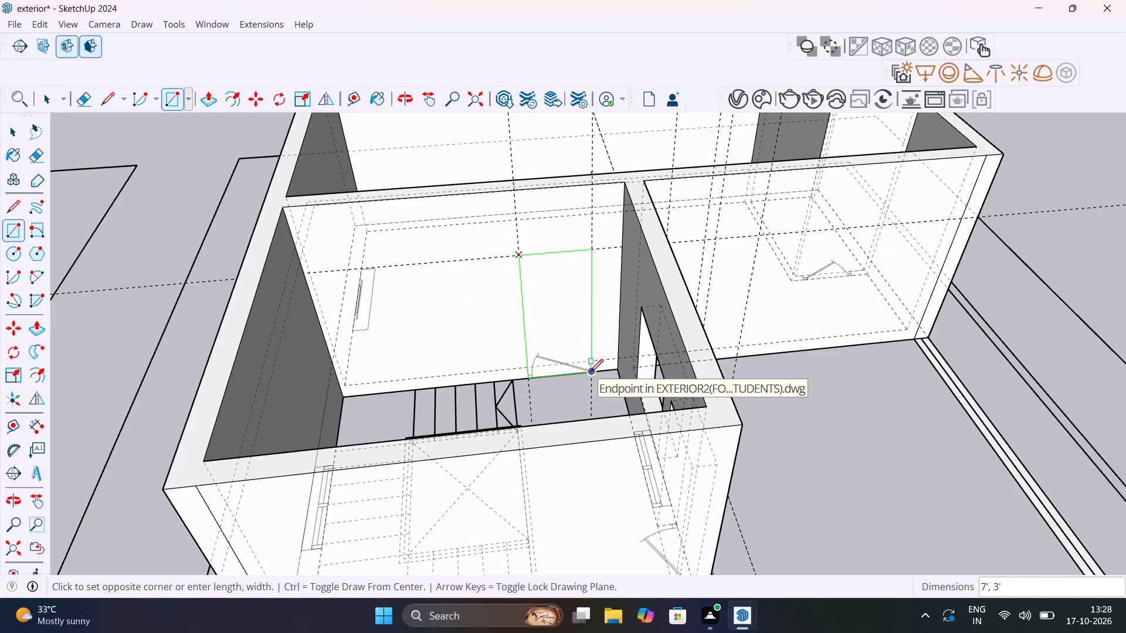
pyautogui.click(590, 372)
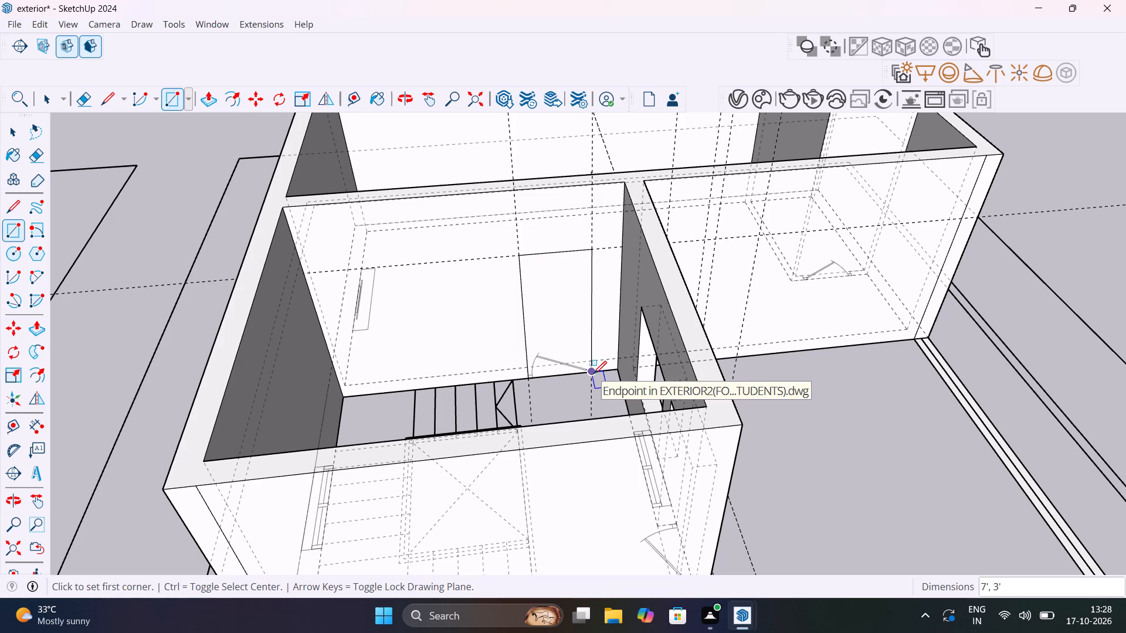
pyautogui.press('p')
pyautogui.click(575, 355)
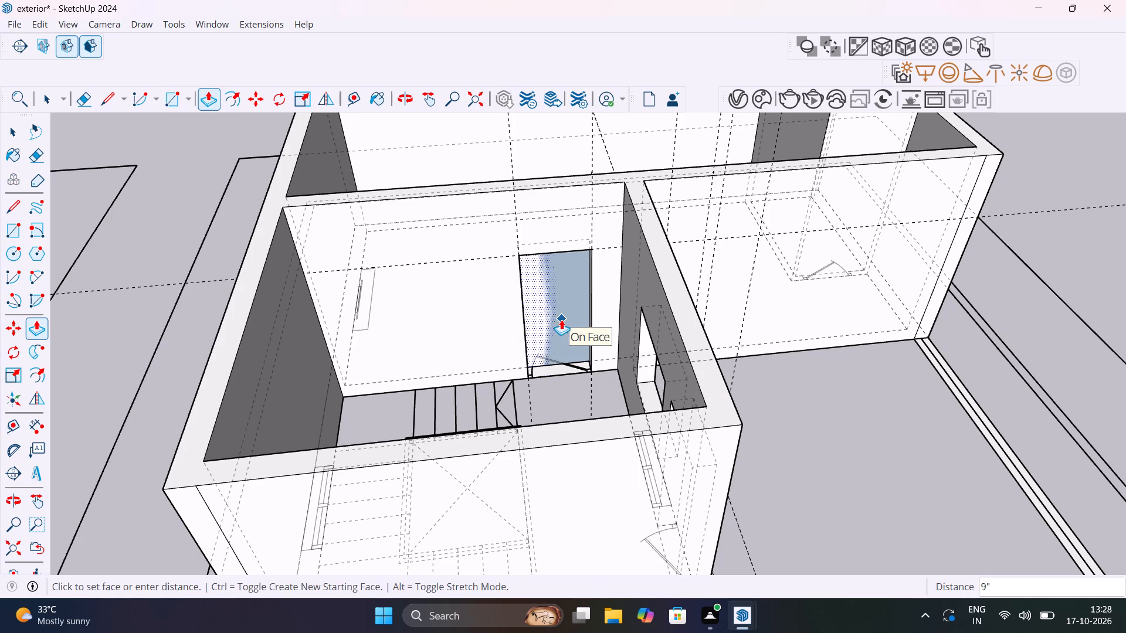
pyautogui.click(561, 319)
pyautogui.press('space')
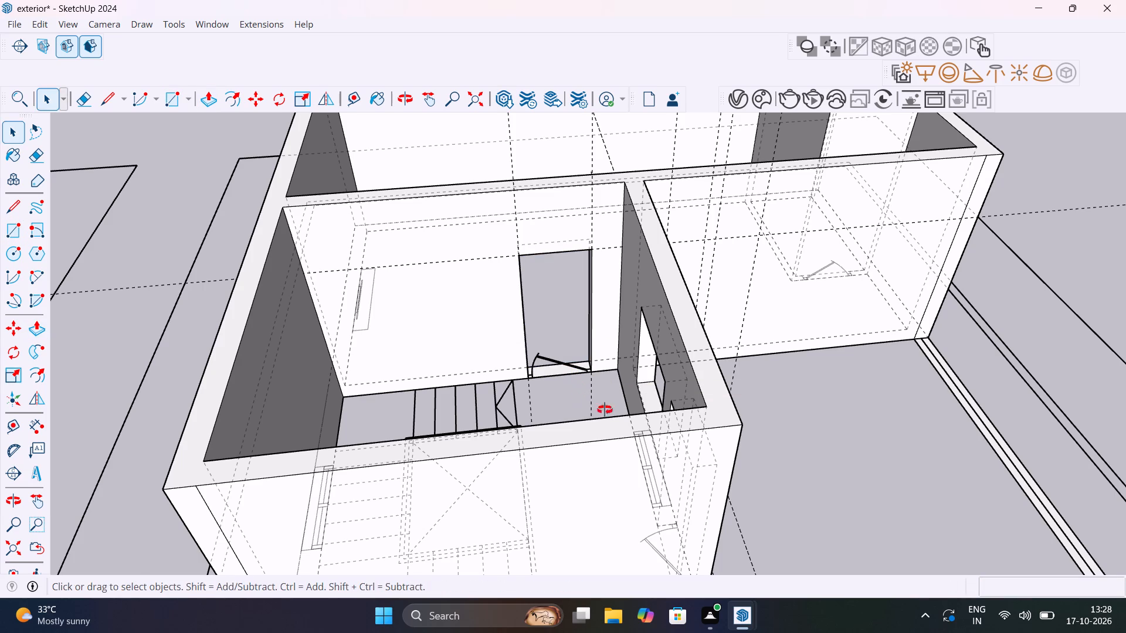
# Place two vertical guides at the window jambs on the staircase room's outer wall, the first 4' 9" from the wall corner, the second 4' further.
pyautogui.moveTo(601, 407); pyautogui.dragTo(717, 507, button='middle')
pyautogui.scroll(8, 574, 360)
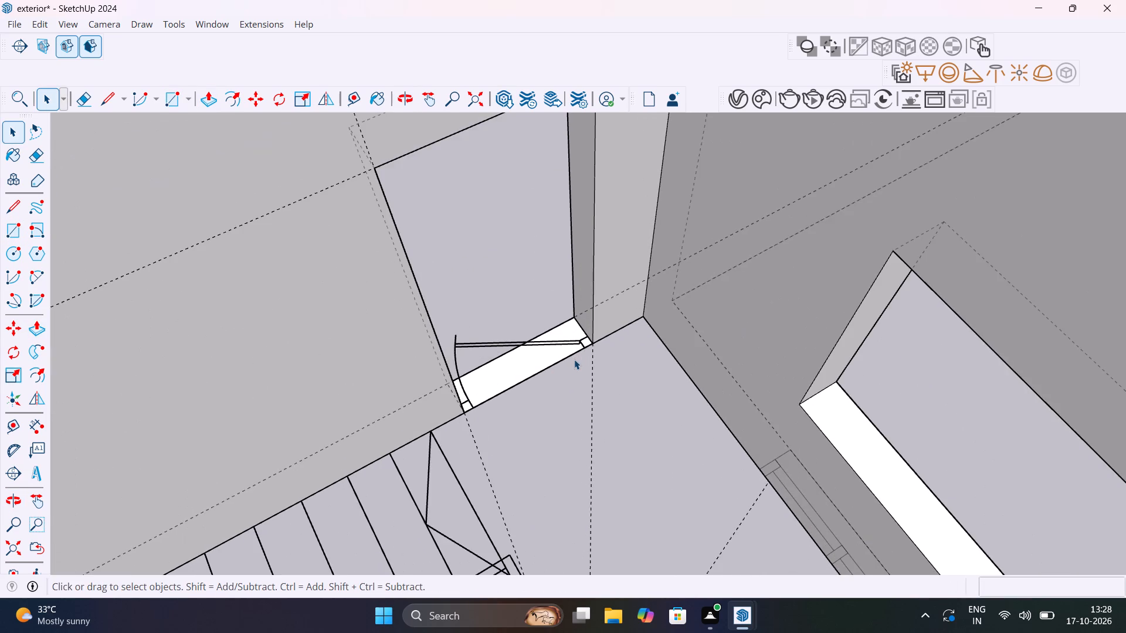
pyautogui.scroll(2, 575, 359)
pyautogui.scroll(-20, 575, 359)
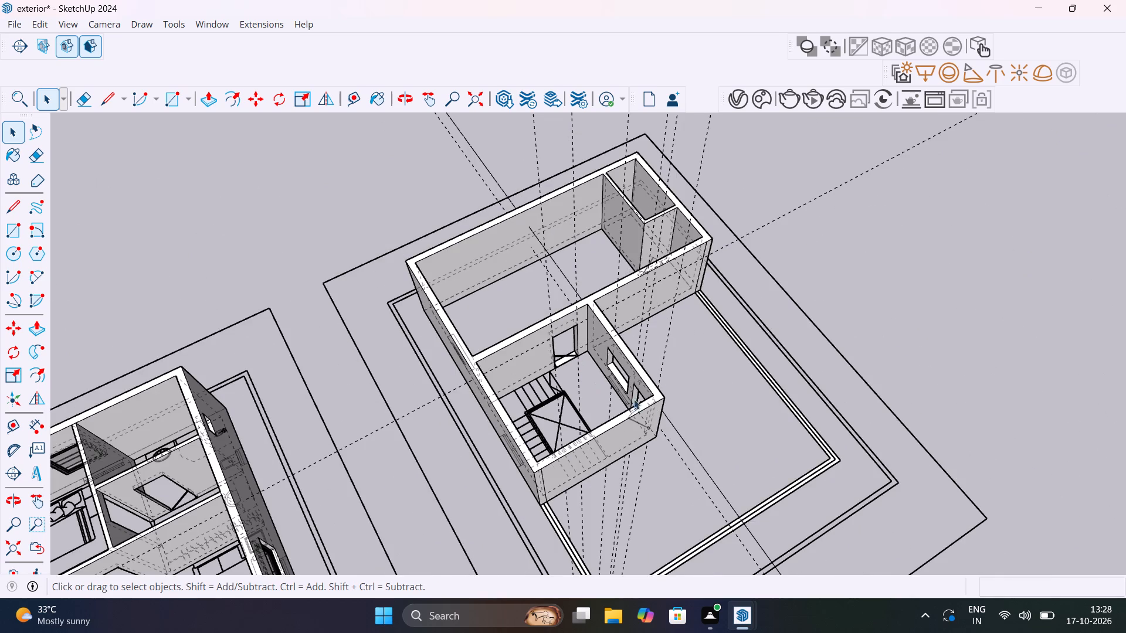
pyautogui.moveTo(659, 407); pyautogui.dragTo(960, 260, button='middle')
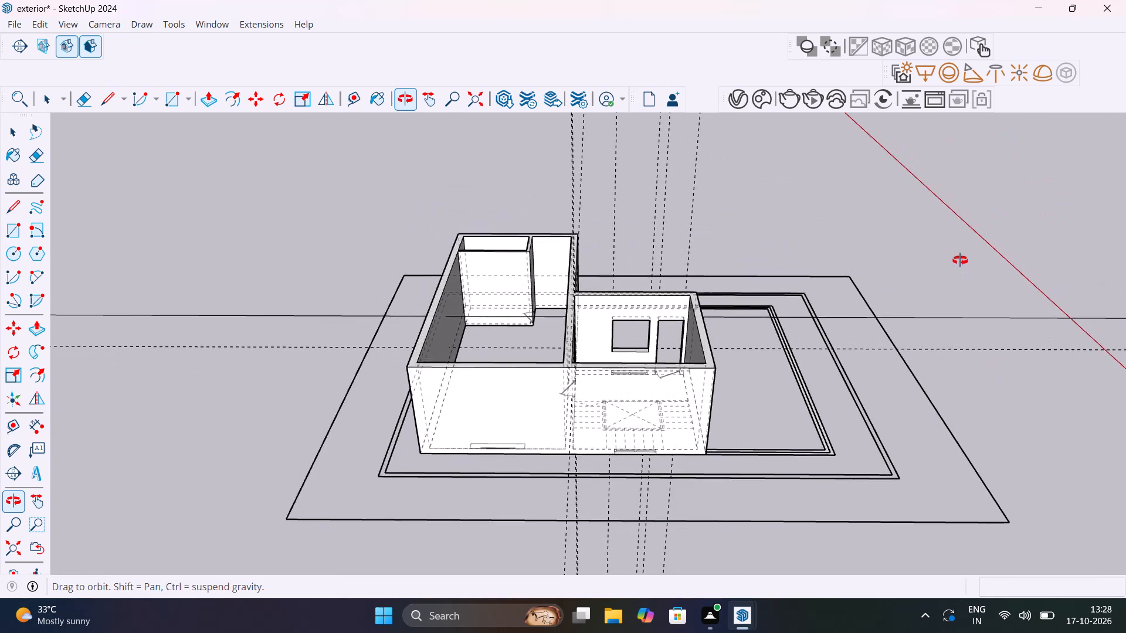
pyautogui.moveTo(960, 260); pyautogui.dragTo(865, 189, button='middle')
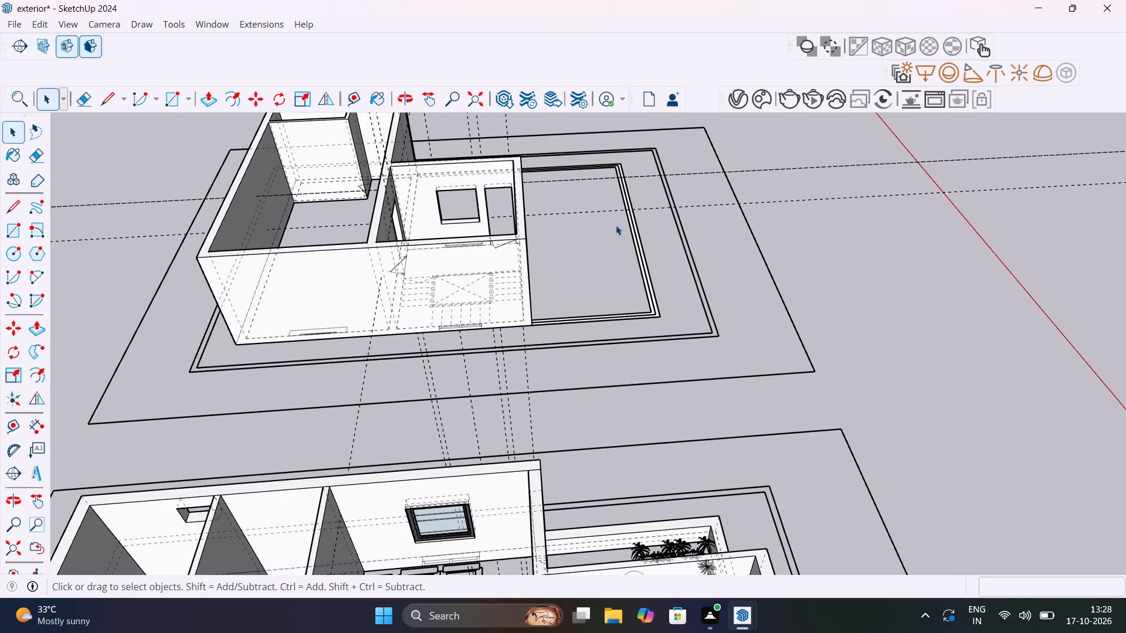
pyautogui.scroll(11, 437, 328)
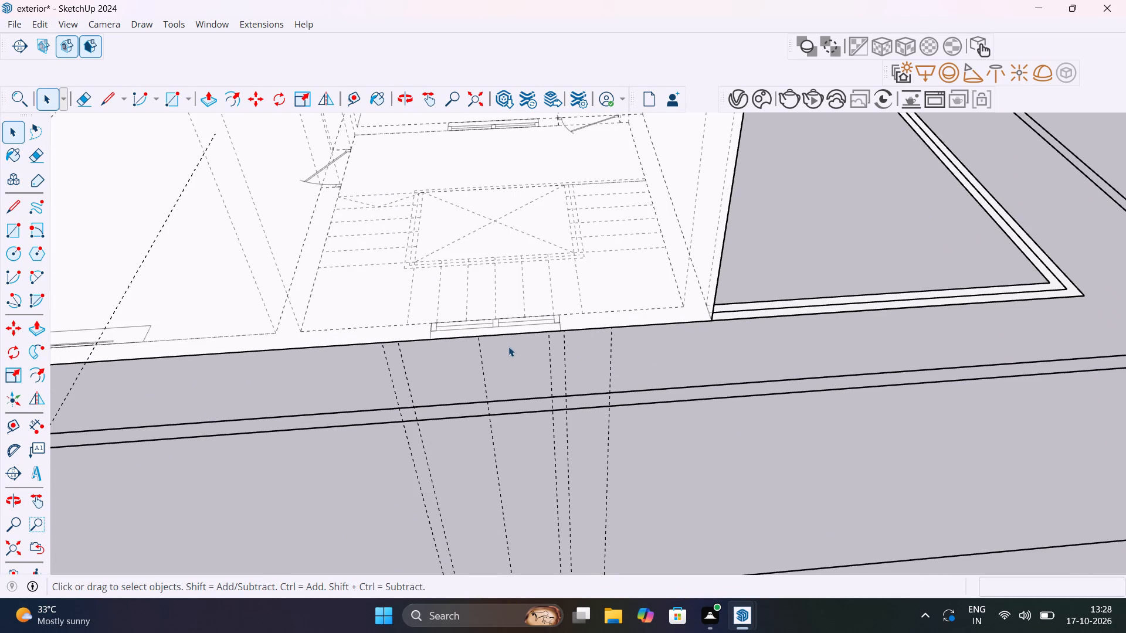
pyautogui.press('t')
pyautogui.click(719, 254)
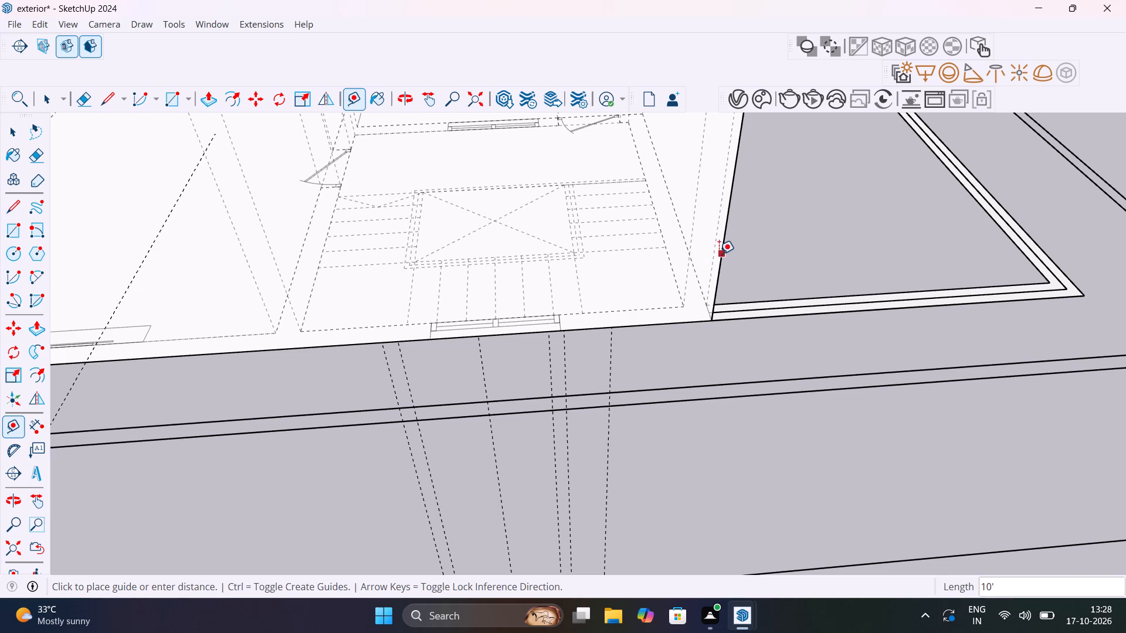
pyautogui.scroll(7, 561, 328)
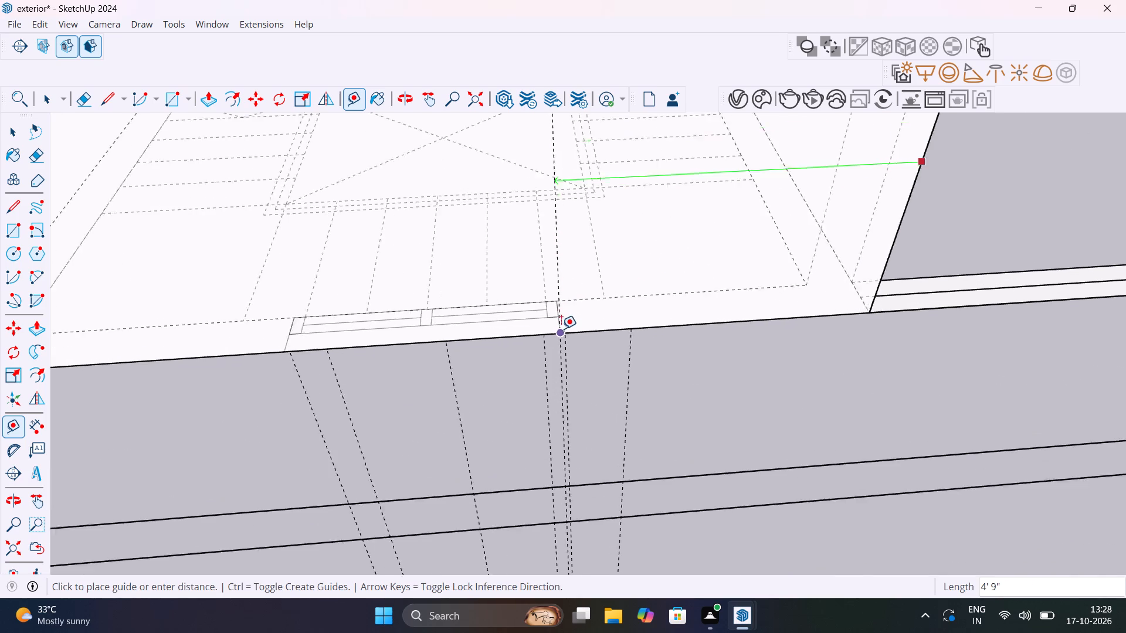
pyautogui.scroll(8, 561, 329)
pyautogui.click(555, 341)
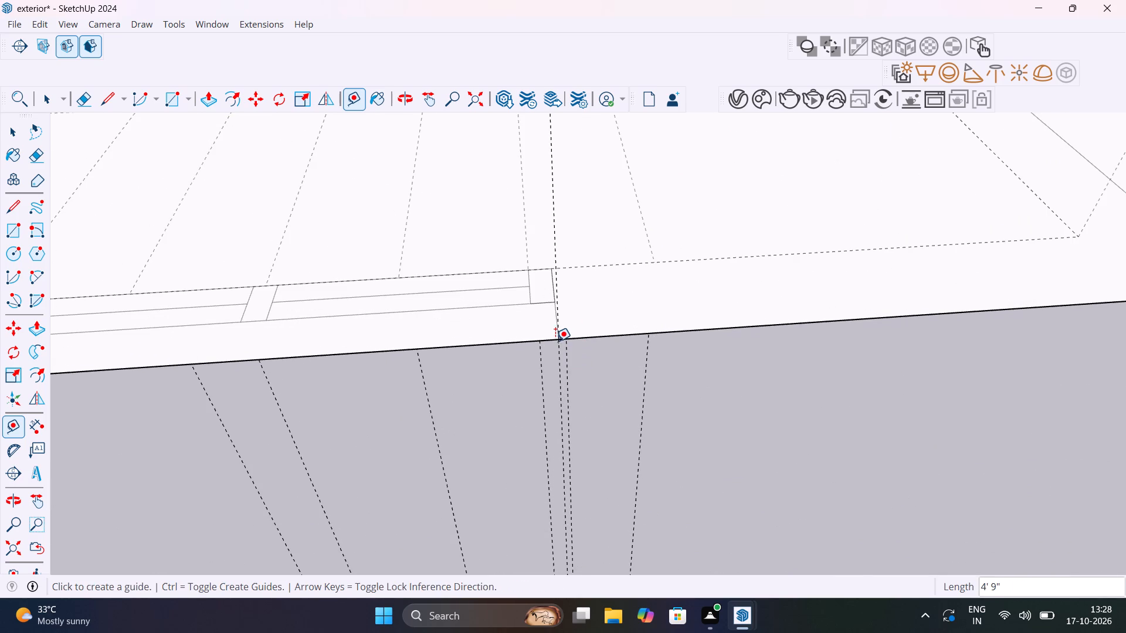
pyautogui.scroll(-19, 556, 322)
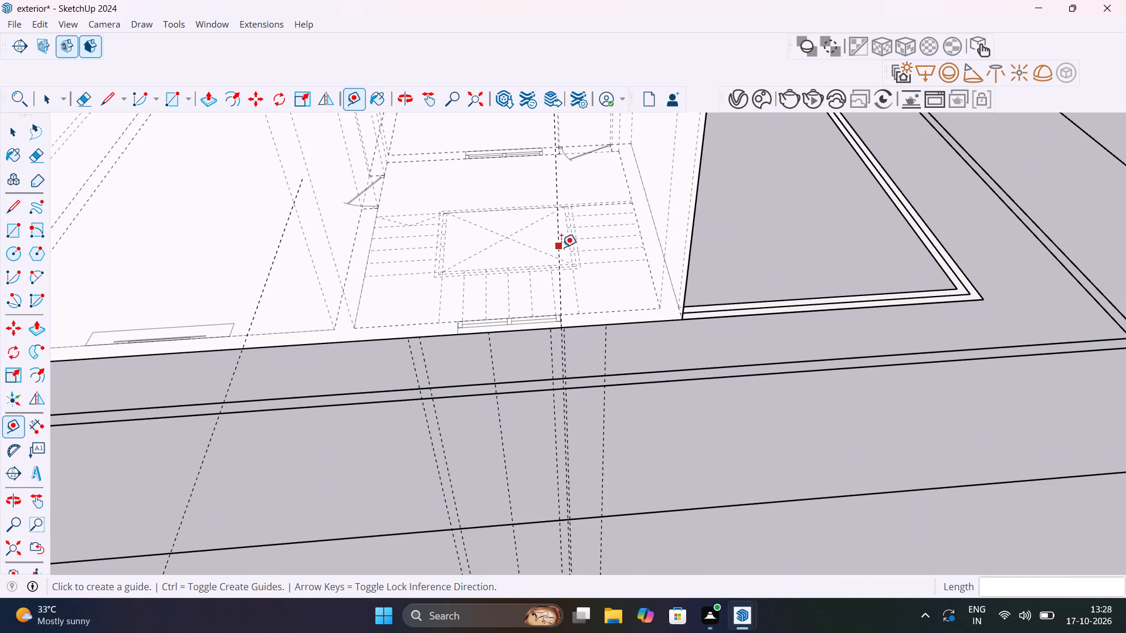
pyautogui.click(559, 247)
pyautogui.scroll(9, 457, 330)
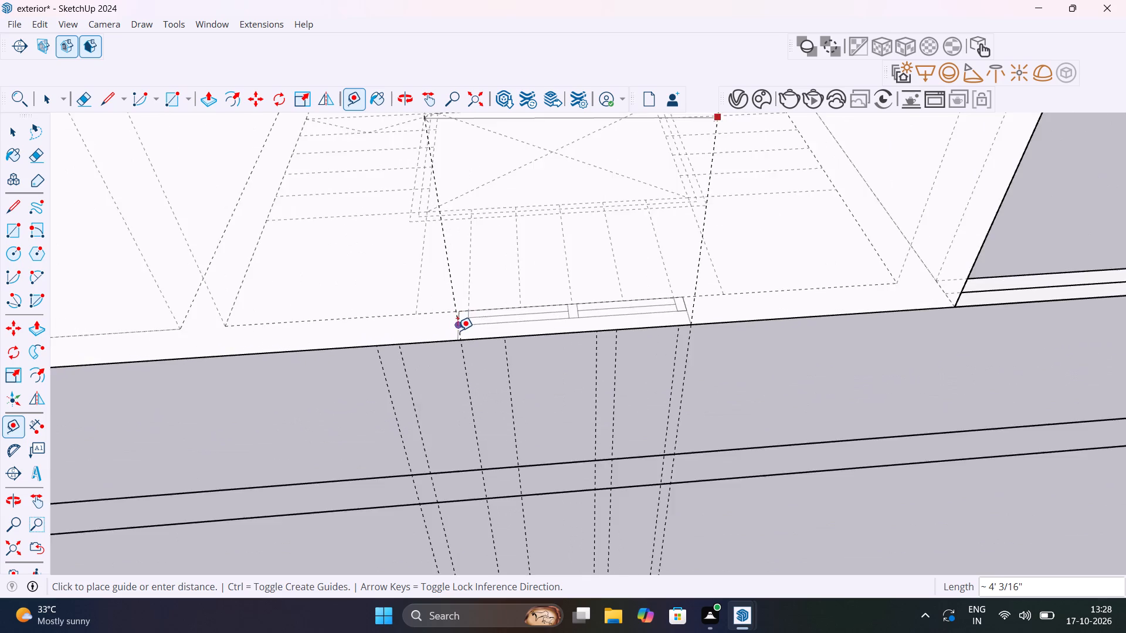
pyautogui.scroll(3, 457, 331)
pyautogui.click(457, 341)
# Add horizontal guides for the window sill 3' above the outer wall's base edge and for the head 4' above the sill.
pyautogui.scroll(-4, 521, 365)
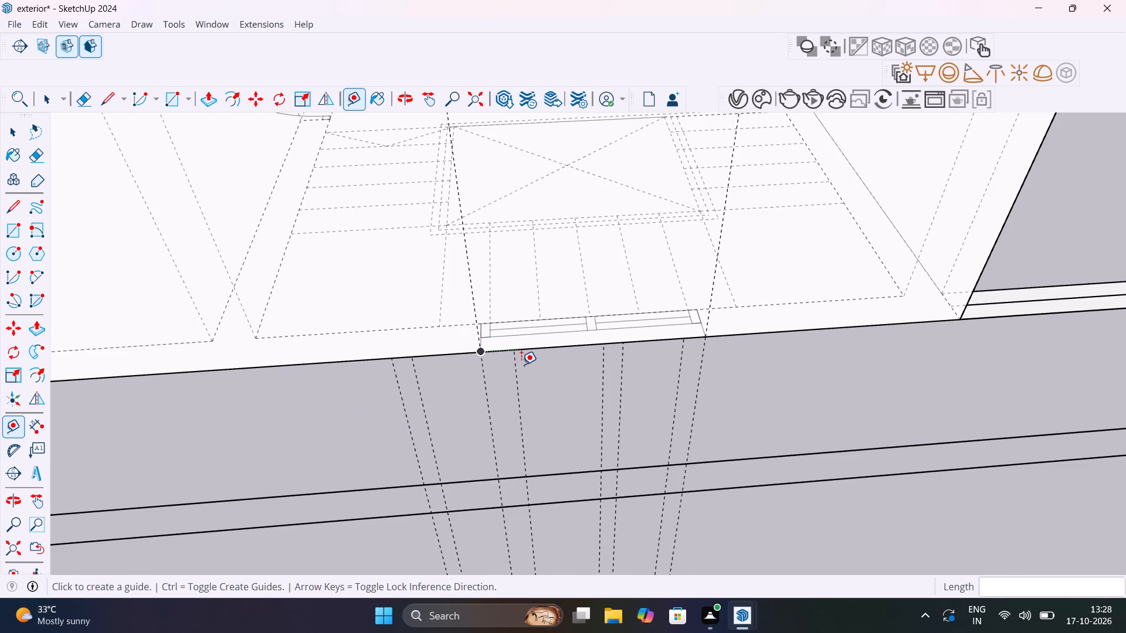
pyautogui.click(573, 344)
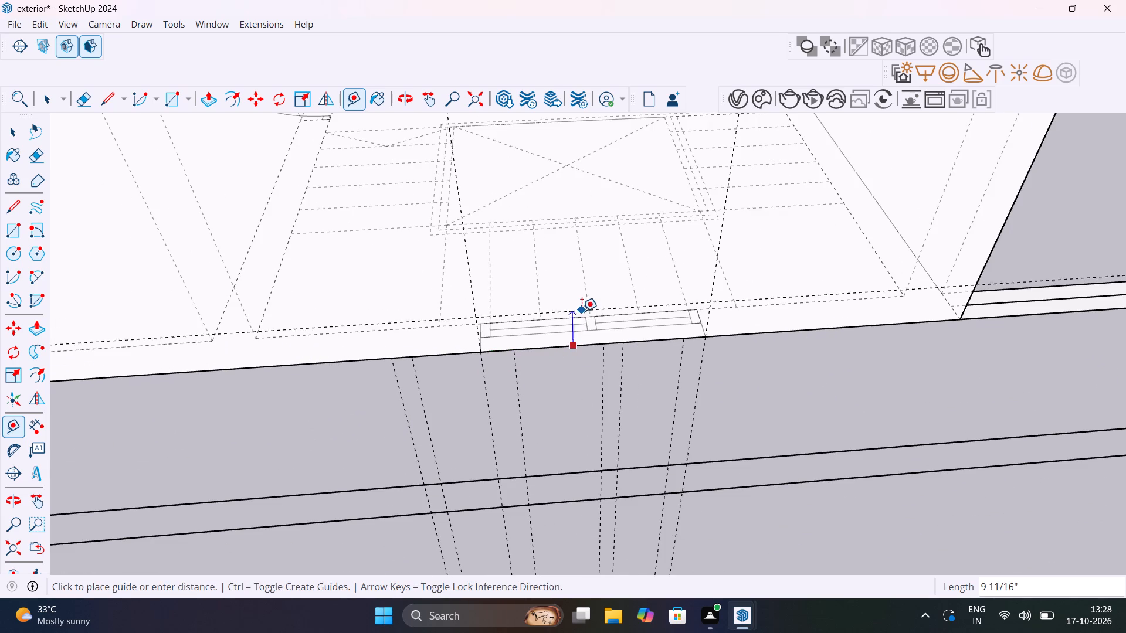
pyautogui.scroll(-7, 582, 311)
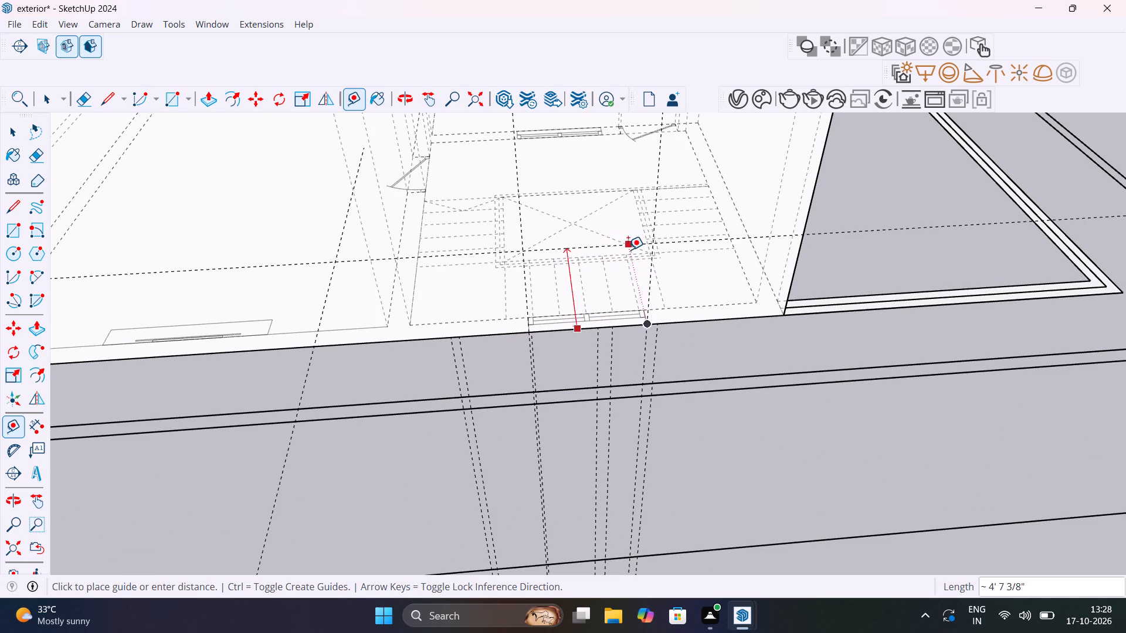
pyautogui.press('Up')
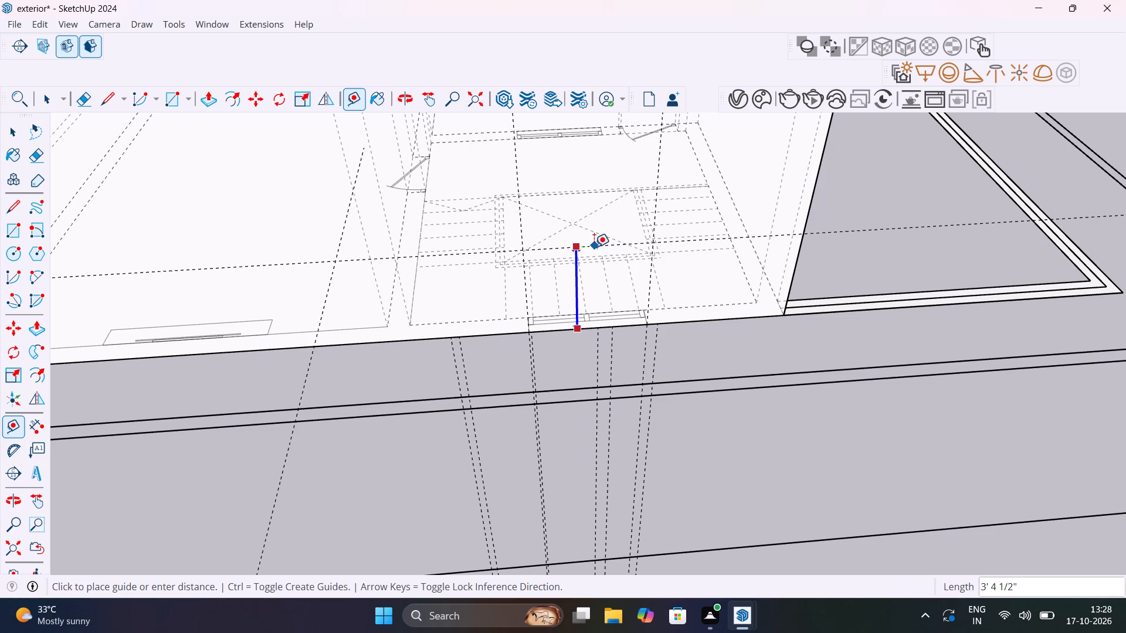
pyautogui.write("3'")
pyautogui.press('Return')
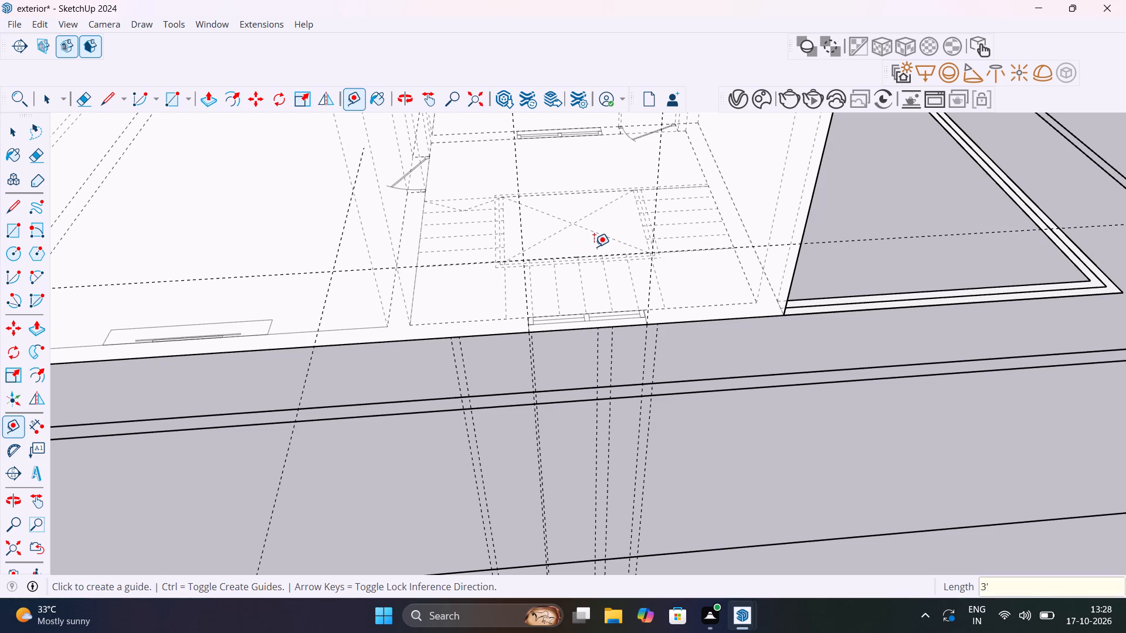
pyautogui.click(589, 256)
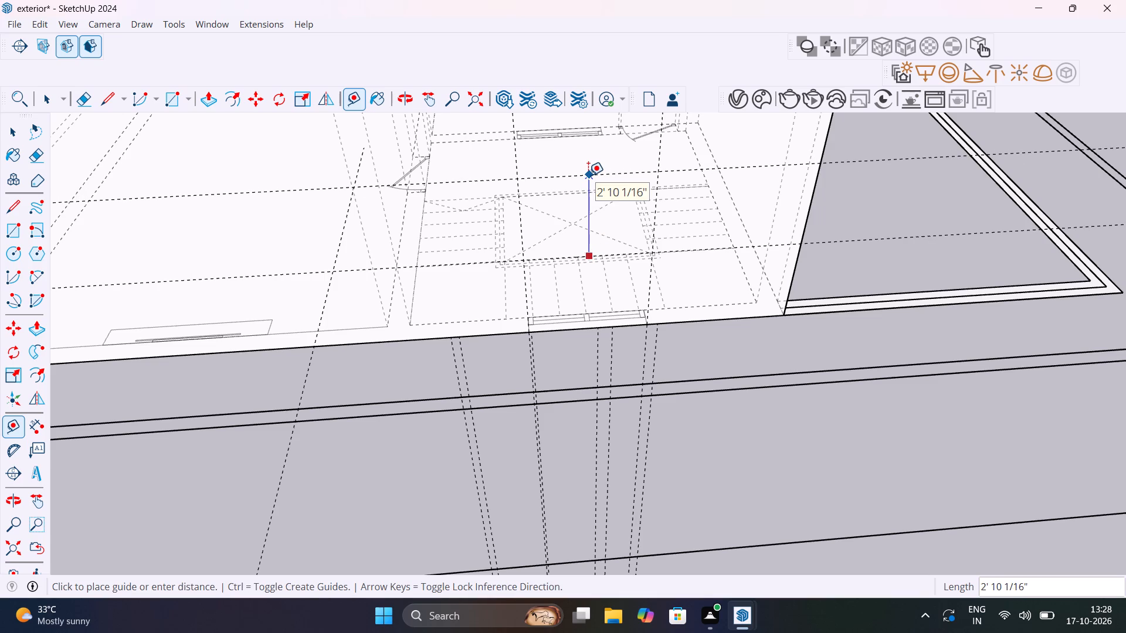
pyautogui.write("4'")
pyautogui.press('Return')
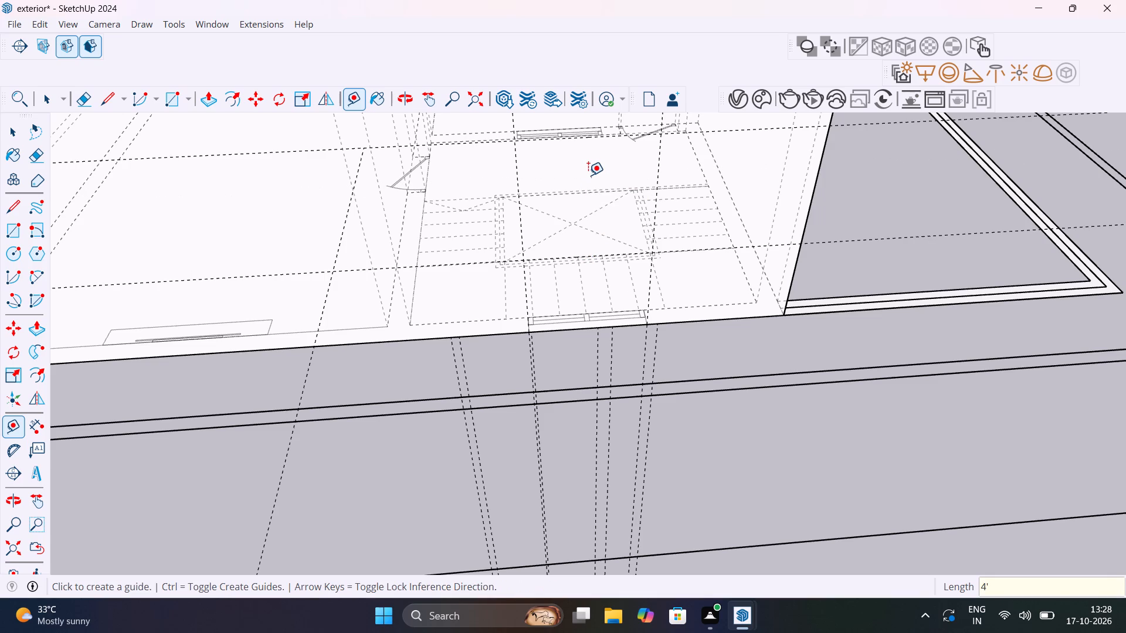
# Draw a 4' by 4' rectangle between the window guides and push it 9" through the outer wall to cut the staircase window.
pyautogui.scroll(-1, 575, 173)
pyautogui.keyDown('shift'); pyautogui.moveTo(581, 241); pyautogui.dragTo(581, 282, button='middle'); pyautogui.keyUp('shift')
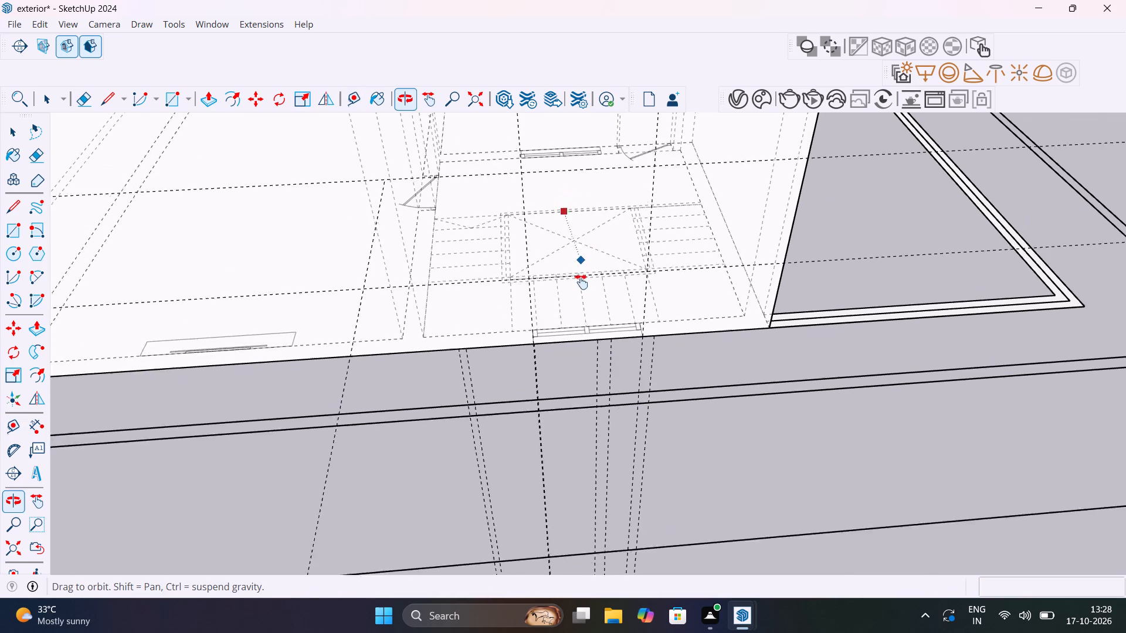
pyautogui.keyDown('shift'); pyautogui.moveTo(581, 282); pyautogui.dragTo(581, 333, button='middle'); pyautogui.keyUp('shift')
pyautogui.press('r')
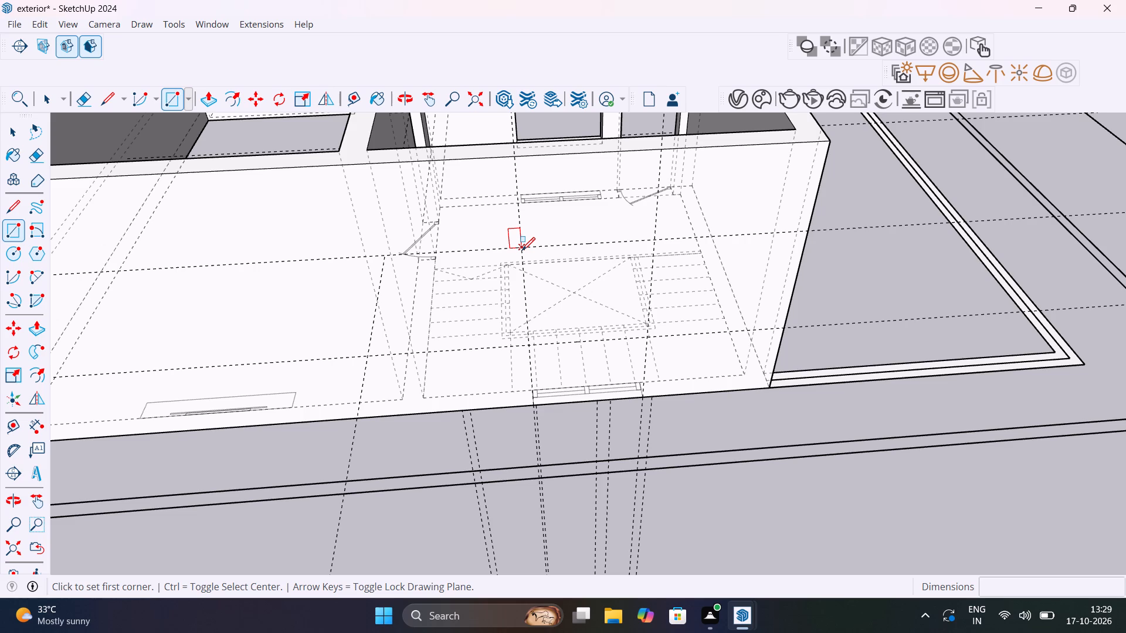
pyautogui.moveTo(522, 250); pyautogui.dragTo(640, 331)
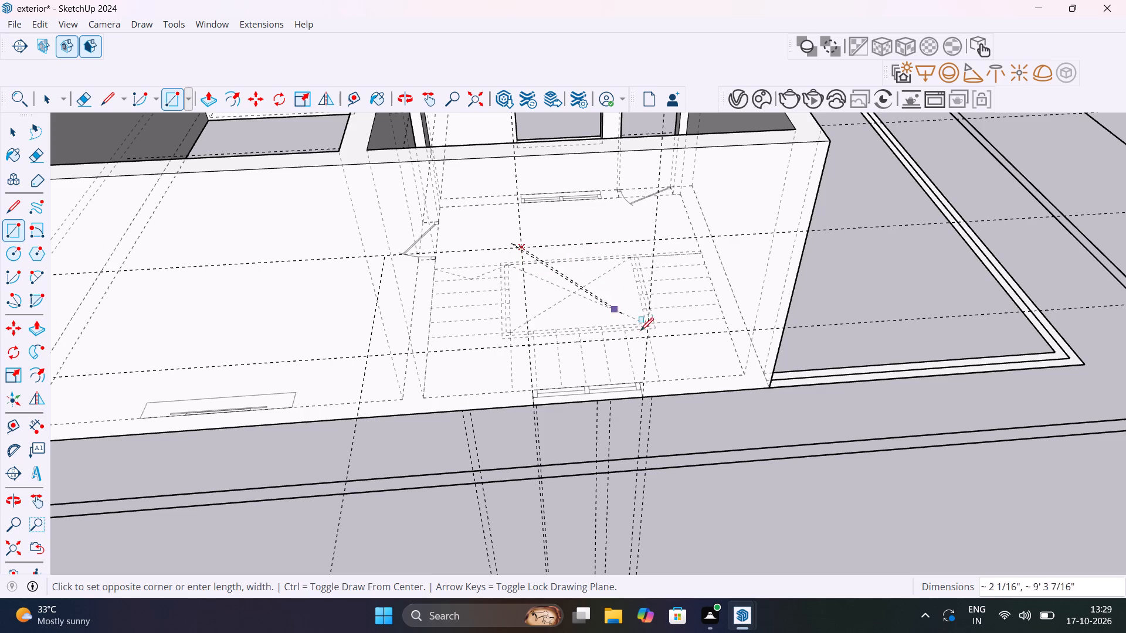
pyautogui.moveTo(640, 331); pyautogui.dragTo(647, 341)
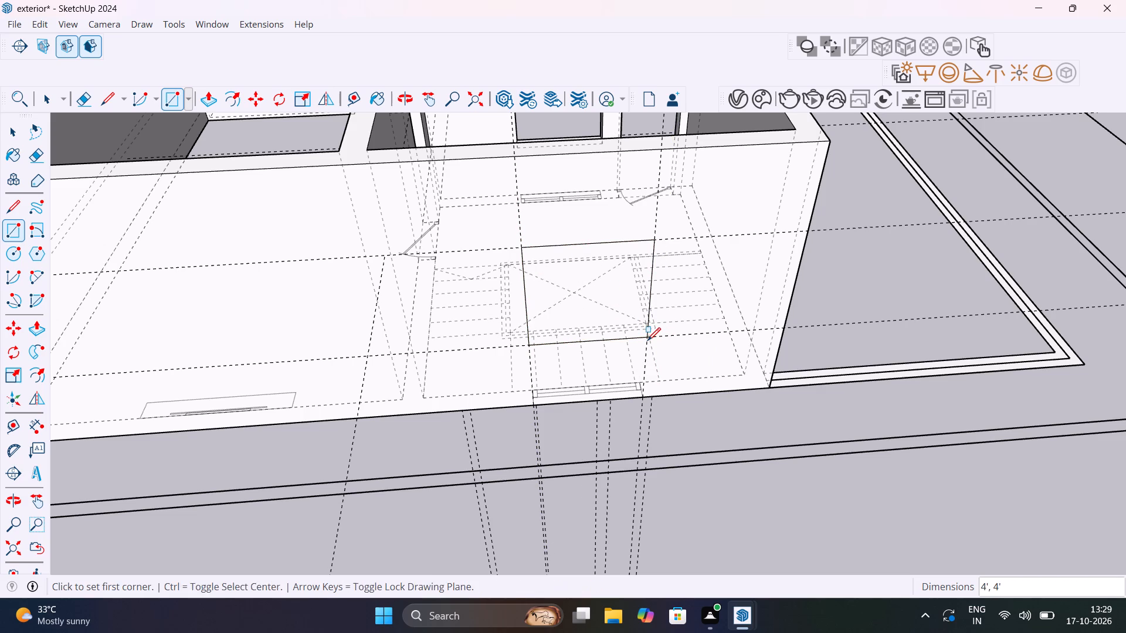
pyautogui.click(647, 341)
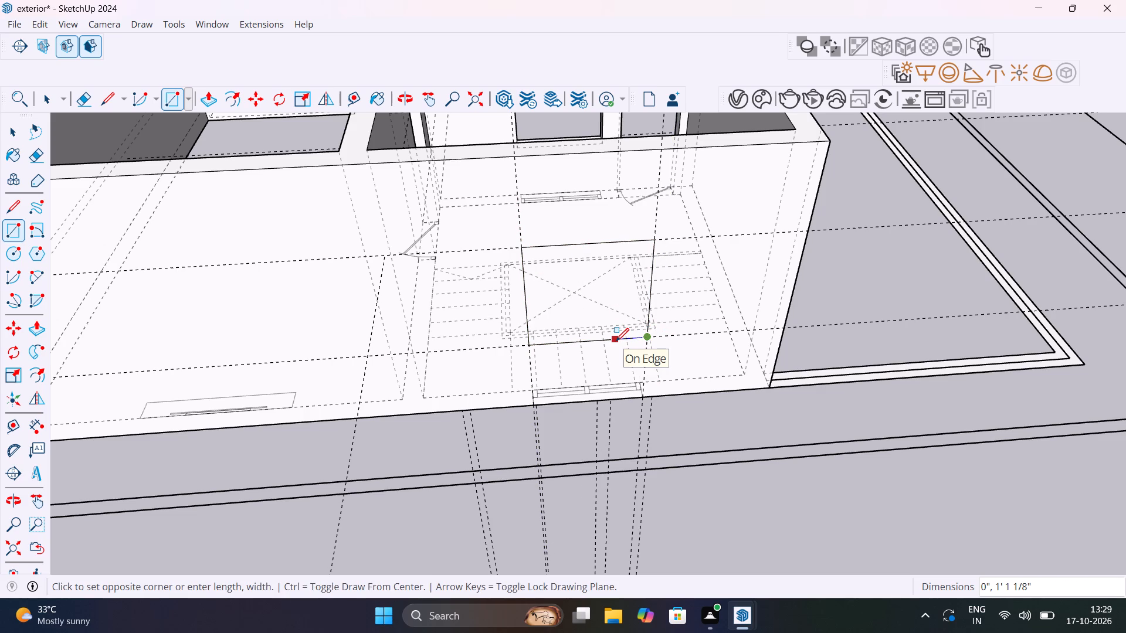
pyautogui.press('p')
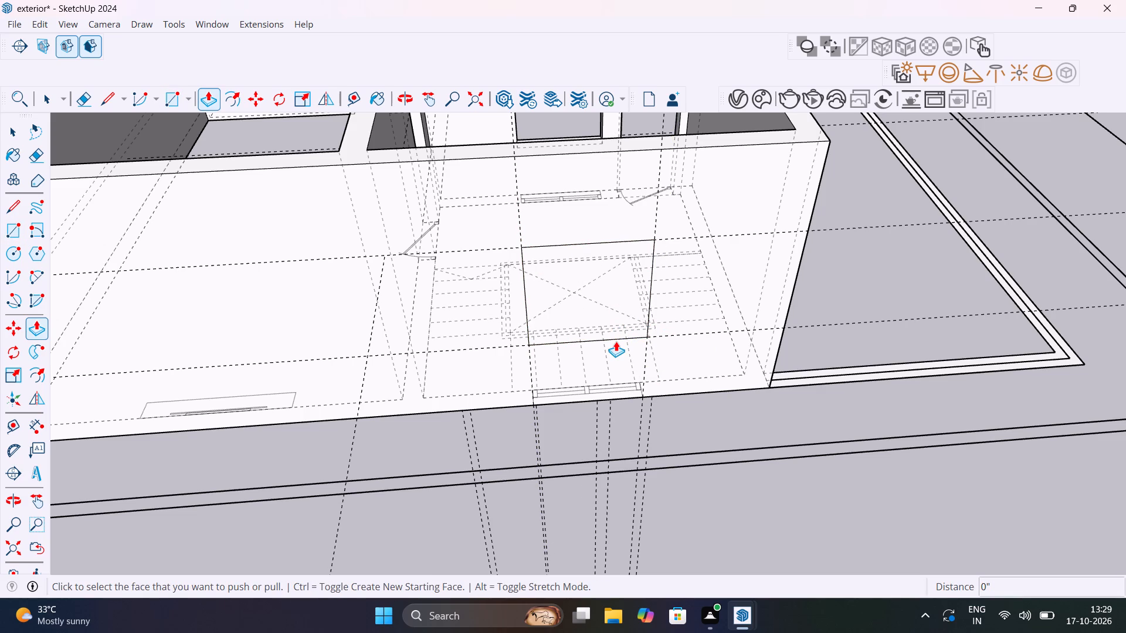
pyautogui.click(621, 302)
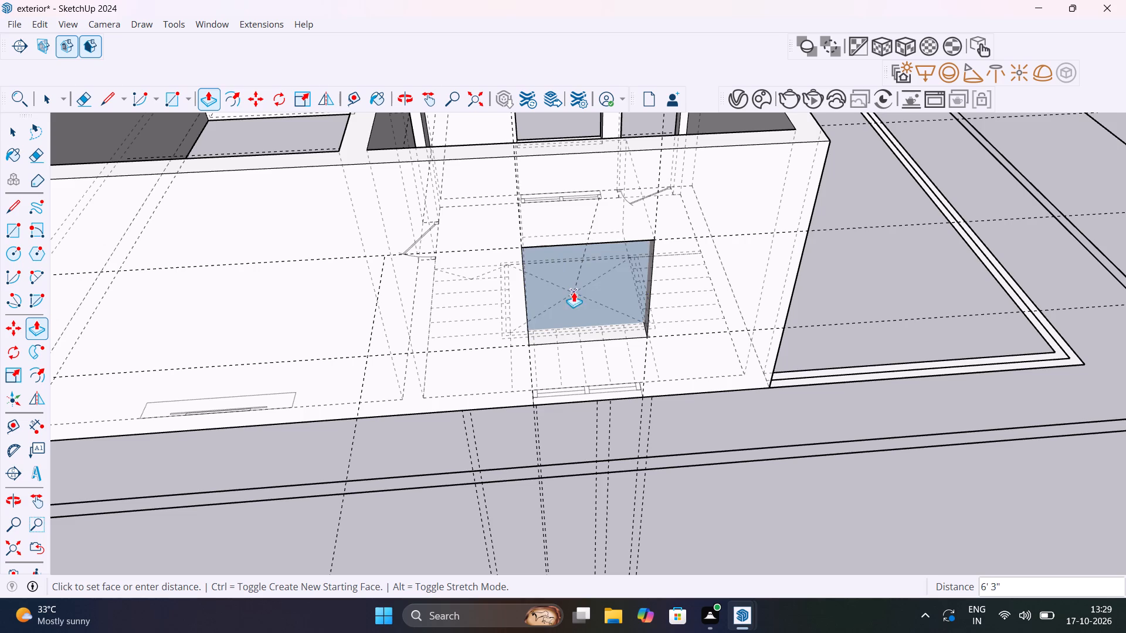
pyautogui.scroll(4, 616, 307)
pyautogui.moveTo(623, 308); pyautogui.dragTo(706, 233, button='middle')
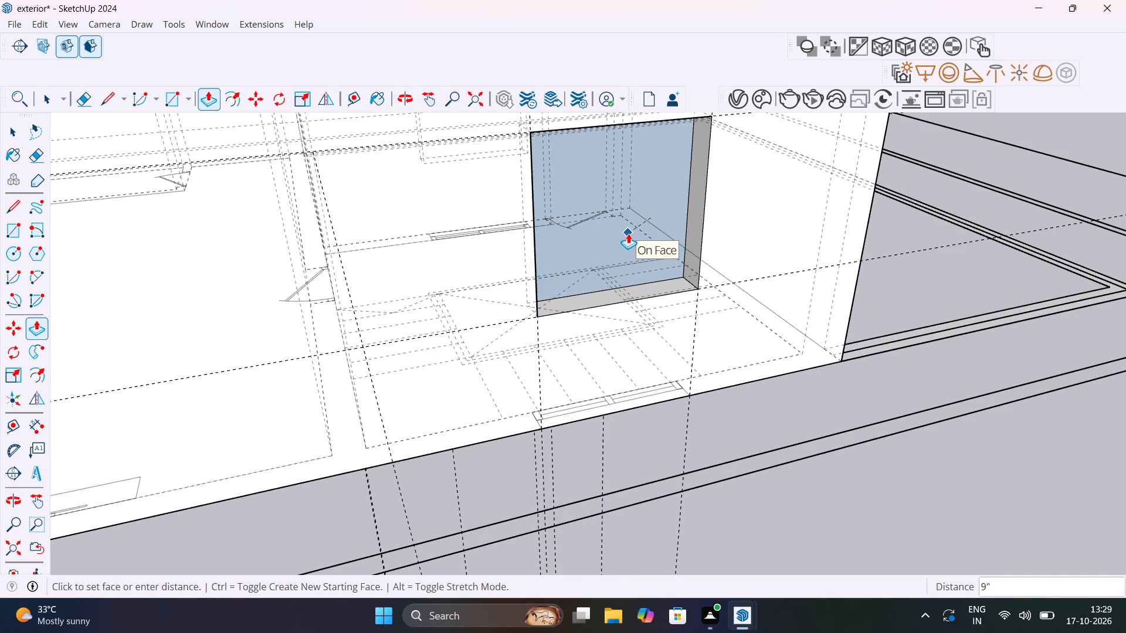
pyautogui.click(628, 233)
pyautogui.scroll(-4, 663, 259)
pyautogui.moveTo(686, 292); pyautogui.dragTo(593, 358, button='middle')
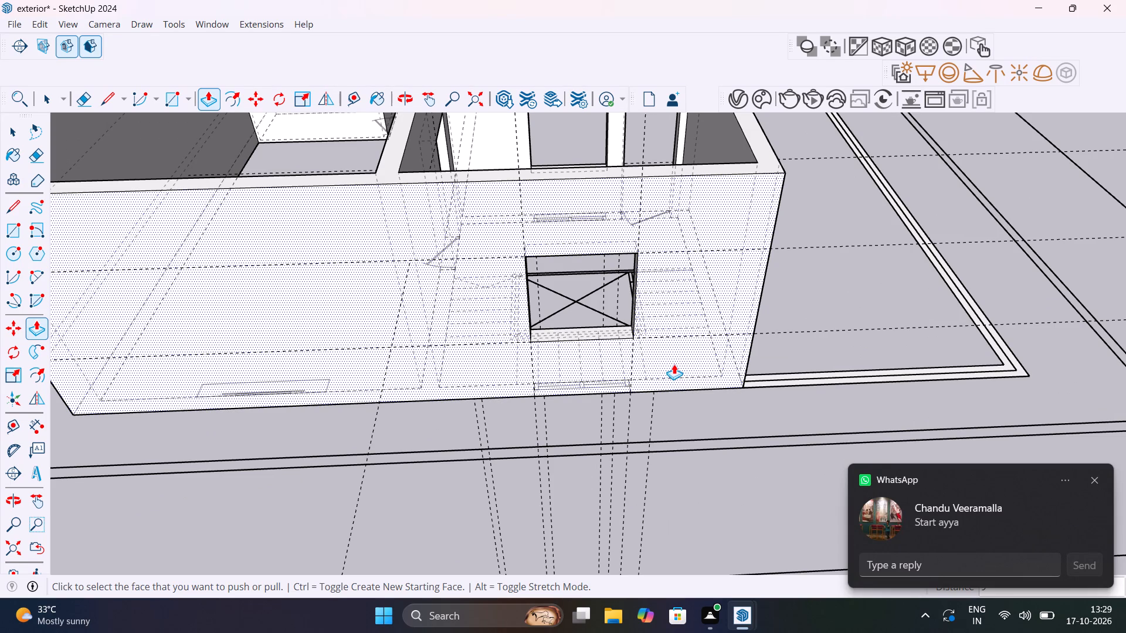
pyautogui.press('space')
# Delete all guides from the model.
pyautogui.scroll(-6, 674, 364)
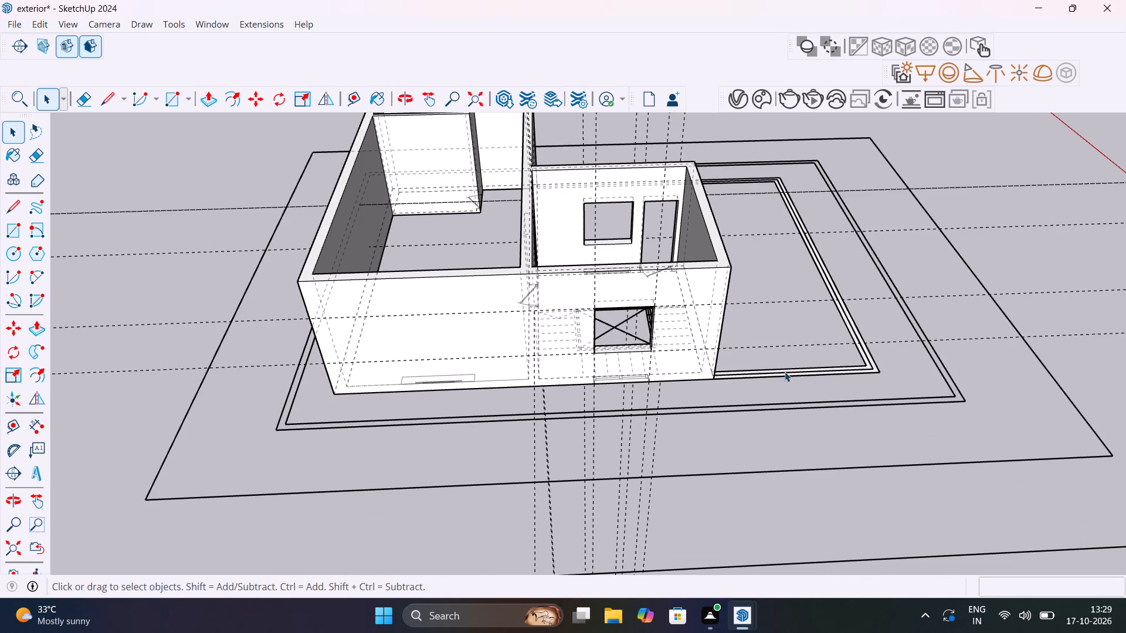
pyautogui.scroll(-7, 894, 244)
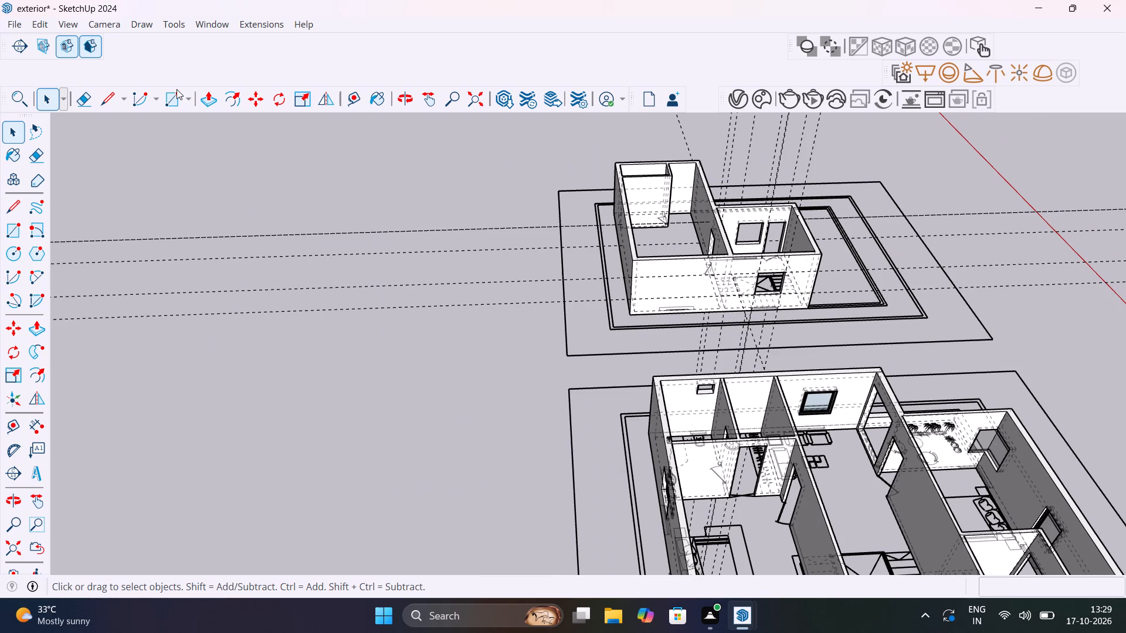
pyautogui.click(32, 23)
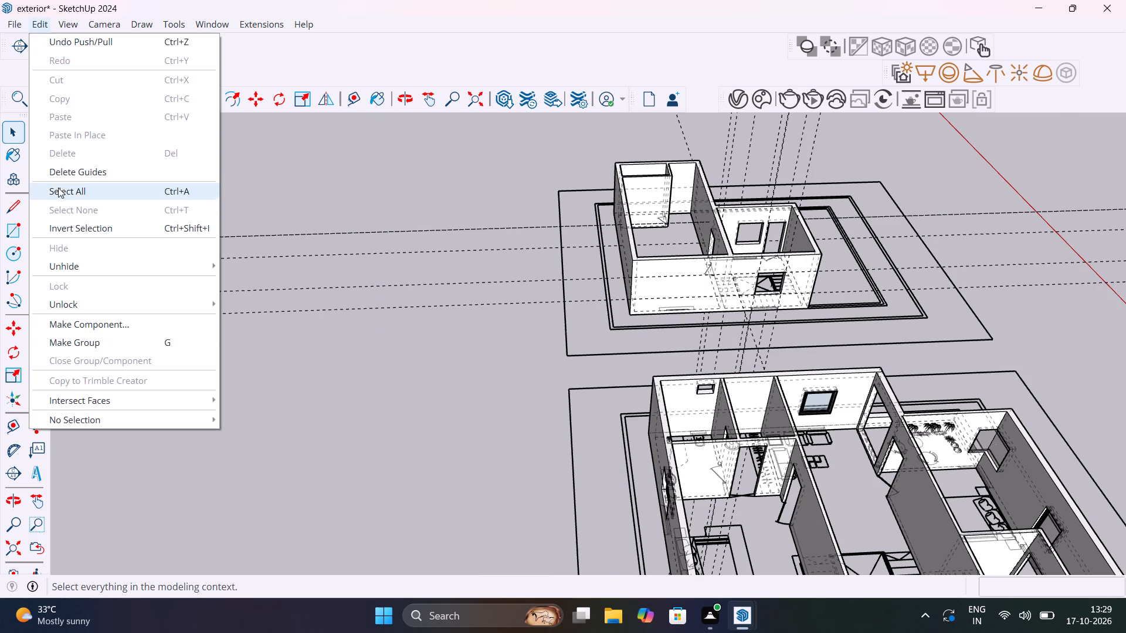
pyautogui.click(94, 176)
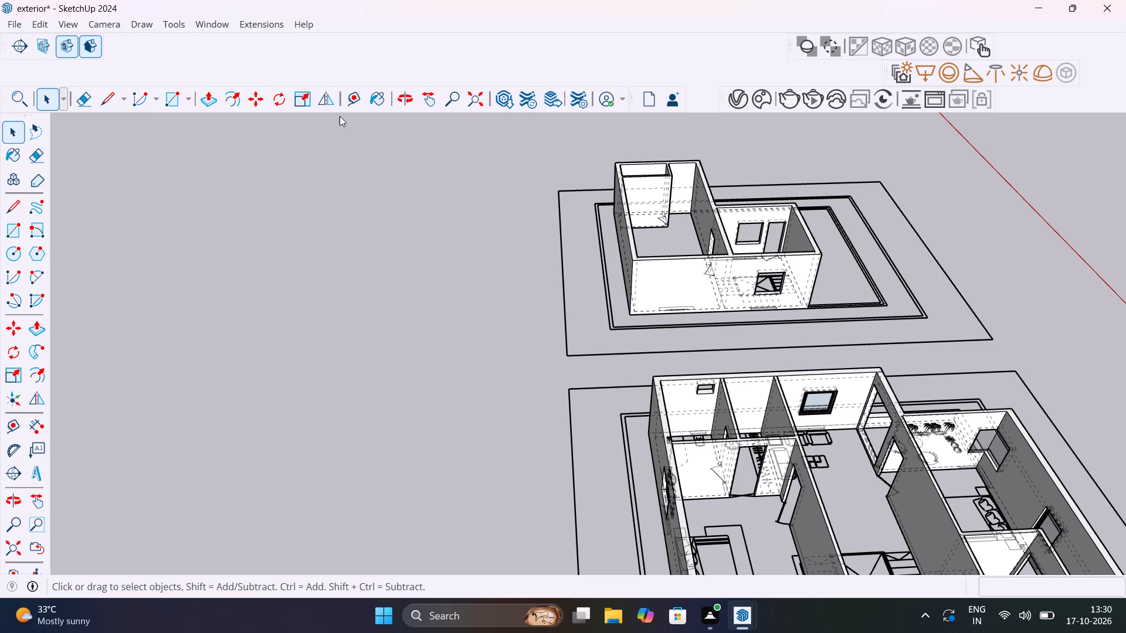
# Turn off the dashed back-edge display.
pyautogui.press('k')
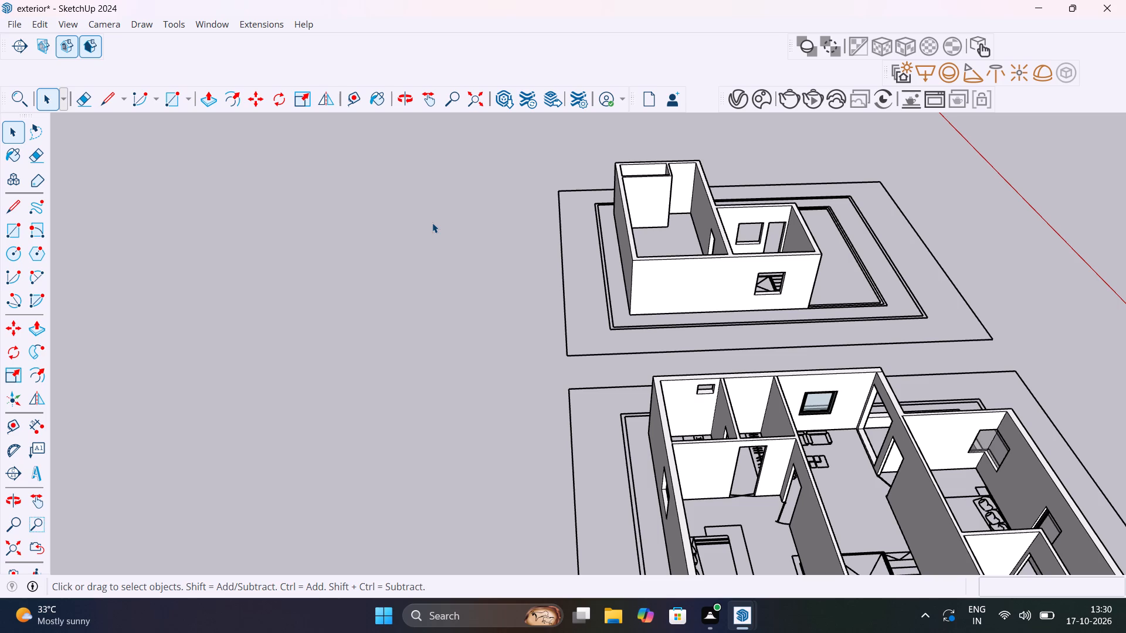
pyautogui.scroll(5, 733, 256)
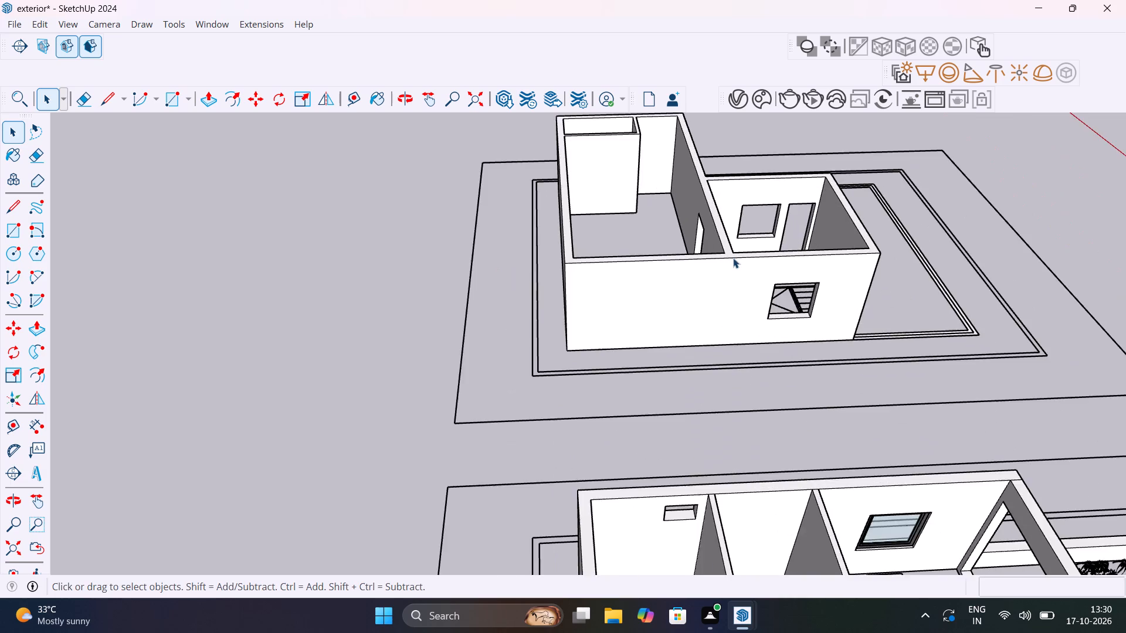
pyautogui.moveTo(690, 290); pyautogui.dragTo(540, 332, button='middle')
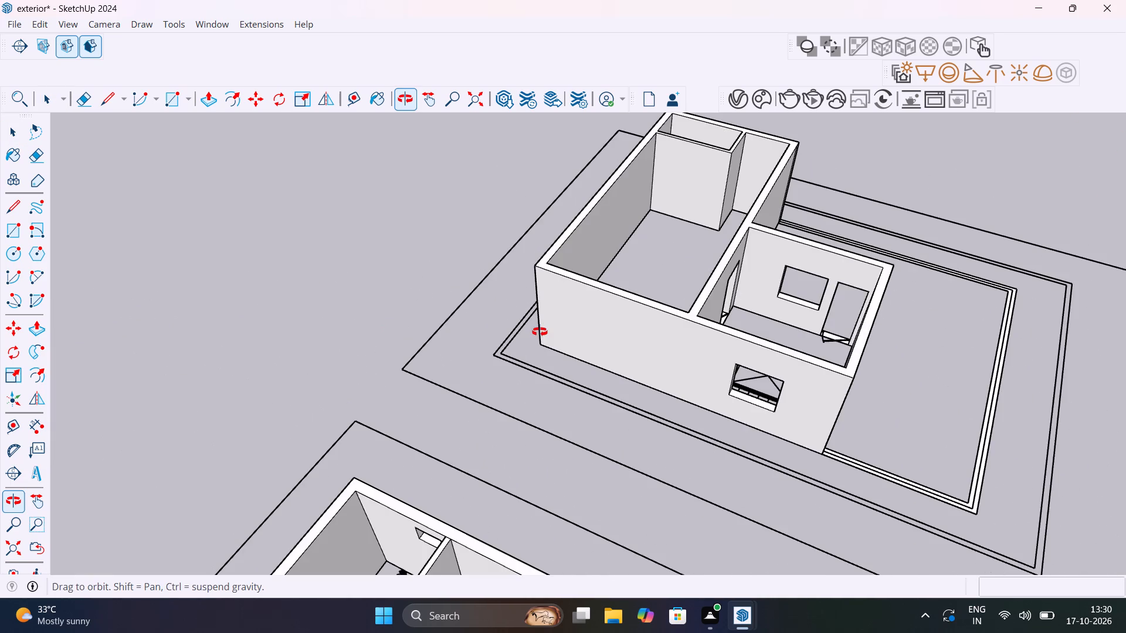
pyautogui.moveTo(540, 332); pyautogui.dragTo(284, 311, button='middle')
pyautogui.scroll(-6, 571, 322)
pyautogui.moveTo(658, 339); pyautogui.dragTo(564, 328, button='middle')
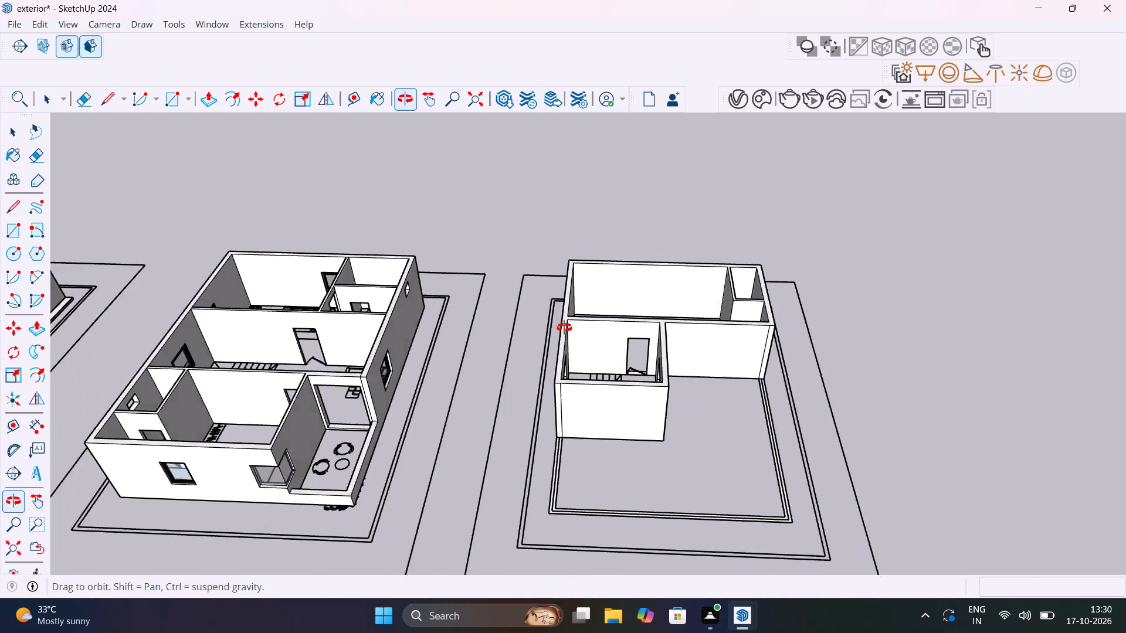
# Copy the framed window from the neighbouring floor model's side wall into the staircase's outer-wall opening, seating its corner at the reveal's midpoint.
pyautogui.moveTo(564, 328); pyautogui.dragTo(348, 302, button='middle')
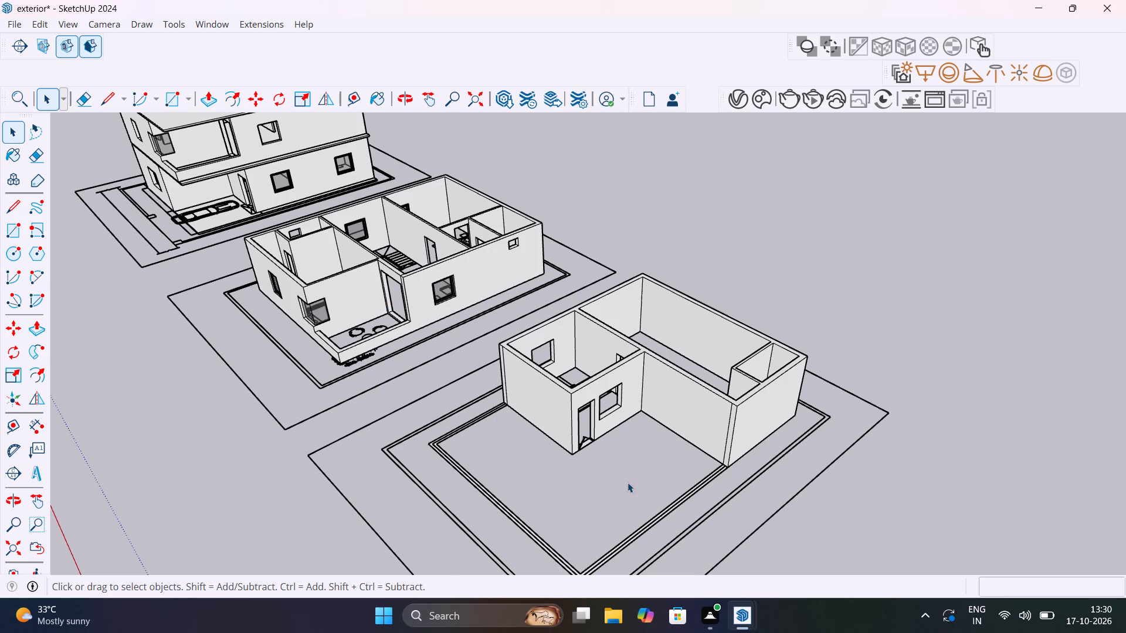
pyautogui.scroll(4, 622, 433)
pyautogui.moveTo(620, 431); pyautogui.dragTo(447, 420, button='middle')
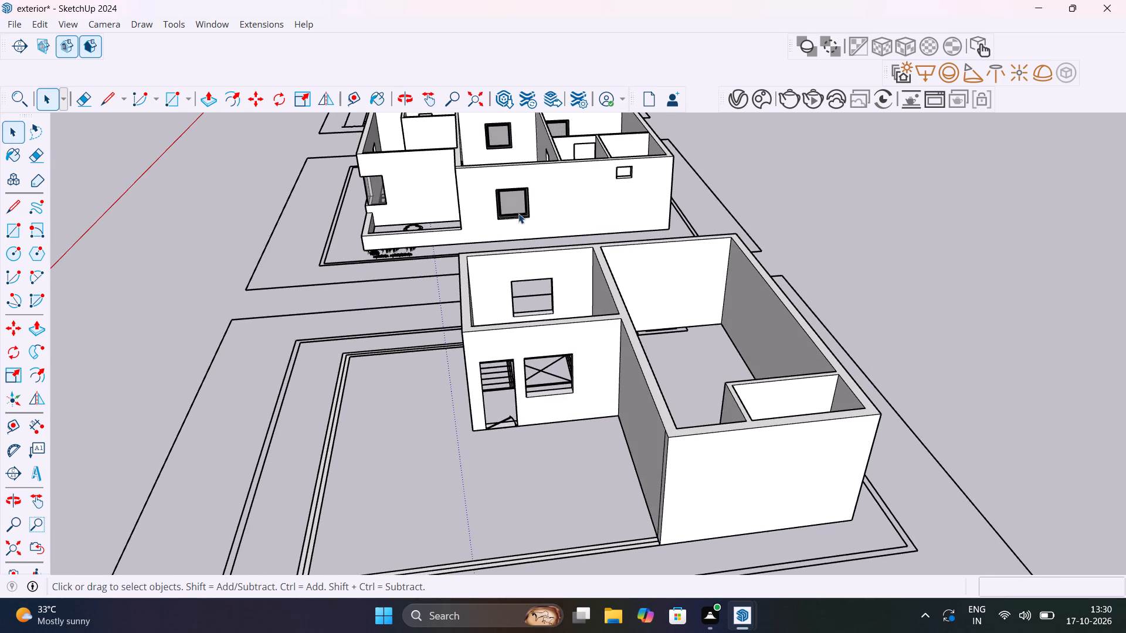
pyautogui.scroll(11, 518, 212)
pyautogui.click(545, 205)
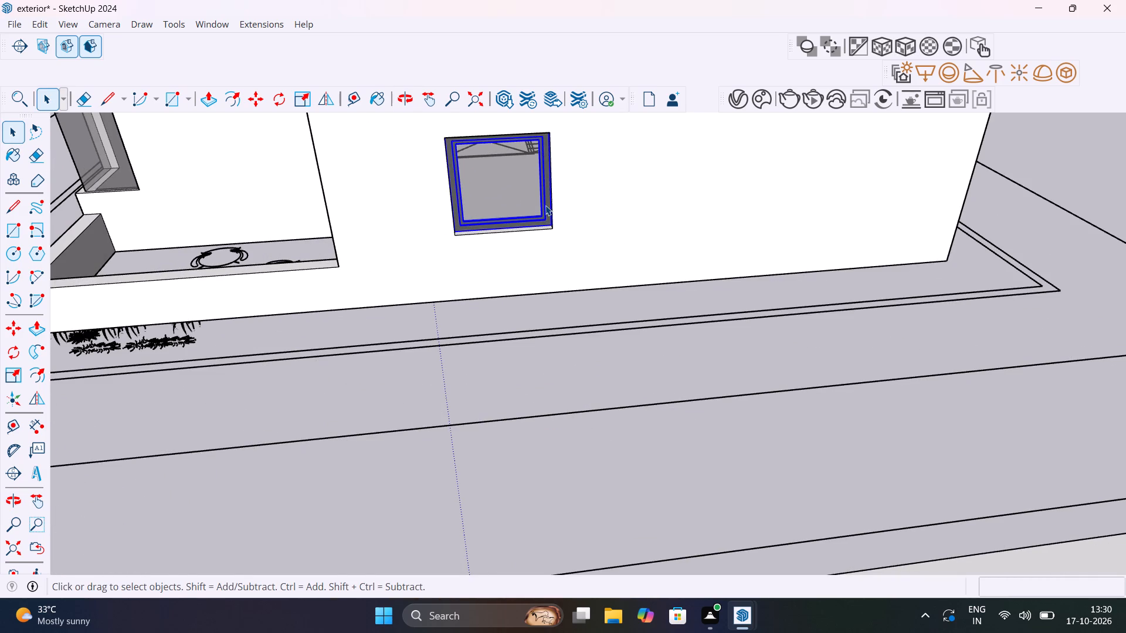
pyautogui.press('m')
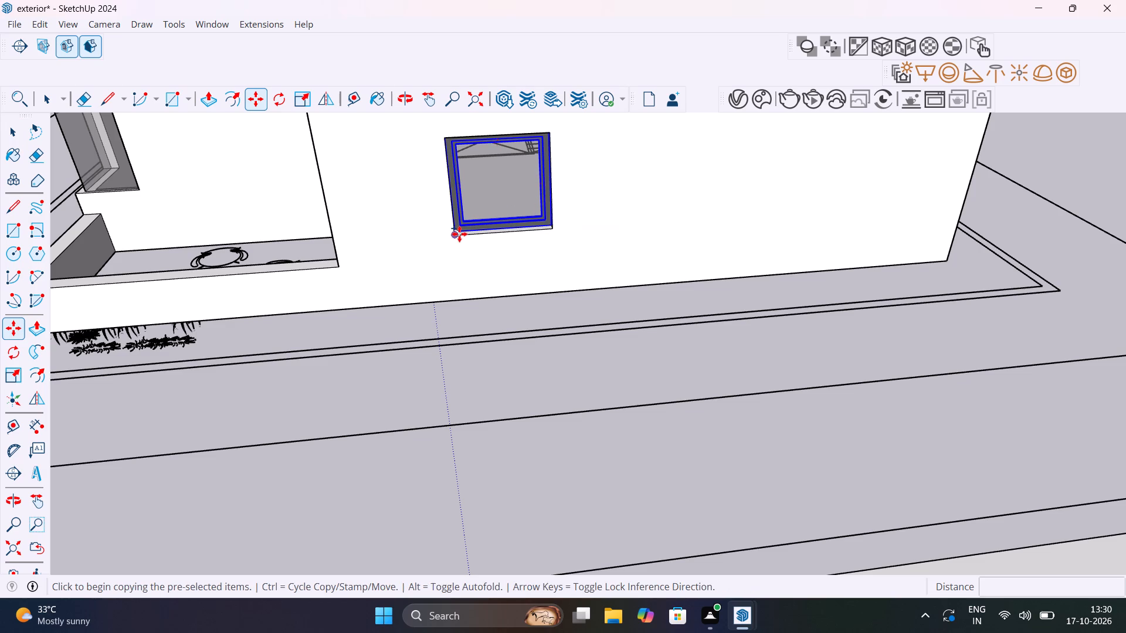
pyautogui.scroll(10, 457, 233)
pyautogui.moveTo(460, 233); pyautogui.dragTo(412, 253, button='middle')
pyautogui.scroll(10, 481, 220)
pyautogui.click(425, 222)
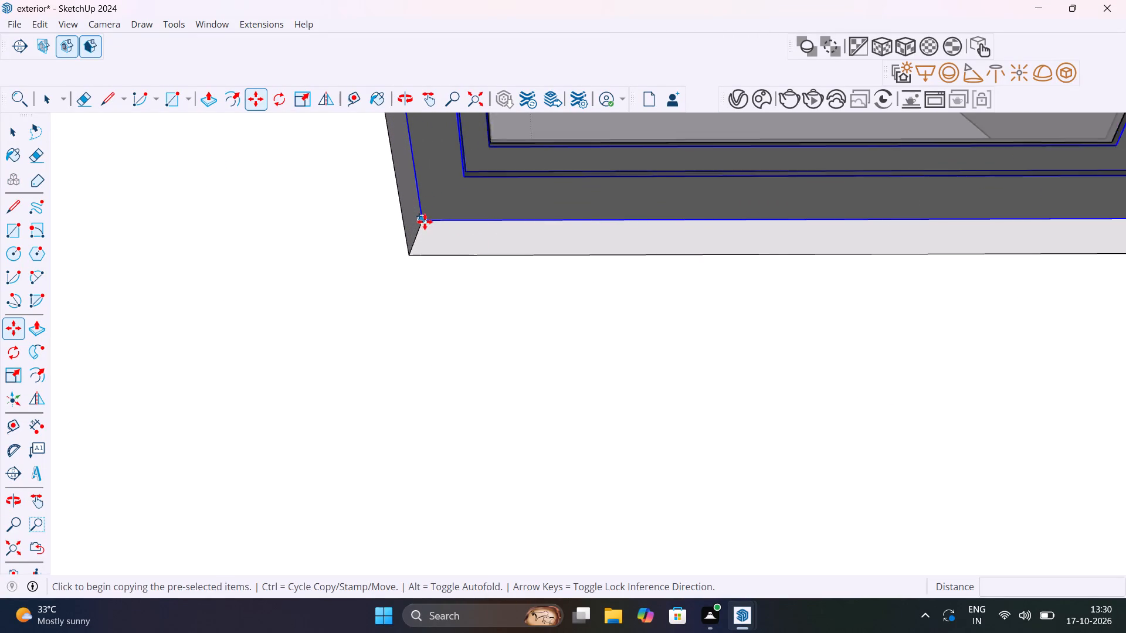
pyautogui.scroll(-20, 514, 234)
pyautogui.scroll(-10, 514, 234)
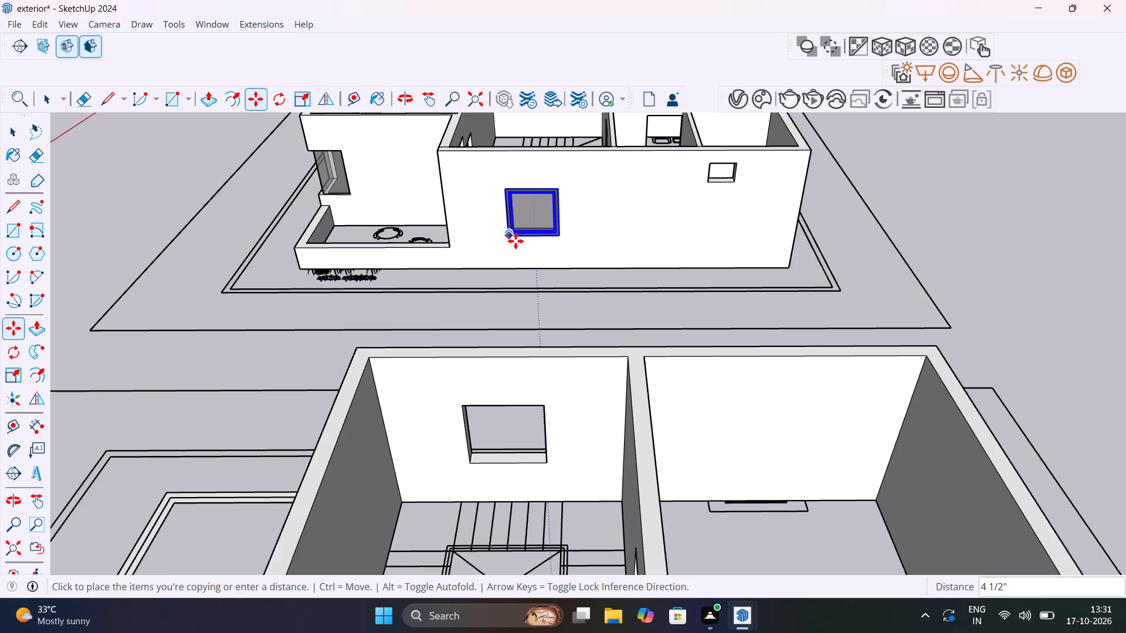
pyautogui.scroll(9, 515, 241)
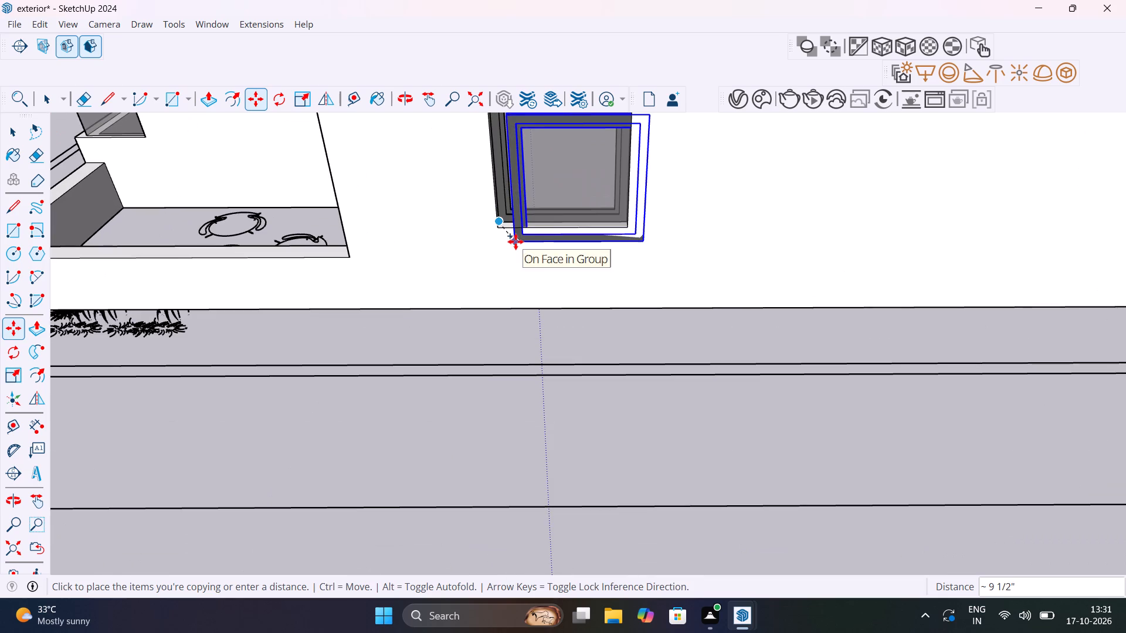
pyautogui.scroll(-13, 612, 241)
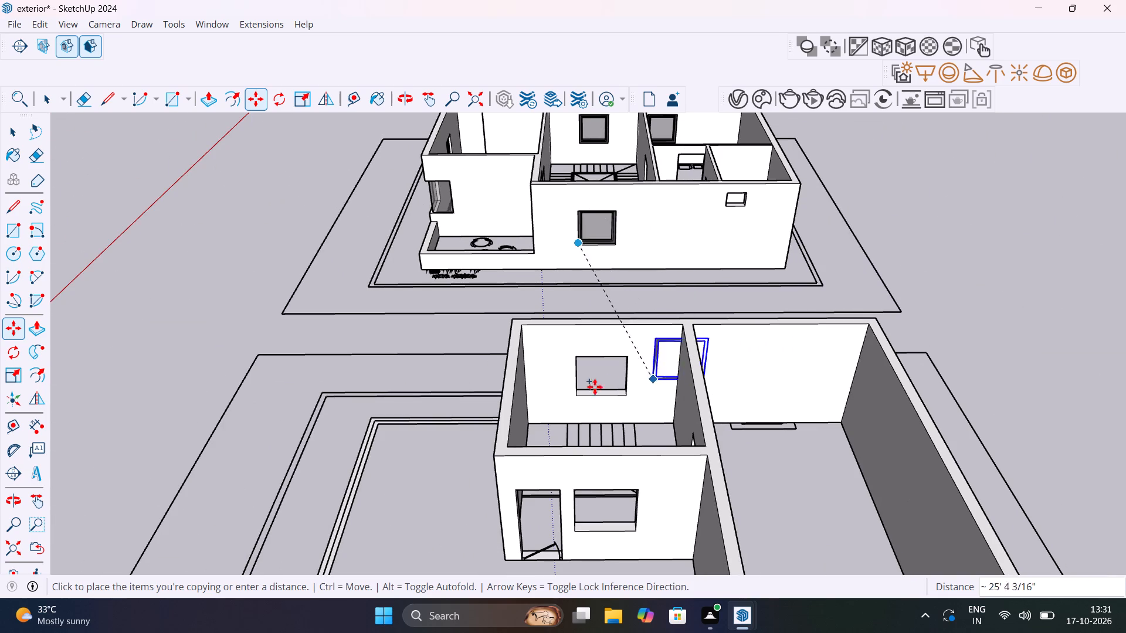
pyautogui.scroll(14, 572, 391)
pyautogui.moveTo(620, 401); pyautogui.dragTo(612, 399, button='middle')
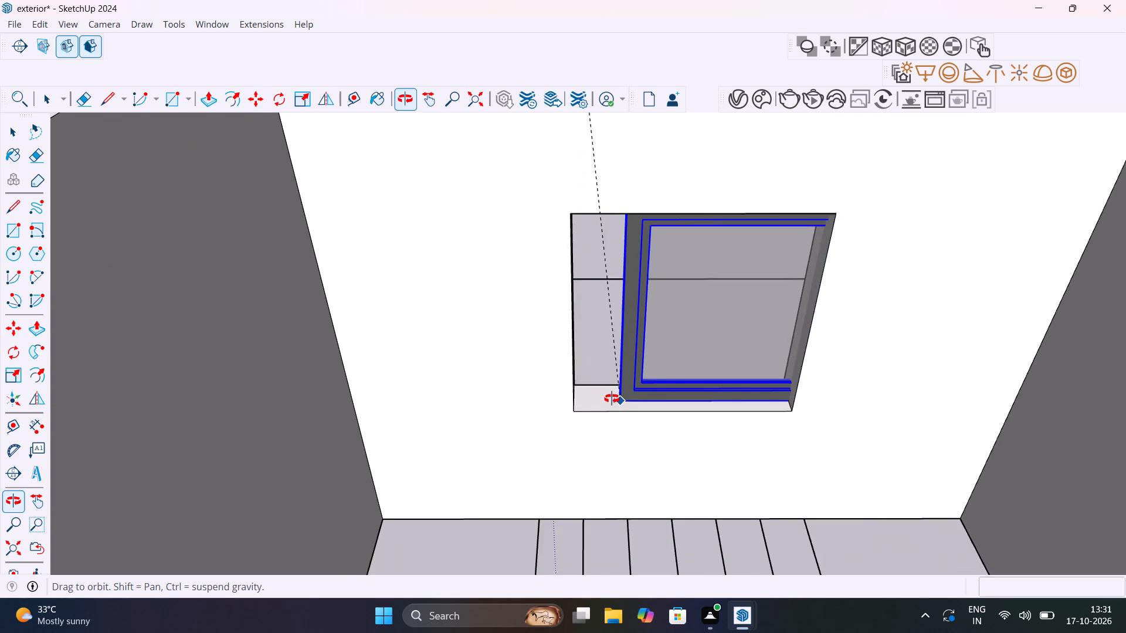
pyautogui.moveTo(612, 399); pyautogui.dragTo(542, 394, button='middle')
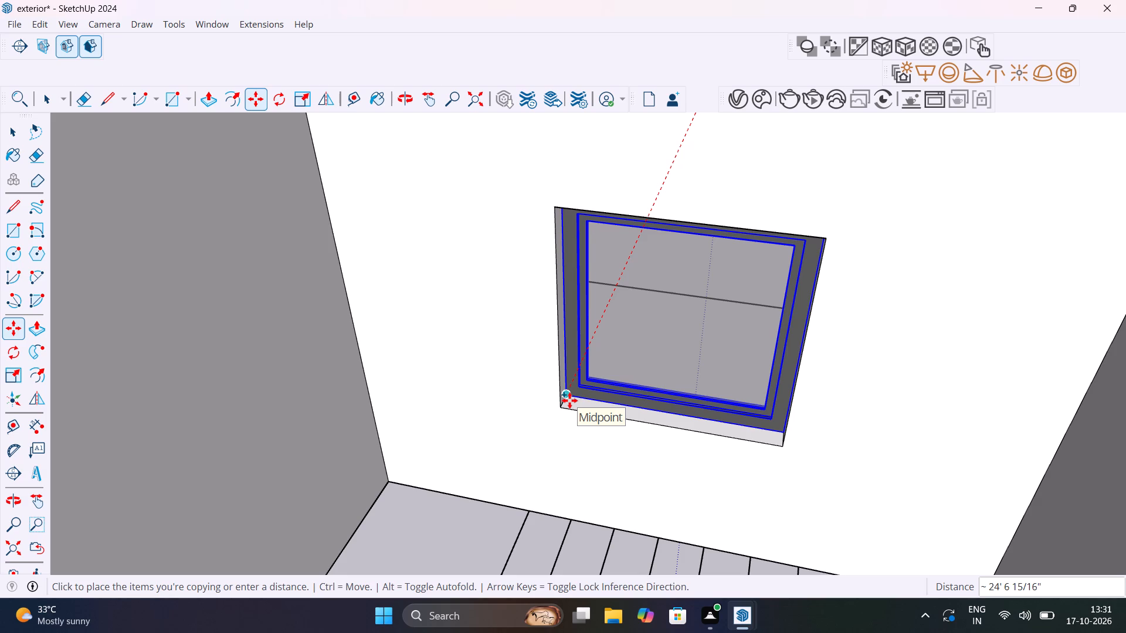
pyautogui.moveTo(569, 400); pyautogui.dragTo(451, 382, button='middle')
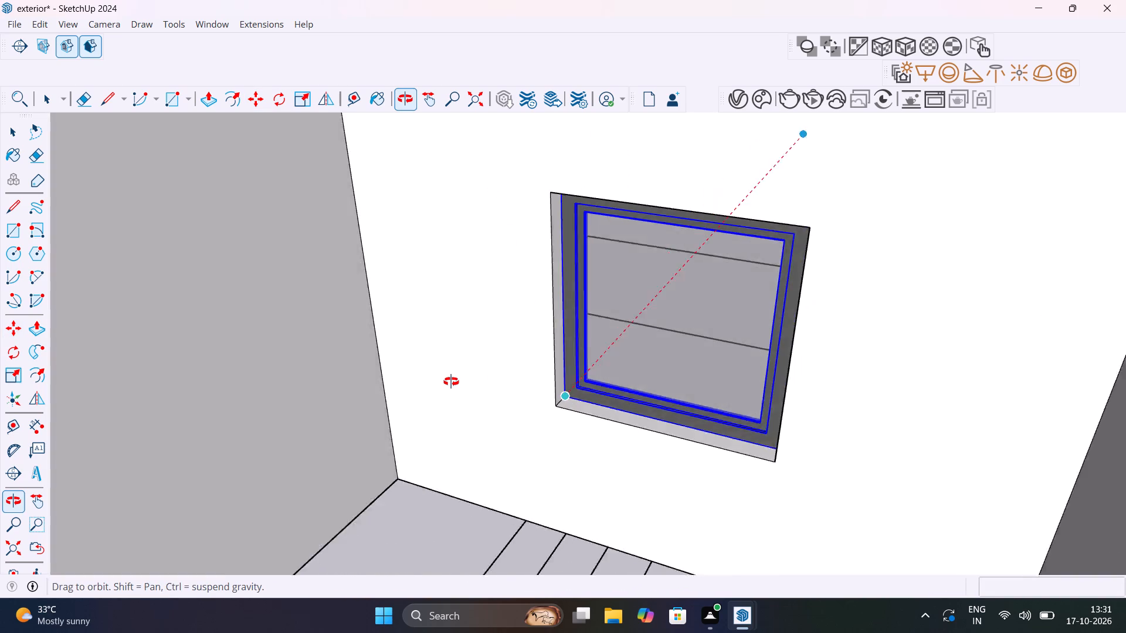
pyautogui.moveTo(451, 382); pyautogui.dragTo(595, 389, button='middle')
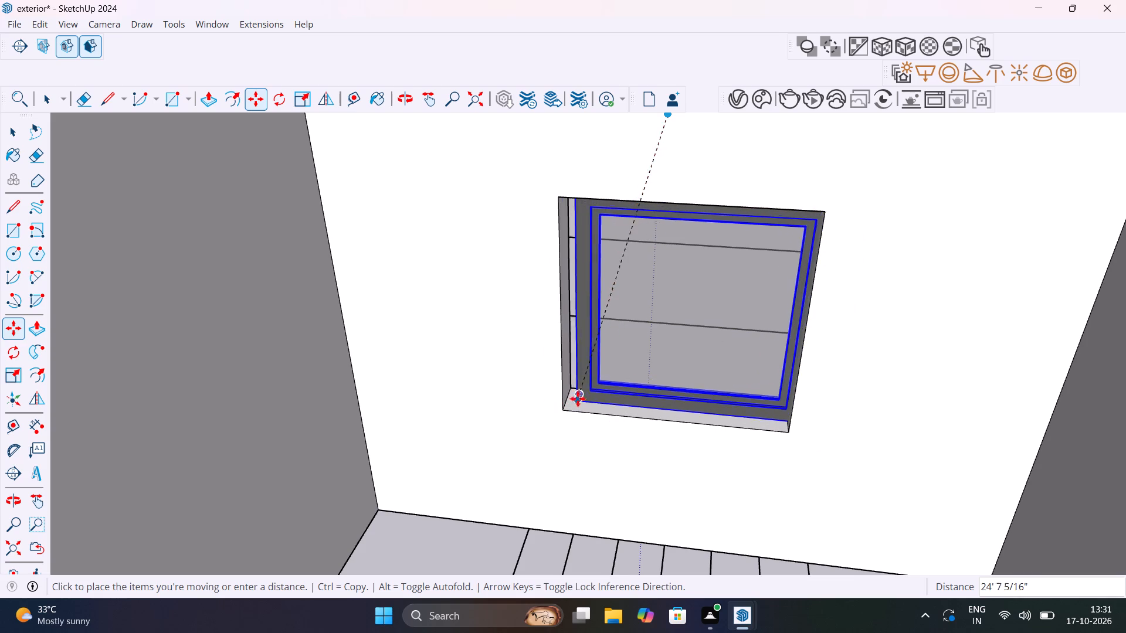
pyautogui.scroll(9, 577, 398)
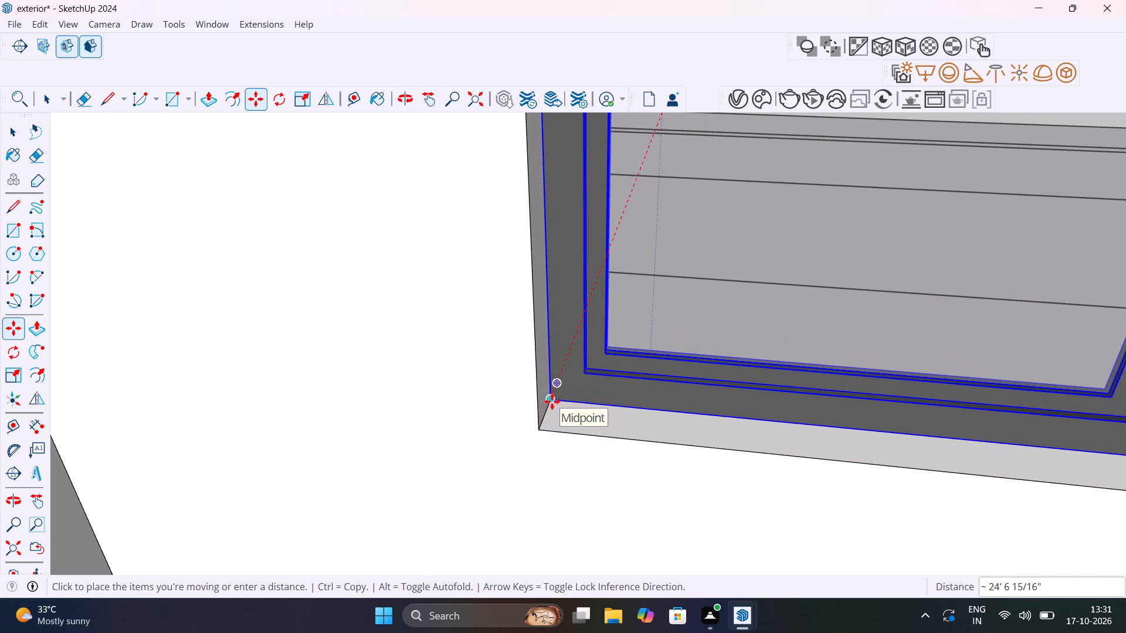
pyautogui.click(552, 401)
# Copy the staircase window into the opening beside the door in the opposite wall, aligned to the reveal's midpoint, and clear the selection.
pyautogui.scroll(-6, 616, 437)
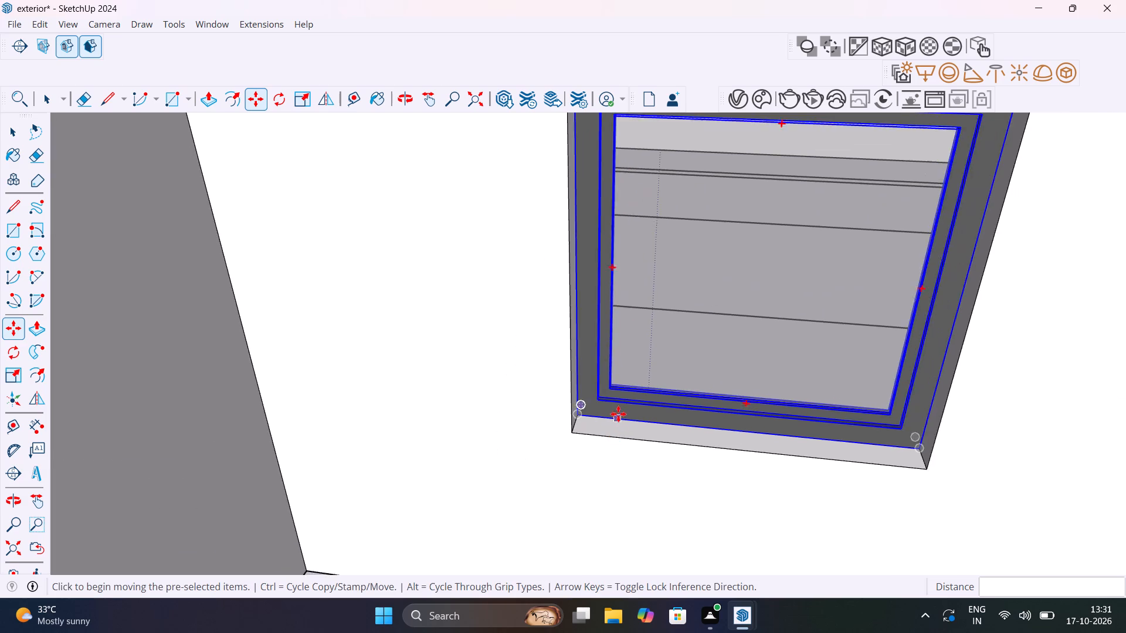
pyautogui.scroll(-6, 618, 413)
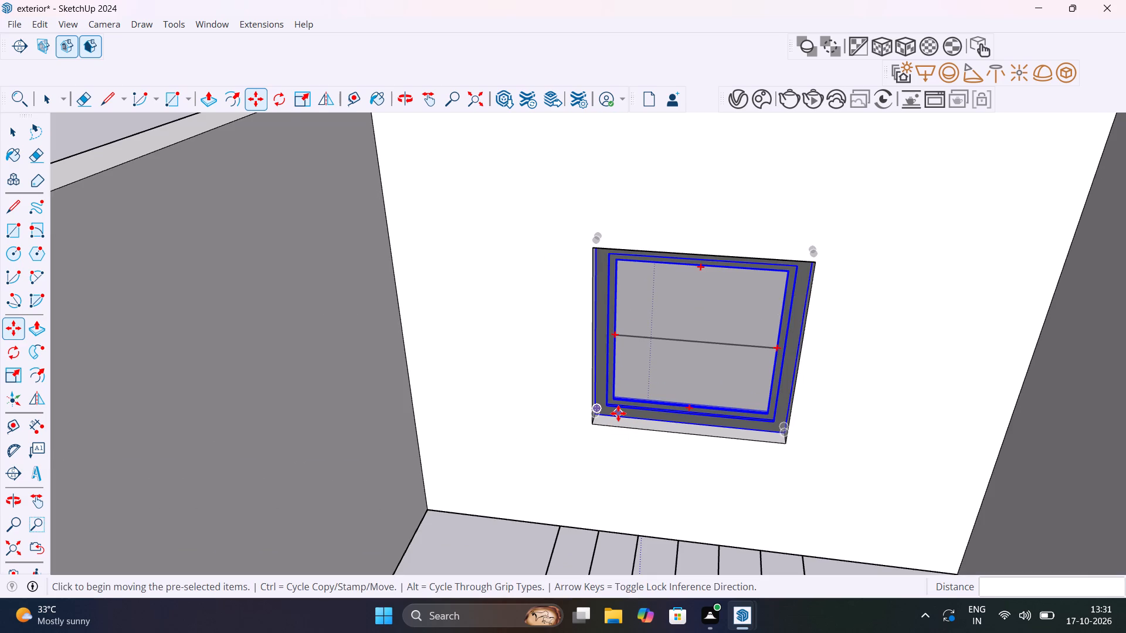
pyautogui.press('m')
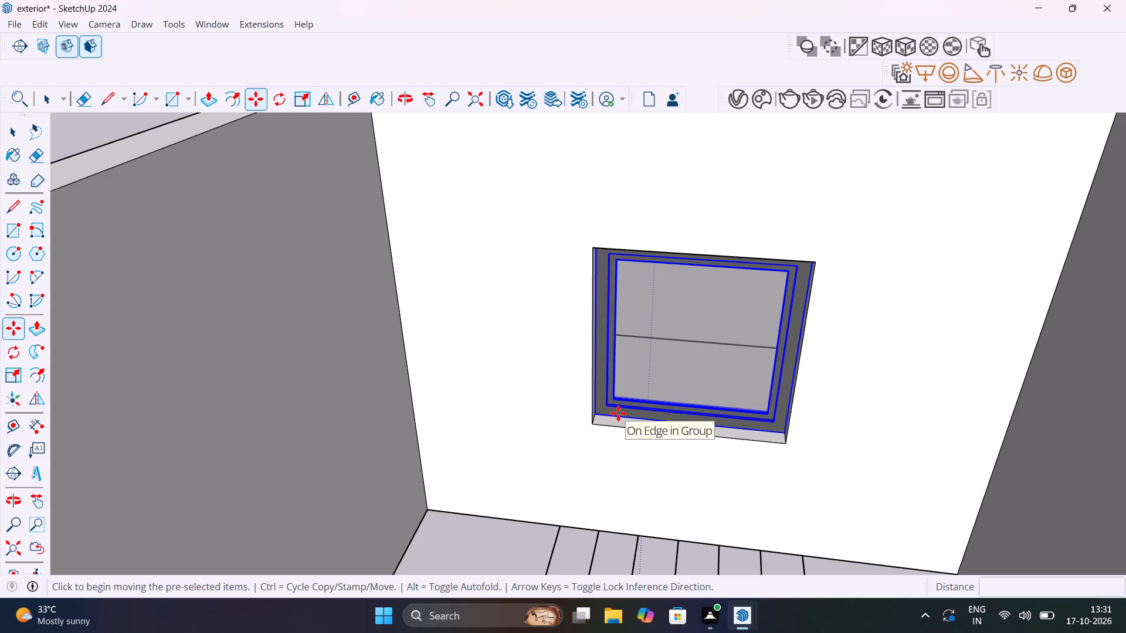
pyautogui.press('m')
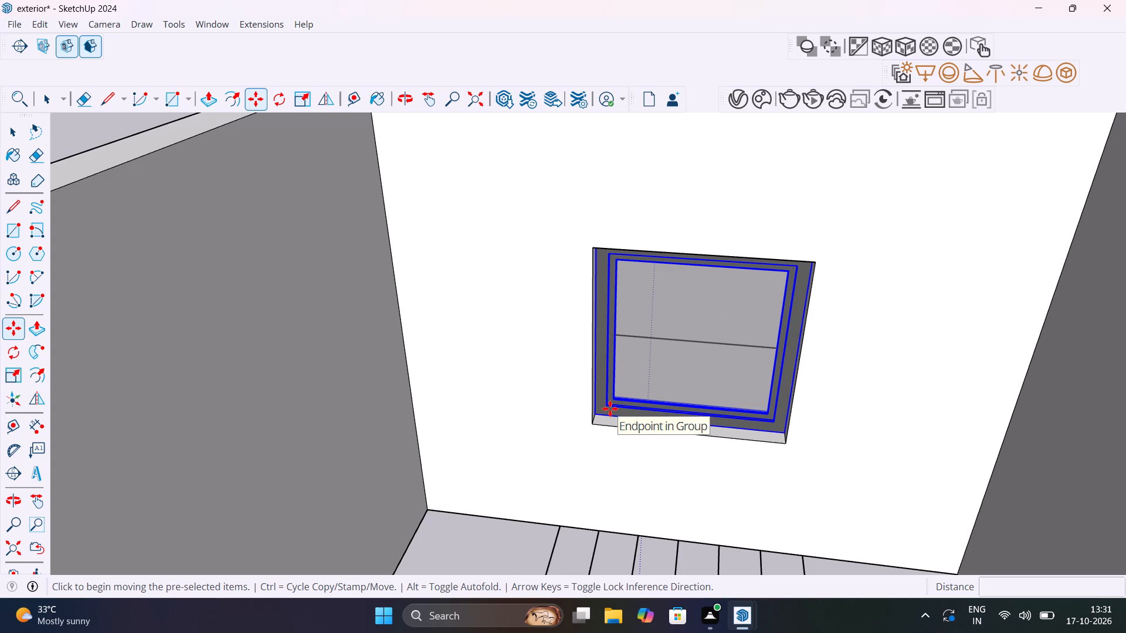
pyautogui.click(601, 416)
pyautogui.scroll(-13, 687, 460)
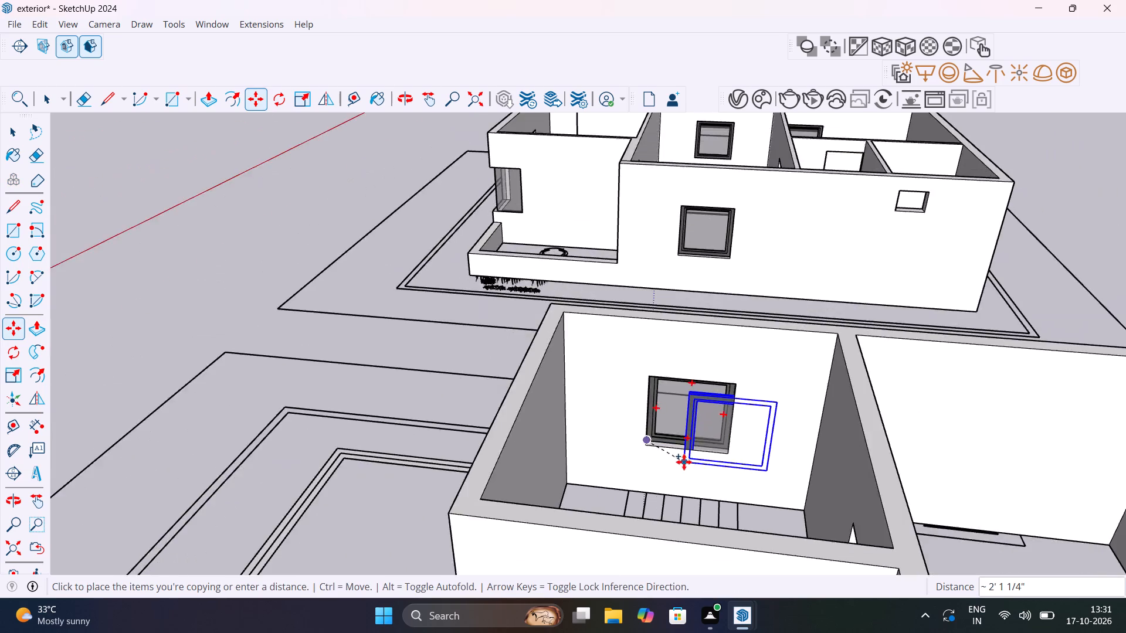
pyautogui.scroll(-3, 684, 462)
pyautogui.keyDown('shift'); pyautogui.moveTo(678, 573); pyautogui.dragTo(740, 477, button='middle'); pyautogui.keyUp('shift')
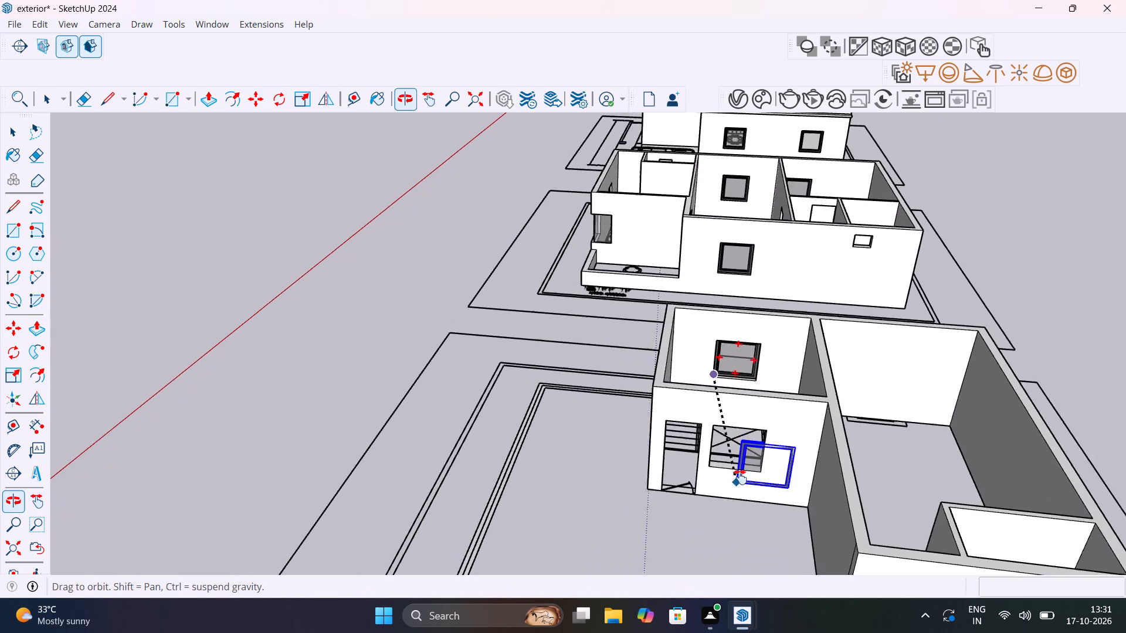
pyautogui.keyDown('shift'); pyautogui.moveTo(740, 477); pyautogui.dragTo(747, 469, button='middle'); pyautogui.keyUp('shift')
pyautogui.scroll(11, 726, 463)
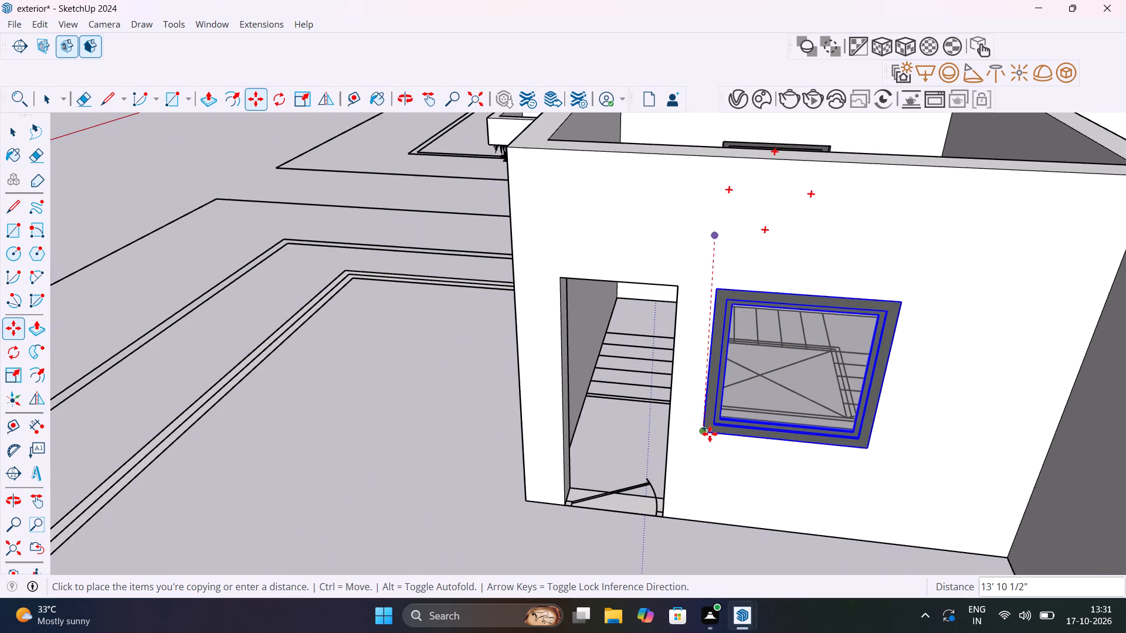
pyautogui.scroll(8, 710, 434)
pyautogui.moveTo(715, 427); pyautogui.dragTo(593, 468, button='middle')
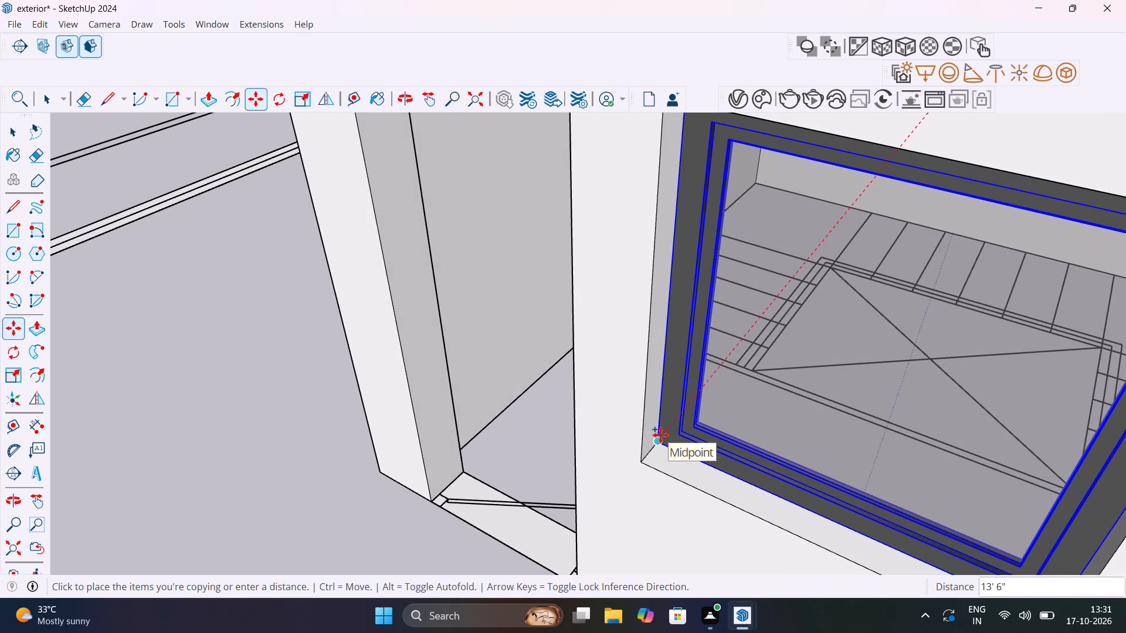
pyautogui.click(660, 435)
pyautogui.scroll(-12, 703, 491)
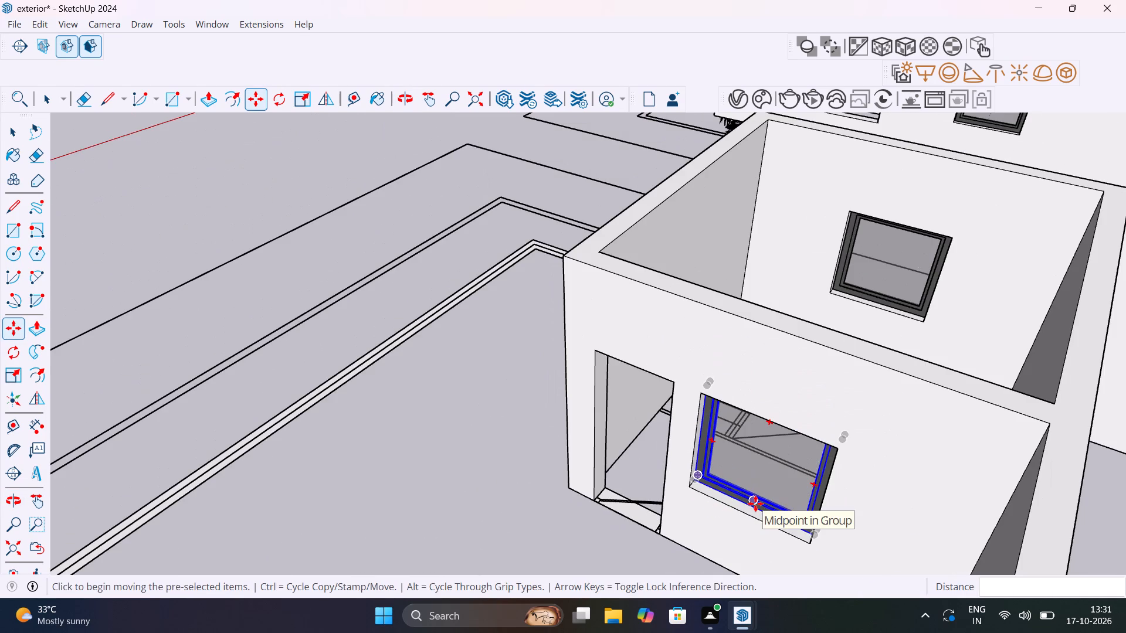
pyautogui.press('space')
pyautogui.scroll(-5, 542, 462)
pyautogui.moveTo(690, 506); pyautogui.dragTo(870, 498, button='middle')
pyautogui.scroll(-2, 868, 499)
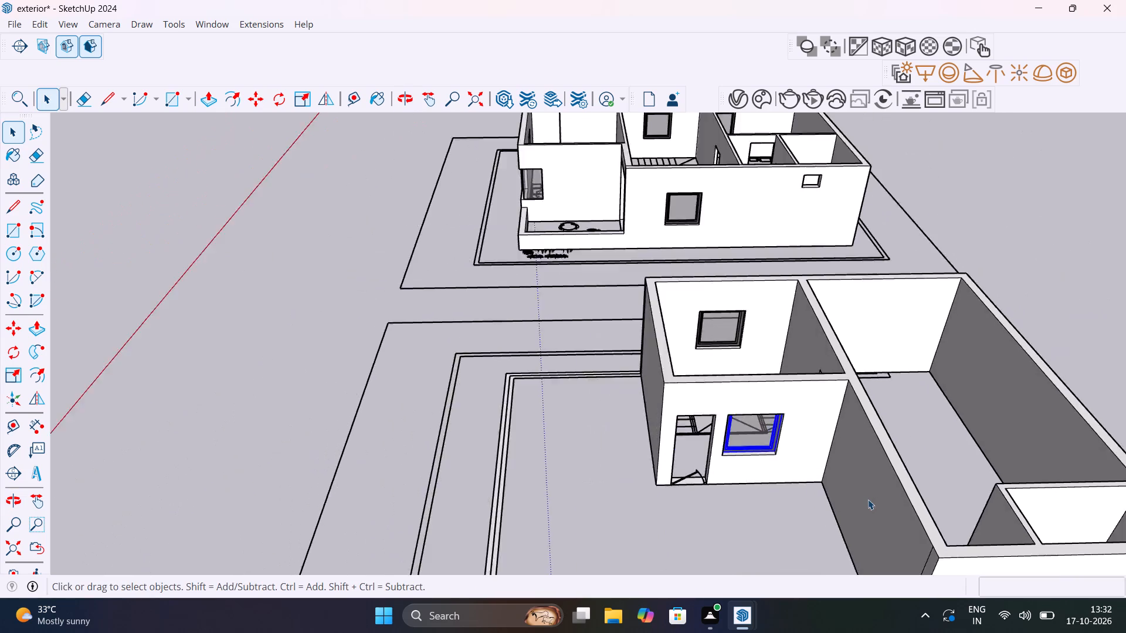
pyautogui.scroll(-10, 868, 499)
pyautogui.click(515, 384)
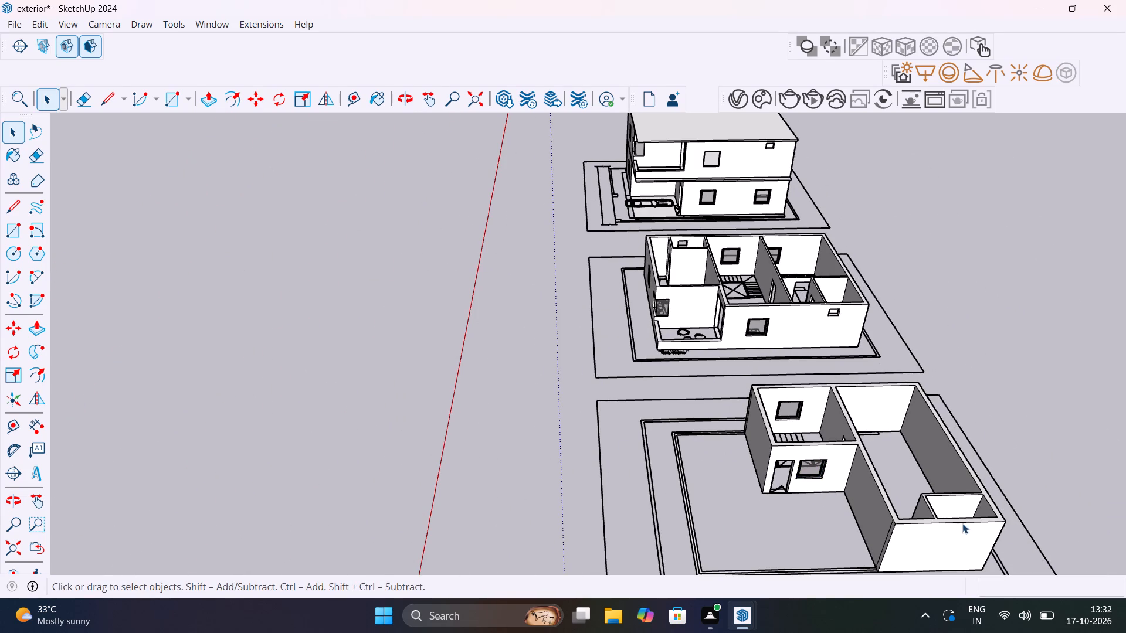
# Turn on the dashed back-edge display to reveal the door symbol at the large room's small corner enclosure.
pyautogui.moveTo(915, 571); pyautogui.dragTo(1125, 625, button='middle')
pyautogui.scroll(5, 897, 346)
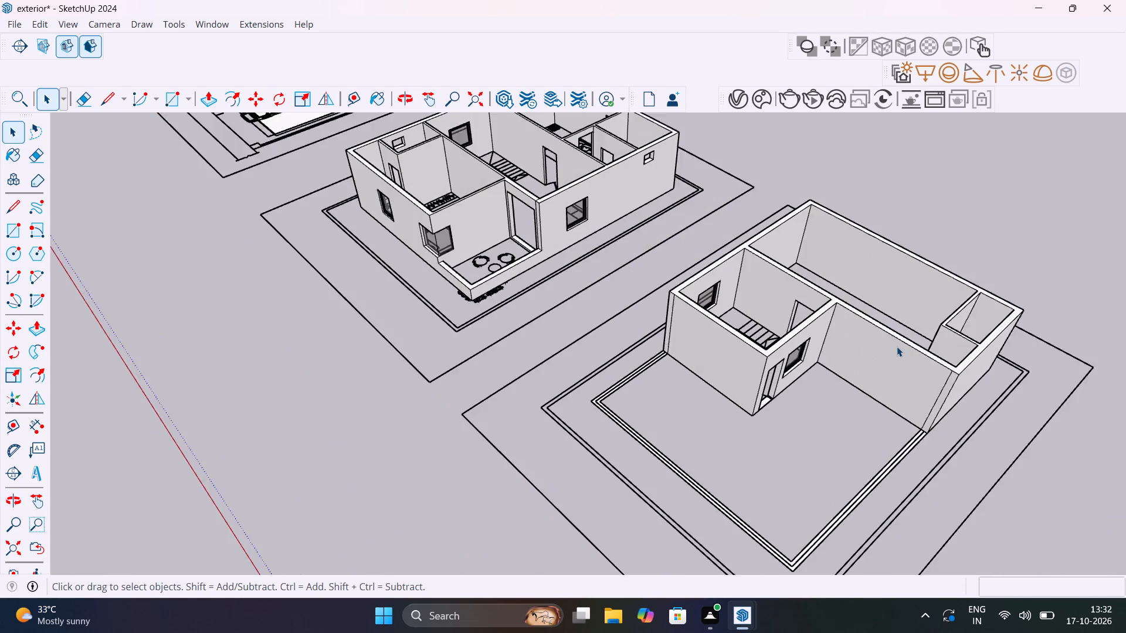
pyautogui.scroll(5, 897, 346)
pyautogui.moveTo(934, 364); pyautogui.dragTo(961, 533, button='middle')
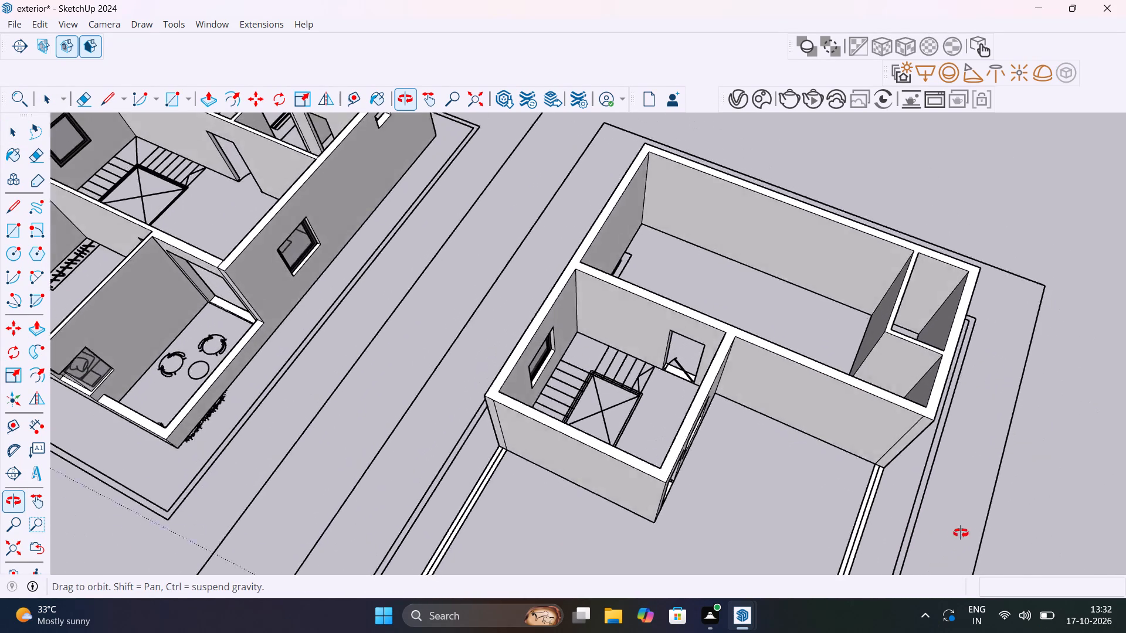
pyautogui.moveTo(961, 533); pyautogui.dragTo(813, 632, button='middle')
pyautogui.scroll(6, 771, 481)
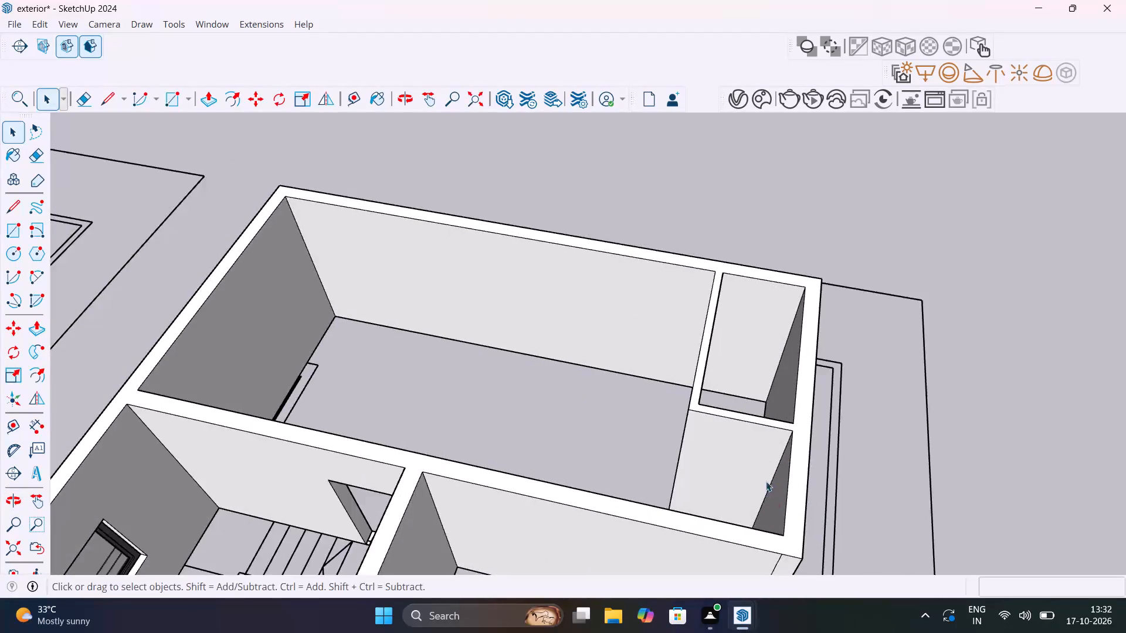
pyautogui.moveTo(769, 488); pyautogui.dragTo(775, 571, button='middle')
pyautogui.press('k')
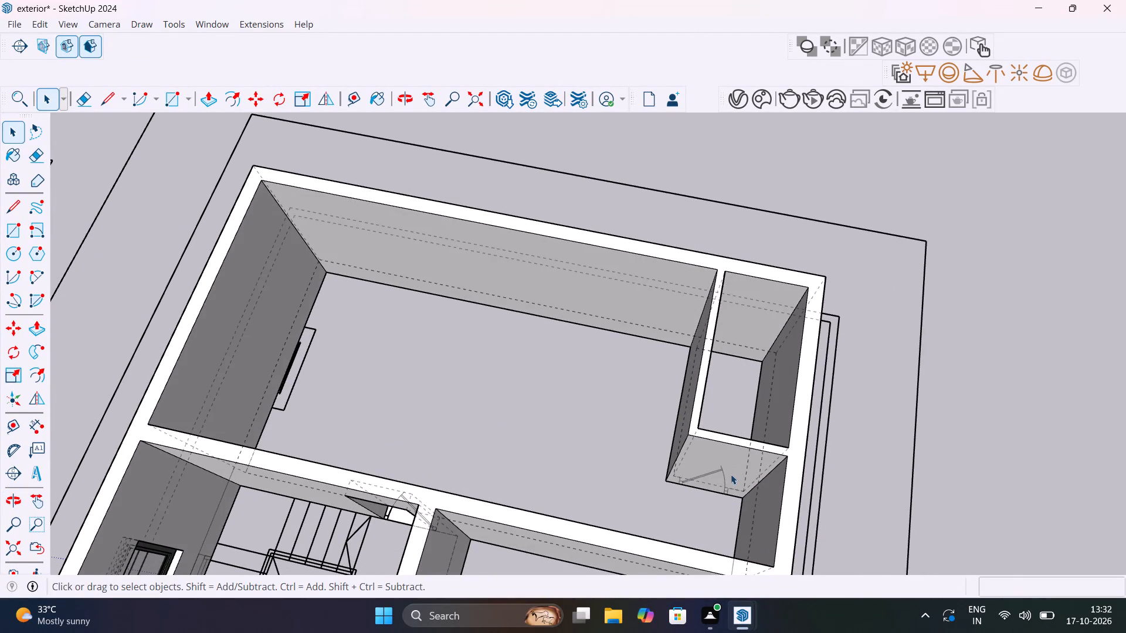
# Add door-jamb guides on the small enclosure's wall: one 10 1/2" from the inner corner and another 2' 9" beyond it, matching the door symbol.
pyautogui.scroll(6, 731, 476)
pyautogui.moveTo(732, 491); pyautogui.dragTo(742, 430, button='middle')
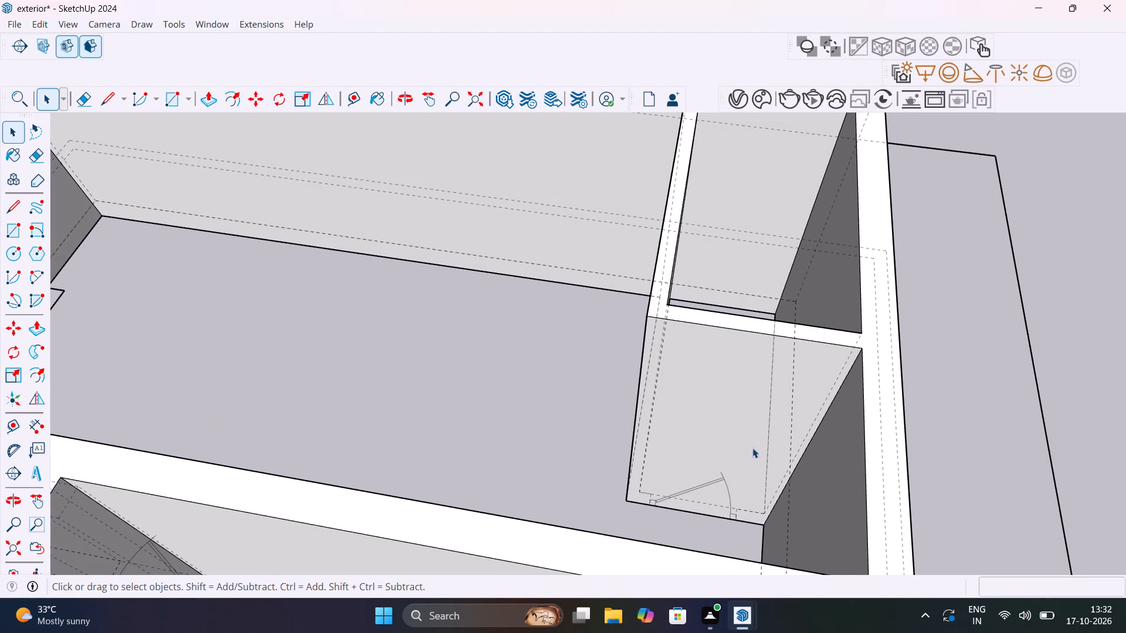
pyautogui.press('t')
pyautogui.click(801, 462)
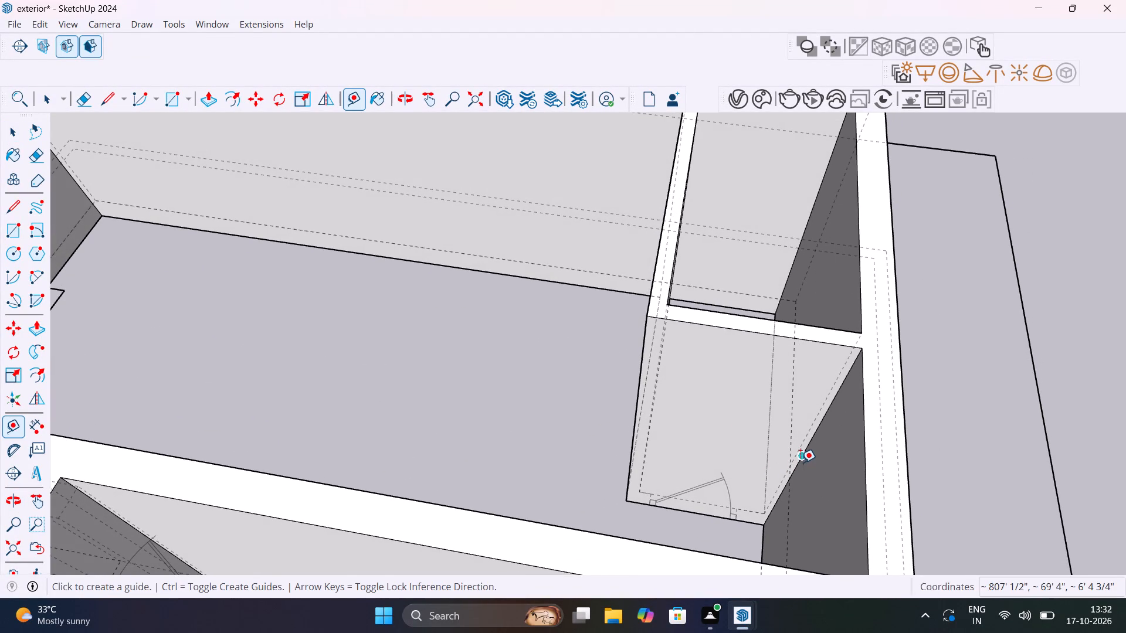
pyautogui.scroll(9, 737, 520)
pyautogui.click(732, 518)
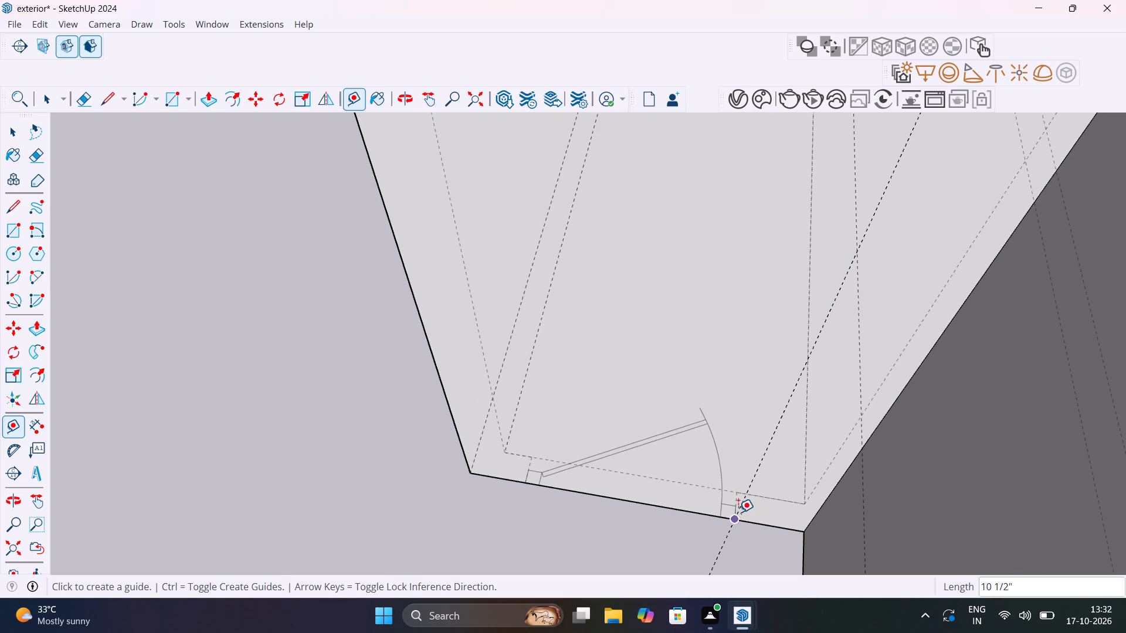
pyautogui.click(757, 468)
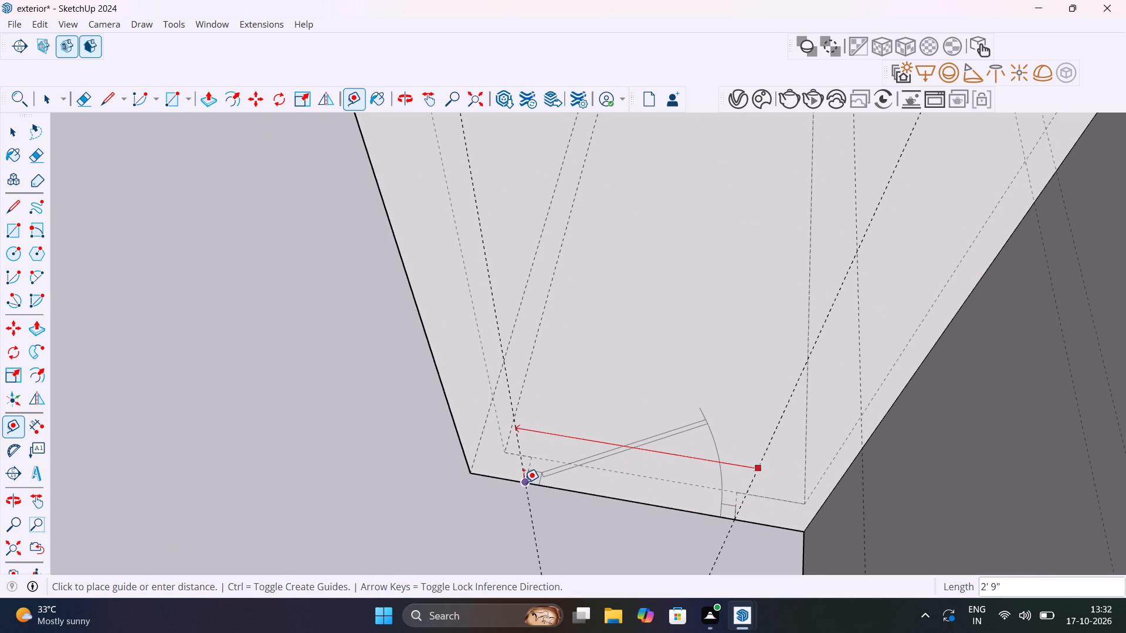
pyautogui.click(524, 481)
# Add a horizontal door-head guide 7' above the base edge of the small enclosure's wall.
pyautogui.scroll(-5, 616, 492)
pyautogui.click(626, 494)
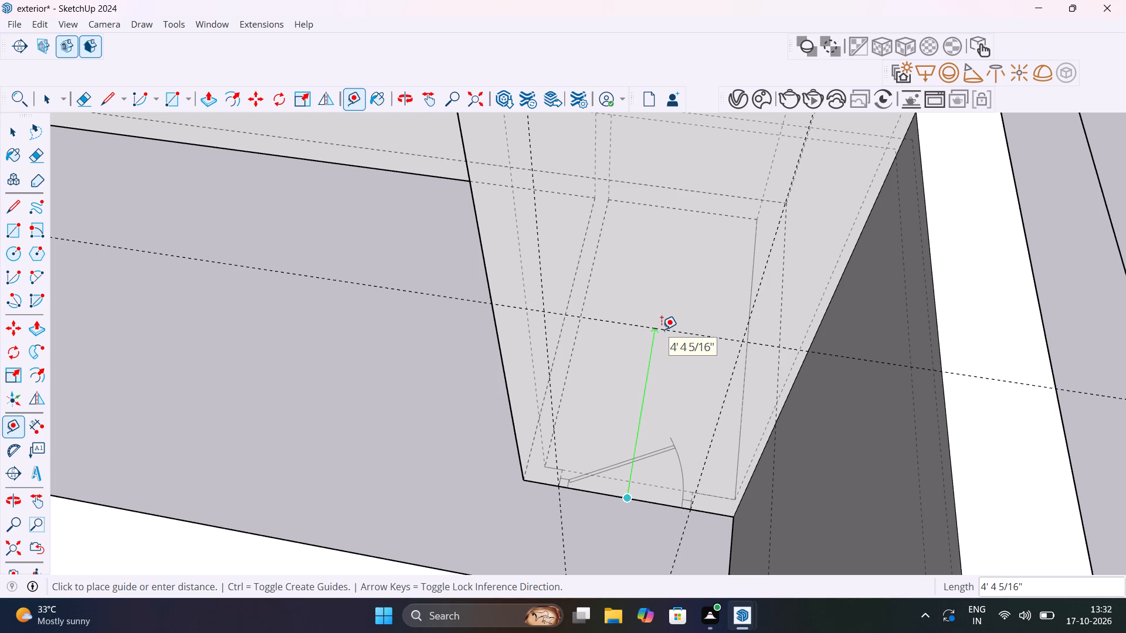
pyautogui.press('Up')
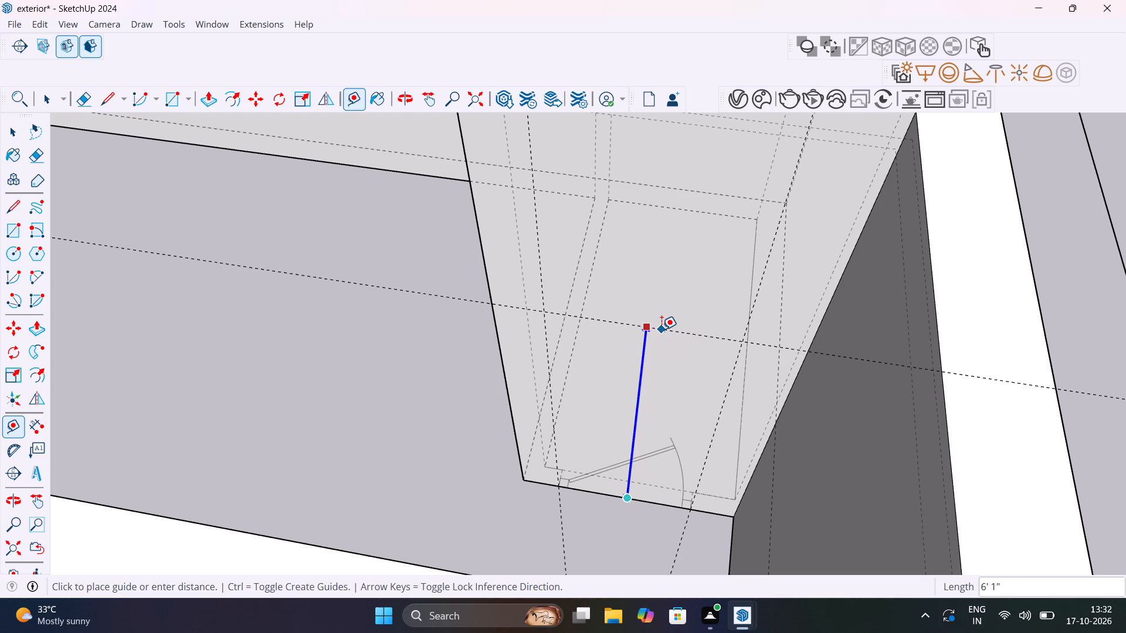
pyautogui.write("7'")
pyautogui.press('Return')
pyautogui.scroll(-1, 662, 329)
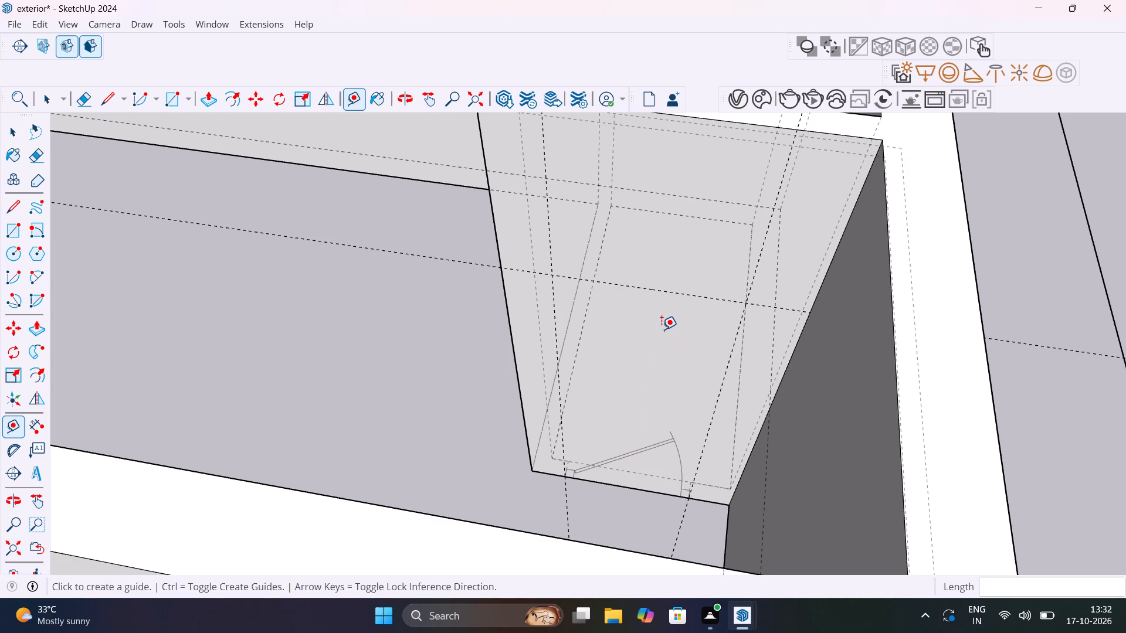
# Draw a 2' 9" by 7' door rectangle between the guides on the small enclosure's wall.
pyautogui.write('33')
pyautogui.moveTo(725, 339); pyautogui.dragTo(880, 294, button='middle')
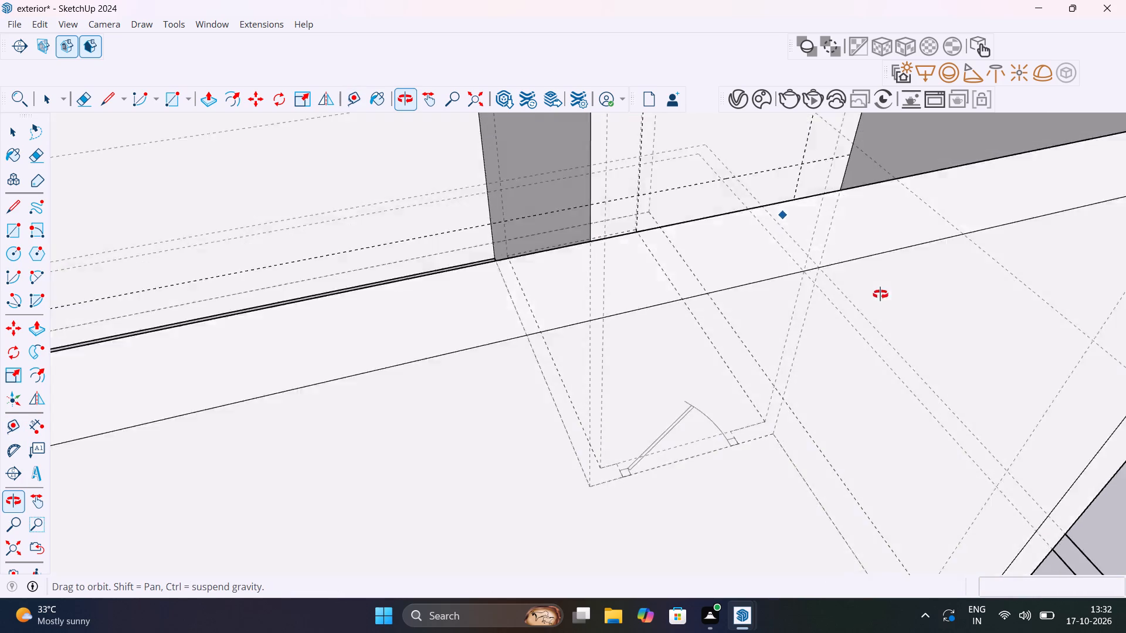
pyautogui.moveTo(880, 294); pyautogui.dragTo(819, 450, button='middle')
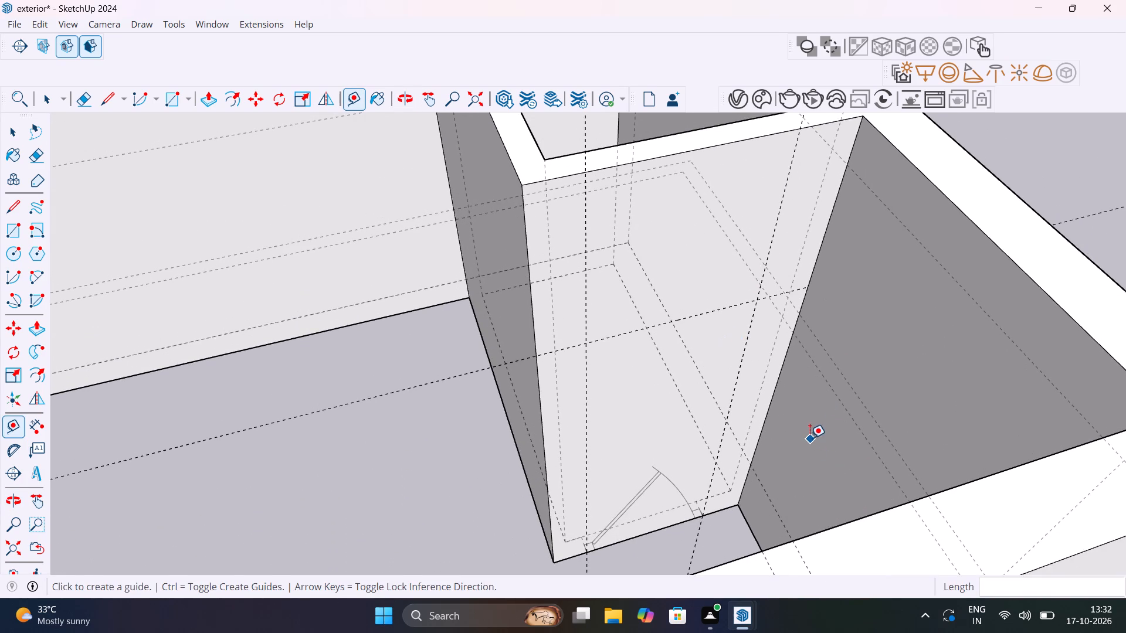
pyautogui.press('r')
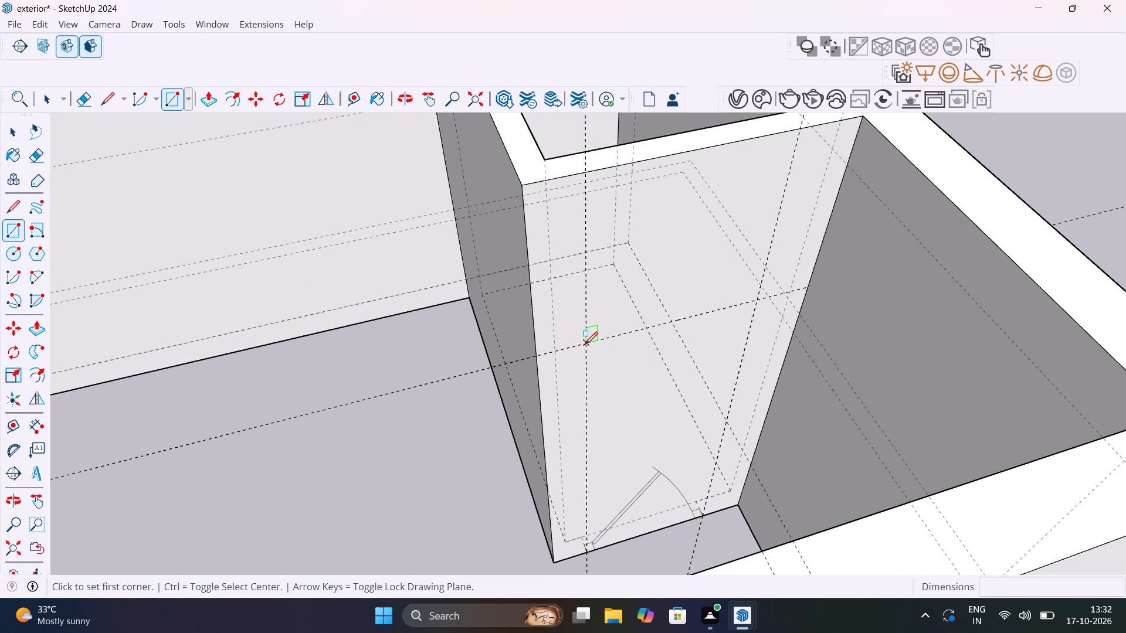
pyautogui.click(585, 345)
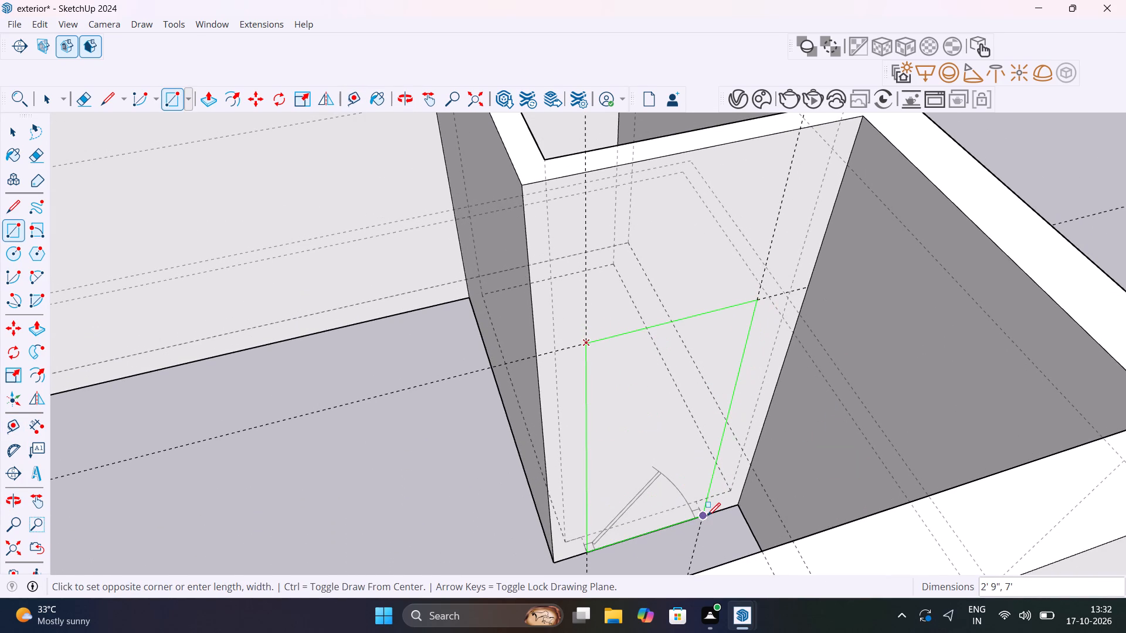
pyautogui.click(707, 516)
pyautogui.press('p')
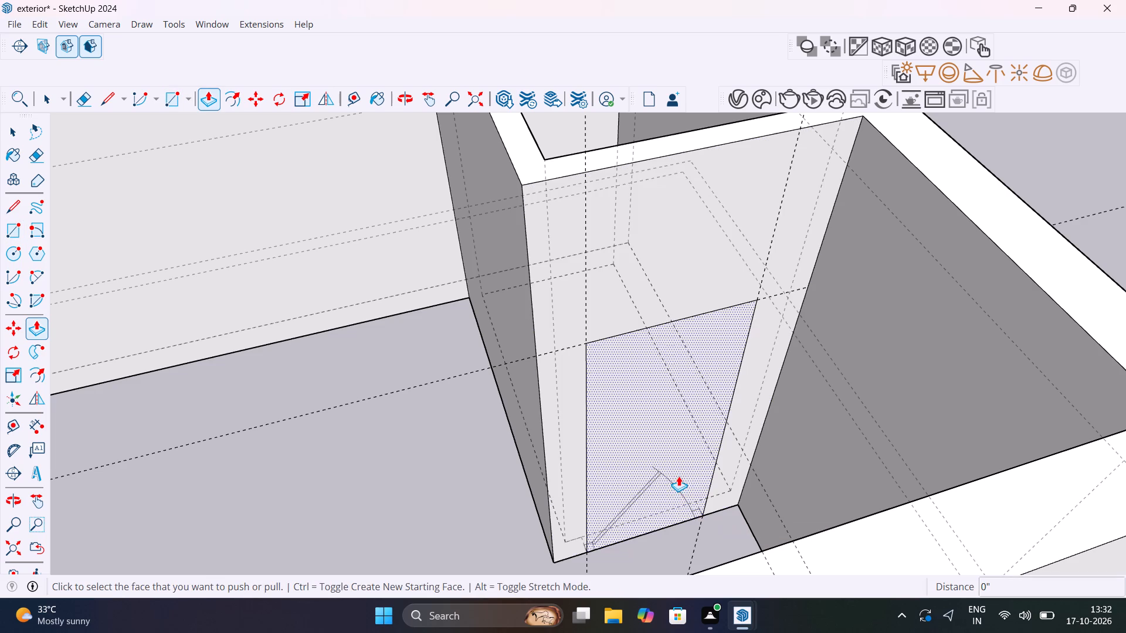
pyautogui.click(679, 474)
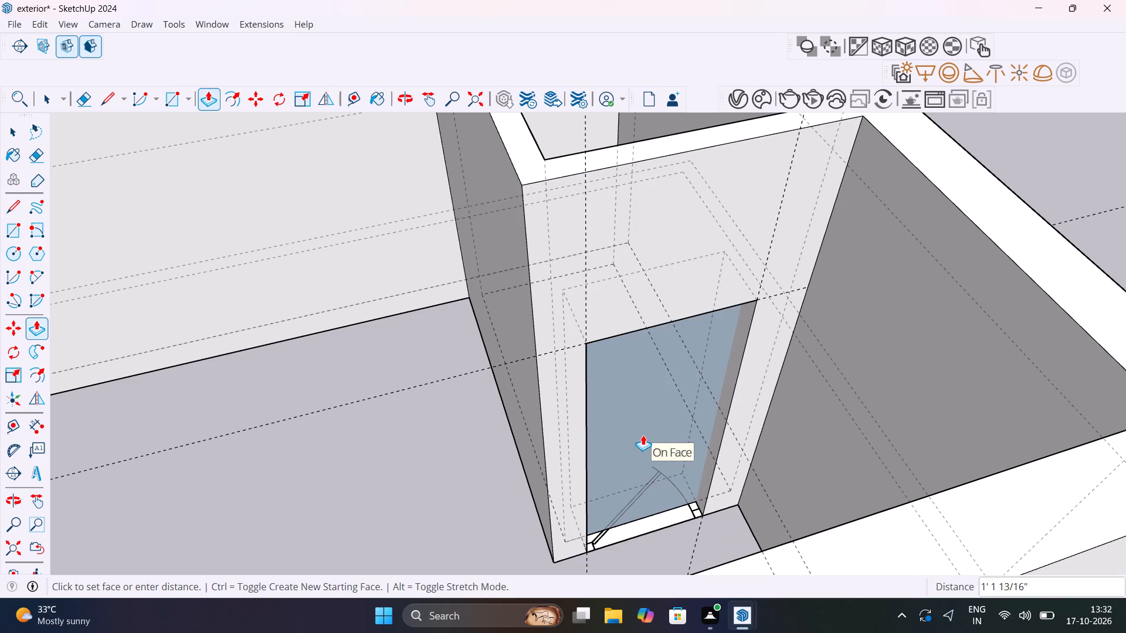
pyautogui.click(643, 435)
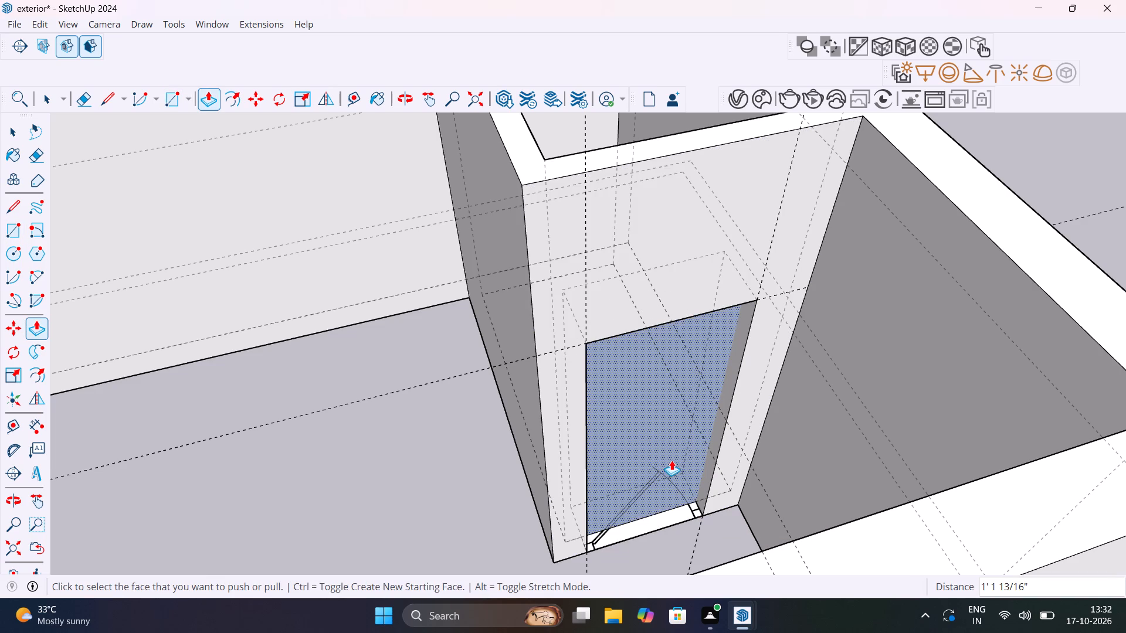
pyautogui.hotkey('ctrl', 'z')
# Push the door rectangle 4 1/2" through the small enclosure's wall to cut the opening, and clear the selection.
pyautogui.click(673, 460)
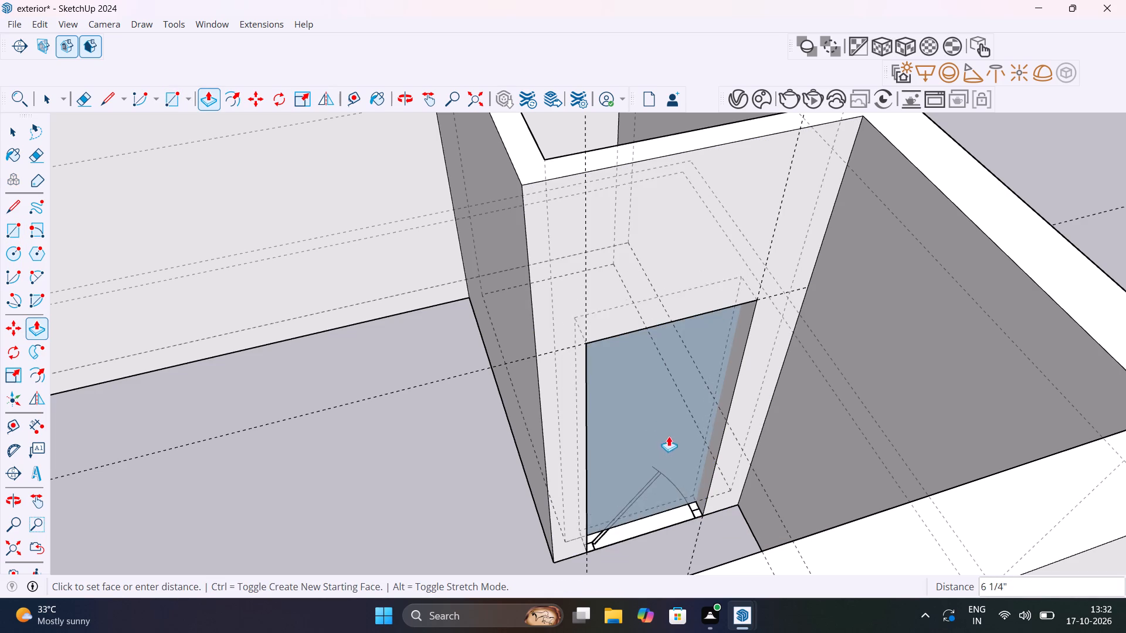
pyautogui.click(681, 423)
pyautogui.scroll(-7, 682, 466)
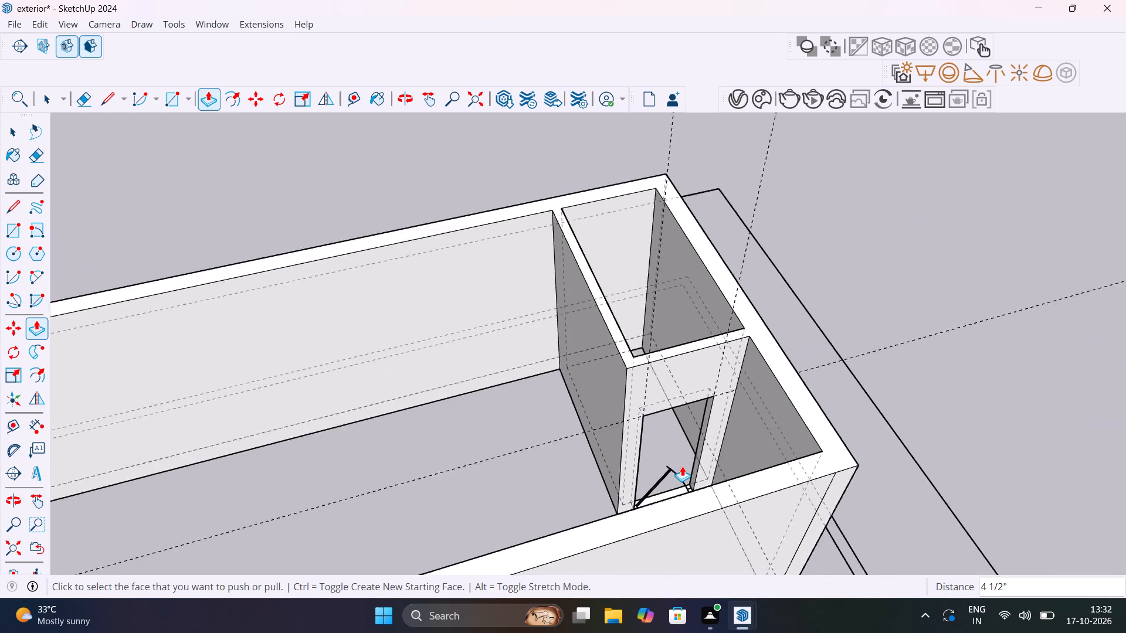
pyautogui.scroll(-2, 682, 466)
pyautogui.press('space')
pyautogui.click(826, 320)
# Delete all guides from the model and turn off the dashed back-edge display.
pyautogui.keyDown('shift'); pyautogui.moveTo(831, 373); pyautogui.dragTo(679, 387, button='middle'); pyautogui.keyUp('shift')
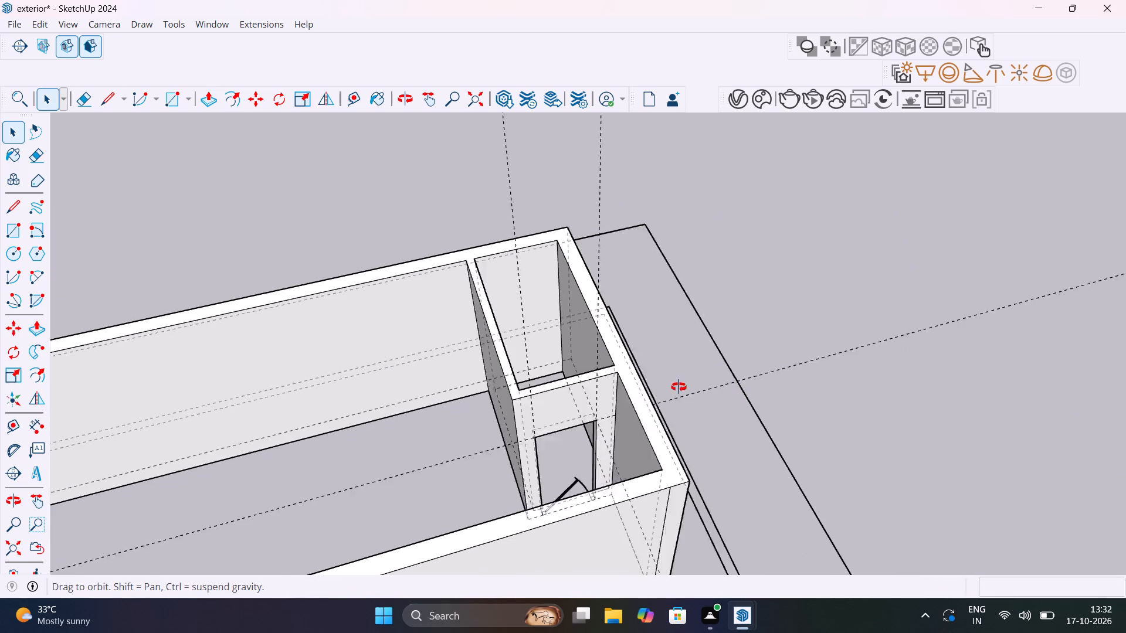
pyautogui.keyDown('shift'); pyautogui.moveTo(679, 387); pyautogui.dragTo(580, 340, button='middle'); pyautogui.keyUp('shift')
pyautogui.scroll(-5, 598, 362)
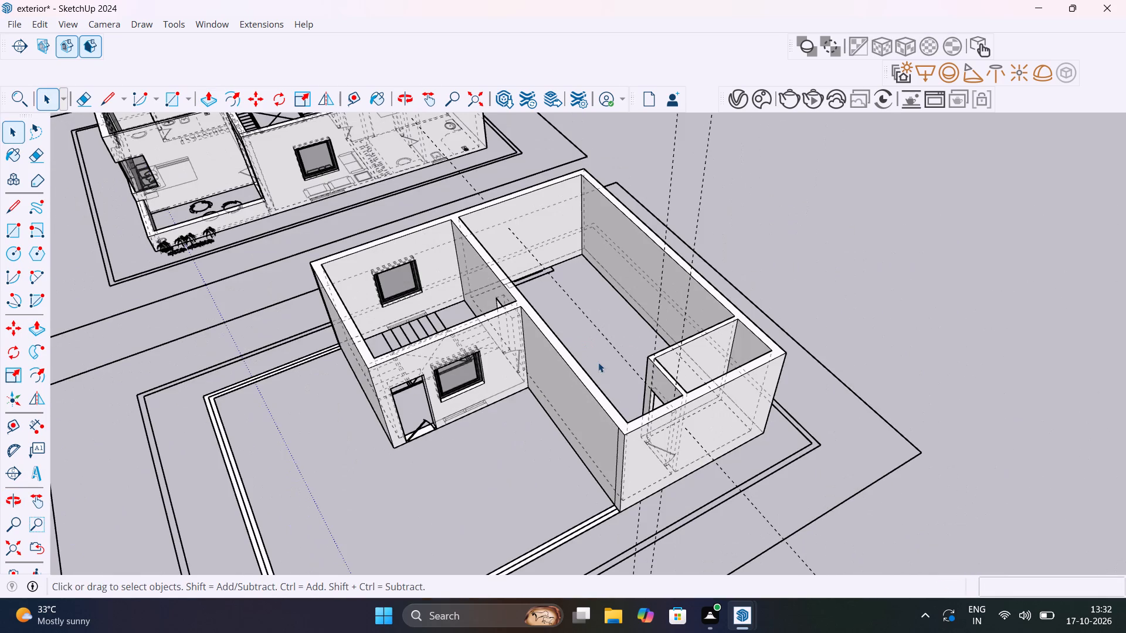
pyautogui.click(41, 26)
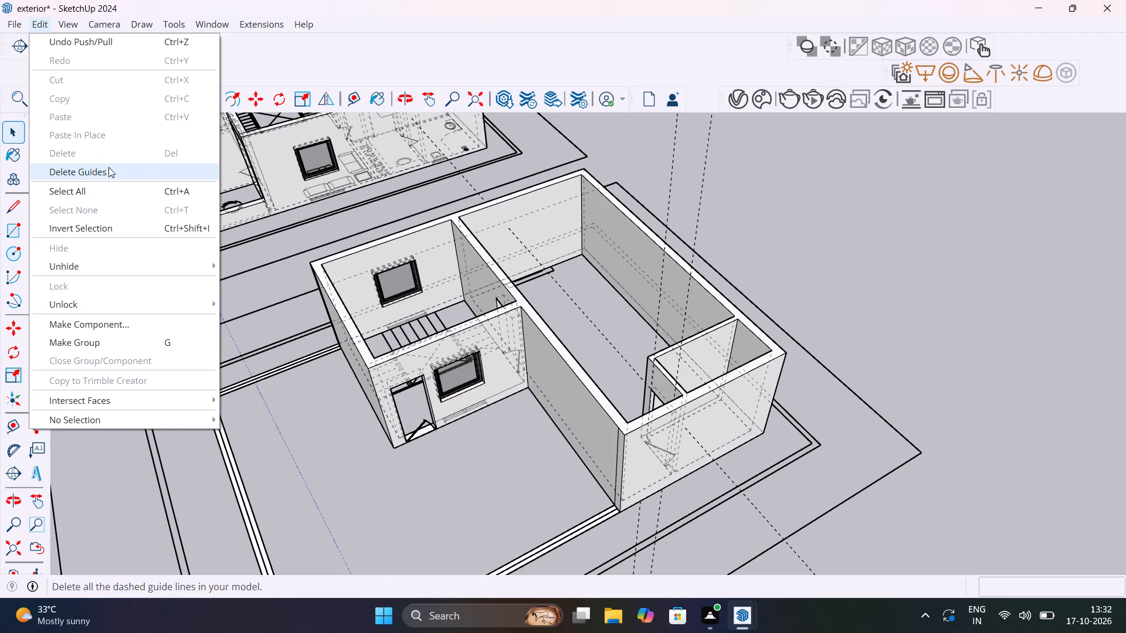
pyautogui.click(108, 167)
pyautogui.press('k')
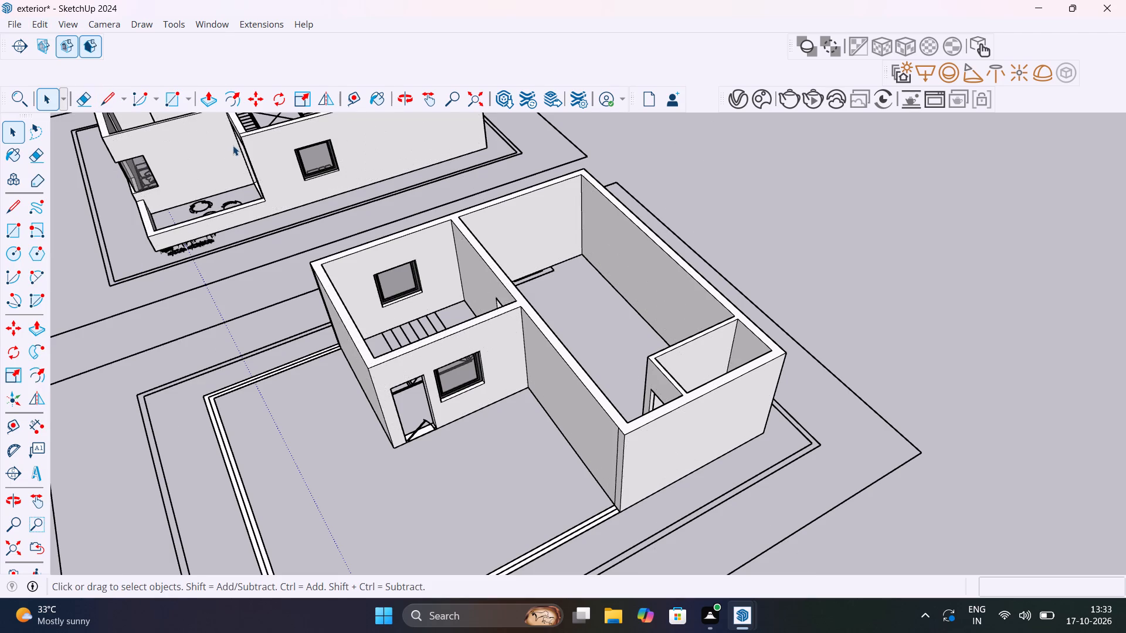
# Examine the top floor's walls and openings alongside the other two floor models from several angles.
pyautogui.scroll(-5, 316, 251)
pyautogui.moveTo(364, 281); pyautogui.dragTo(717, 203, button='middle')
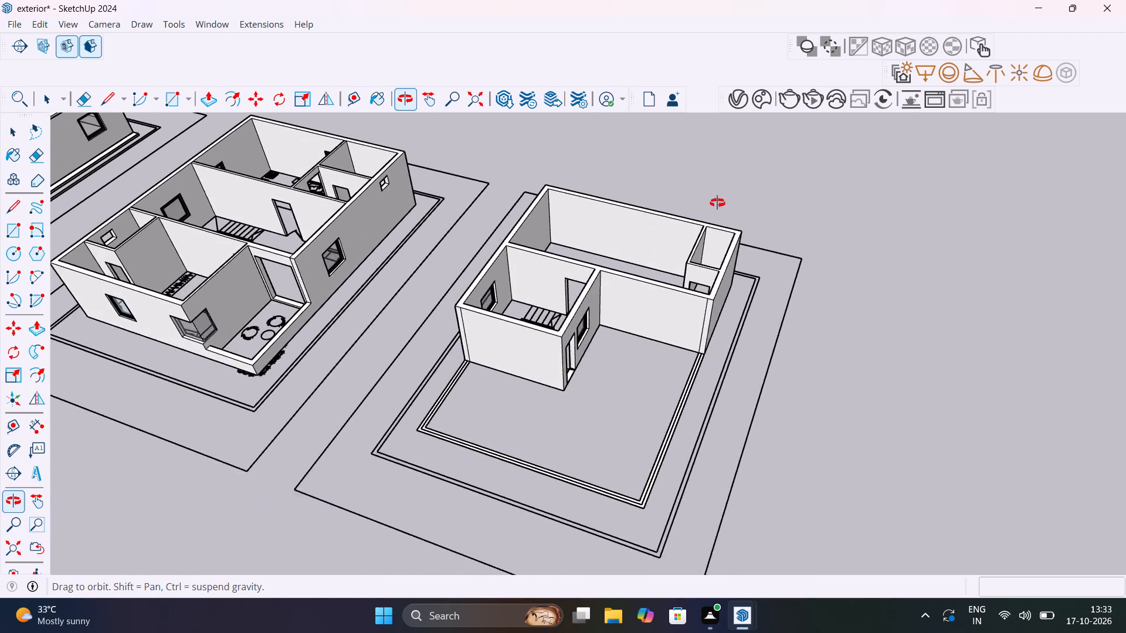
pyautogui.moveTo(717, 203); pyautogui.dragTo(734, 200, button='middle')
pyautogui.scroll(-6, 616, 258)
pyautogui.moveTo(584, 293); pyautogui.dragTo(869, 281, button='middle')
pyautogui.scroll(-4, 443, 291)
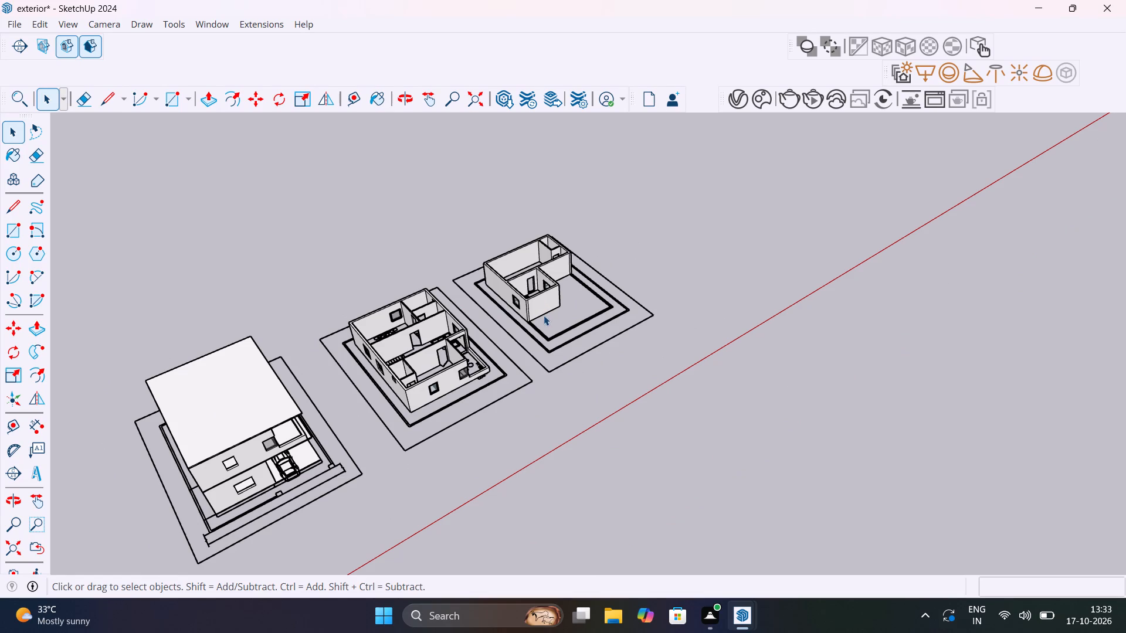
pyautogui.keyDown('shift'); pyautogui.moveTo(544, 310); pyautogui.dragTo(508, 284, button='middle'); pyautogui.keyUp('shift')
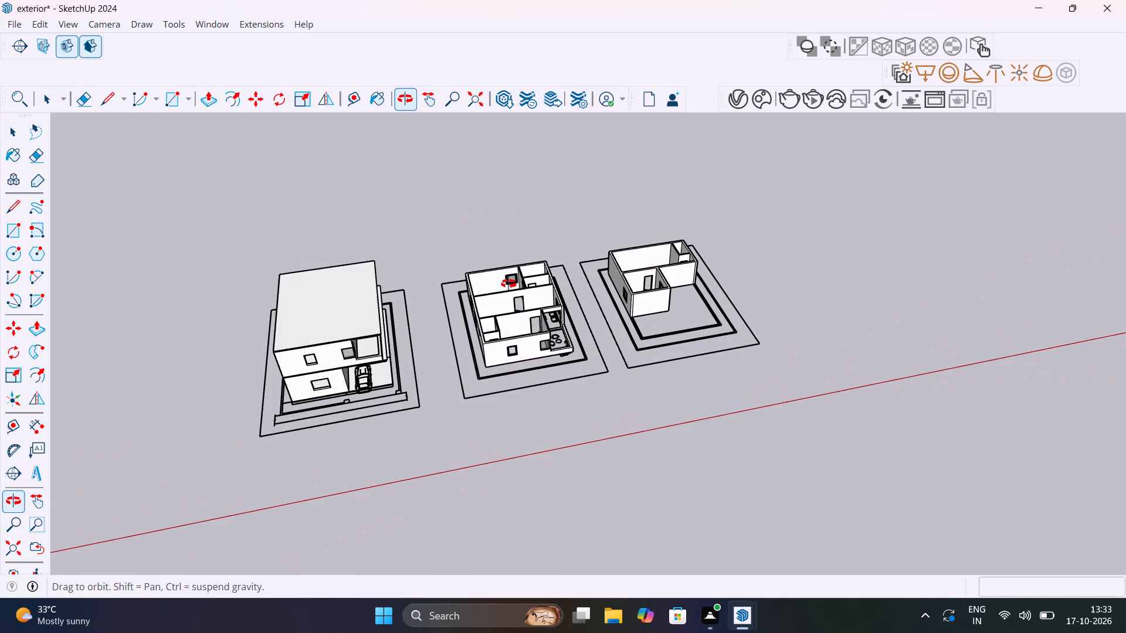
pyautogui.keyDown('shift'); pyautogui.moveTo(508, 284); pyautogui.dragTo(473, 284, button='middle'); pyautogui.keyUp('shift')
pyautogui.scroll(-12, 474, 284)
pyautogui.scroll(4, 508, 283)
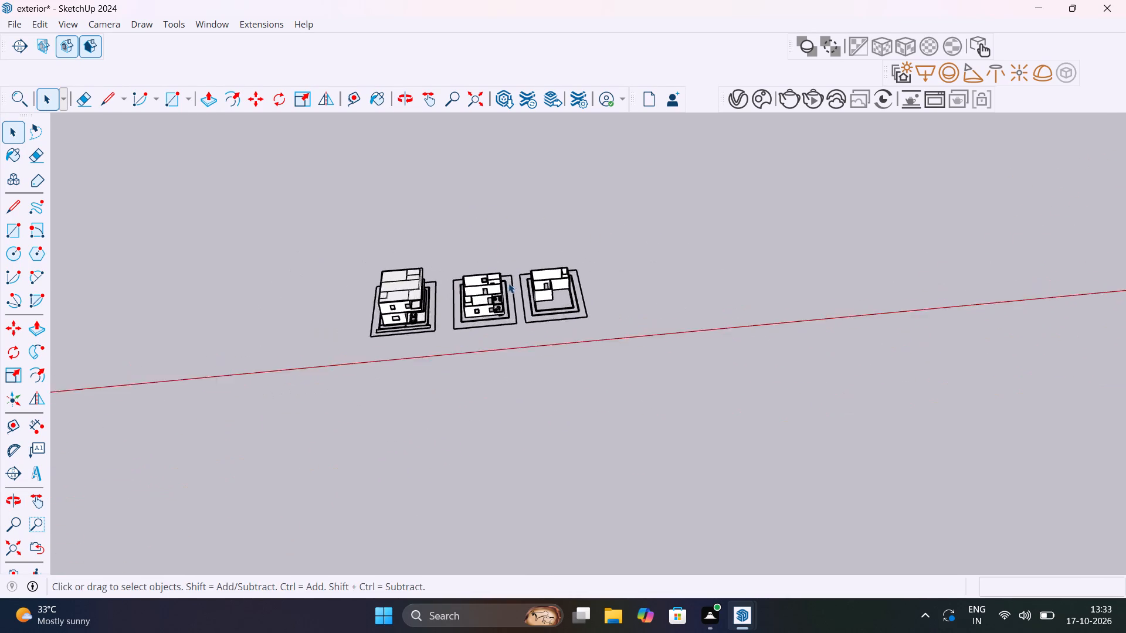
pyautogui.scroll(12, 508, 283)
pyautogui.moveTo(538, 288); pyautogui.dragTo(775, 284, button='middle')
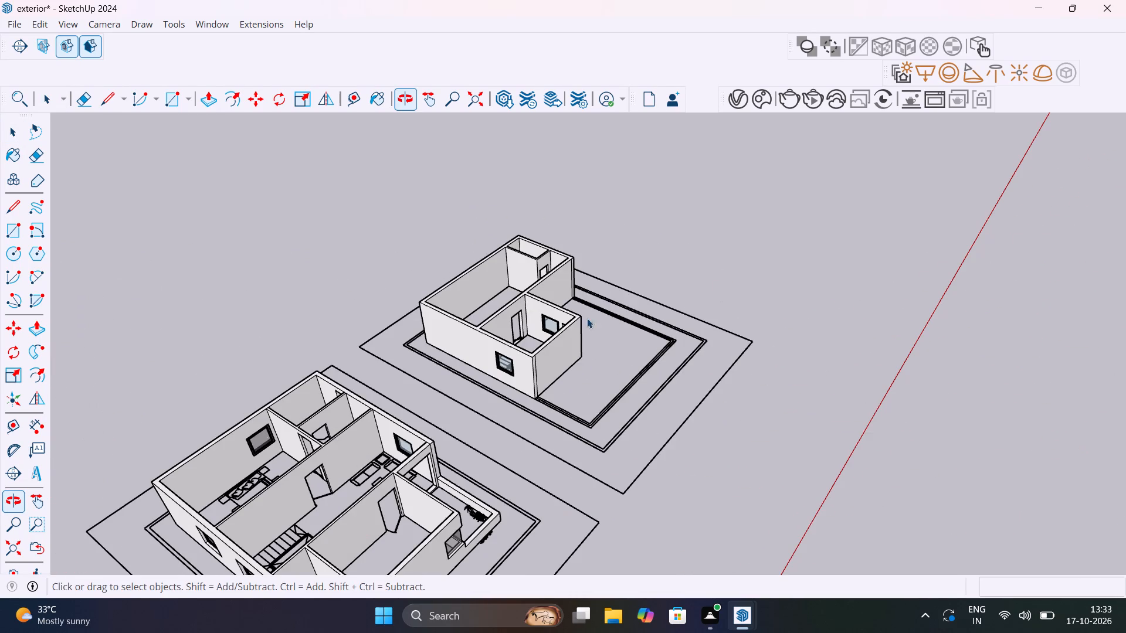
pyautogui.keyDown('shift'); pyautogui.middleClick(639, 345); pyautogui.keyUp('shift')
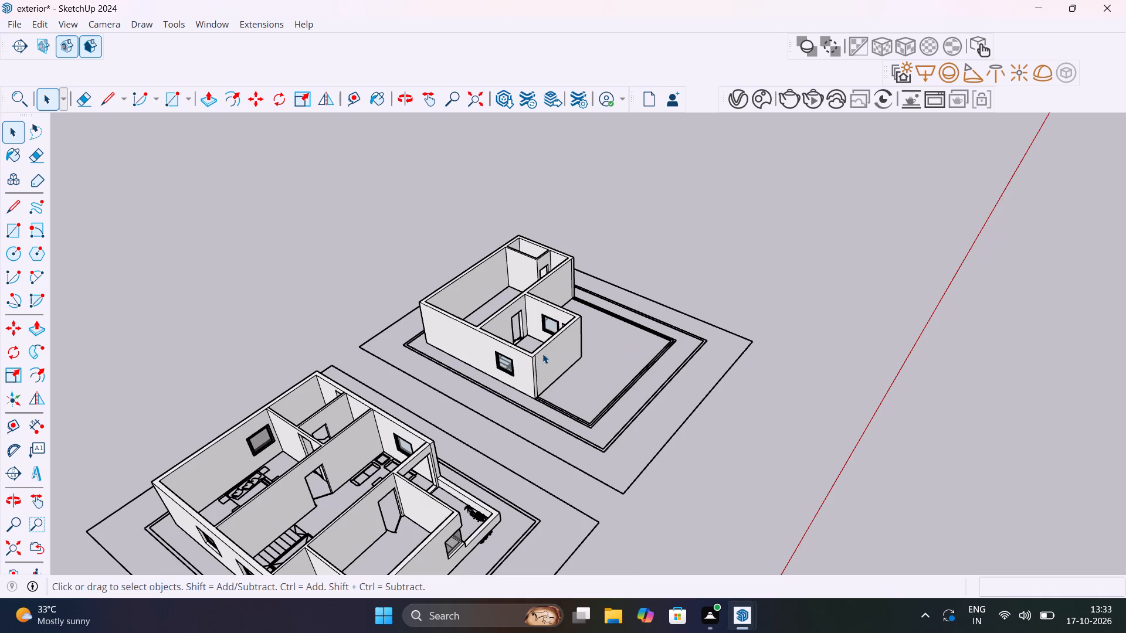
pyautogui.scroll(-4, 542, 353)
pyautogui.moveTo(534, 350); pyautogui.dragTo(427, 264, button='middle')
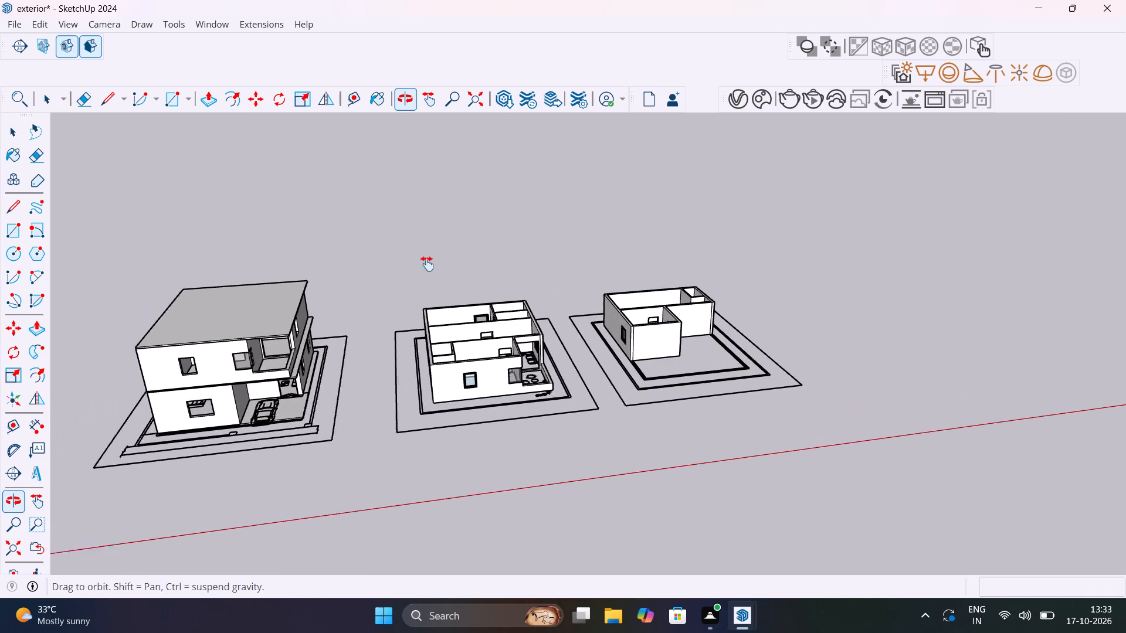
pyautogui.moveTo(427, 264); pyautogui.dragTo(588, 210, button='middle')
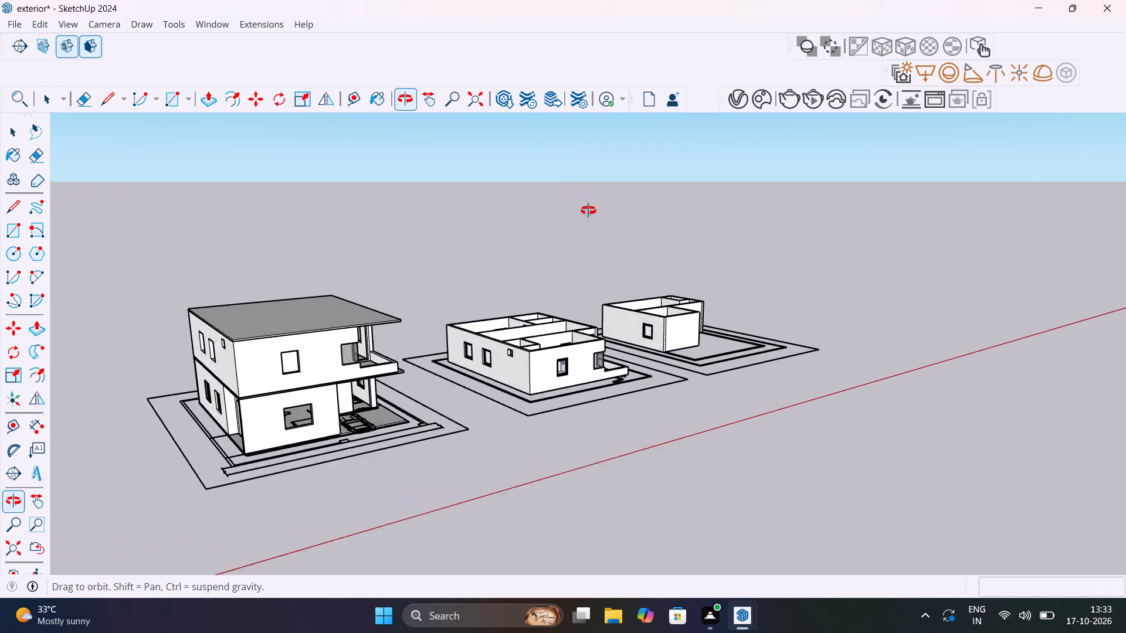
pyautogui.moveTo(588, 210); pyautogui.dragTo(611, 319, button='middle')
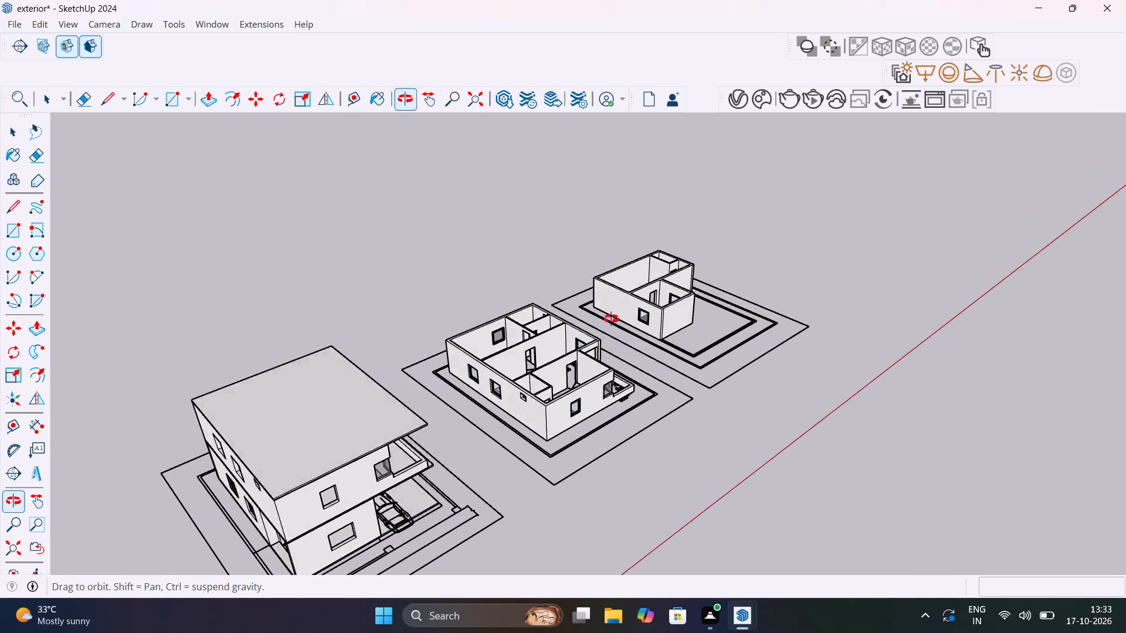
pyautogui.moveTo(611, 319); pyautogui.dragTo(606, 332, button='middle')
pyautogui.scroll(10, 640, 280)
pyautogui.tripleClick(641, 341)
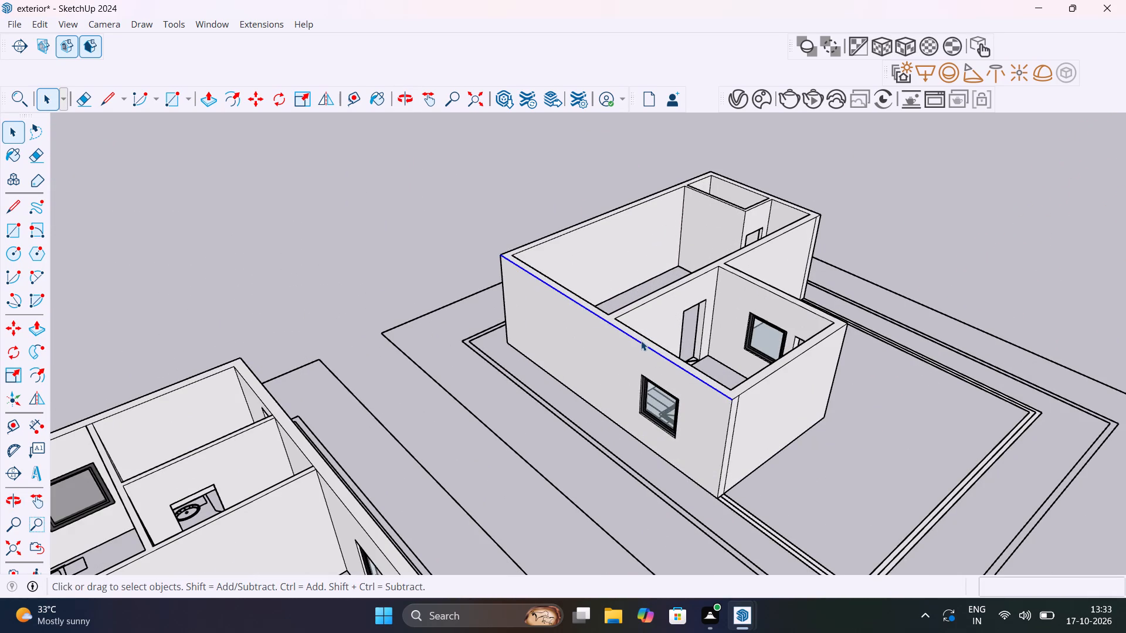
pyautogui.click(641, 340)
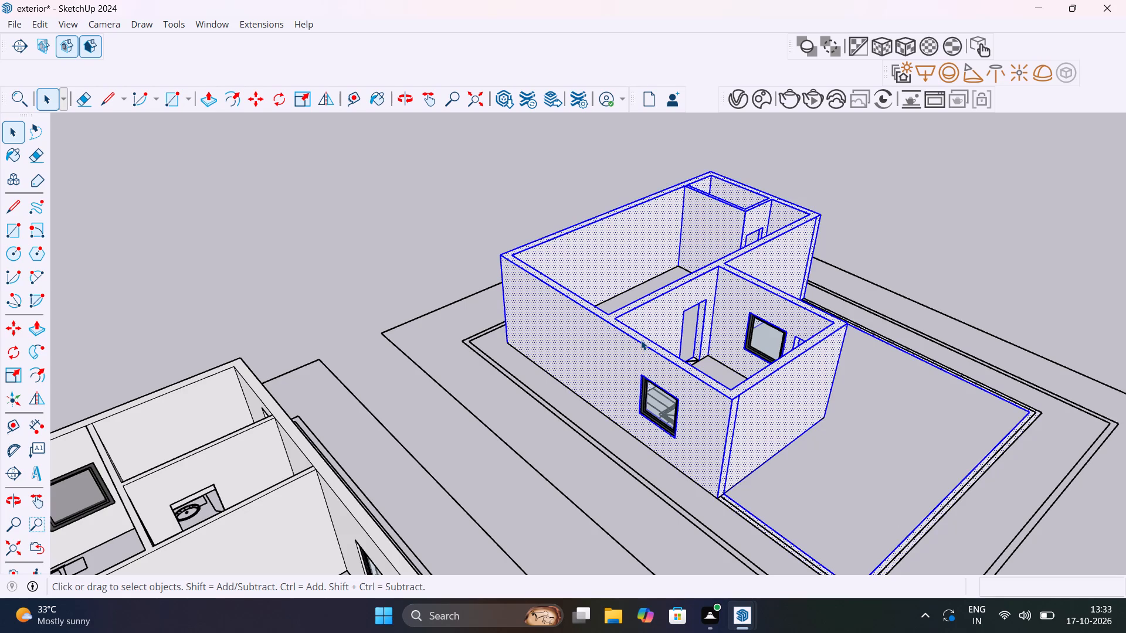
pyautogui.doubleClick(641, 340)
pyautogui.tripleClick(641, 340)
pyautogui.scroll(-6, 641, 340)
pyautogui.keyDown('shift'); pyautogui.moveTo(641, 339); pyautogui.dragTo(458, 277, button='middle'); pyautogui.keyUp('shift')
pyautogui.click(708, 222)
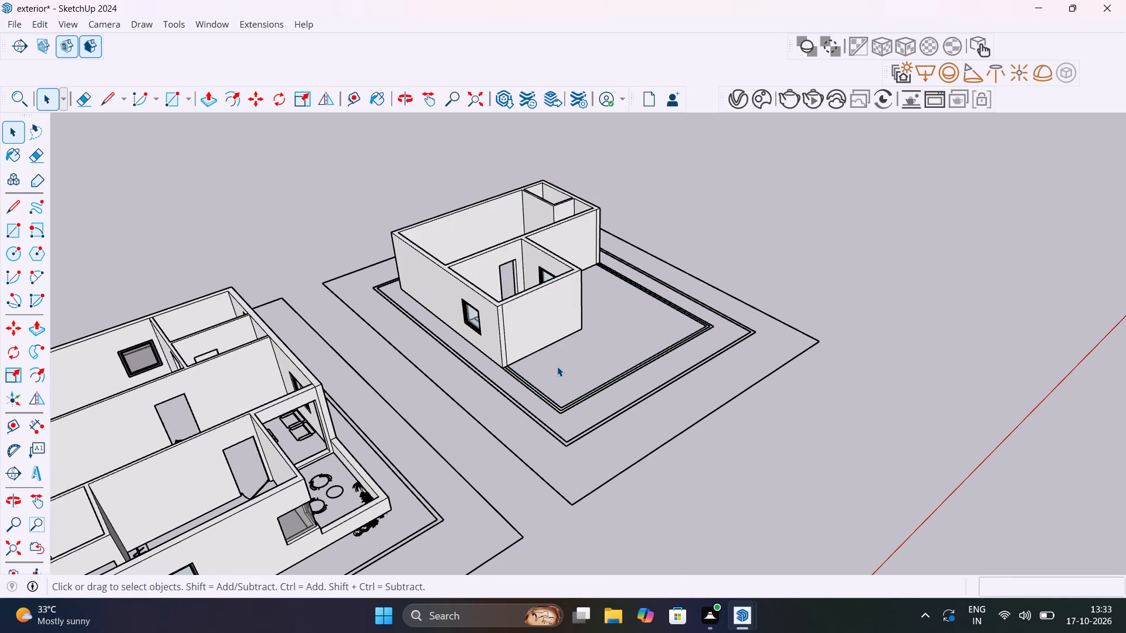
# Delete the narrow face strip between the outline lines around the open terrace beside the staircase room.
pyautogui.scroll(5, 549, 375)
pyautogui.moveTo(493, 463); pyautogui.dragTo(489, 550, button='middle')
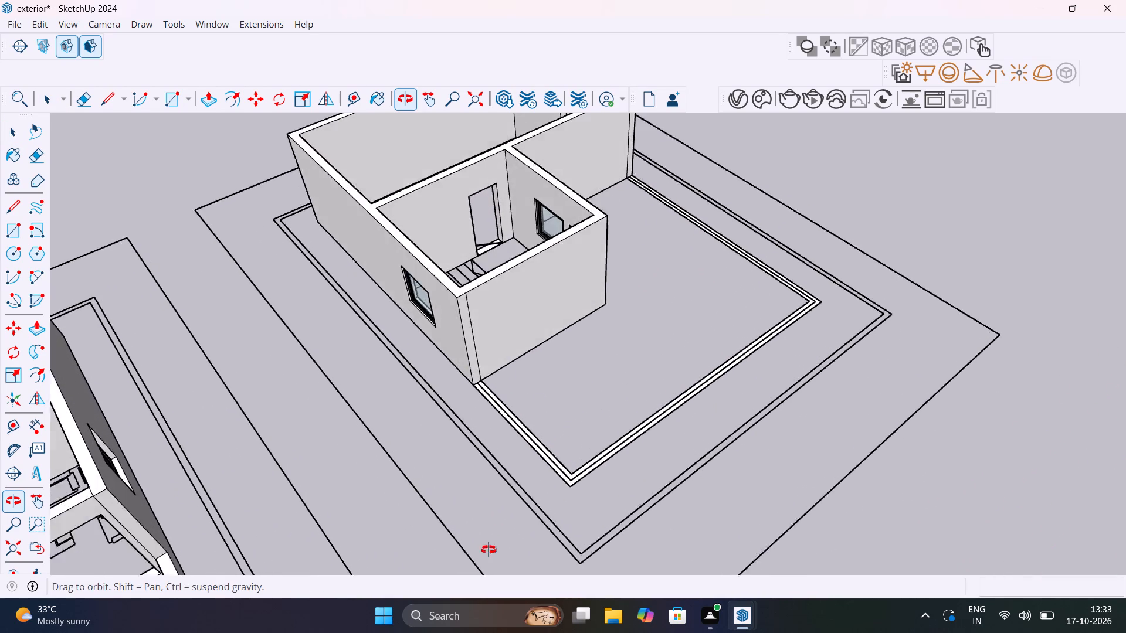
pyautogui.moveTo(489, 550); pyautogui.dragTo(475, 632, button='middle')
pyautogui.scroll(-7, 500, 475)
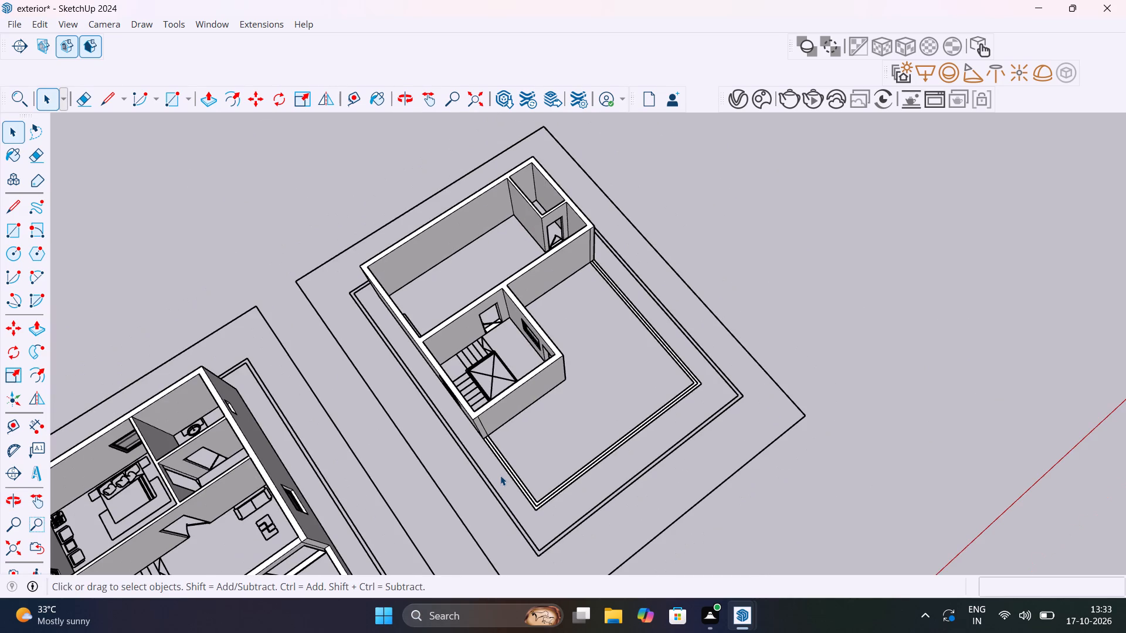
pyautogui.keyDown('shift'); pyautogui.moveTo(500, 475); pyautogui.dragTo(501, 336, button='middle'); pyautogui.keyUp('shift')
pyautogui.scroll(4, 501, 337)
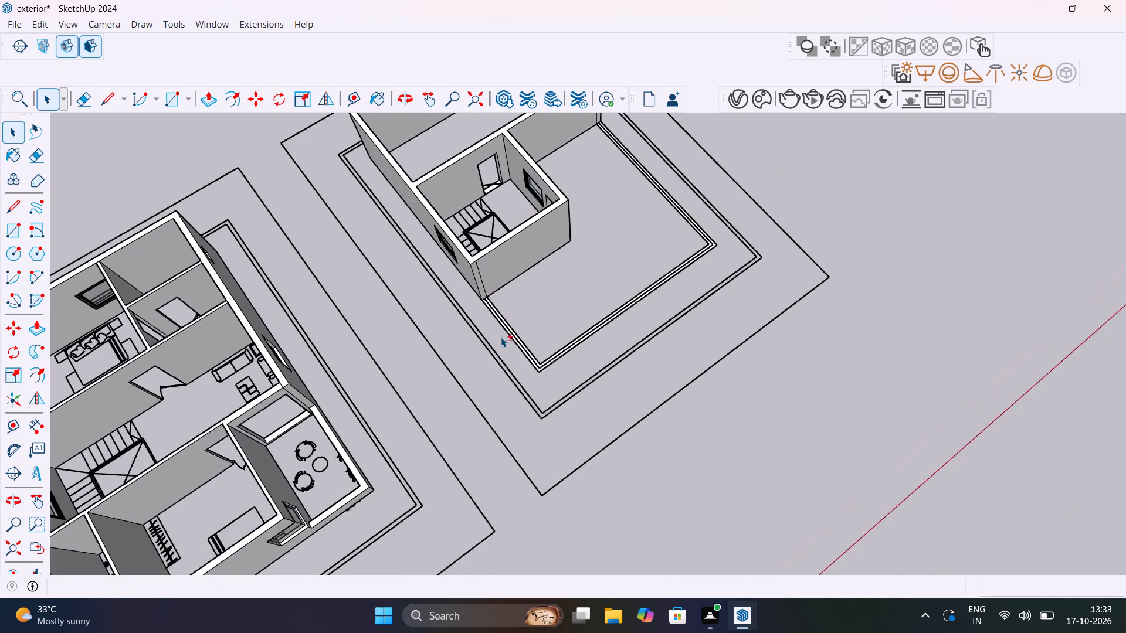
pyautogui.scroll(13, 501, 337)
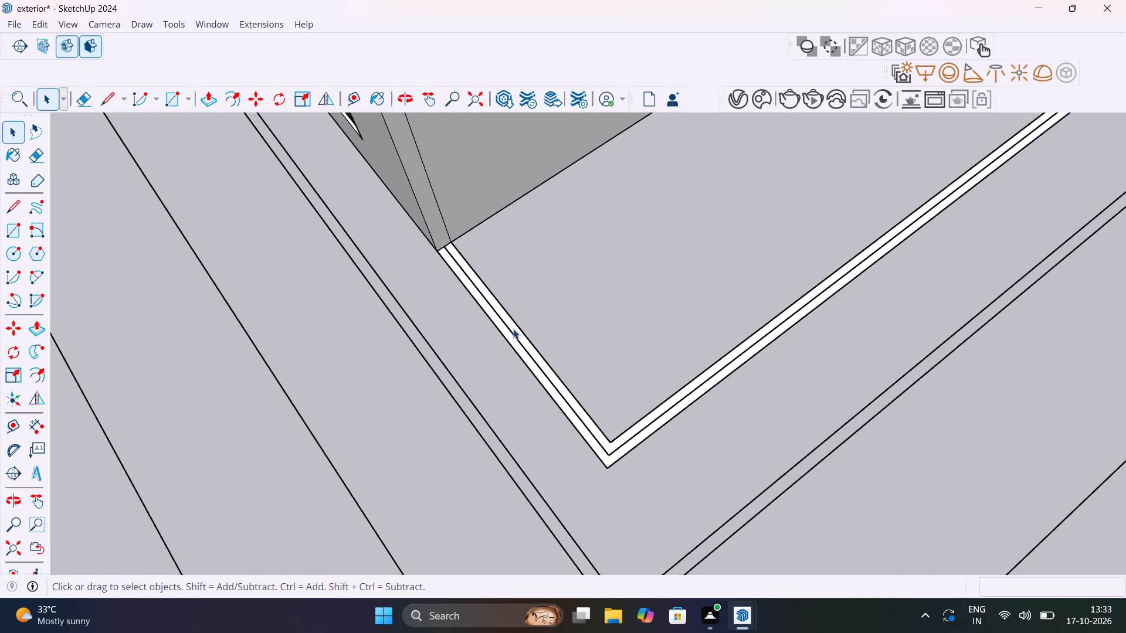
pyautogui.click(517, 330)
pyautogui.press('Delete')
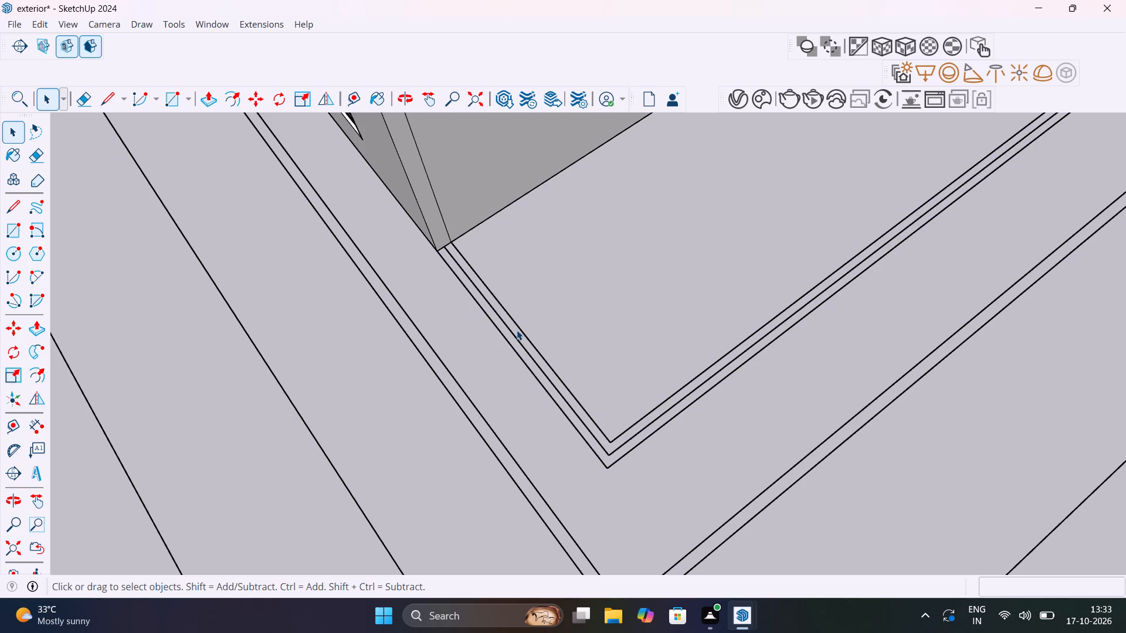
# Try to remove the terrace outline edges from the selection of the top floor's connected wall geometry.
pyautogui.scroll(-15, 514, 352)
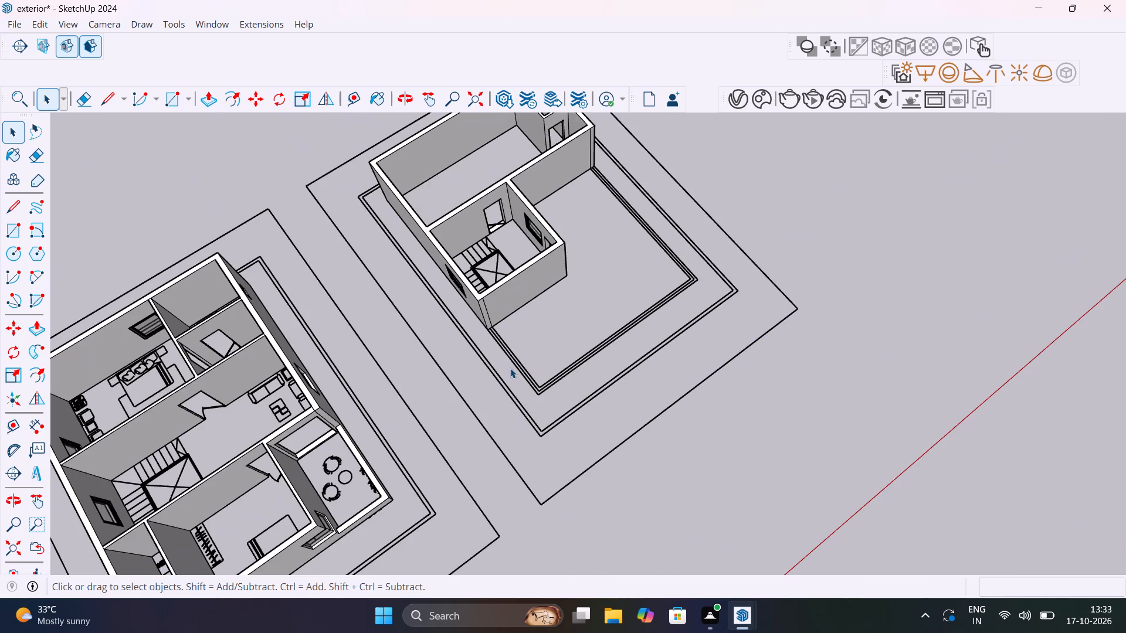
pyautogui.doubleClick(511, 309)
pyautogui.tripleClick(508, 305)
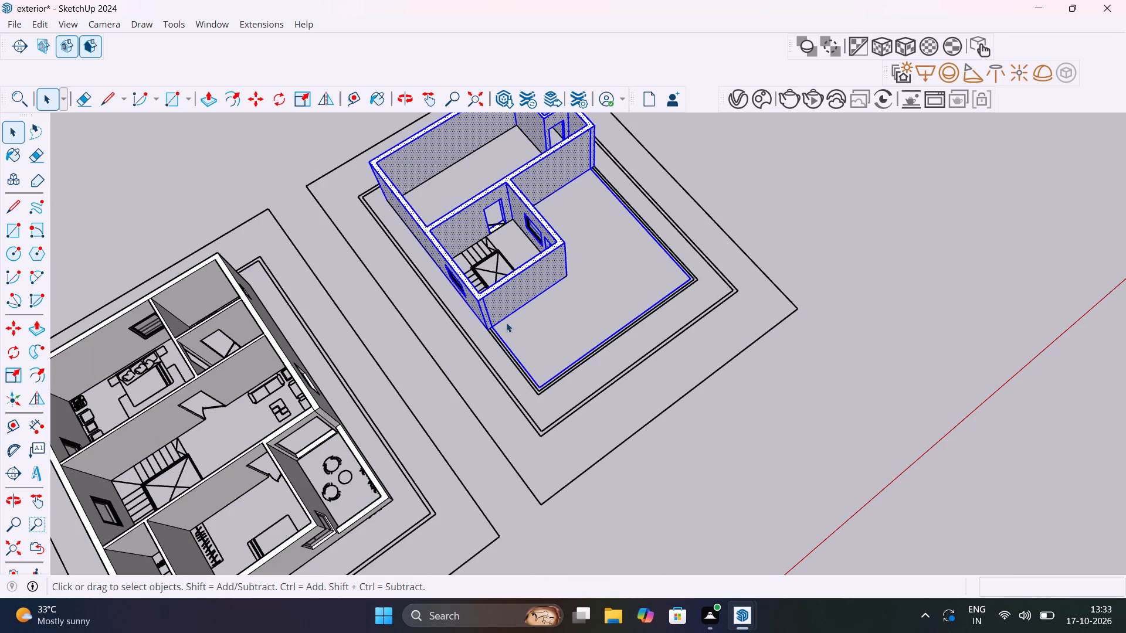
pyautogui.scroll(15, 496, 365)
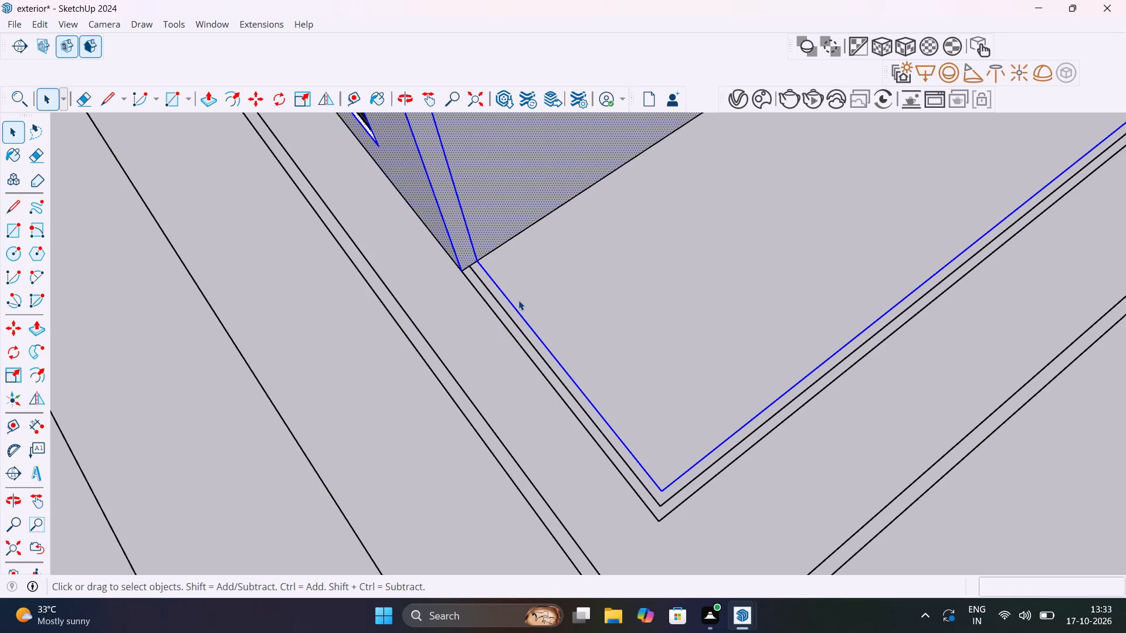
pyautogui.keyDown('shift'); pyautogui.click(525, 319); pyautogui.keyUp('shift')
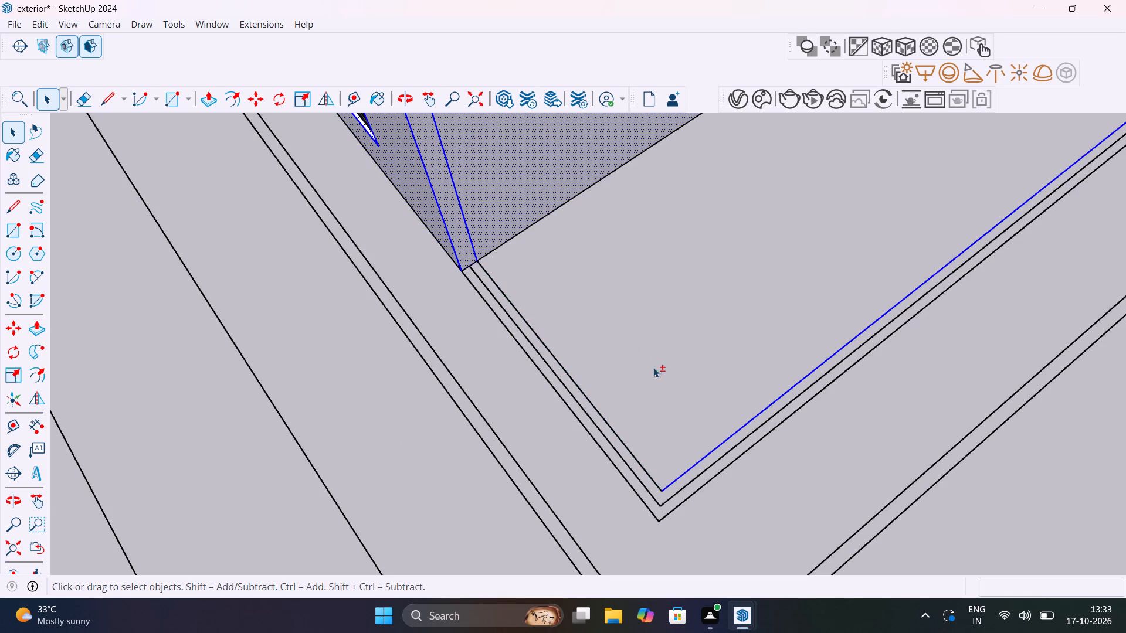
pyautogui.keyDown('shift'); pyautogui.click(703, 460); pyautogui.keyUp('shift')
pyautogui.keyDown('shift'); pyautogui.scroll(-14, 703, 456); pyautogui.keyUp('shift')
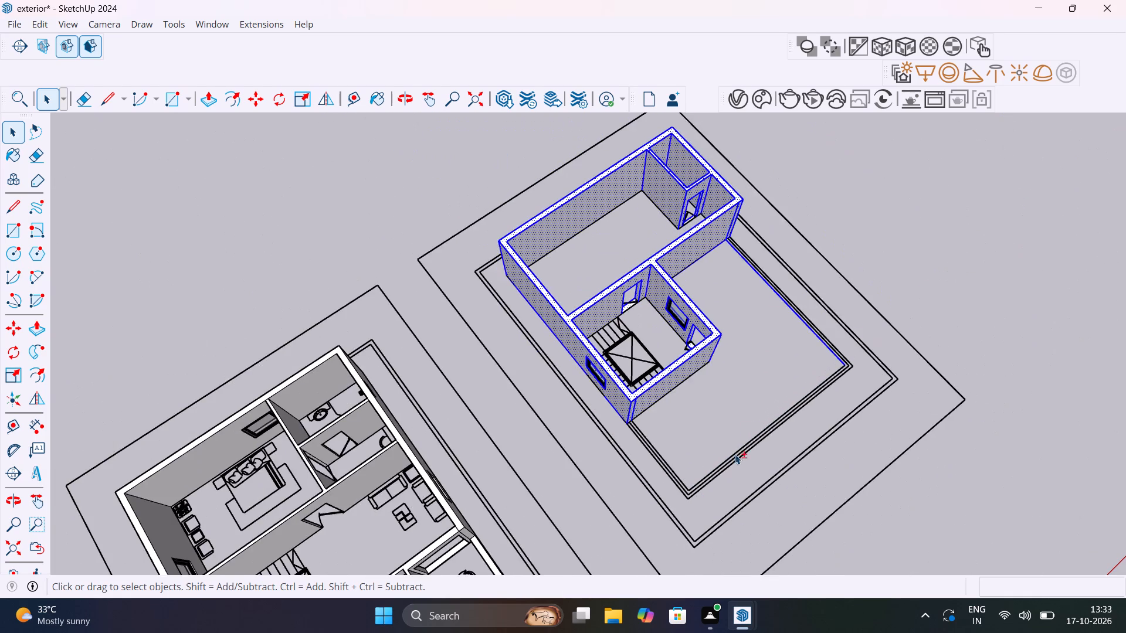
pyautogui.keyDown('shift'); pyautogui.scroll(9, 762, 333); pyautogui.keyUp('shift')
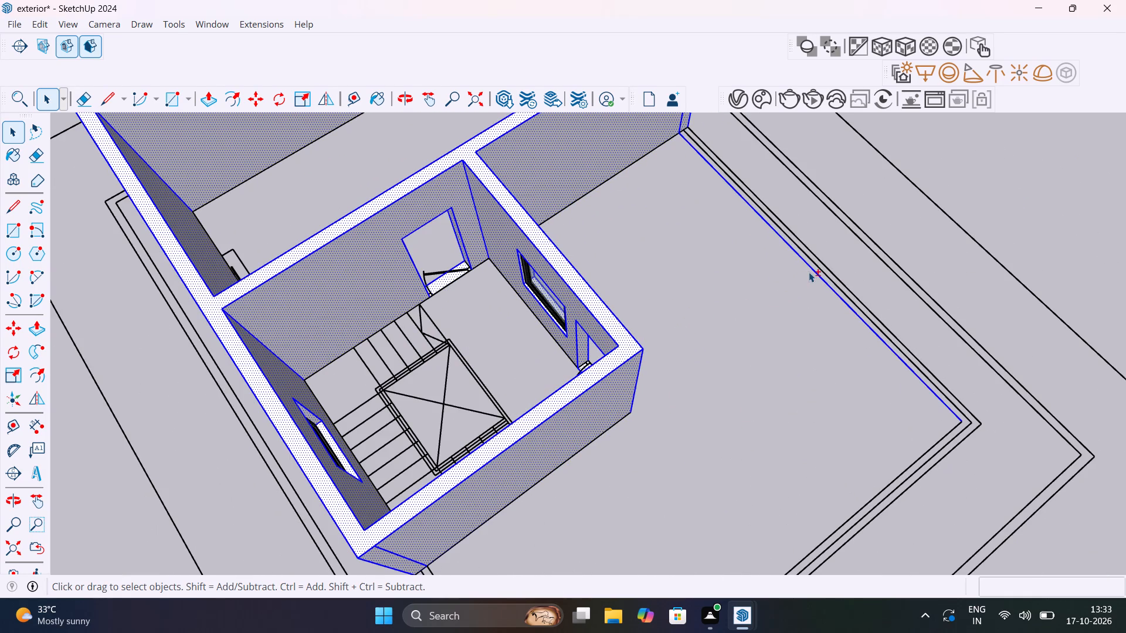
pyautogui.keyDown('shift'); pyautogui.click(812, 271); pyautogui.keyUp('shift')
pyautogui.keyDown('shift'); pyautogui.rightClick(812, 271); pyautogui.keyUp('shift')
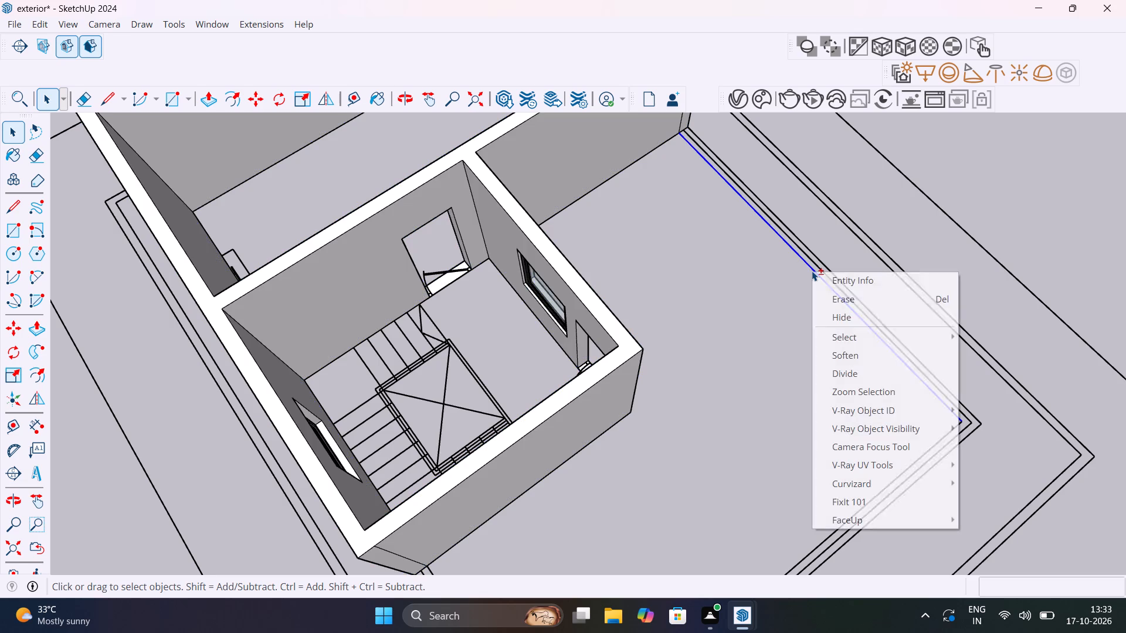
# Select all of the top floor's connected wall geometry and make it a group.
pyautogui.doubleClick(556, 377)
pyautogui.tripleClick(569, 397)
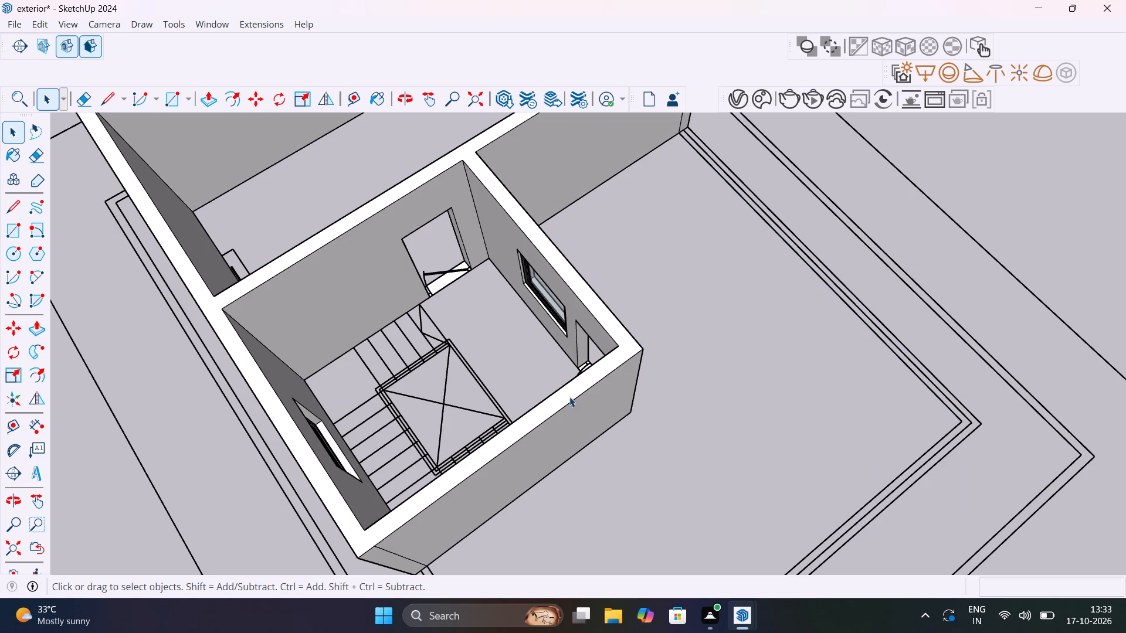
pyautogui.click(570, 397)
pyautogui.rightClick(570, 397)
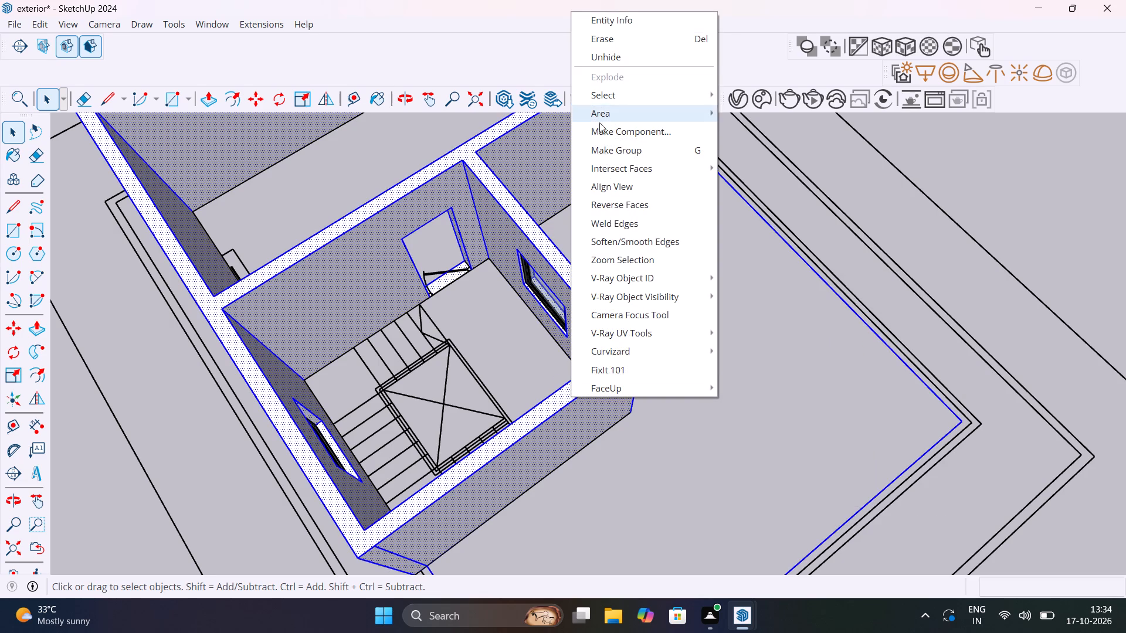
pyautogui.click(616, 148)
# Copy the top-floor wall group by its bottom outer corner onto the matching top corner of the stacked two-storey building.
pyautogui.scroll(-6, 667, 291)
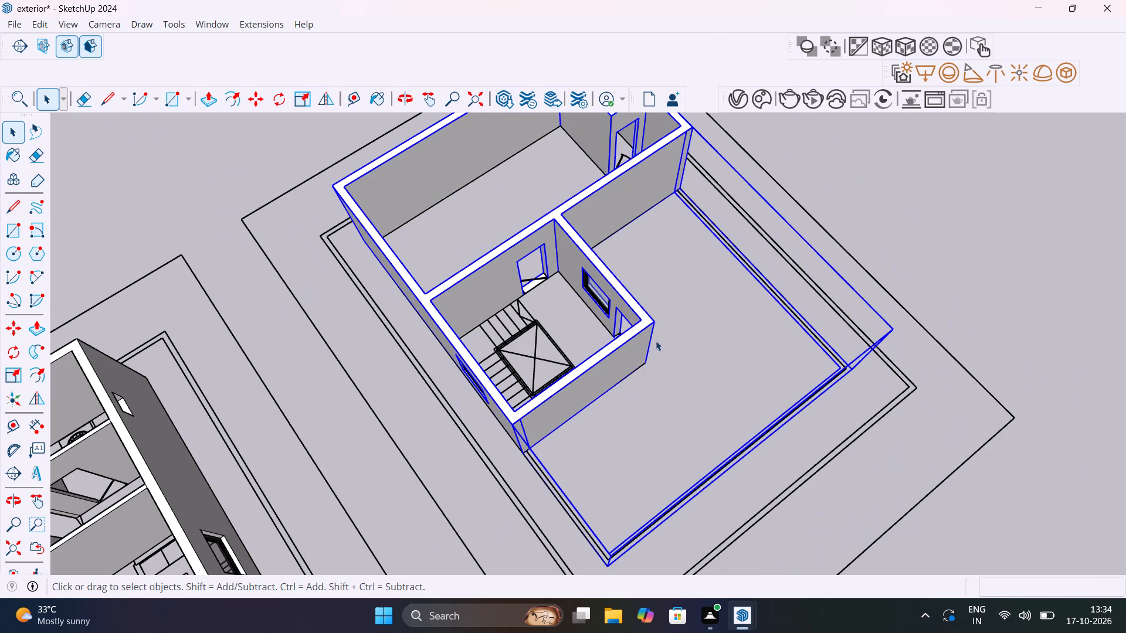
pyautogui.scroll(-1, 521, 349)
pyautogui.moveTo(521, 349); pyautogui.dragTo(900, 222, button='middle')
pyautogui.moveTo(473, 450); pyautogui.dragTo(719, 271, button='middle')
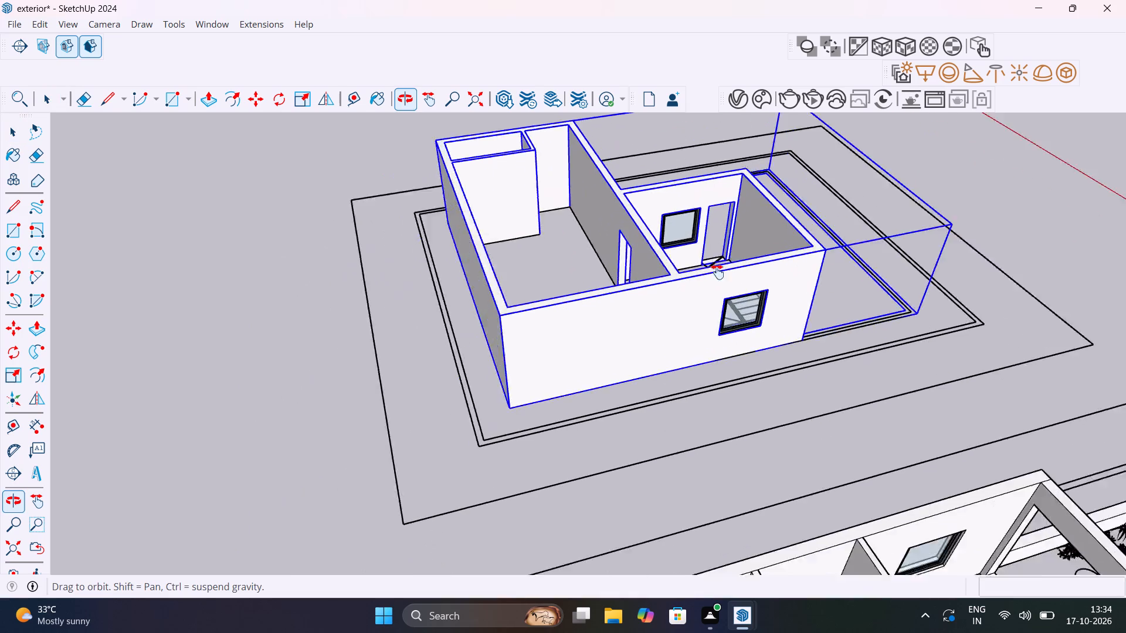
pyautogui.moveTo(719, 271); pyautogui.dragTo(734, 261, button='middle')
pyautogui.scroll(15, 598, 365)
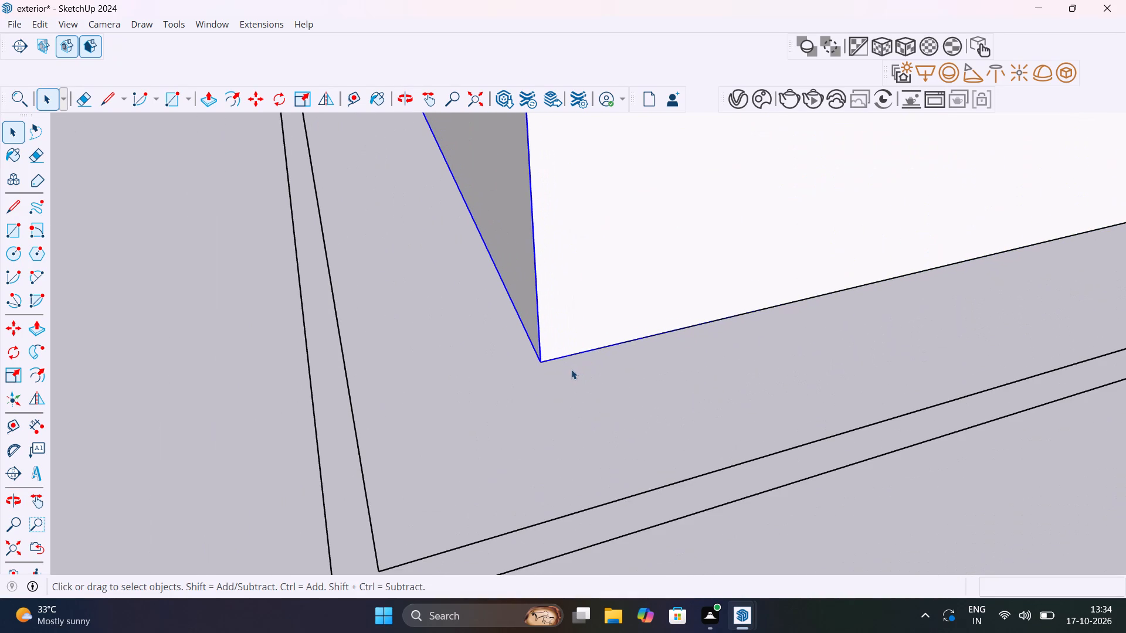
pyautogui.press('m')
pyautogui.click(544, 365)
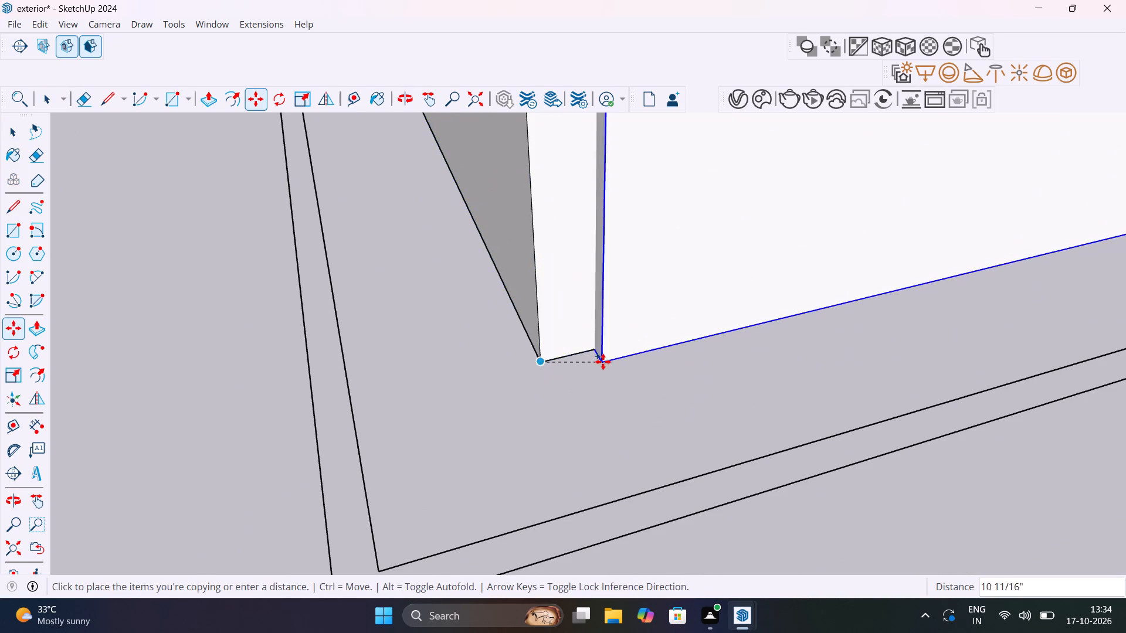
pyautogui.scroll(-20, 603, 362)
pyautogui.scroll(-11, 603, 362)
pyautogui.keyDown('shift'); pyautogui.moveTo(701, 433); pyautogui.dragTo(652, 156, button='middle'); pyautogui.keyUp('shift')
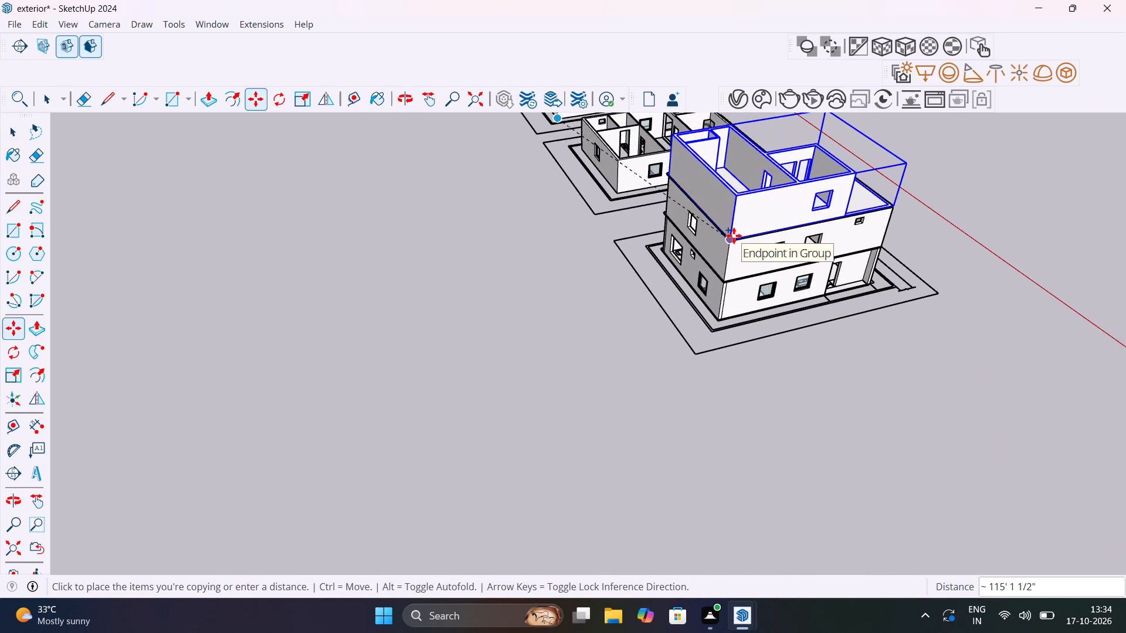
pyautogui.scroll(12, 732, 238)
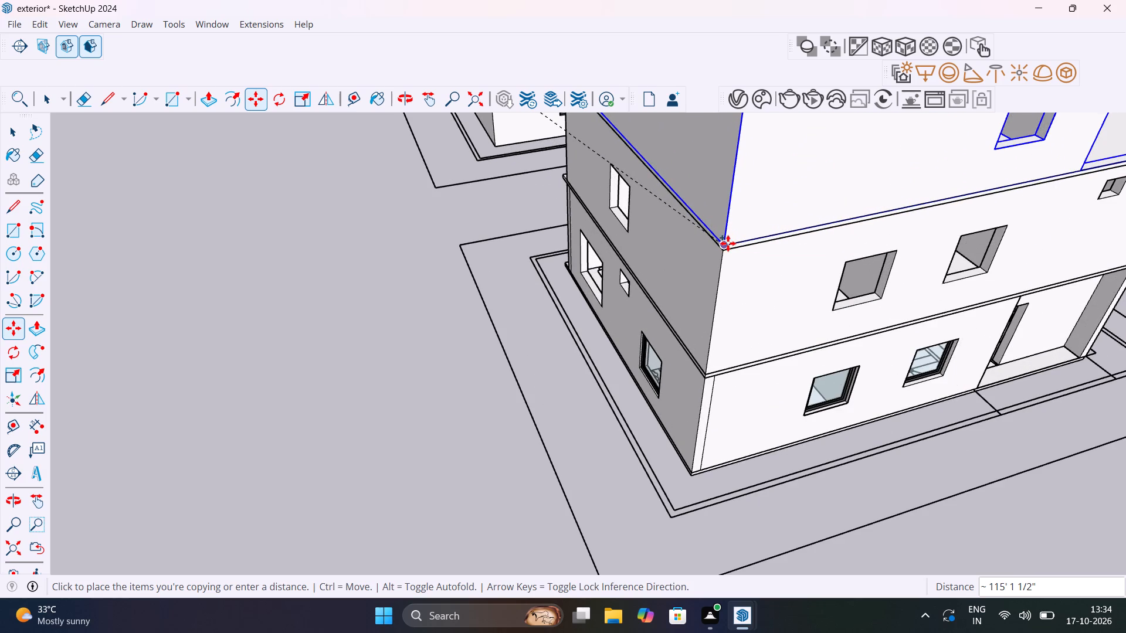
pyautogui.click(728, 243)
pyautogui.scroll(-7, 689, 309)
pyautogui.press('space')
pyautogui.click(487, 356)
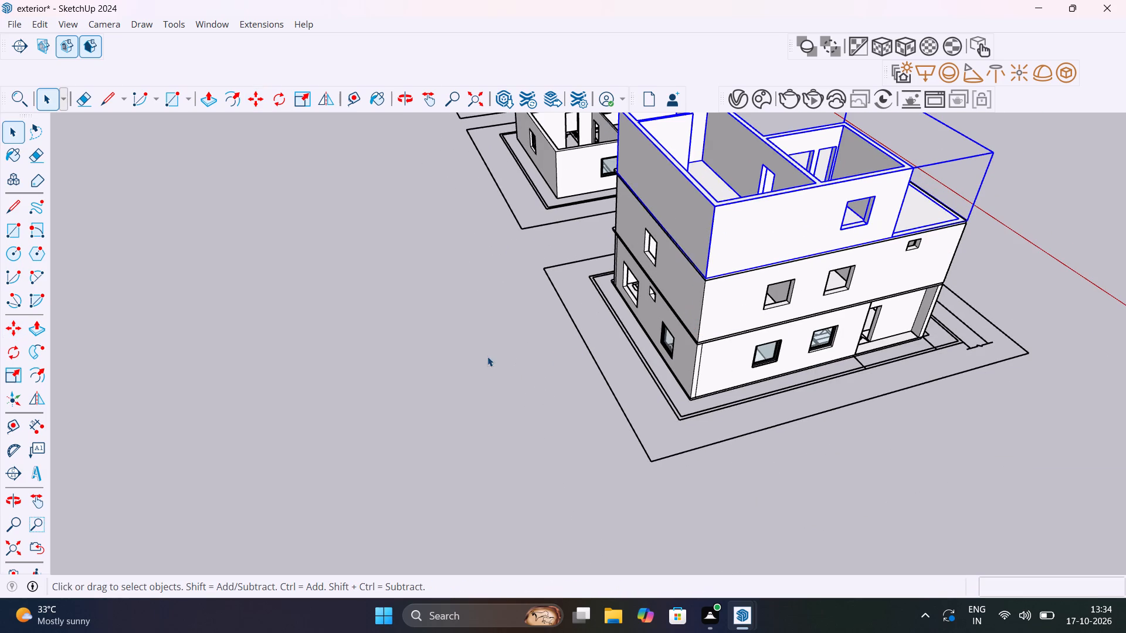
# Examine the stacked three-storey building's facades, floor joints and openings from several angles, alongside the separate floor models.
pyautogui.moveTo(820, 295); pyautogui.dragTo(603, 238, button='middle')
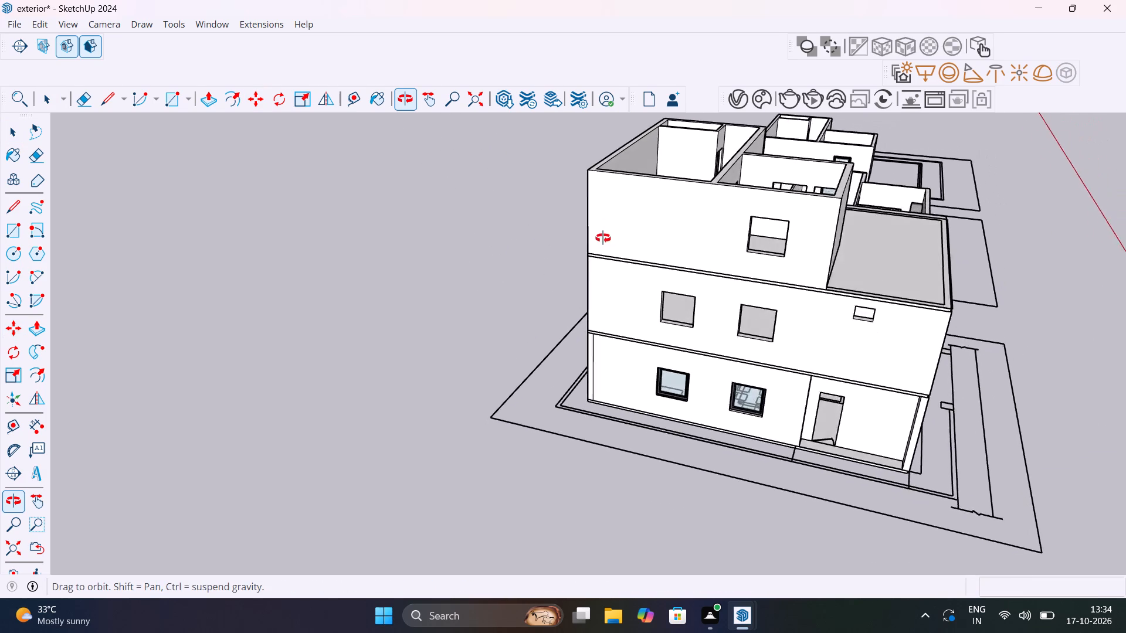
pyautogui.moveTo(603, 238); pyautogui.dragTo(735, 224, button='middle')
pyautogui.scroll(8, 765, 283)
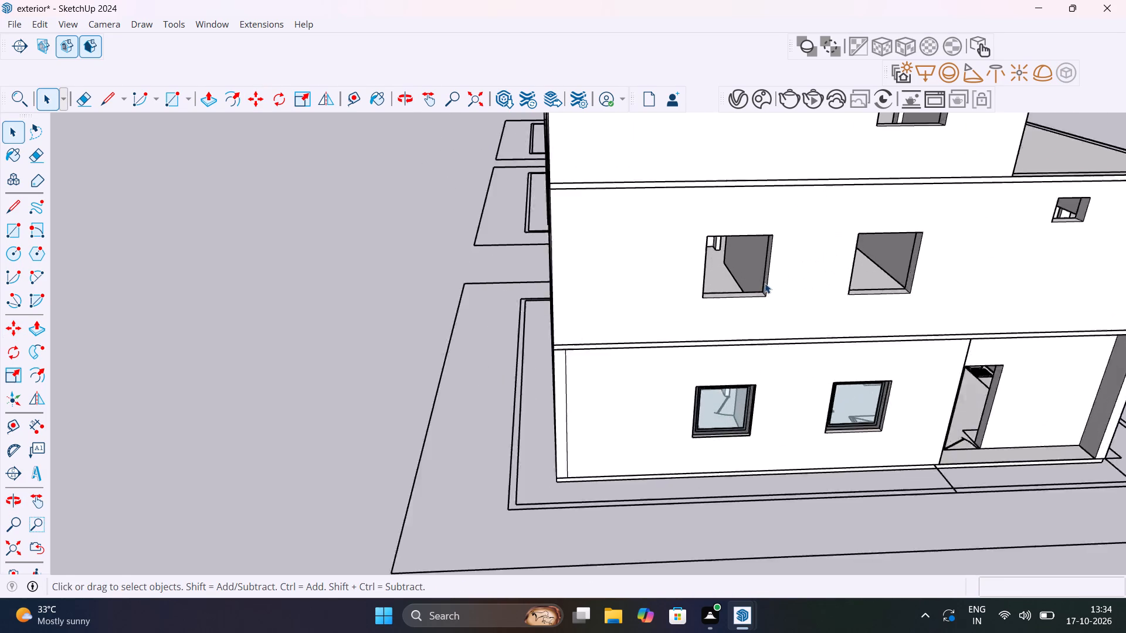
pyautogui.scroll(6, 765, 283)
pyautogui.moveTo(742, 302); pyautogui.dragTo(643, 389, button='middle')
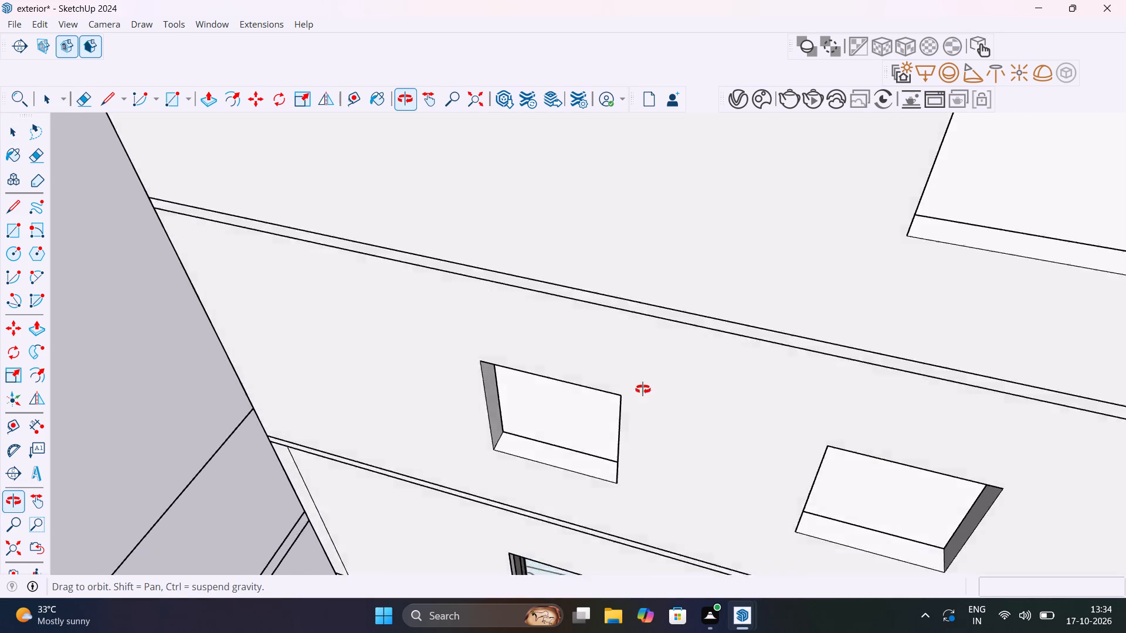
pyautogui.moveTo(643, 389); pyautogui.dragTo(683, 280, button='middle')
pyautogui.scroll(1, 683, 280)
pyautogui.scroll(-14, 684, 290)
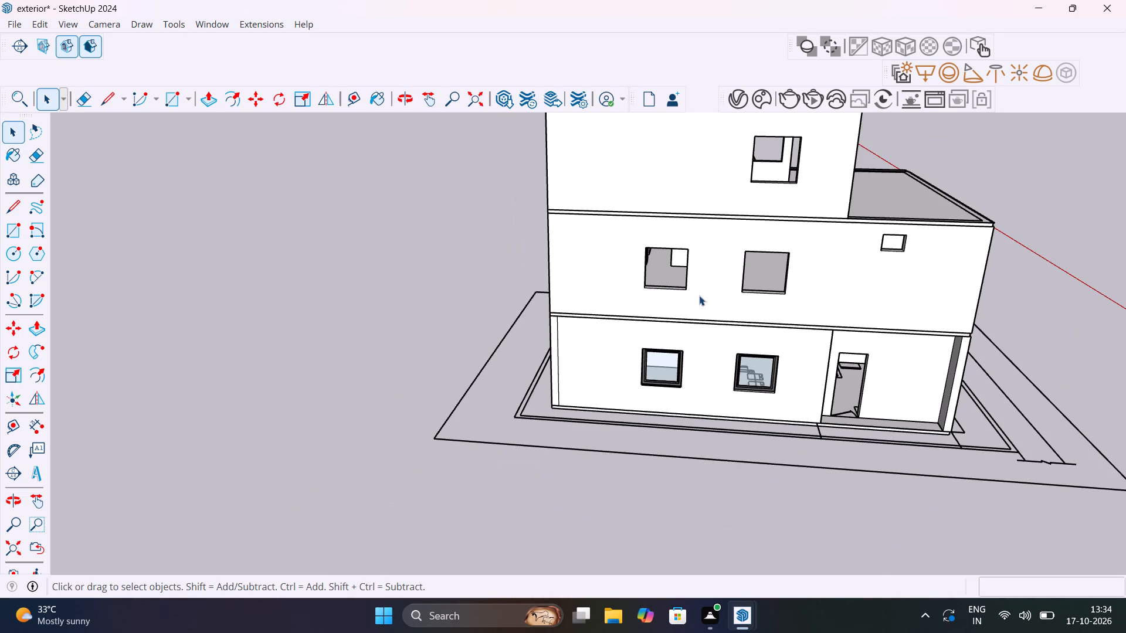
pyautogui.keyDown('shift'); pyautogui.moveTo(698, 294); pyautogui.dragTo(620, 430, button='middle'); pyautogui.keyUp('shift')
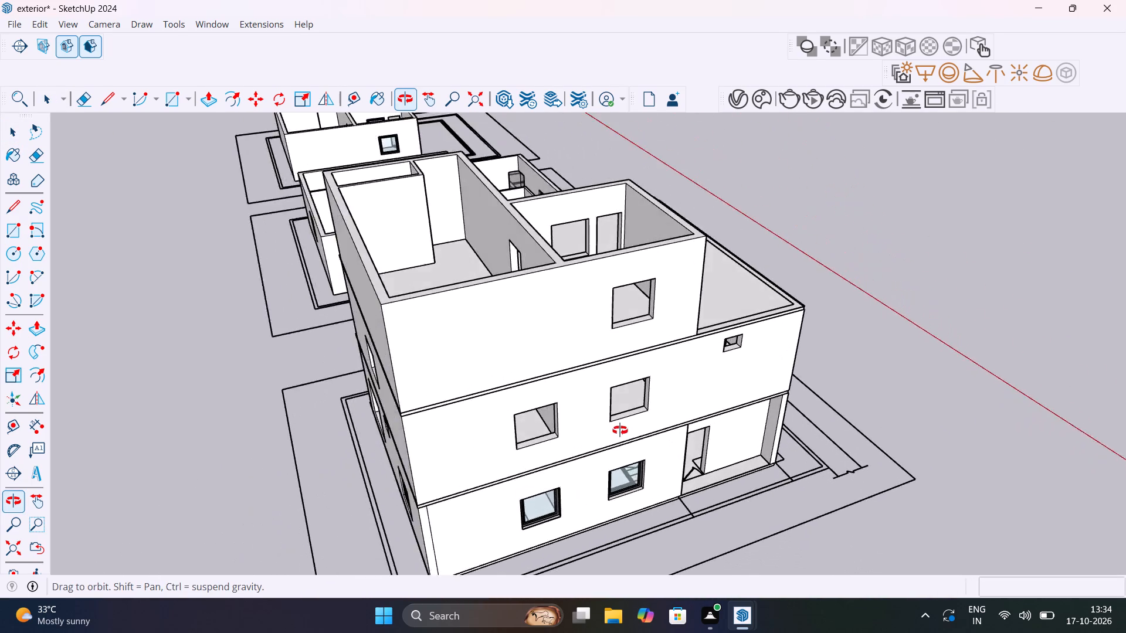
pyautogui.keyDown('shift'); pyautogui.moveTo(620, 430); pyautogui.dragTo(288, 427, button='middle'); pyautogui.keyUp('shift')
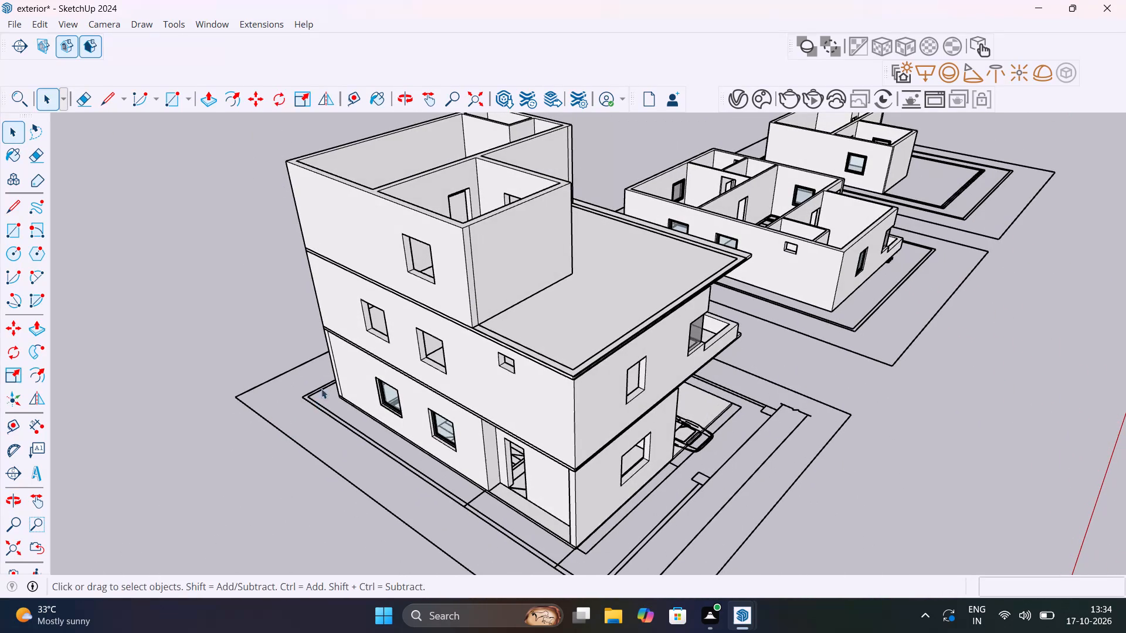
pyautogui.scroll(-7, 498, 276)
pyautogui.moveTo(544, 284); pyautogui.dragTo(262, 347, button='middle')
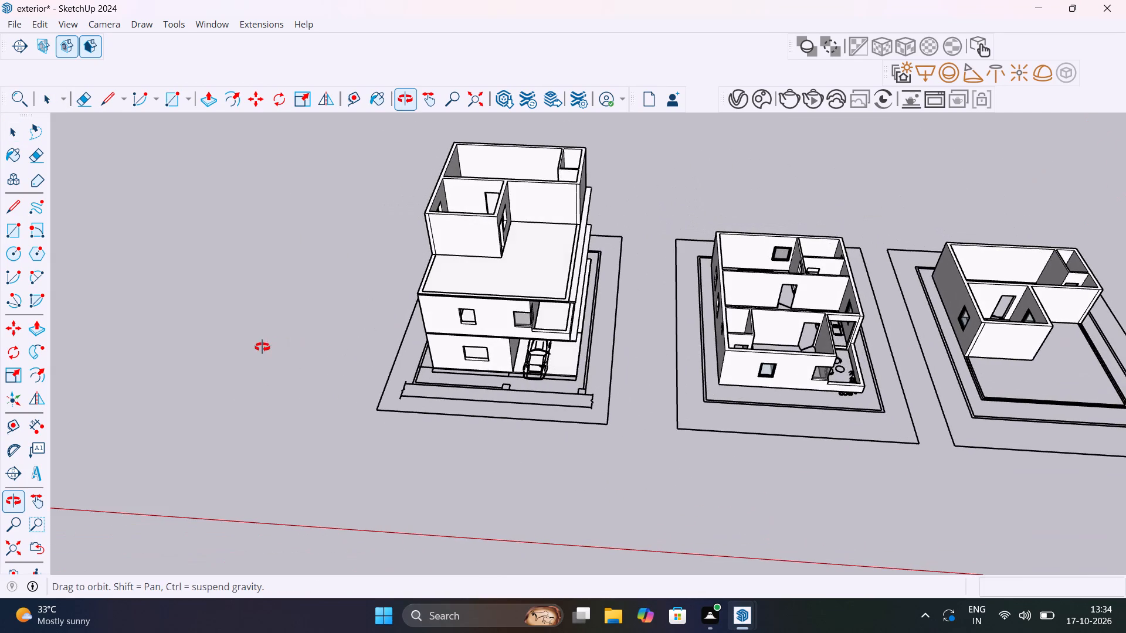
pyautogui.moveTo(262, 347); pyautogui.dragTo(737, 422, button='middle')
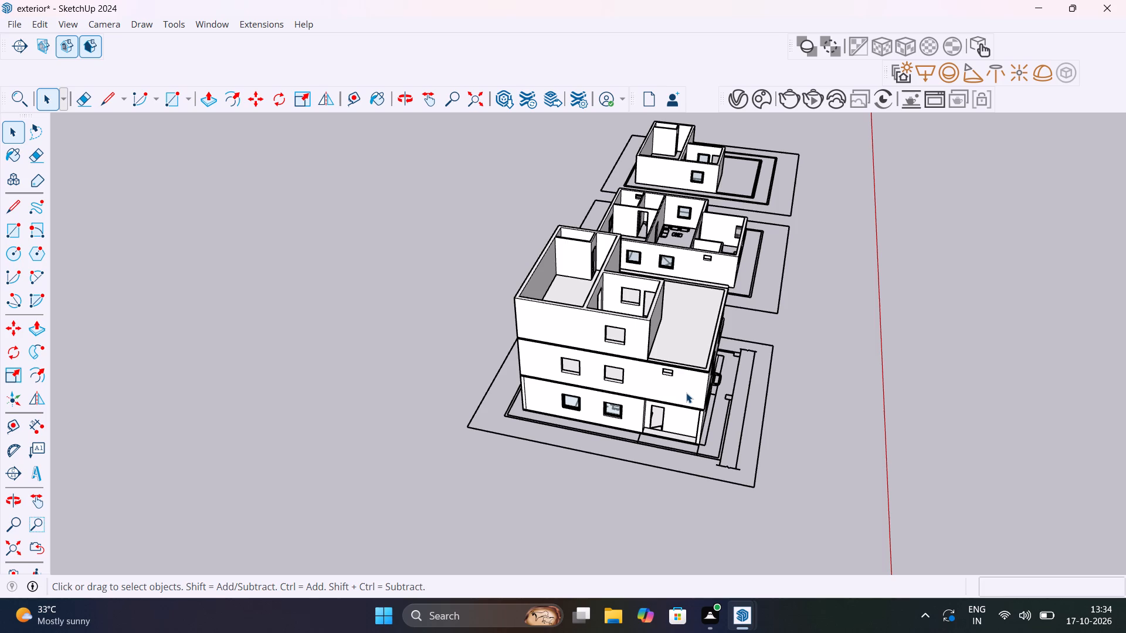
# Copy the ground floor's two side-by-side windows up into the two matching middle-floor openings, aligning a frame corner with its opening's corner.
pyautogui.scroll(9, 601, 379)
pyautogui.moveTo(602, 435); pyautogui.dragTo(658, 359, button='middle')
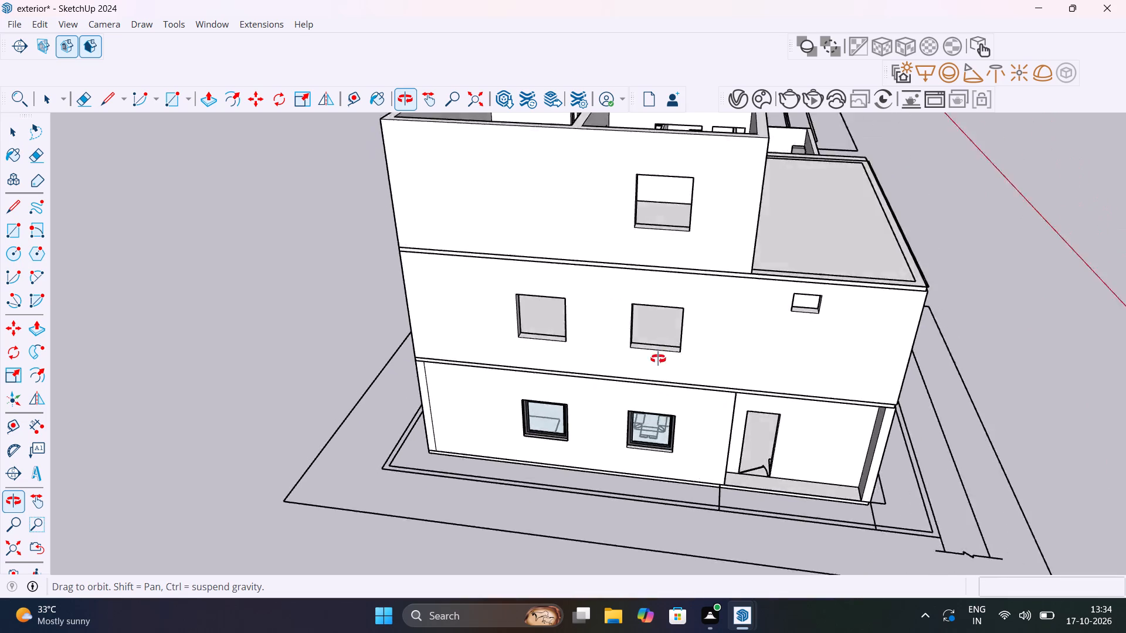
pyautogui.moveTo(658, 359); pyautogui.dragTo(704, 300, button='middle')
pyautogui.scroll(1, 704, 300)
pyautogui.scroll(5, 568, 392)
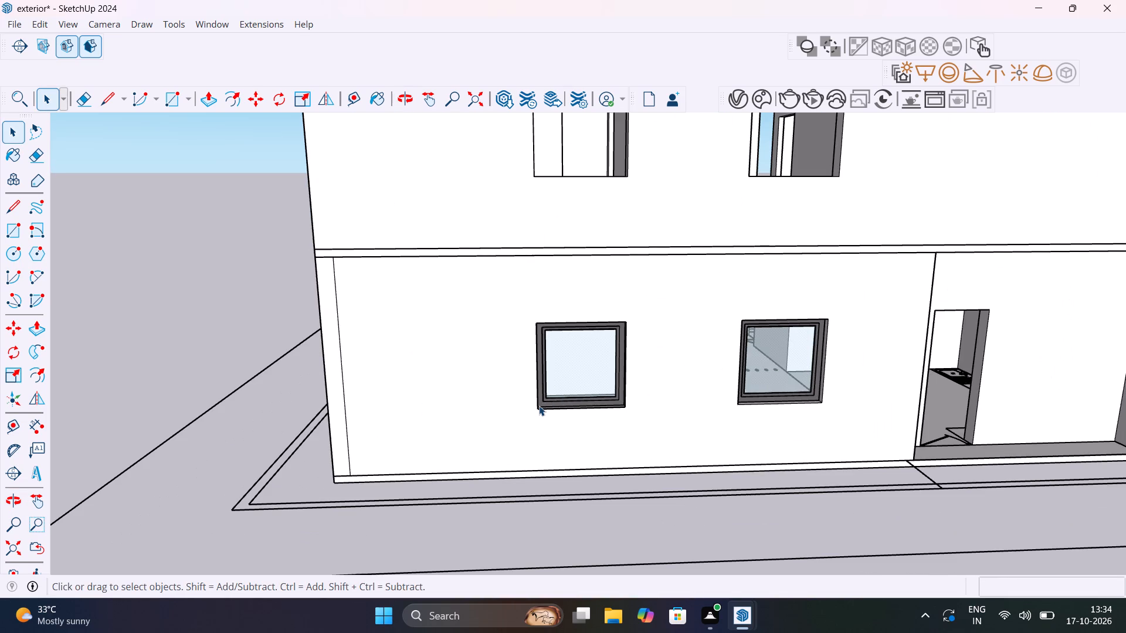
pyautogui.click(541, 403)
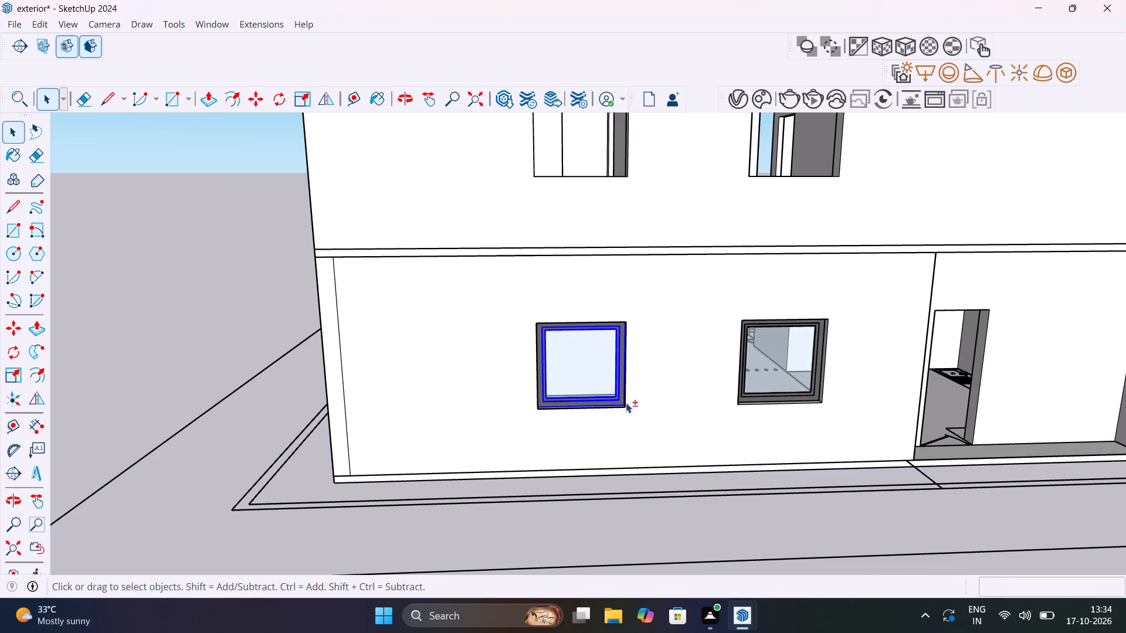
pyautogui.keyDown('shift'); pyautogui.click(787, 398); pyautogui.keyUp('shift')
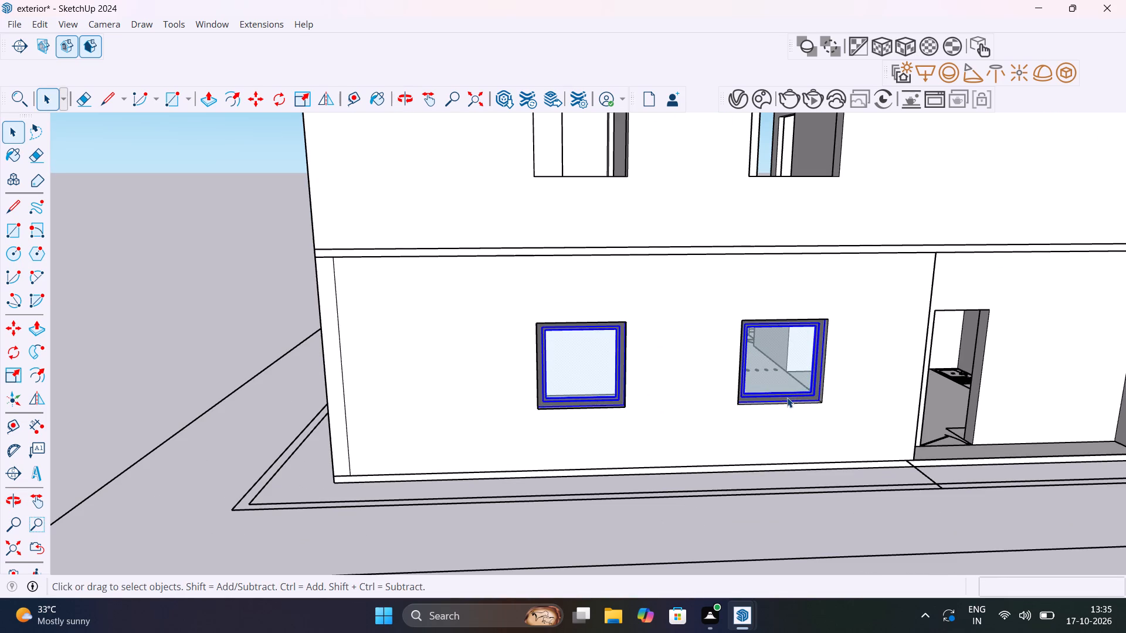
pyautogui.press('m')
pyautogui.scroll(8, 540, 400)
pyautogui.moveTo(542, 418); pyautogui.dragTo(513, 472, button='middle')
pyautogui.scroll(9, 514, 470)
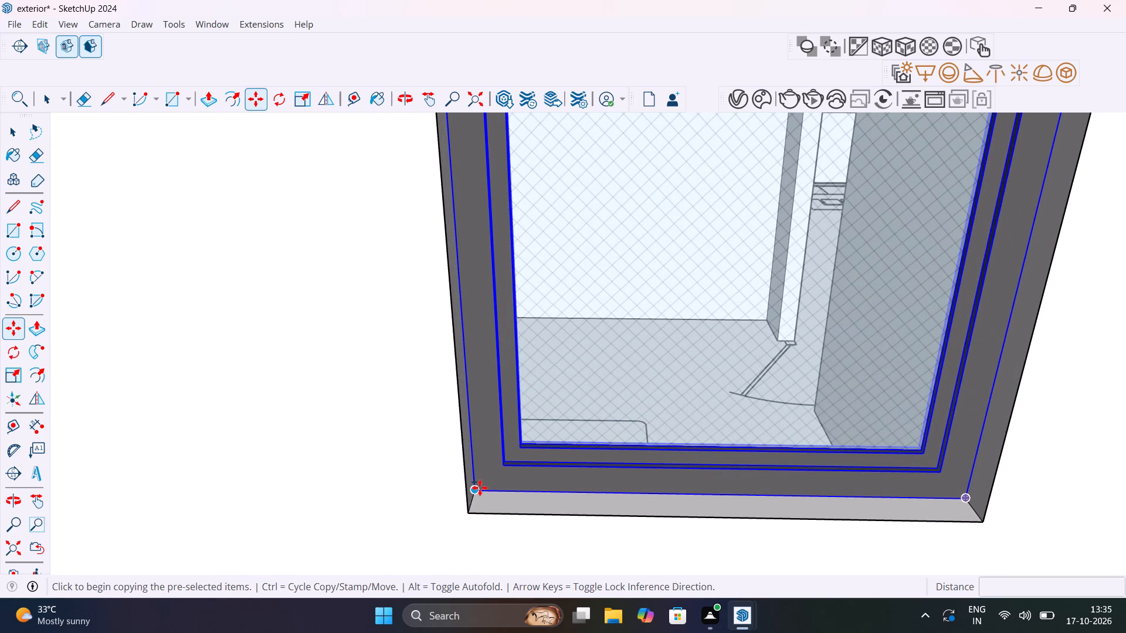
pyautogui.click(475, 490)
pyautogui.scroll(-19, 483, 359)
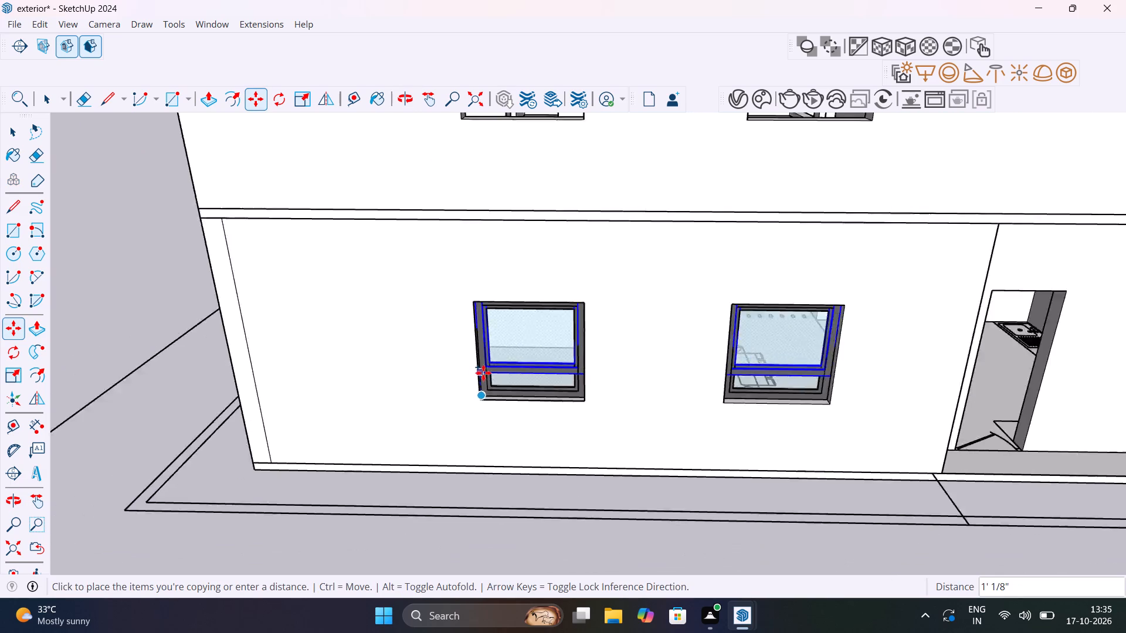
pyautogui.scroll(-10, 483, 373)
pyautogui.scroll(14, 483, 292)
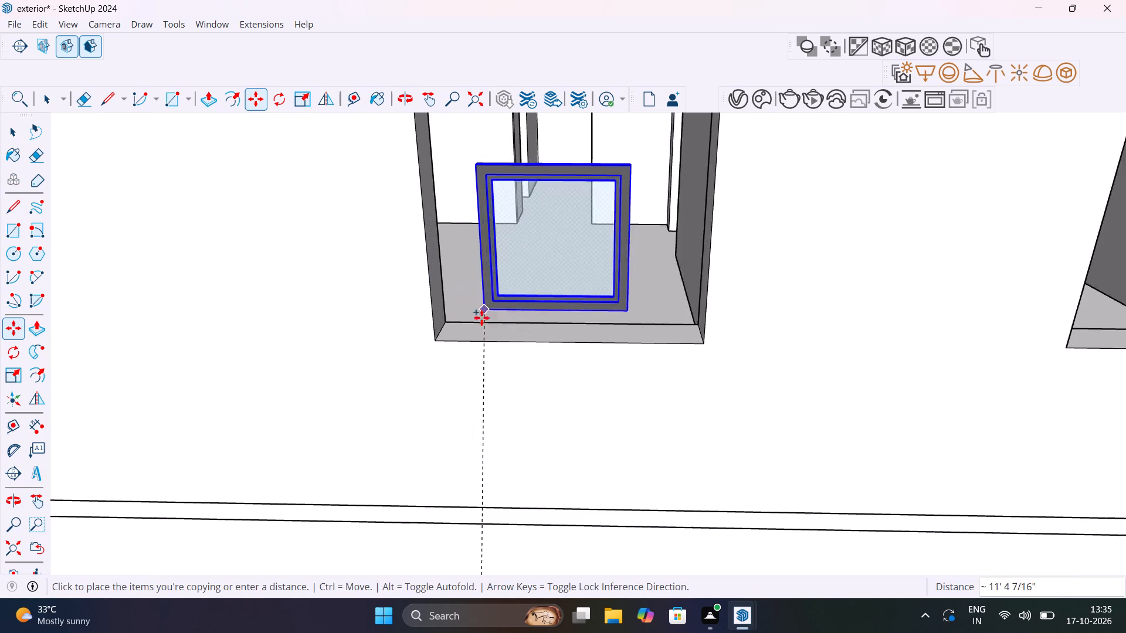
pyautogui.click(442, 327)
pyautogui.scroll(-3, 472, 362)
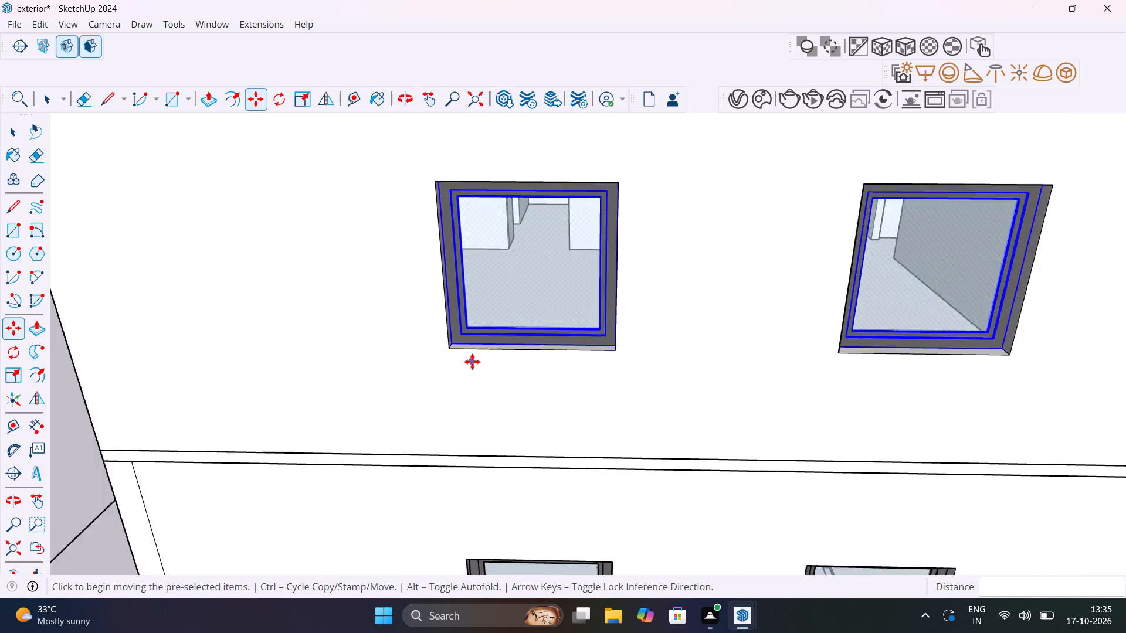
# Copy the middle-floor window below the top floor's empty side opening 10' 4" straight up, aligning its bottom corner with the opening's corner.
pyautogui.scroll(-18, 472, 362)
pyautogui.moveTo(567, 393); pyautogui.dragTo(329, 431, button='middle')
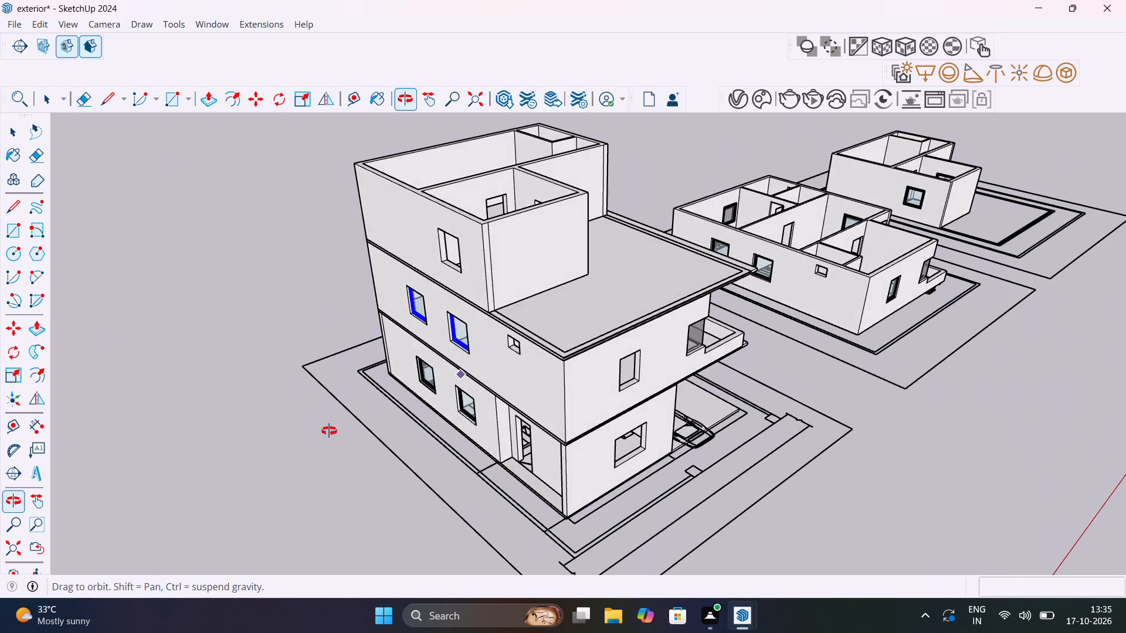
pyautogui.moveTo(329, 431); pyautogui.dragTo(539, 408, button='middle')
pyautogui.scroll(4, 529, 370)
pyautogui.press('space')
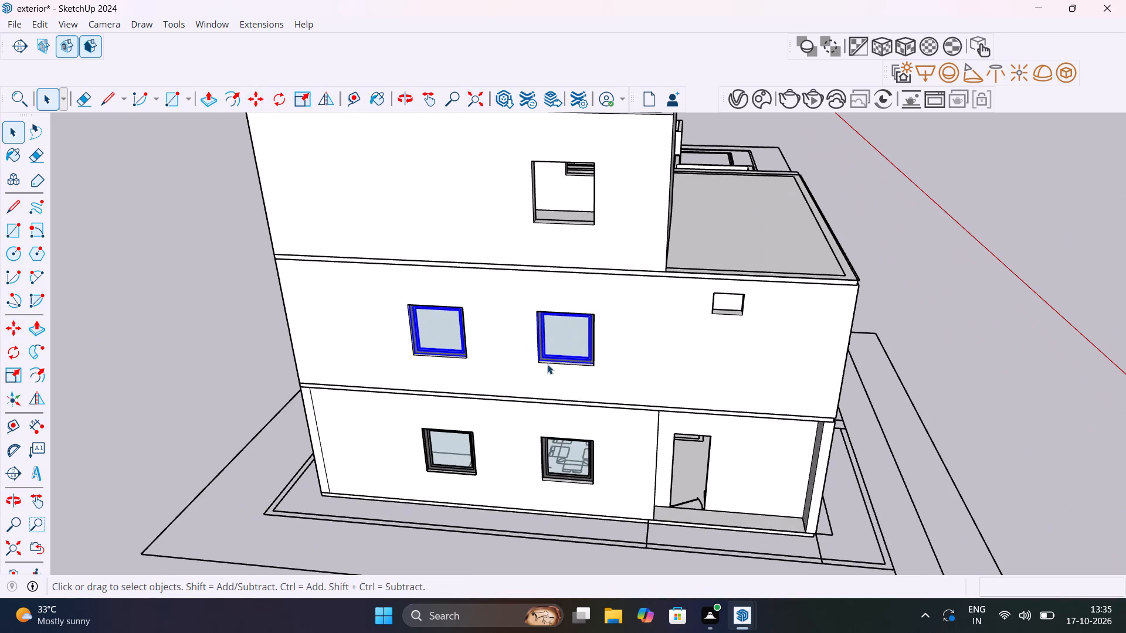
pyautogui.click(545, 356)
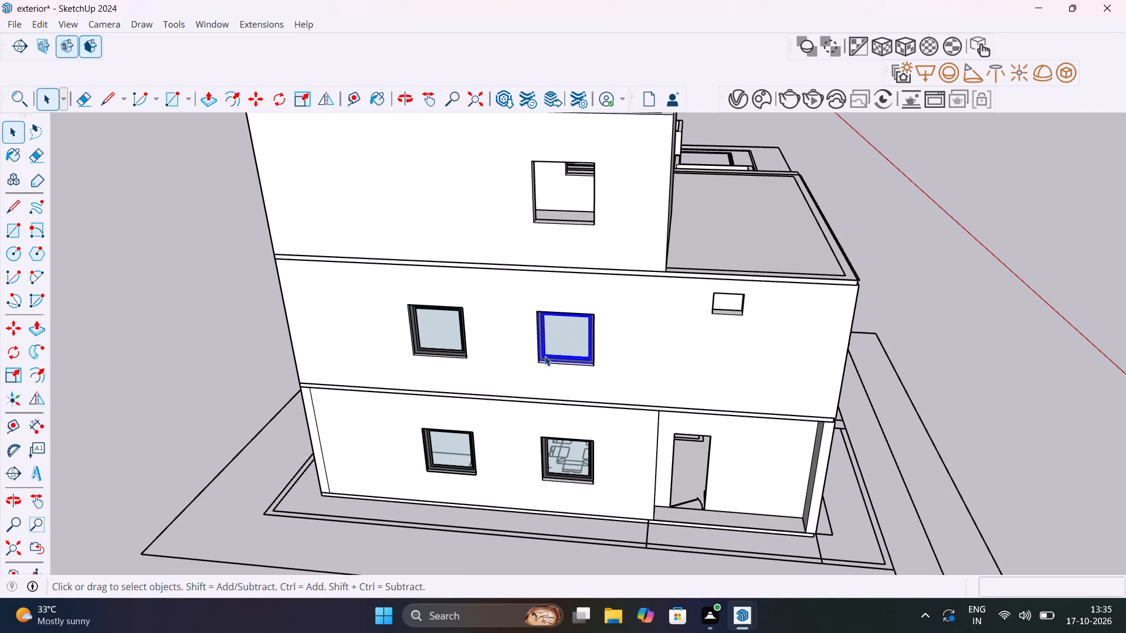
pyautogui.press('m')
pyautogui.scroll(5, 530, 365)
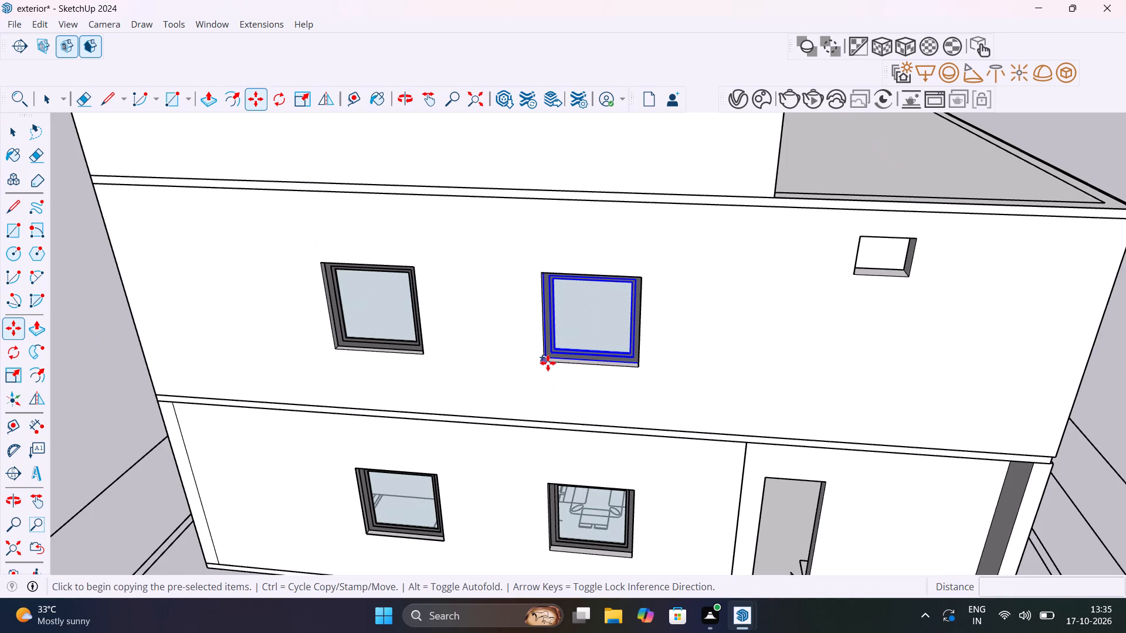
pyautogui.click(548, 361)
pyautogui.scroll(-14, 542, 281)
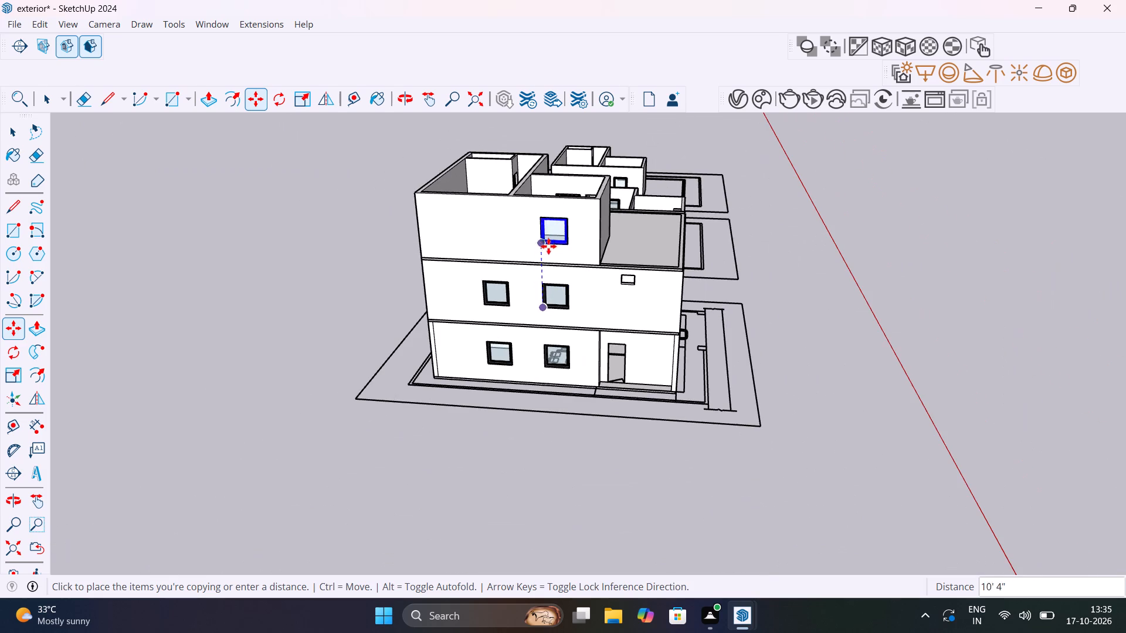
pyautogui.scroll(10, 550, 241)
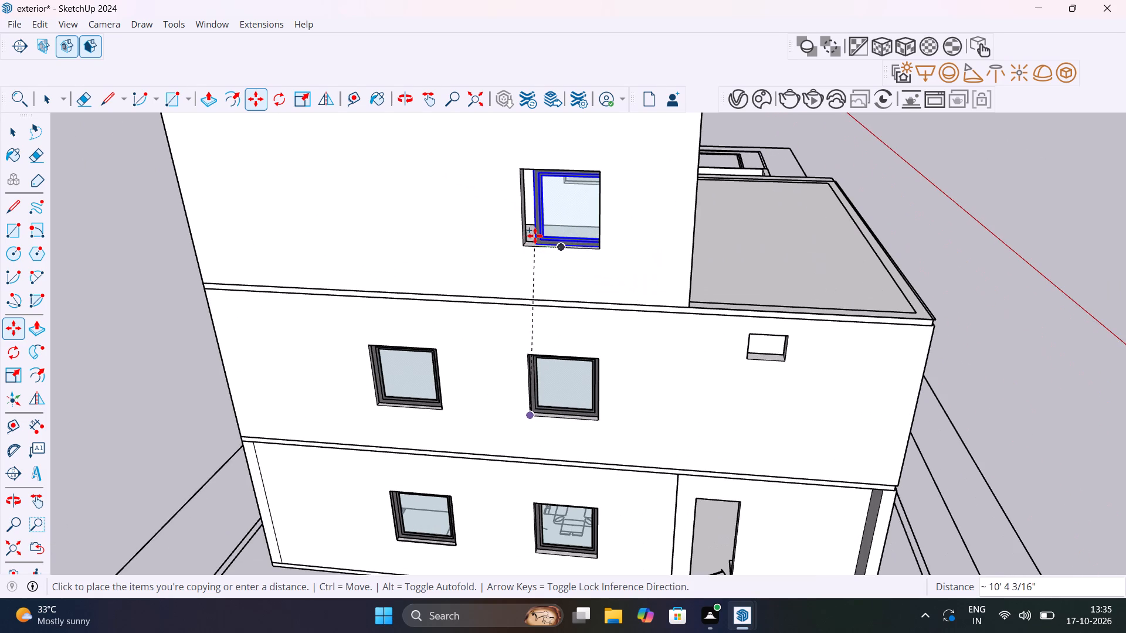
pyautogui.scroll(12, 526, 238)
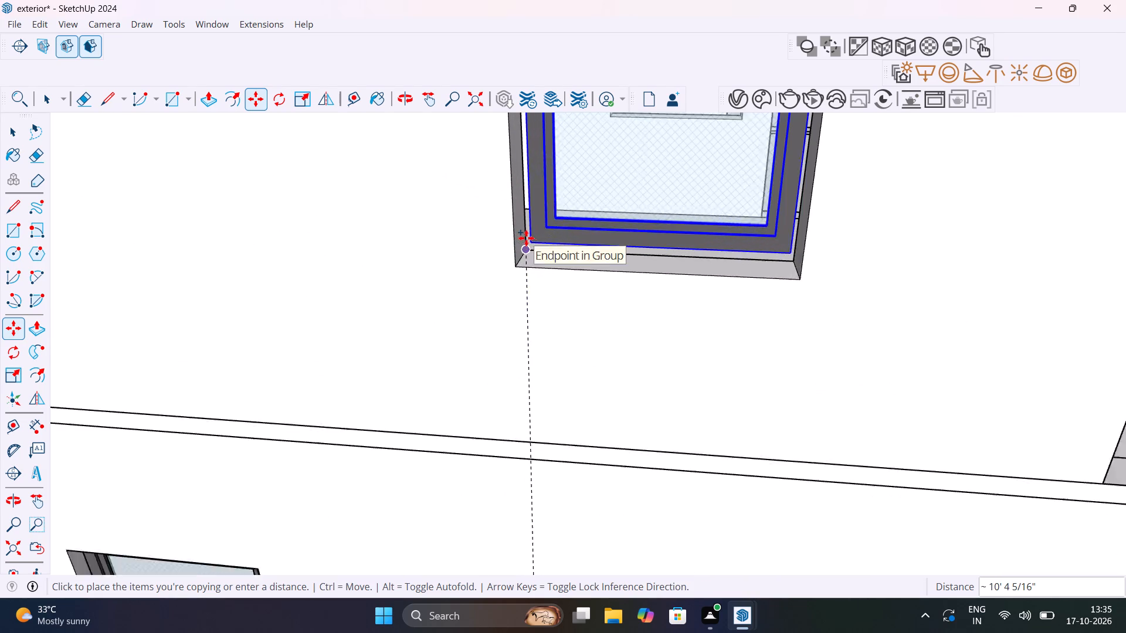
pyautogui.scroll(1, 526, 238)
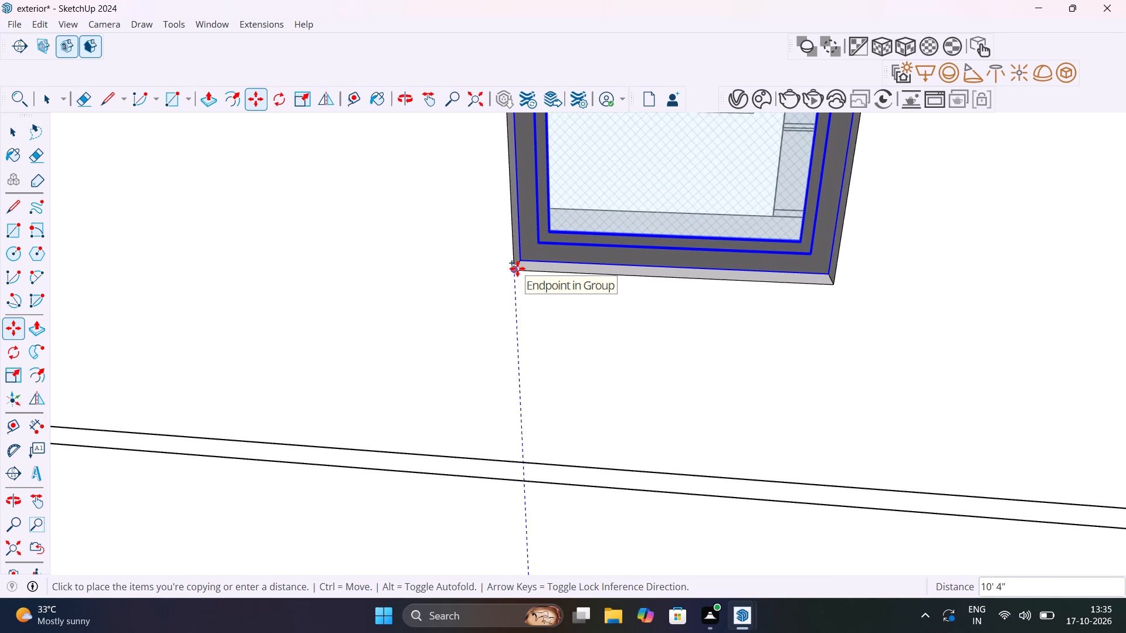
pyautogui.click(517, 268)
pyautogui.scroll(-20, 533, 274)
pyautogui.scroll(-1, 533, 274)
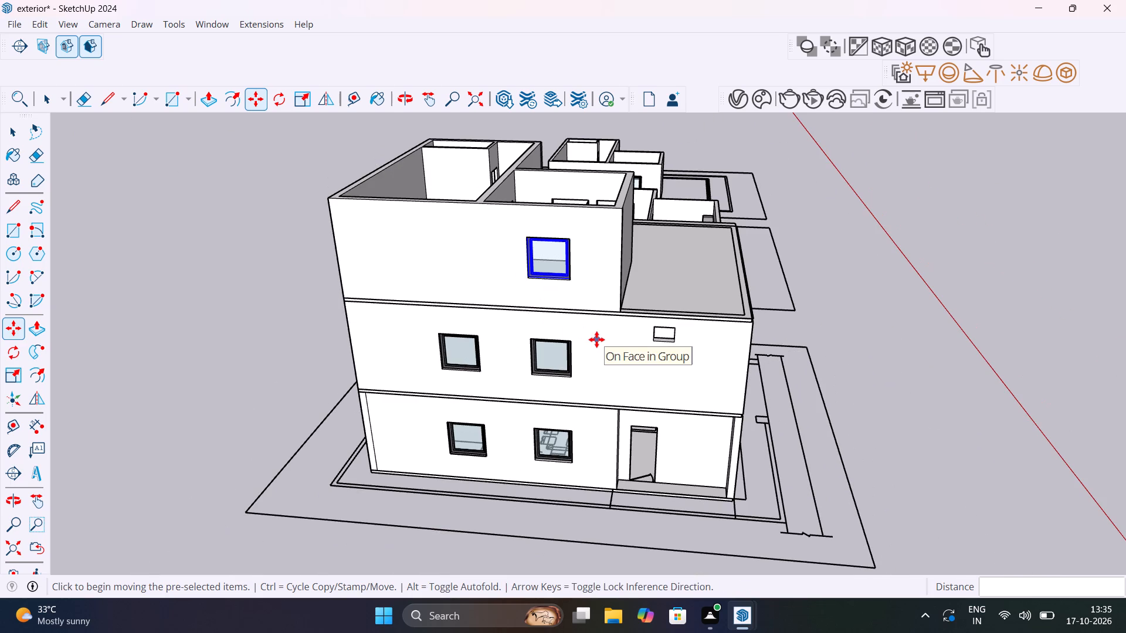
pyautogui.press('space')
pyautogui.moveTo(714, 318); pyautogui.dragTo(513, 360, button='middle')
pyautogui.click(312, 290)
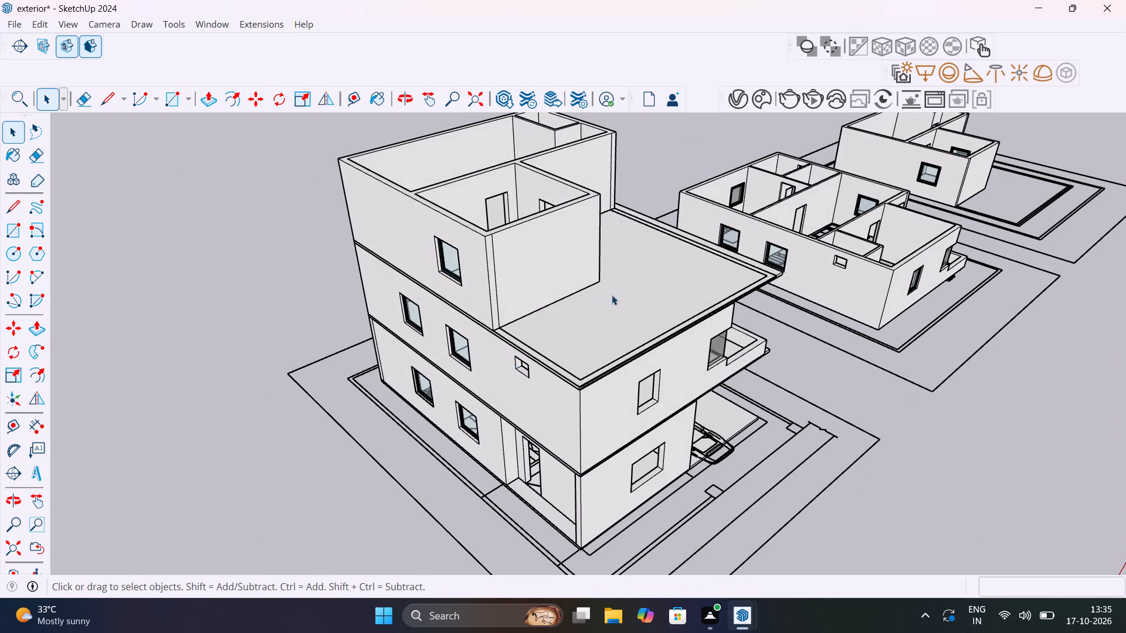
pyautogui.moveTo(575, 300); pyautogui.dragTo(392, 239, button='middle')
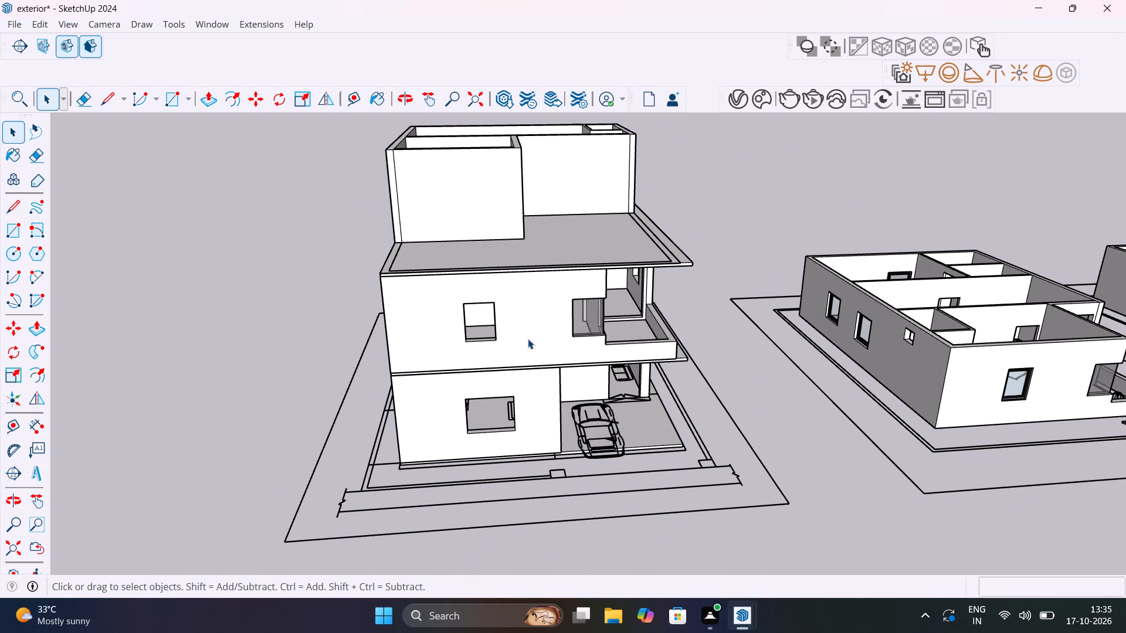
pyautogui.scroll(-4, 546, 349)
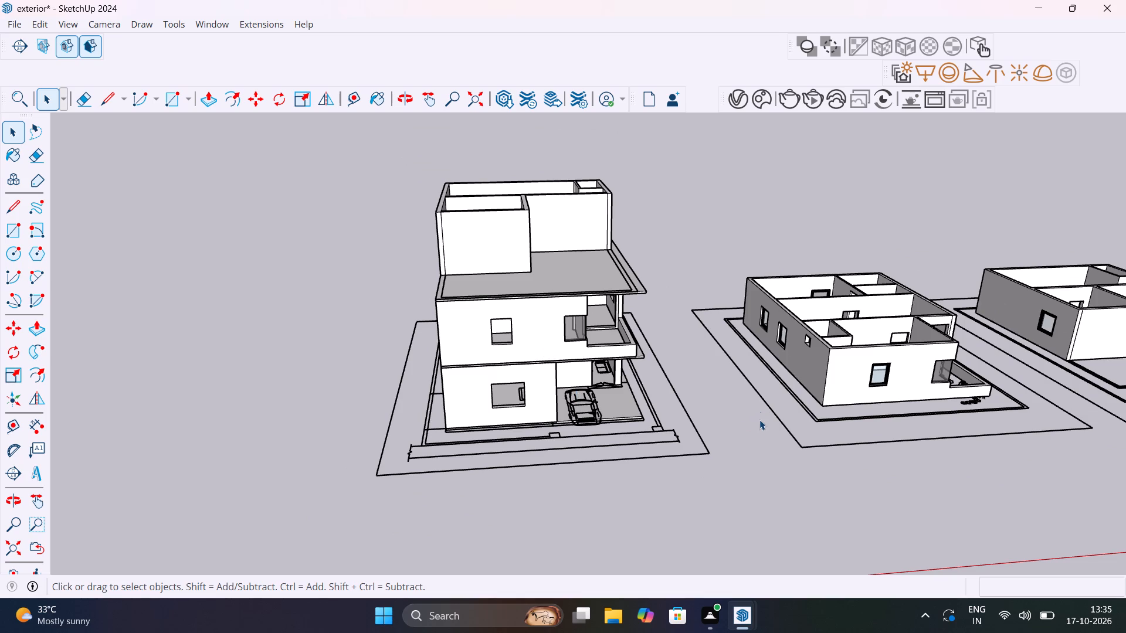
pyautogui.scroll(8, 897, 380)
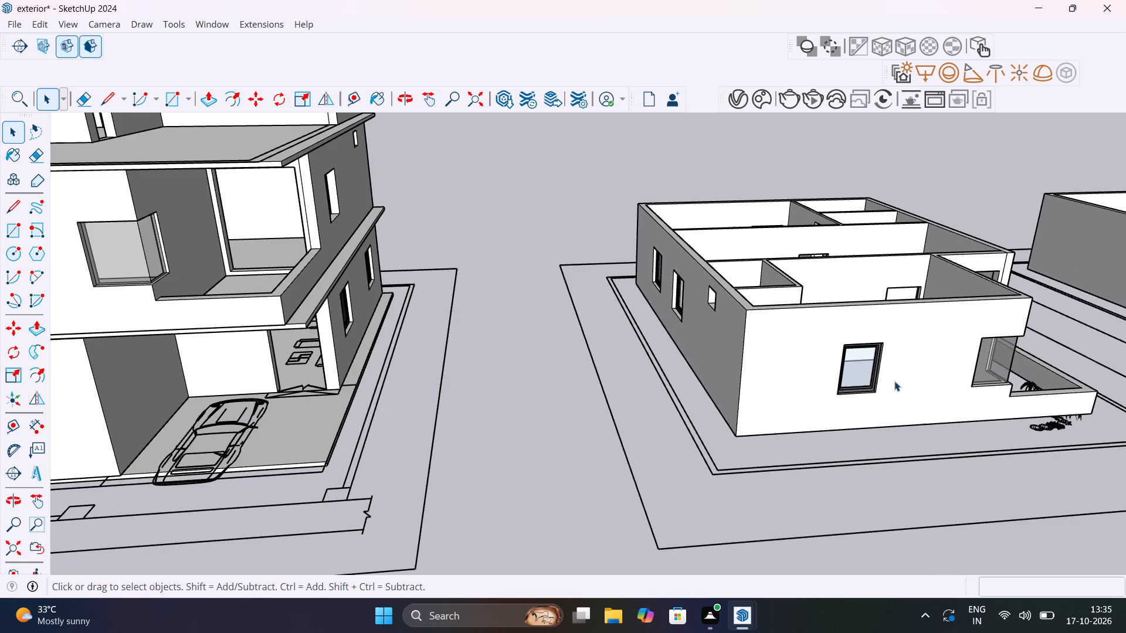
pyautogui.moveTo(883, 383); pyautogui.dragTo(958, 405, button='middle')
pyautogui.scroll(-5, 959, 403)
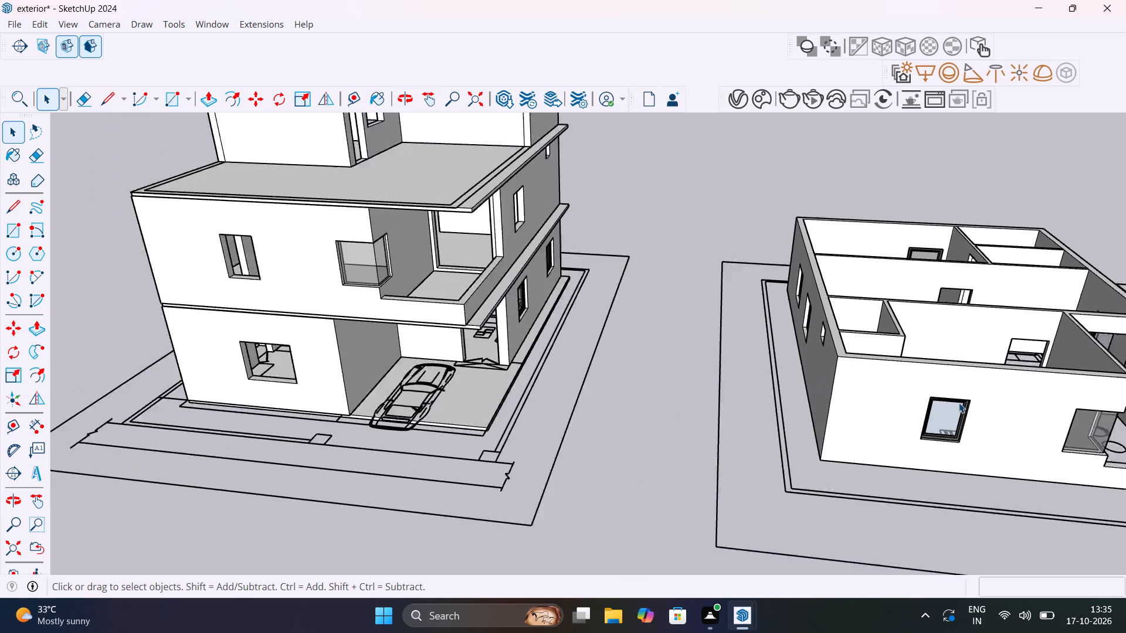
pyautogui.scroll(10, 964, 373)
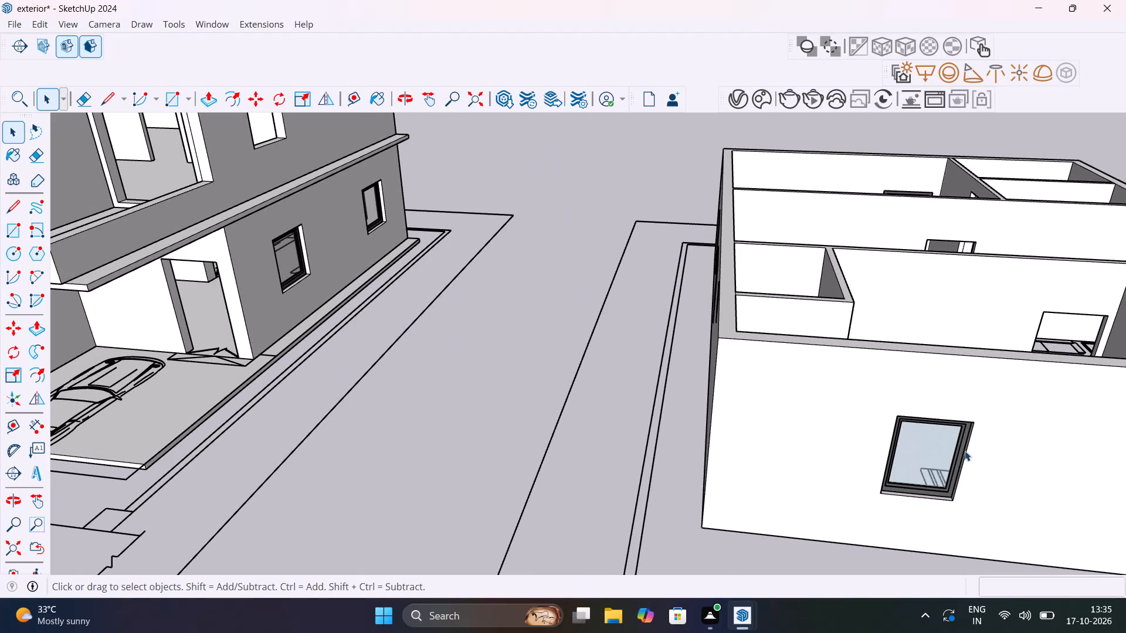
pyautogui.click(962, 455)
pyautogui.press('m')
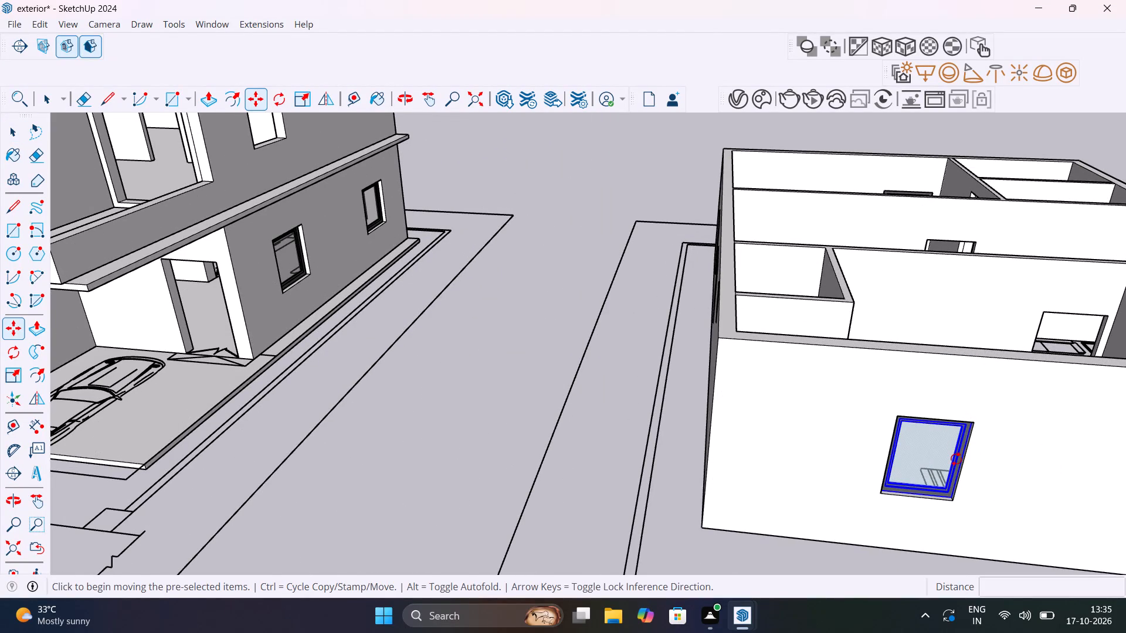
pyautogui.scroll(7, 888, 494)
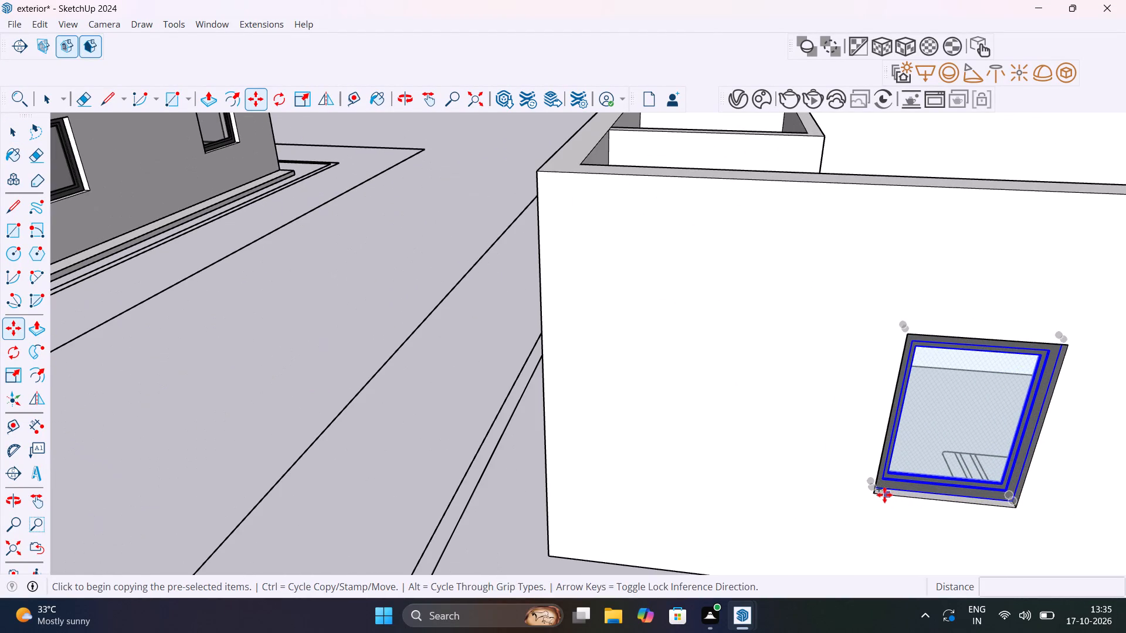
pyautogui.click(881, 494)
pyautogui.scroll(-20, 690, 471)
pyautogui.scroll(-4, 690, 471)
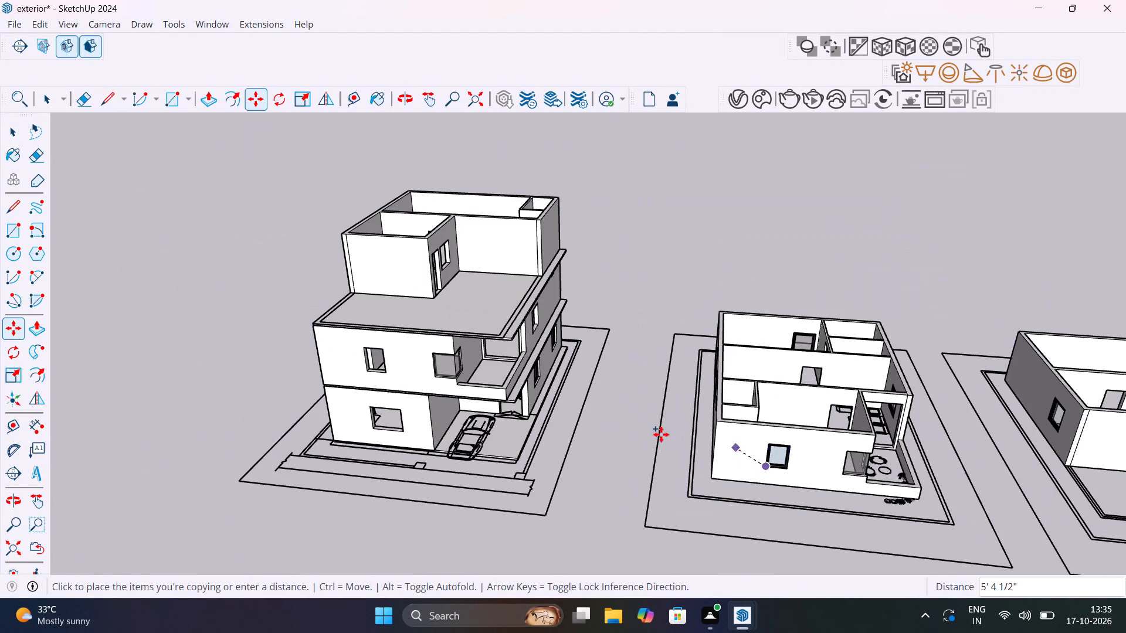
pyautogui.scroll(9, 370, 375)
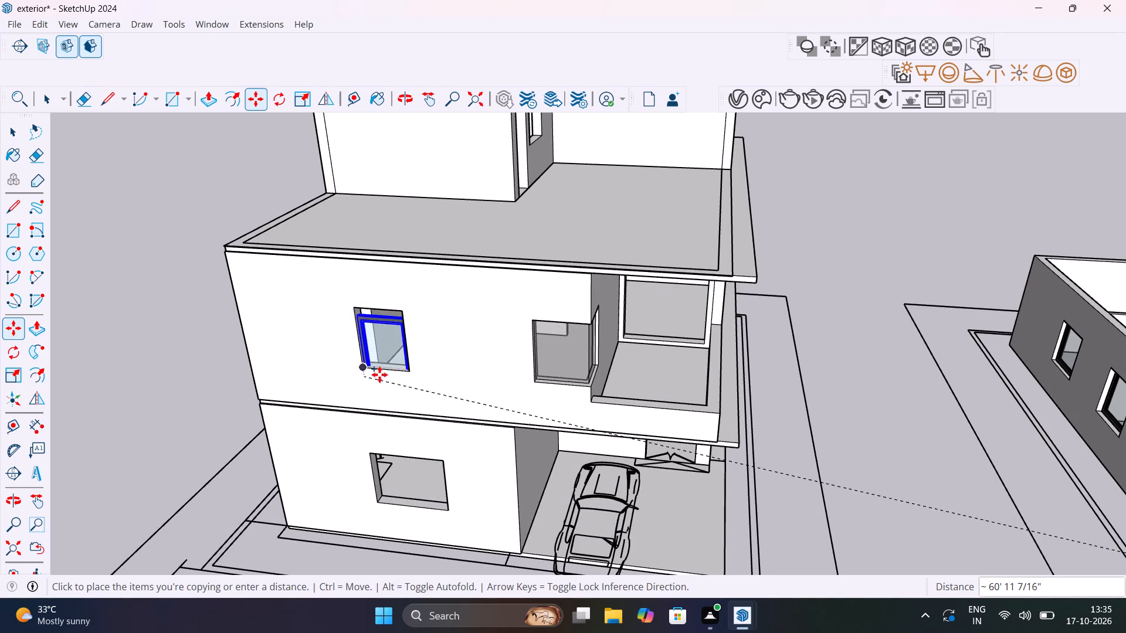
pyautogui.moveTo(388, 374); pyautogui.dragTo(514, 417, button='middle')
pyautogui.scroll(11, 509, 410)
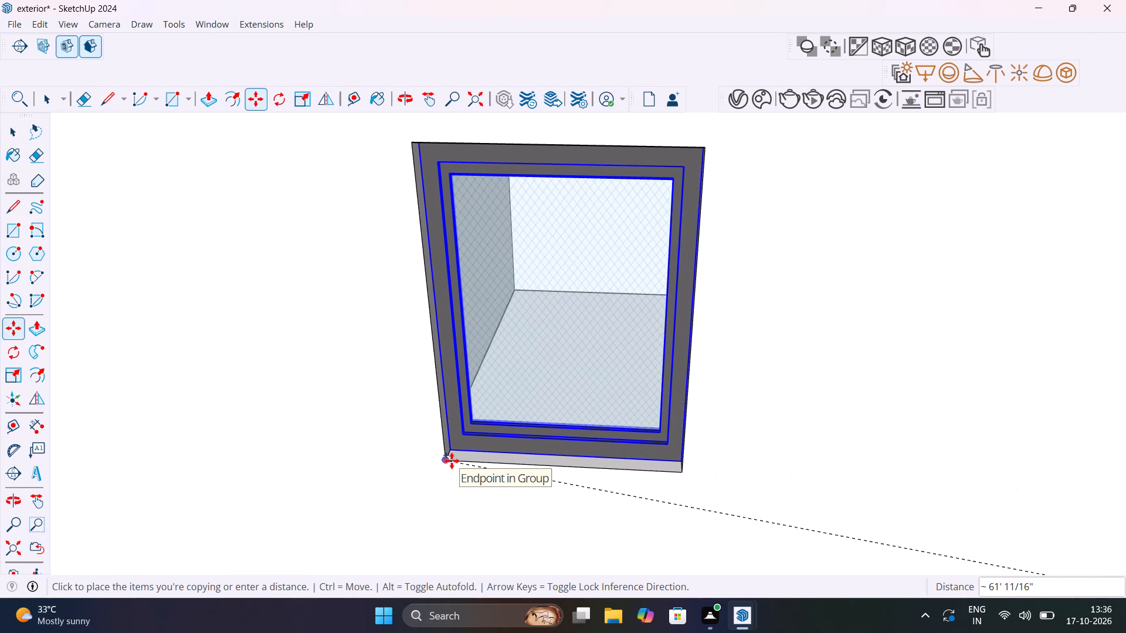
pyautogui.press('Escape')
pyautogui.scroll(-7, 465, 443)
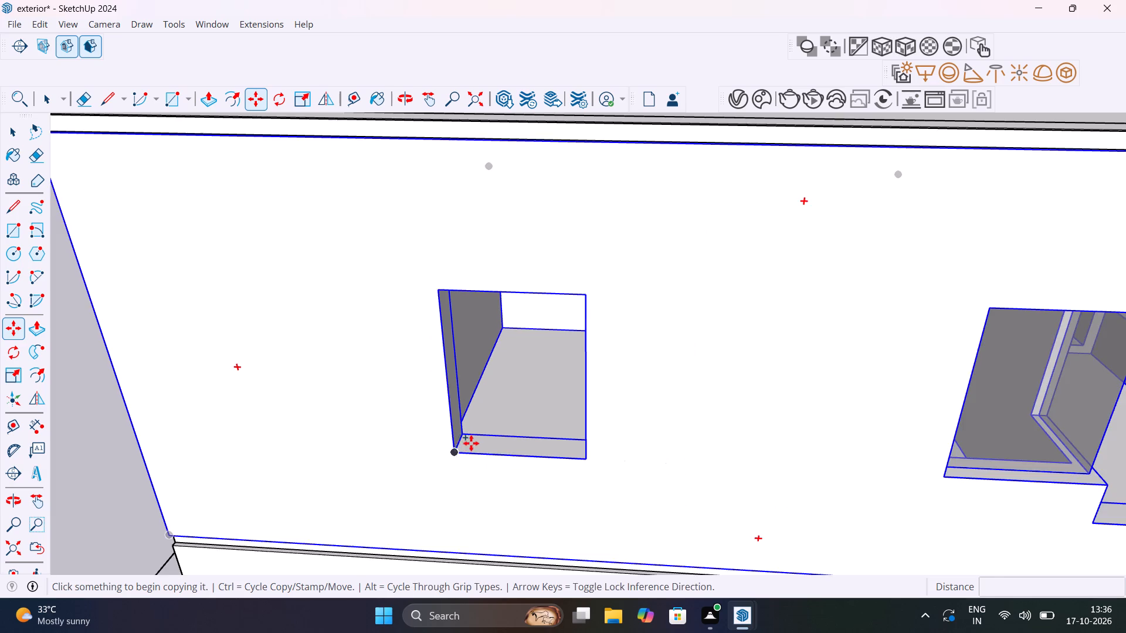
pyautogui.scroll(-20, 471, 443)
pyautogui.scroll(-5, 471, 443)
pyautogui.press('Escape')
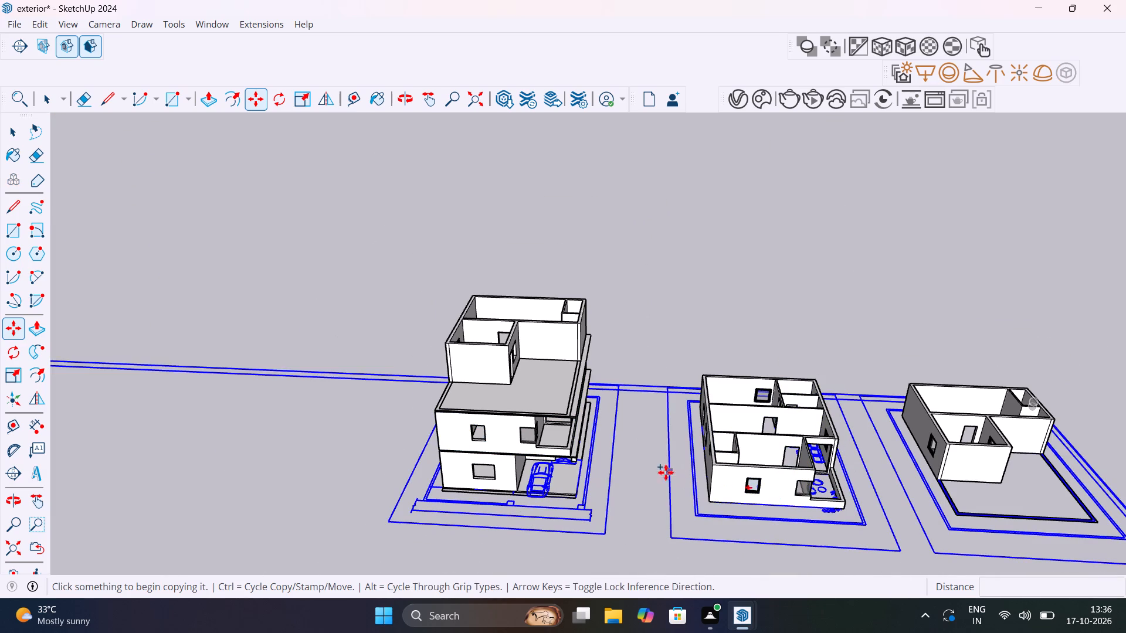
# Copy the front-wall window of the separate middle-floor model into the stacked house's matching middle-floor opening, placing it by its bottom corner.
pyautogui.press('space')
pyautogui.scroll(18, 779, 495)
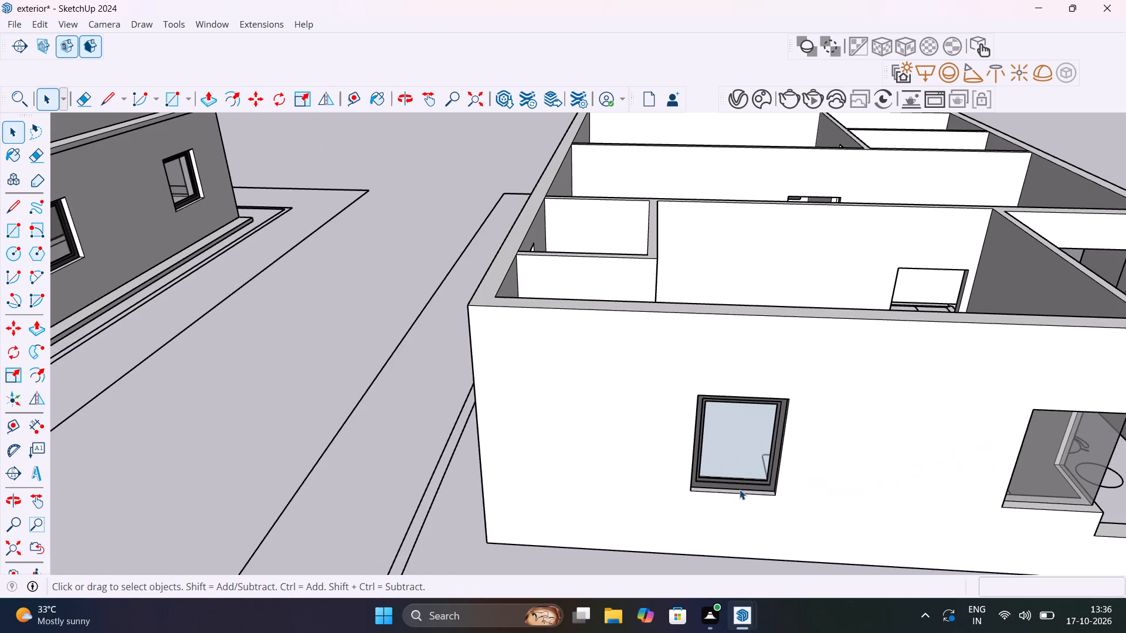
pyautogui.click(740, 489)
pyautogui.press('m')
pyautogui.scroll(9, 740, 489)
pyautogui.click(627, 486)
pyautogui.scroll(-6, 484, 433)
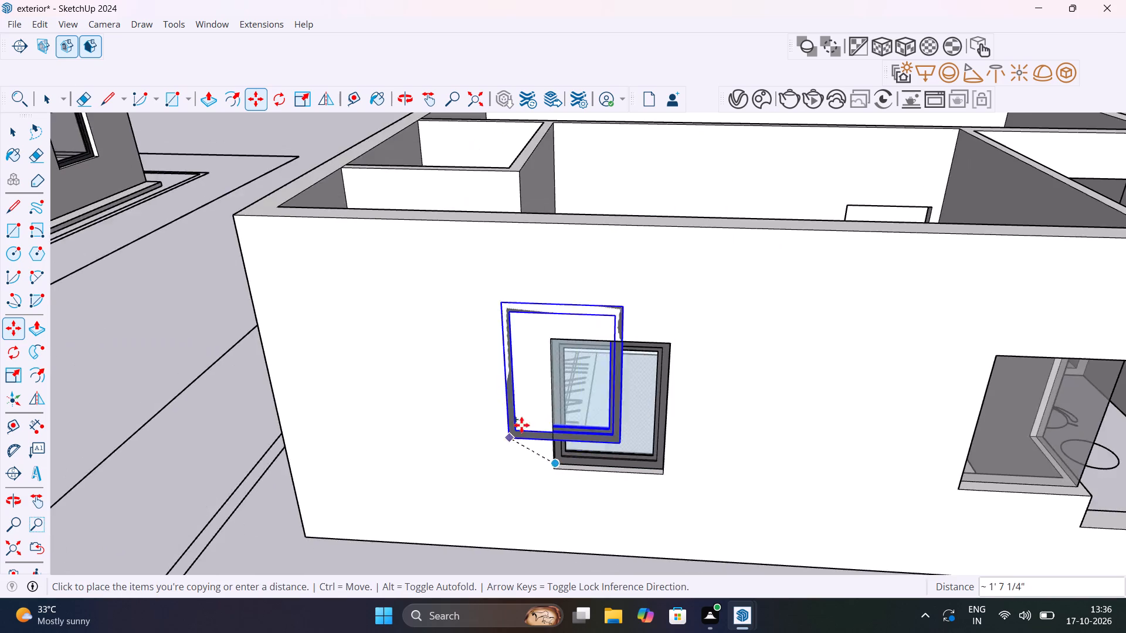
pyautogui.scroll(-20, 521, 425)
pyautogui.scroll(-3, 521, 425)
pyautogui.keyDown('shift'); pyautogui.moveTo(341, 360); pyautogui.dragTo(640, 389, button='middle'); pyautogui.keyUp('shift')
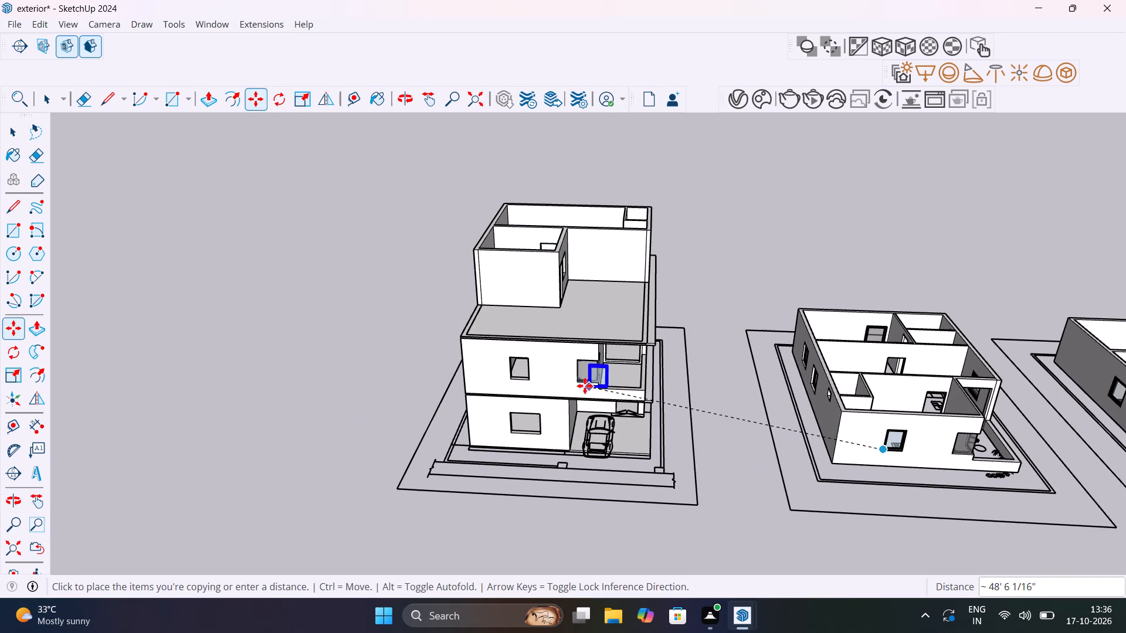
pyautogui.scroll(20, 545, 377)
pyautogui.scroll(5, 545, 377)
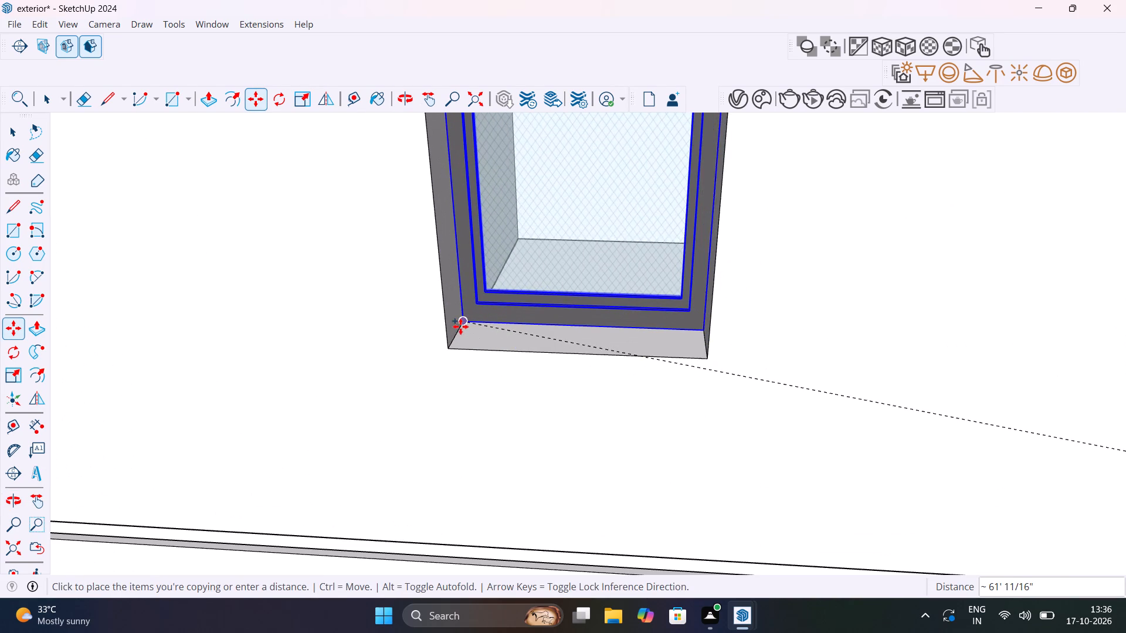
pyautogui.click(459, 331)
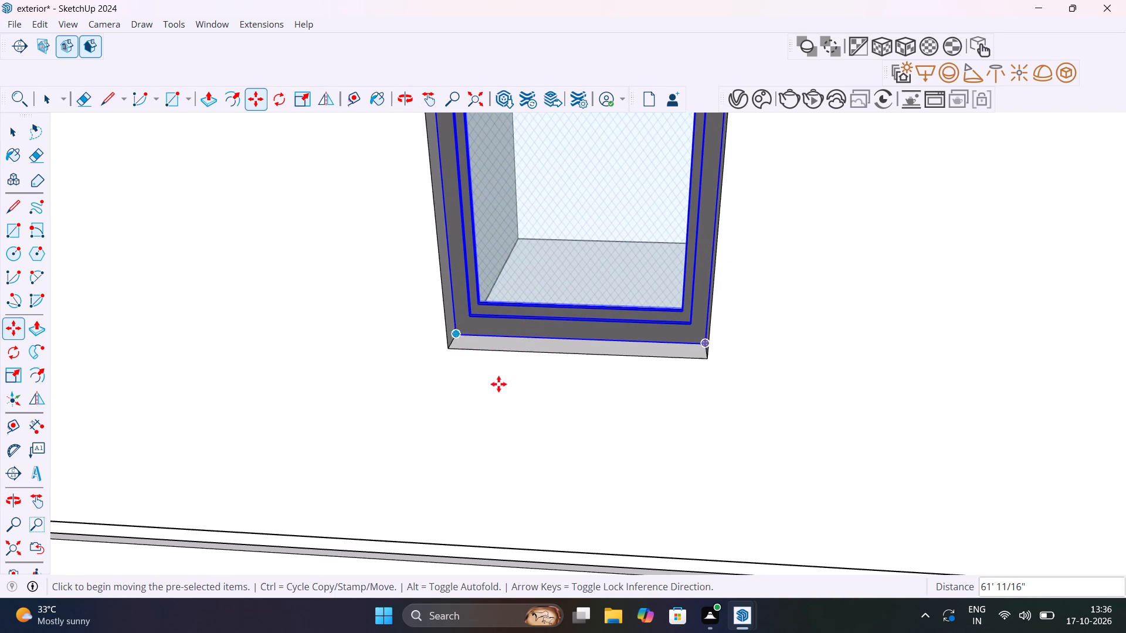
# Copy the window beside the doorway of the separate top-floor model into the stacked house's matching top-floor opening, aligning the openings' bottom corners.
pyautogui.scroll(-20, 498, 383)
pyautogui.scroll(-5, 498, 383)
pyautogui.keyDown('shift'); pyautogui.moveTo(693, 431); pyautogui.dragTo(602, 431, button='middle'); pyautogui.keyUp('shift')
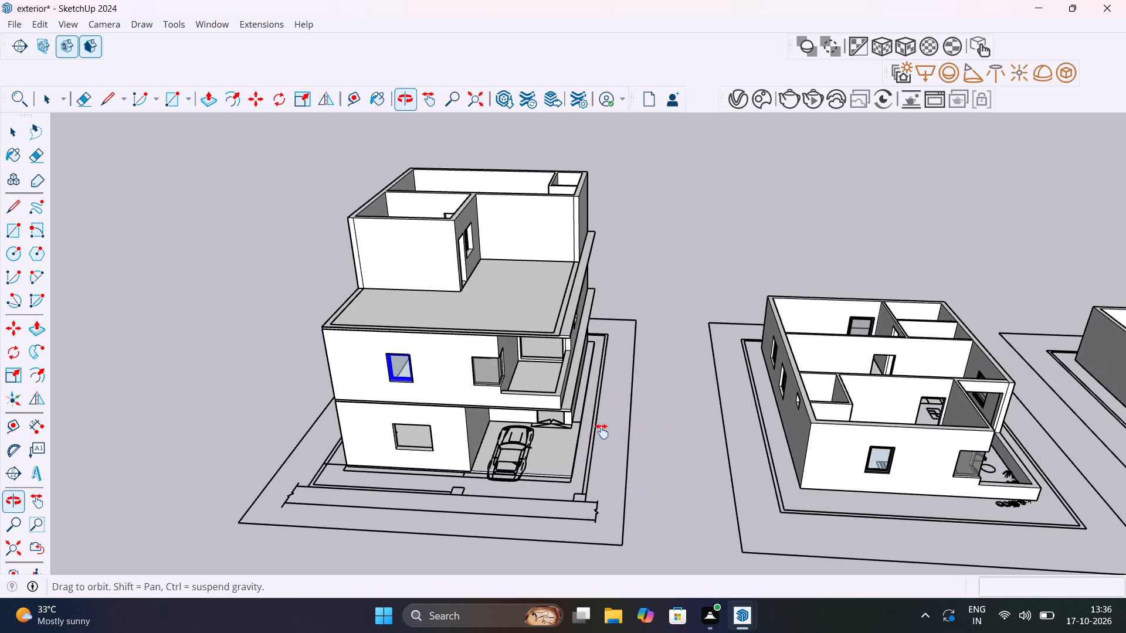
pyautogui.keyDown('shift'); pyautogui.moveTo(602, 431); pyautogui.dragTo(348, 411, button='middle'); pyautogui.keyUp('shift')
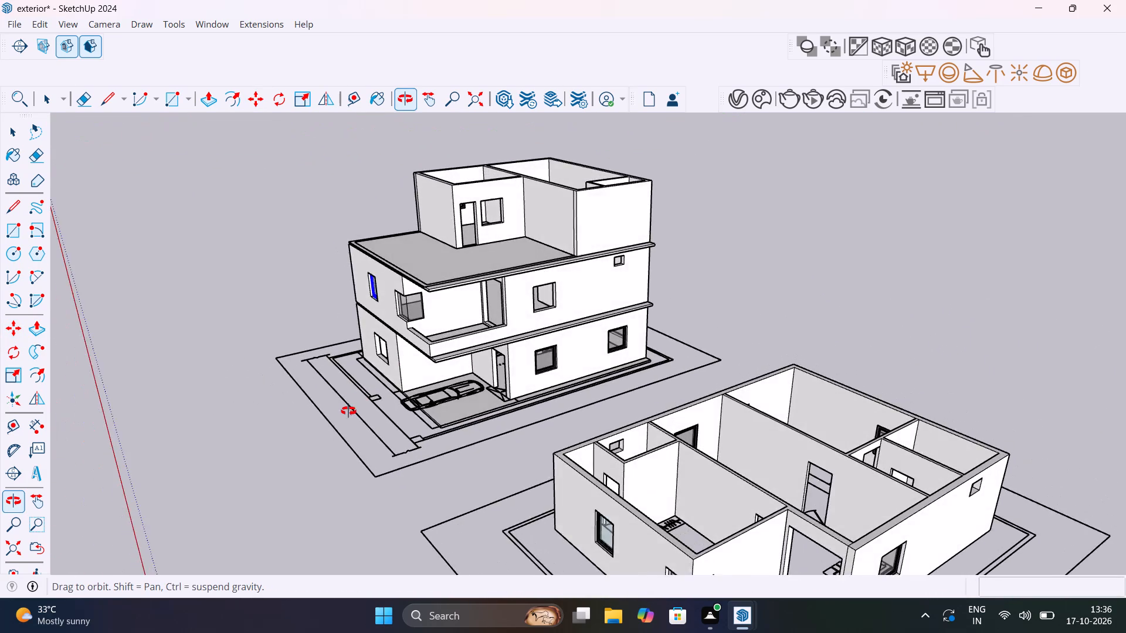
pyautogui.keyDown('shift'); pyautogui.moveTo(348, 411); pyautogui.dragTo(306, 339, button='middle'); pyautogui.keyUp('shift')
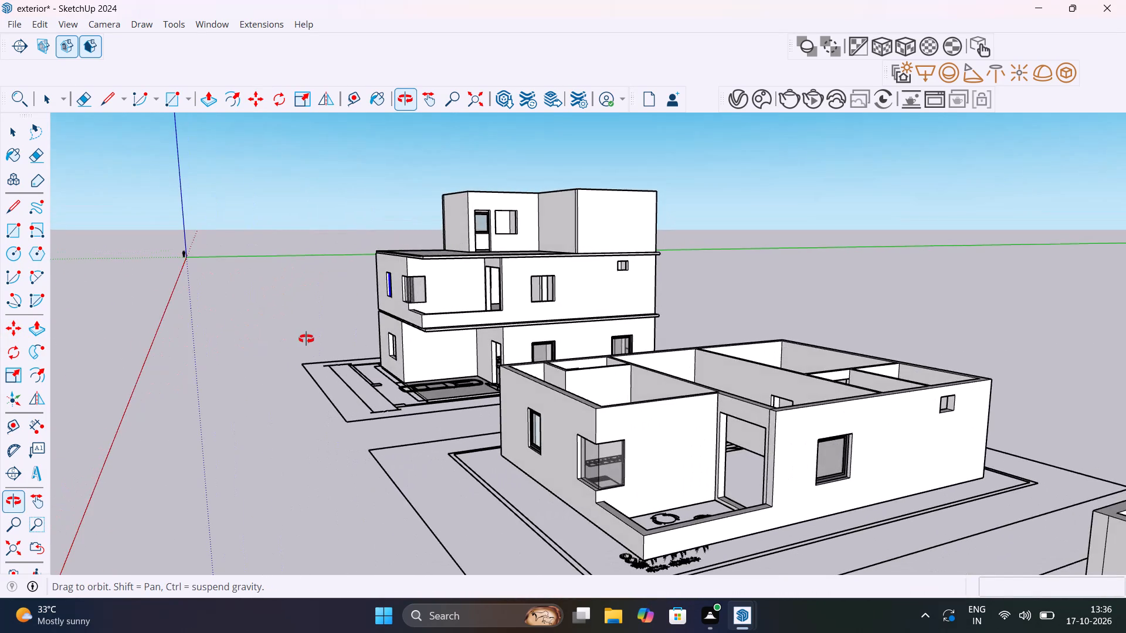
pyautogui.keyDown('shift'); pyautogui.moveTo(306, 339); pyautogui.dragTo(472, 386, button='middle'); pyautogui.keyUp('shift')
pyautogui.scroll(-8, 475, 397)
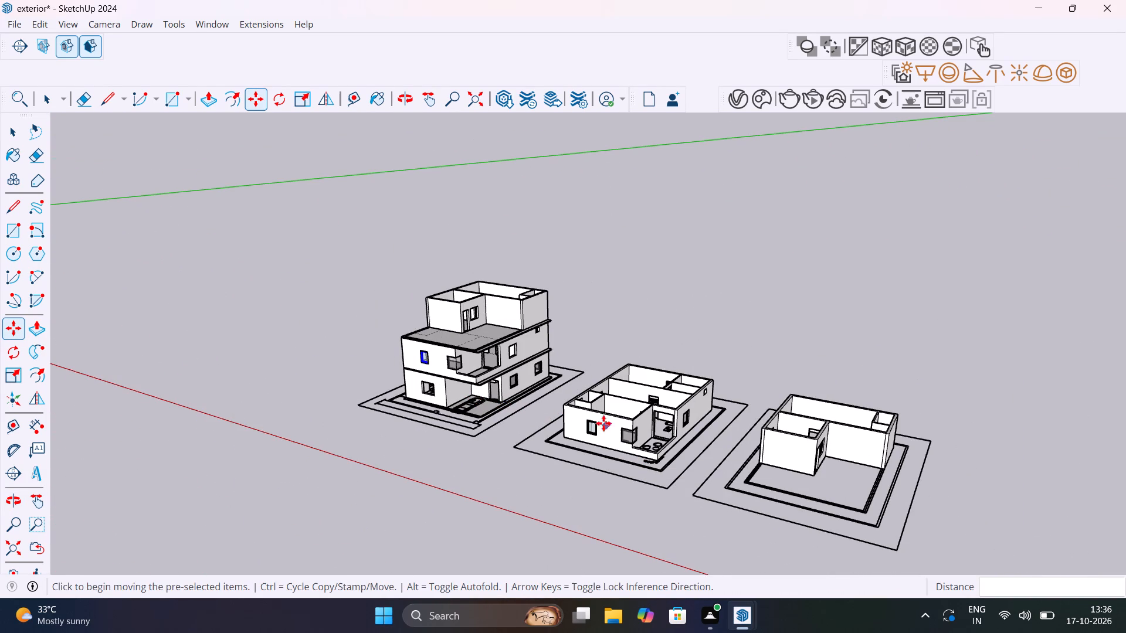
pyautogui.press('space')
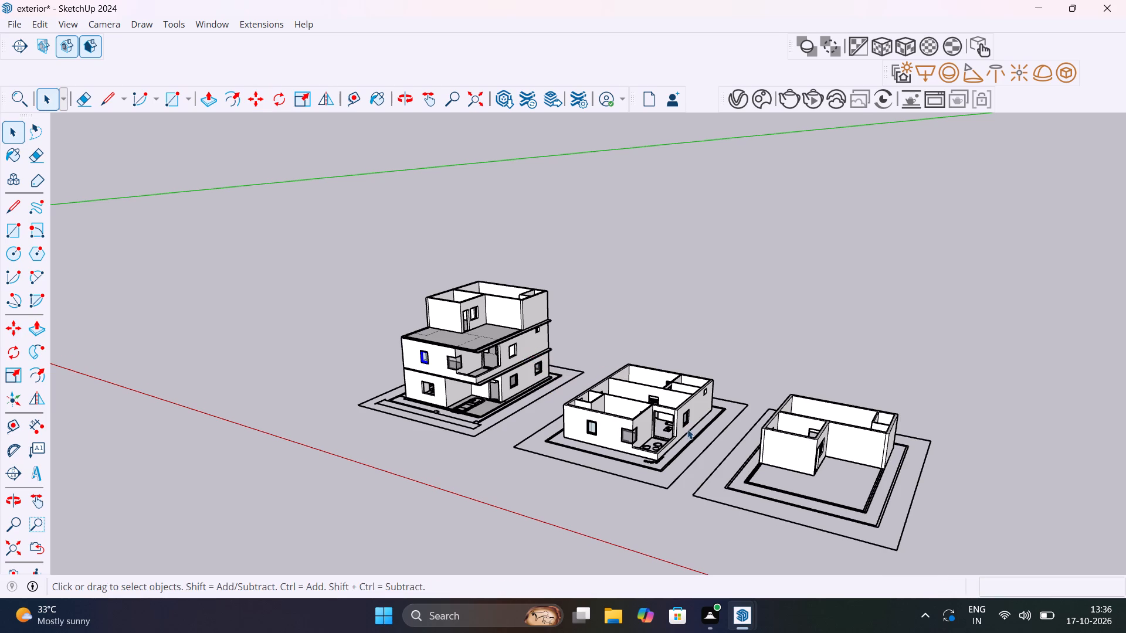
pyautogui.moveTo(686, 429); pyautogui.dragTo(439, 405, button='middle')
pyautogui.scroll(11, 575, 467)
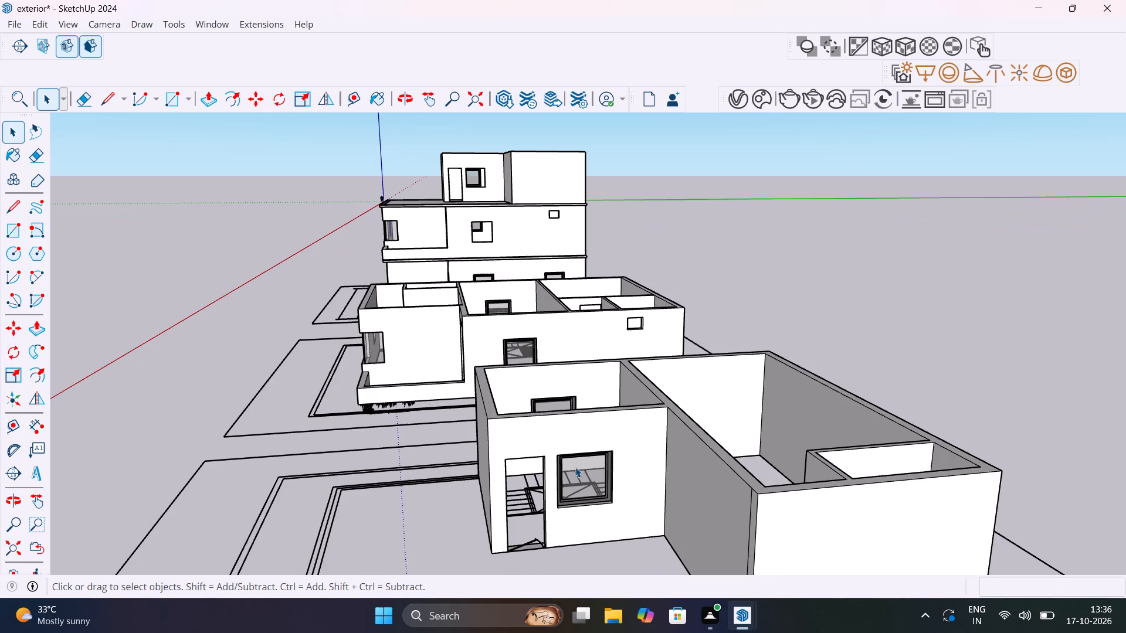
pyautogui.scroll(9, 577, 466)
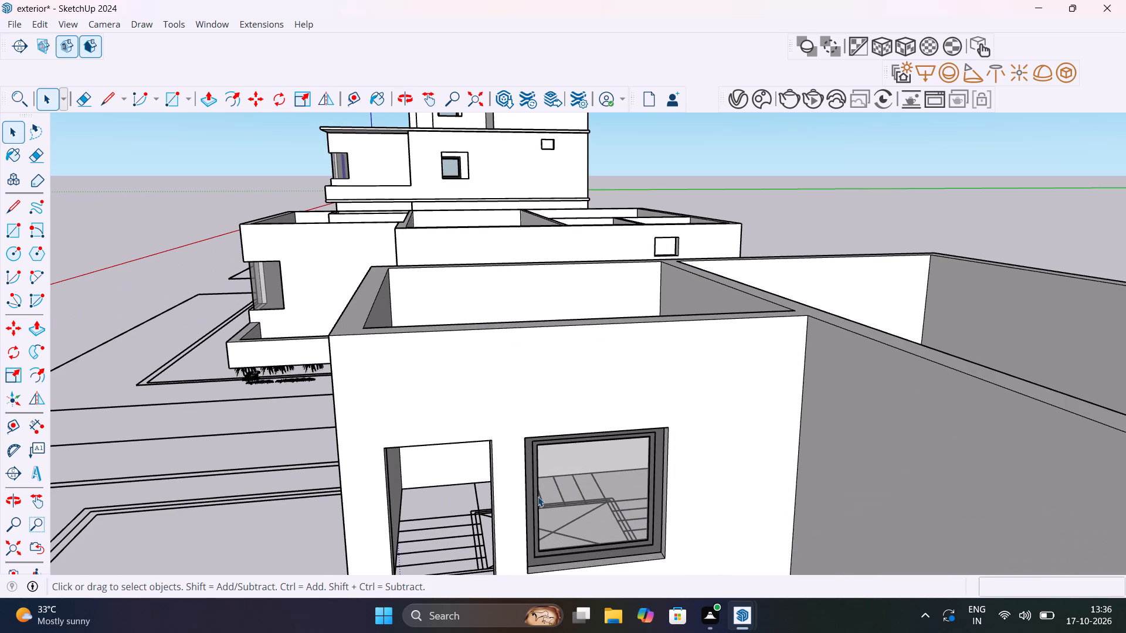
pyautogui.click(537, 502)
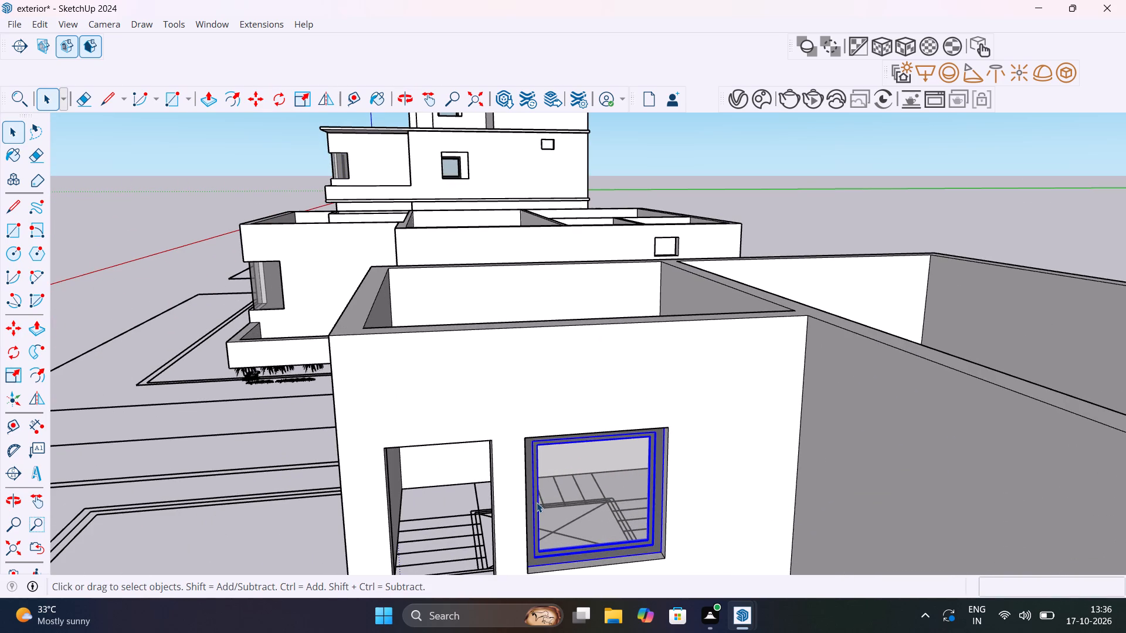
pyautogui.press('m')
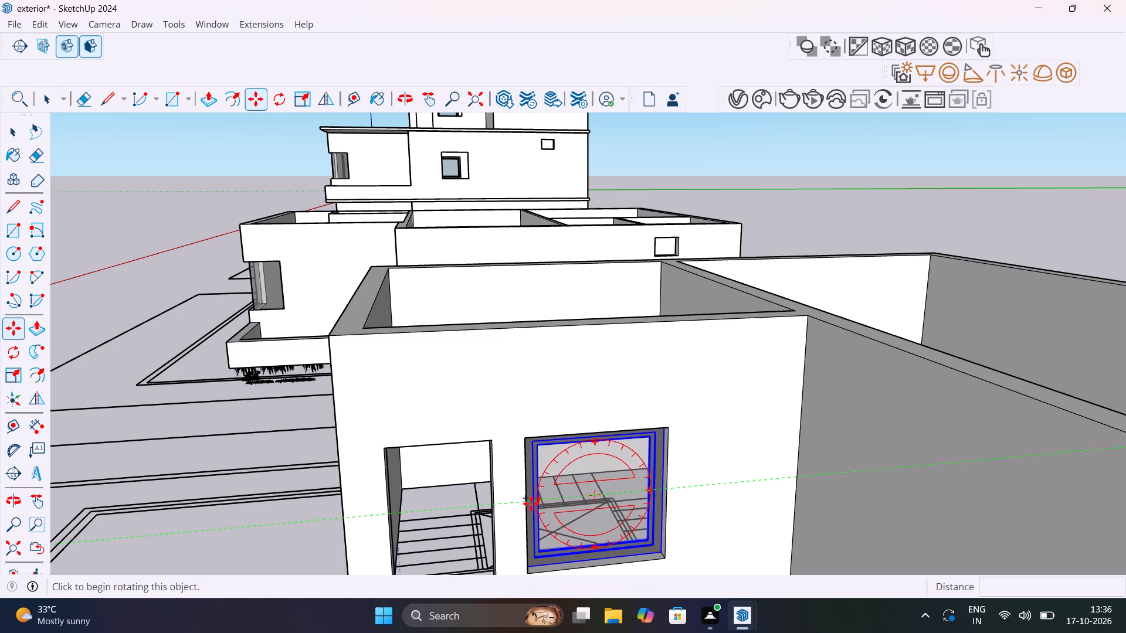
pyautogui.keyDown('shift'); pyautogui.moveTo(548, 509); pyautogui.dragTo(443, 431, button='middle'); pyautogui.keyUp('shift')
pyautogui.scroll(1, 443, 431)
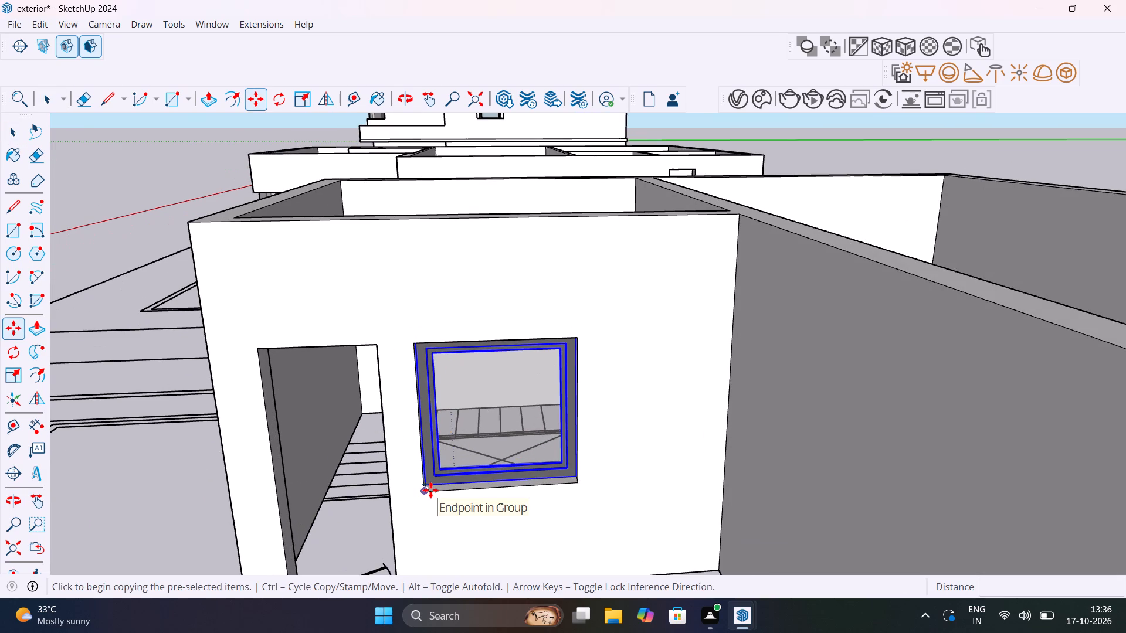
pyautogui.click(430, 490)
pyautogui.scroll(-7, 479, 316)
pyautogui.scroll(-4, 479, 215)
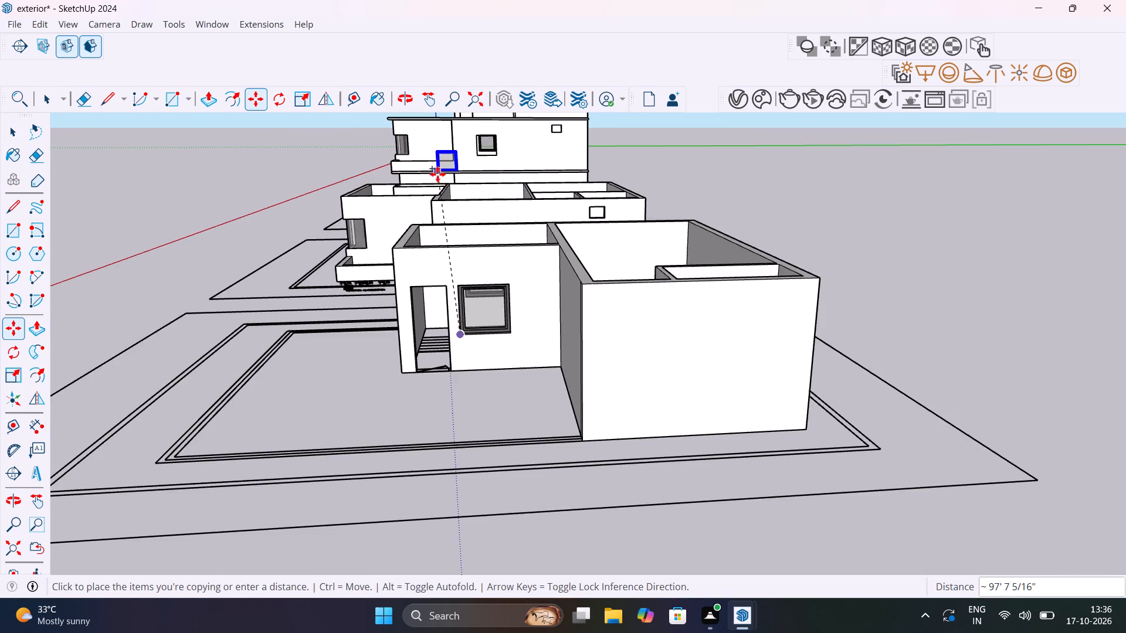
pyautogui.keyDown('shift'); pyautogui.moveTo(455, 220); pyautogui.dragTo(466, 459, button='middle'); pyautogui.keyUp('shift')
pyautogui.scroll(10, 492, 237)
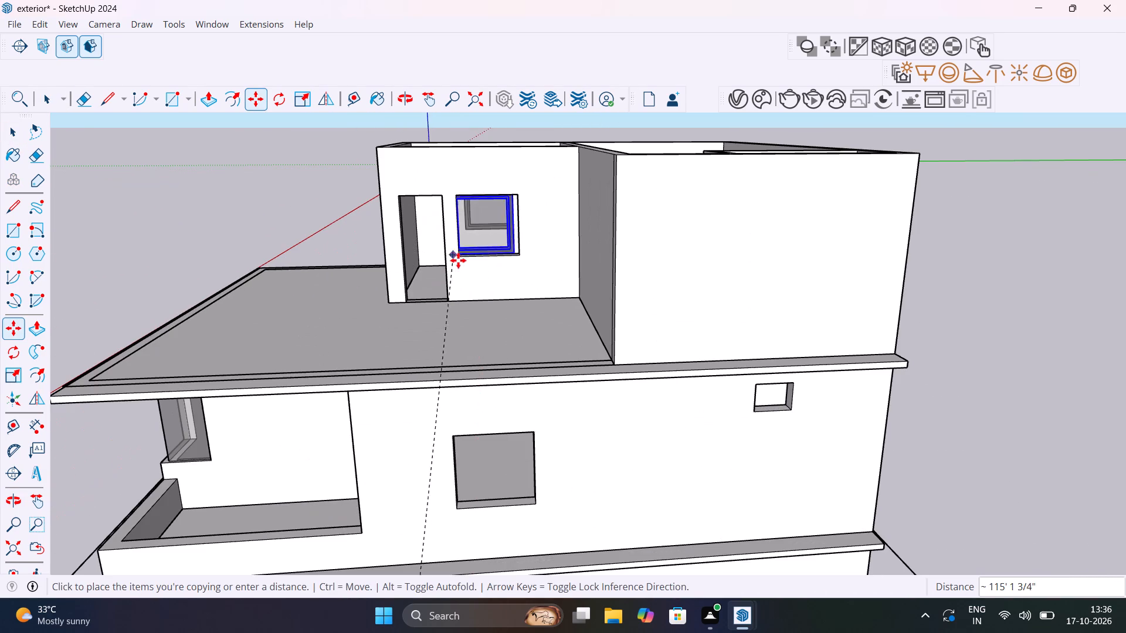
pyautogui.keyDown('shift'); pyautogui.moveTo(471, 254); pyautogui.dragTo(457, 417, button='middle'); pyautogui.keyUp('shift')
pyautogui.keyDown('shift'); pyautogui.scroll(1, 457, 417); pyautogui.keyUp('shift')
pyautogui.scroll(10, 447, 412)
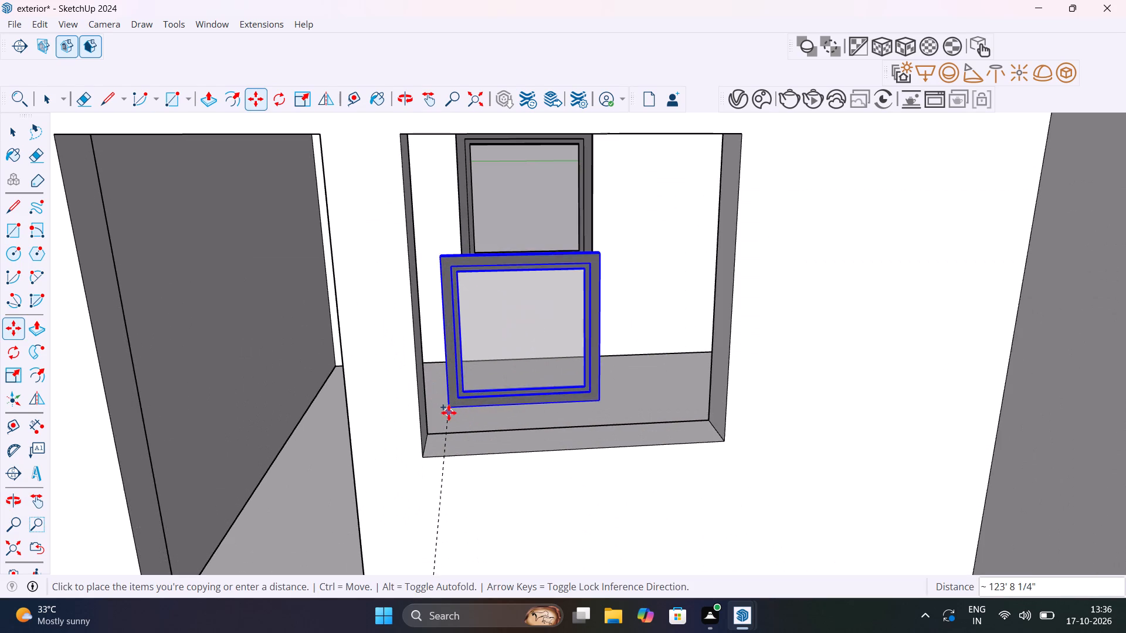
pyautogui.scroll(1, 432, 455)
pyautogui.moveTo(425, 464); pyautogui.dragTo(403, 487, button='middle')
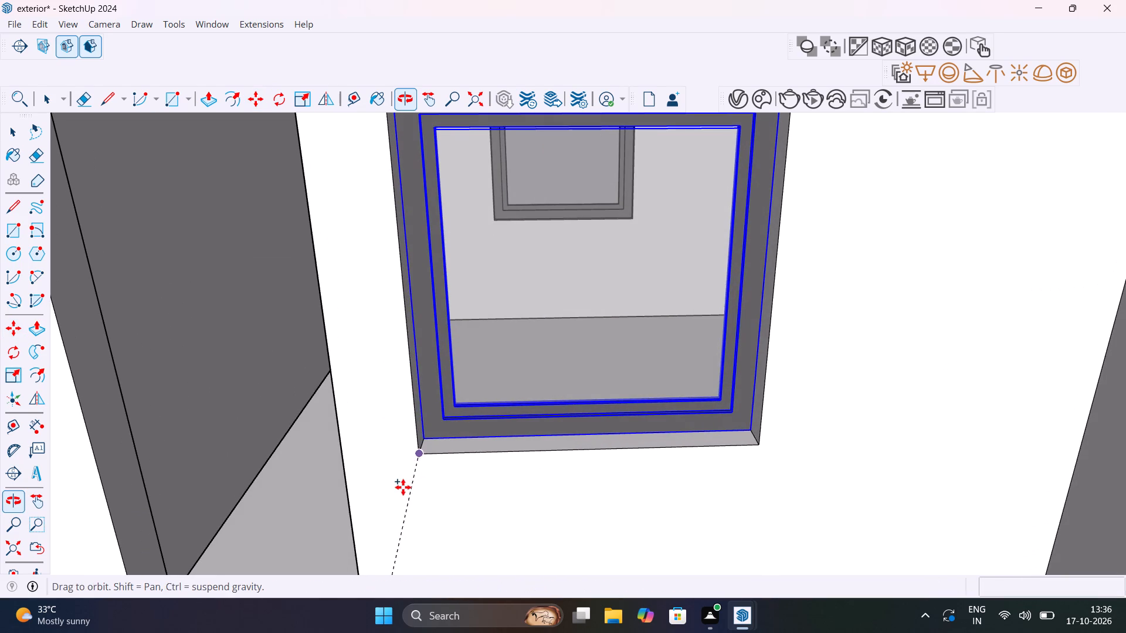
pyautogui.click(425, 455)
pyautogui.scroll(-20, 545, 443)
pyautogui.scroll(-2, 545, 443)
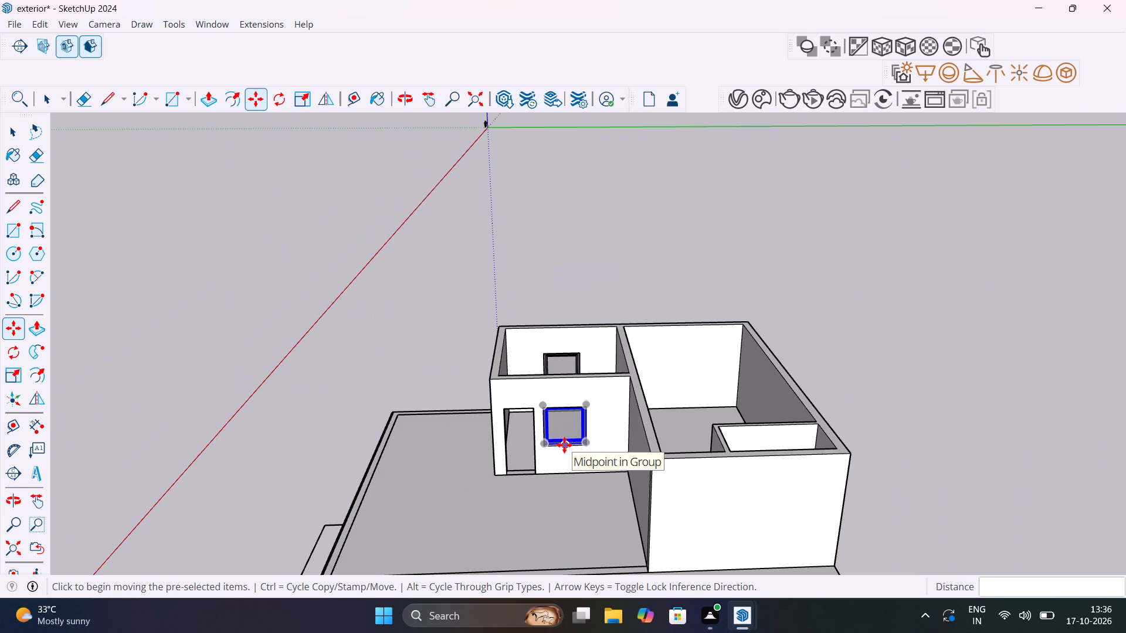
pyautogui.press('space')
# Examine the stacked house and the separate floor models from several angles for openings that still need windows.
pyautogui.moveTo(576, 398); pyautogui.dragTo(693, 421, button='middle')
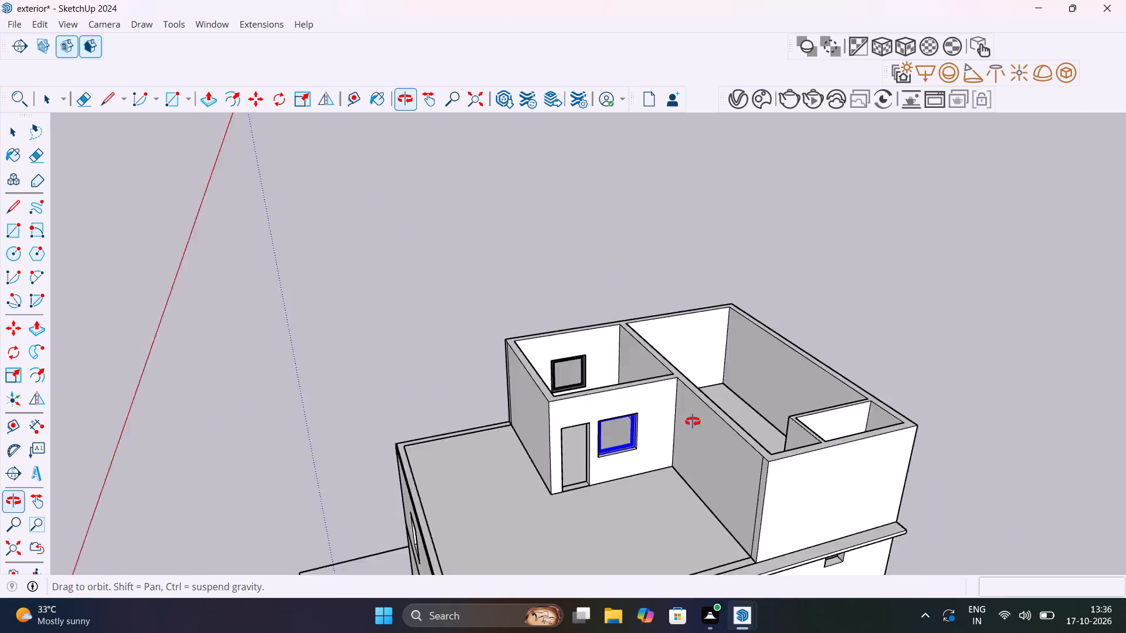
pyautogui.moveTo(693, 421); pyautogui.dragTo(828, 415, button='middle')
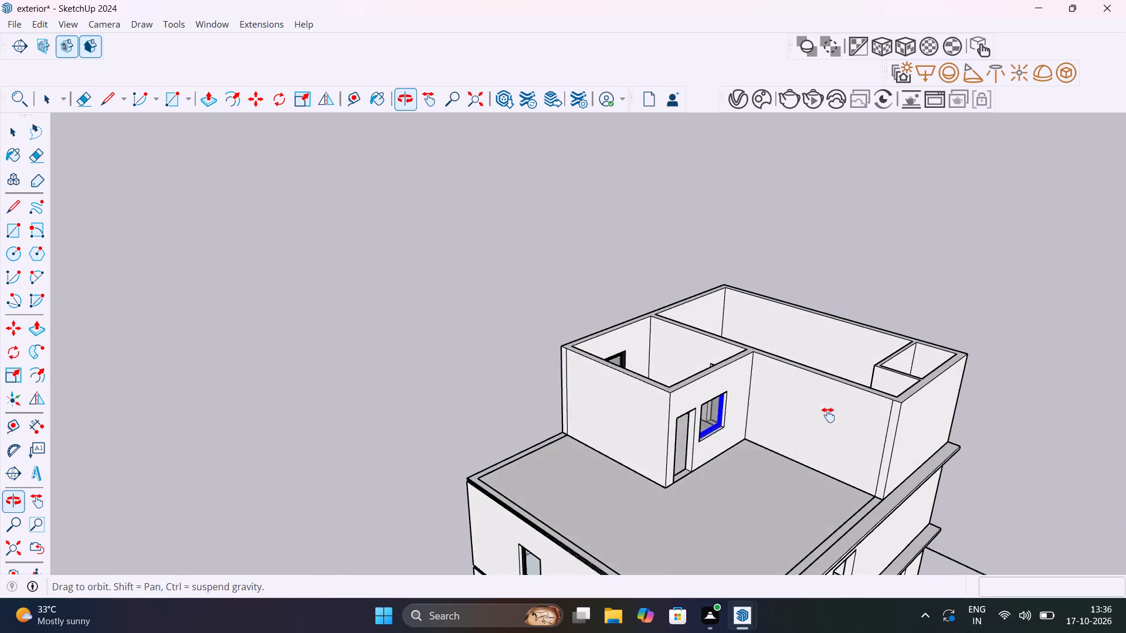
pyautogui.moveTo(828, 415); pyautogui.dragTo(865, 413, button='middle')
pyautogui.scroll(-15, 864, 413)
pyautogui.scroll(2, 700, 390)
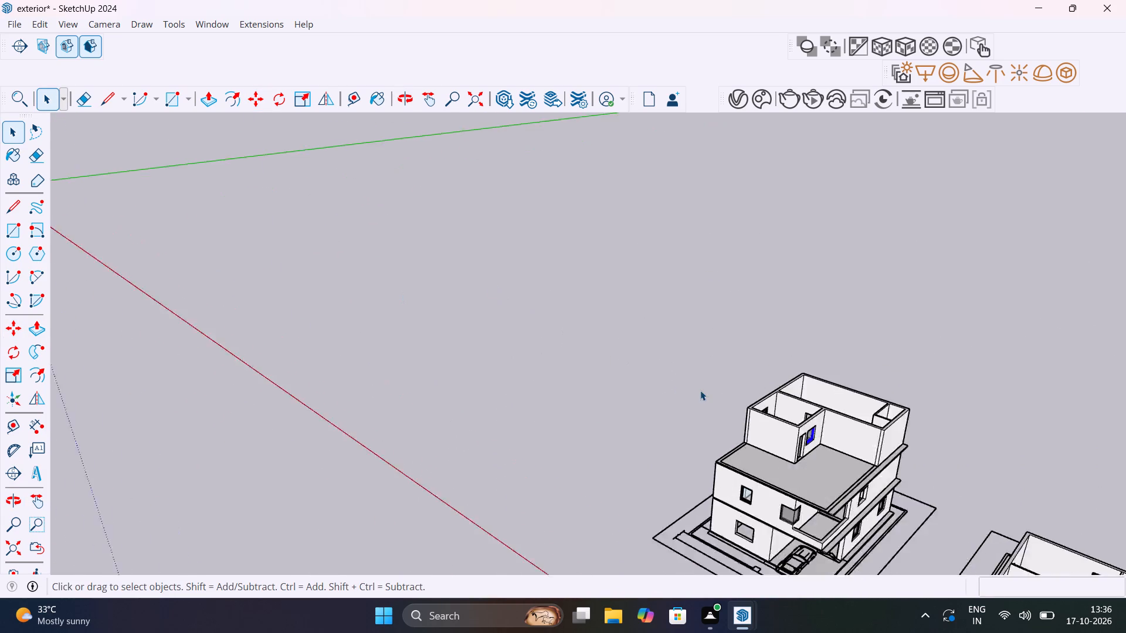
pyautogui.scroll(8, 700, 390)
pyautogui.keyDown('shift'); pyautogui.moveTo(825, 431); pyautogui.dragTo(497, 270, button='middle'); pyautogui.keyUp('shift')
pyautogui.scroll(-7, 530, 313)
pyautogui.keyDown('shift'); pyautogui.moveTo(639, 375); pyautogui.dragTo(592, 353, button='middle'); pyautogui.keyUp('shift')
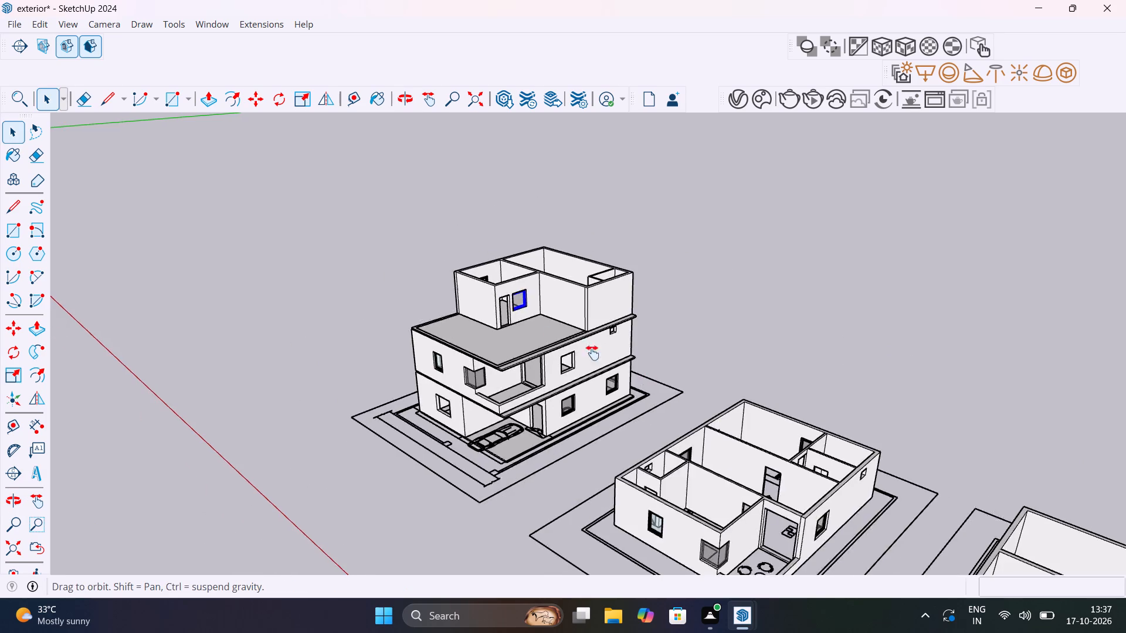
pyautogui.keyDown('shift'); pyautogui.moveTo(592, 353); pyautogui.dragTo(599, 269, button='middle'); pyautogui.keyUp('shift')
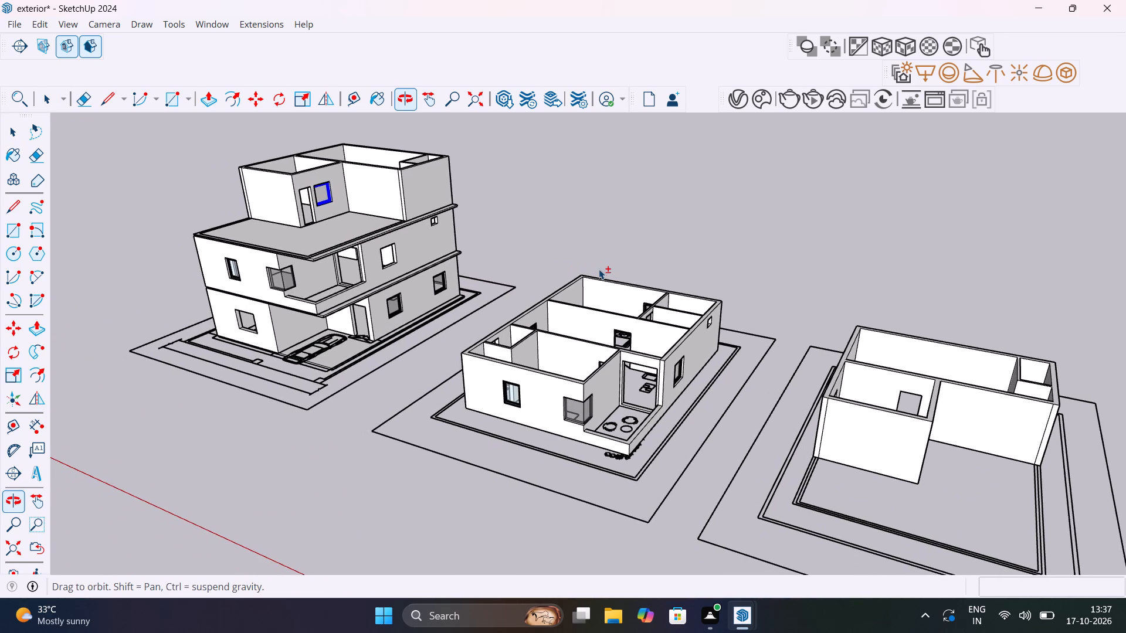
pyautogui.scroll(-7, 599, 269)
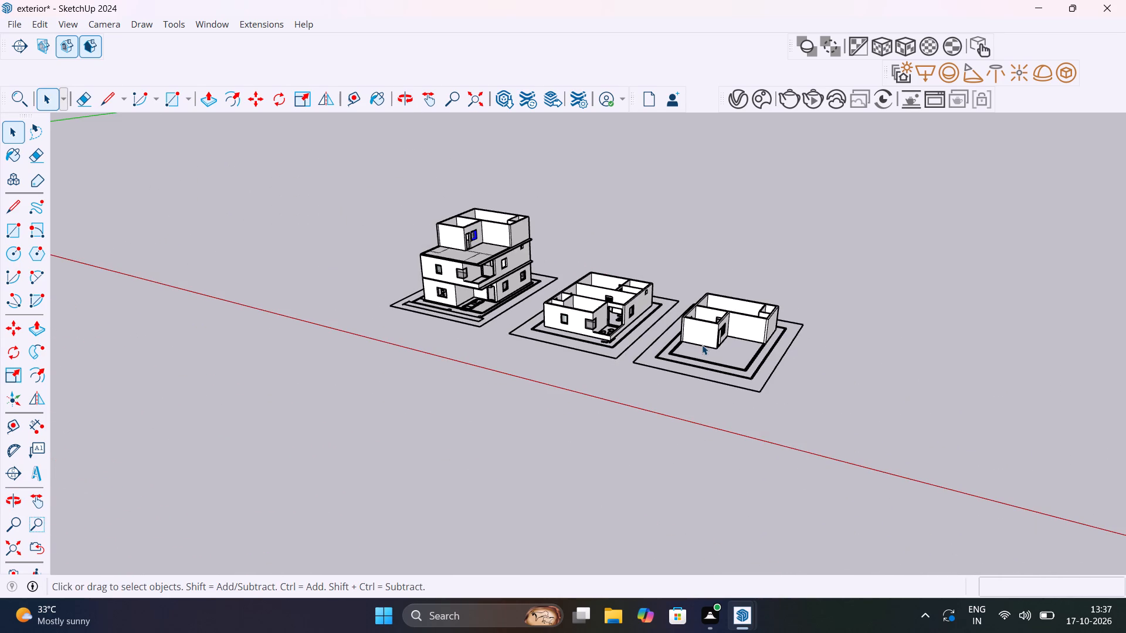
pyautogui.scroll(10, 718, 344)
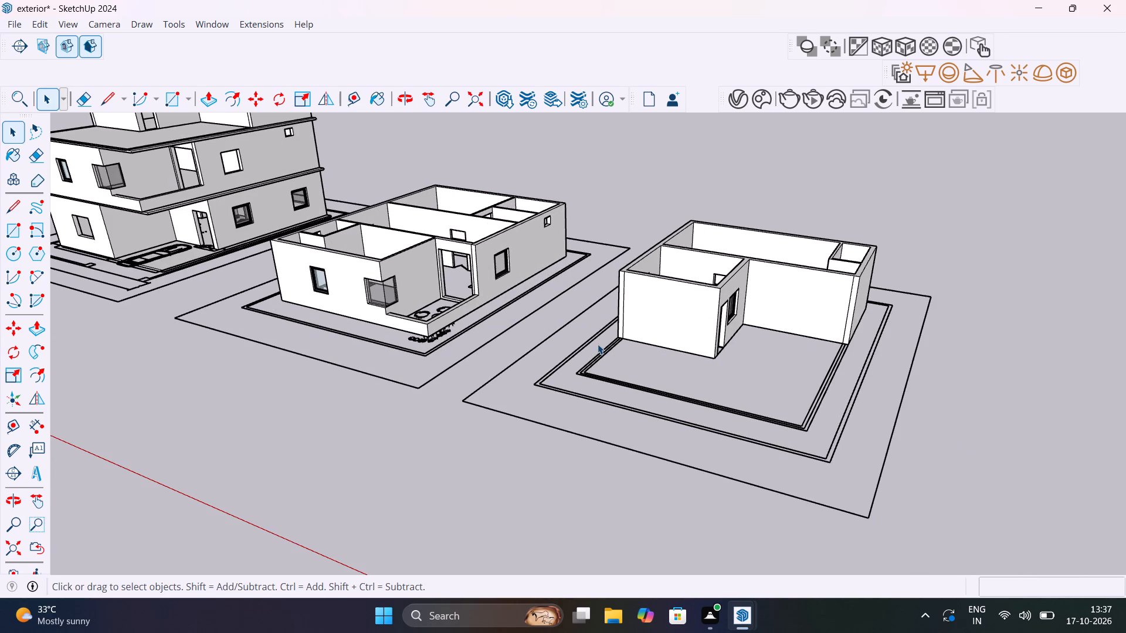
pyautogui.scroll(-5, 598, 344)
pyautogui.keyDown('shift'); pyautogui.moveTo(612, 359); pyautogui.dragTo(755, 409, button='middle'); pyautogui.keyUp('shift')
pyautogui.click(589, 212)
# Copy the ground-floor side-wall window nearest the car porch 10' 4" straight up into the empty middle-floor opening, aligning its bottom corner.
pyautogui.scroll(11, 340, 227)
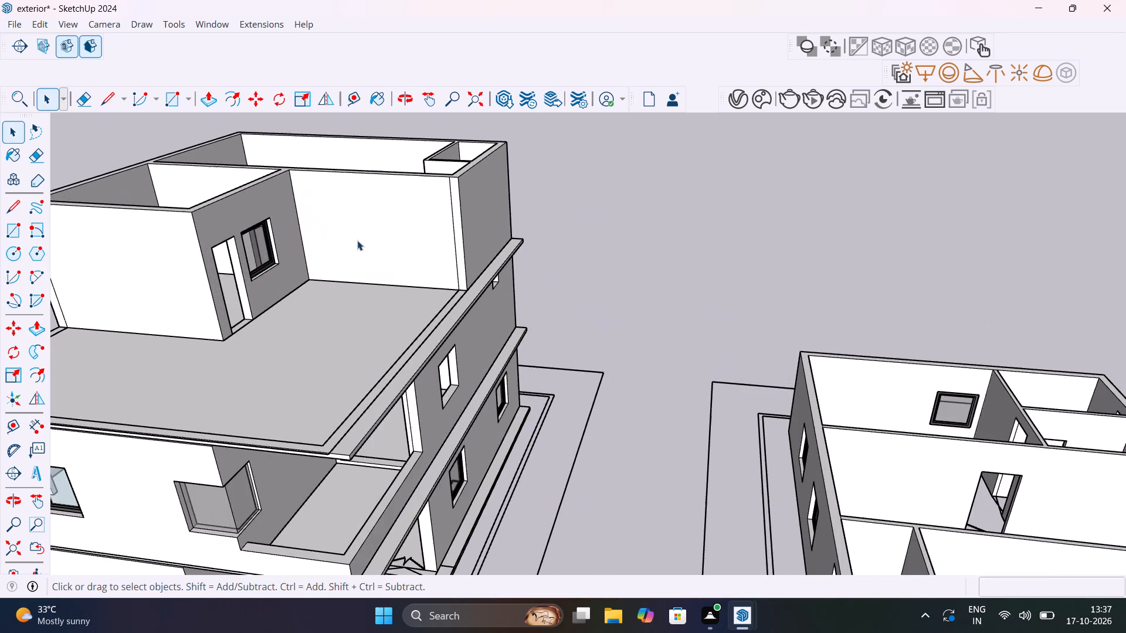
pyautogui.moveTo(397, 288); pyautogui.dragTo(65, 269, button='middle')
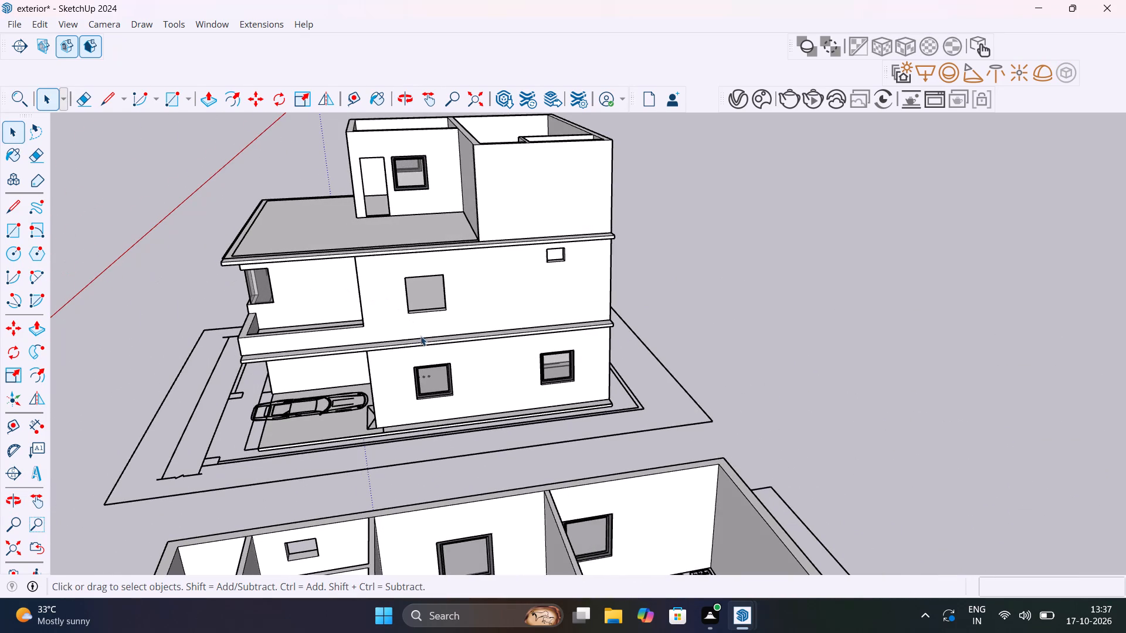
pyautogui.scroll(11, 420, 336)
pyautogui.moveTo(457, 377); pyautogui.dragTo(438, 337, button='middle')
pyautogui.scroll(1, 438, 337)
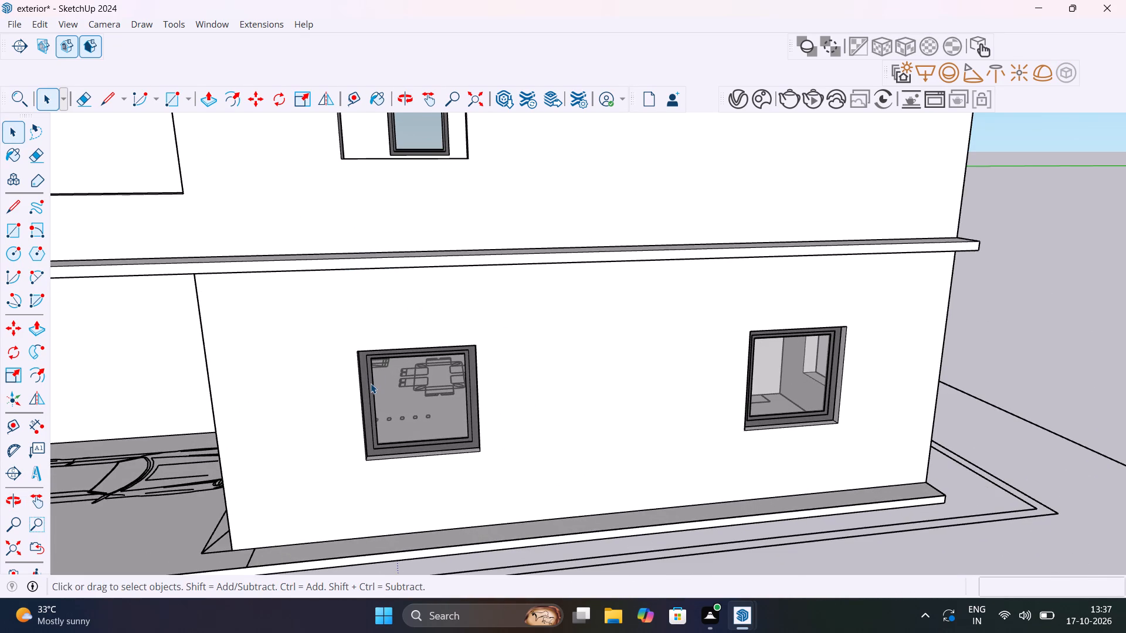
pyautogui.click(371, 383)
pyautogui.press('m')
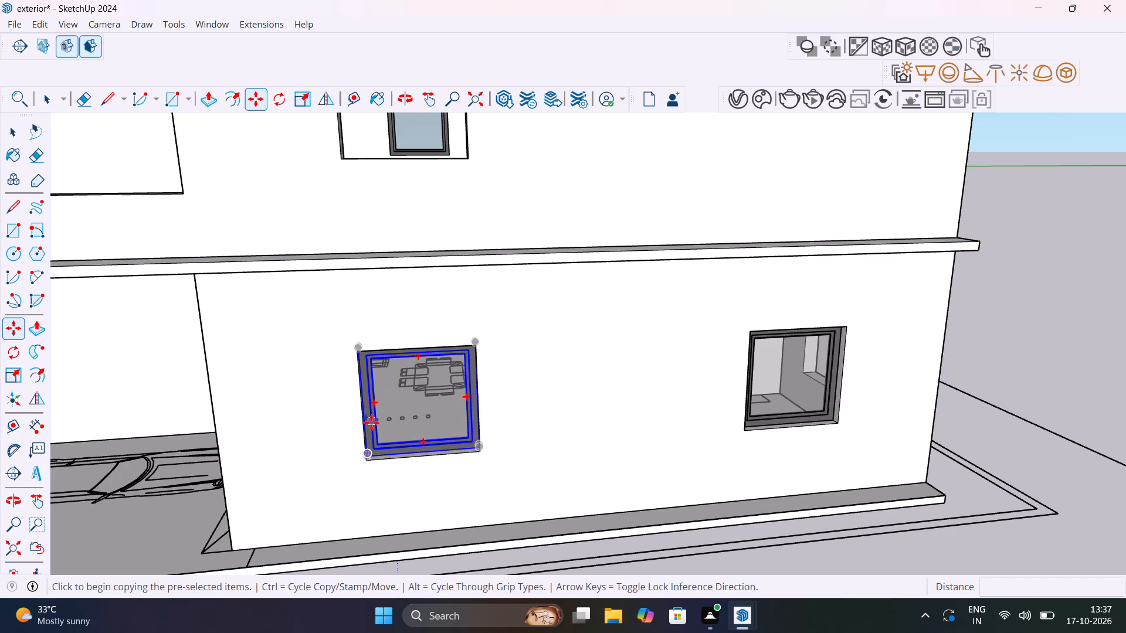
pyautogui.scroll(14, 369, 457)
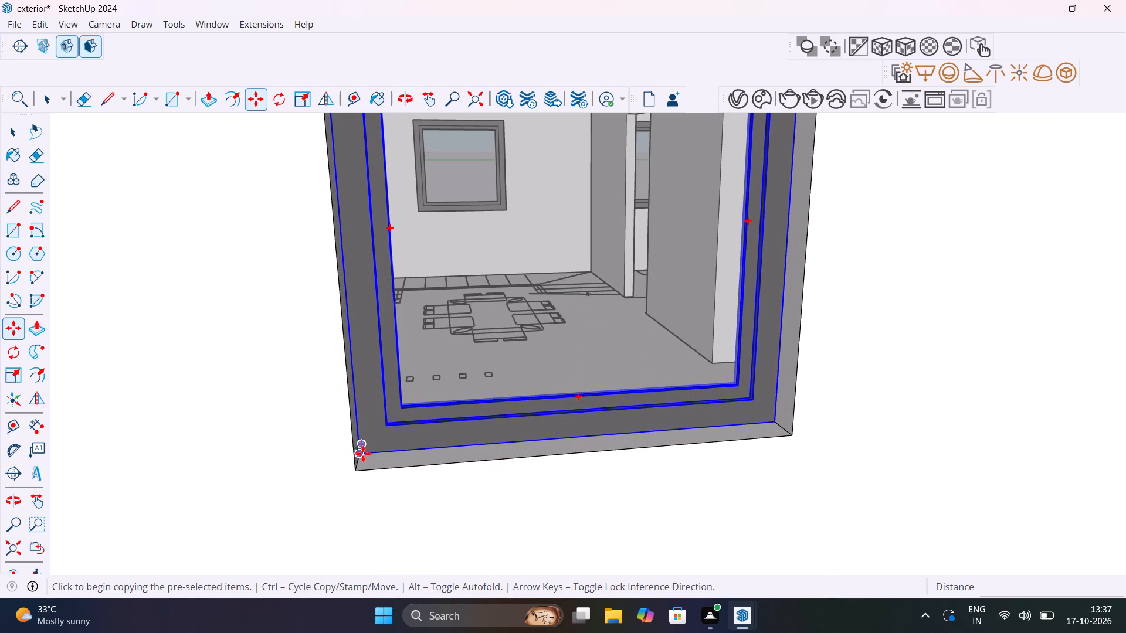
pyautogui.click(363, 454)
pyautogui.scroll(-20, 372, 324)
pyautogui.scroll(-3, 372, 324)
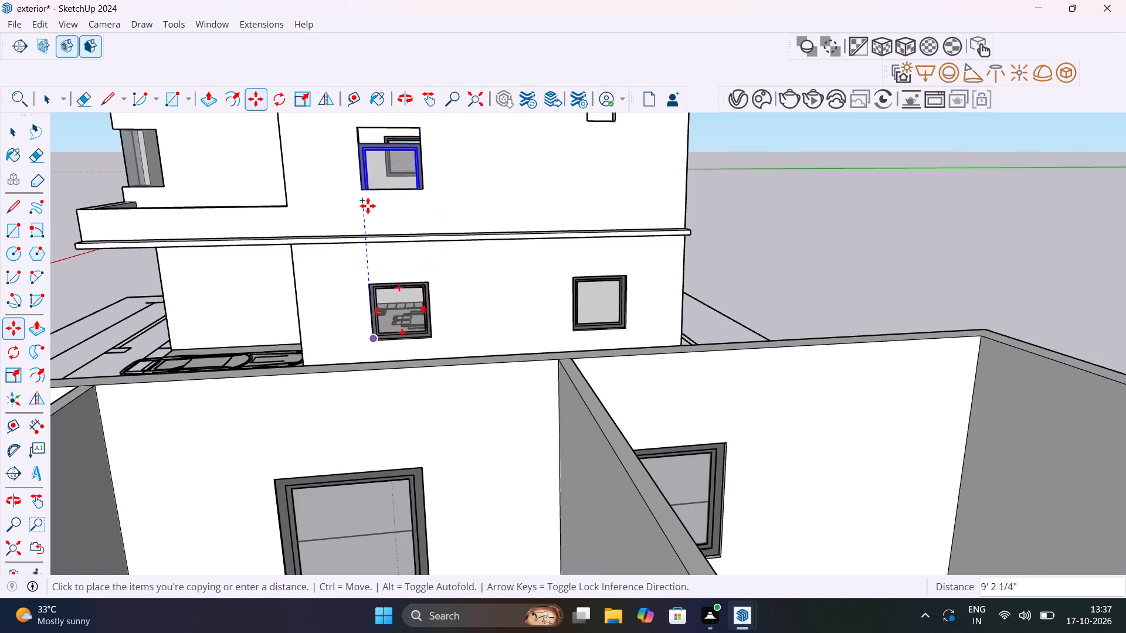
pyautogui.scroll(8, 372, 179)
pyautogui.moveTo(375, 192); pyautogui.dragTo(362, 239, button='middle')
pyautogui.scroll(-19, 362, 239)
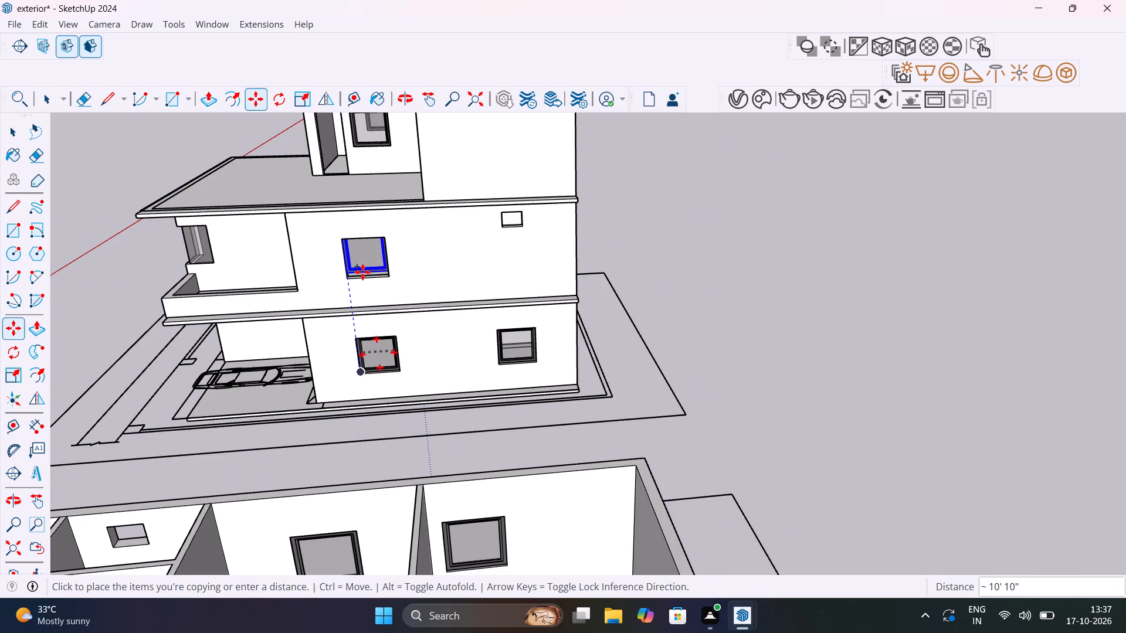
pyautogui.scroll(19, 362, 273)
pyautogui.scroll(-3, 277, 325)
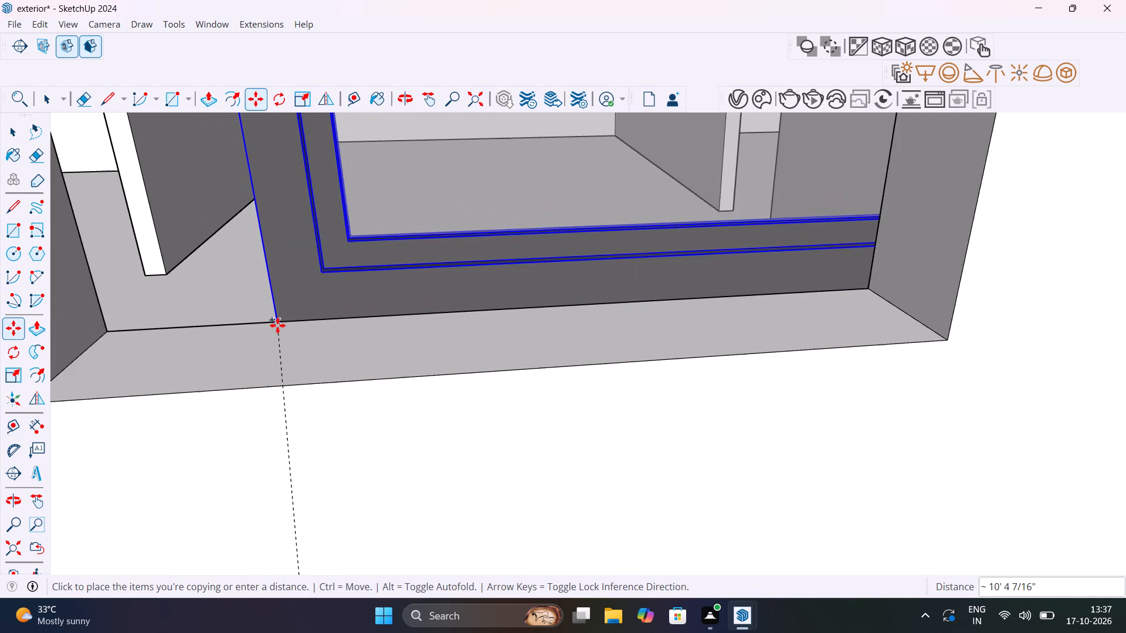
pyautogui.scroll(-9, 277, 325)
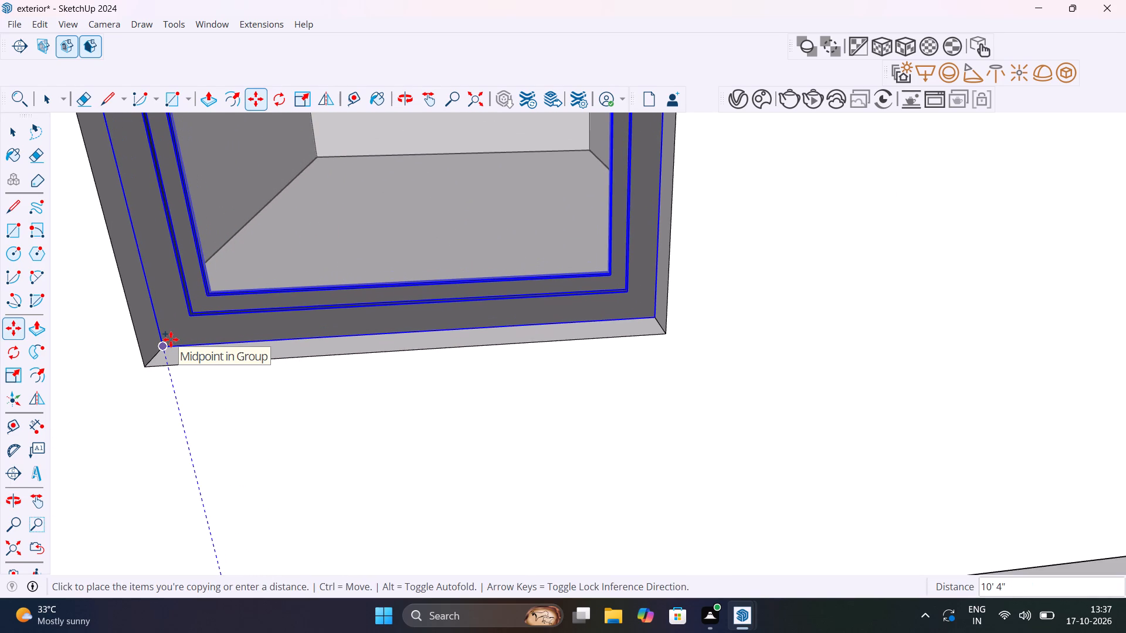
pyautogui.click(171, 339)
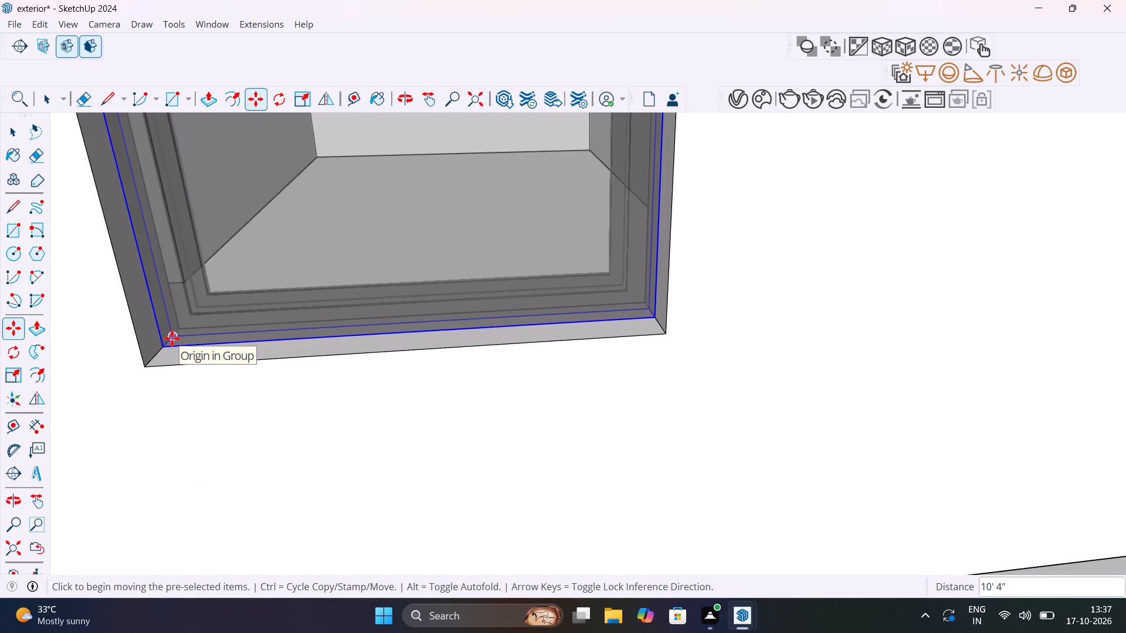
pyautogui.scroll(-17, 262, 339)
pyautogui.scroll(-15, 262, 338)
pyautogui.press('space')
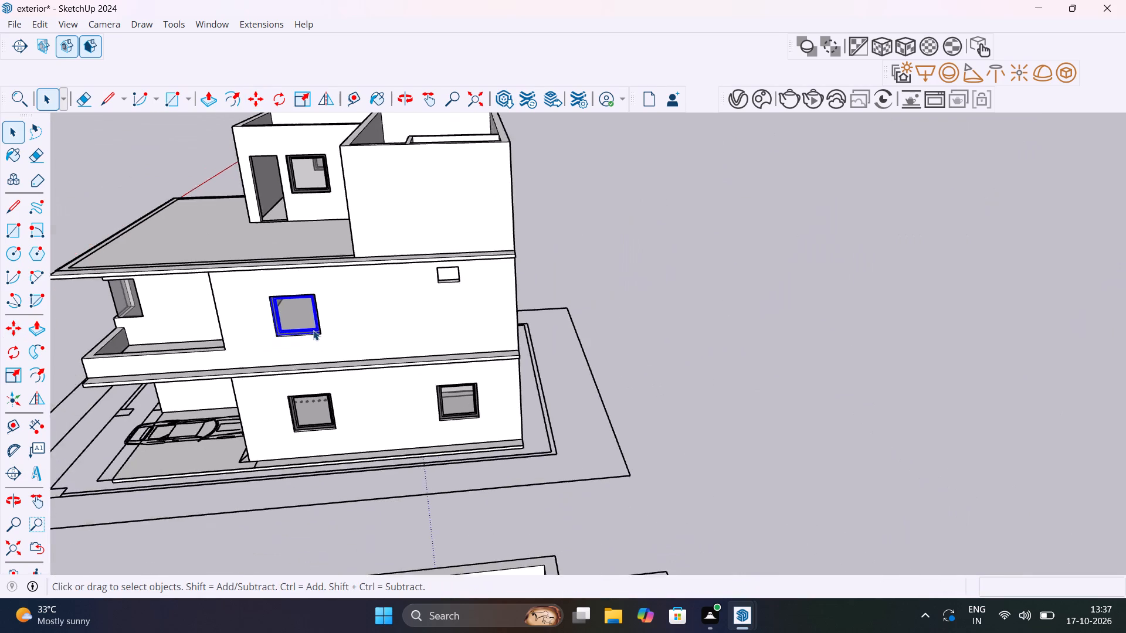
pyautogui.click(623, 283)
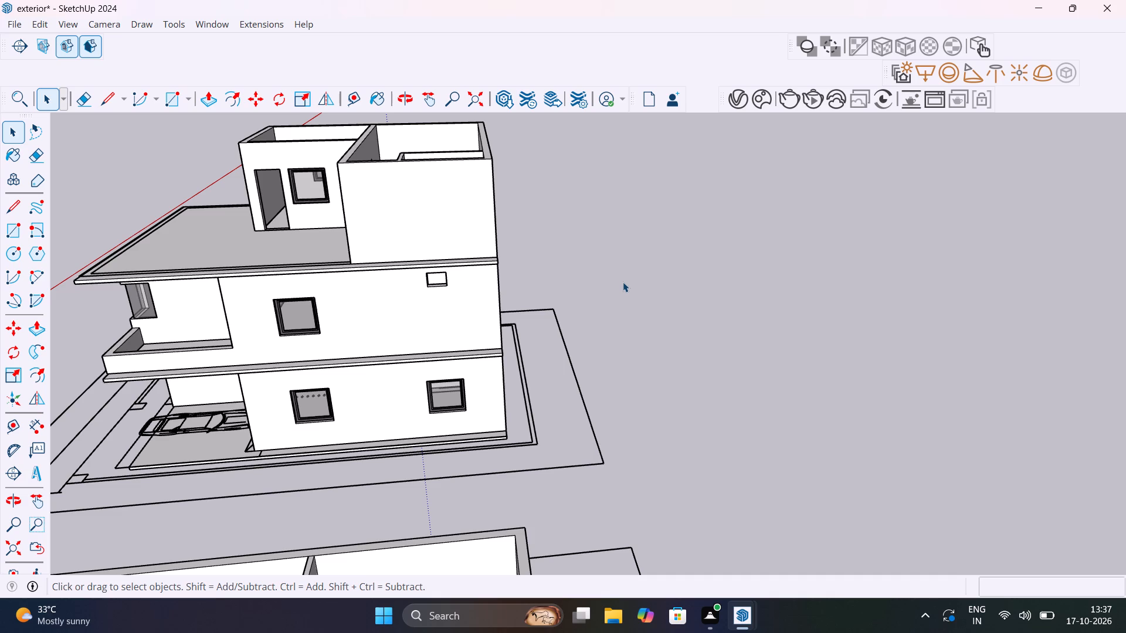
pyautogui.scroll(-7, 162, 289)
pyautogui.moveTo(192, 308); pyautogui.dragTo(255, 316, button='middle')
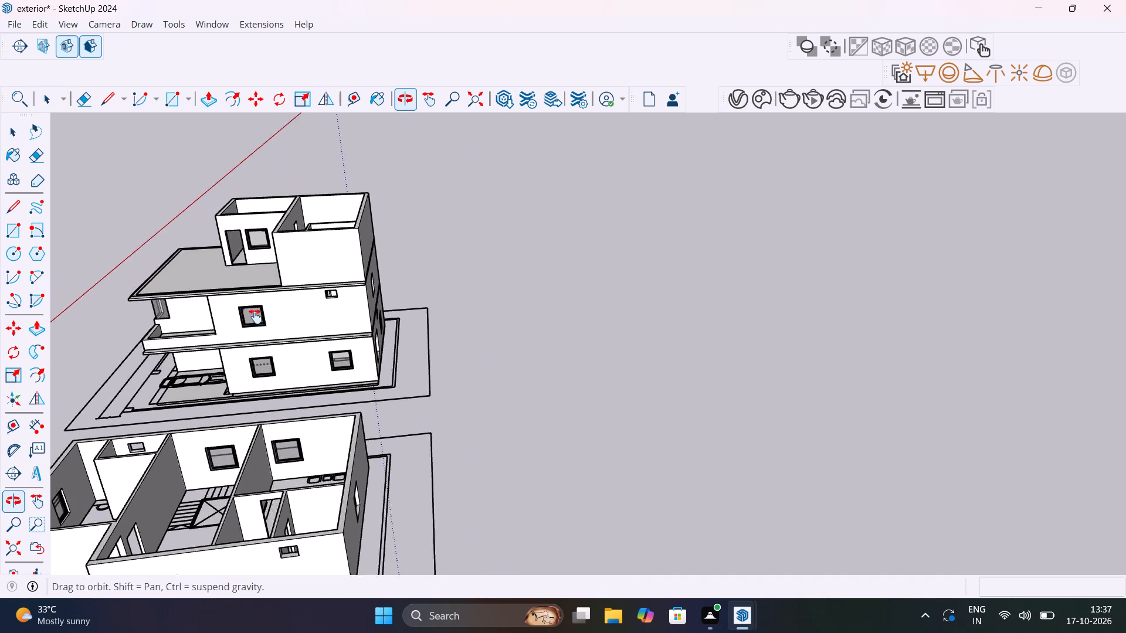
# Examine the stacked house's side and front walls, balcony and terrace slab edges from several angles.
pyautogui.moveTo(255, 316); pyautogui.dragTo(481, 302, button='middle')
pyautogui.scroll(5, 463, 287)
pyautogui.moveTo(443, 298); pyautogui.dragTo(635, 274, button='middle')
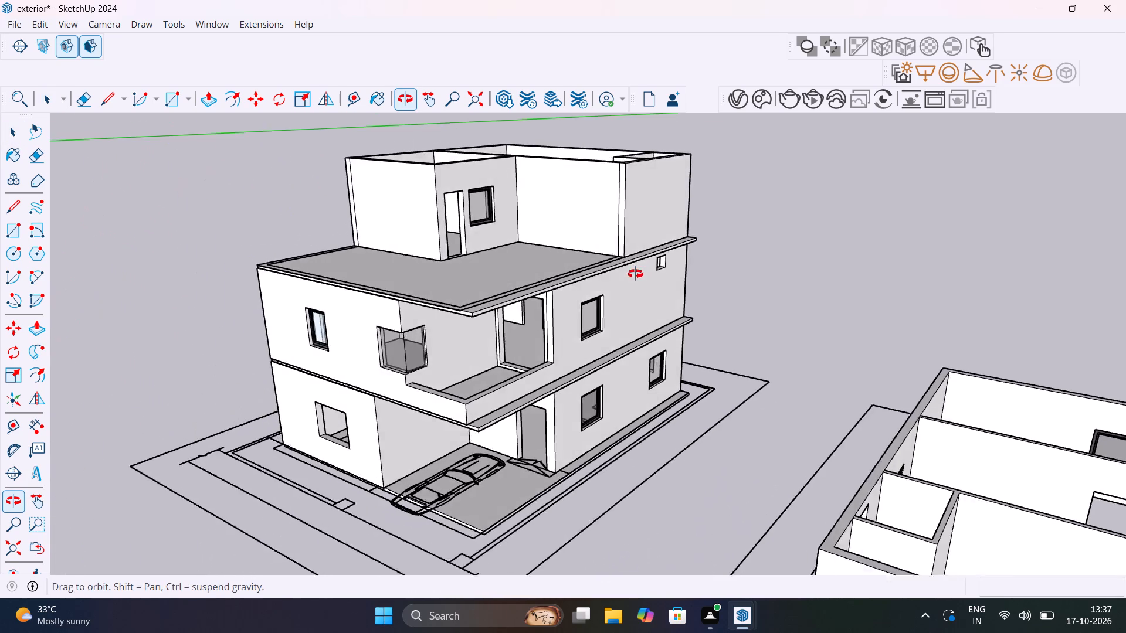
pyautogui.moveTo(635, 274); pyautogui.dragTo(695, 262, button='middle')
pyautogui.scroll(4, 464, 407)
pyautogui.scroll(1, 515, 419)
pyautogui.moveTo(517, 418); pyautogui.dragTo(806, 478, button='middle')
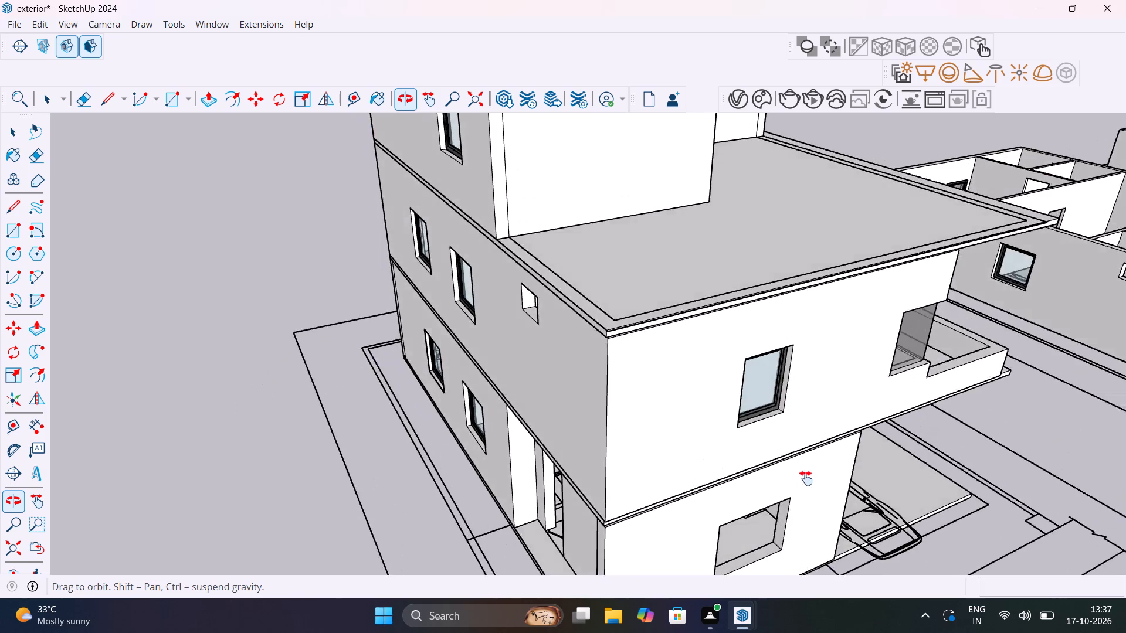
pyautogui.moveTo(806, 478); pyautogui.dragTo(466, 386, button='middle')
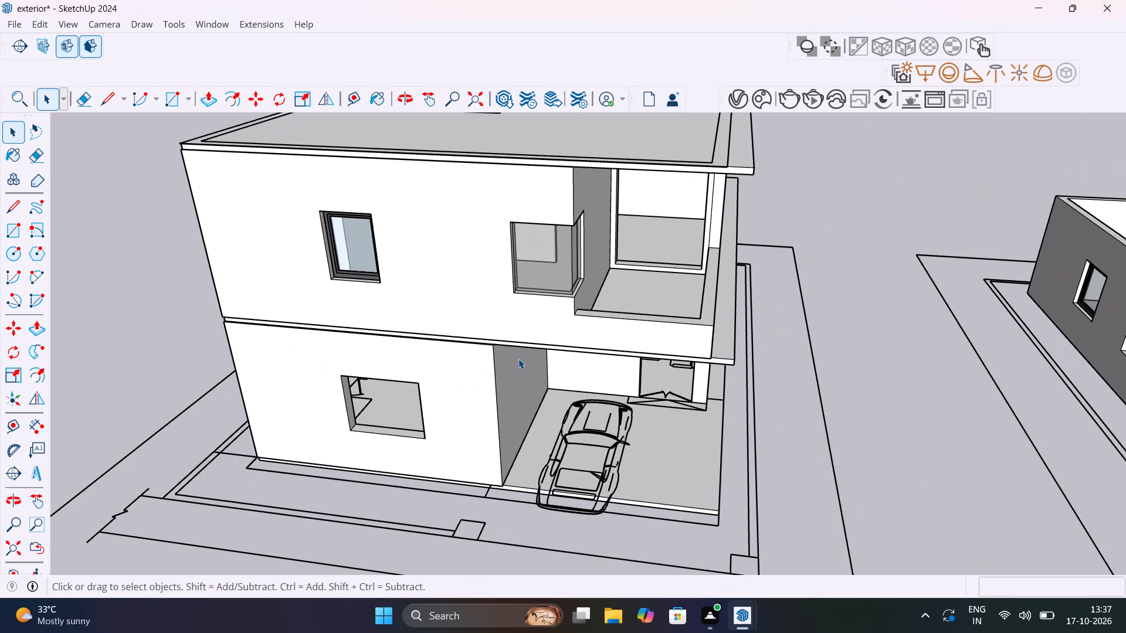
pyautogui.scroll(-7, 526, 341)
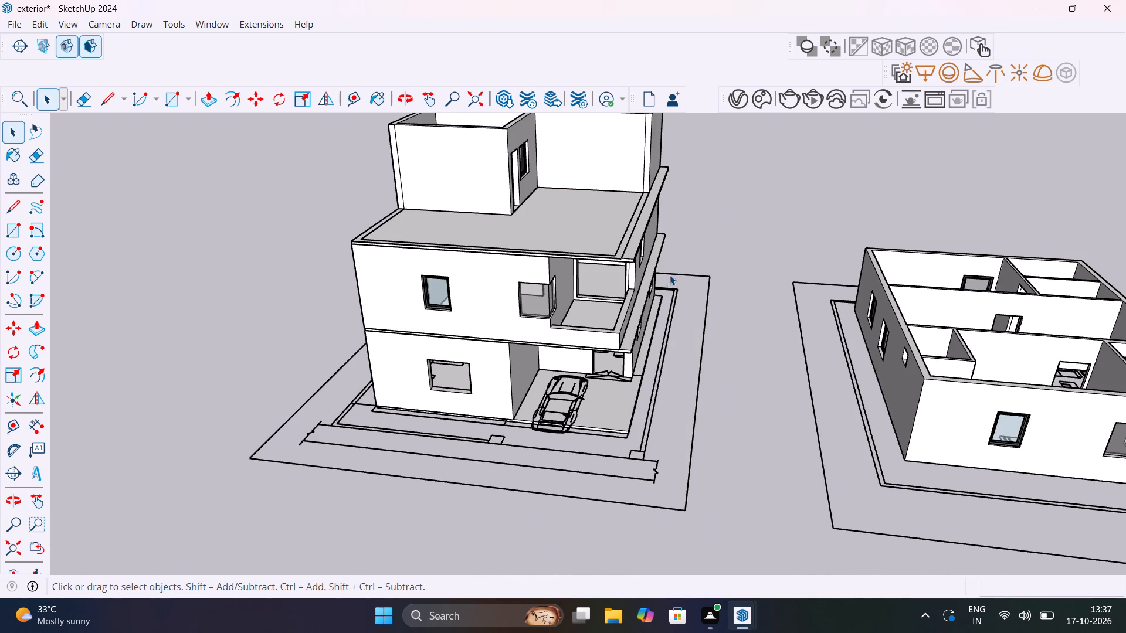
pyautogui.moveTo(670, 275); pyautogui.dragTo(593, 349, button='middle')
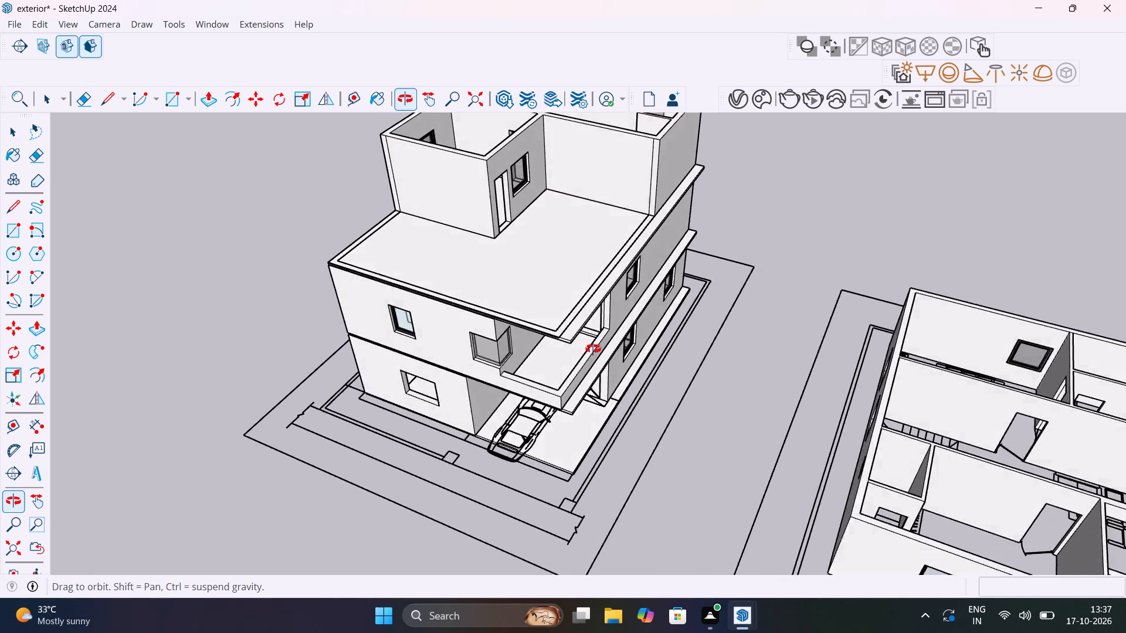
pyautogui.moveTo(593, 349); pyautogui.dragTo(693, 238, button='middle')
pyautogui.scroll(5, 646, 220)
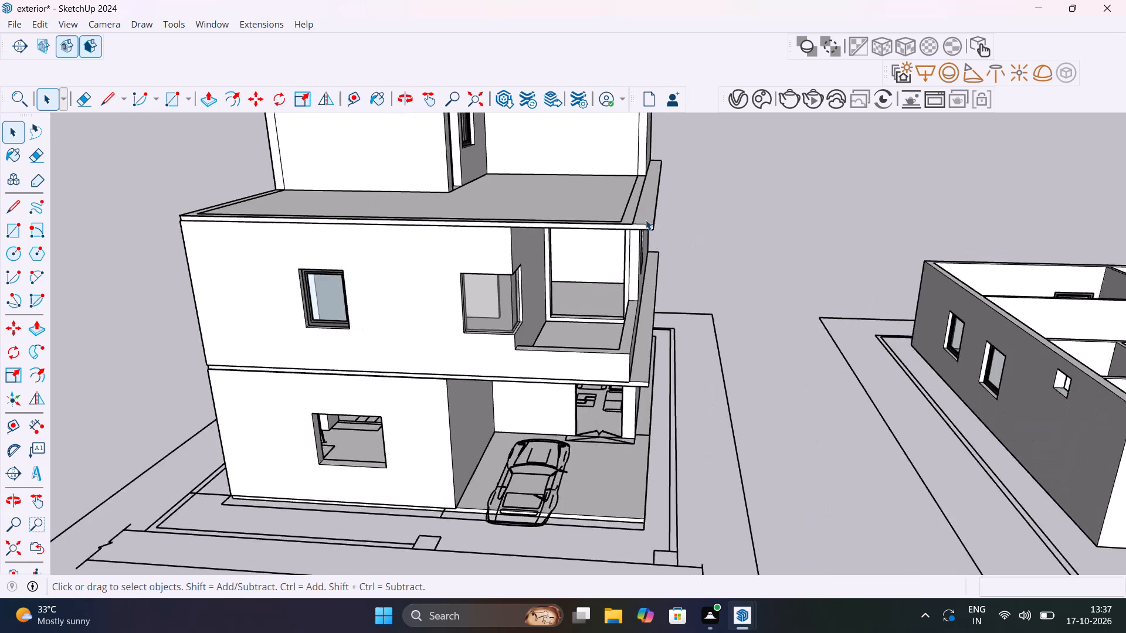
pyautogui.scroll(9, 646, 220)
pyautogui.moveTo(657, 235); pyautogui.dragTo(676, 399, button='middle')
pyautogui.scroll(-4, 621, 287)
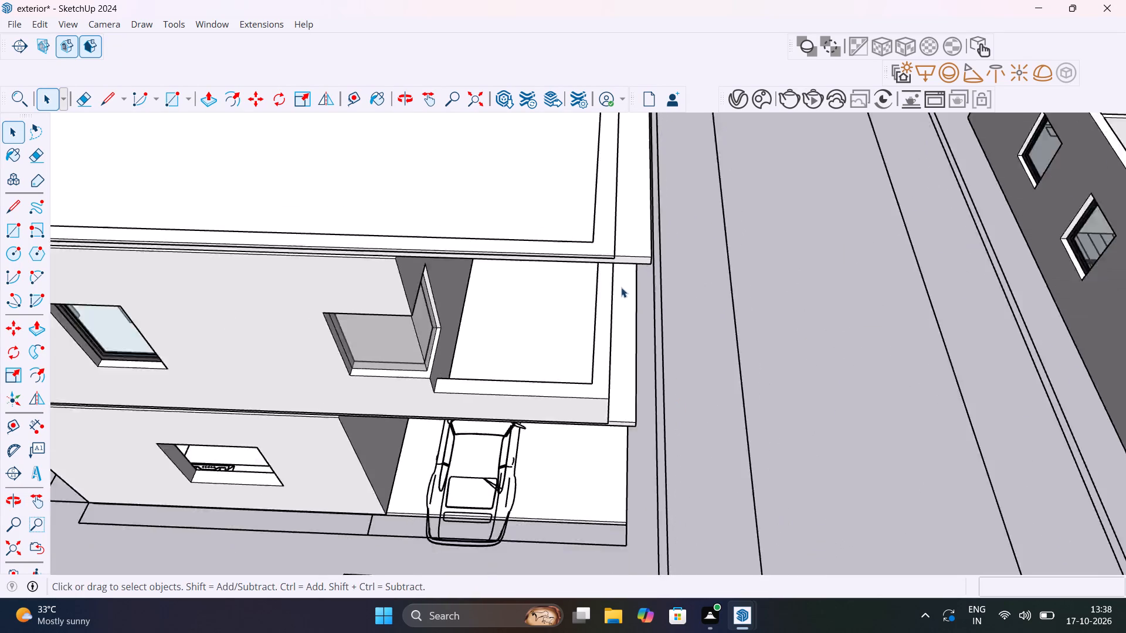
pyautogui.scroll(-10, 621, 287)
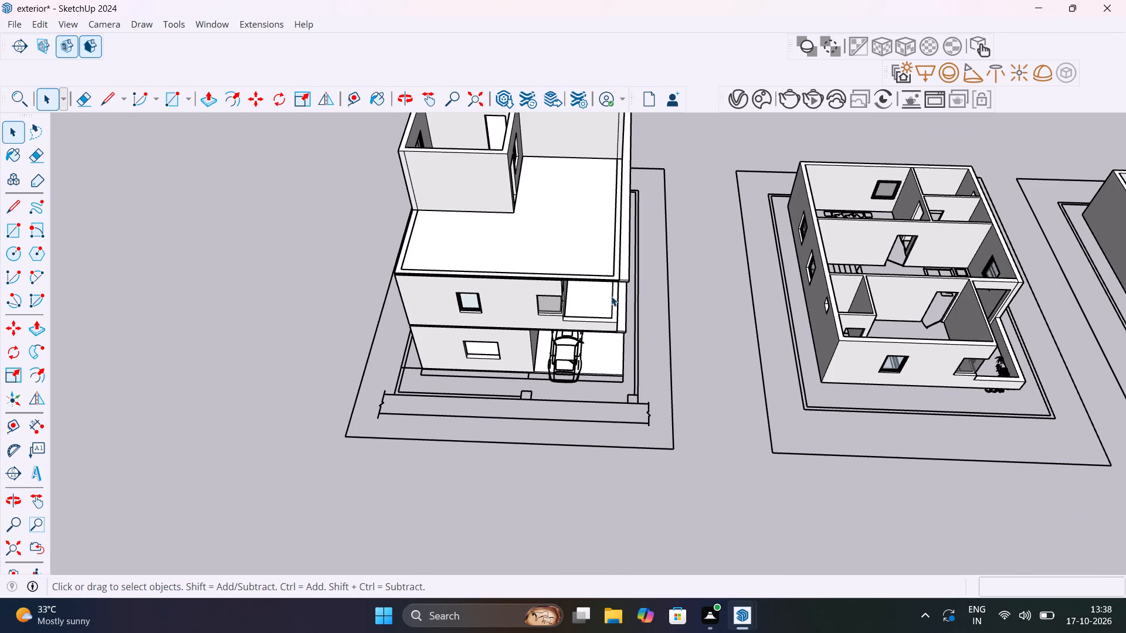
pyautogui.scroll(-1, 613, 296)
pyautogui.moveTo(613, 296); pyautogui.dragTo(535, 397, button='middle')
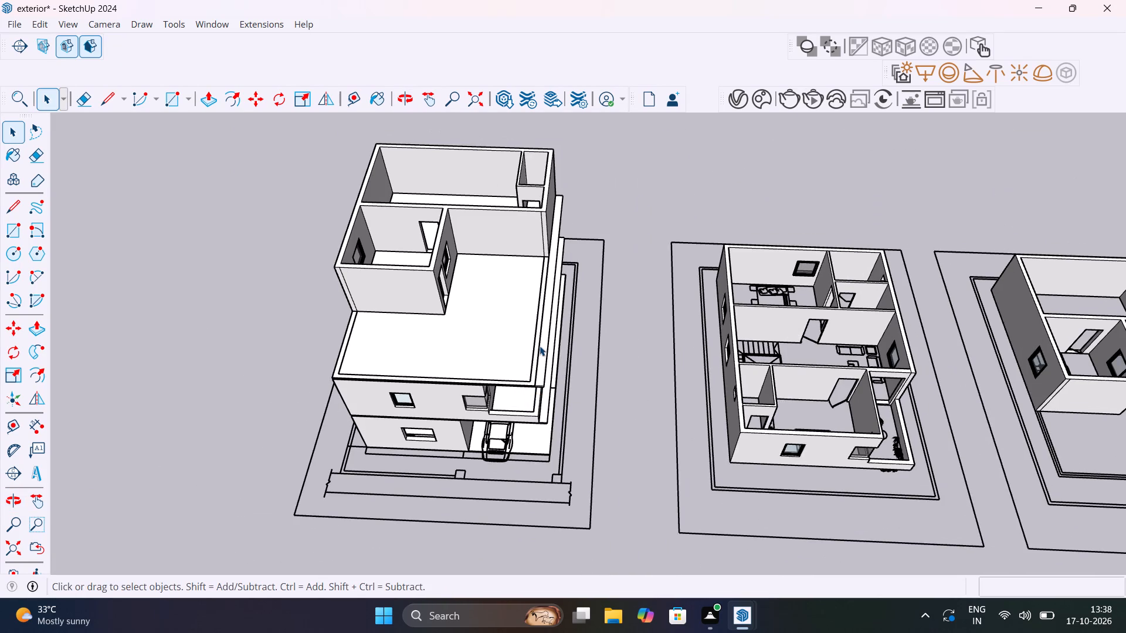
# Explode the top-floor wall group of the stacked house.
pyautogui.scroll(6, 540, 345)
pyautogui.click(537, 350)
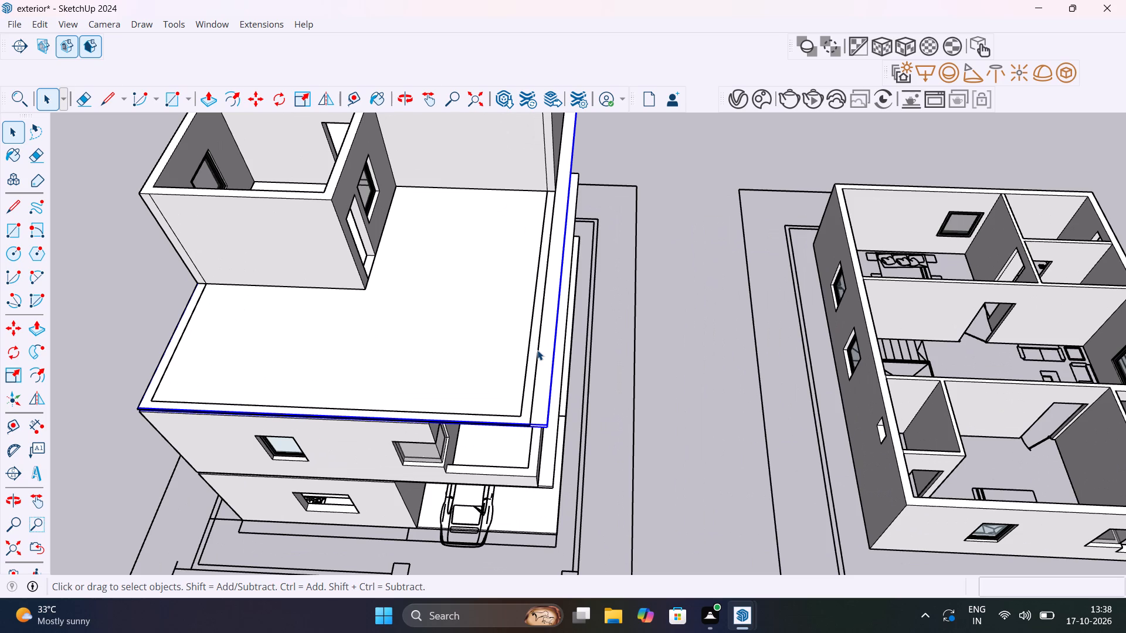
pyautogui.click(537, 350)
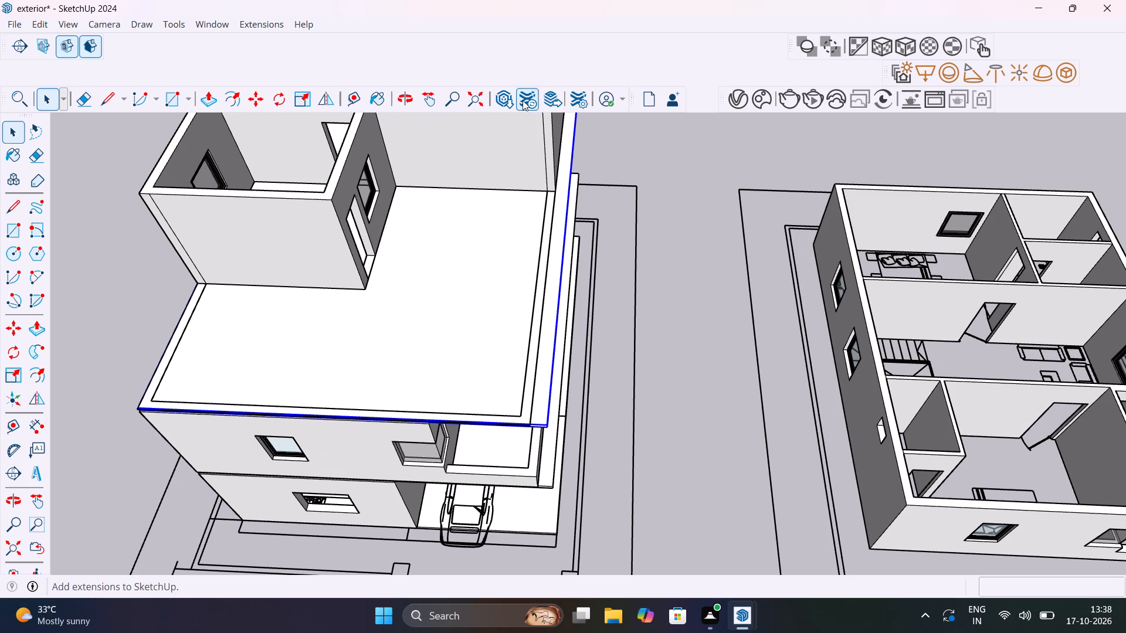
pyautogui.click(529, 144)
pyautogui.rightClick(529, 143)
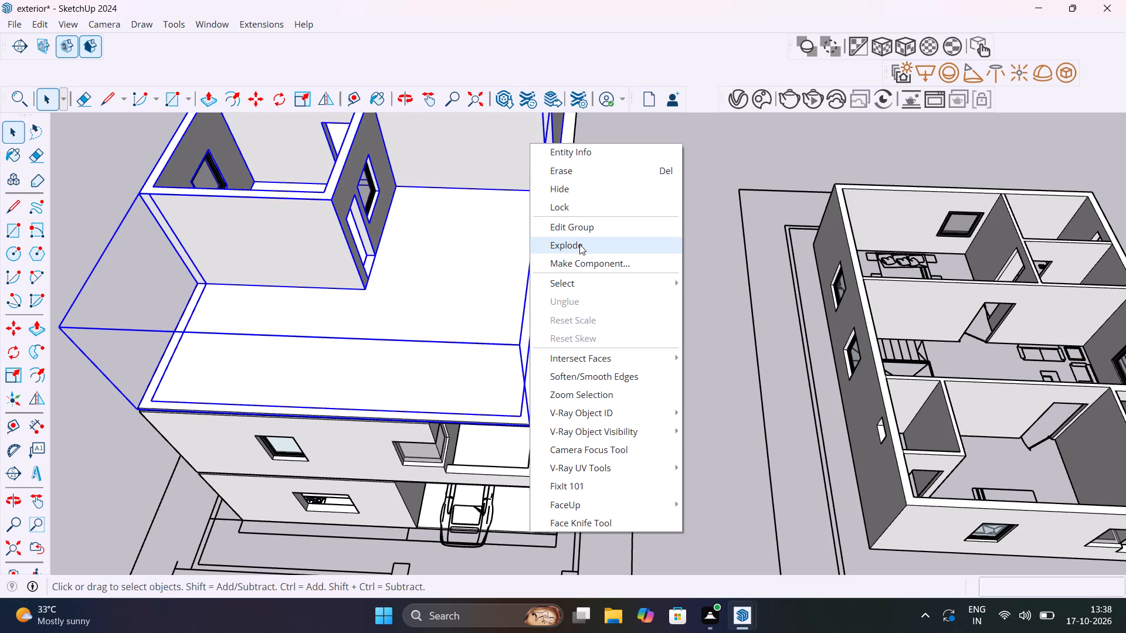
pyautogui.click(579, 244)
pyautogui.click(648, 258)
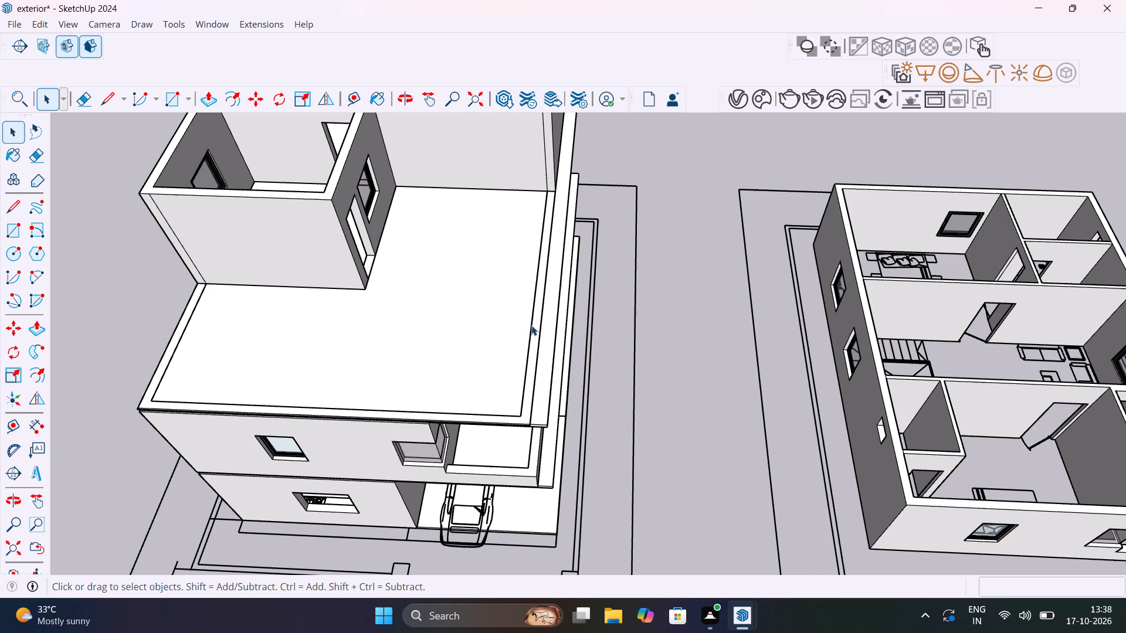
# Delete the four leftover outline edges on the open terrace surface in front of the top-floor rooms.
pyautogui.click(540, 333)
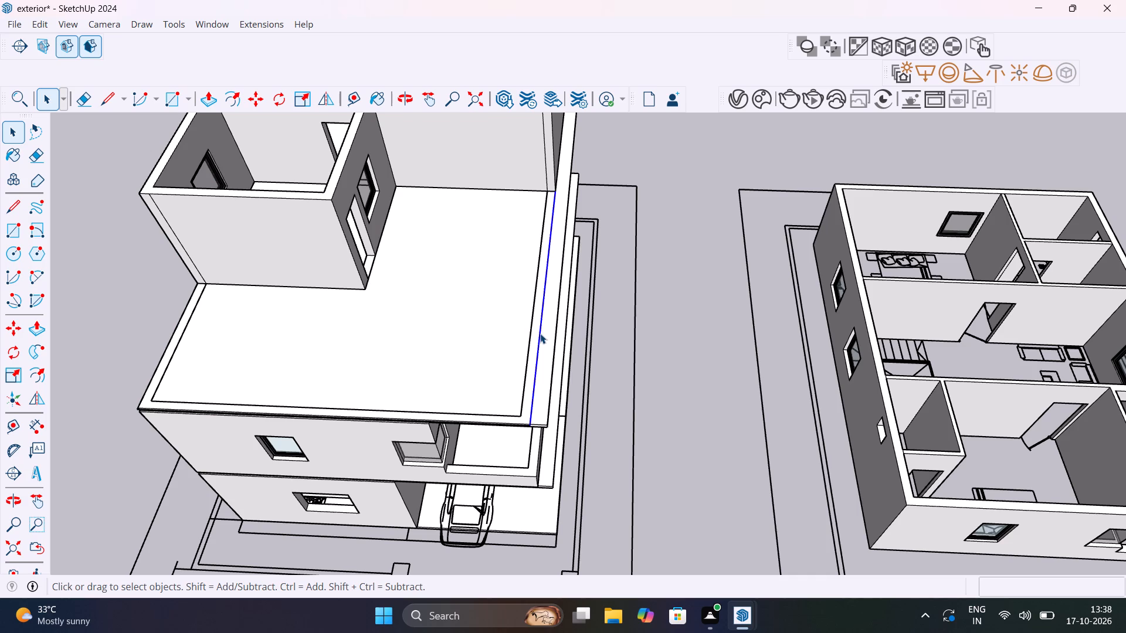
pyautogui.press('Delete')
pyautogui.click(526, 365)
pyautogui.press('Delete')
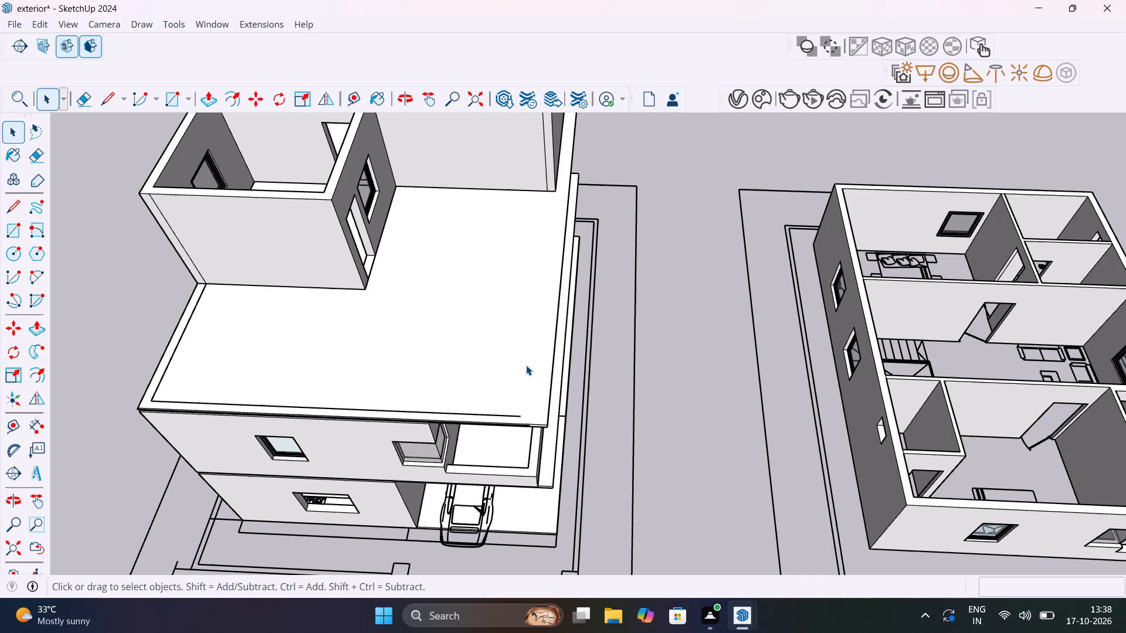
pyautogui.click(505, 415)
pyautogui.press('Delete')
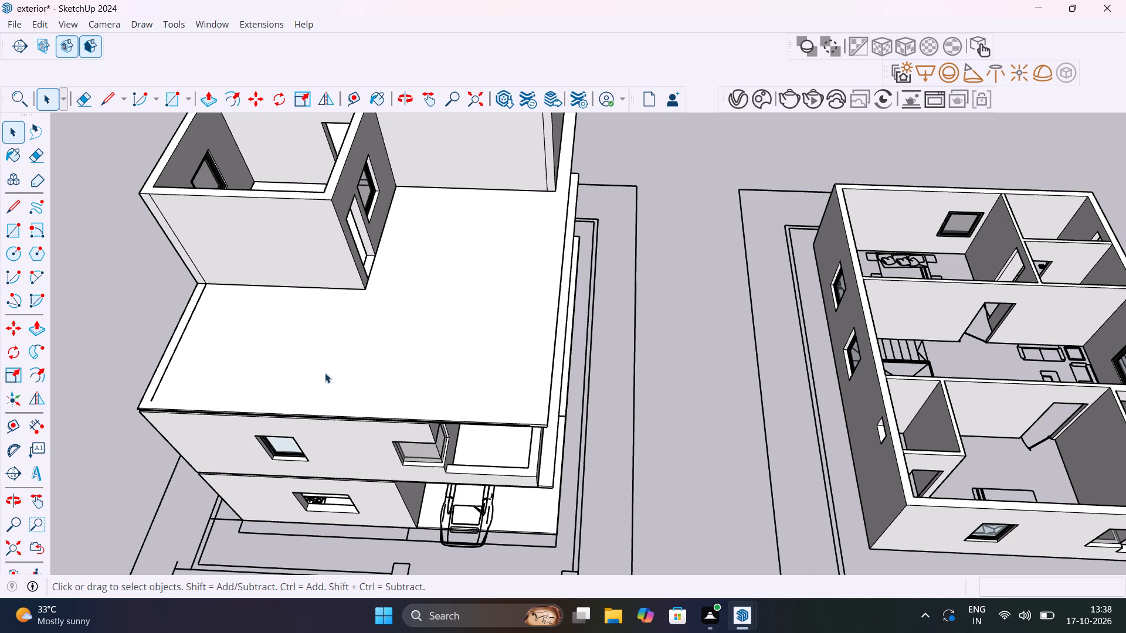
pyautogui.click(179, 341)
pyautogui.press('Delete')
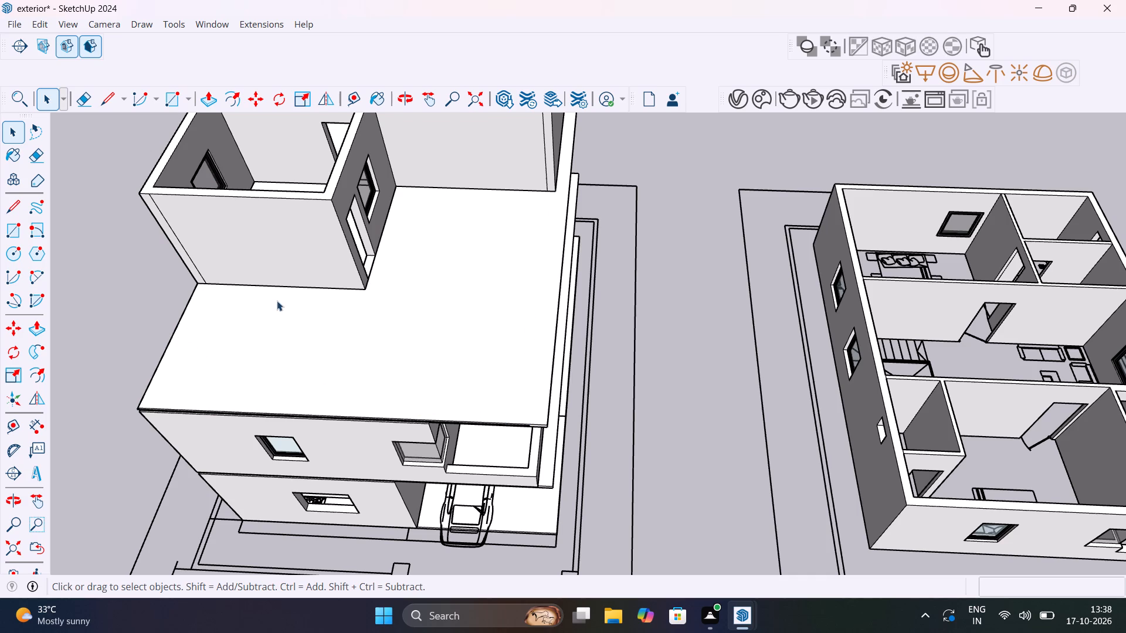
# Select the connected top-floor wall geometry, exclude the terrace slab's front edge and face, and make the walls a group.
pyautogui.scroll(-8, 282, 297)
pyautogui.moveTo(317, 331); pyautogui.dragTo(634, 185, button='middle')
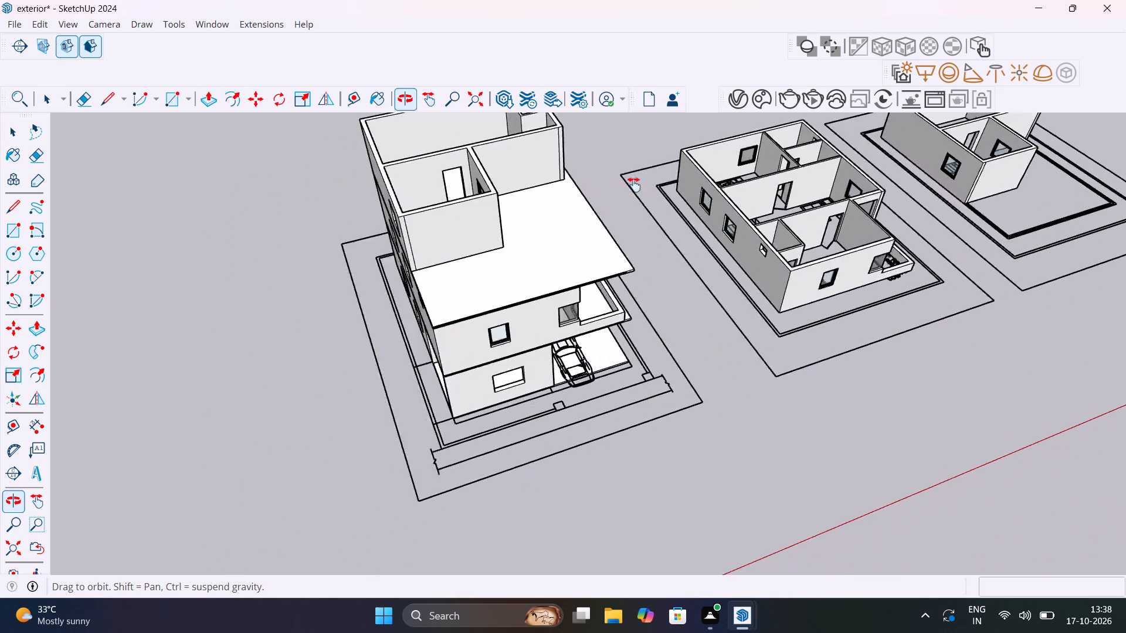
pyautogui.moveTo(634, 185); pyautogui.dragTo(663, 178, button='middle')
pyautogui.keyDown('shift'); pyautogui.moveTo(581, 210); pyautogui.dragTo(455, 394, button='middle'); pyautogui.keyUp('shift')
pyautogui.click(457, 390)
pyautogui.tripleClick(457, 389)
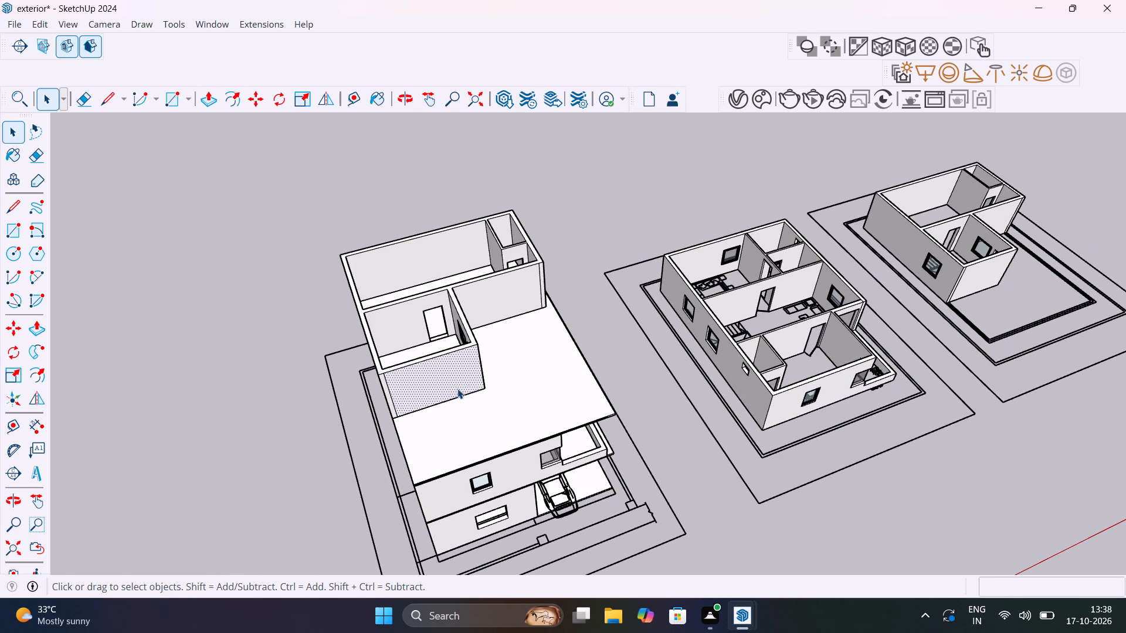
pyautogui.moveTo(467, 388); pyautogui.dragTo(575, 243, button='middle')
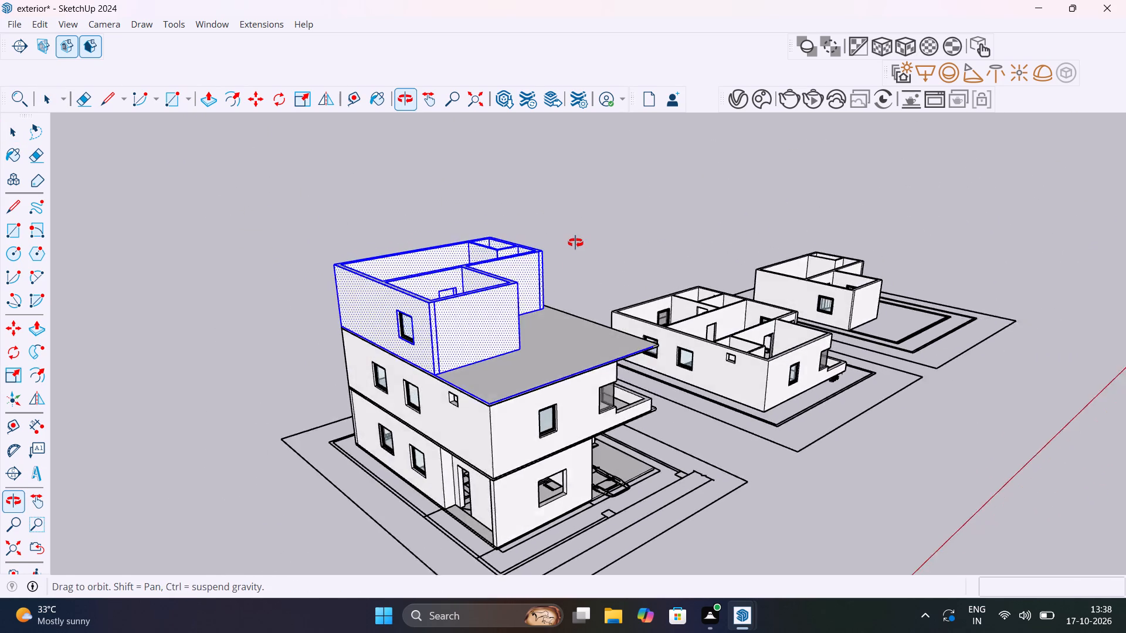
pyautogui.moveTo(575, 243); pyautogui.dragTo(632, 230, button='middle')
pyautogui.scroll(9, 550, 418)
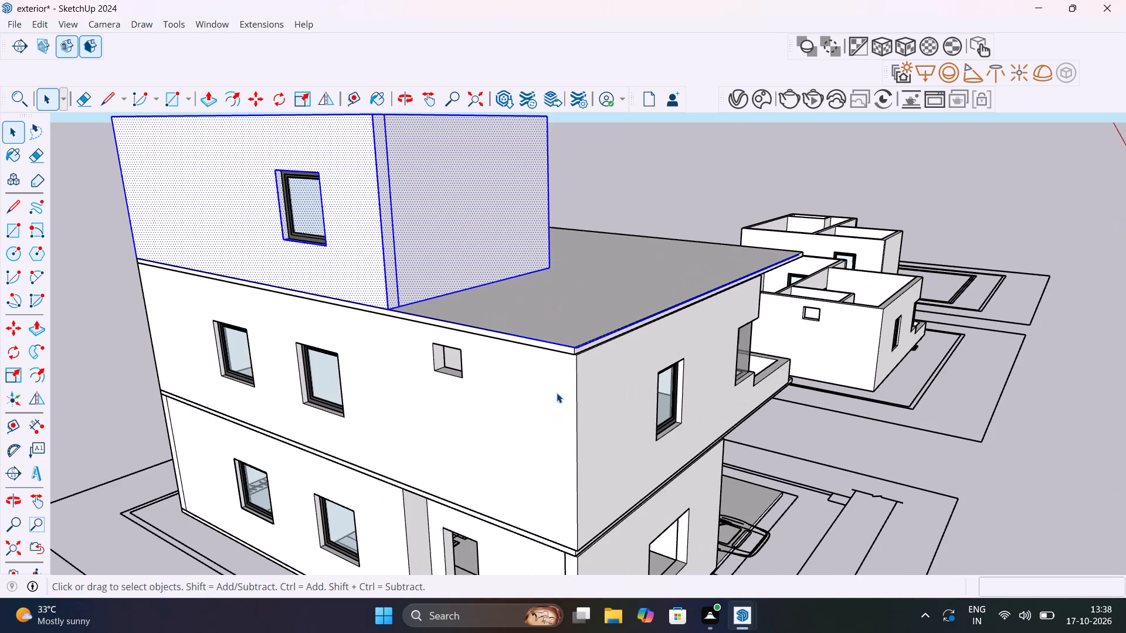
pyautogui.keyDown('shift'); pyautogui.click(572, 347); pyautogui.keyUp('shift')
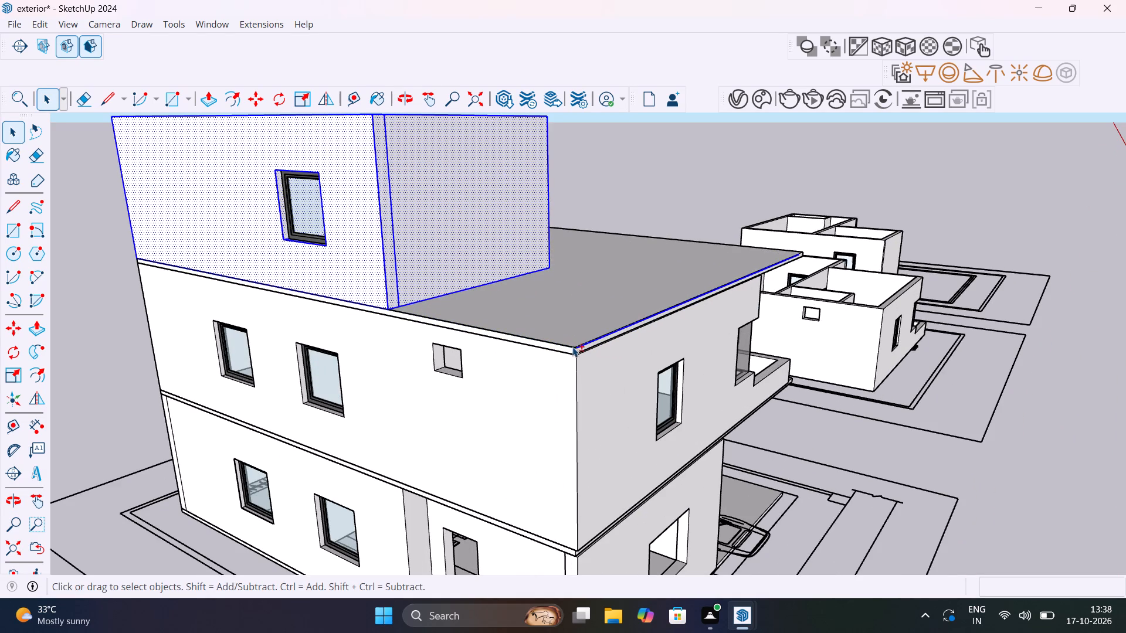
pyautogui.keyDown('shift'); pyautogui.click(583, 344); pyautogui.keyUp('shift')
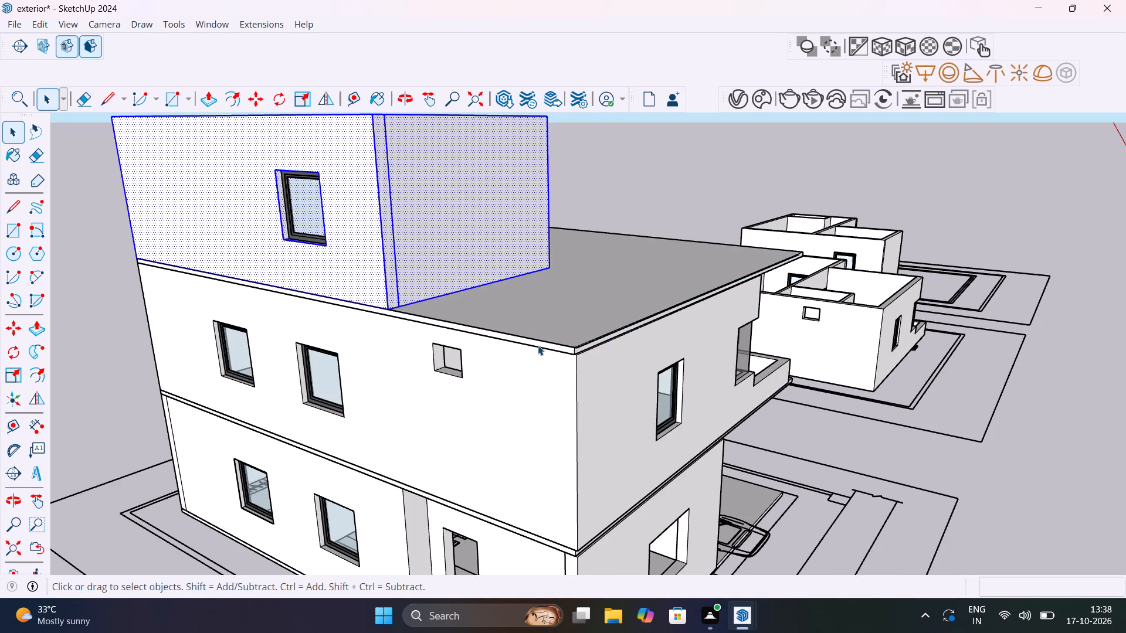
pyautogui.scroll(-8, 541, 338)
pyautogui.moveTo(571, 314); pyautogui.dragTo(168, 482, button='middle')
pyautogui.scroll(1, 171, 483)
pyautogui.moveTo(461, 359); pyautogui.dragTo(221, 330, button='middle')
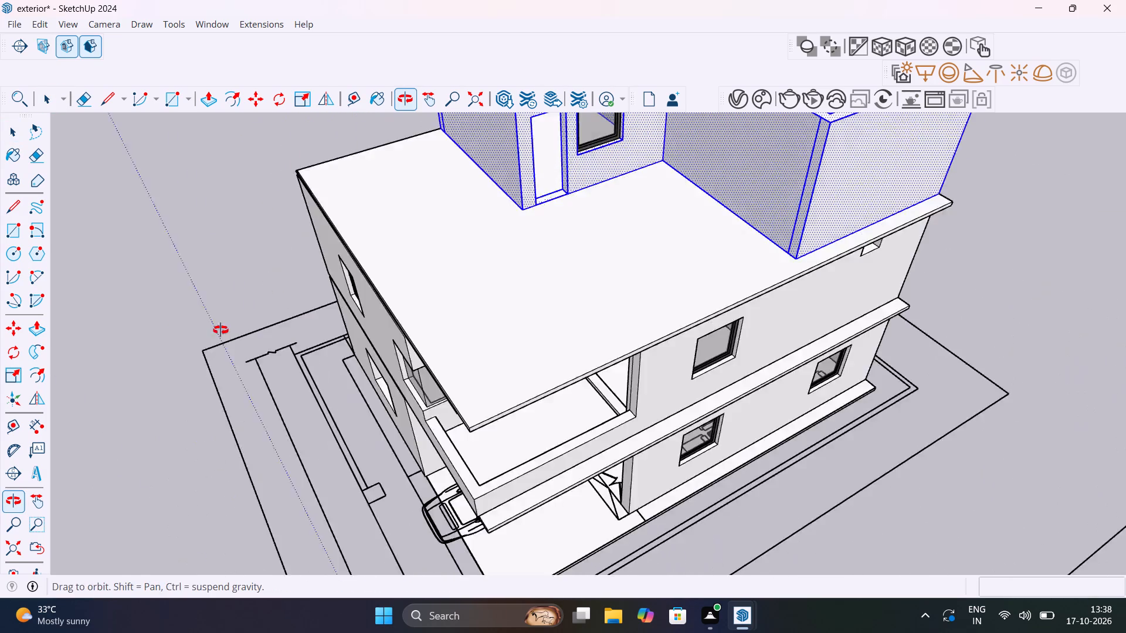
pyautogui.moveTo(221, 330); pyautogui.dragTo(101, 314, button='middle')
pyautogui.moveTo(657, 329); pyautogui.dragTo(294, 332, button='middle')
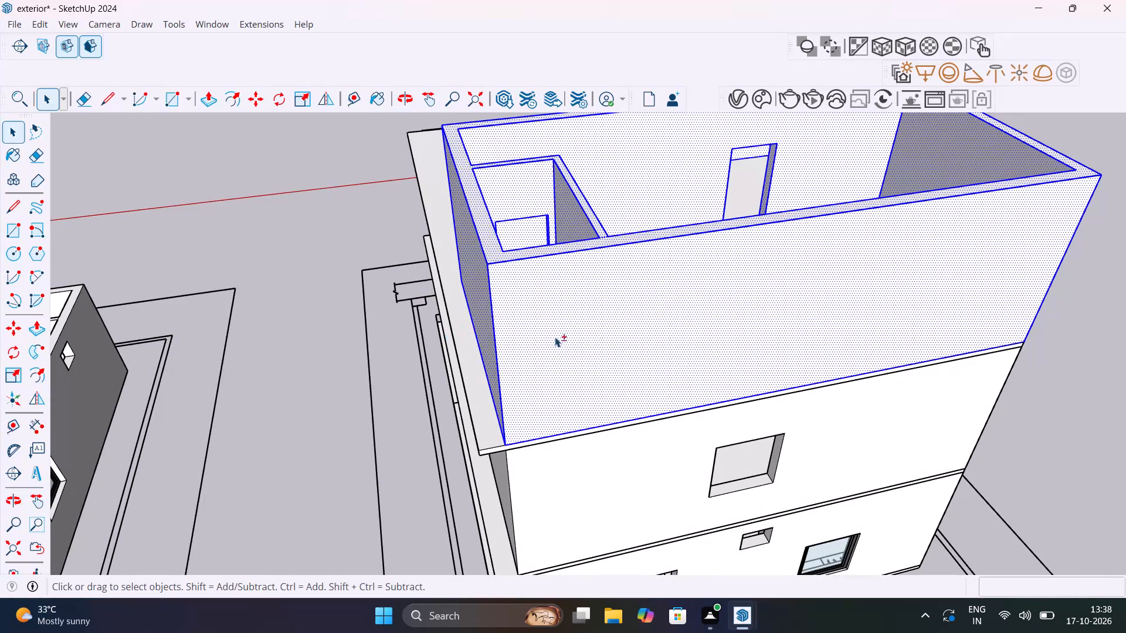
pyautogui.keyDown('shift'); pyautogui.rightClick(555, 335); pyautogui.keyUp('shift')
pyautogui.keyDown('shift'); pyautogui.click(605, 145); pyautogui.keyUp('shift')
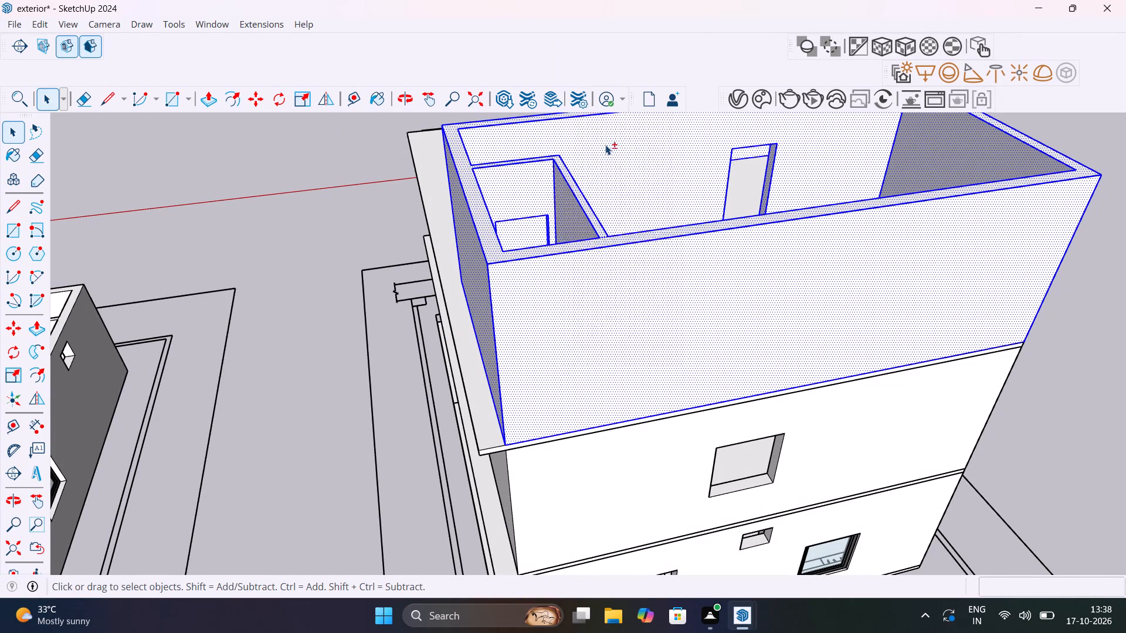
pyautogui.click(306, 264)
# Copy the ground-floor rear-wall window into the empty middle-floor opening of the same wall, placing it by its bottom corner.
pyautogui.scroll(-5, 310, 310)
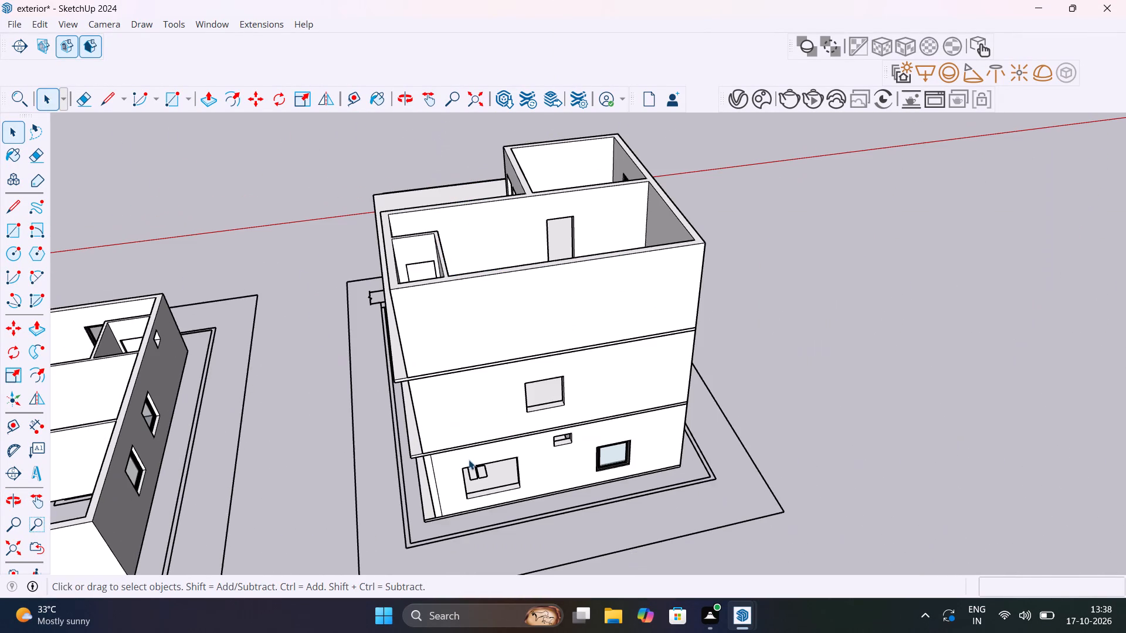
pyautogui.moveTo(533, 443); pyautogui.dragTo(501, 292, button='middle')
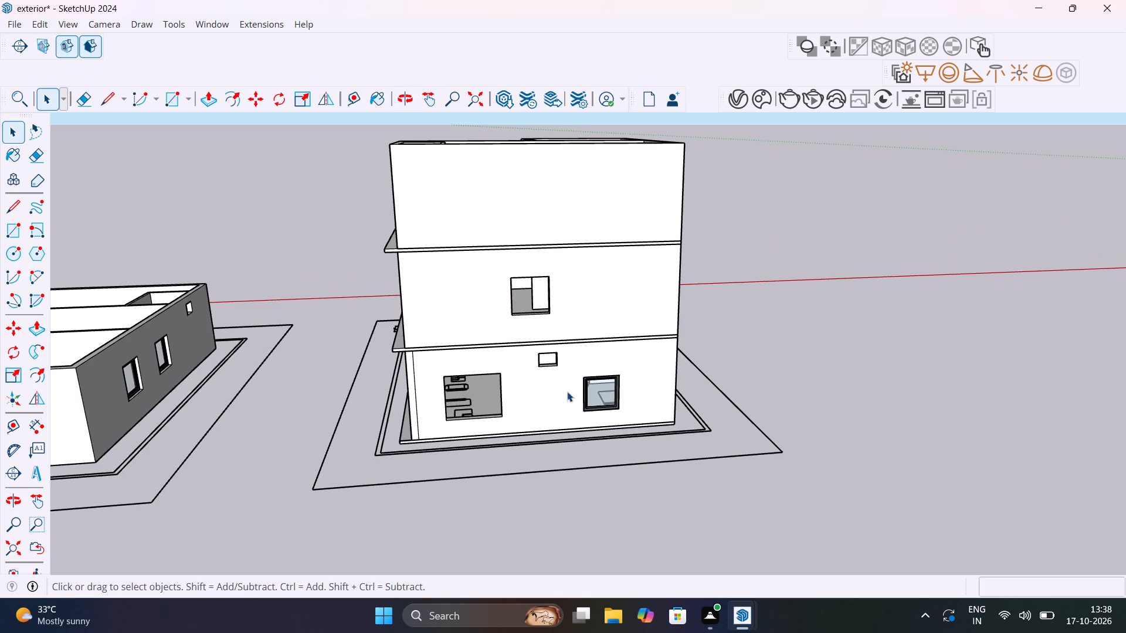
pyautogui.scroll(8, 578, 399)
pyautogui.click(593, 397)
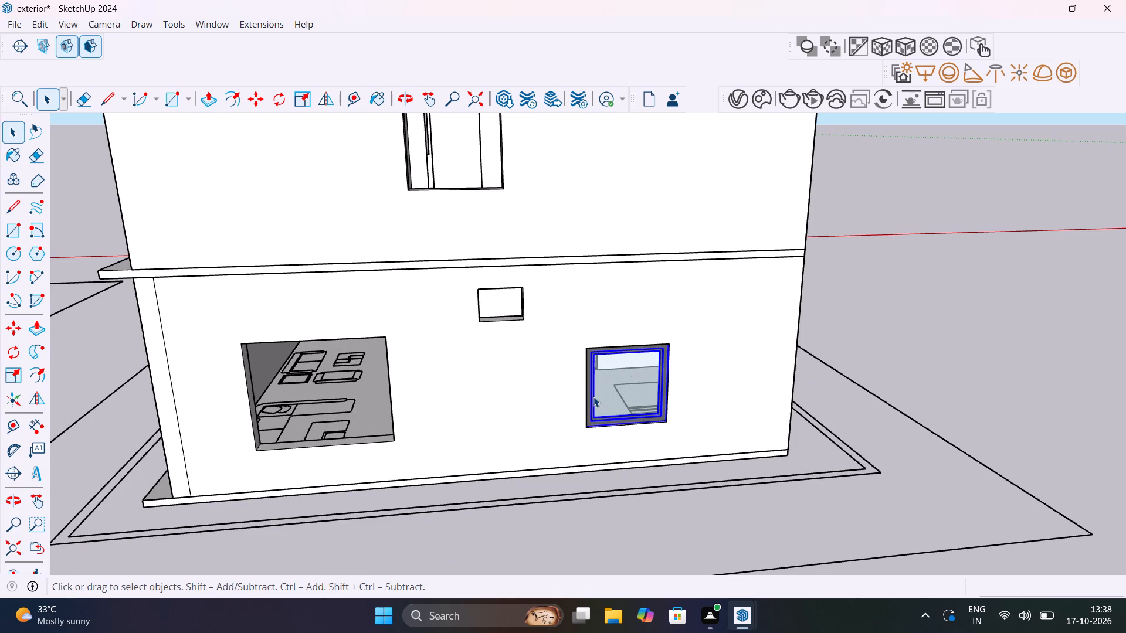
pyautogui.scroll(5, 593, 396)
pyautogui.press('m')
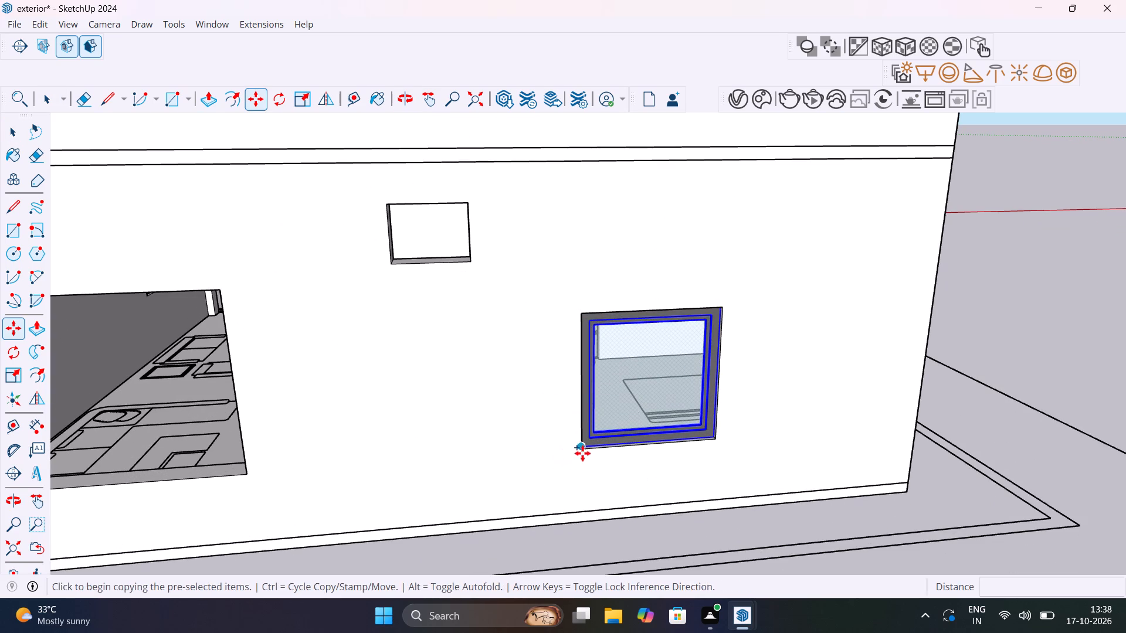
pyautogui.click(585, 449)
pyautogui.scroll(-11, 513, 296)
pyautogui.scroll(3, 425, 222)
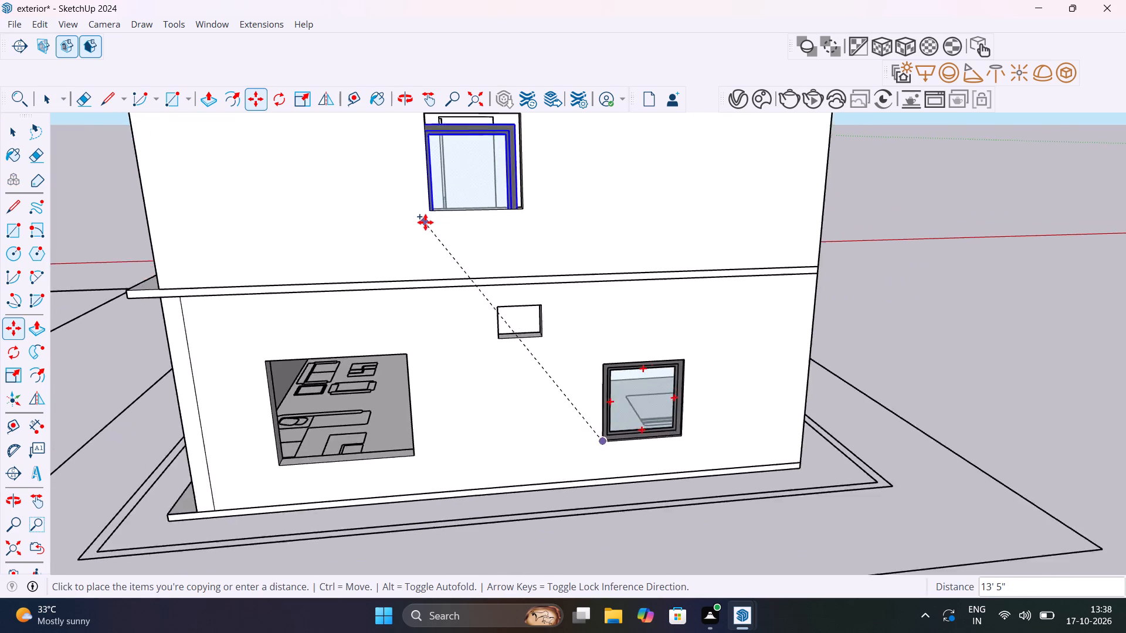
pyautogui.scroll(6, 425, 222)
pyautogui.moveTo(425, 222); pyautogui.dragTo(410, 396, button='middle')
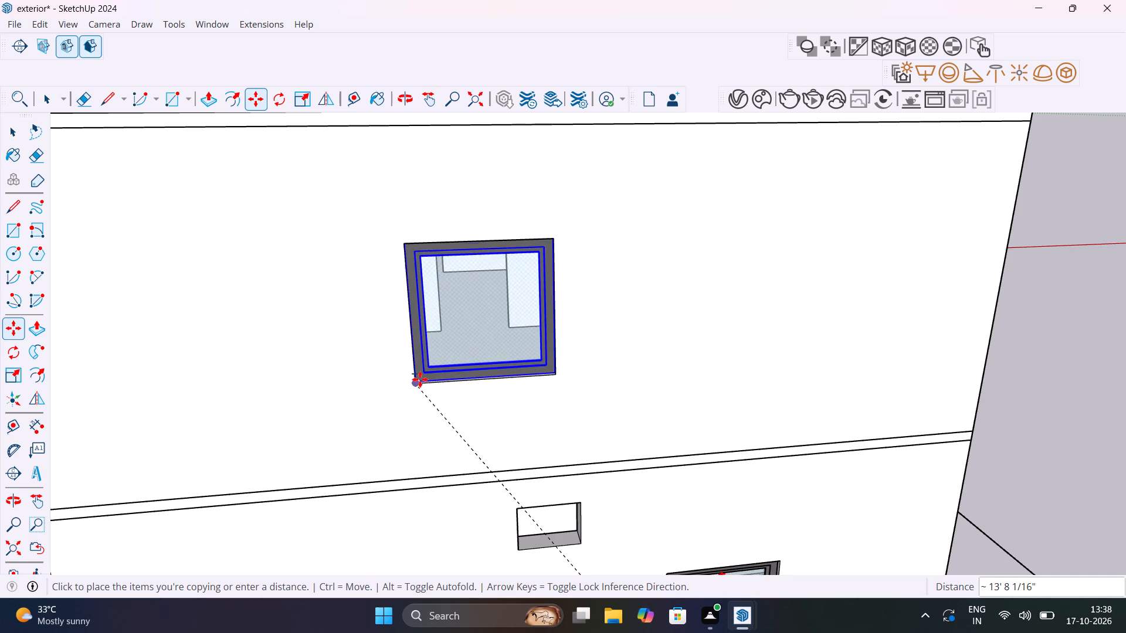
pyautogui.scroll(10, 420, 380)
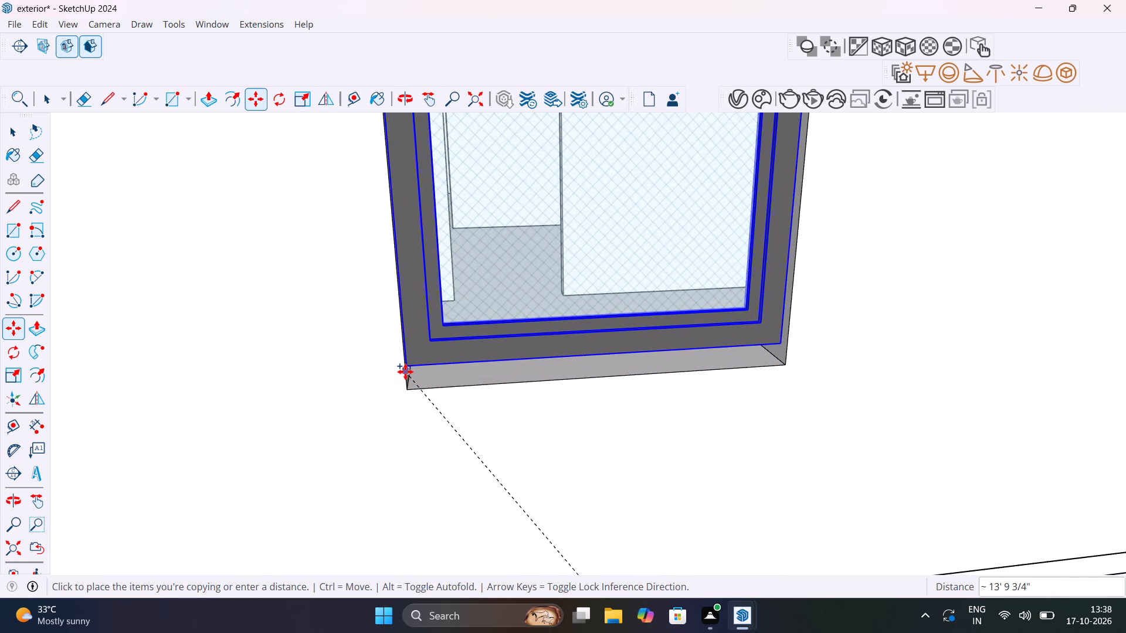
pyautogui.moveTo(423, 421); pyautogui.dragTo(358, 513, button='middle')
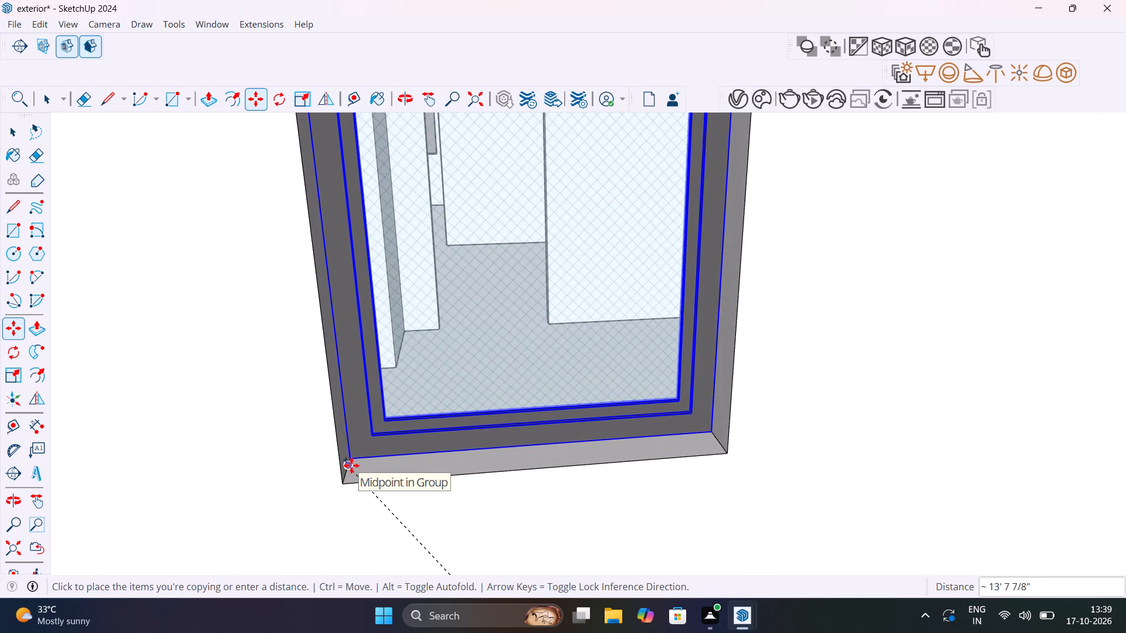
pyautogui.click(351, 465)
pyautogui.scroll(-20, 527, 480)
pyautogui.scroll(-4, 527, 480)
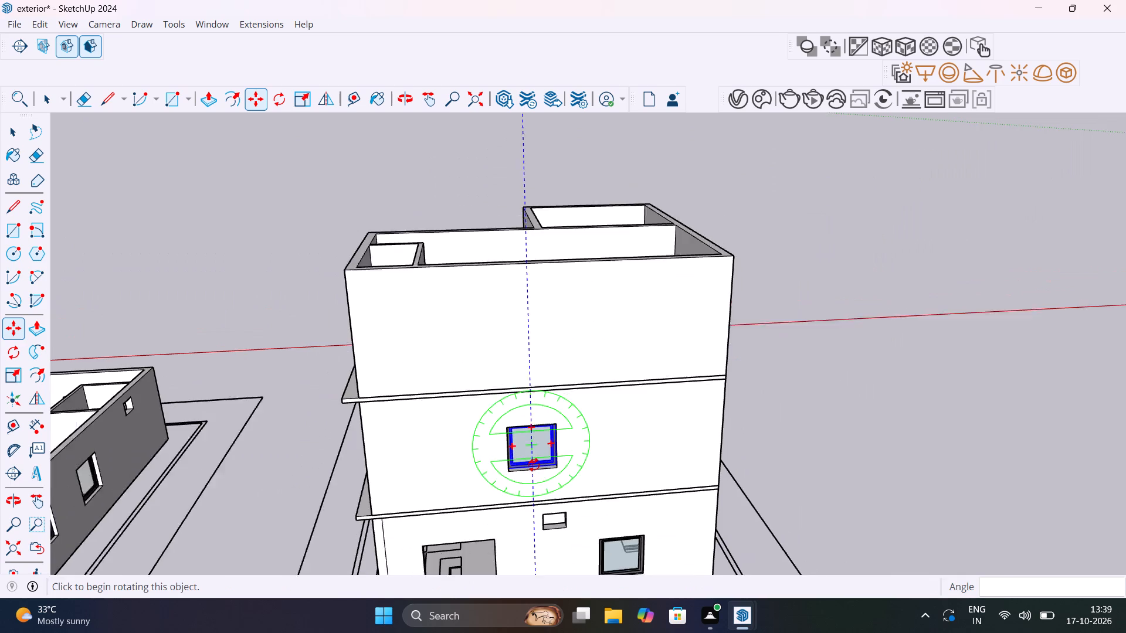
# Inspect the stacked house from its rear, side and front, alongside the separate floor models.
pyautogui.scroll(-3, 534, 465)
pyautogui.press('space')
pyautogui.click(755, 374)
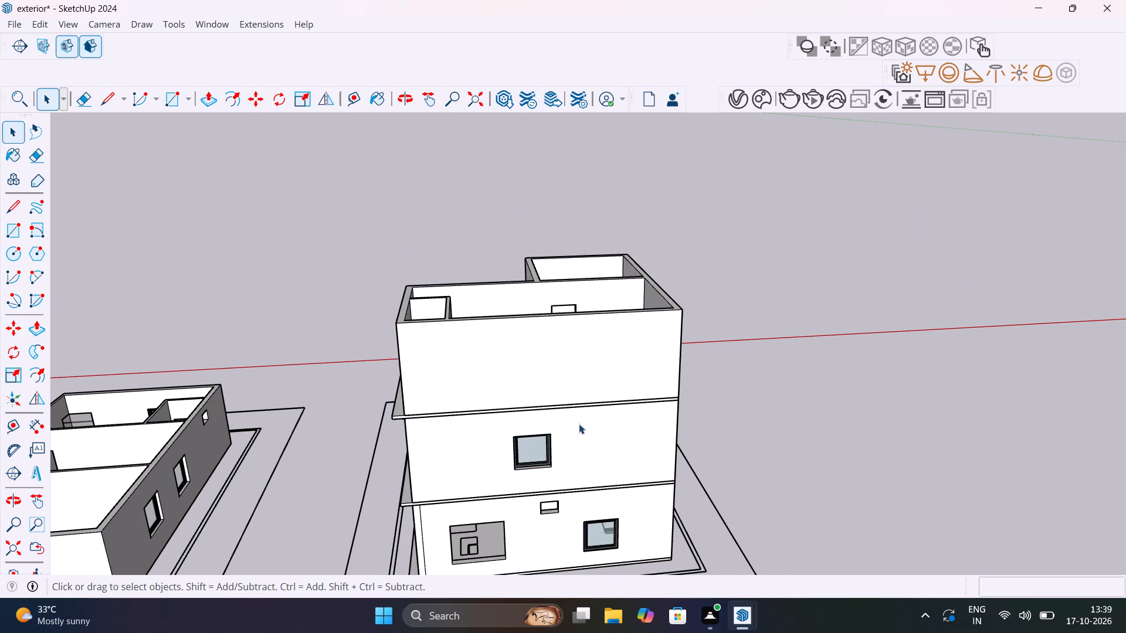
pyautogui.keyDown('shift'); pyautogui.scroll(-1, 600, 426); pyautogui.keyUp('shift')
pyautogui.keyDown('shift'); pyautogui.moveTo(600, 425); pyautogui.dragTo(681, 293, button='middle'); pyautogui.keyUp('shift')
pyautogui.scroll(-7, 658, 335)
pyautogui.moveTo(646, 367); pyautogui.dragTo(1077, 365, button='middle')
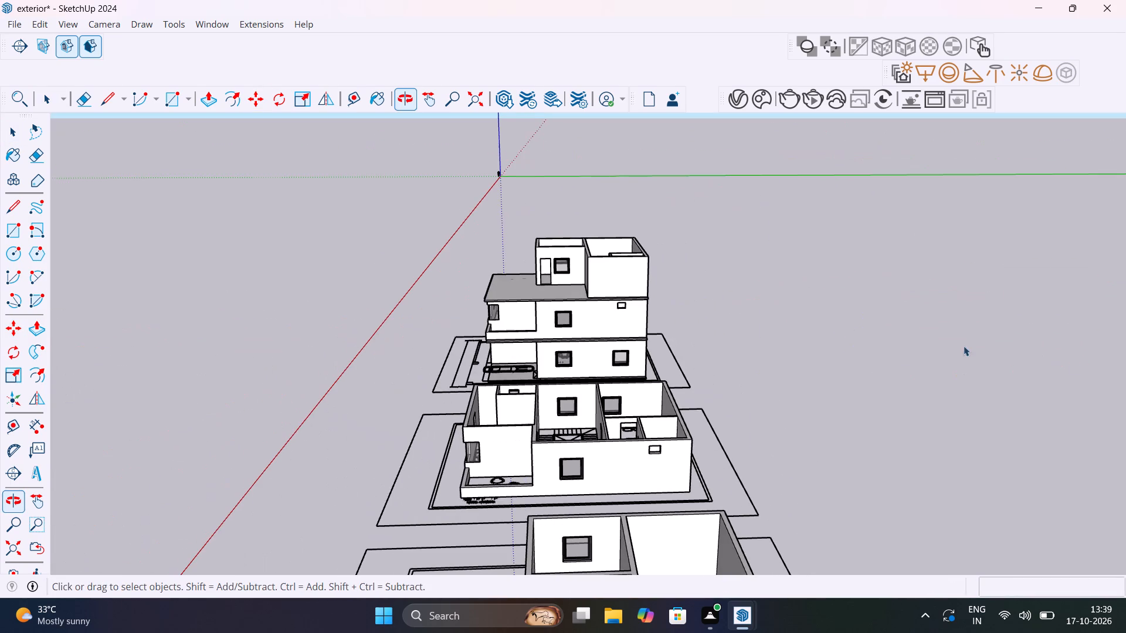
pyautogui.scroll(10, 547, 275)
pyautogui.moveTo(592, 349); pyautogui.dragTo(817, 332, button='middle')
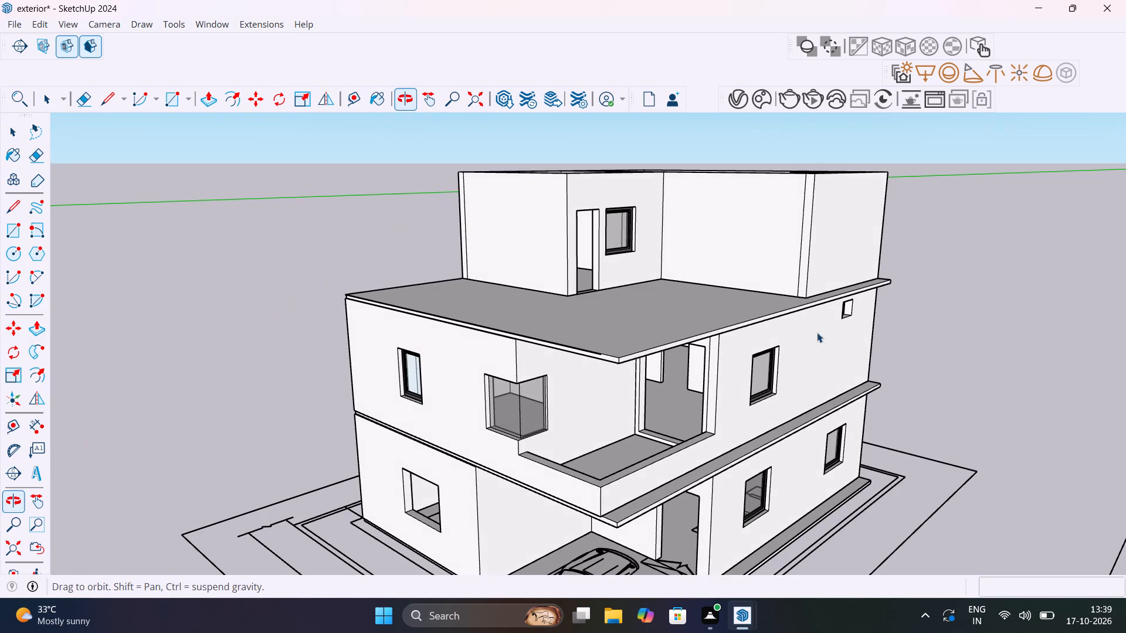
pyautogui.scroll(-6, 682, 357)
pyautogui.moveTo(701, 404); pyautogui.dragTo(677, 338, button='middle')
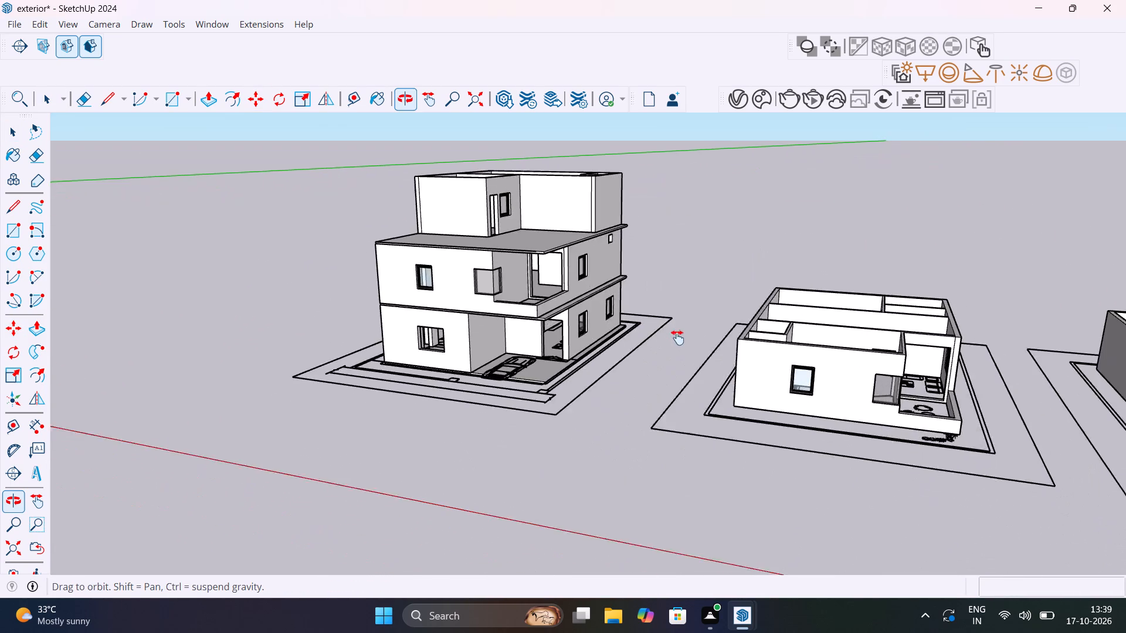
pyautogui.moveTo(677, 338); pyautogui.dragTo(725, 341, button='middle')
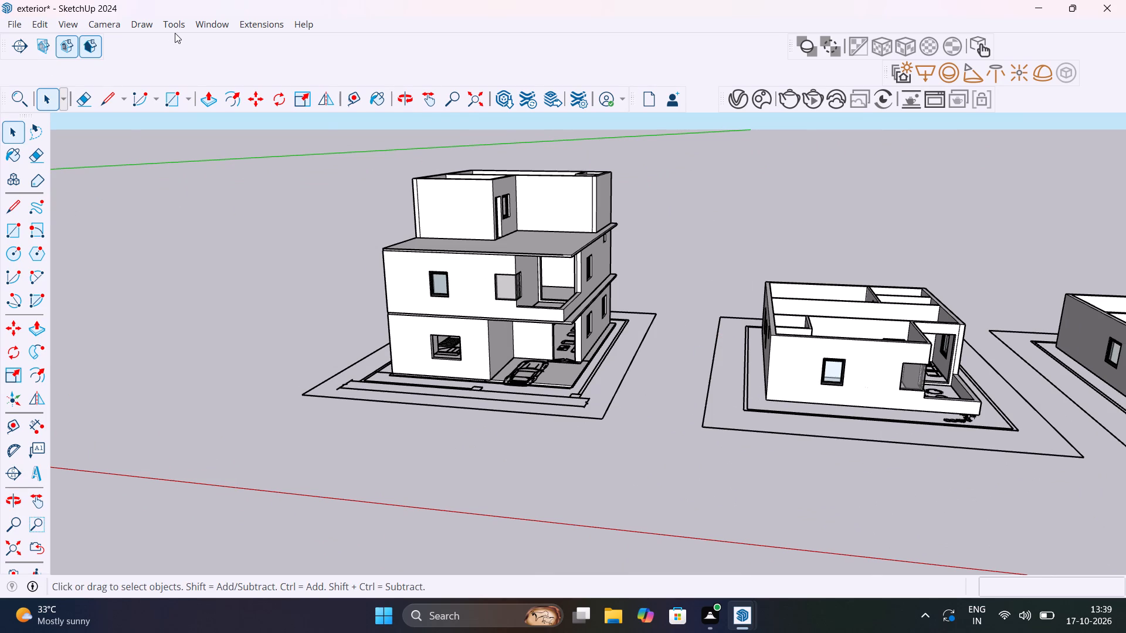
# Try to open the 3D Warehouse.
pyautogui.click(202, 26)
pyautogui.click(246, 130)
# Save the exterior model.
pyautogui.hotkey('ctrl', 's')
pyautogui.hotkey('ctrl', 's')
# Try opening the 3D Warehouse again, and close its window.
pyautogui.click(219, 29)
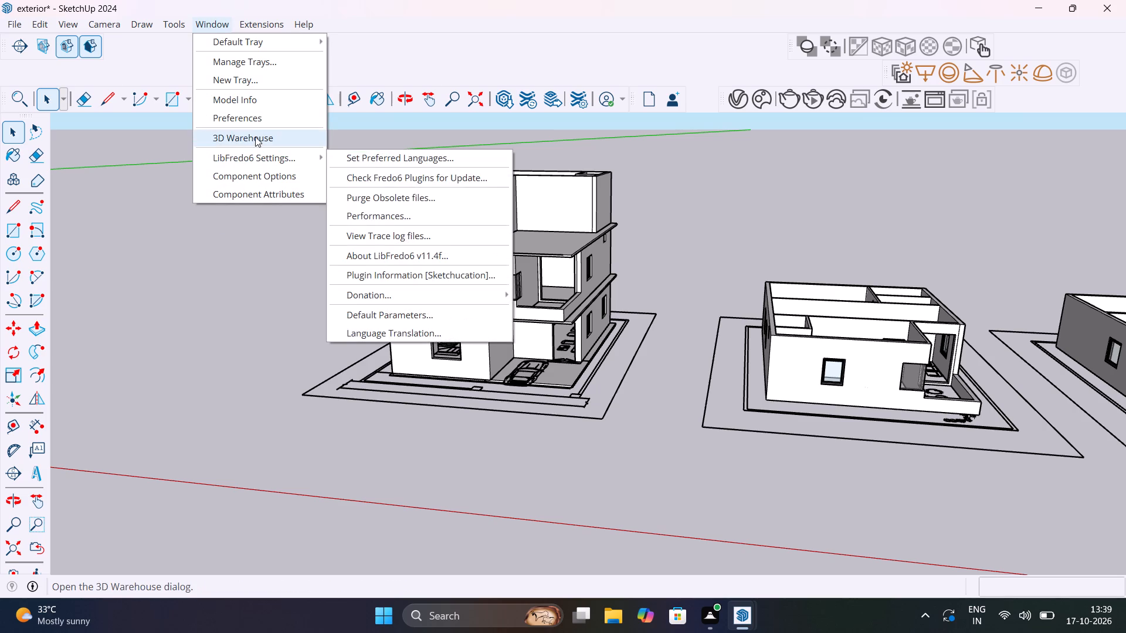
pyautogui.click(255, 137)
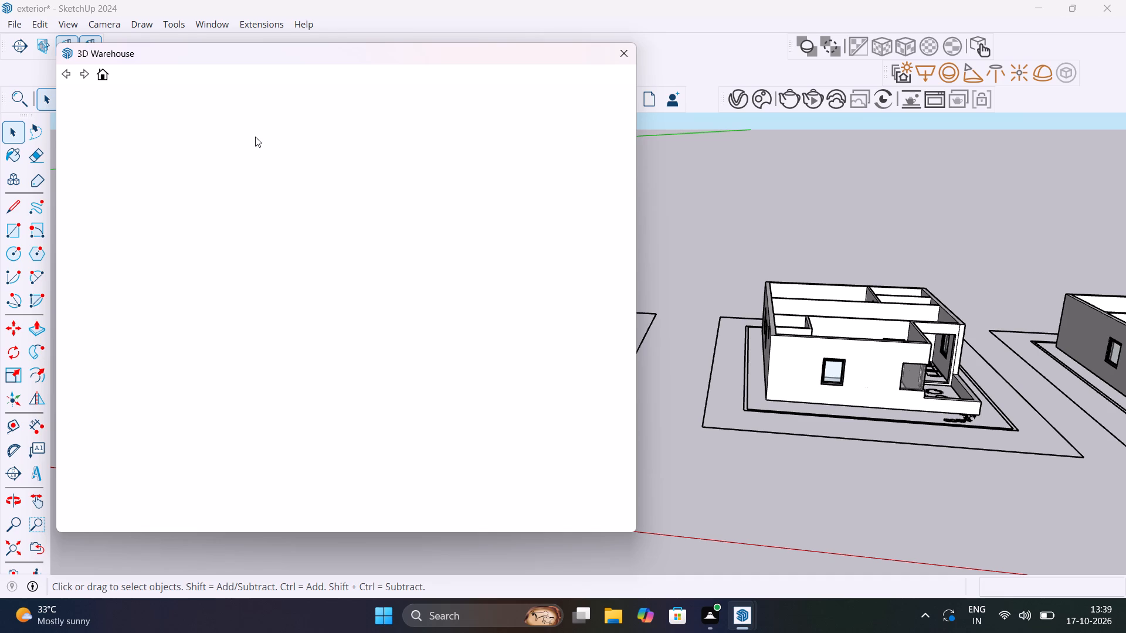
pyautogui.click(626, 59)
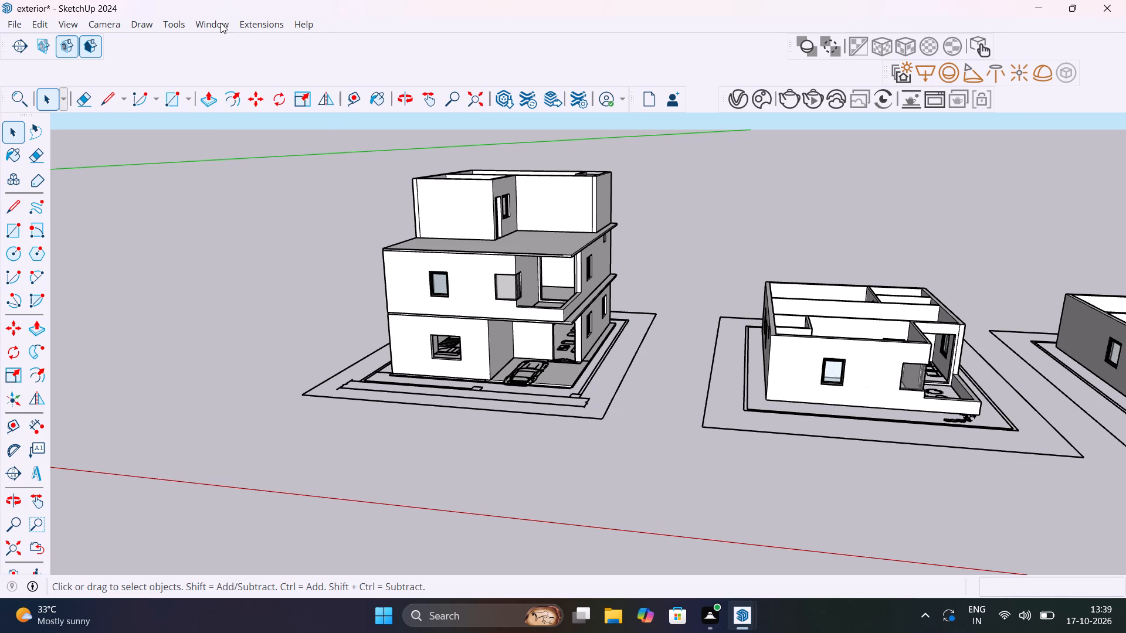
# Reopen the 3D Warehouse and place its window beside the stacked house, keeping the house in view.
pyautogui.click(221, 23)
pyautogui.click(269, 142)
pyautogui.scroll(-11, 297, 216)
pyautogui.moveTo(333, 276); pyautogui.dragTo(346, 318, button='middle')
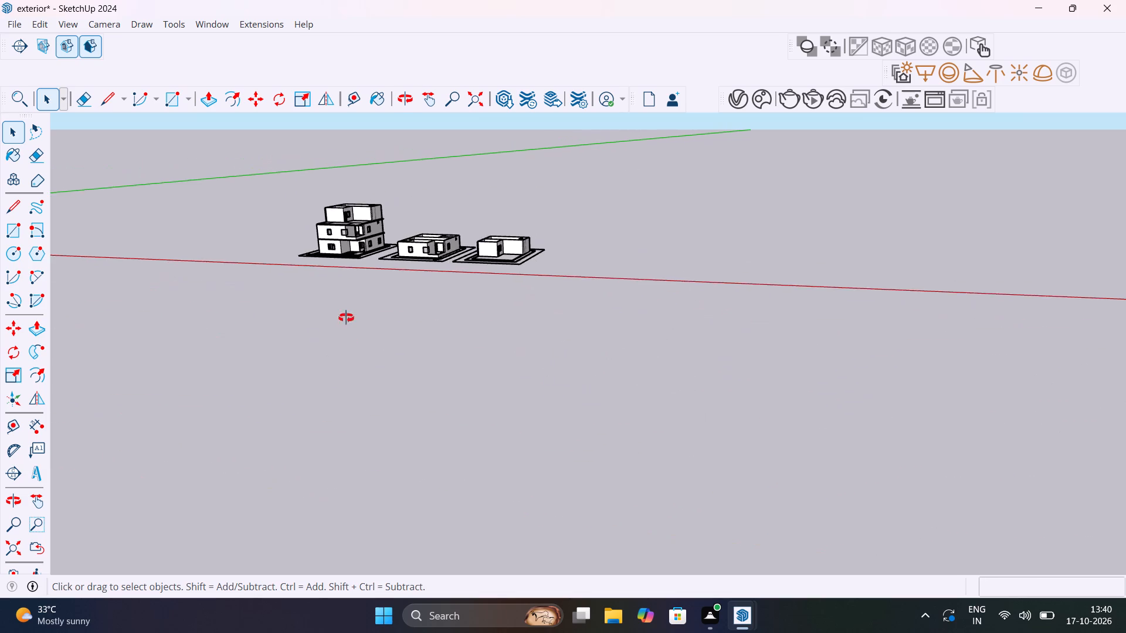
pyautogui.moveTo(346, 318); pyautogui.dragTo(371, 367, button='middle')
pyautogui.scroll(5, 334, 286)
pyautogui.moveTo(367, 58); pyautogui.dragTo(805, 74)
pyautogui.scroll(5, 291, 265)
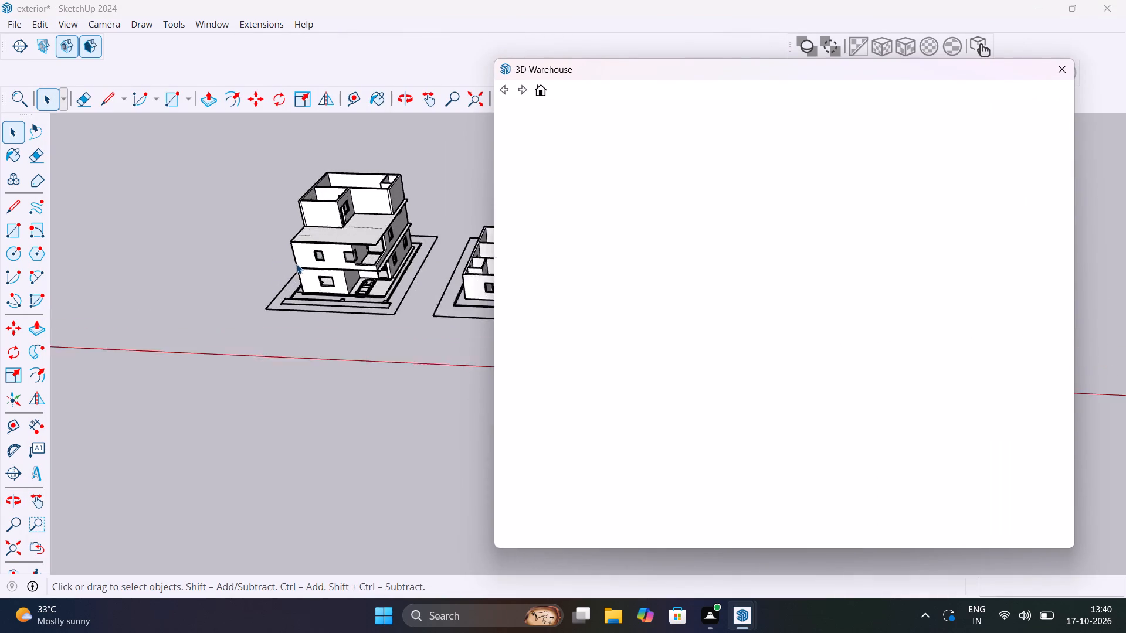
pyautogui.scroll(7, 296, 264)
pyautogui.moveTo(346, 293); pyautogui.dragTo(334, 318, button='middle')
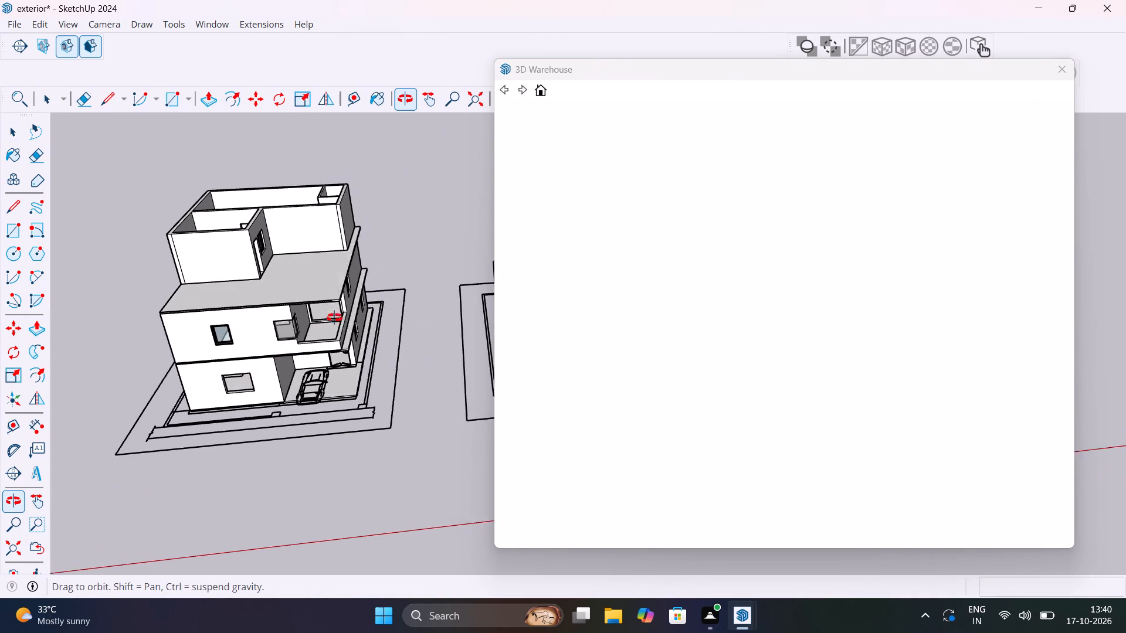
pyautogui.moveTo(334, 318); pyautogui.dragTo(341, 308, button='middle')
# Save the exterior model again.
pyautogui.hotkey('ctrl', 's')
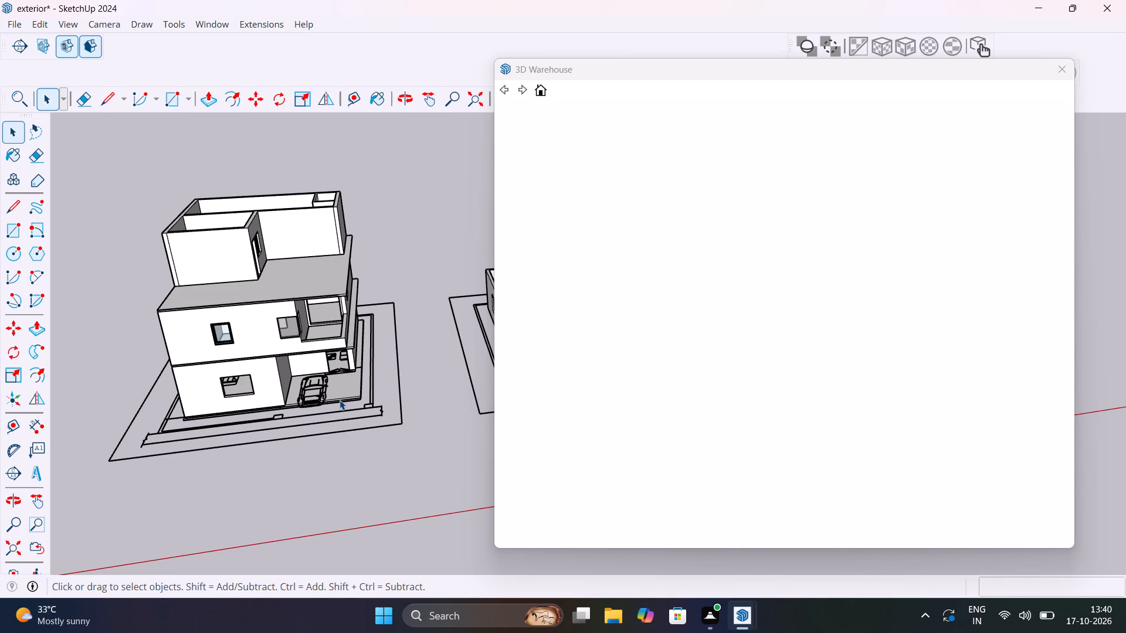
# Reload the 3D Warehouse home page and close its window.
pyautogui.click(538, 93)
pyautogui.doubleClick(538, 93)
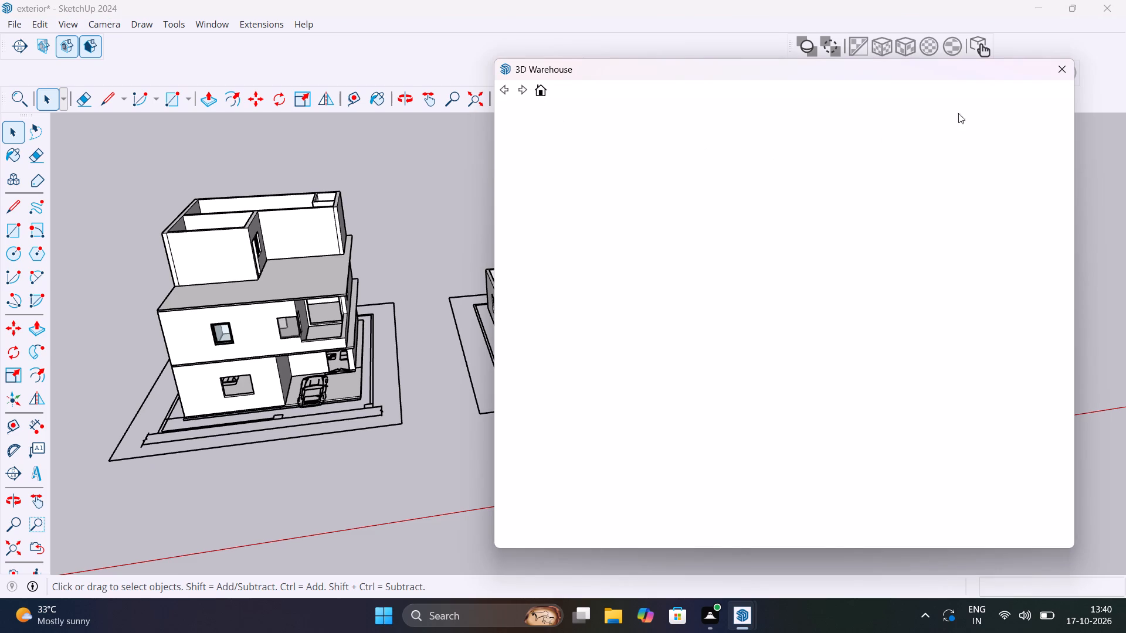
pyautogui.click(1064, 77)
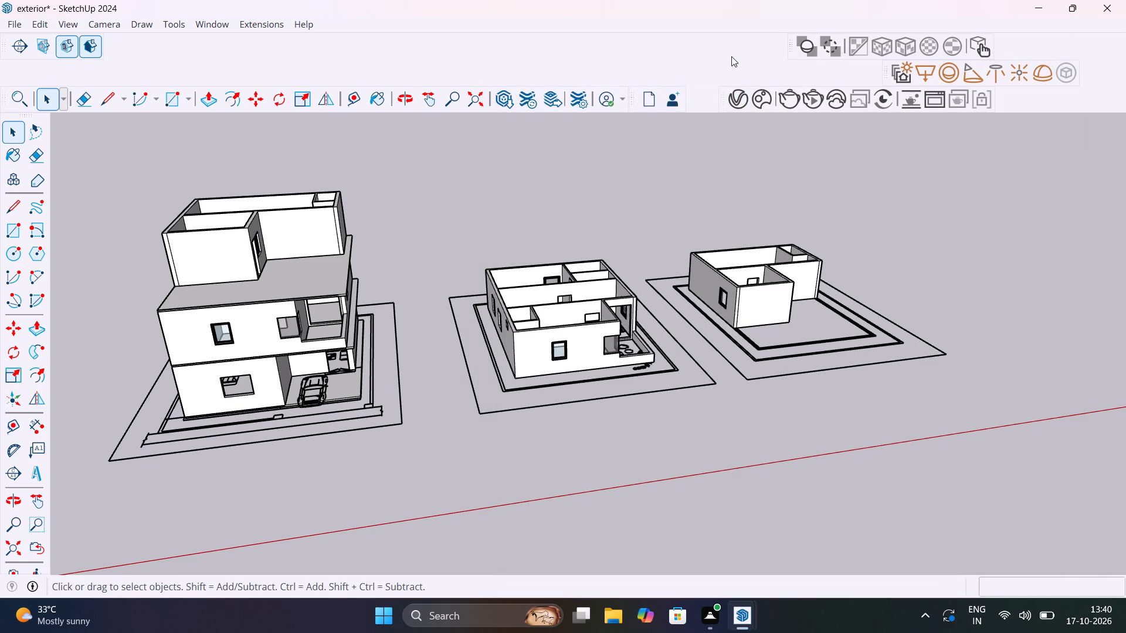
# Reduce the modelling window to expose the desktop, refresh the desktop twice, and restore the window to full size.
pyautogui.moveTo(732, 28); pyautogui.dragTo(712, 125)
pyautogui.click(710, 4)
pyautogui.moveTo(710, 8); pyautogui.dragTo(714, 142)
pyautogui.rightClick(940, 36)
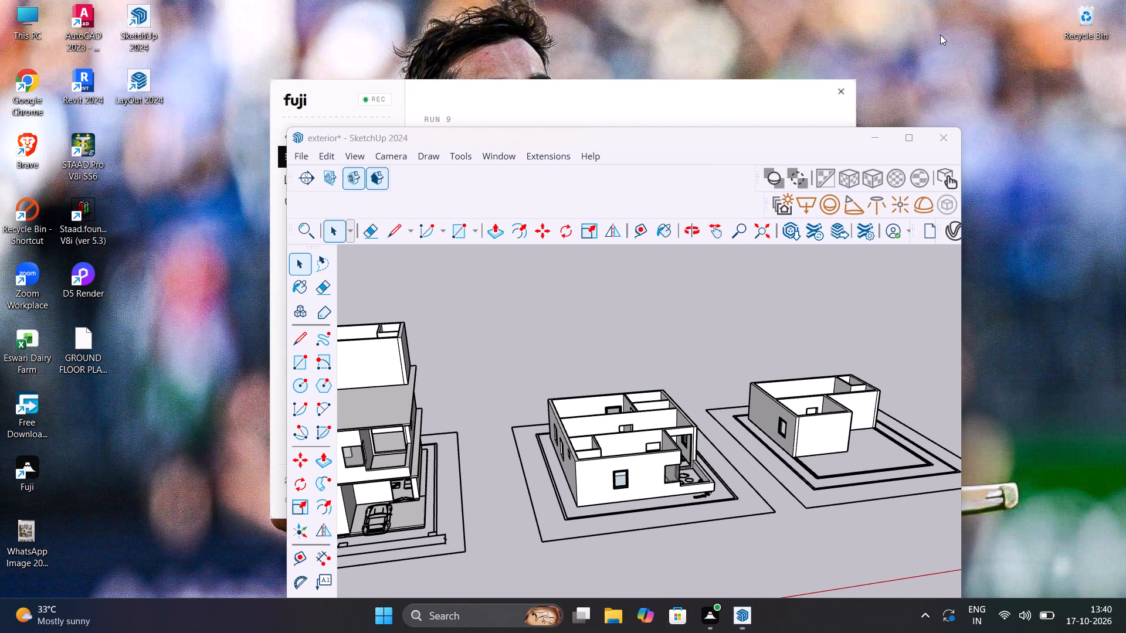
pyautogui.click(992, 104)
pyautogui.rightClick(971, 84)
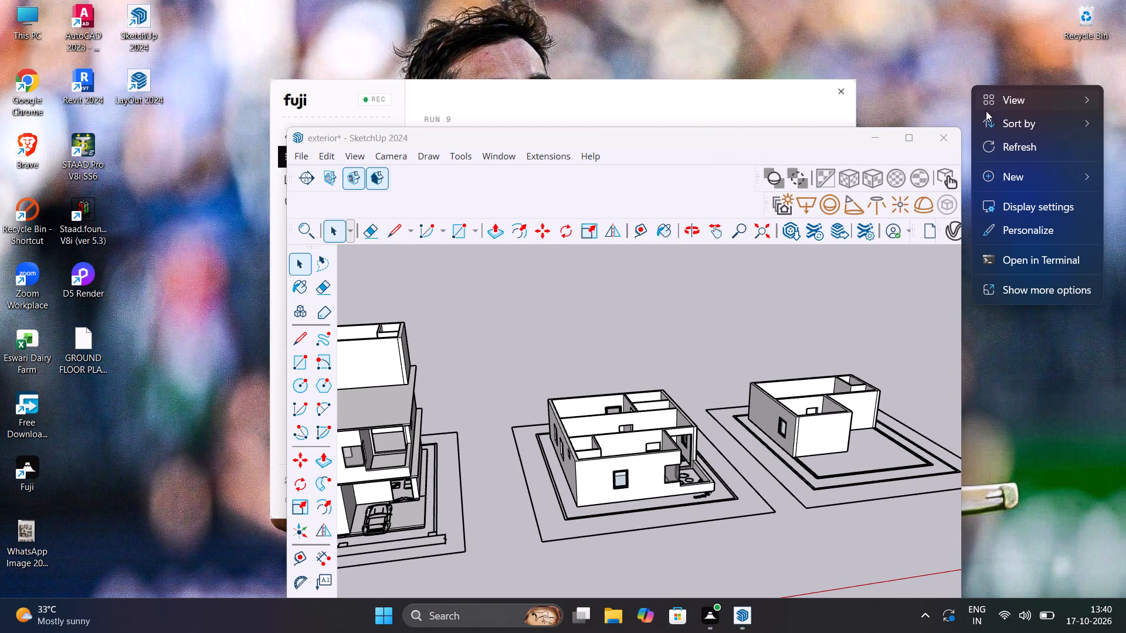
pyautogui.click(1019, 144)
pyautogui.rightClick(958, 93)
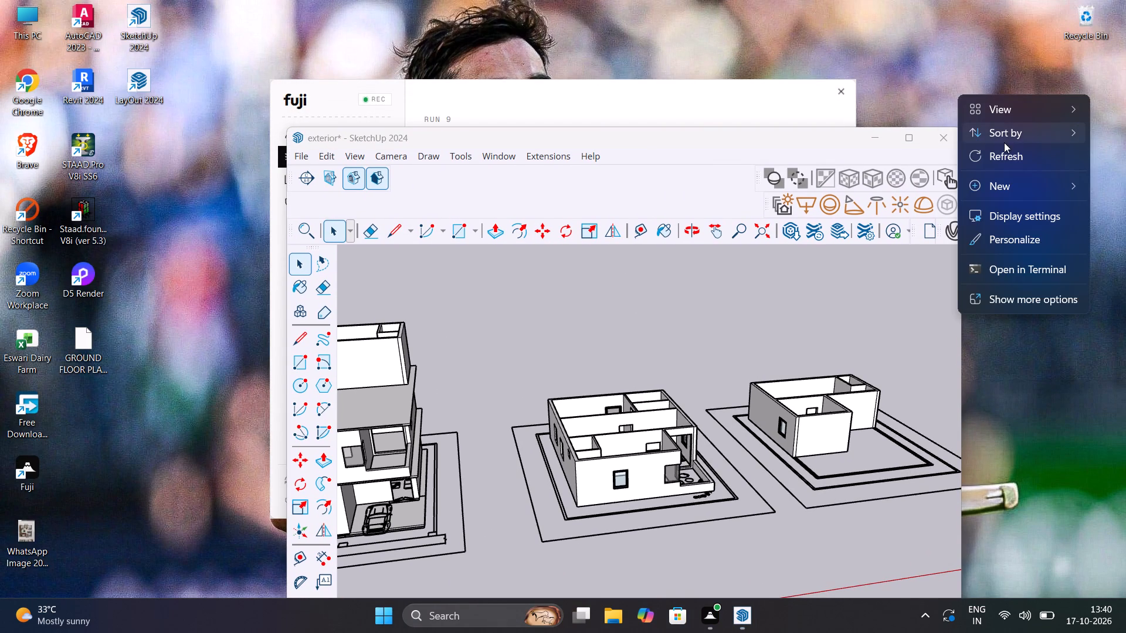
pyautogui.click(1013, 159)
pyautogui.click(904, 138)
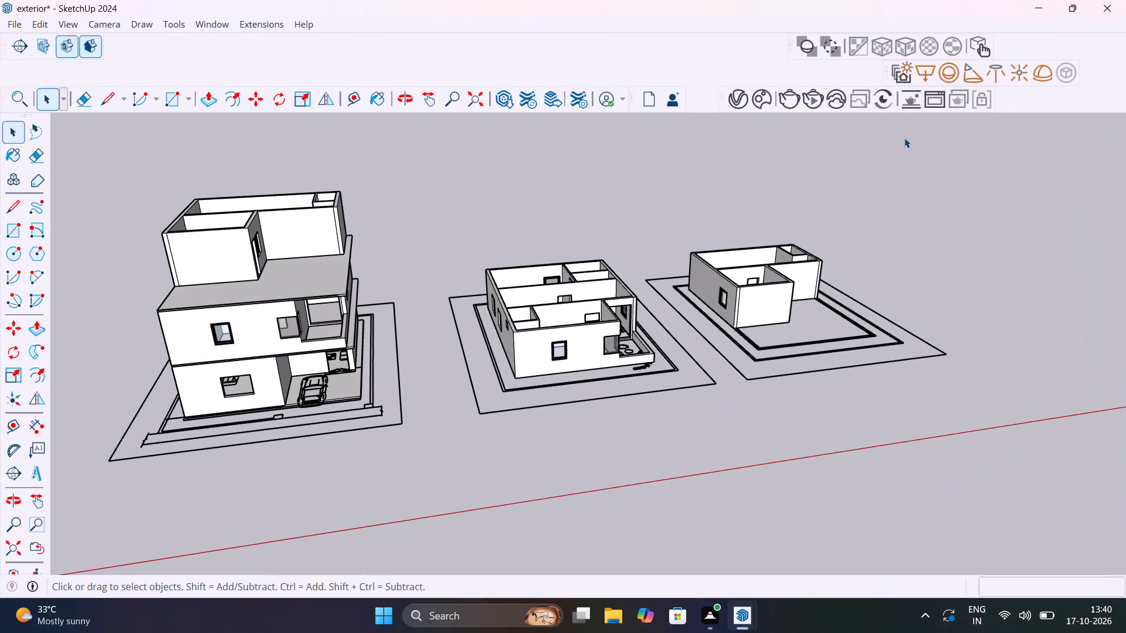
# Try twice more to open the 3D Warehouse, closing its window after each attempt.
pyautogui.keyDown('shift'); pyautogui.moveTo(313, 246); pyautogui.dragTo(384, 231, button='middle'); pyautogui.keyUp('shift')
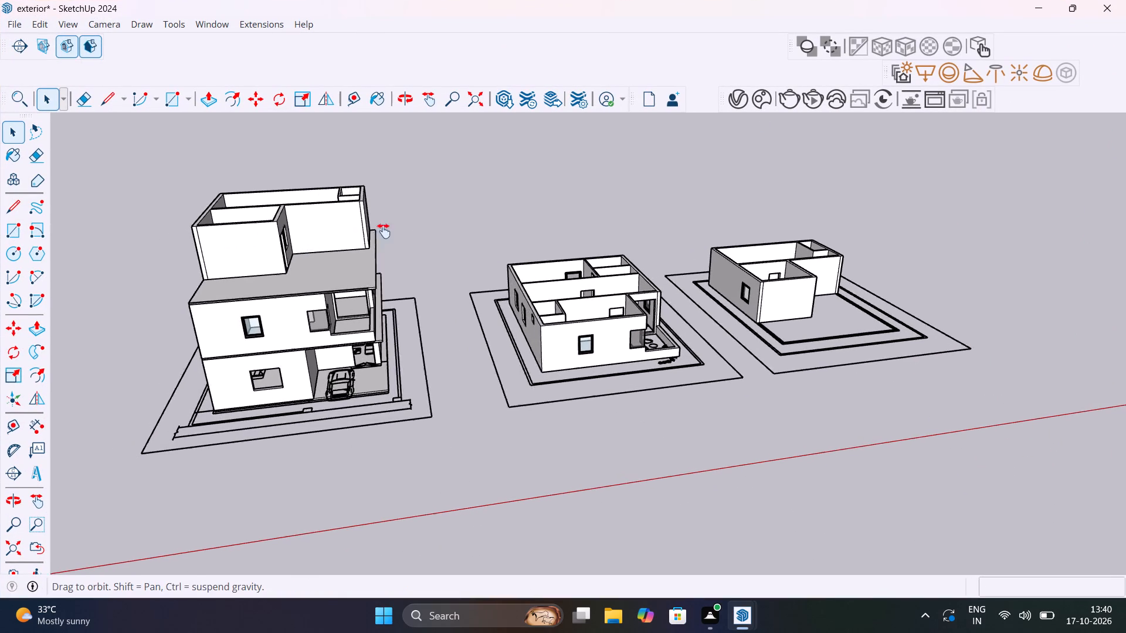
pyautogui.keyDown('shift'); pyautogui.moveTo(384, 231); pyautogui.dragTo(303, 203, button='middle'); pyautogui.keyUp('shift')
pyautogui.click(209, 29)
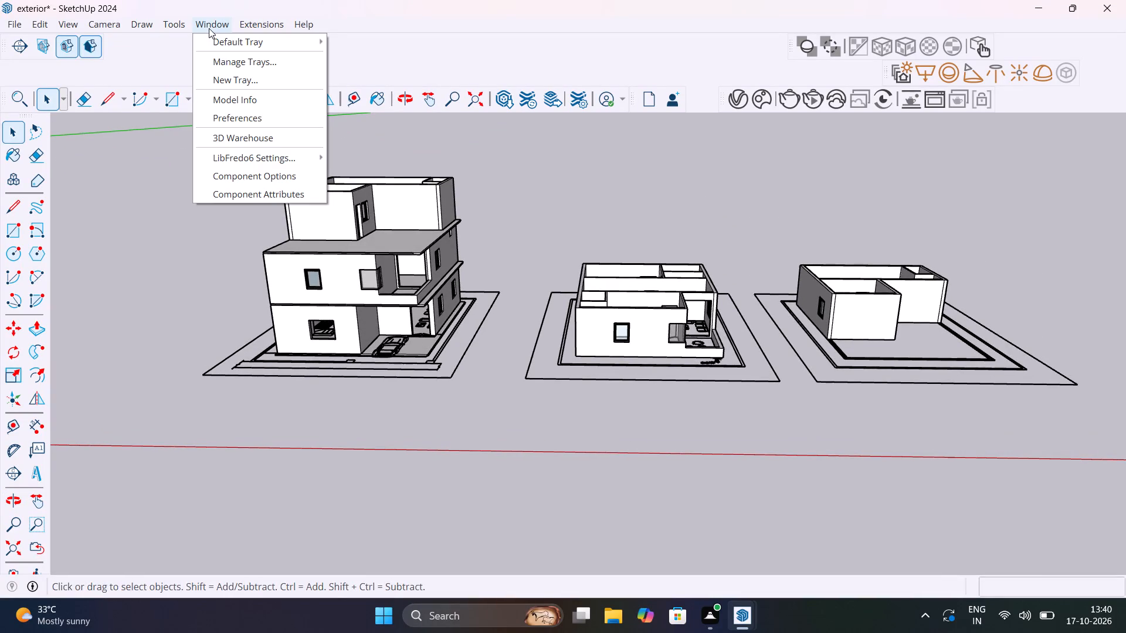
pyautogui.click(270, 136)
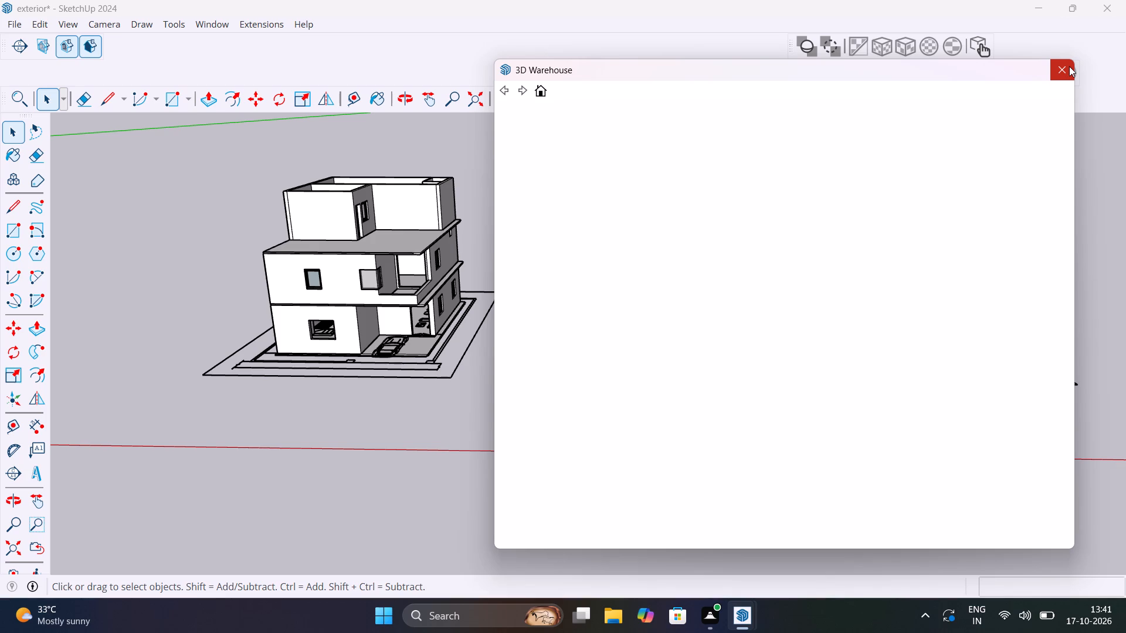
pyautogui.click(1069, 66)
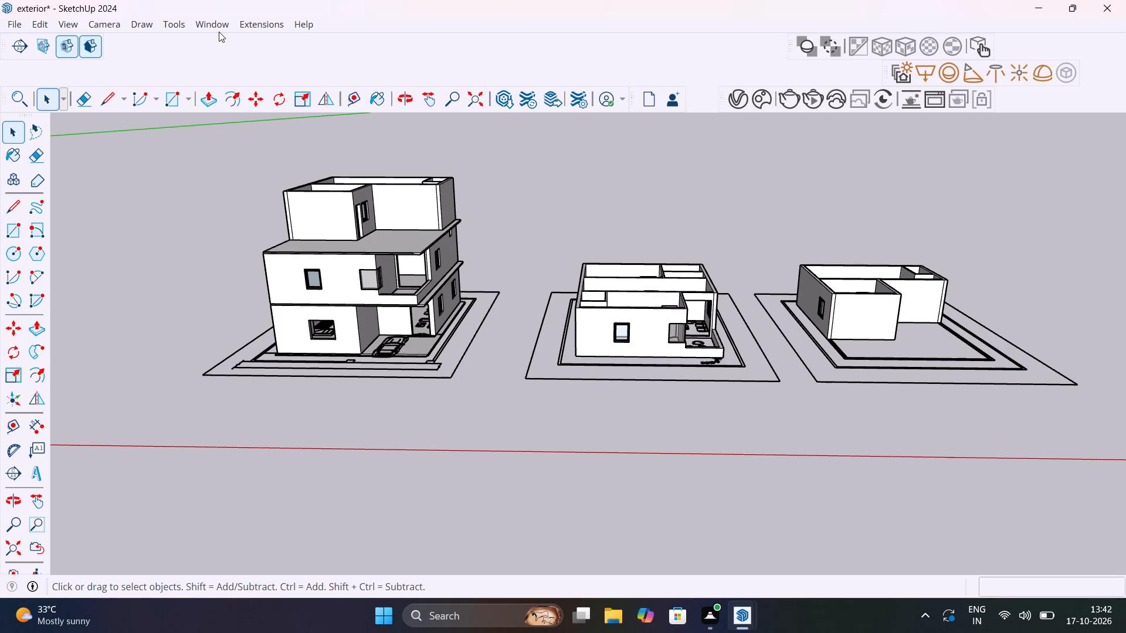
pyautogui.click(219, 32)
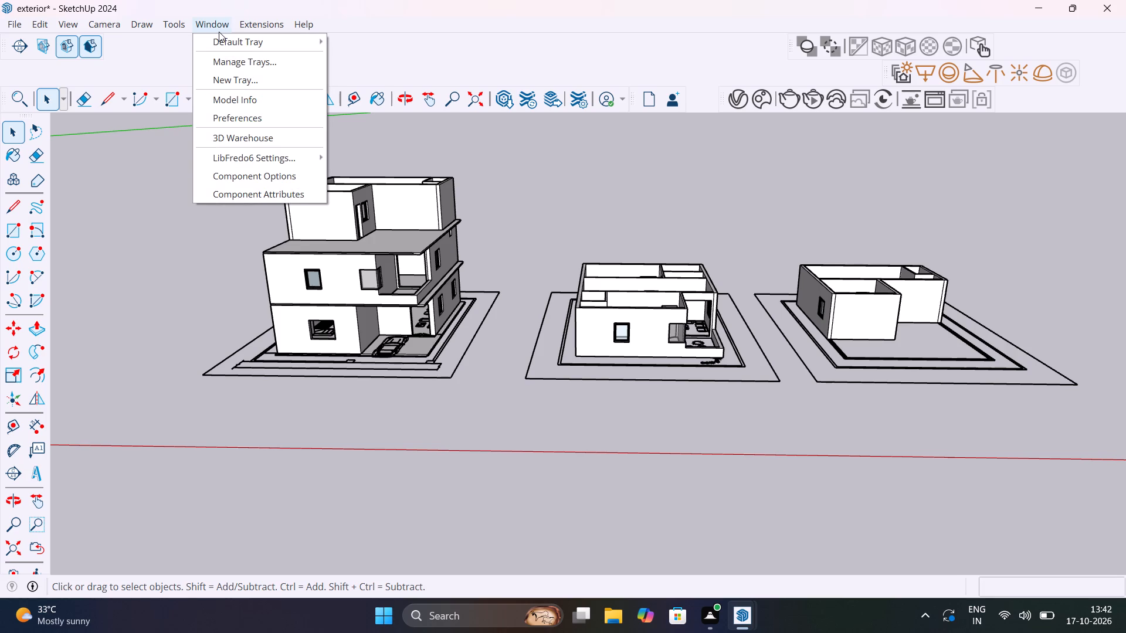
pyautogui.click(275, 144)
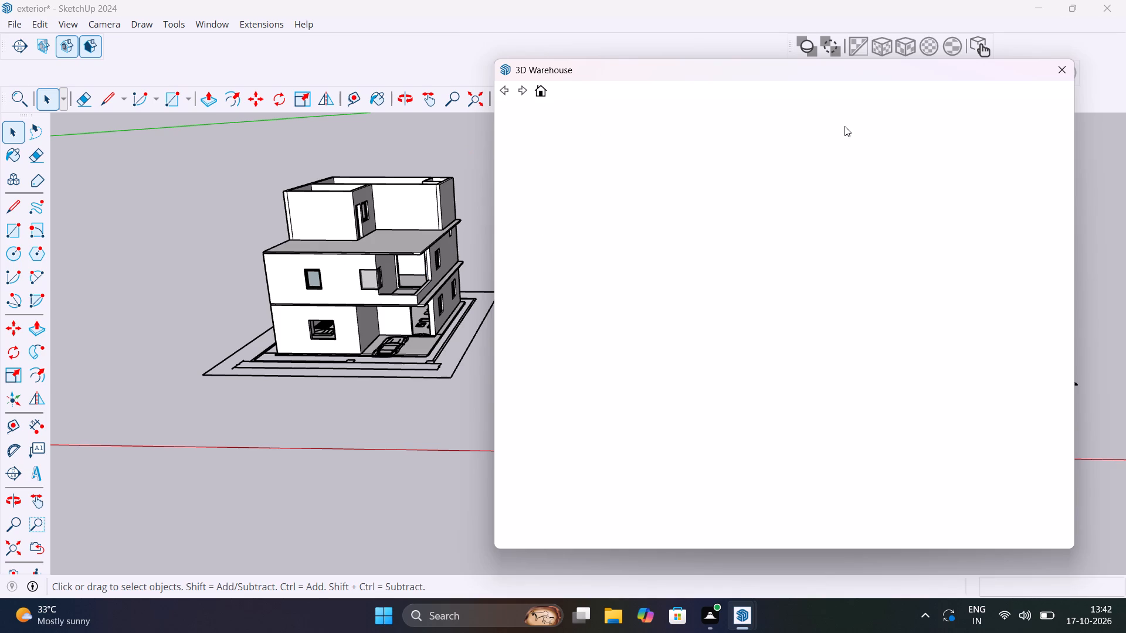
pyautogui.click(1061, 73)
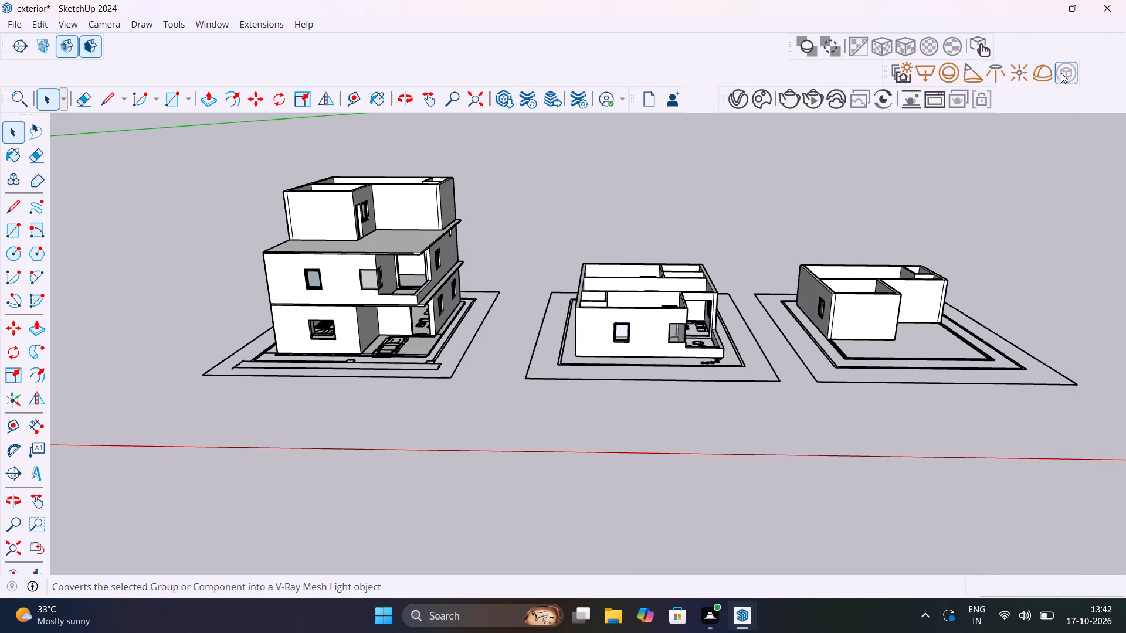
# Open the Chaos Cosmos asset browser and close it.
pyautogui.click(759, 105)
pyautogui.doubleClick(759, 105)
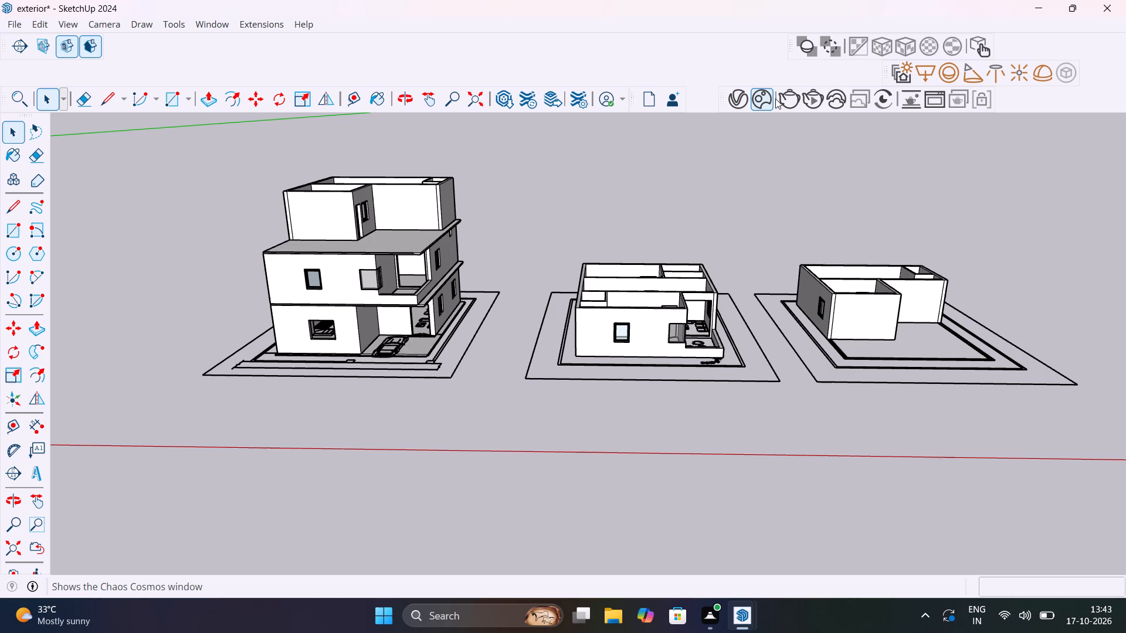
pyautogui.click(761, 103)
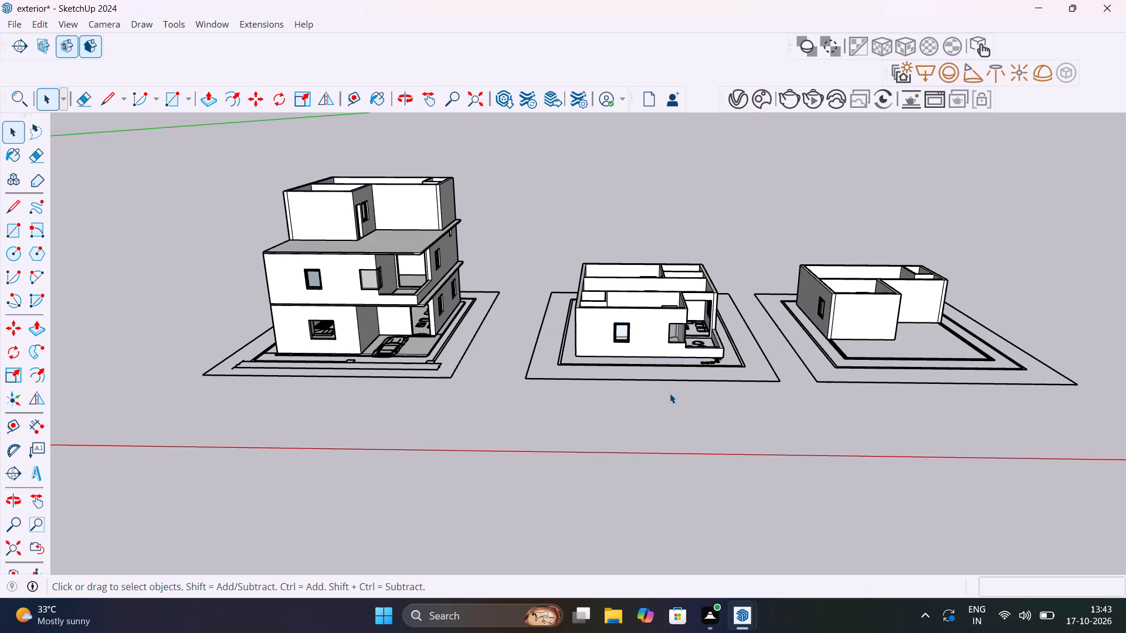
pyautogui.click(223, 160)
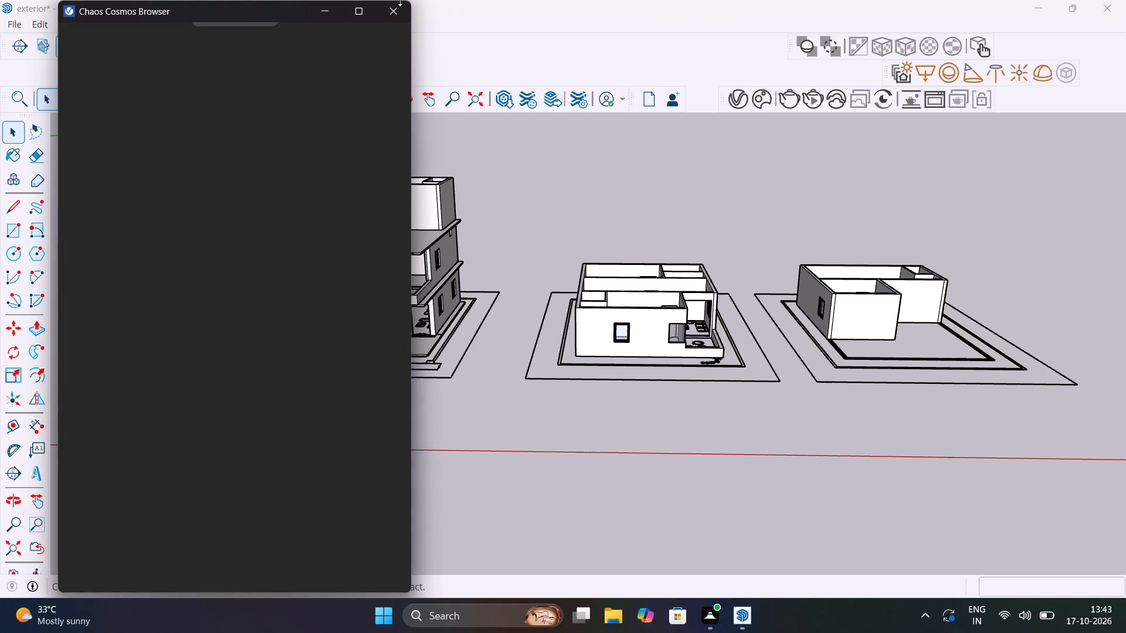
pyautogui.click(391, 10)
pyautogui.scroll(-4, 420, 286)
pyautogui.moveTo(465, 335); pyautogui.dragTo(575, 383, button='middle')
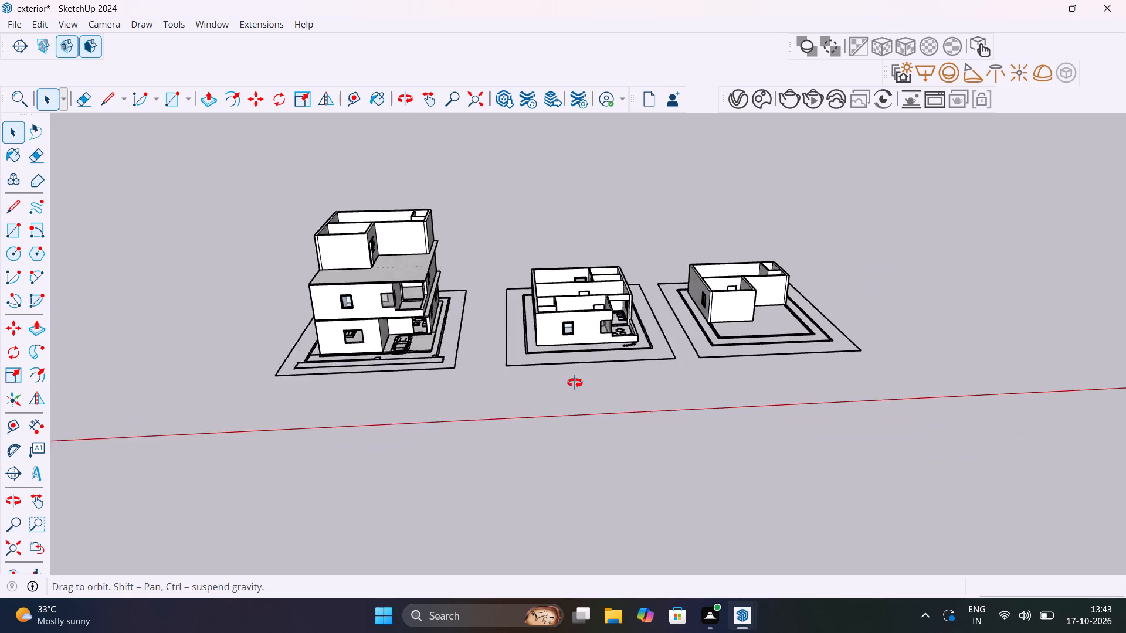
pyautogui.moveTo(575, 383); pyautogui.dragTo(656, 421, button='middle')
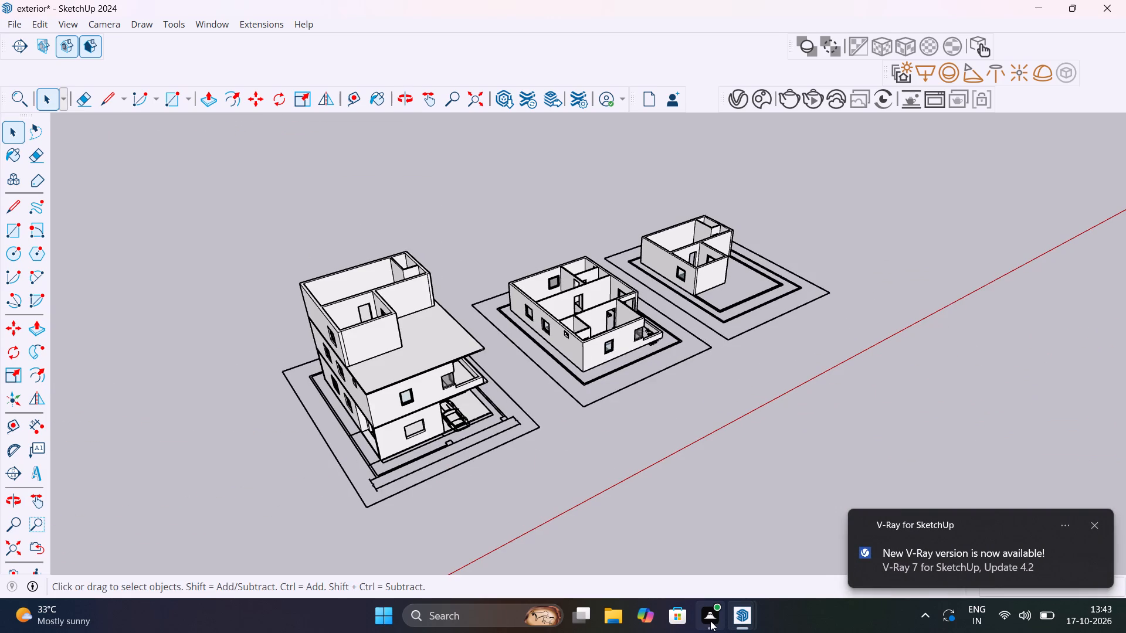
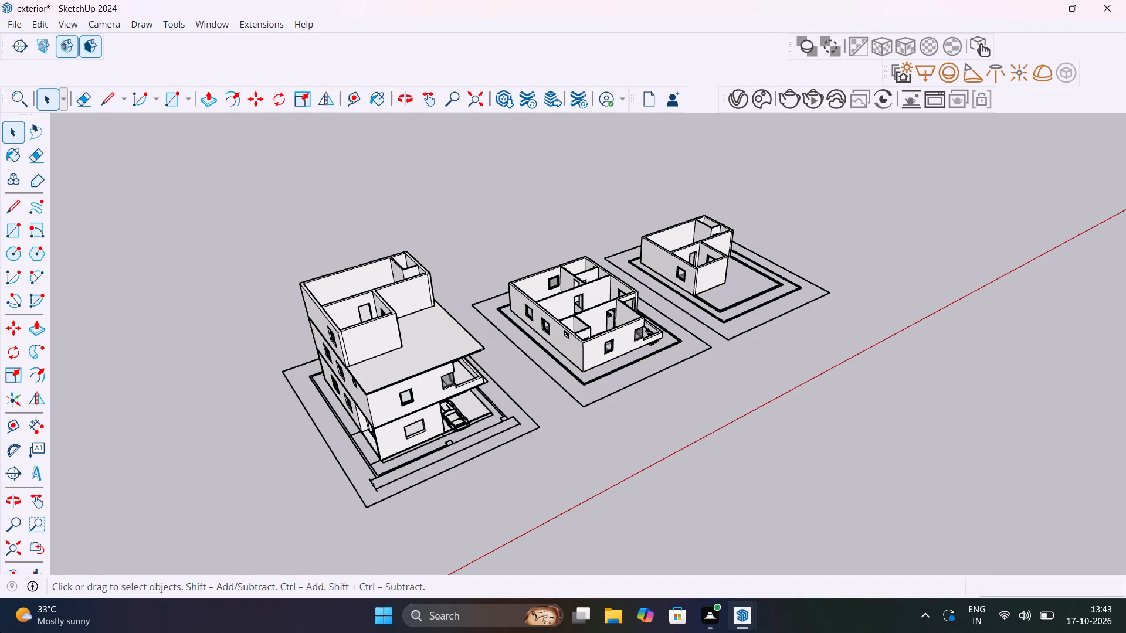
# Examine the stacked three-storey house and the two separate floor models beside it from the front and from above.
pyautogui.moveTo(784, 396); pyautogui.dragTo(712, 406)
pyautogui.moveTo(828, 379); pyautogui.dragTo(485, 397, button='middle')
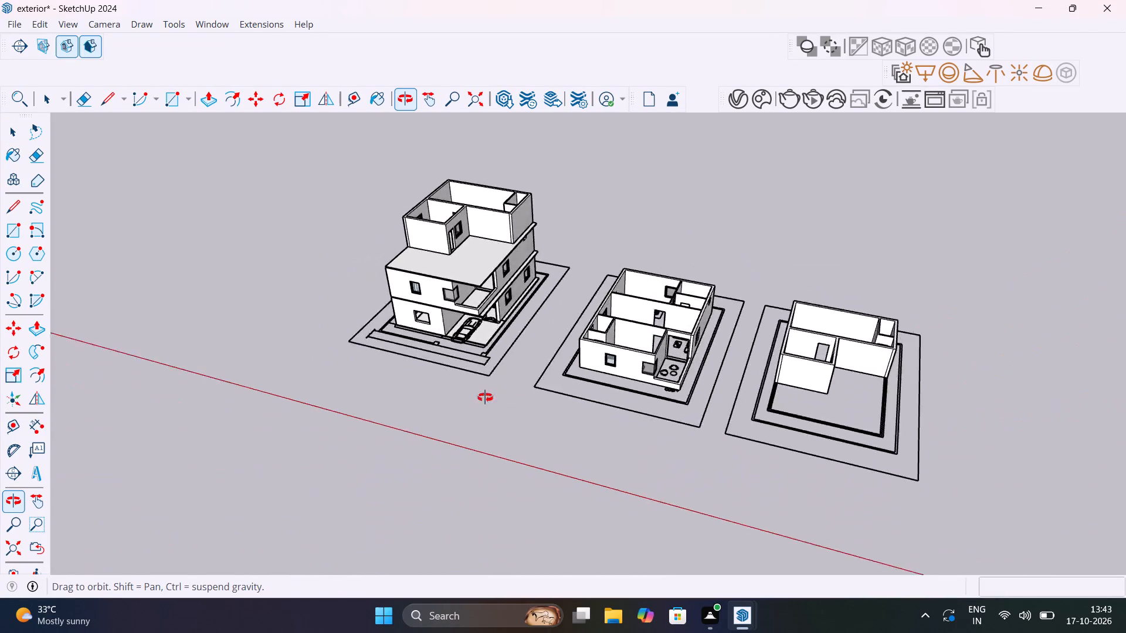
pyautogui.moveTo(485, 397); pyautogui.dragTo(453, 426, button='middle')
pyautogui.moveTo(453, 425); pyautogui.dragTo(572, 505, button='middle')
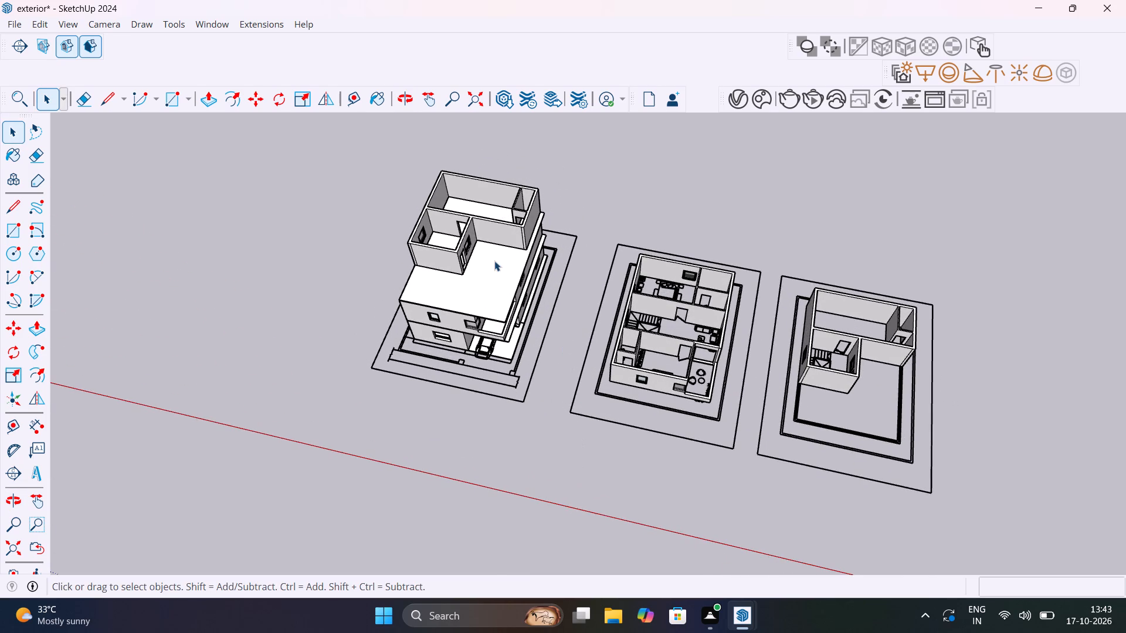
pyautogui.scroll(3, 490, 261)
pyautogui.scroll(1, 420, 306)
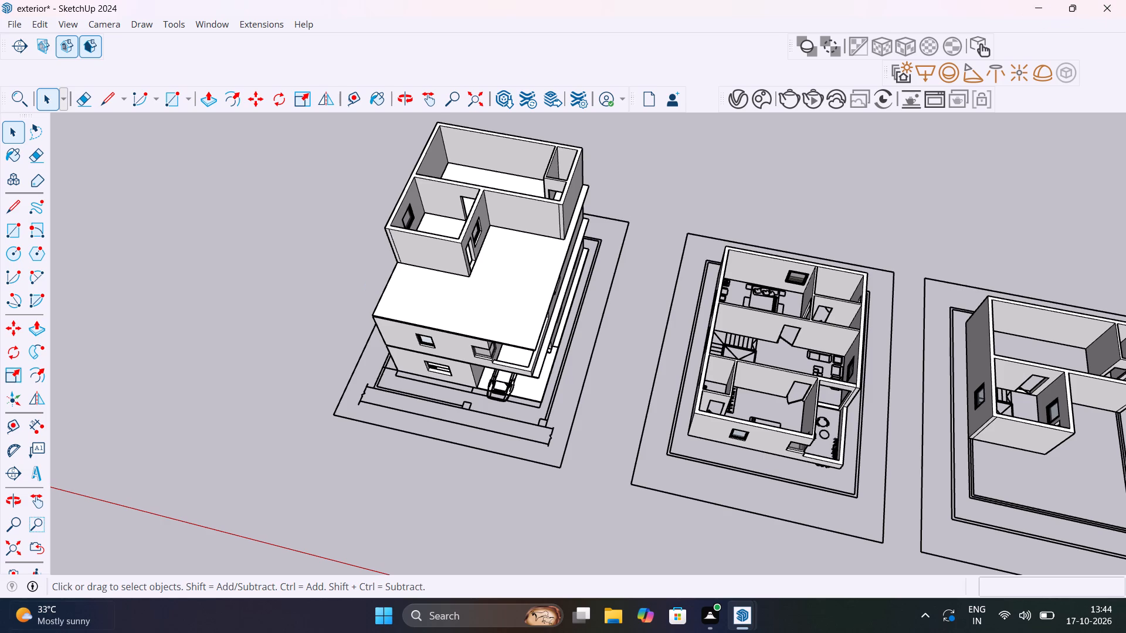
pyautogui.scroll(-3, 468, 372)
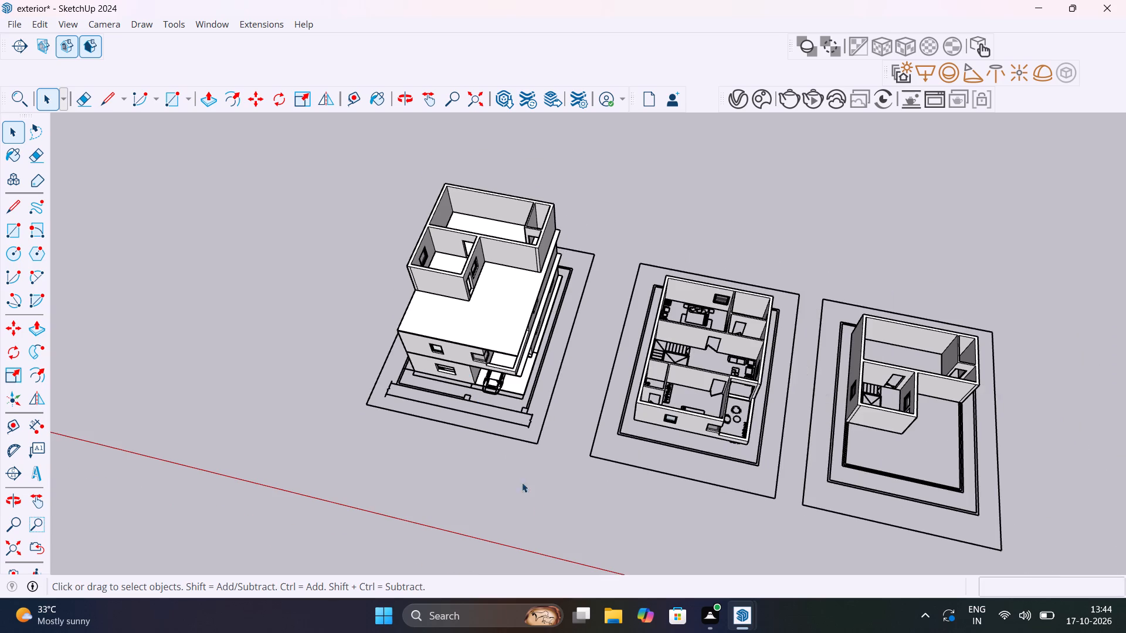
pyautogui.keyDown('shift'); pyautogui.moveTo(531, 491); pyautogui.dragTo(517, 469, button='middle'); pyautogui.keyUp('shift')
pyautogui.moveTo(557, 491); pyautogui.dragTo(486, 390, button='middle')
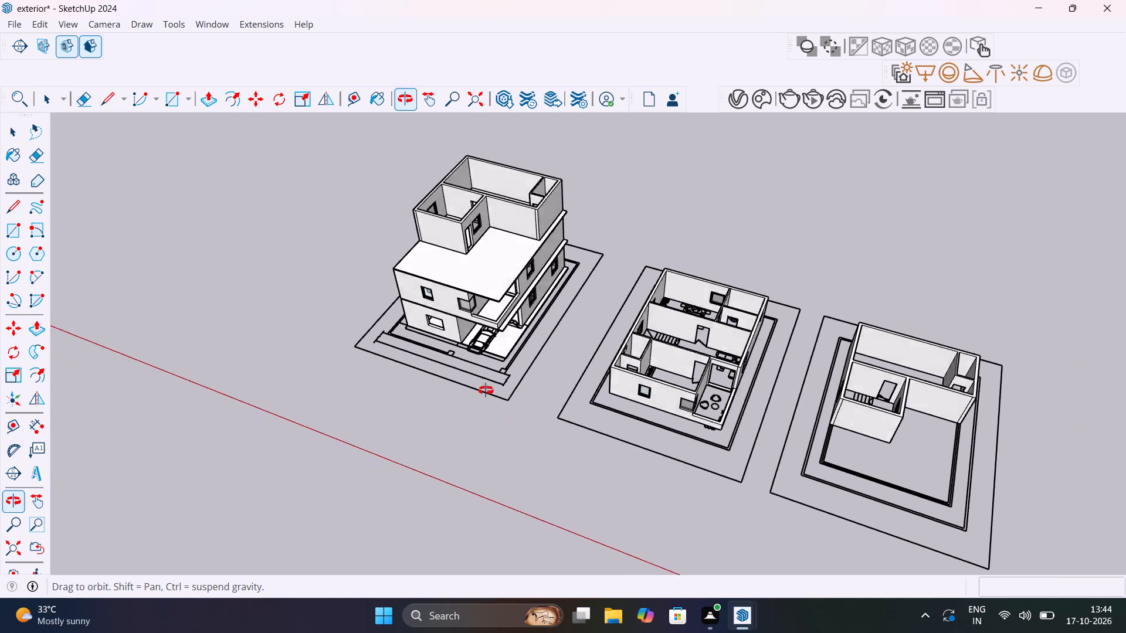
pyautogui.moveTo(486, 390); pyautogui.dragTo(531, 386, button='middle')
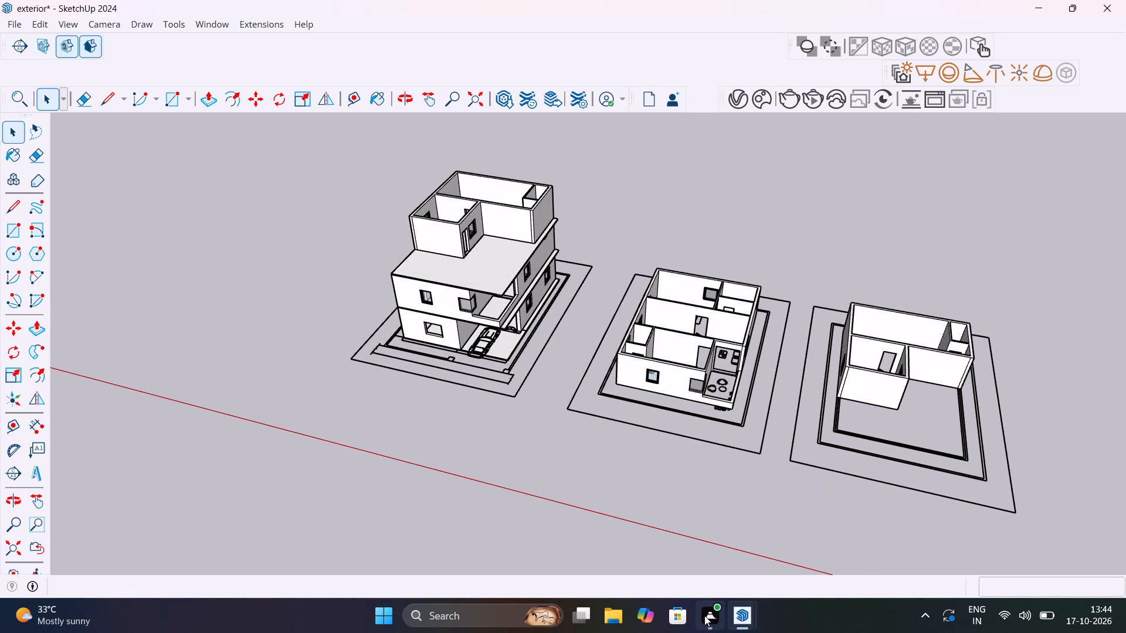
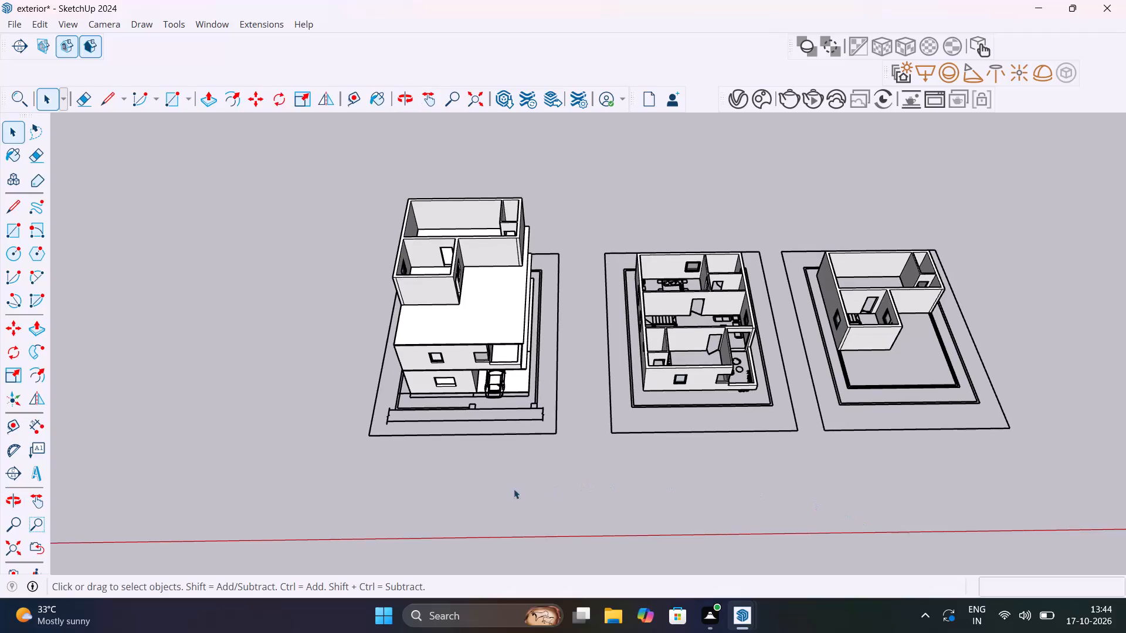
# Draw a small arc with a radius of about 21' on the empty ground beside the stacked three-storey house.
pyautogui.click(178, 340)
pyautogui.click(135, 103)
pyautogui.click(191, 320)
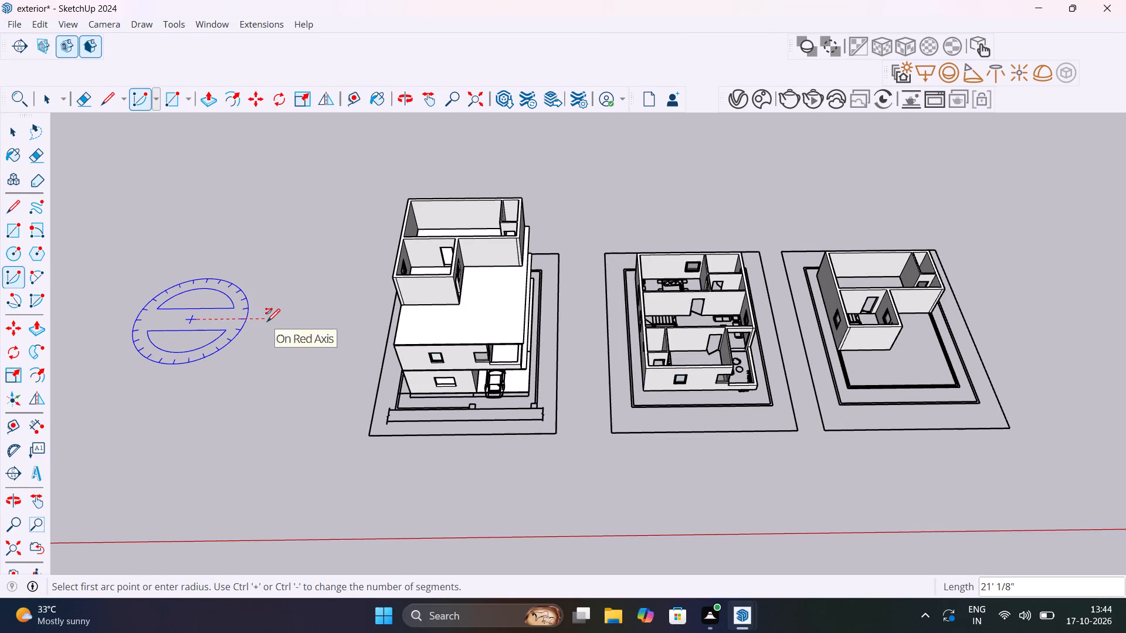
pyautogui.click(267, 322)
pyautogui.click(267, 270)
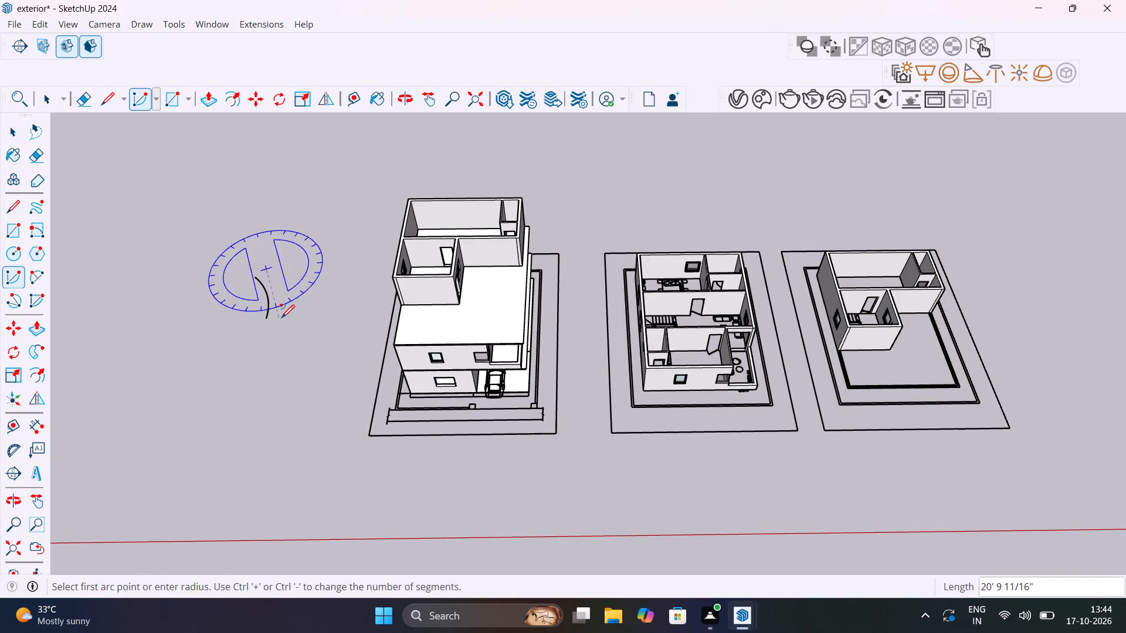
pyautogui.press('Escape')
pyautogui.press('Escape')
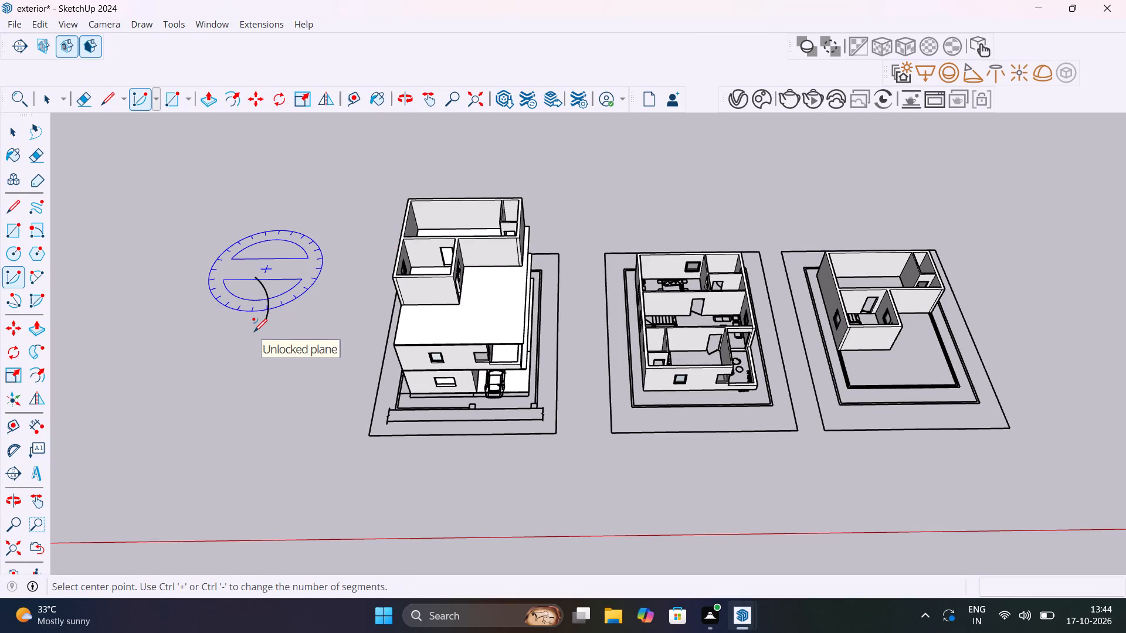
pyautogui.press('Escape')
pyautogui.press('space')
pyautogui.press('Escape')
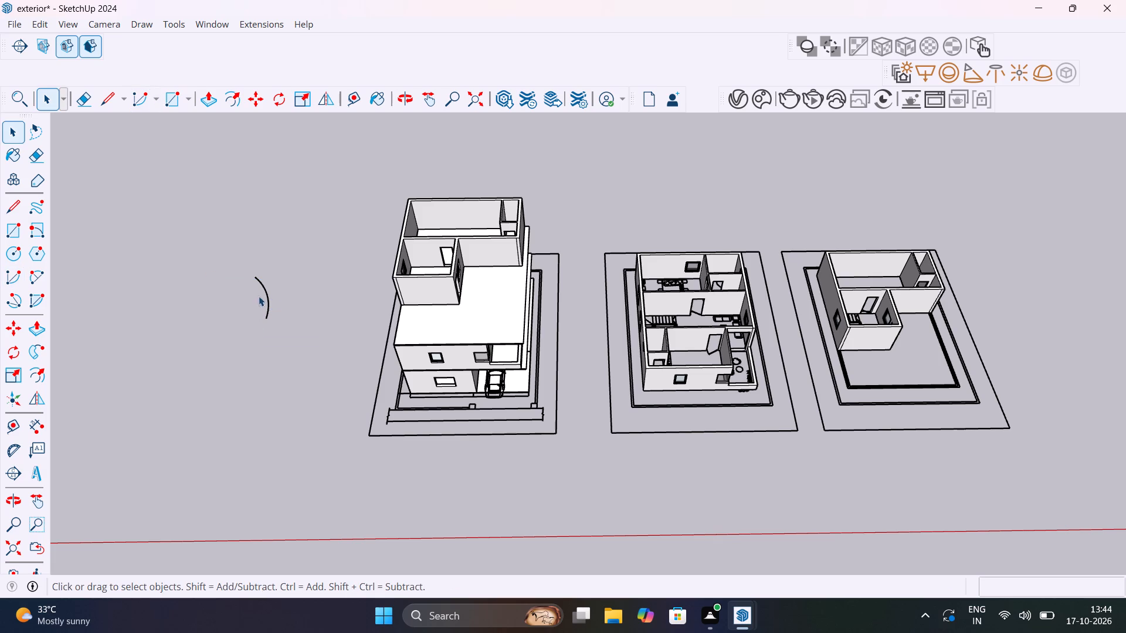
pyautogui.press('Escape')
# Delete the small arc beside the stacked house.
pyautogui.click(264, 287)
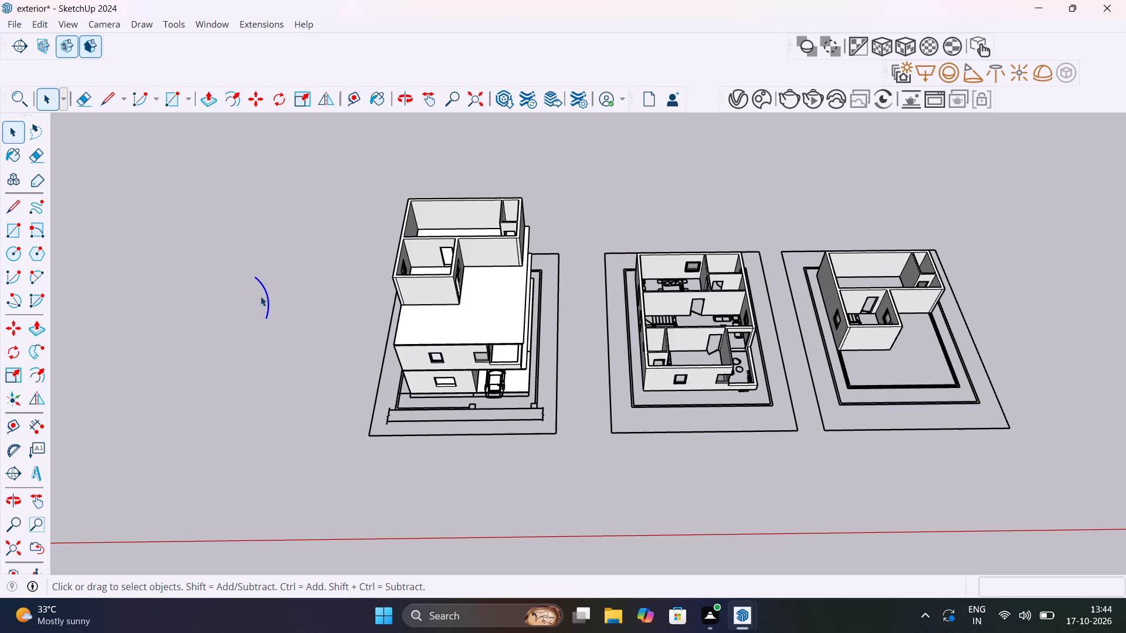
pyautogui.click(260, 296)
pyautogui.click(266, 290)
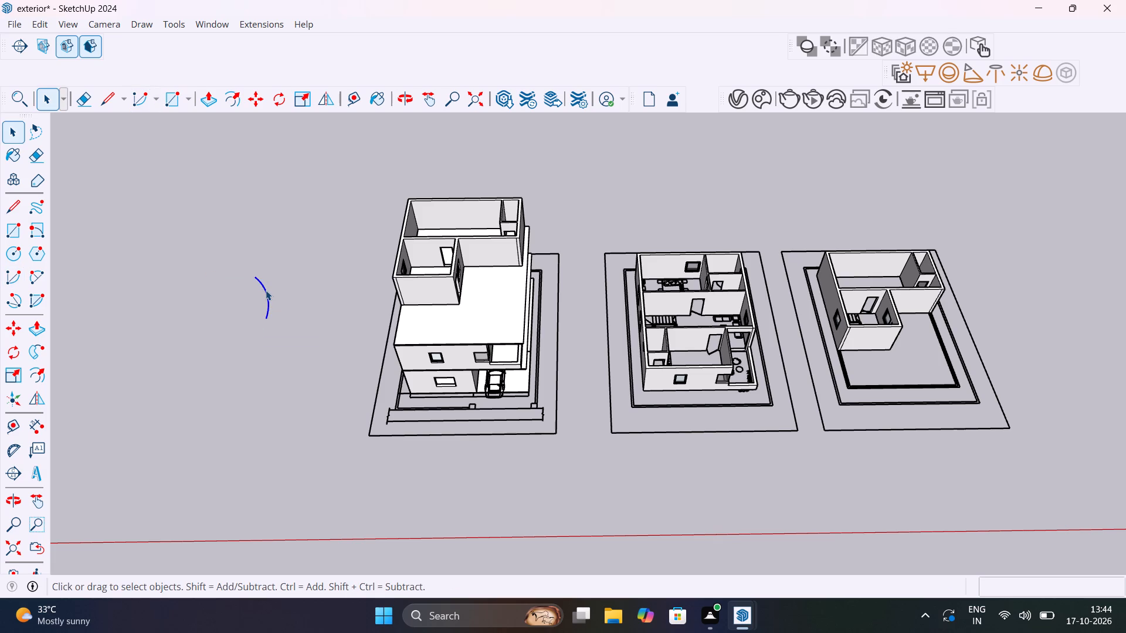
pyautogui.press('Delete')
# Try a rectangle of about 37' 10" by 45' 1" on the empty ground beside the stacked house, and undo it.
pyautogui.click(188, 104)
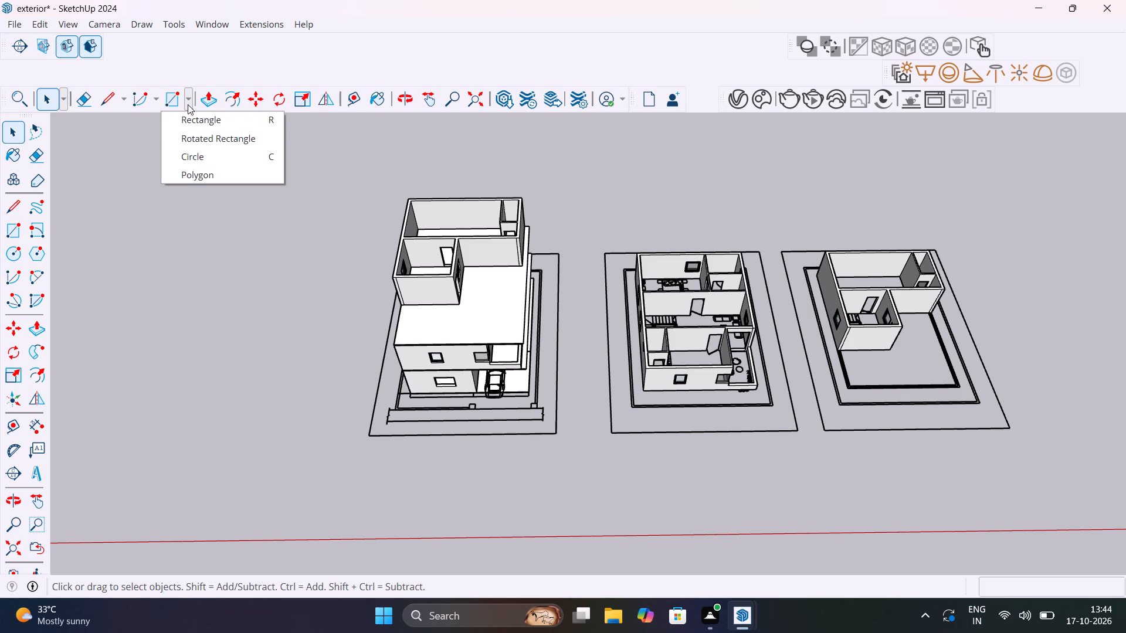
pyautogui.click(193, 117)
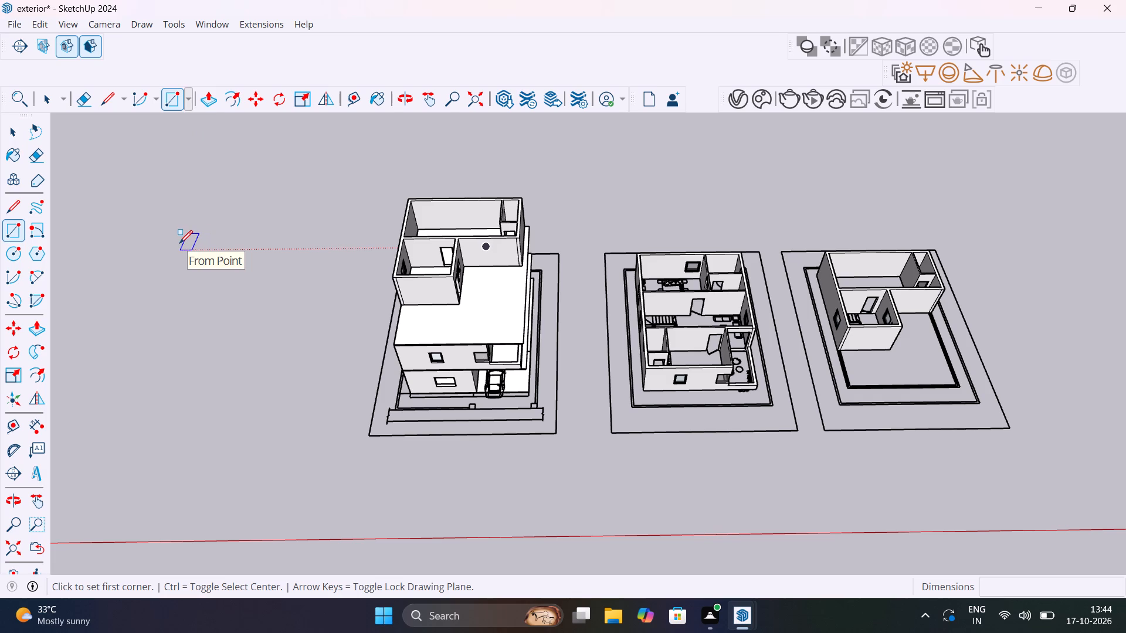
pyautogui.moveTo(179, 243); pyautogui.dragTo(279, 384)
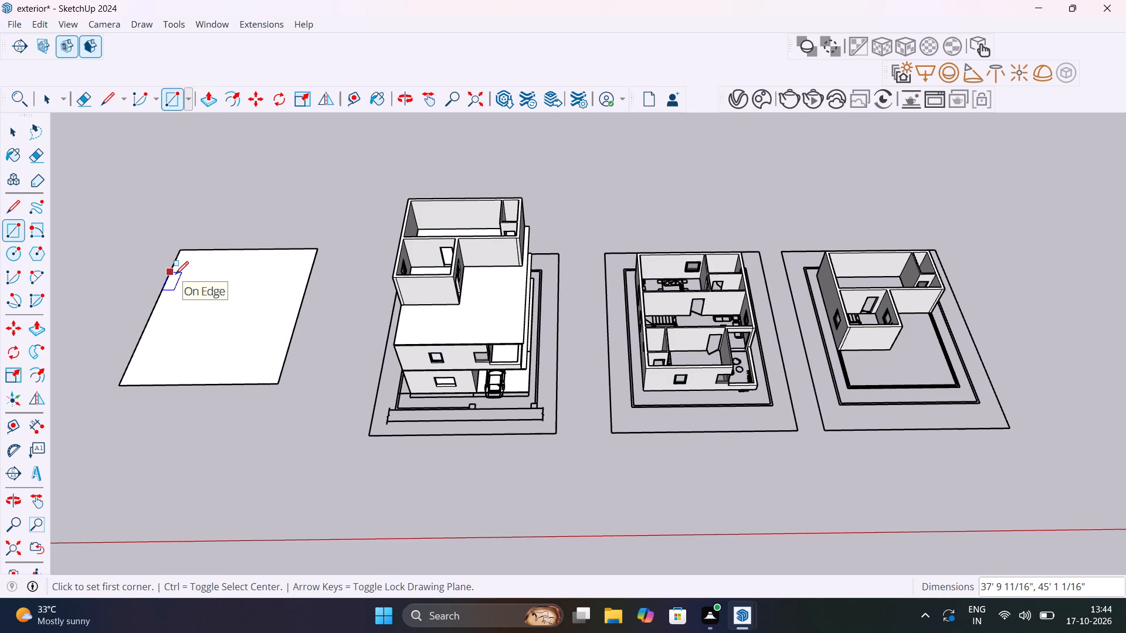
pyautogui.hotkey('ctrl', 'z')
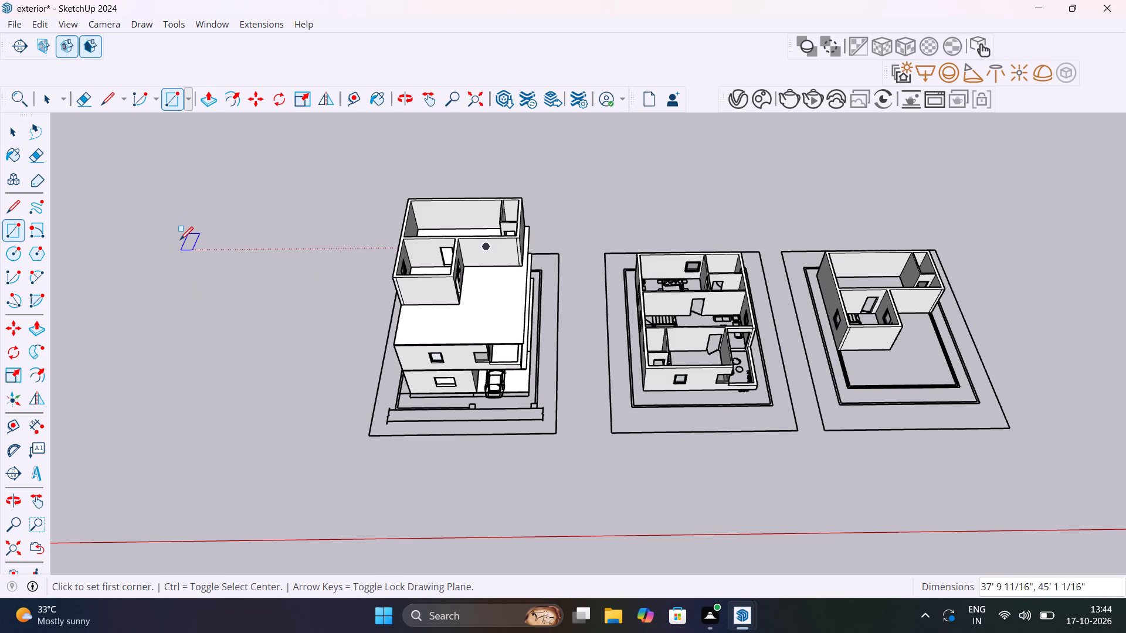
# Draw a rectangle about 20' by 62' on the empty ground beside the stacked house.
pyautogui.click(180, 240)
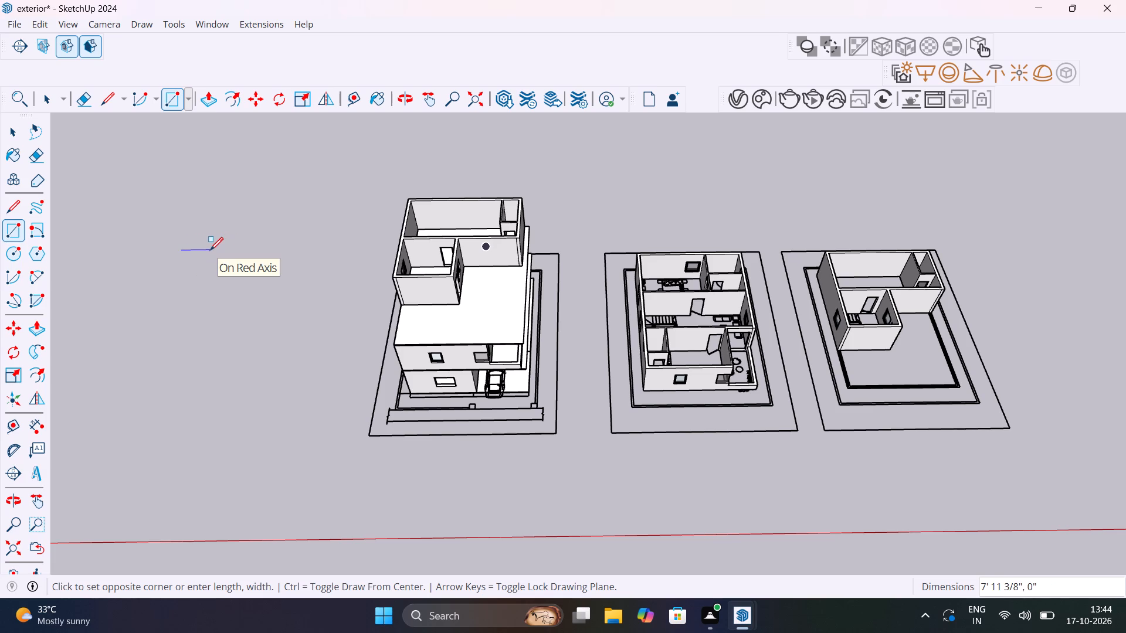
pyautogui.write('9"')
pyautogui.press('Return')
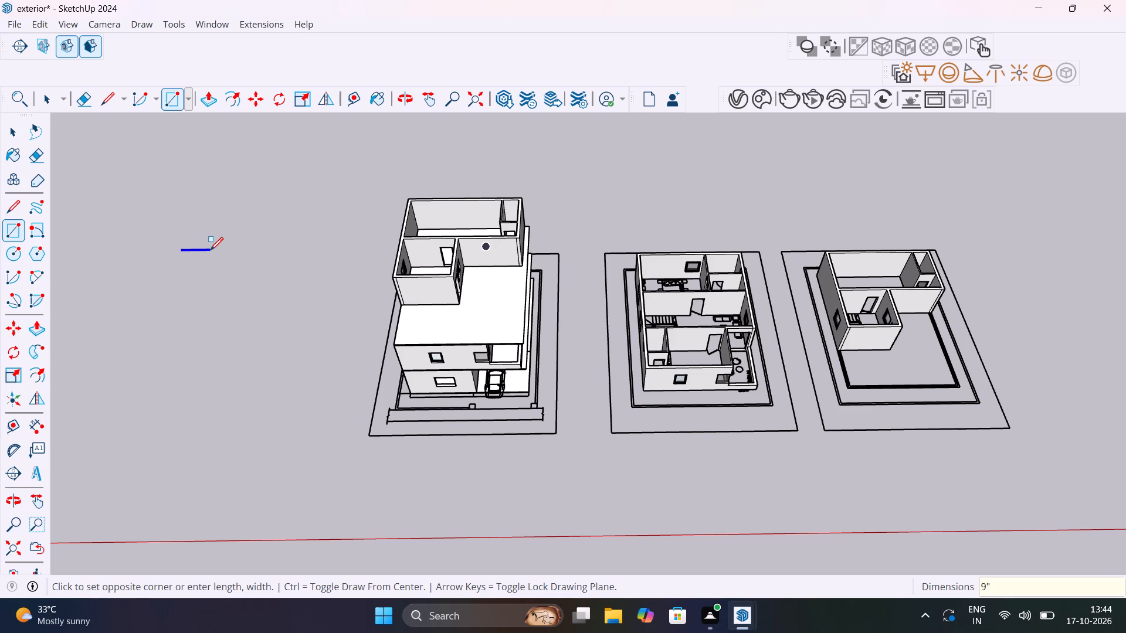
pyautogui.scroll(16, 172, 309)
pyautogui.moveTo(198, 232); pyautogui.dragTo(281, 374, button='middle')
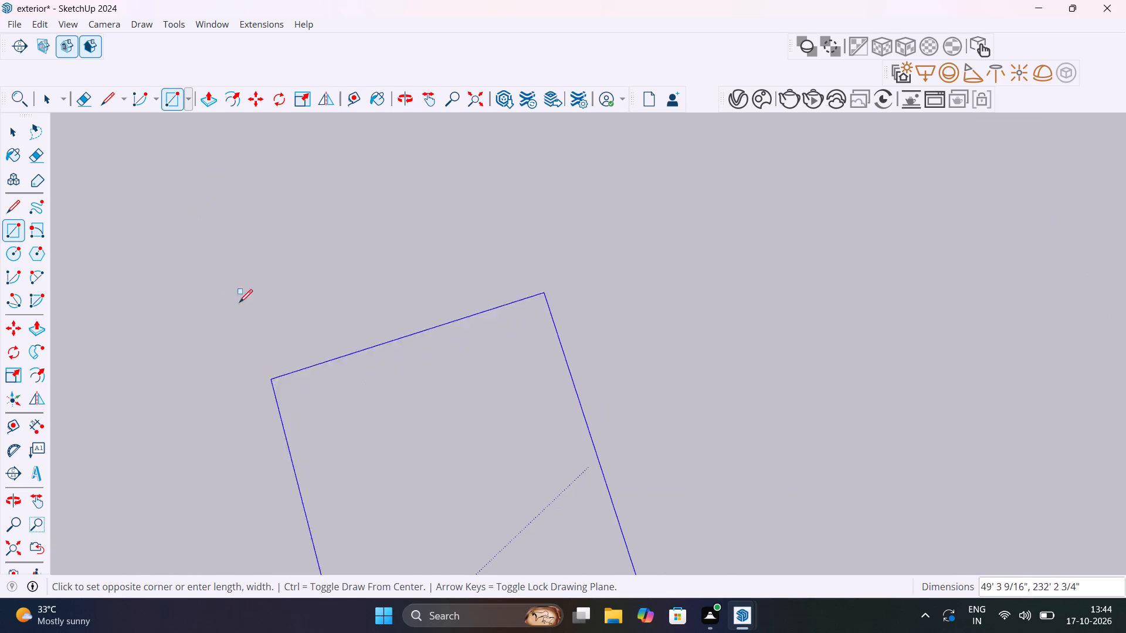
pyautogui.scroll(-20, 229, 264)
pyautogui.scroll(-7, 229, 264)
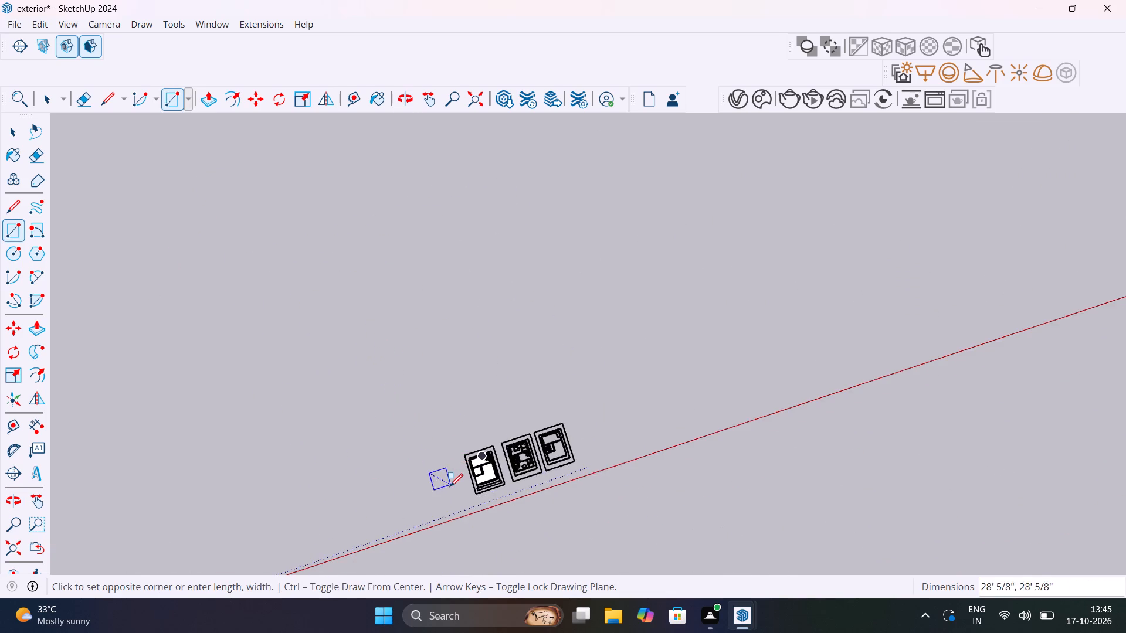
pyautogui.scroll(3, 448, 486)
pyautogui.keyDown('shift'); pyautogui.middleClick(448, 486); pyautogui.keyUp('shift')
pyautogui.scroll(1, 447, 484)
pyautogui.moveTo(450, 484); pyautogui.dragTo(392, 425, button='middle')
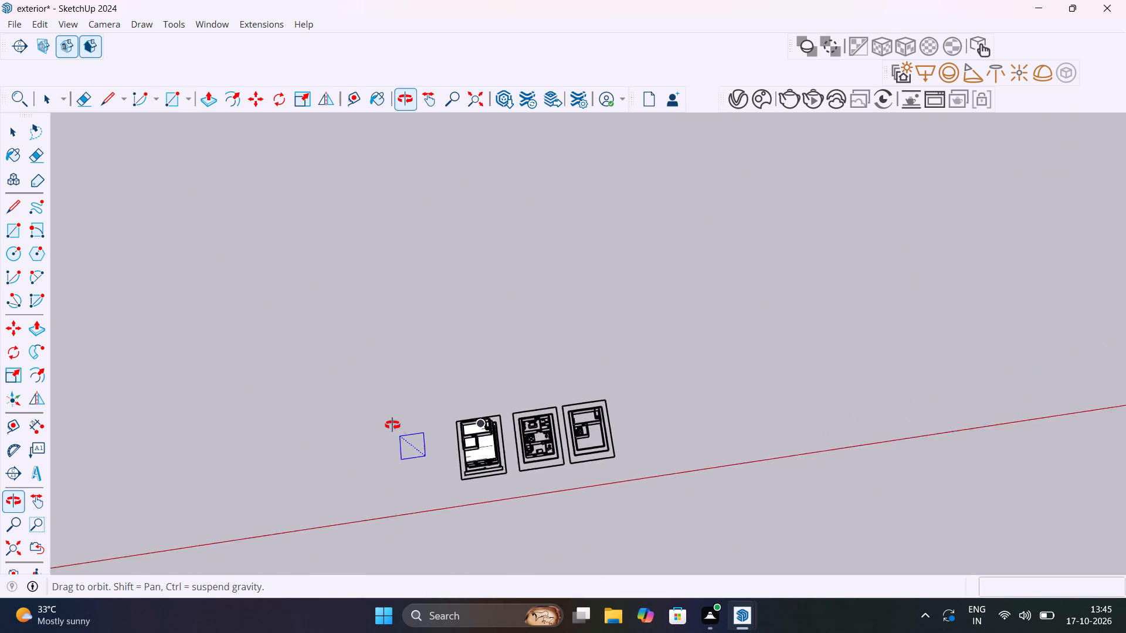
pyautogui.moveTo(392, 425); pyautogui.dragTo(368, 306, button='middle')
pyautogui.scroll(7, 452, 467)
pyautogui.moveTo(369, 388); pyautogui.dragTo(282, 307, button='middle')
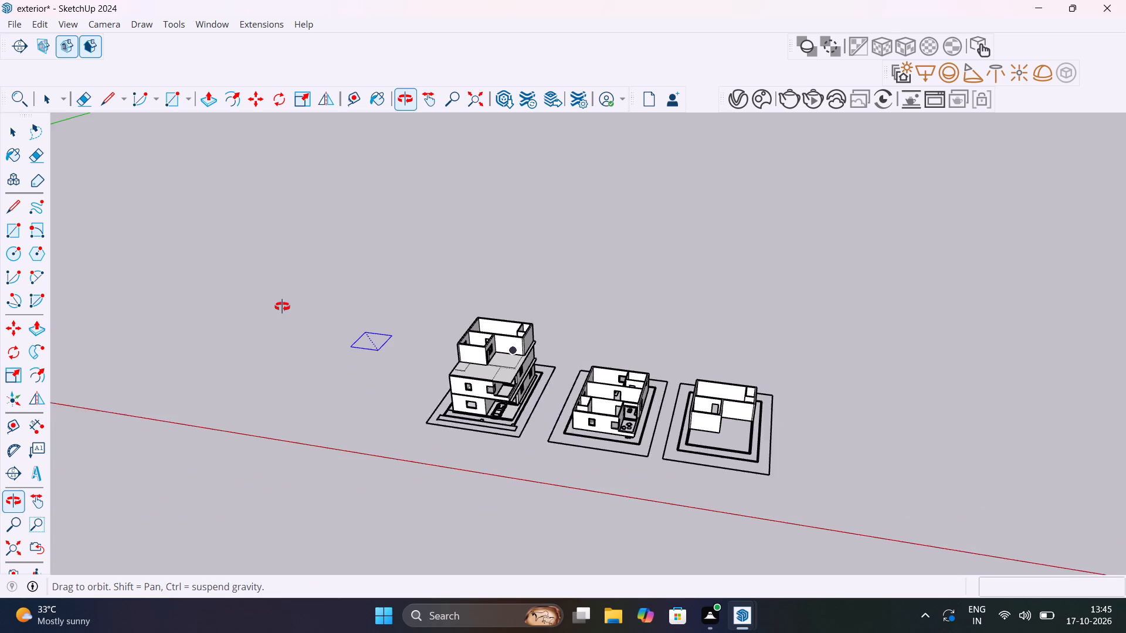
pyautogui.moveTo(282, 307); pyautogui.dragTo(365, 311, button='middle')
pyautogui.scroll(5, 364, 397)
pyautogui.click(341, 479)
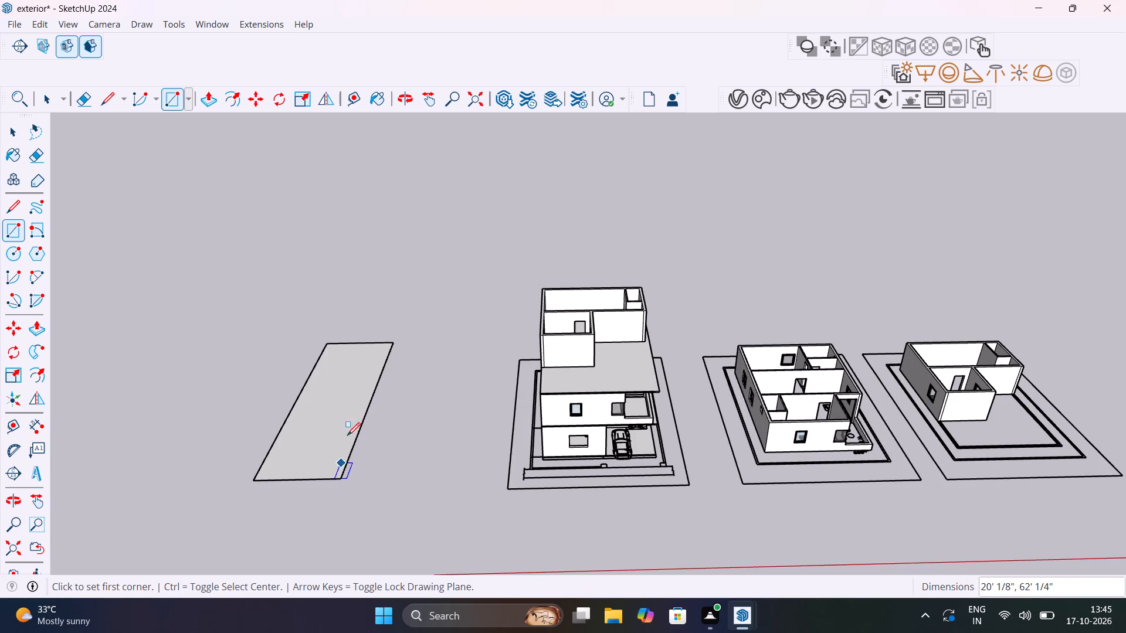
pyautogui.press('space')
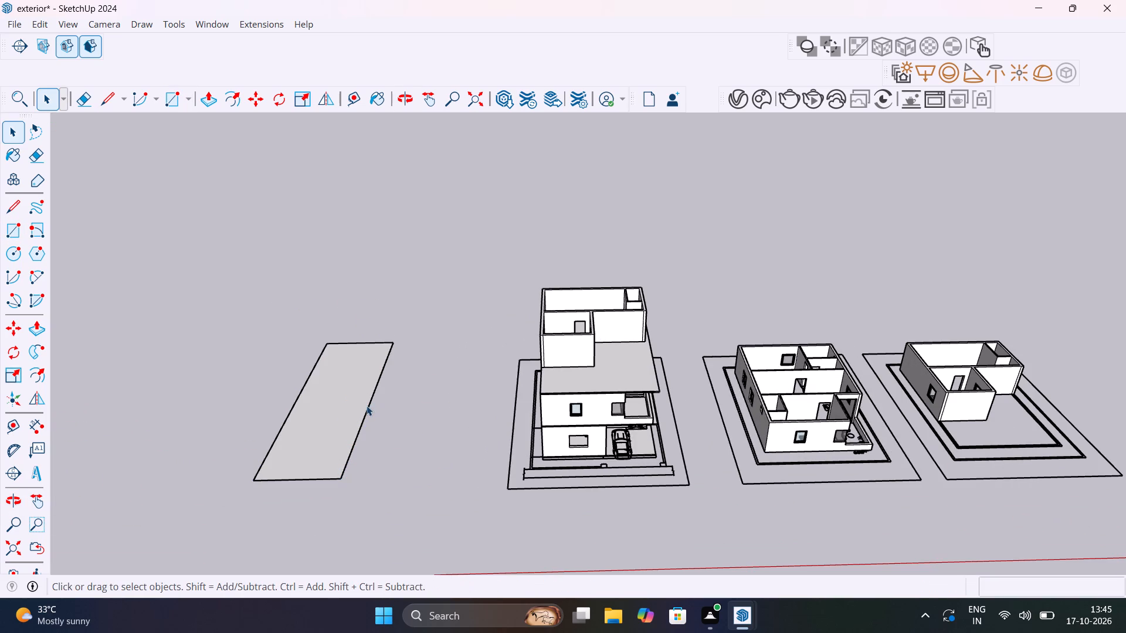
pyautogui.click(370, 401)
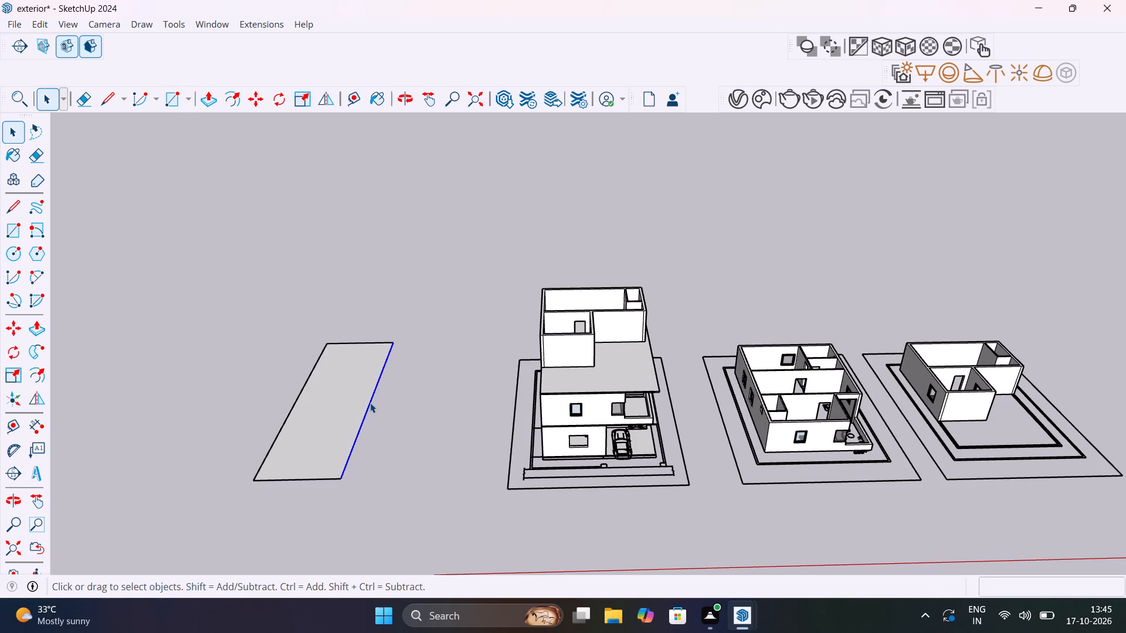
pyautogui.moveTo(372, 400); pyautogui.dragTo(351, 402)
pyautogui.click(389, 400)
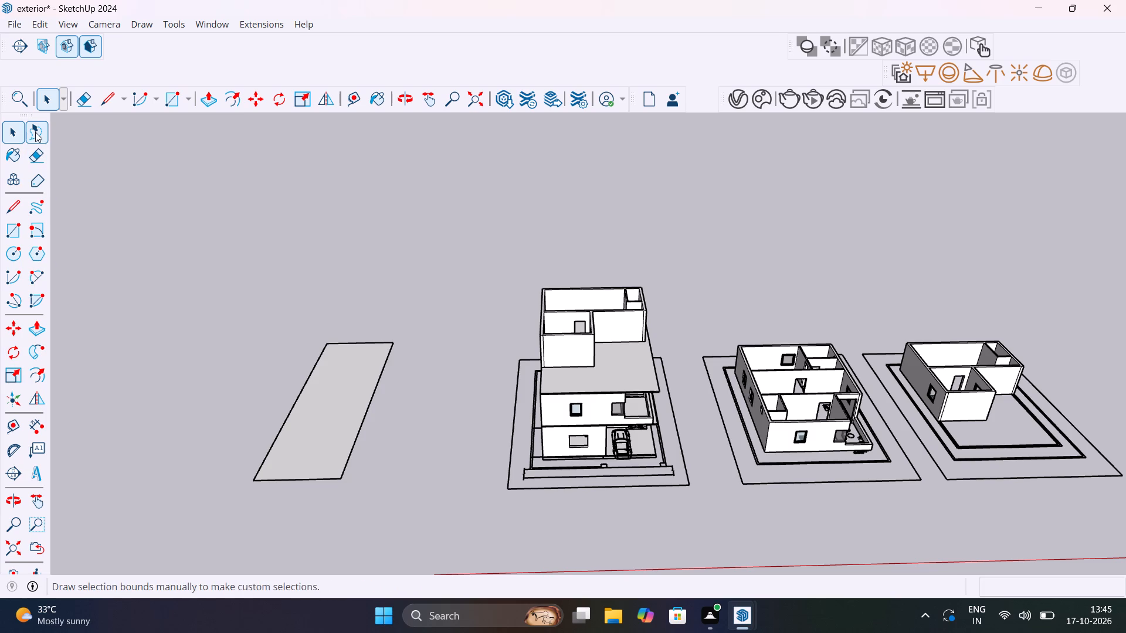
# Draw a 9" line along the red axis on the empty ground beyond the new rectangle.
pyautogui.click(110, 96)
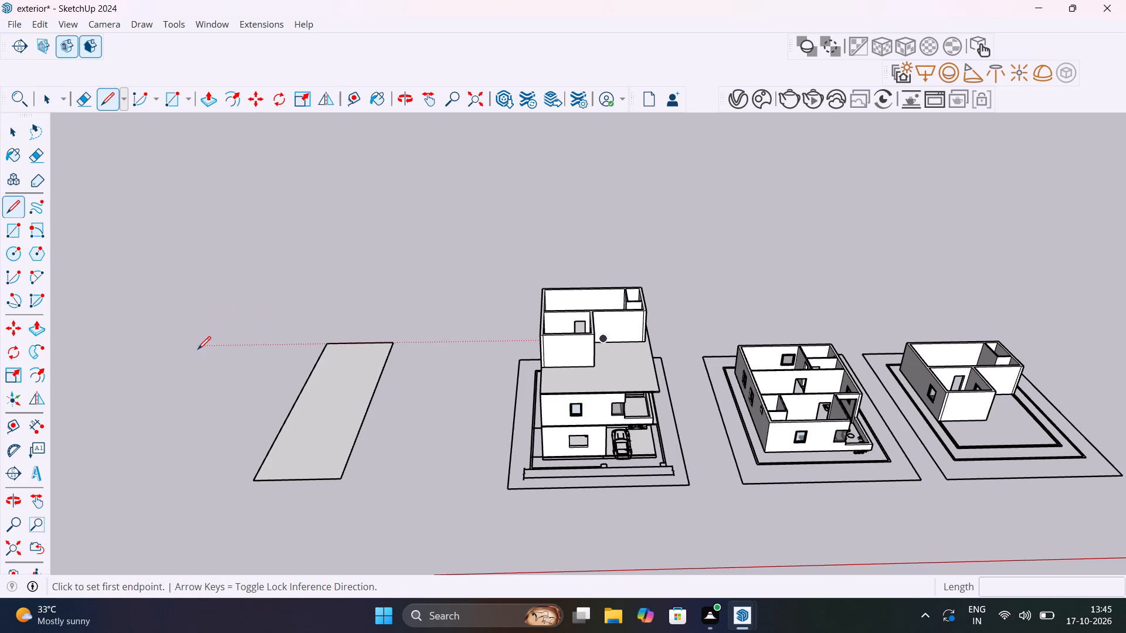
pyautogui.click(187, 350)
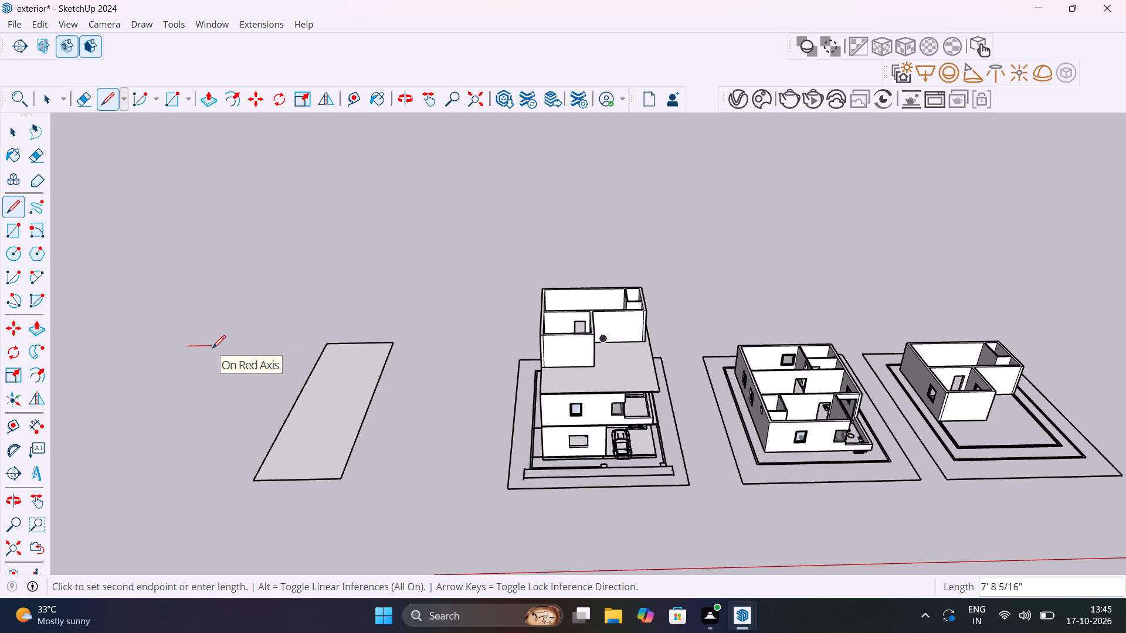
pyautogui.press('9')
pyautogui.hotkey('shift', '"')
pyautogui.press('Return')
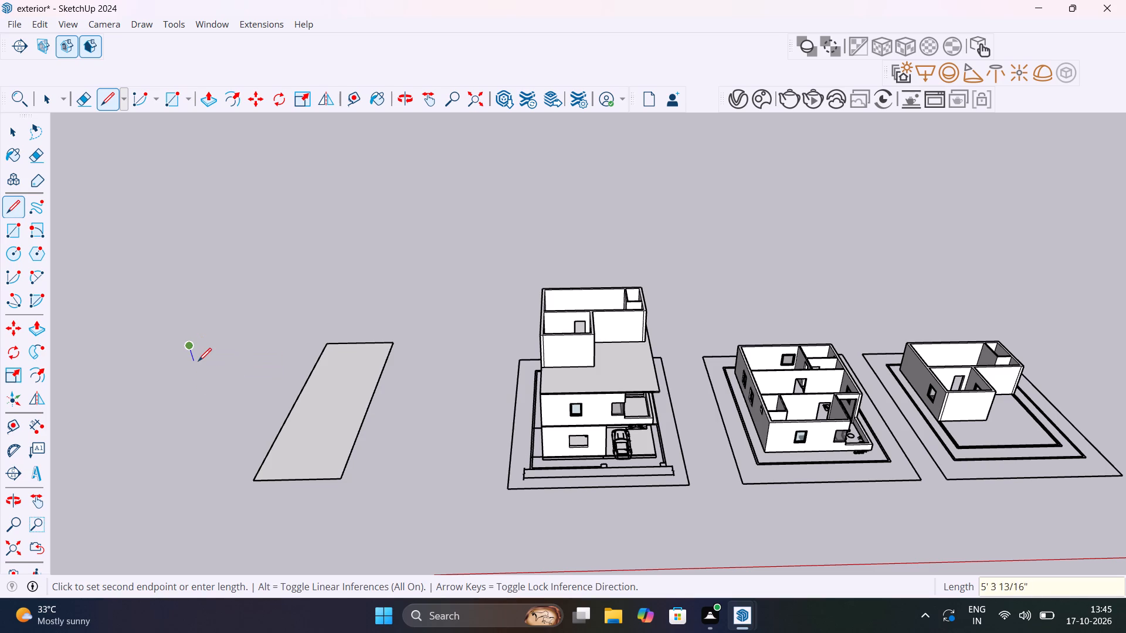
pyautogui.press('space')
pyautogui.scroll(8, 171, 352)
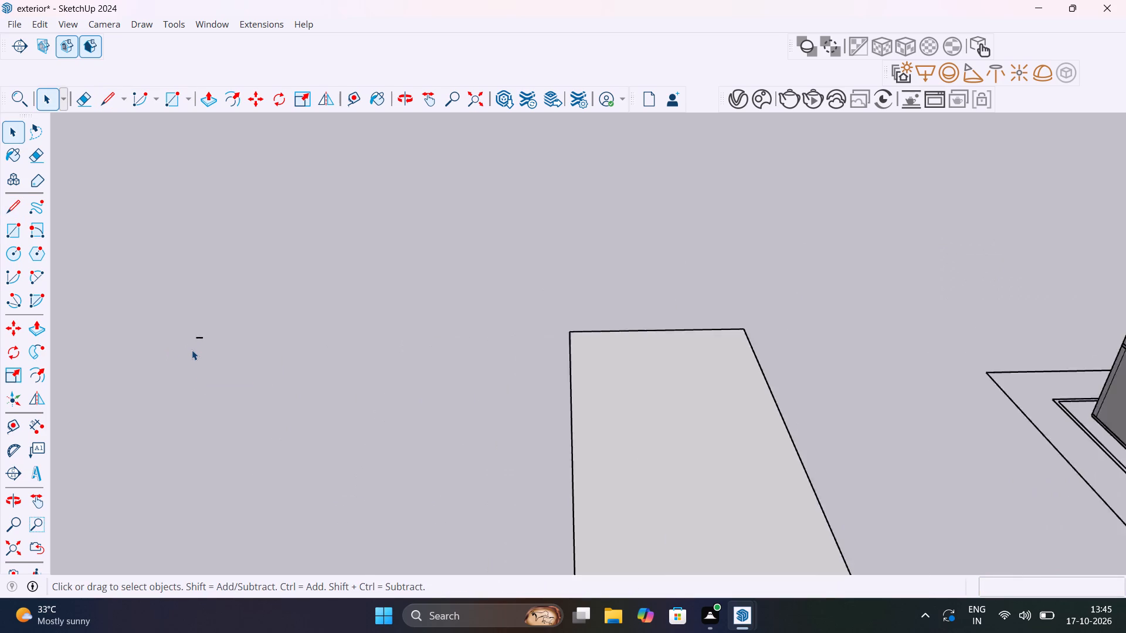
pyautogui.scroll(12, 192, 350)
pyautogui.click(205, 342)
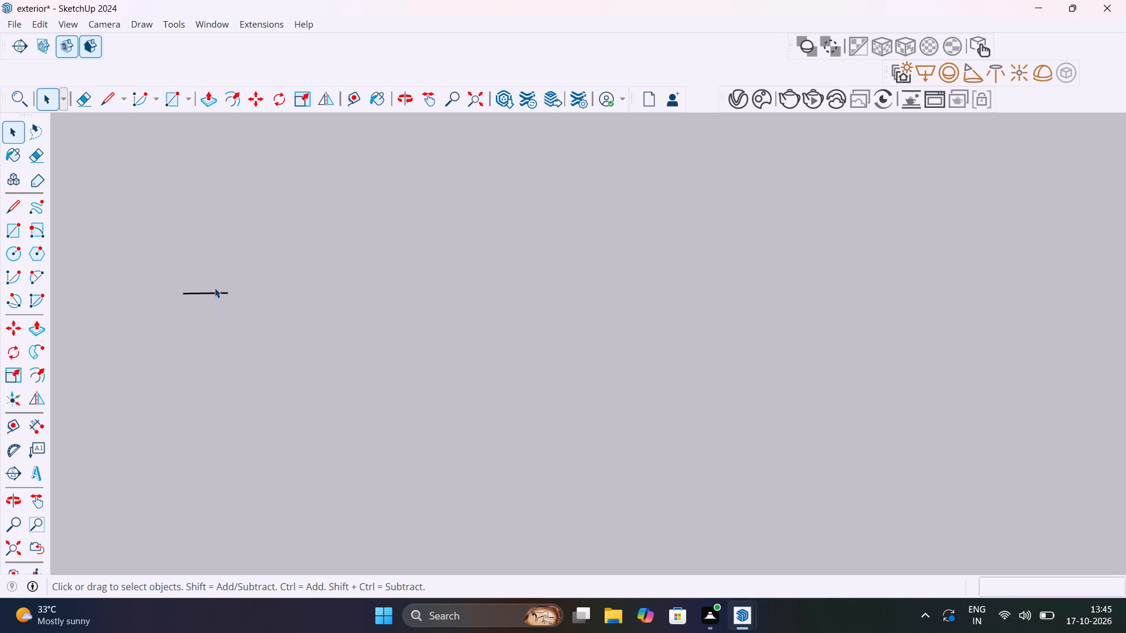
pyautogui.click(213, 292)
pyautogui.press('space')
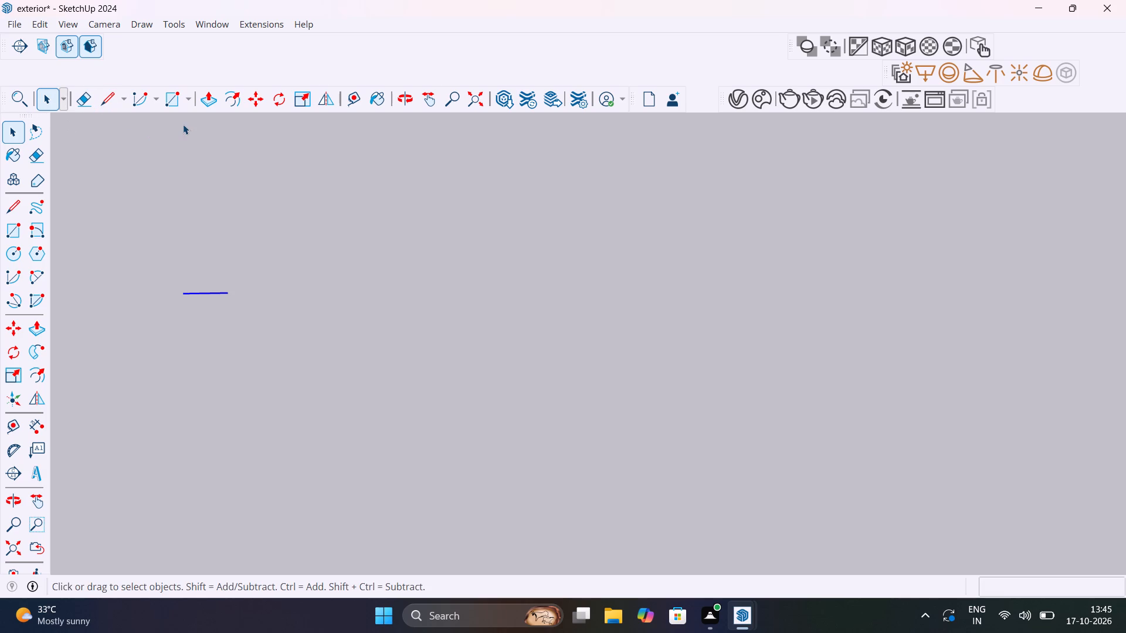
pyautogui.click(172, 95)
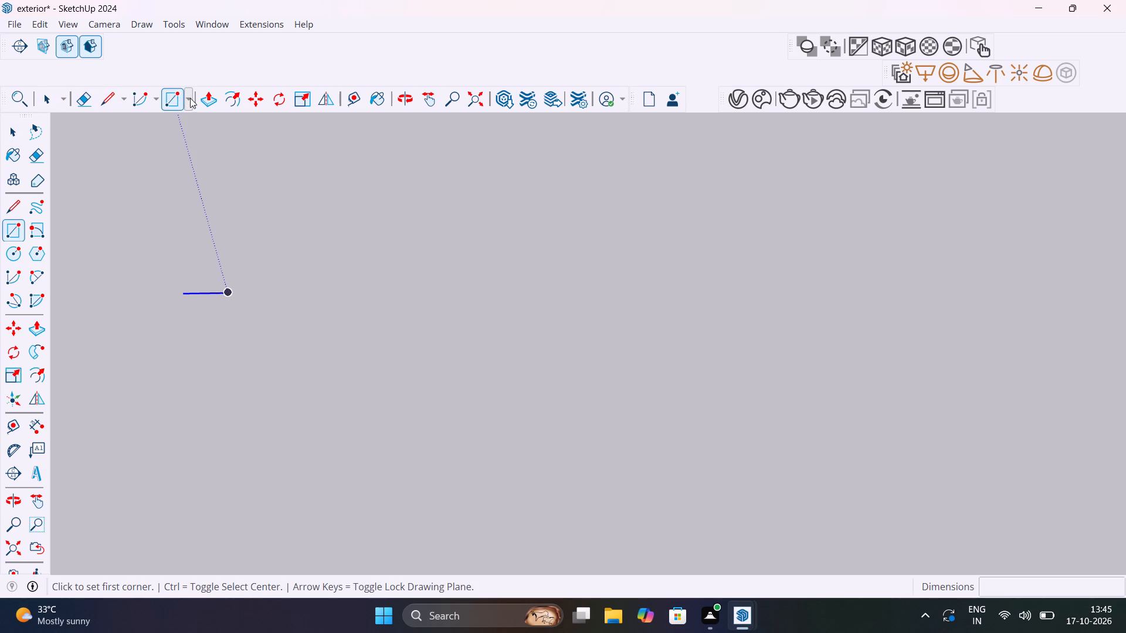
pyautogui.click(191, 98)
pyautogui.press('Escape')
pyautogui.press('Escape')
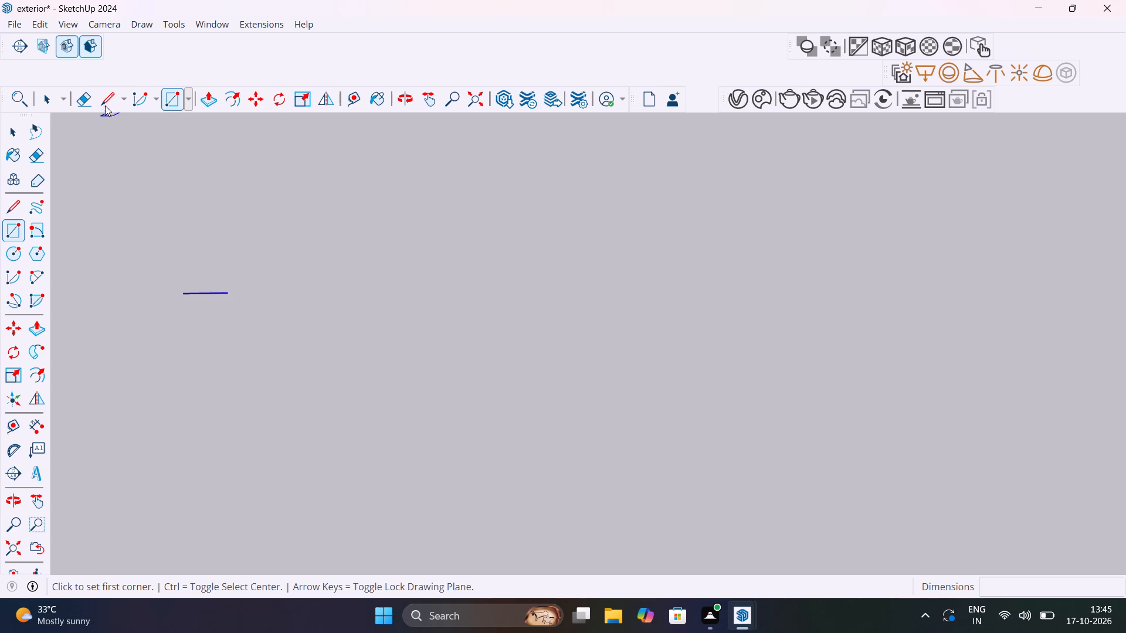
# Draw a 60' line along the green axis from the end of the 9" line beyond the ground rectangle.
pyautogui.click(107, 104)
pyautogui.click(123, 108)
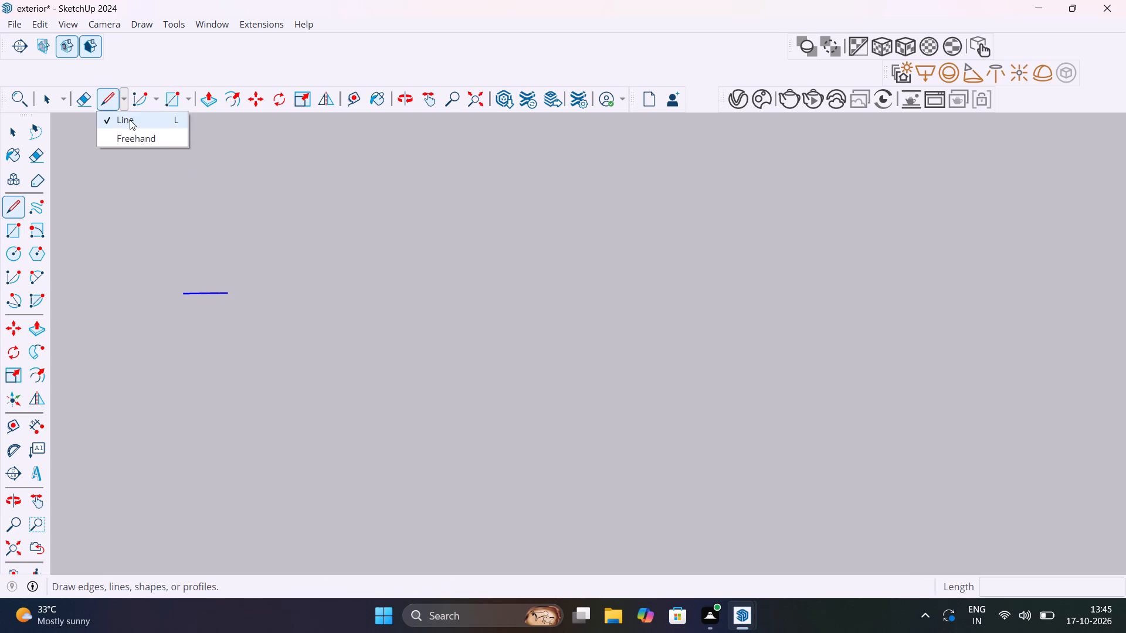
pyautogui.click(130, 120)
pyautogui.click(224, 293)
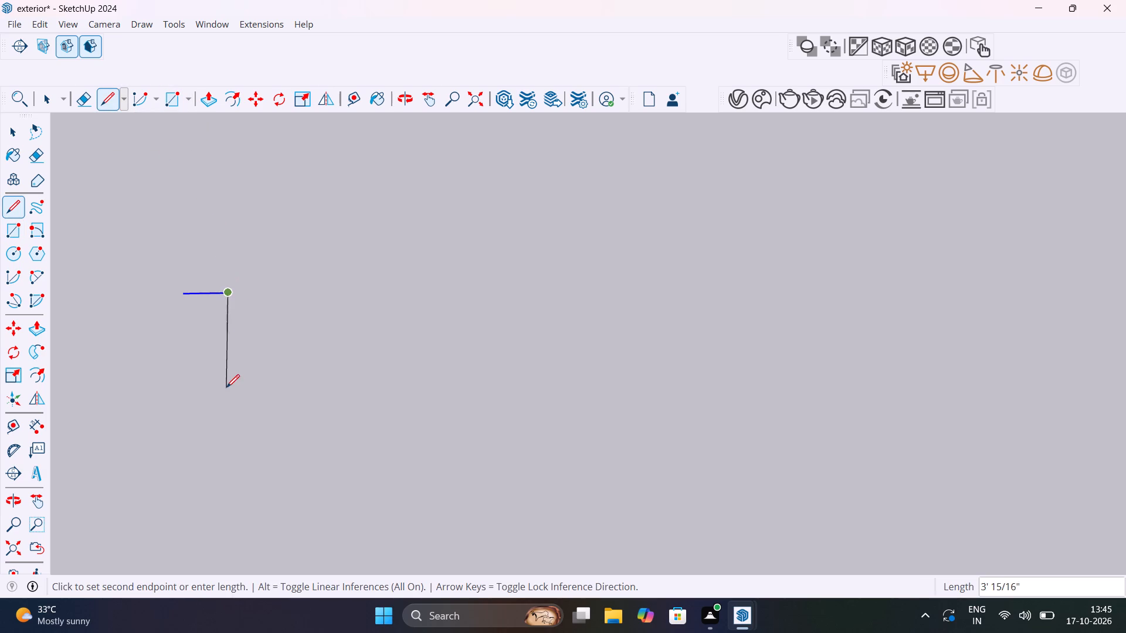
pyautogui.scroll(-14, 232, 386)
pyautogui.moveTo(222, 445); pyautogui.dragTo(236, 249, button='middle')
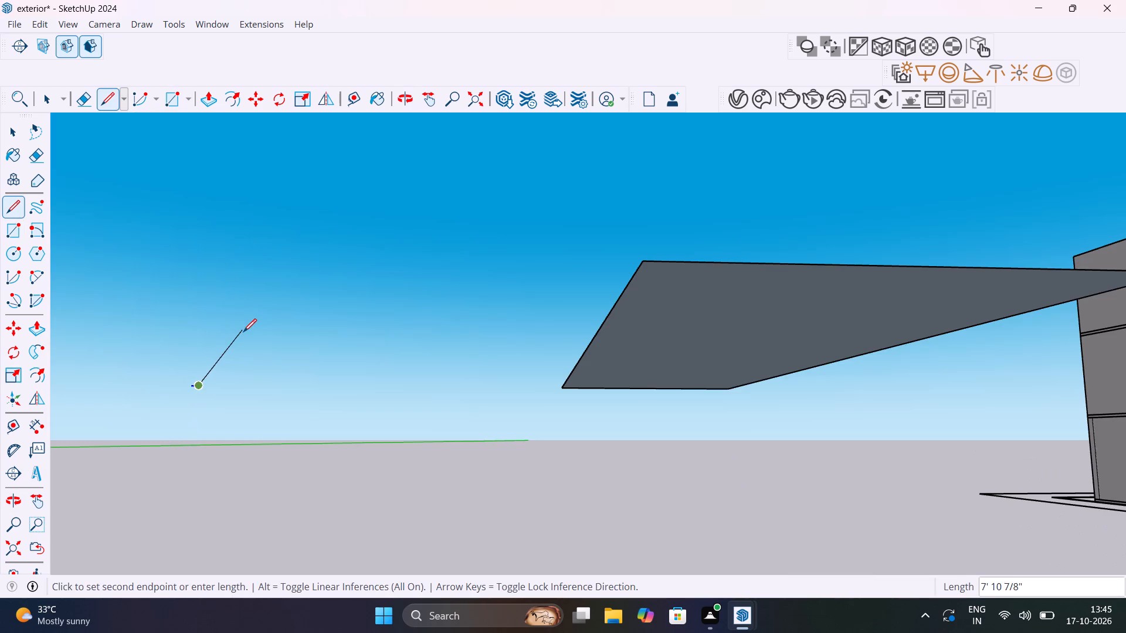
pyautogui.moveTo(245, 338); pyautogui.dragTo(199, 467, button='middle')
pyautogui.scroll(-8, 200, 465)
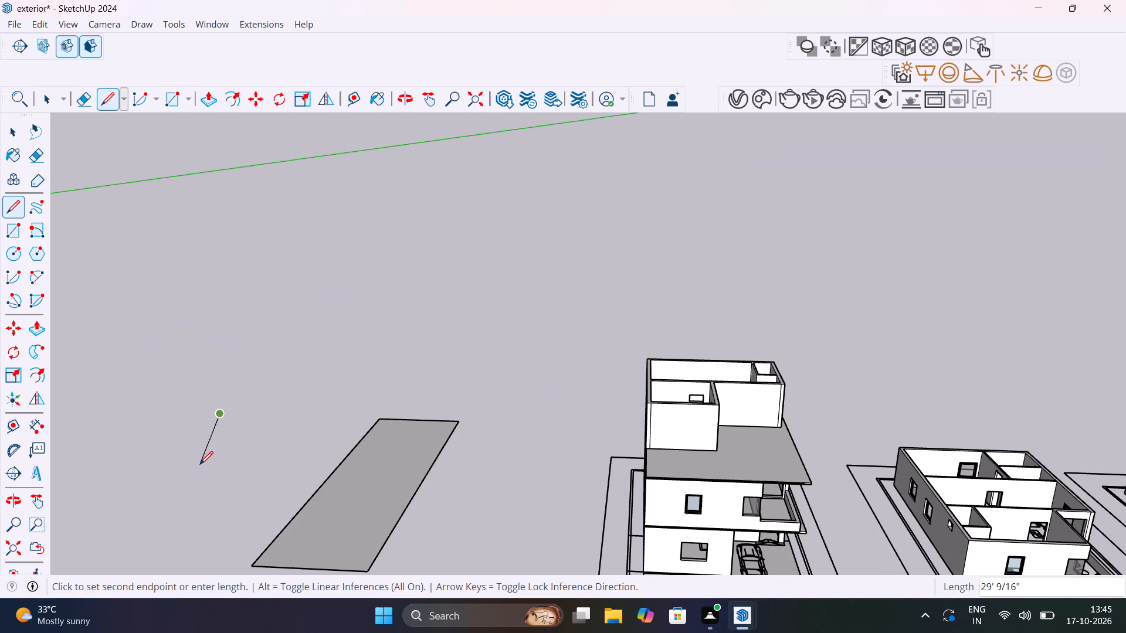
pyautogui.keyDown('ctrl'); pyautogui.moveTo(200, 479); pyautogui.dragTo(204, 508, button='middle'); pyautogui.keyUp('ctrl')
pyautogui.scroll(-4, 204, 508)
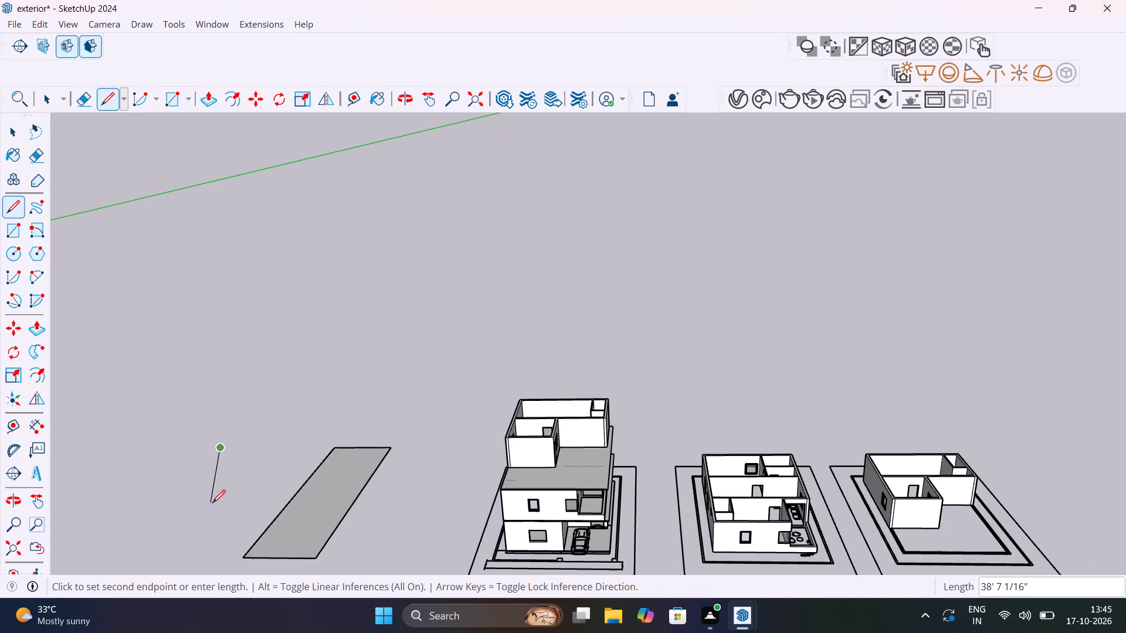
pyautogui.moveTo(212, 503); pyautogui.dragTo(290, 519, button='middle')
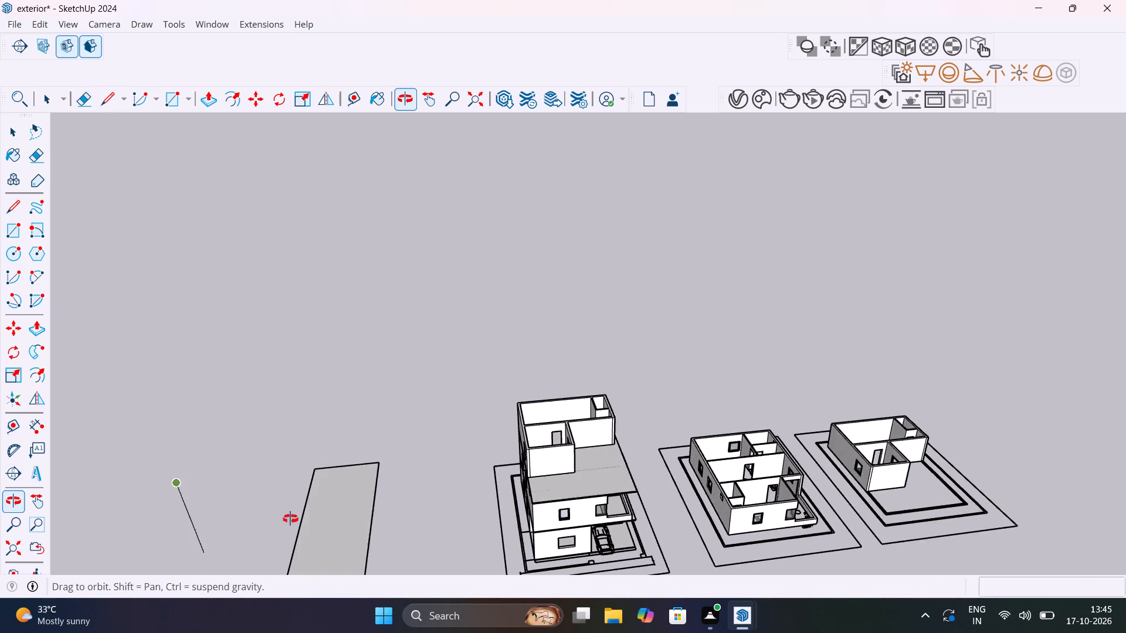
pyautogui.moveTo(290, 519); pyautogui.dragTo(290, 515, button='middle')
pyautogui.scroll(-15, 297, 495)
pyautogui.scroll(1, 285, 513)
pyautogui.moveTo(285, 513); pyautogui.dragTo(313, 375, button='middle')
pyautogui.moveTo(307, 409); pyautogui.dragTo(289, 469, button='middle')
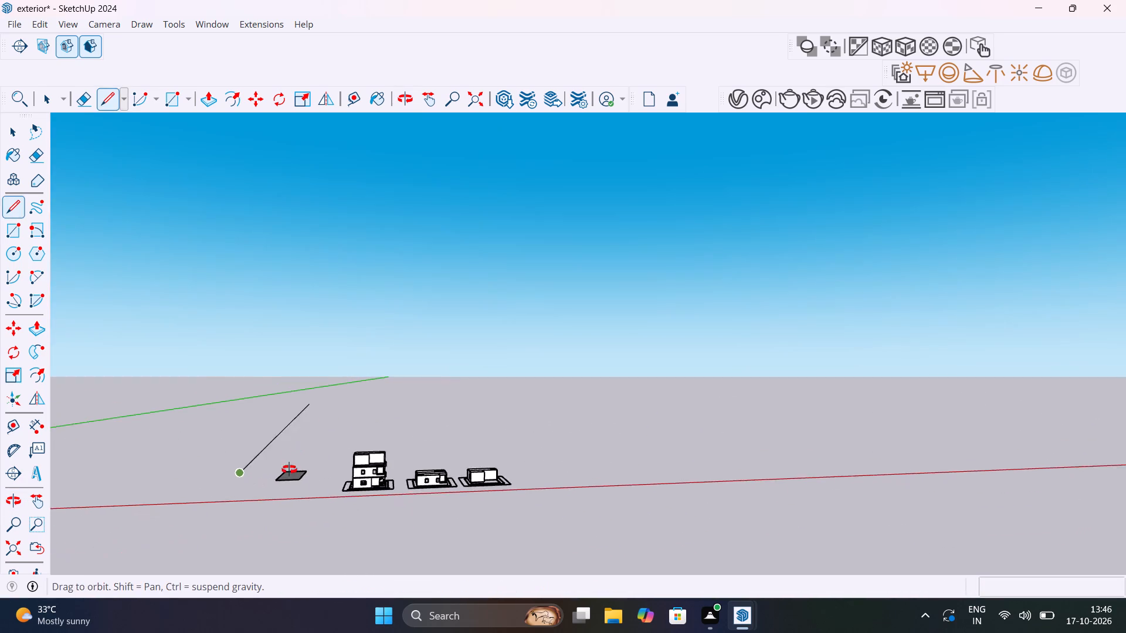
pyautogui.moveTo(289, 469); pyautogui.dragTo(202, 564, button='middle')
pyautogui.scroll(7, 299, 397)
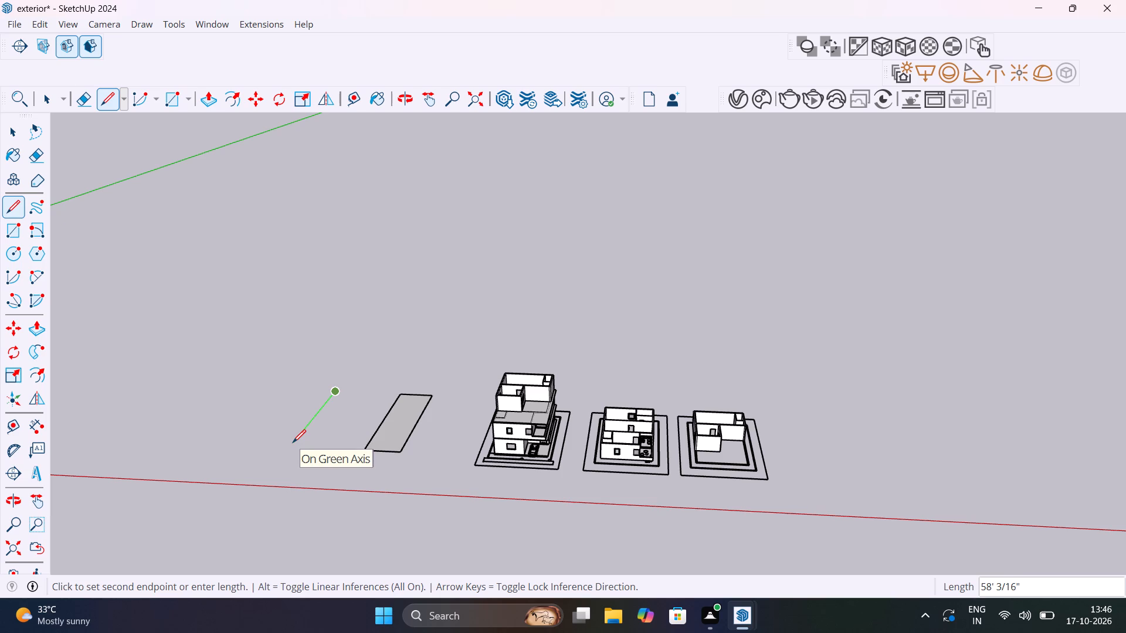
pyautogui.write('60')
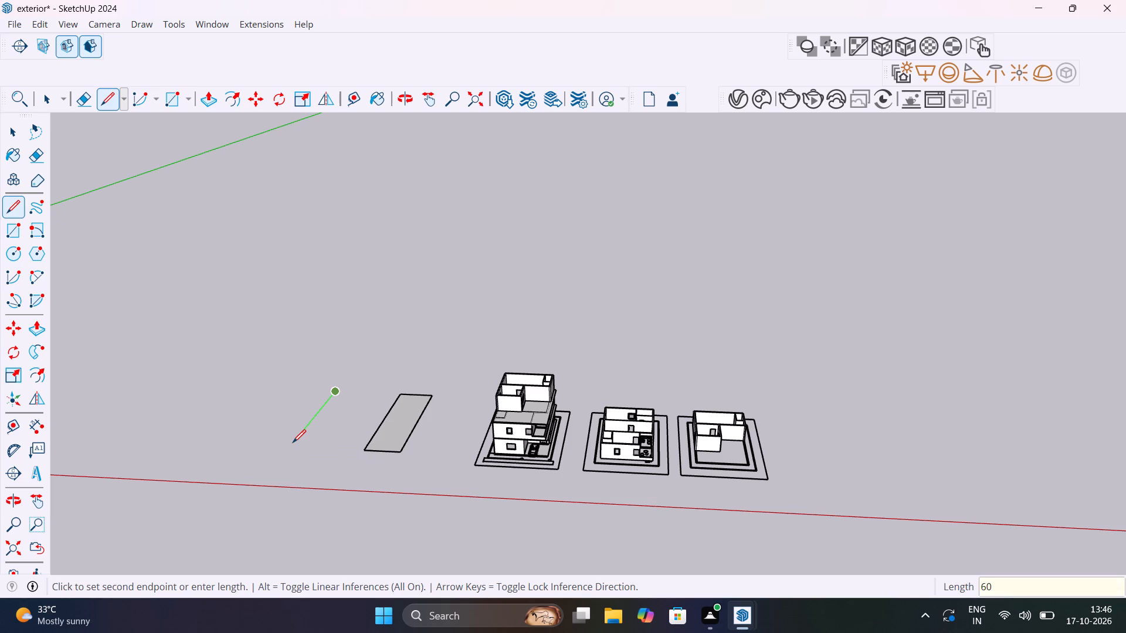
pyautogui.press("'")
pyautogui.press('Return')
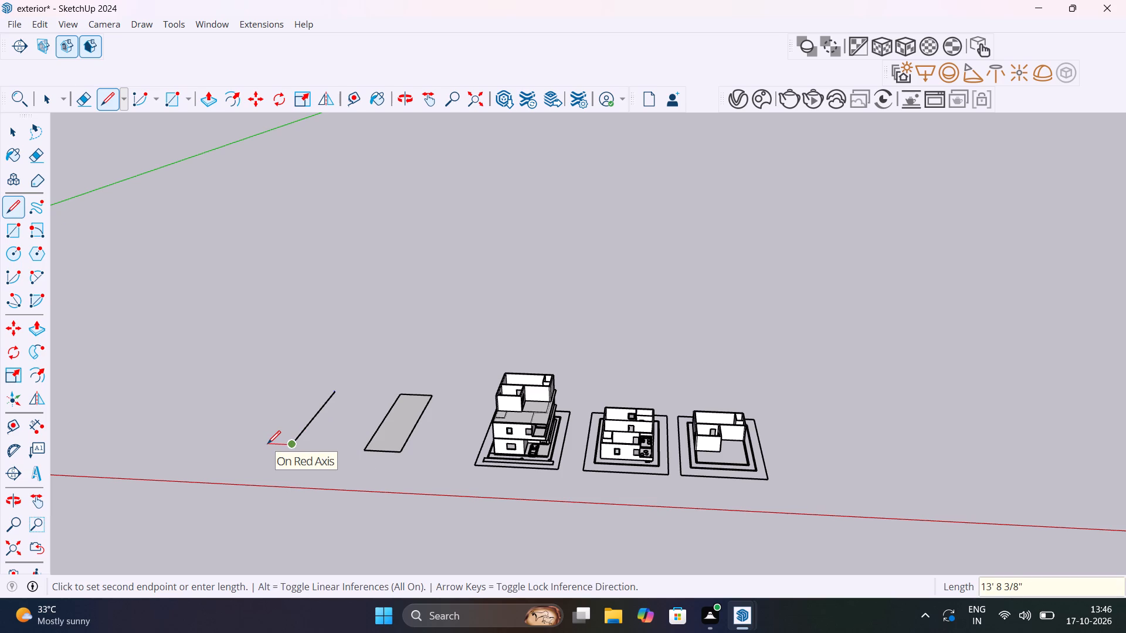
# Close the strip's outline with a 9" line along the red axis and a 60' line back along the green axis.
pyautogui.write('9"')
pyautogui.press('Return')
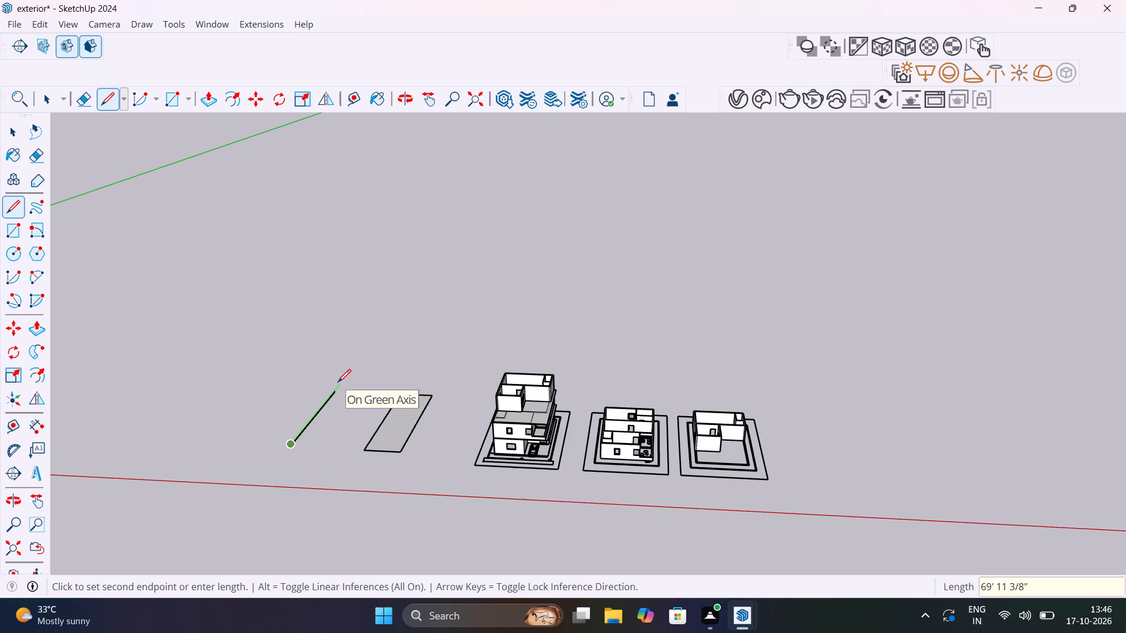
pyautogui.write("60'")
pyautogui.press('Return')
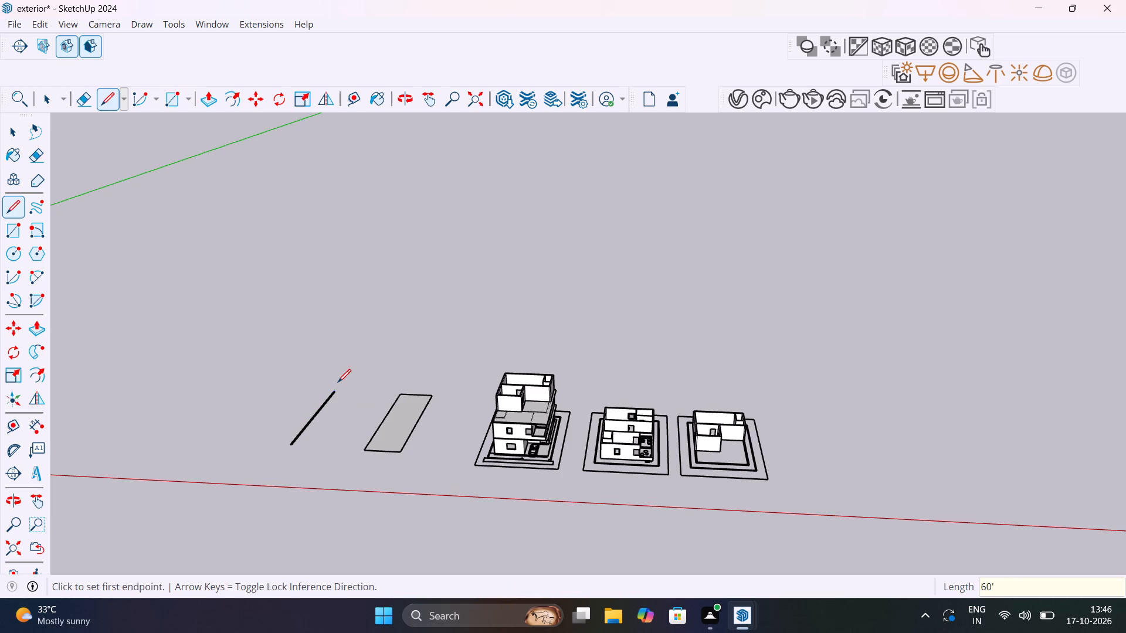
pyautogui.scroll(20, 338, 381)
pyautogui.scroll(5, 338, 381)
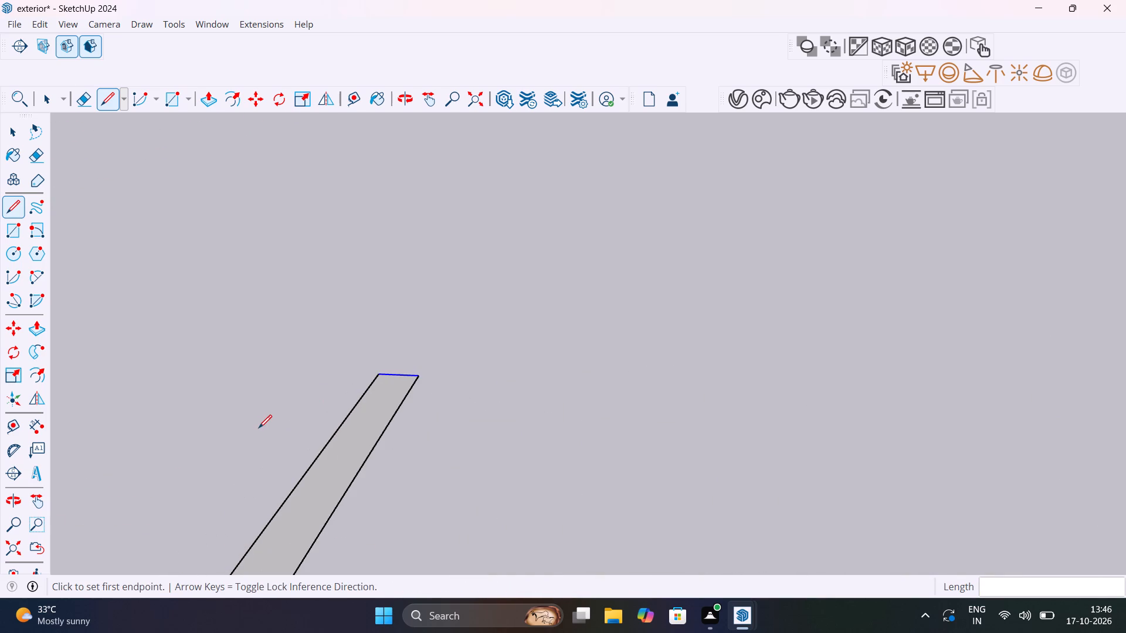
pyautogui.press('space')
# Push/Pull the narrow 9" by 60' strip upward about 11' 7" into a wall.
pyautogui.scroll(-13, 444, 392)
pyautogui.middleClick(455, 345)
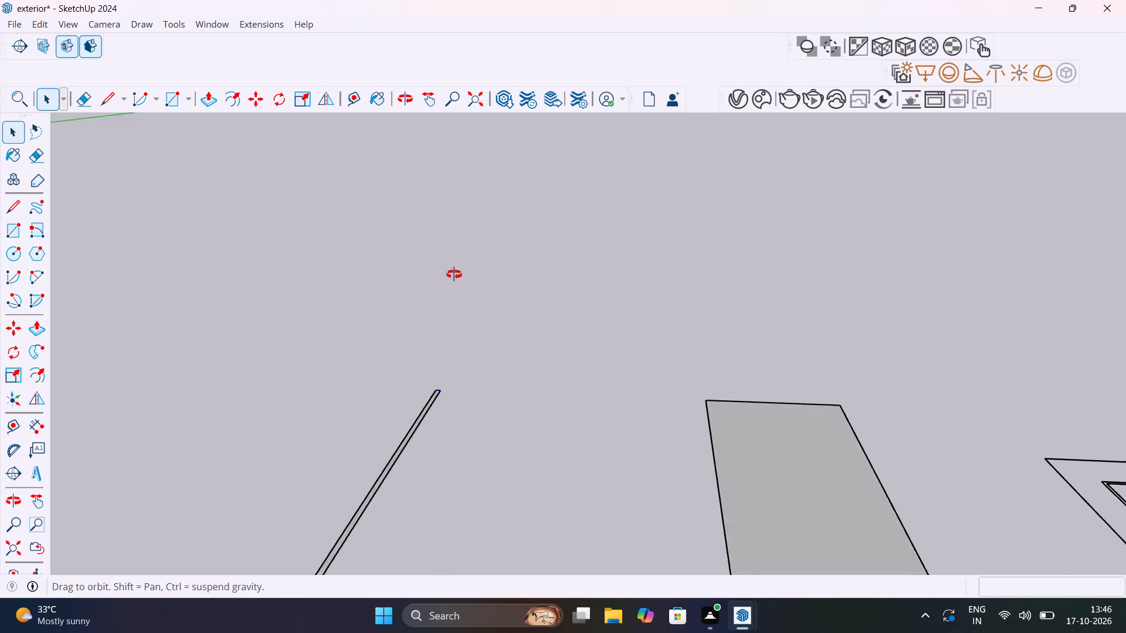
pyautogui.scroll(1, 457, 343)
pyautogui.scroll(-8, 457, 343)
pyautogui.scroll(3, 398, 458)
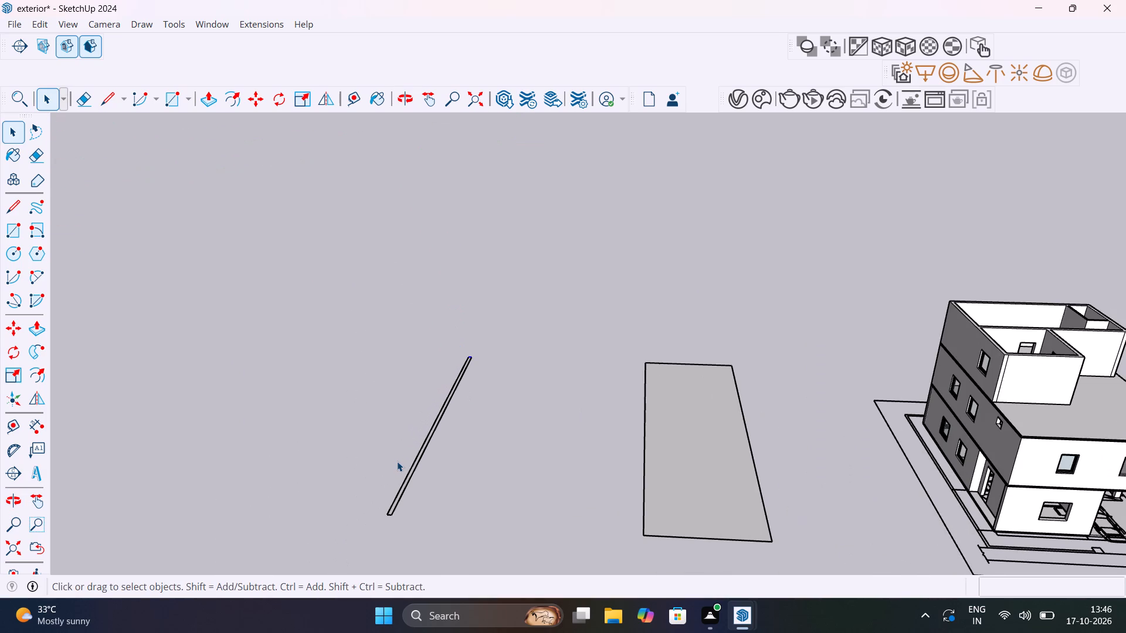
pyautogui.click(204, 102)
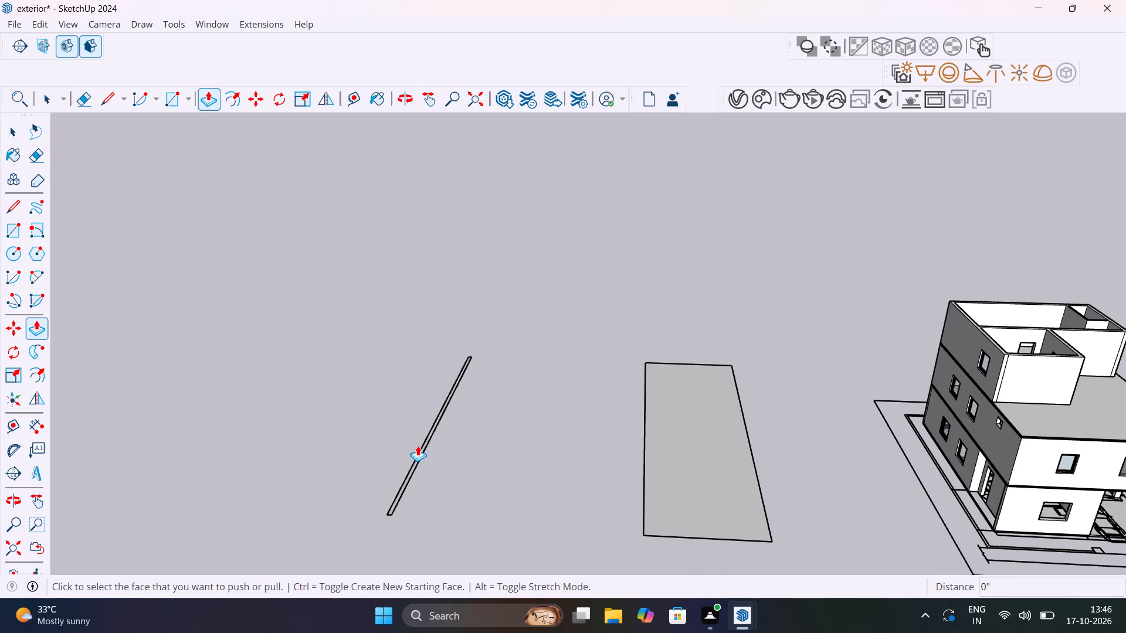
pyautogui.click(418, 452)
pyautogui.scroll(10, 401, 506)
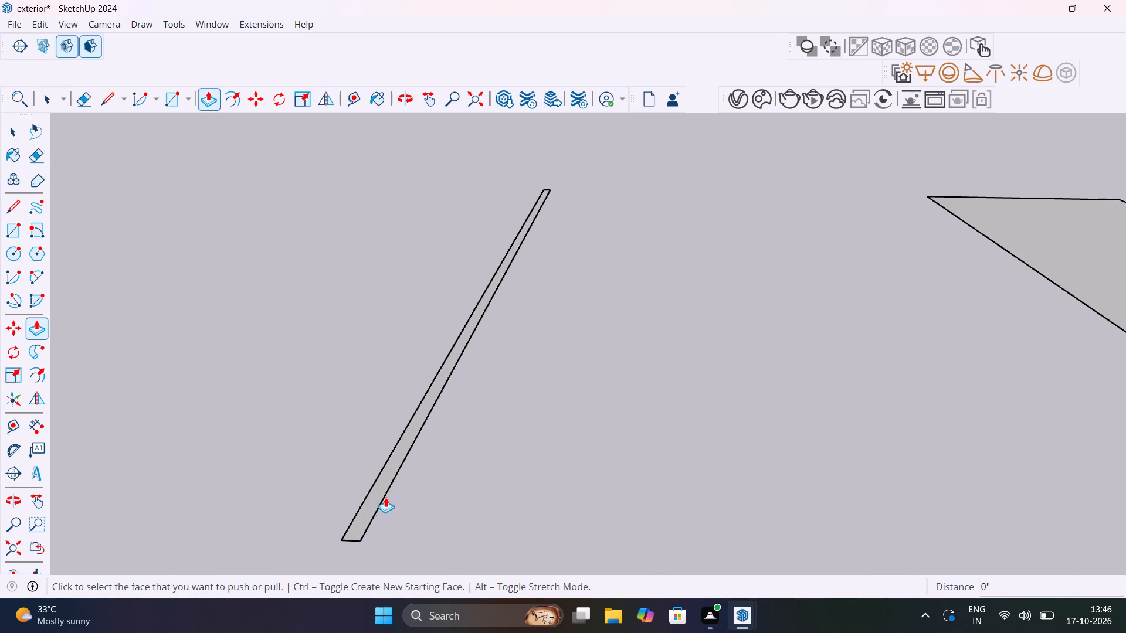
pyautogui.click(380, 497)
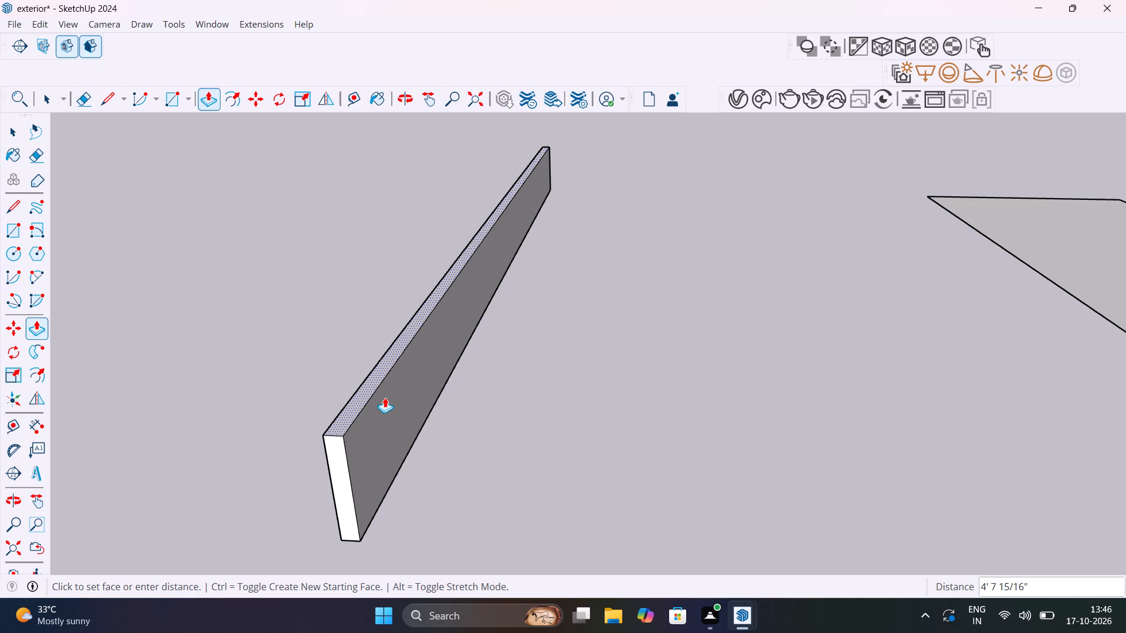
pyautogui.scroll(-7, 386, 386)
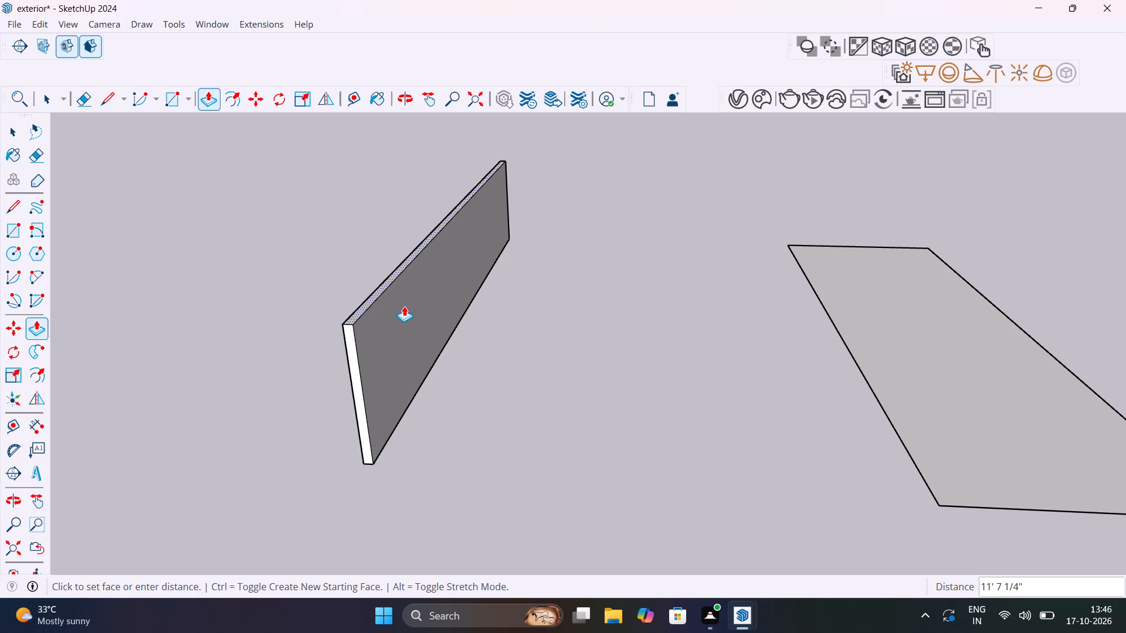
pyautogui.click(404, 306)
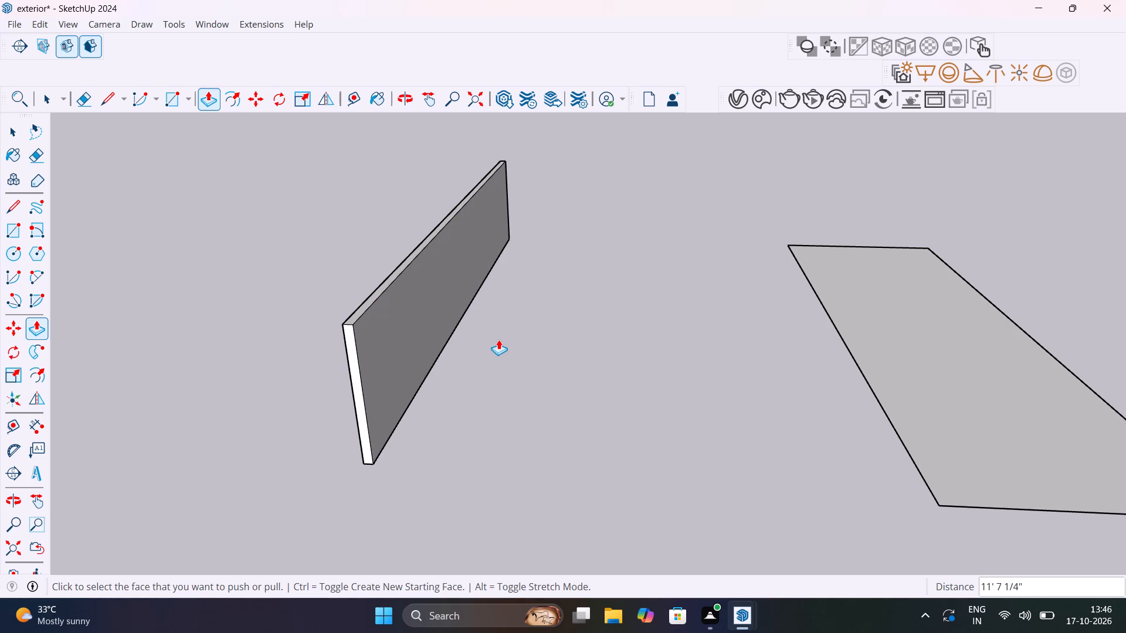
pyautogui.press('space')
pyautogui.press('space')
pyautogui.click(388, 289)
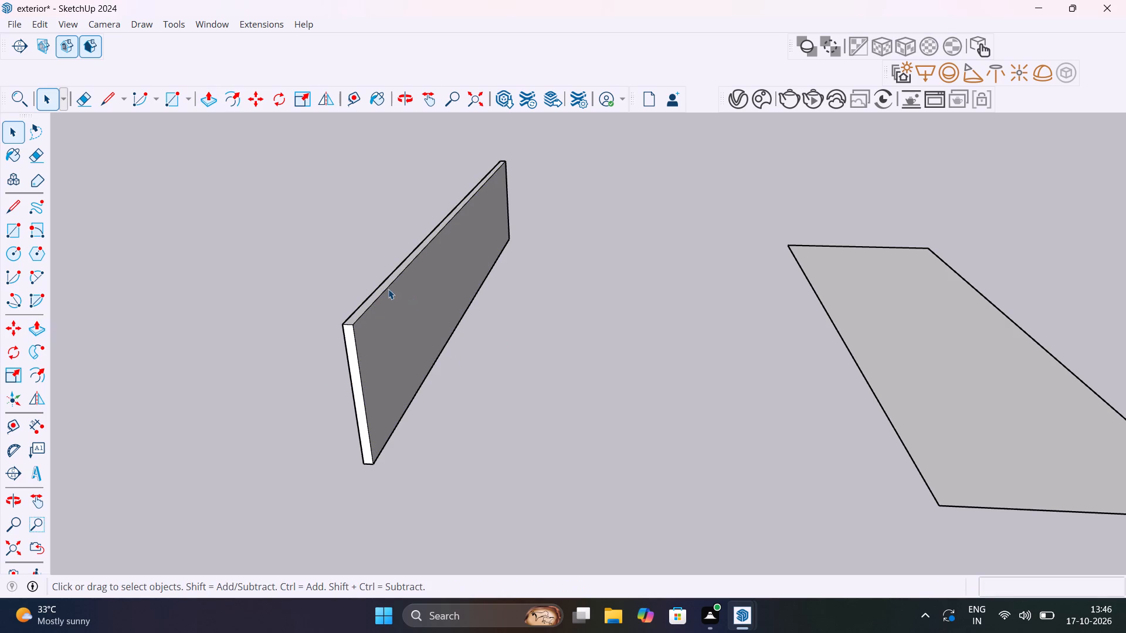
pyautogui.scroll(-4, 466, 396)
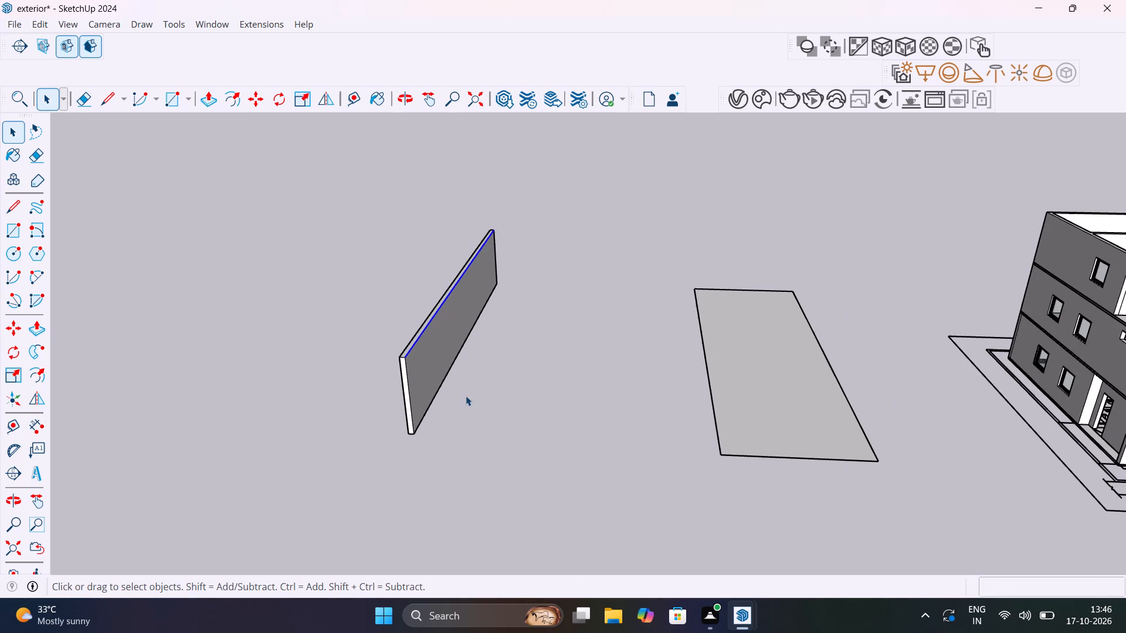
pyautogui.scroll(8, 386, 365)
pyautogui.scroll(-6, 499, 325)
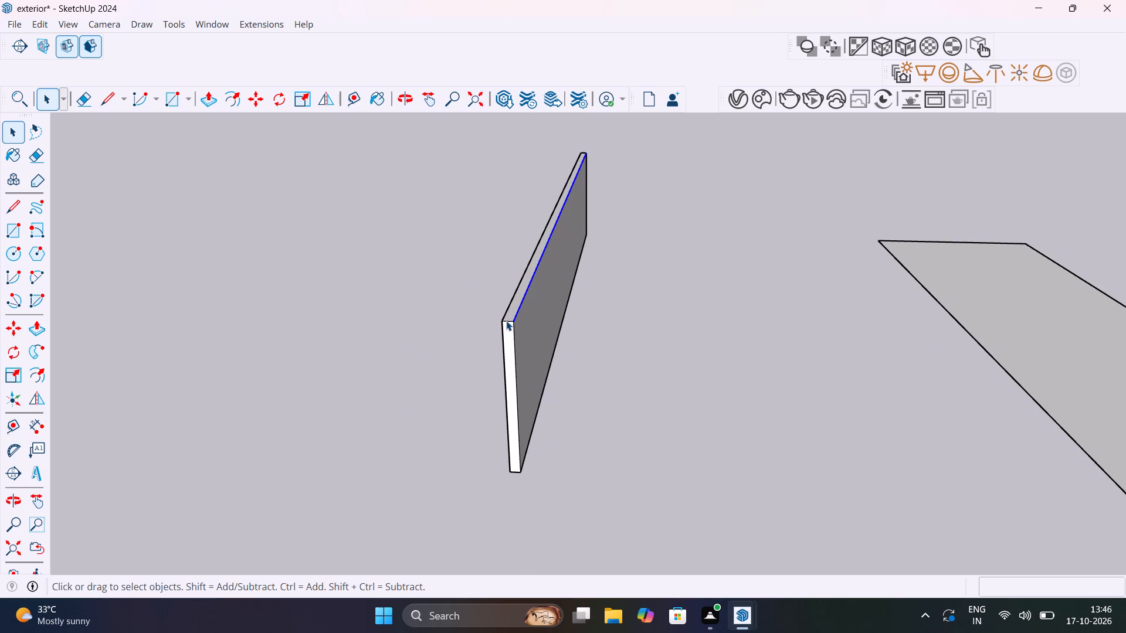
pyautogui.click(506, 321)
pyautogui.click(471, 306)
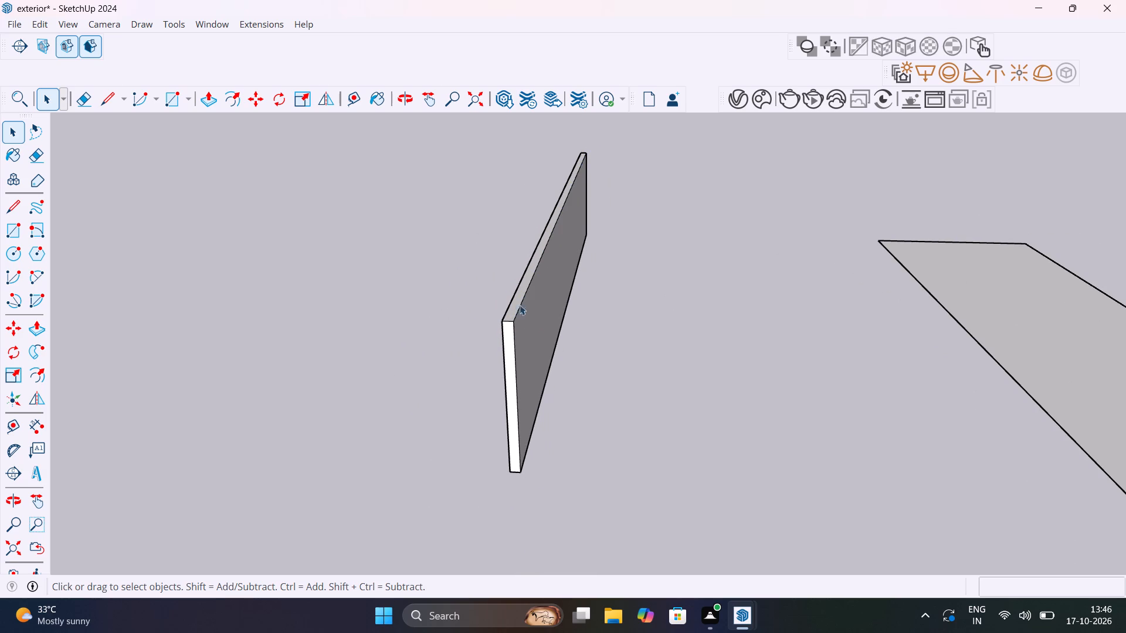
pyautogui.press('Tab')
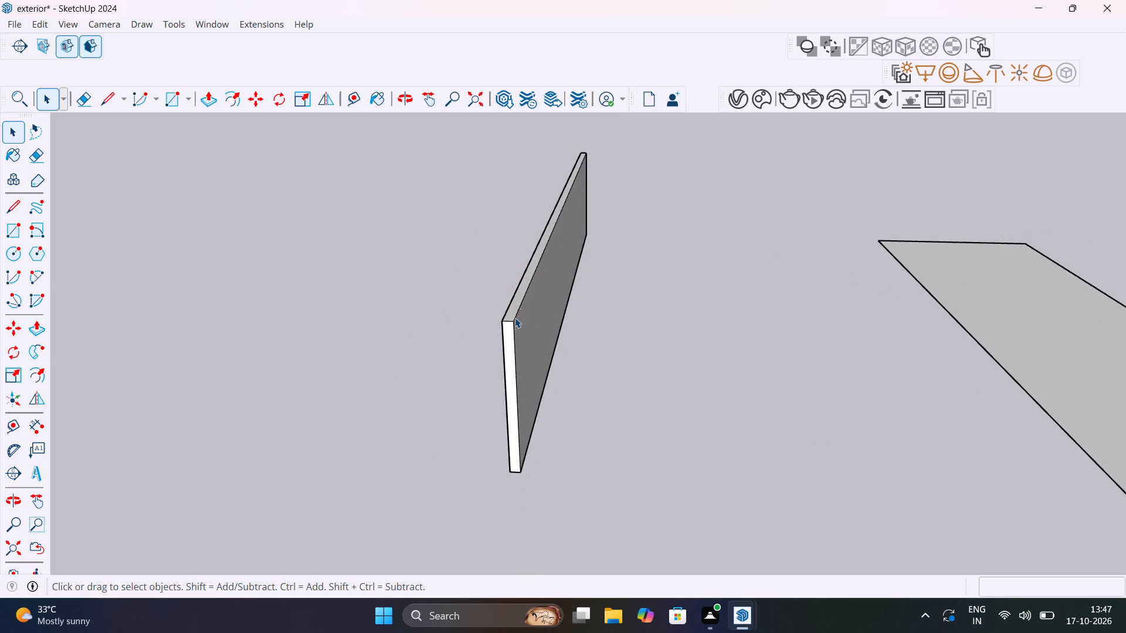
# Select the four edges around the top face of the new 60' wall, leaving its vertical edges unselected.
pyautogui.click(520, 308)
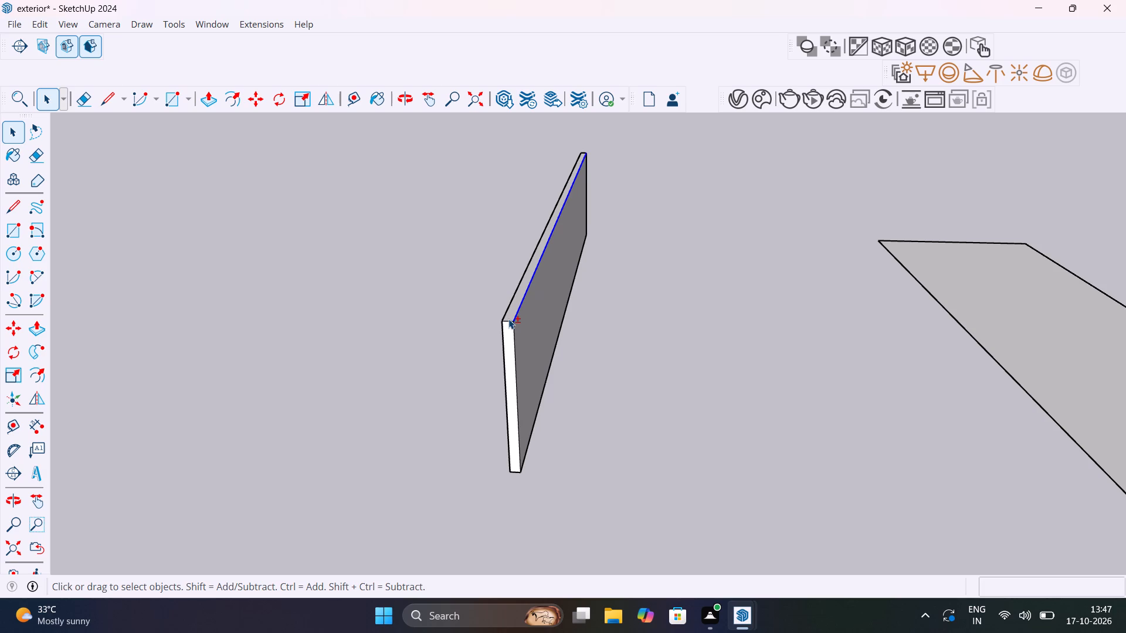
pyautogui.keyDown('shift'); pyautogui.click(508, 321); pyautogui.keyUp('shift')
pyautogui.keyDown('shift'); pyautogui.click(508, 306); pyautogui.keyUp('shift')
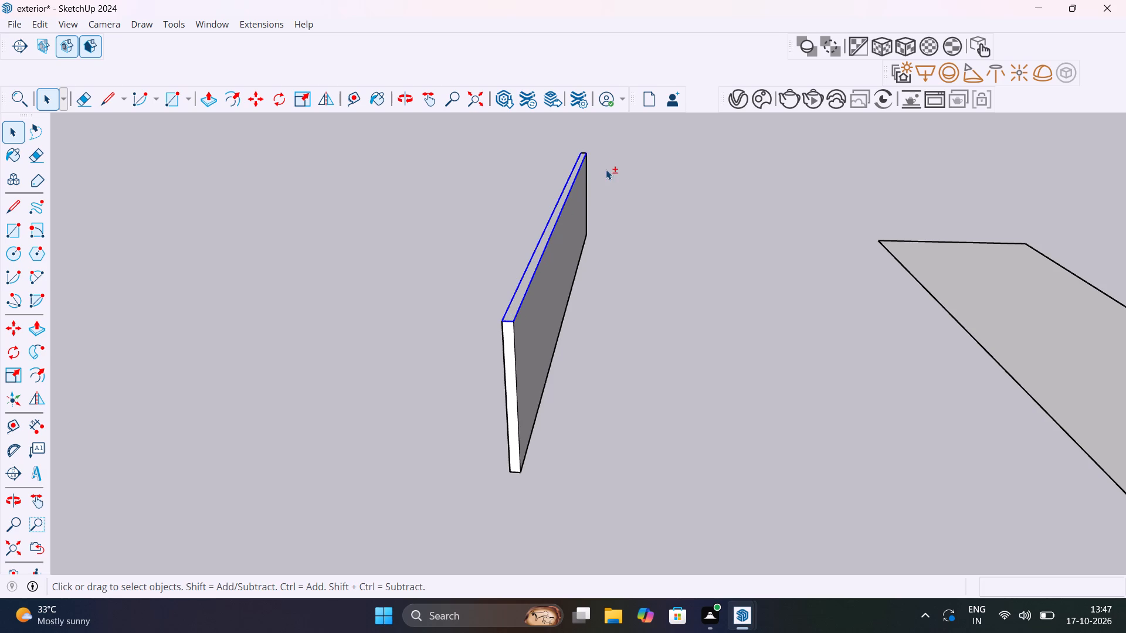
pyautogui.keyDown('shift'); pyautogui.click(582, 151); pyautogui.keyUp('shift')
pyautogui.scroll(3, 591, 154)
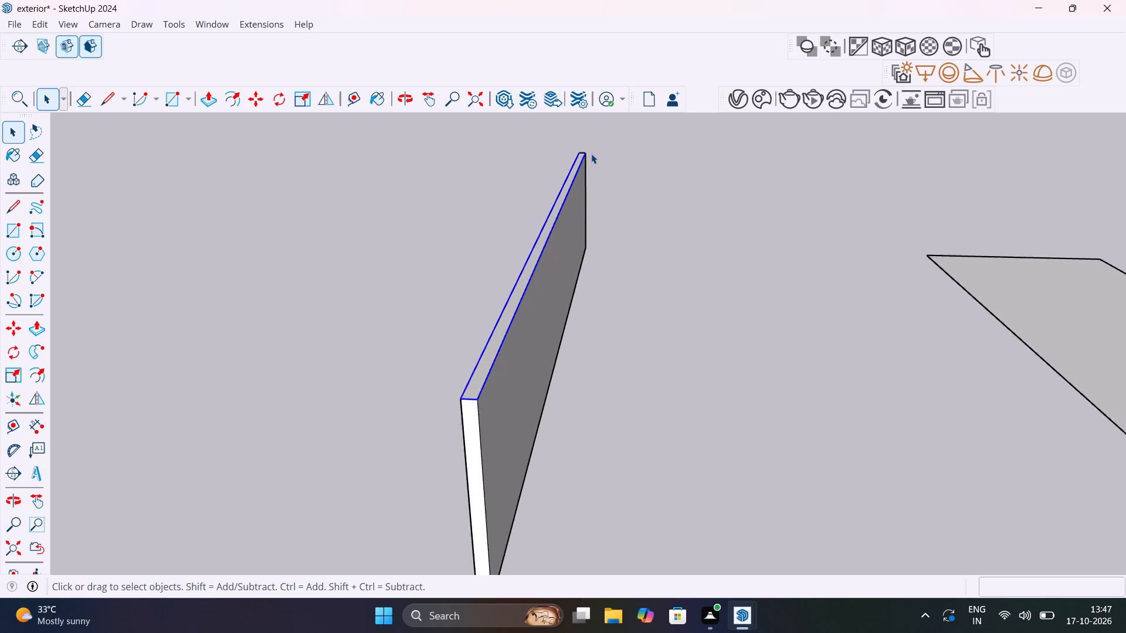
pyautogui.scroll(14, 591, 154)
pyautogui.scroll(-4, 636, 180)
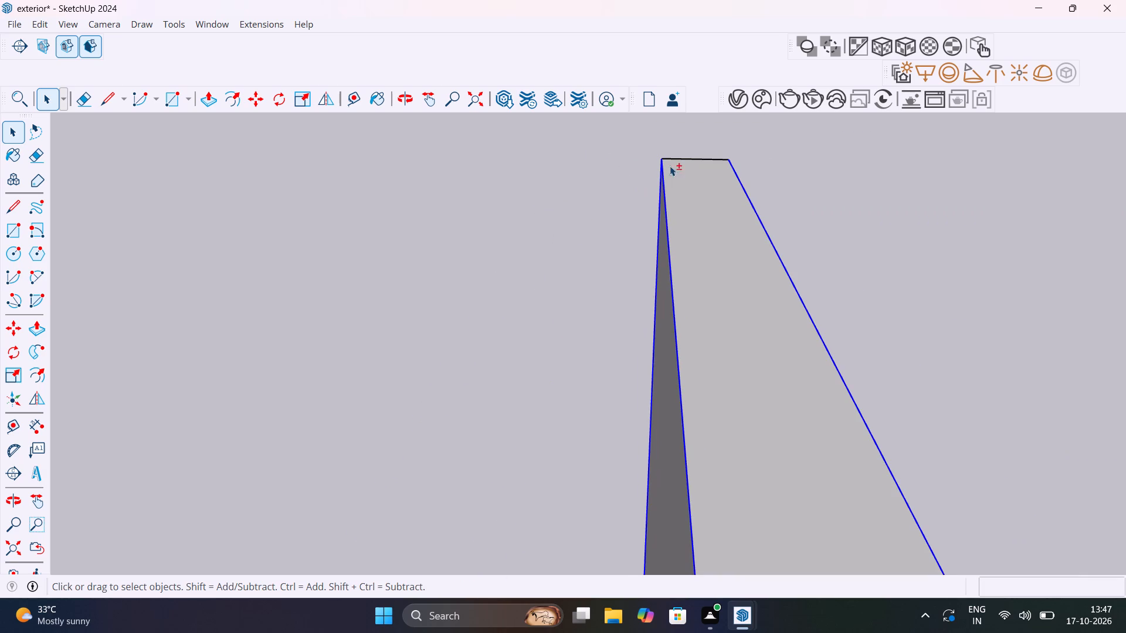
pyautogui.keyDown('shift'); pyautogui.click(679, 158); pyautogui.keyUp('shift')
pyautogui.scroll(-15, 660, 264)
pyautogui.scroll(-4, 731, 392)
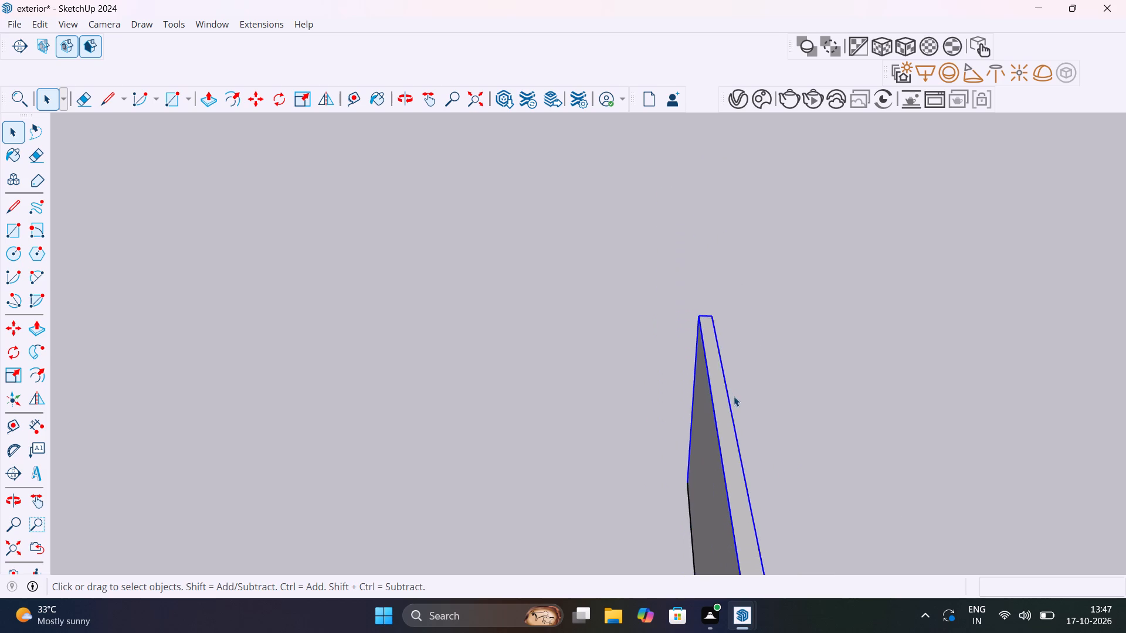
pyautogui.scroll(-9, 734, 396)
pyautogui.scroll(4, 725, 404)
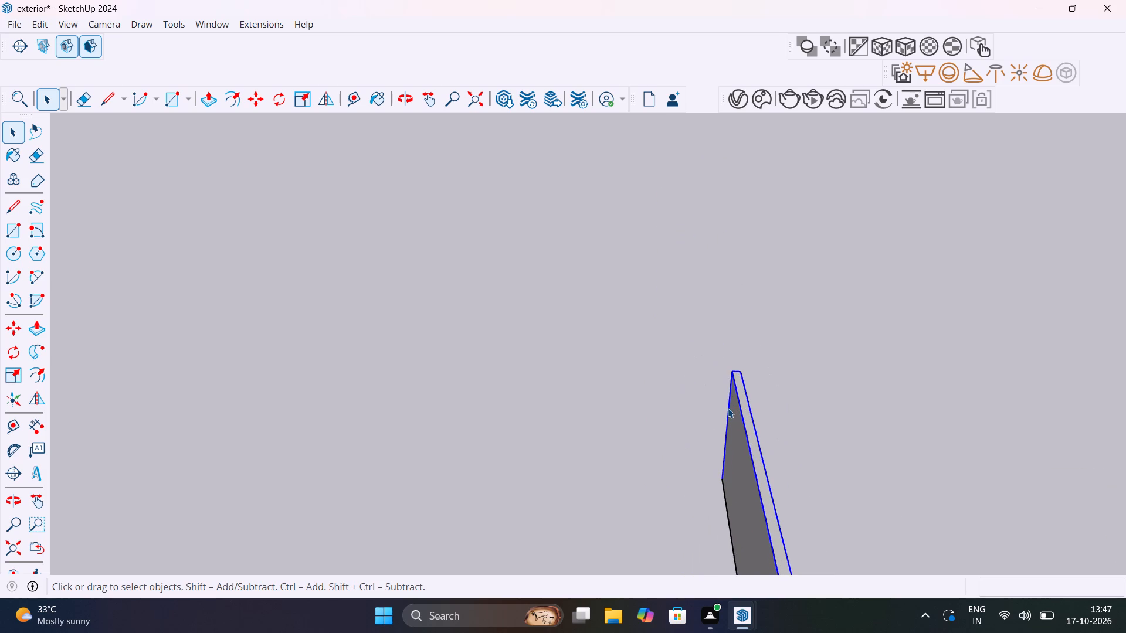
pyautogui.keyDown('shift'); pyautogui.click(727, 406); pyautogui.keyUp('shift')
pyautogui.keyDown('shift'); pyautogui.click(730, 418); pyautogui.keyUp('shift')
pyautogui.scroll(-4, 768, 399)
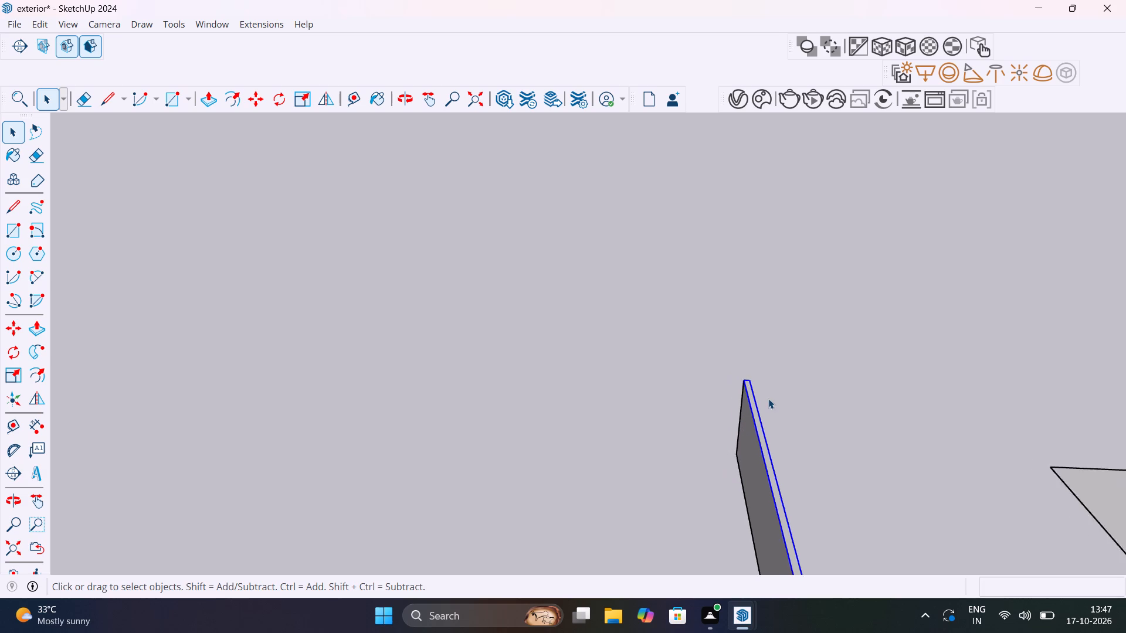
pyautogui.scroll(-13, 768, 399)
pyautogui.scroll(5, 804, 490)
pyautogui.scroll(-3, 806, 501)
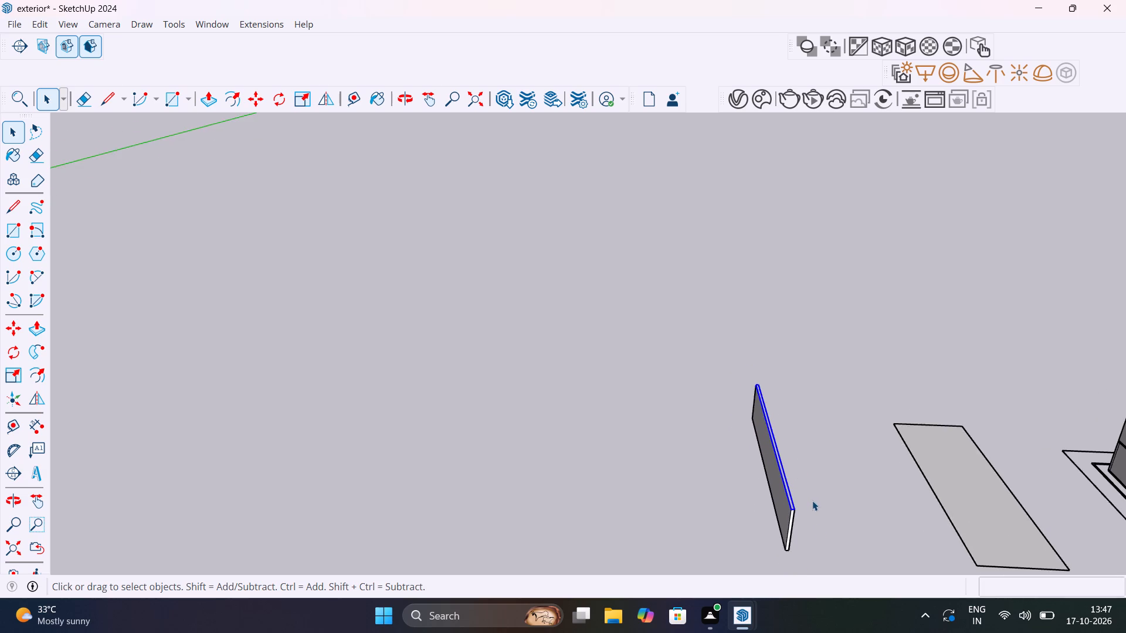
pyautogui.scroll(-3, 817, 526)
pyautogui.moveTo(818, 527); pyautogui.dragTo(724, 527, button='middle')
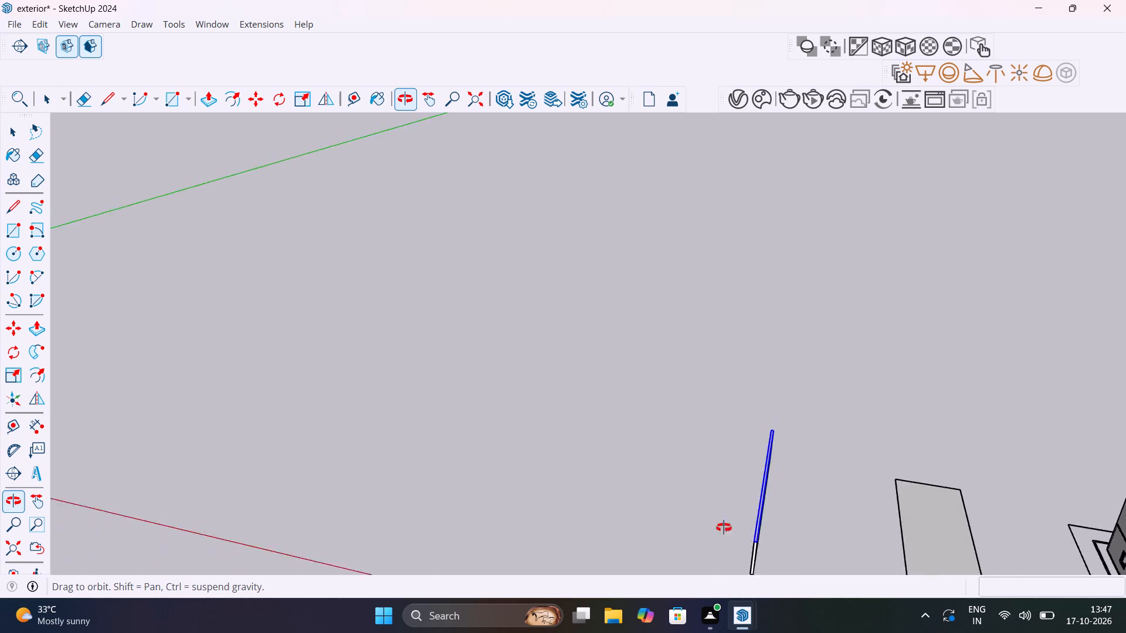
pyautogui.moveTo(724, 527); pyautogui.dragTo(657, 506, button='middle')
pyautogui.scroll(-6, 674, 489)
pyautogui.moveTo(712, 539); pyautogui.dragTo(714, 529, button='middle')
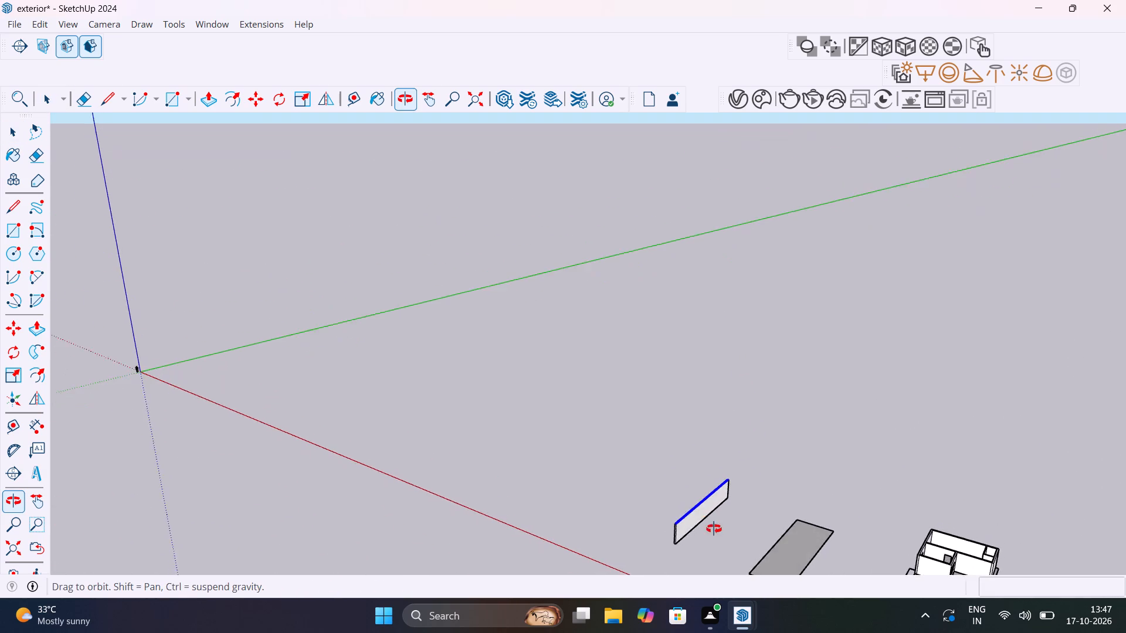
pyautogui.moveTo(714, 529); pyautogui.dragTo(815, 632, button='middle')
pyautogui.scroll(11, 728, 491)
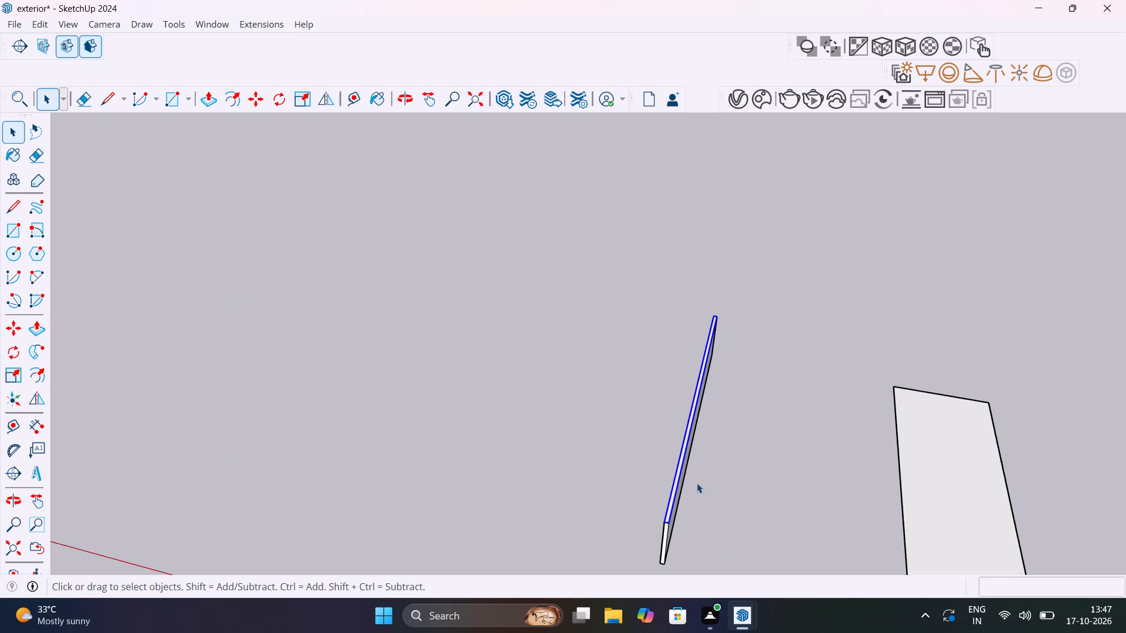
pyautogui.scroll(3, 697, 483)
pyautogui.scroll(-11, 641, 409)
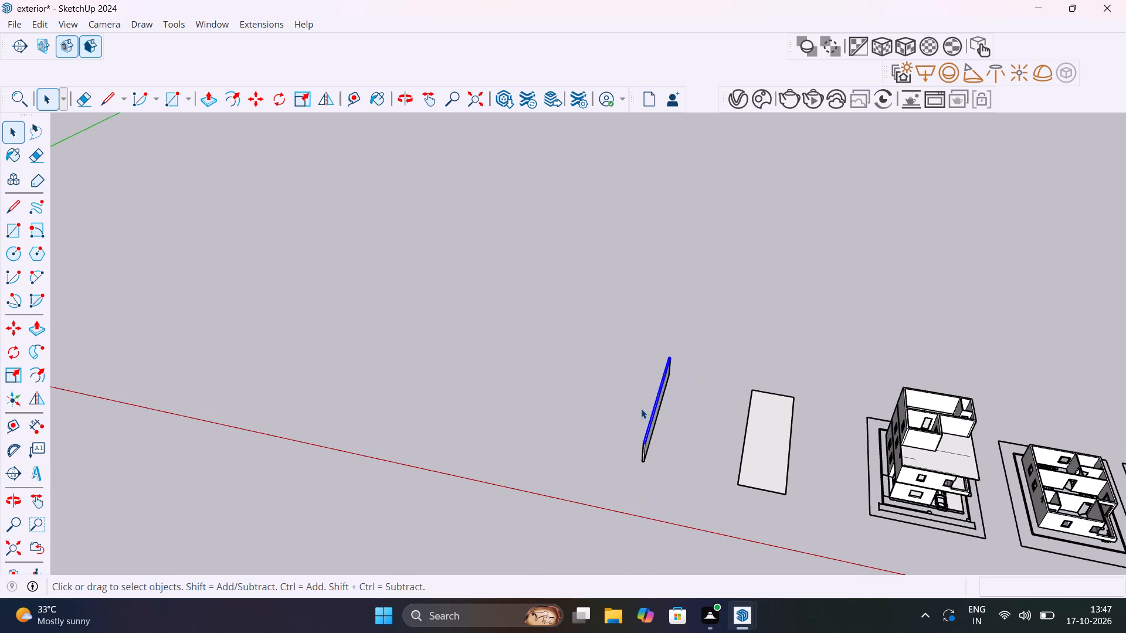
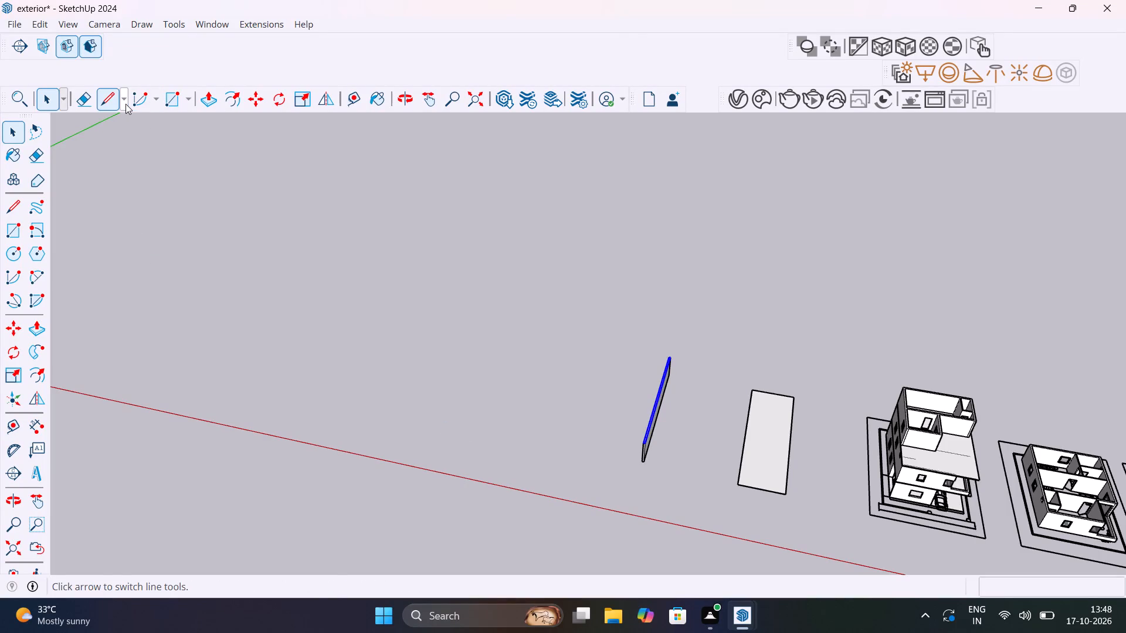
# Draw a 19' line along the red axis on the empty ground beyond the 60' wall.
pyautogui.click(126, 104)
pyautogui.click(136, 124)
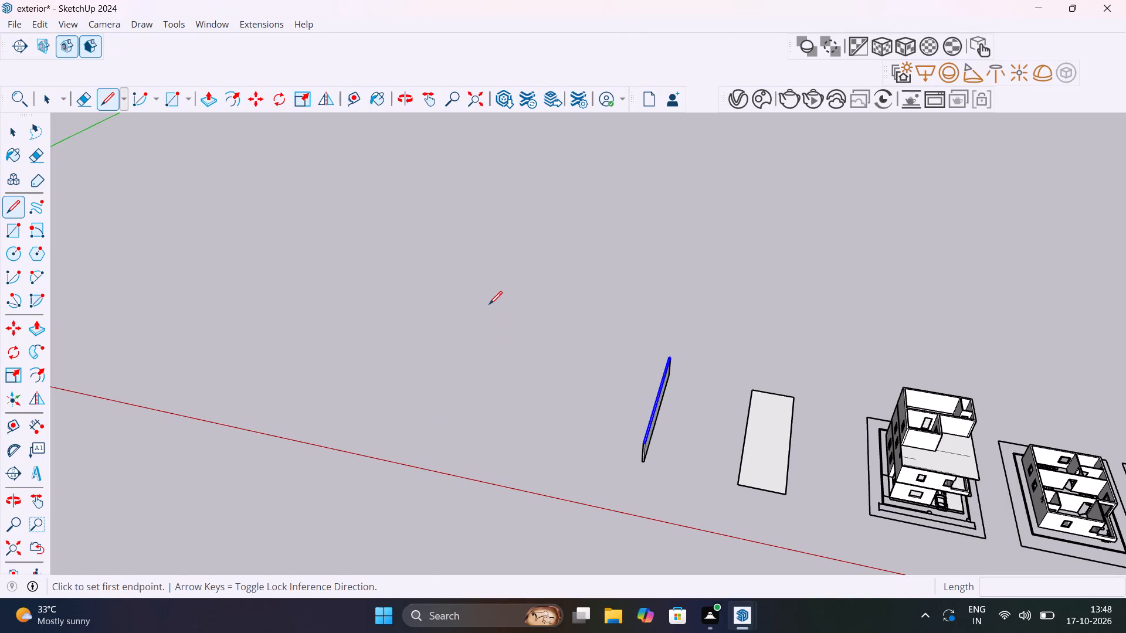
pyautogui.click(489, 304)
pyautogui.write("19'")
pyautogui.press('Return')
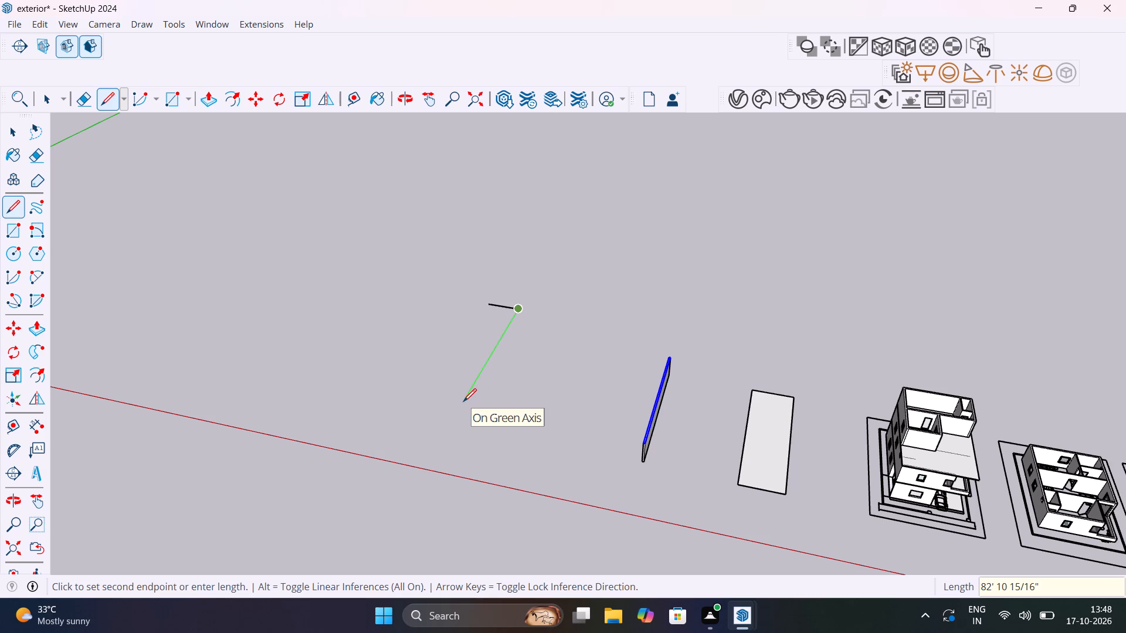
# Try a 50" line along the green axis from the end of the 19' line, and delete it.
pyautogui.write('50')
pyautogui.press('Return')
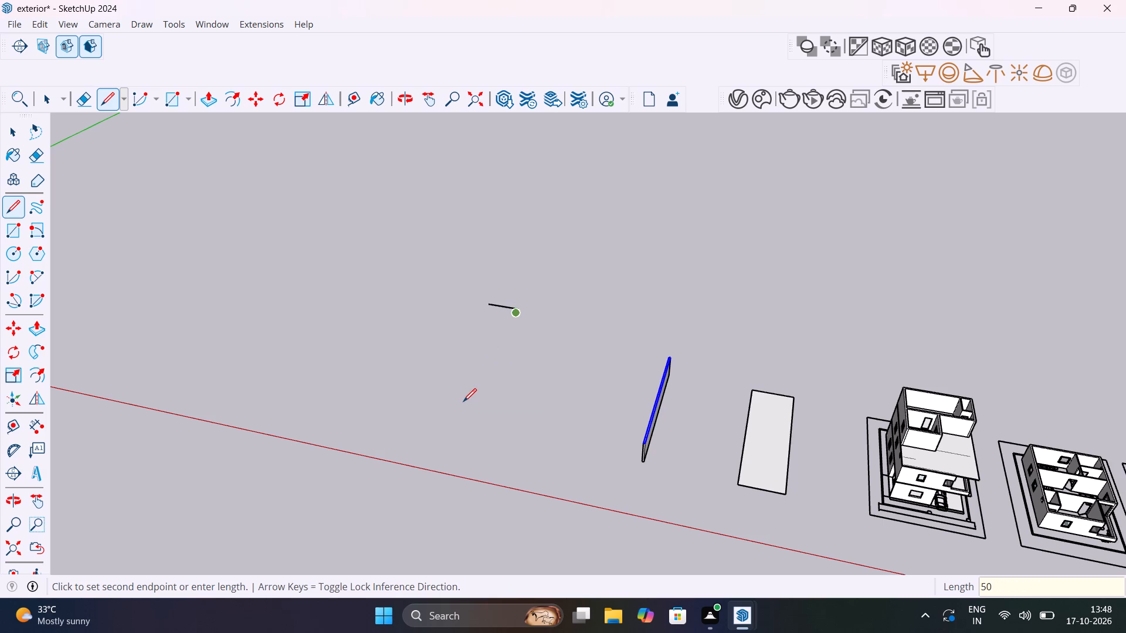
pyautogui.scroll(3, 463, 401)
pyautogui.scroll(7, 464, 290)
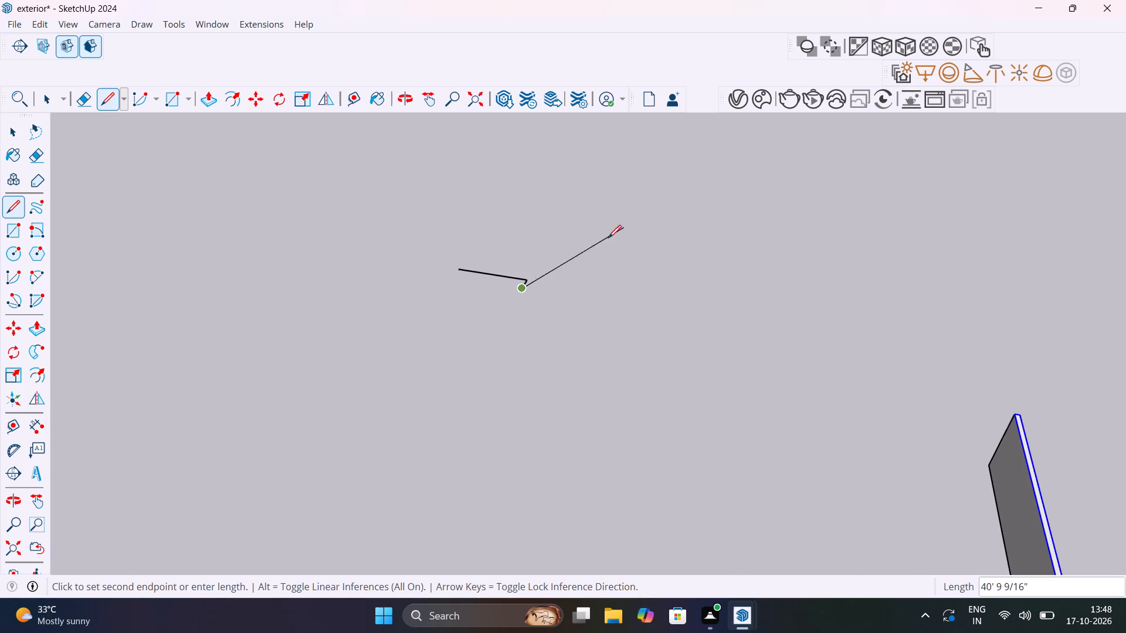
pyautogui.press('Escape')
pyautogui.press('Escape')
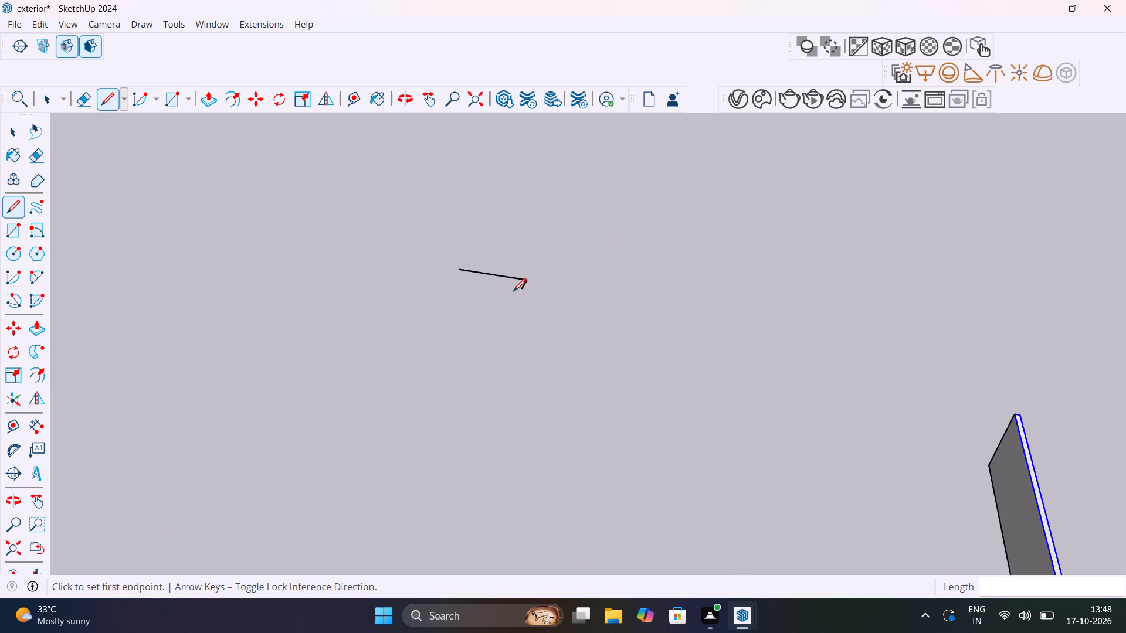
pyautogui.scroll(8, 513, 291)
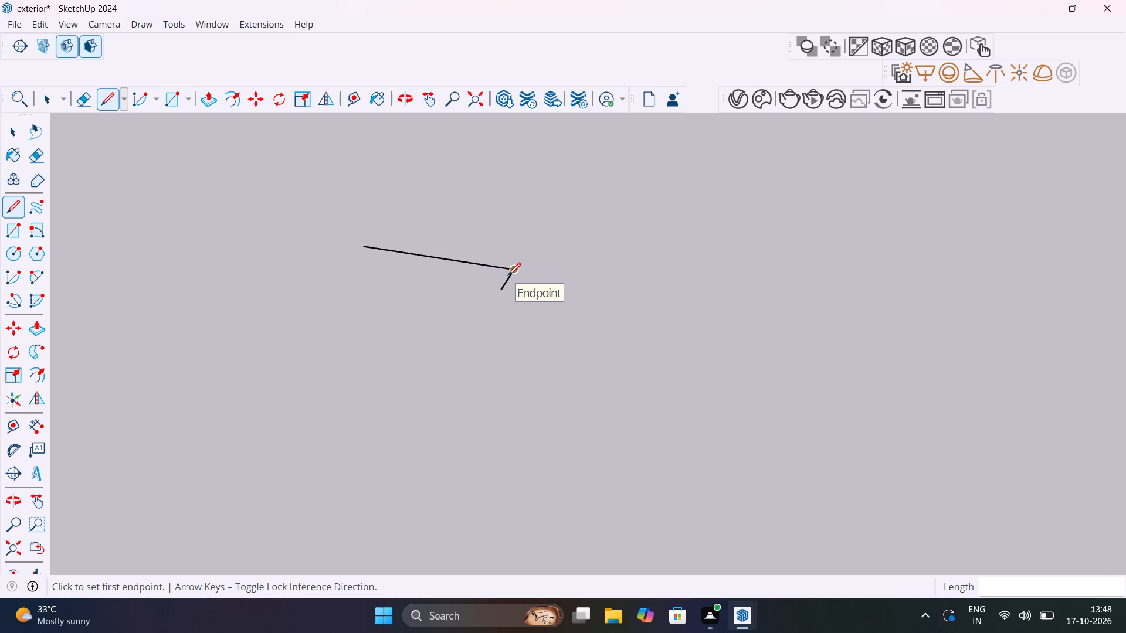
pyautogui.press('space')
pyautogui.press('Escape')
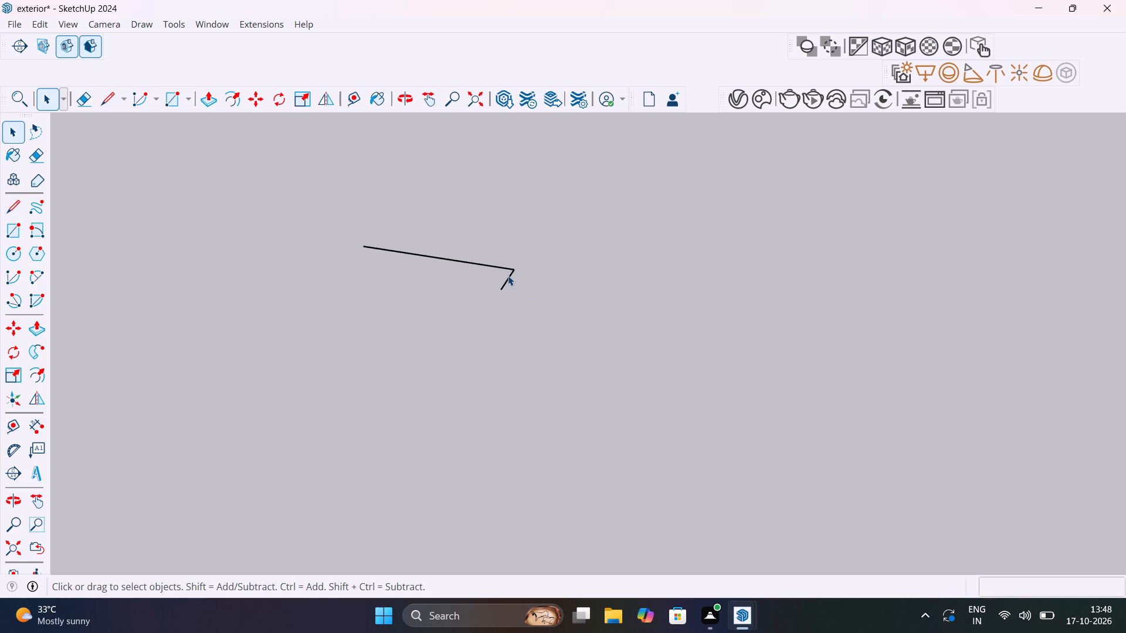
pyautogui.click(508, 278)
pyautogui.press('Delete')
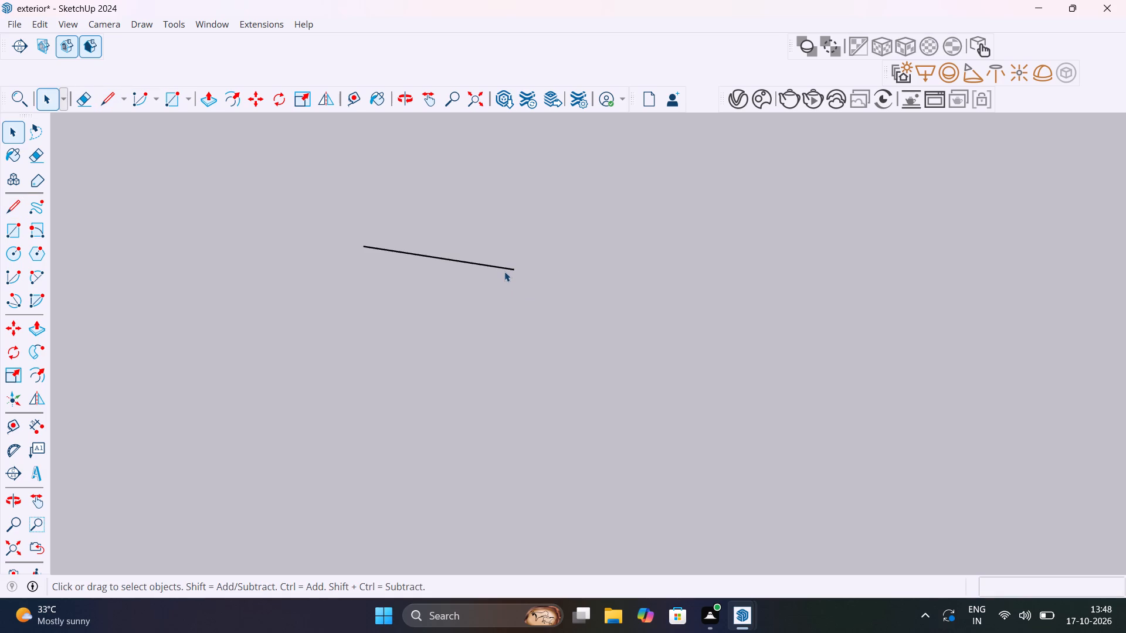
# Draw a 50' line along the green axis from the end of the 19' line.
pyautogui.click(128, 97)
pyautogui.click(135, 117)
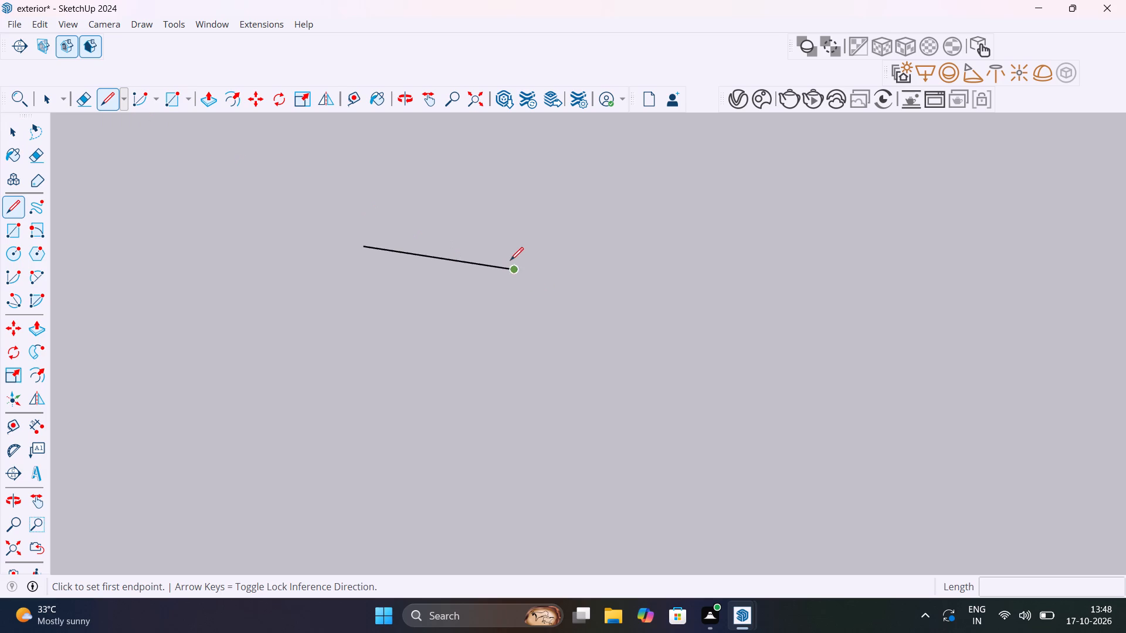
pyautogui.click(514, 271)
pyautogui.scroll(-19, 497, 415)
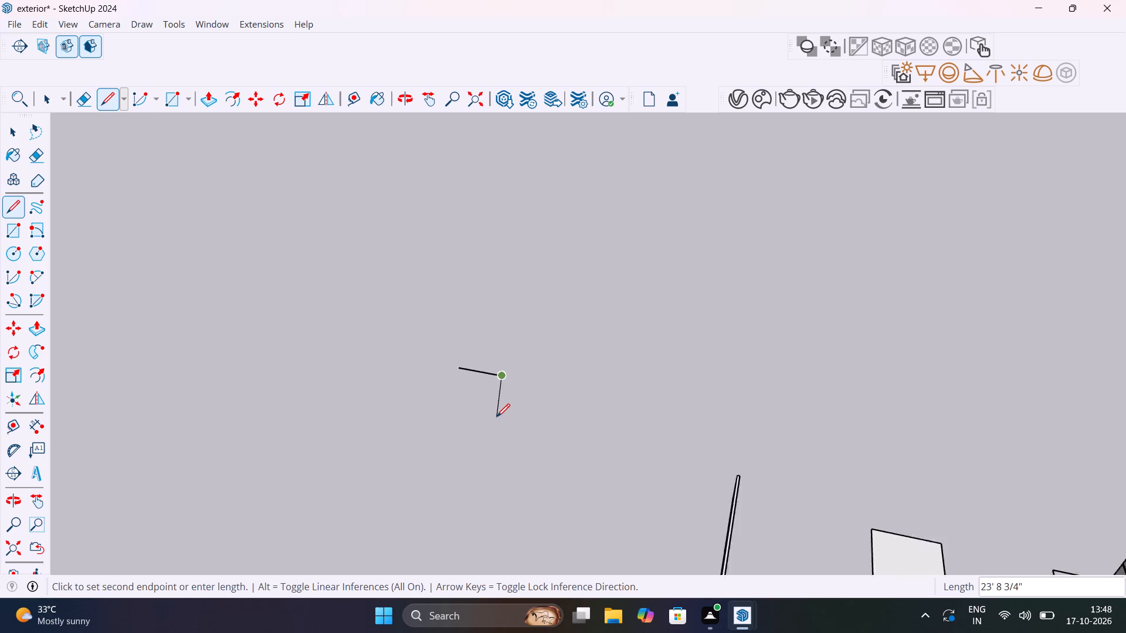
pyautogui.scroll(-8, 497, 417)
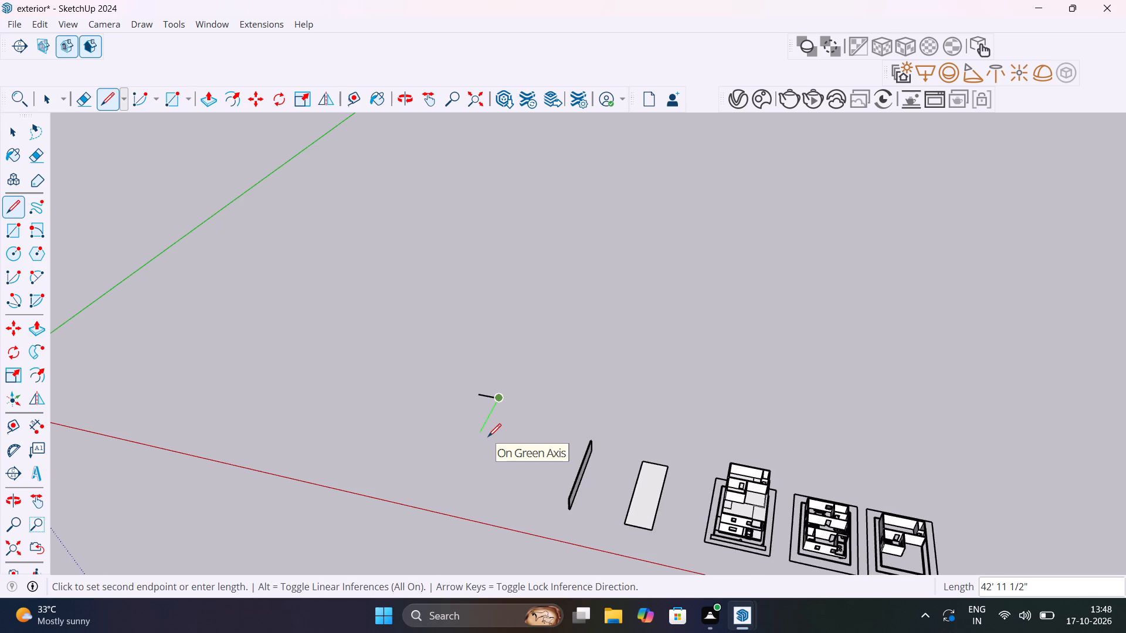
pyautogui.write("50'")
pyautogui.press('Return')
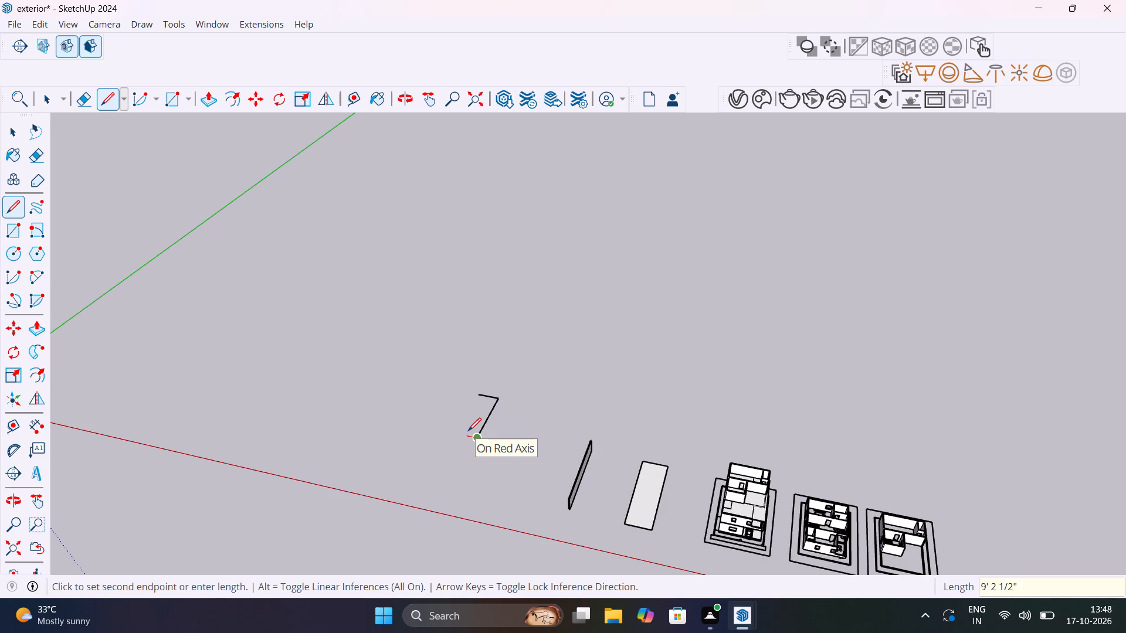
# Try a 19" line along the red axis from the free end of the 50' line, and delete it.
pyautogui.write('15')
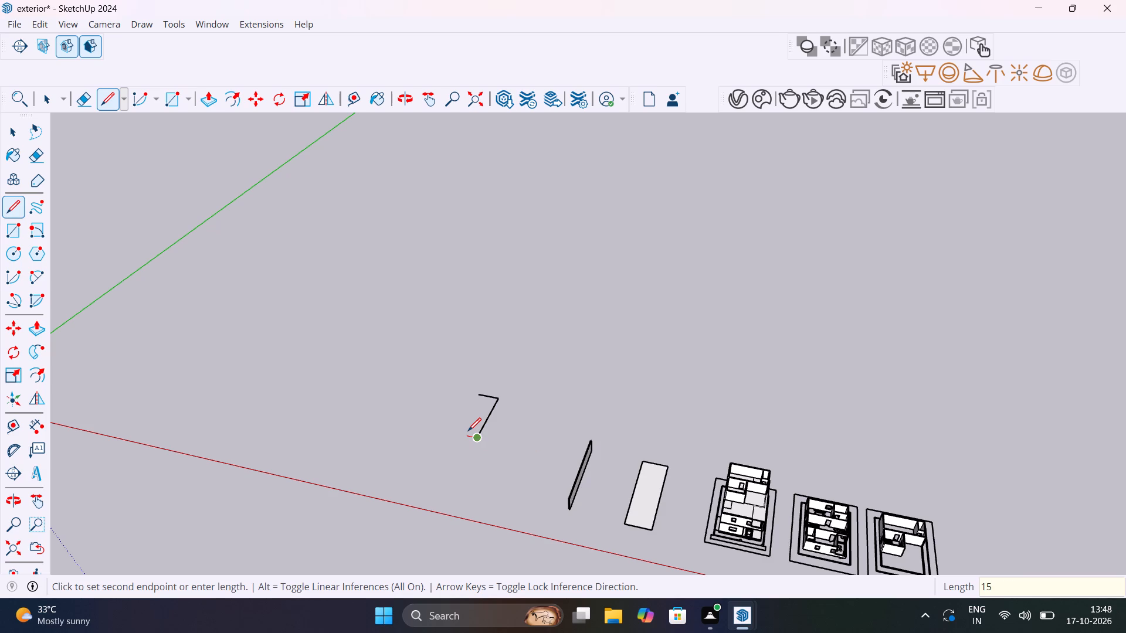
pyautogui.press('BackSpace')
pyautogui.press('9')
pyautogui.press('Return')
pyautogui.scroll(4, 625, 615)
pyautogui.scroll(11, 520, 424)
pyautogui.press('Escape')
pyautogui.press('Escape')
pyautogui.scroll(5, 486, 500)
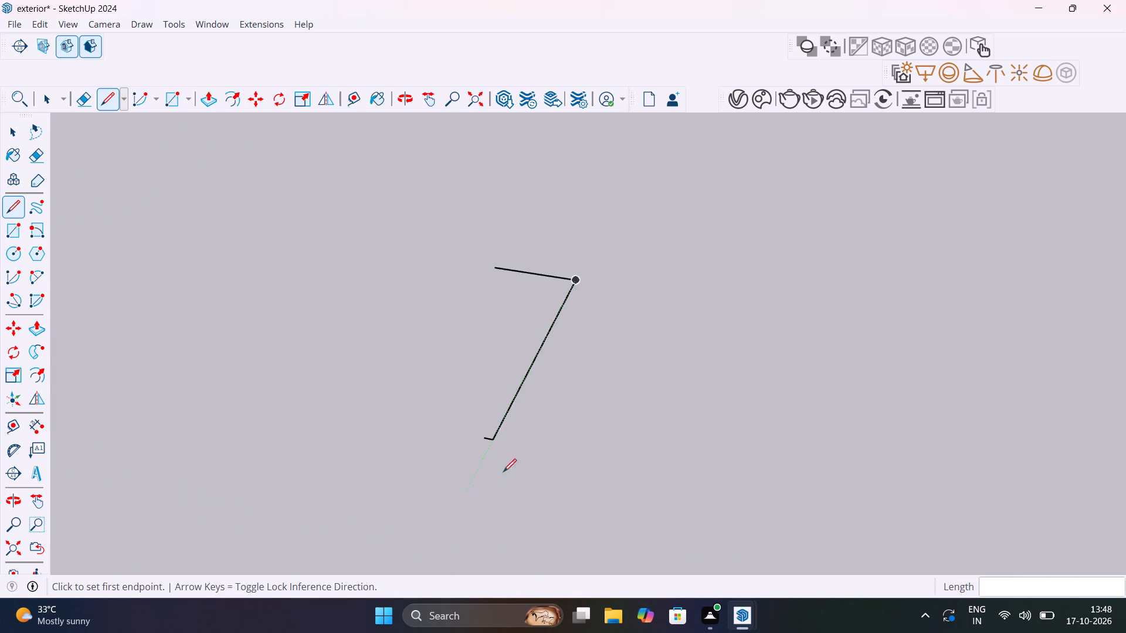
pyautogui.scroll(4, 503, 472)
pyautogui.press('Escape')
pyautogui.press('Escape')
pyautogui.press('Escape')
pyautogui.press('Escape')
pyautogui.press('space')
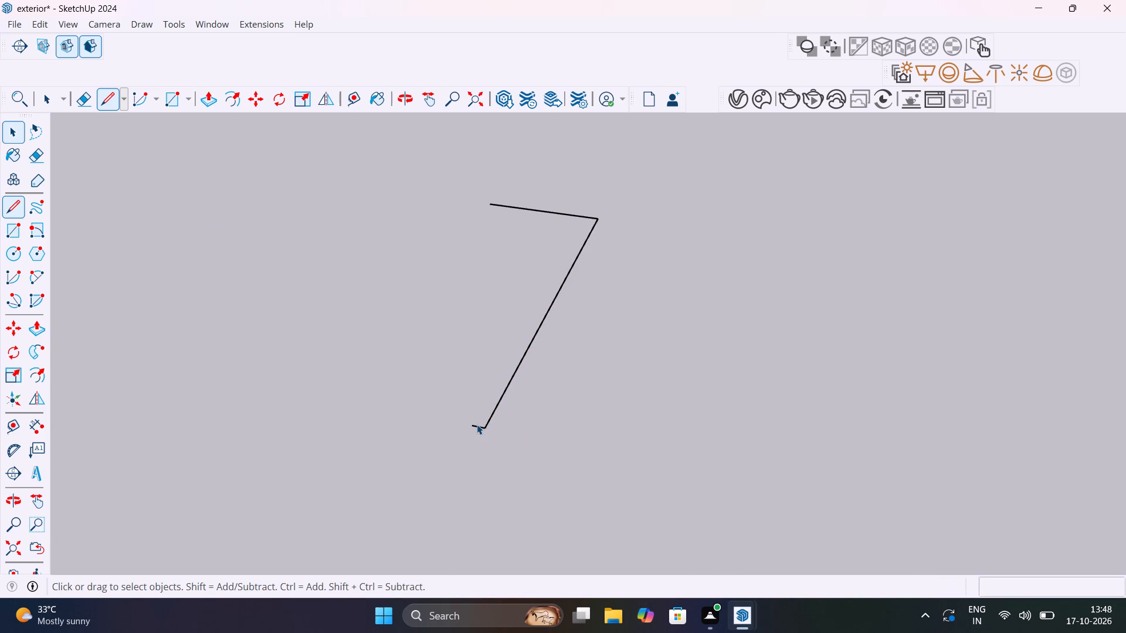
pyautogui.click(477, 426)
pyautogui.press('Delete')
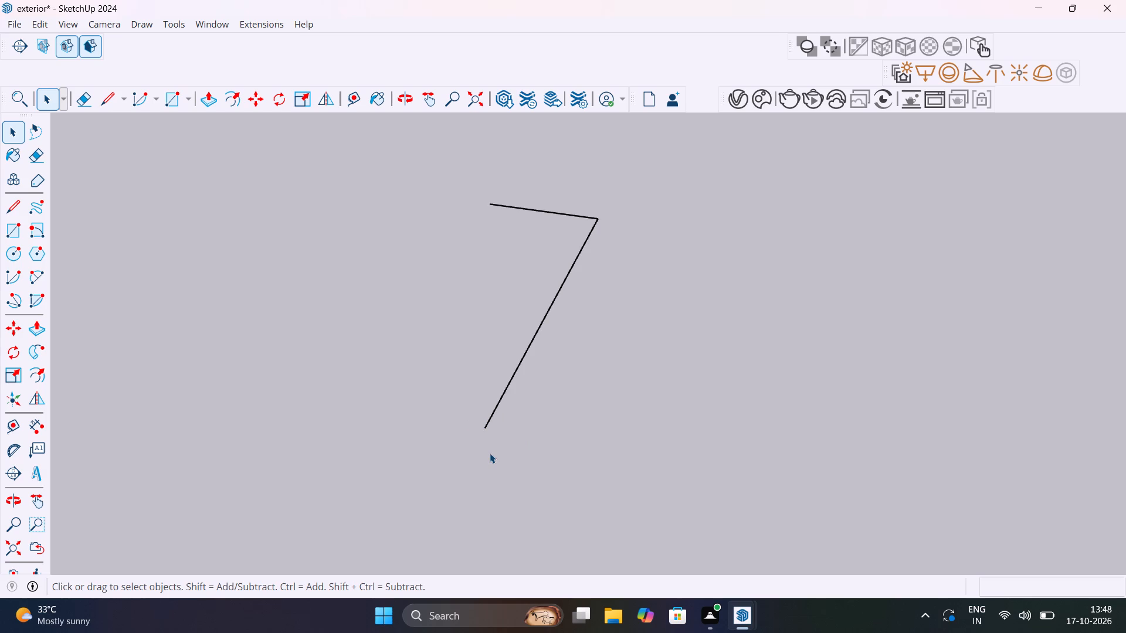
# Close the 19' by 50' outline with a 19' line along the red axis and a line back to the starting point.
pyautogui.click(128, 100)
pyautogui.click(115, 96)
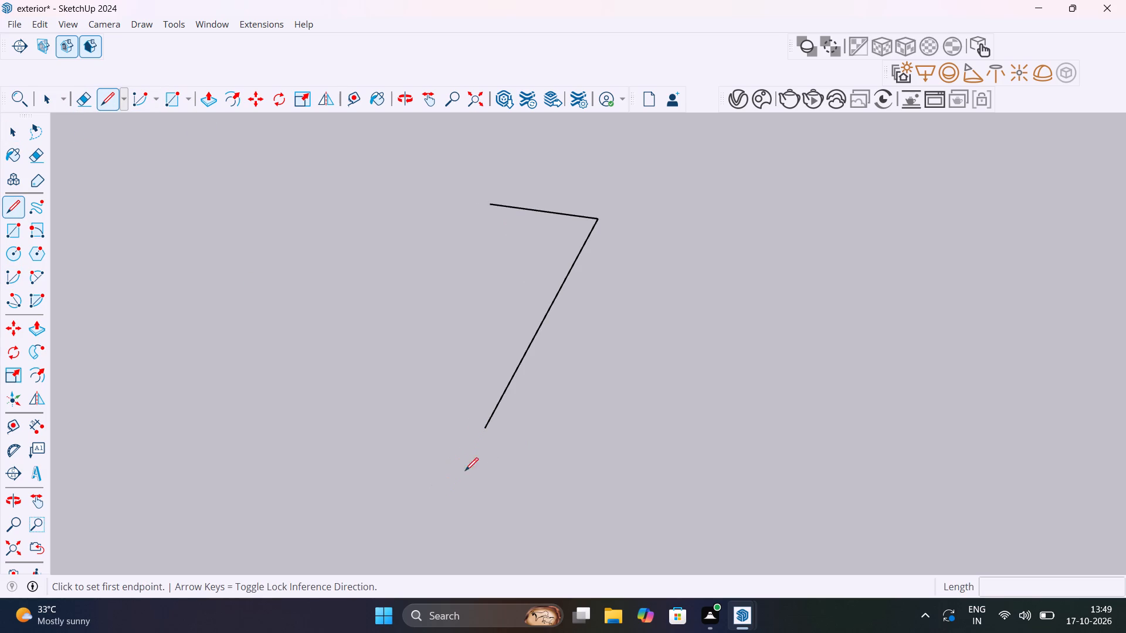
pyautogui.click(486, 428)
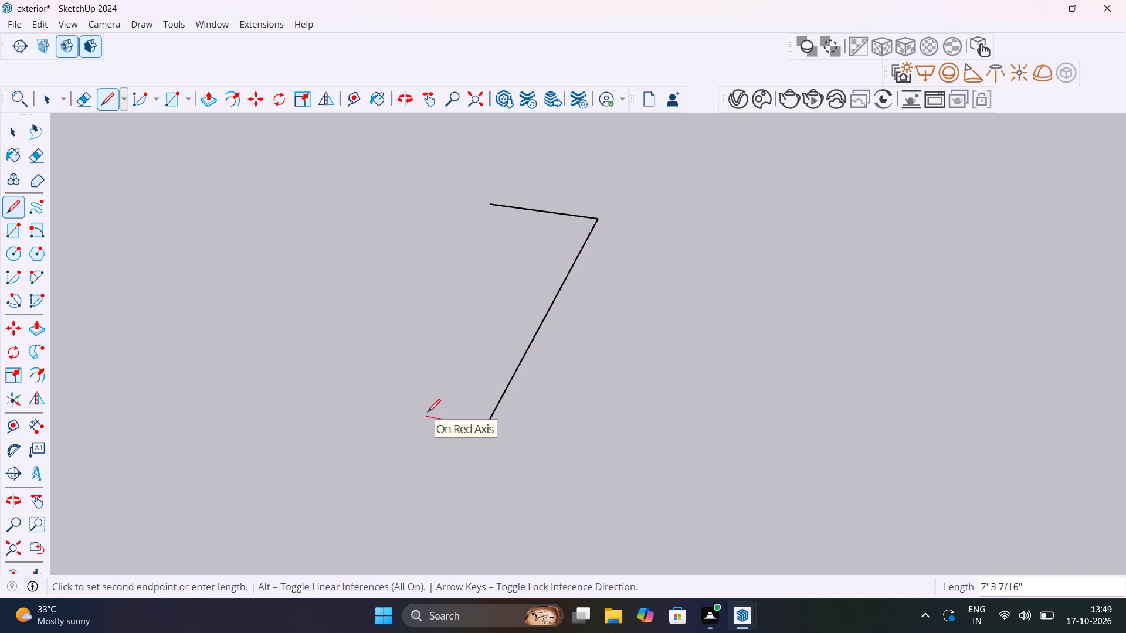
pyautogui.write('19')
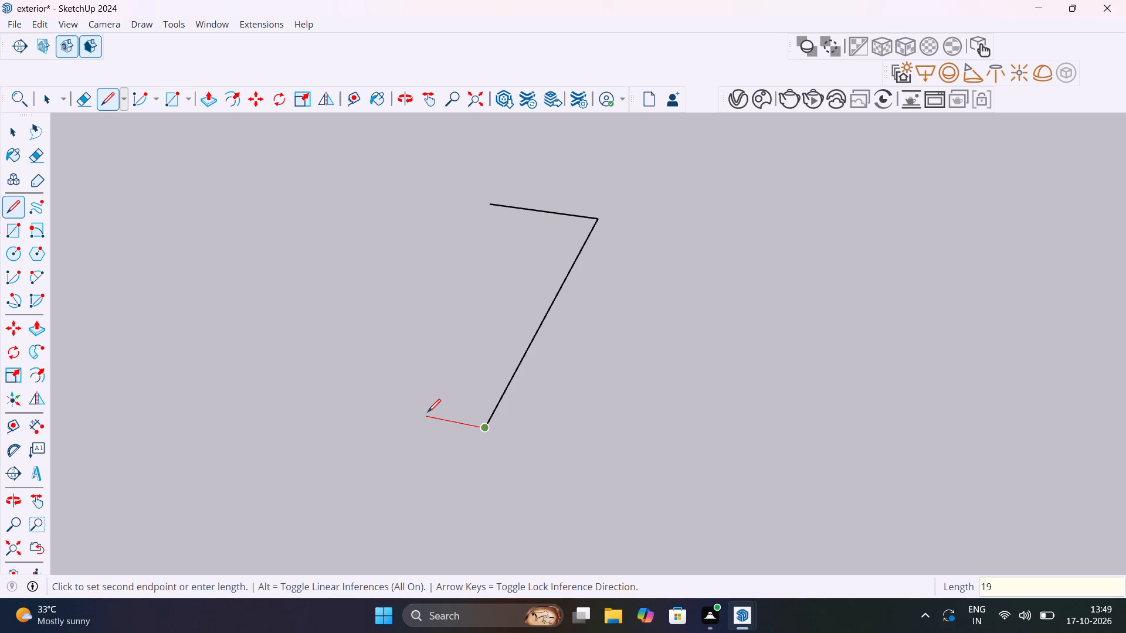
pyautogui.press("'")
pyautogui.press('Return')
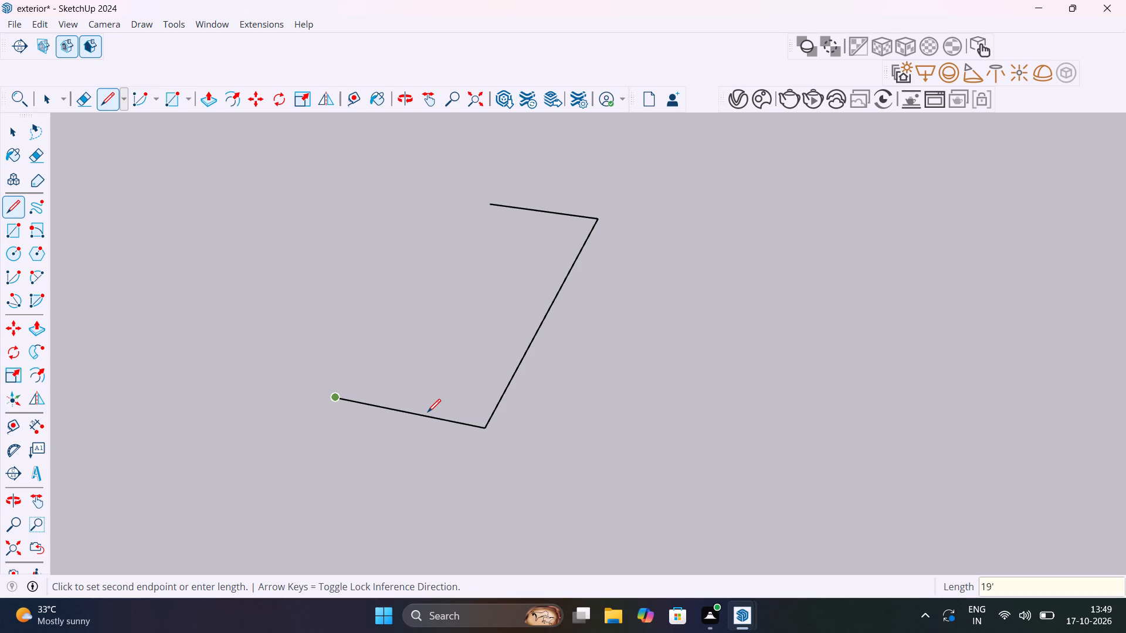
pyautogui.click(494, 205)
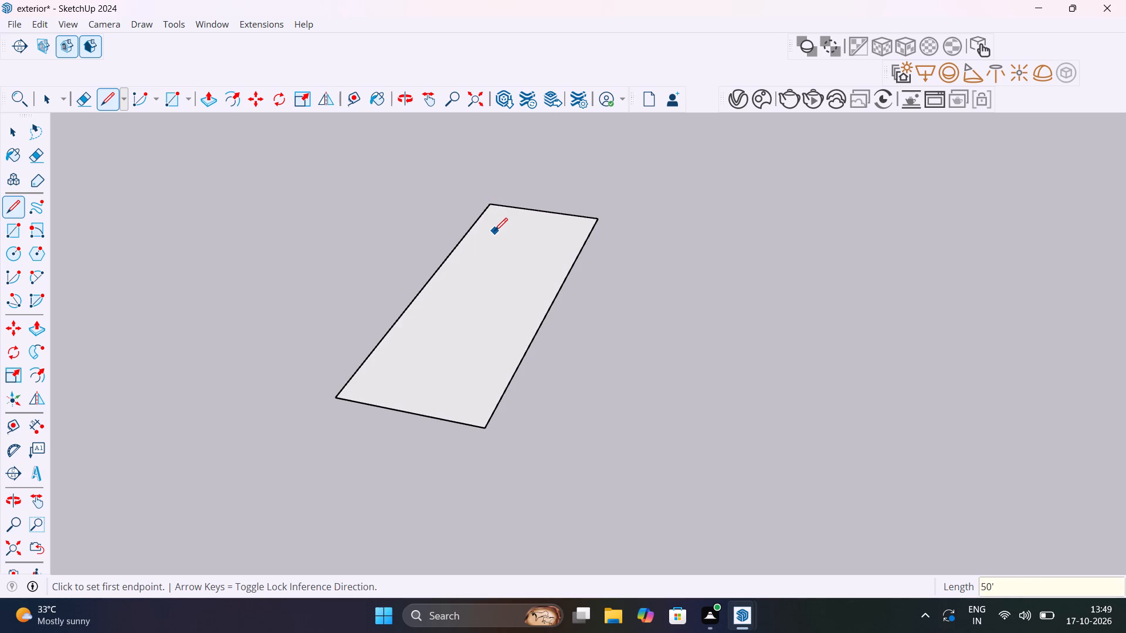
pyautogui.press('space')
pyautogui.press('space')
# Draw a rectangle about 45' by 15' 11" inside the new ground face, from its far 19' edge to its long edge.
pyautogui.scroll(-1, 494, 231)
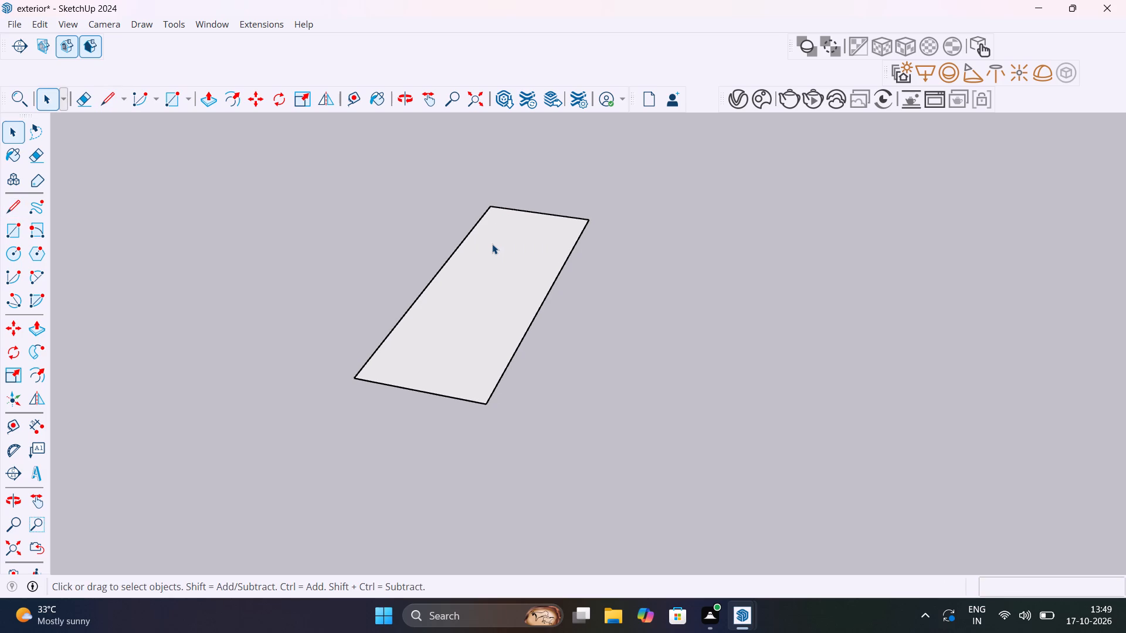
pyautogui.scroll(-5, 492, 249)
pyautogui.keyDown('shift'); pyautogui.moveTo(493, 288); pyautogui.dragTo(507, 310, button='middle'); pyautogui.keyUp('shift')
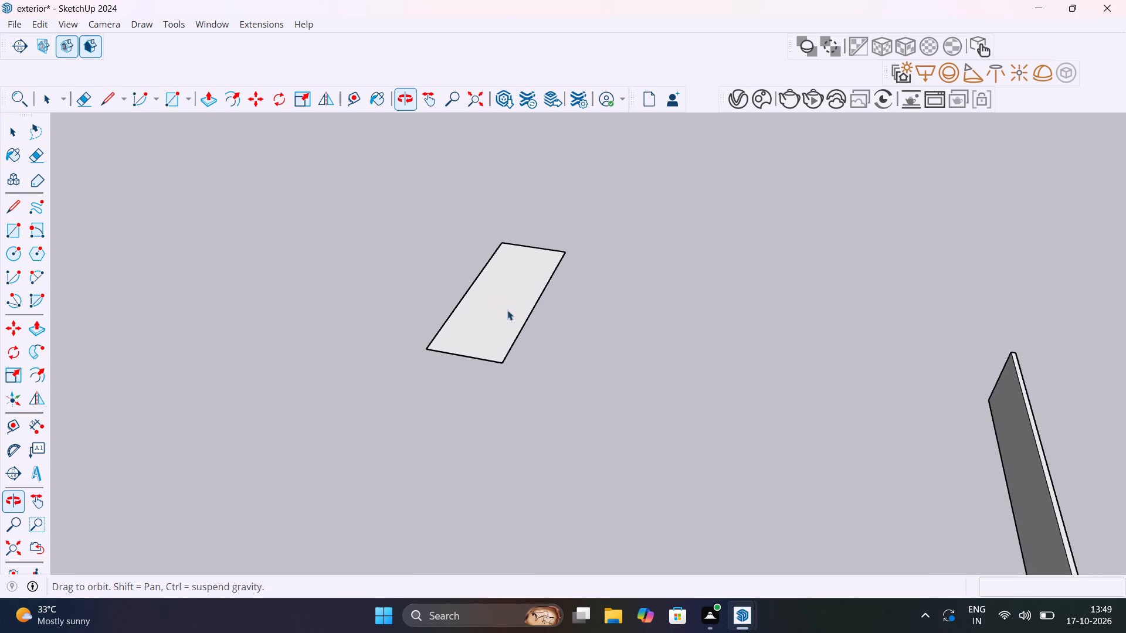
pyautogui.keyDown('shift'); pyautogui.moveTo(507, 310); pyautogui.dragTo(507, 309, button='middle'); pyautogui.keyUp('shift')
pyautogui.moveTo(530, 331); pyautogui.dragTo(657, 424, button='middle')
pyautogui.scroll(3, 443, 322)
pyautogui.moveTo(426, 279); pyautogui.dragTo(433, 357, button='middle')
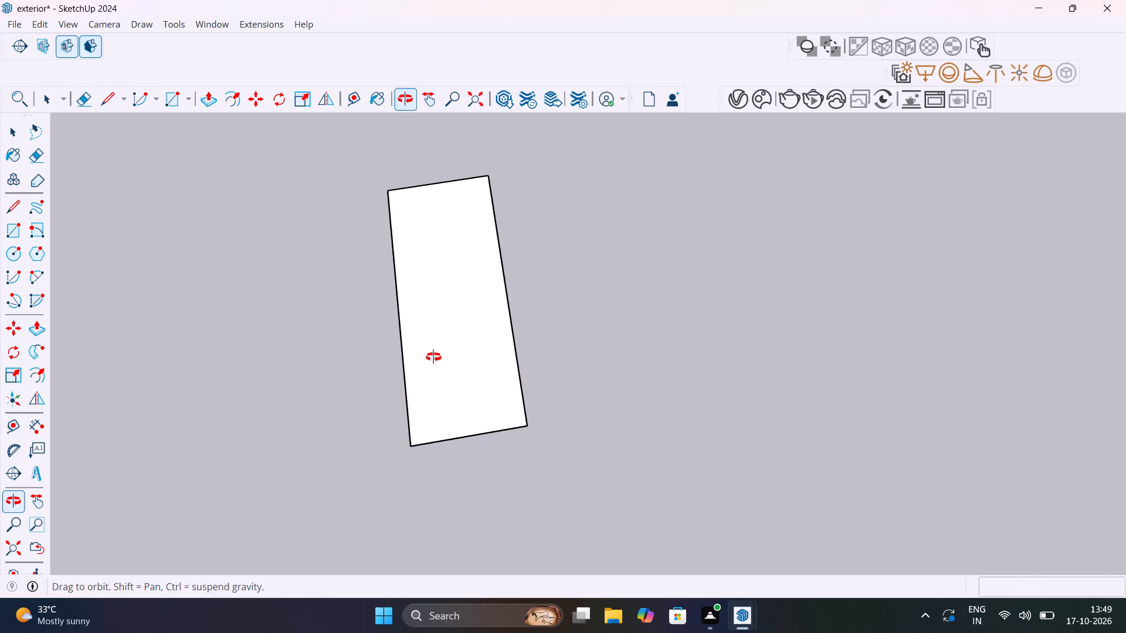
pyautogui.moveTo(433, 357); pyautogui.dragTo(354, 279, button='middle')
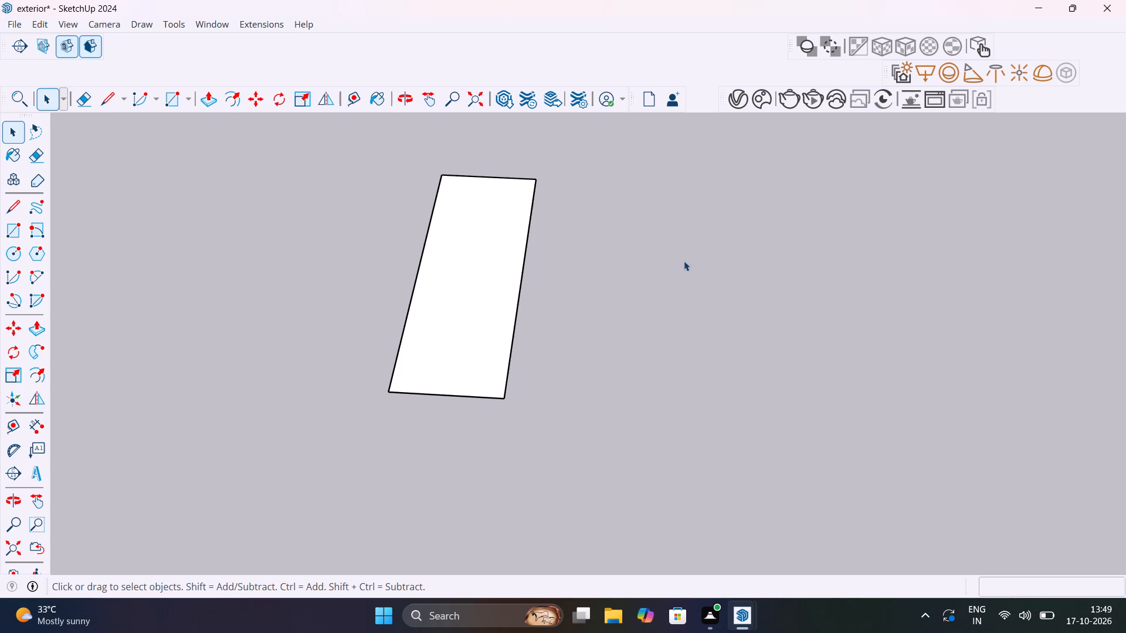
pyautogui.click(126, 103)
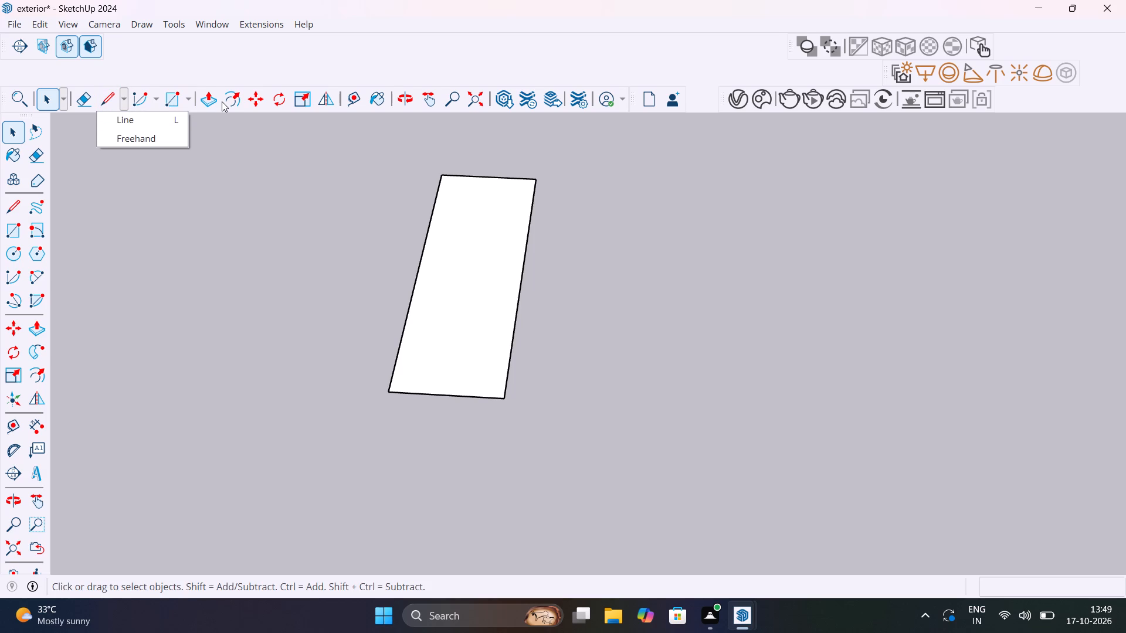
pyautogui.click(188, 102)
pyautogui.click(210, 118)
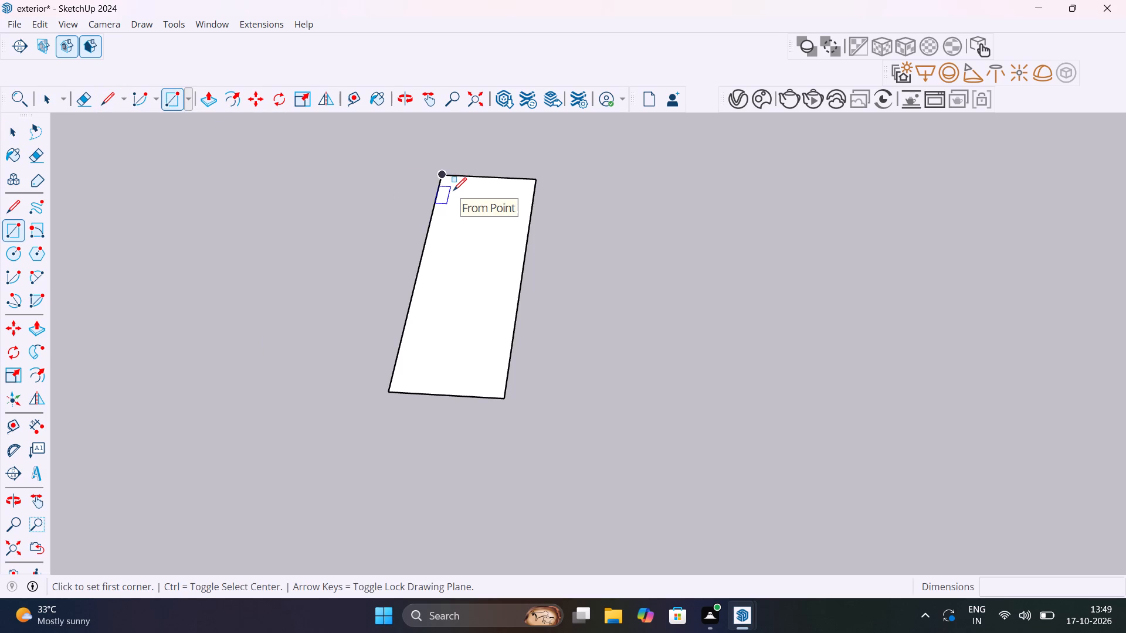
pyautogui.click(457, 190)
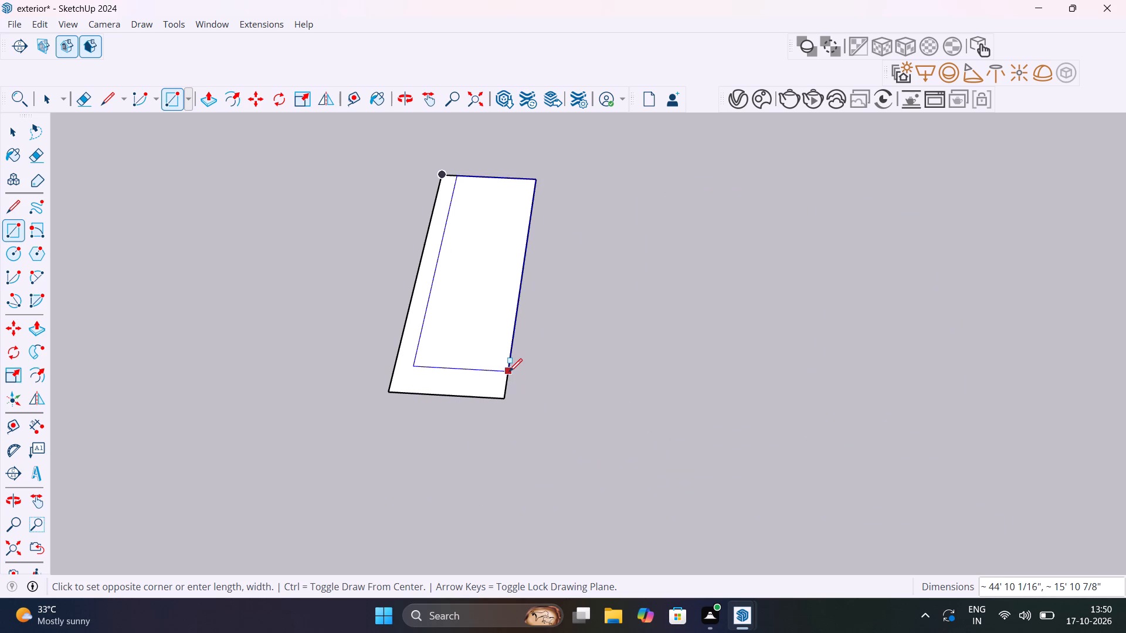
pyautogui.click(1018, 587)
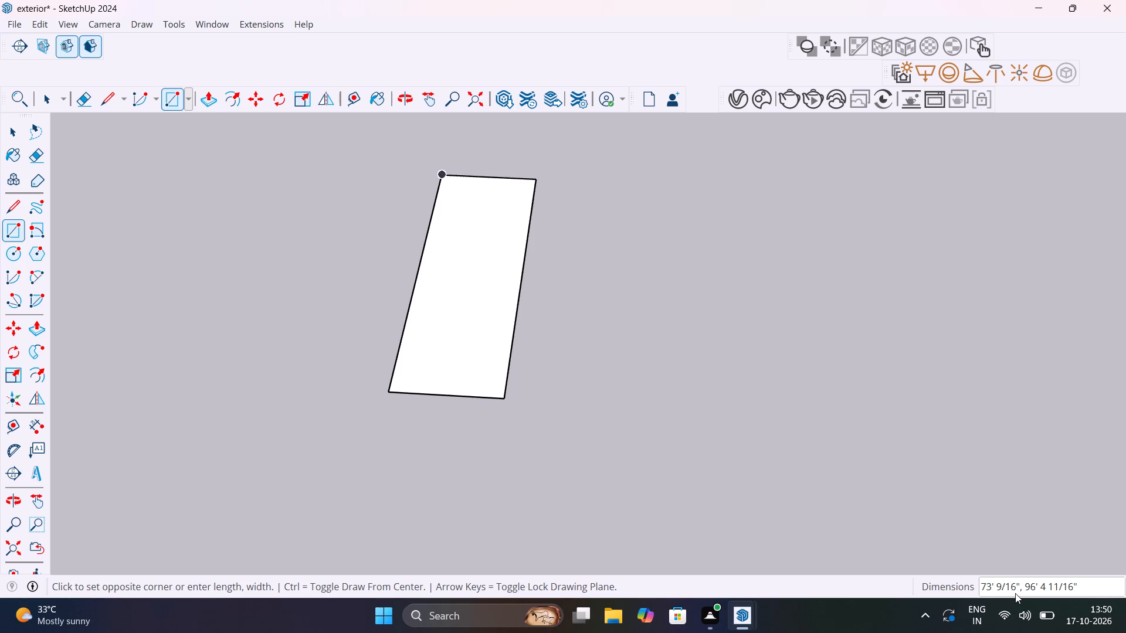
pyautogui.click(1015, 593)
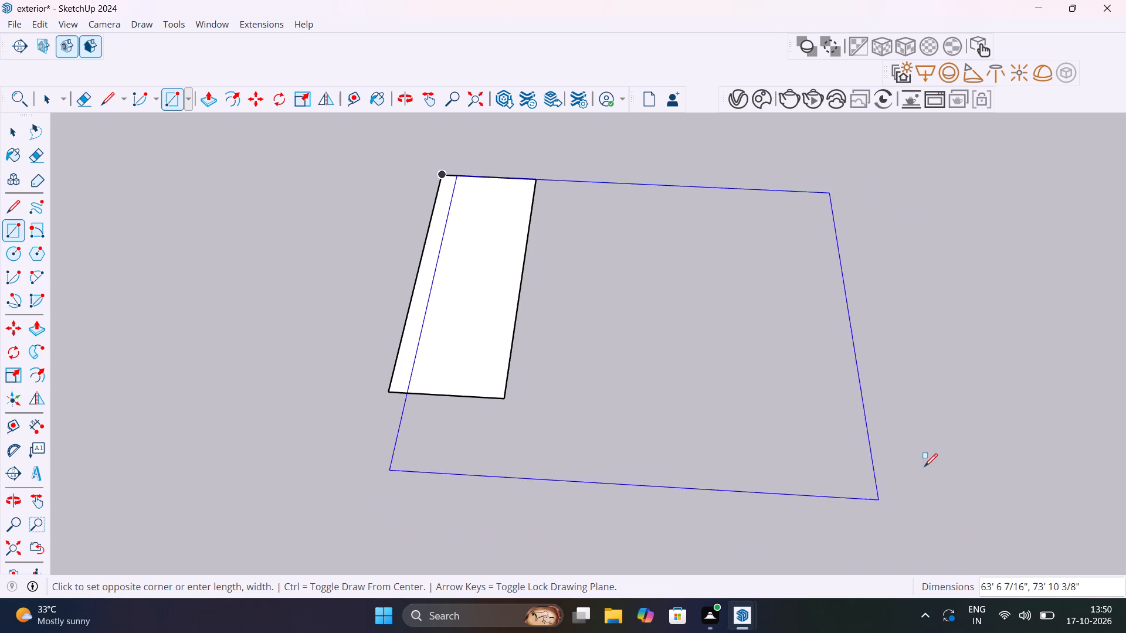
pyautogui.click(505, 373)
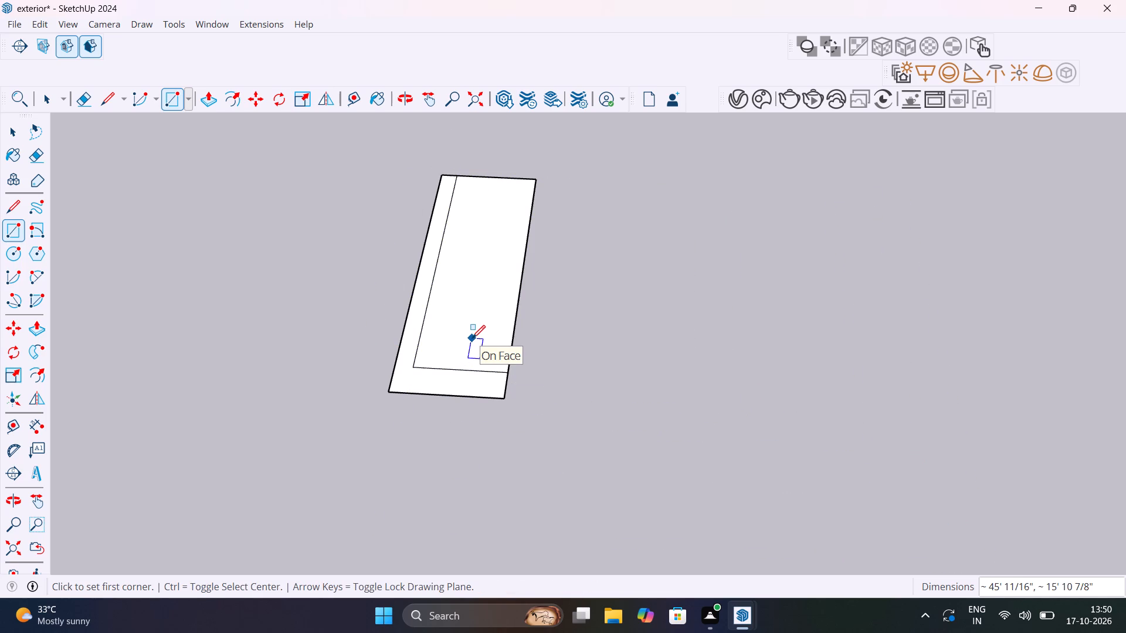
pyautogui.press('space')
pyautogui.press('space')
pyautogui.press('space')
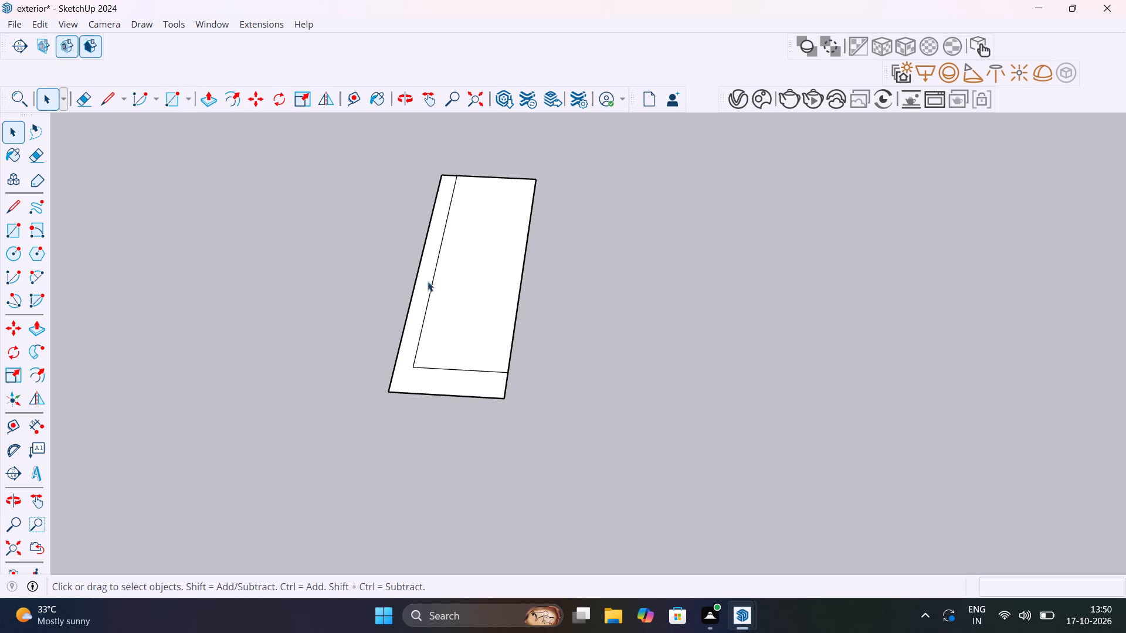
# Draw a 9" line along the ground rectangle's far 19' edge, starting where the inner long line meets it.
pyautogui.click(124, 100)
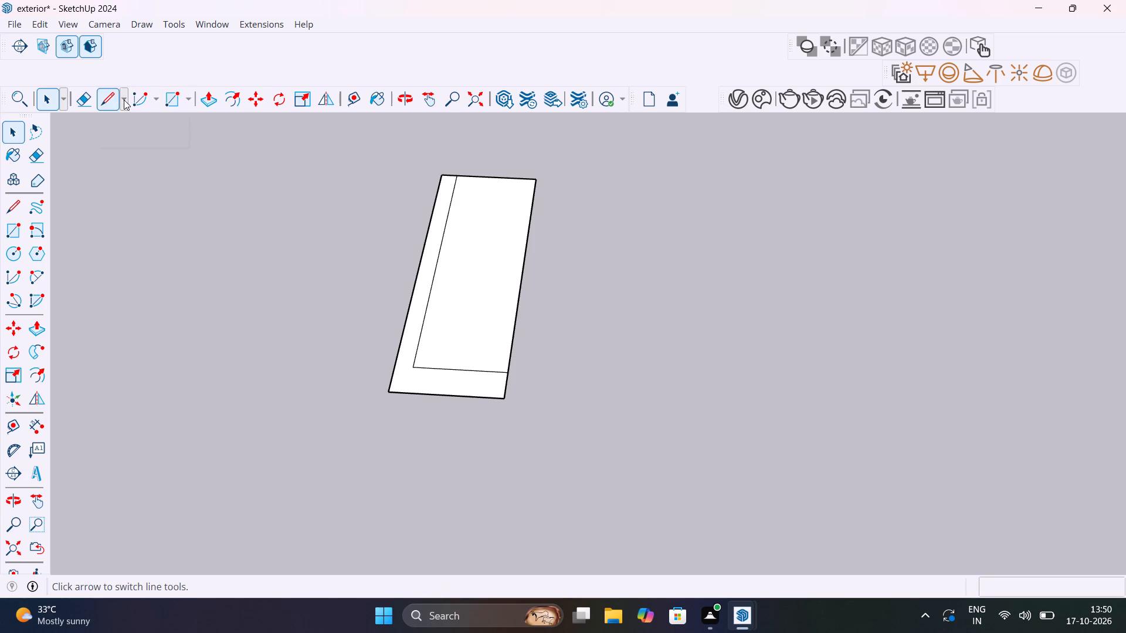
pyautogui.click(130, 121)
pyautogui.scroll(11, 455, 197)
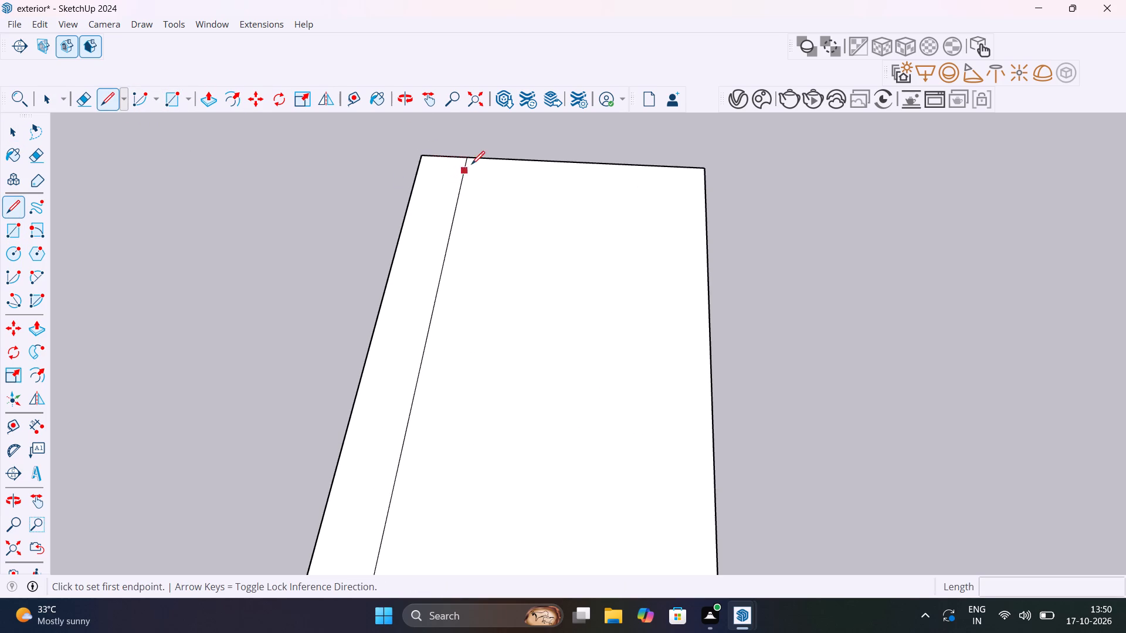
pyautogui.click(471, 156)
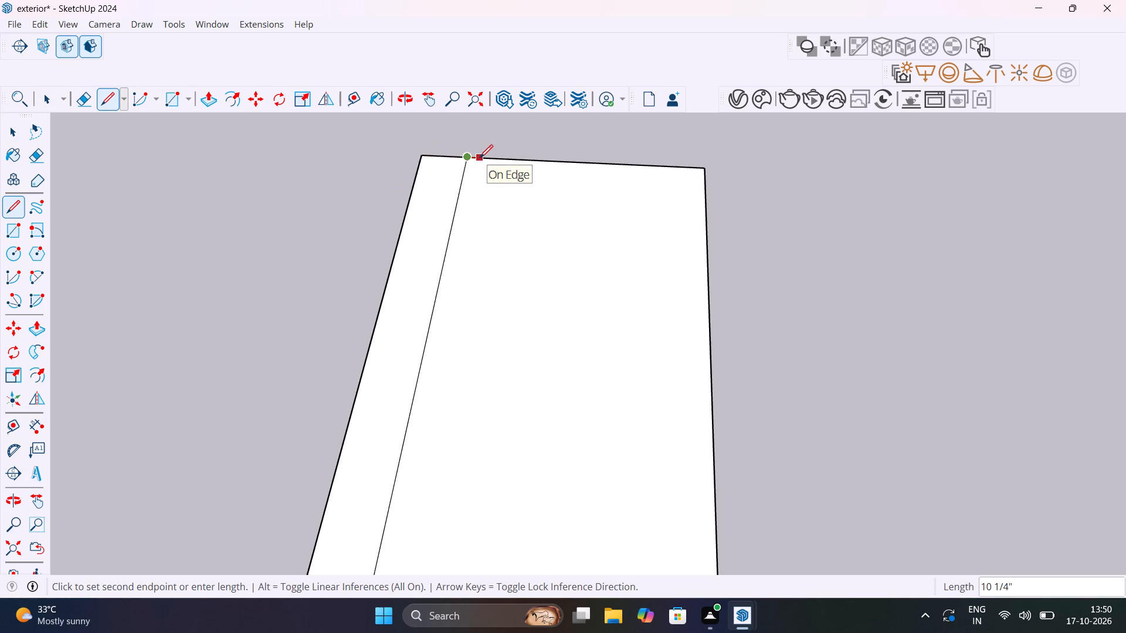
pyautogui.write('9"')
pyautogui.press('Return')
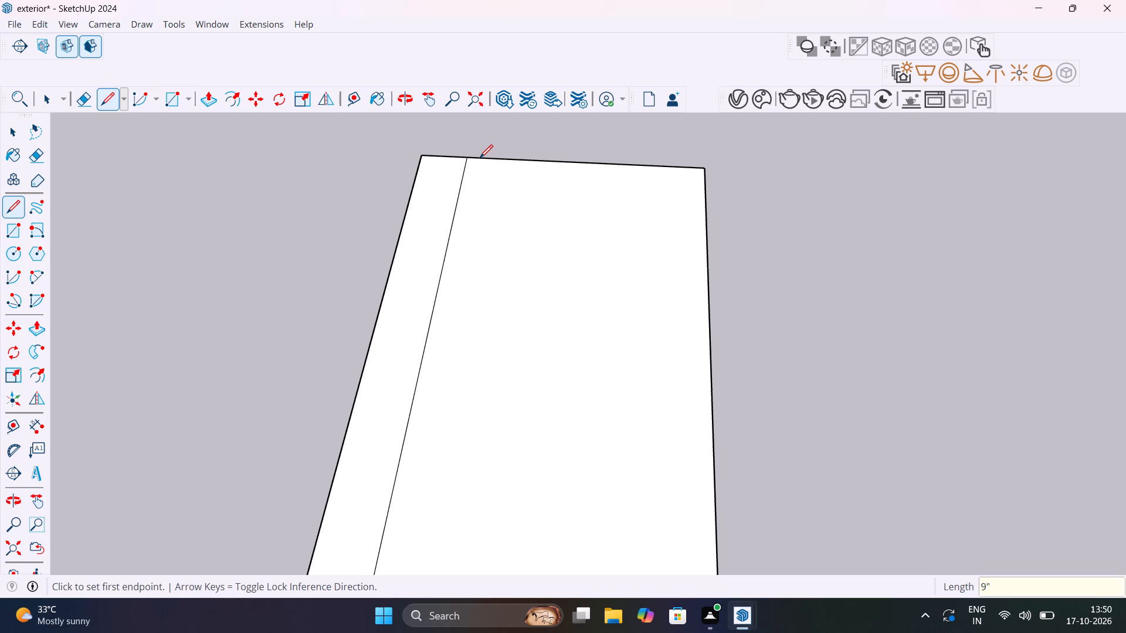
# Draw a 9" line along the ground rectangle's long edge, from the inner short line's end toward the far edge.
pyautogui.scroll(14, 473, 136)
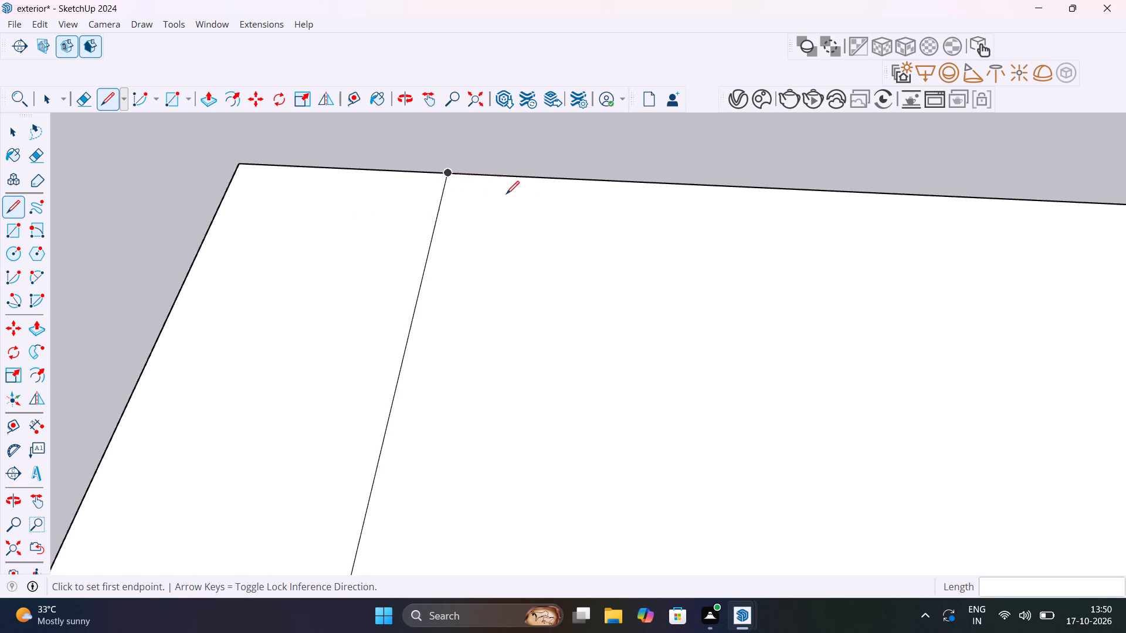
pyautogui.scroll(20, 506, 194)
pyautogui.scroll(5, 506, 194)
pyautogui.scroll(-3, 402, 163)
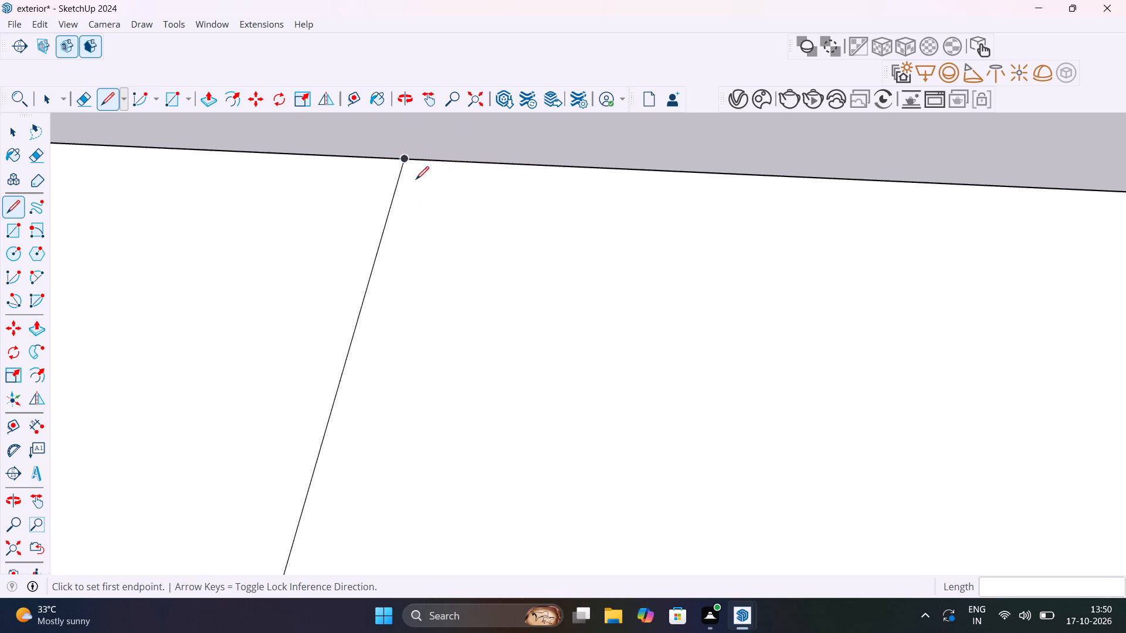
pyautogui.scroll(-20, 416, 179)
pyautogui.scroll(-10, 416, 179)
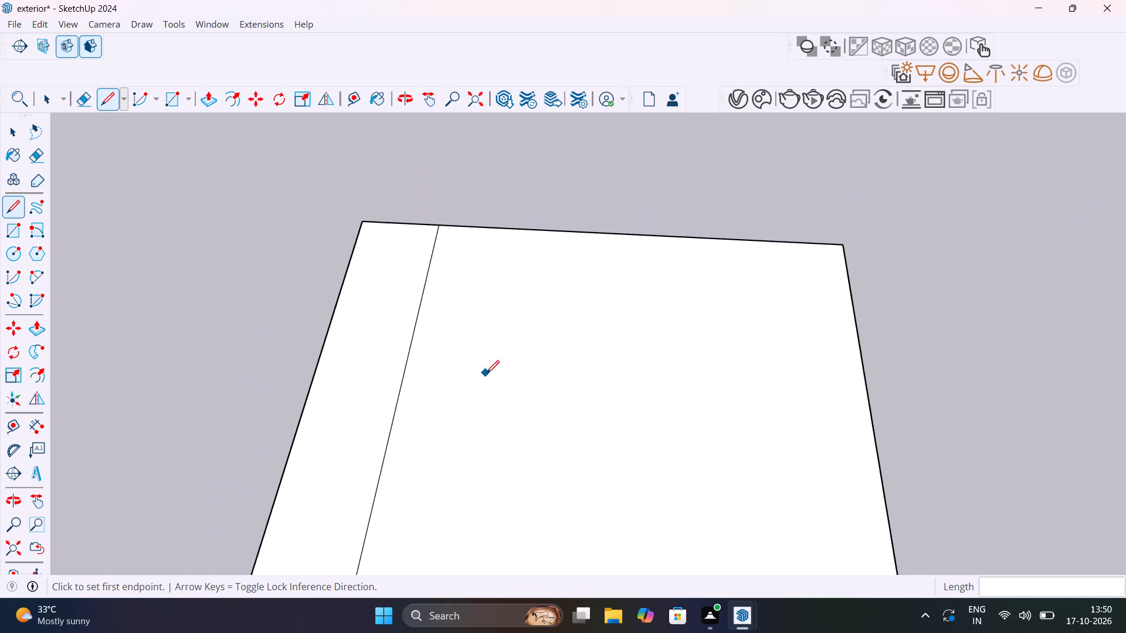
pyautogui.scroll(-20, 486, 373)
pyautogui.scroll(-10, 486, 373)
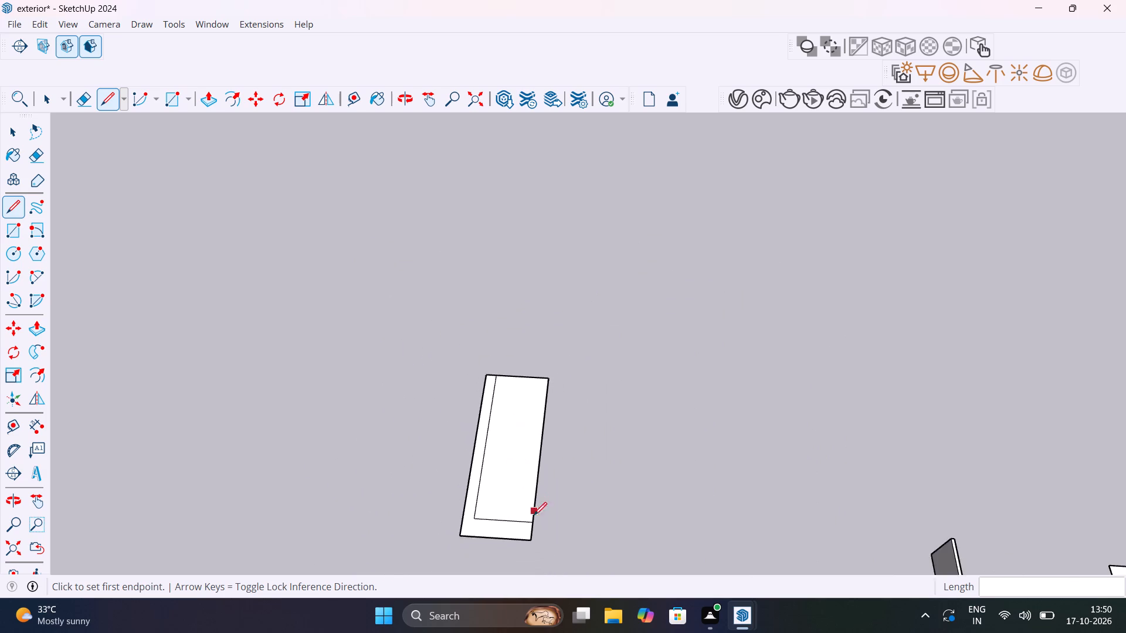
pyautogui.scroll(-1, 534, 515)
pyautogui.scroll(20, 530, 537)
pyautogui.scroll(3, 530, 537)
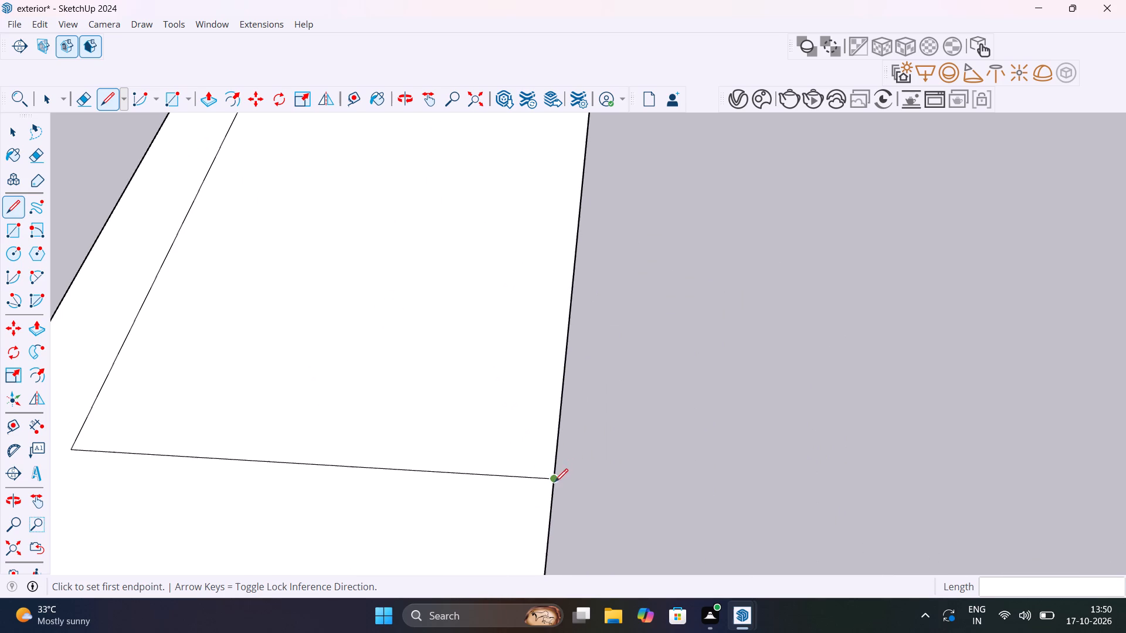
pyautogui.click(554, 481)
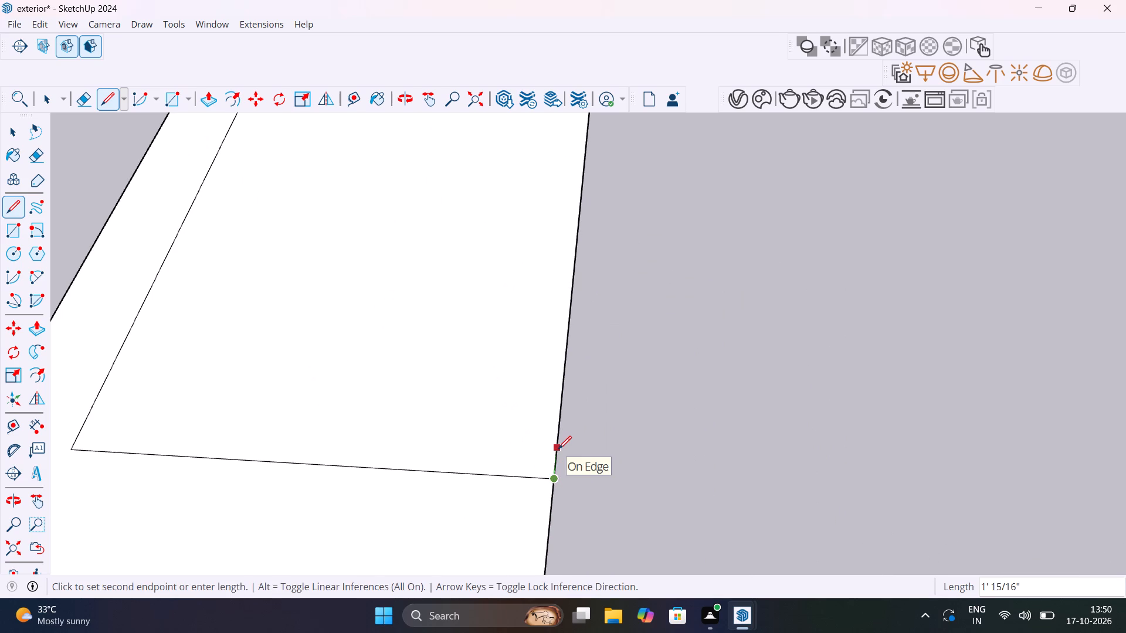
pyautogui.write('9"\'')
pyautogui.press('Return')
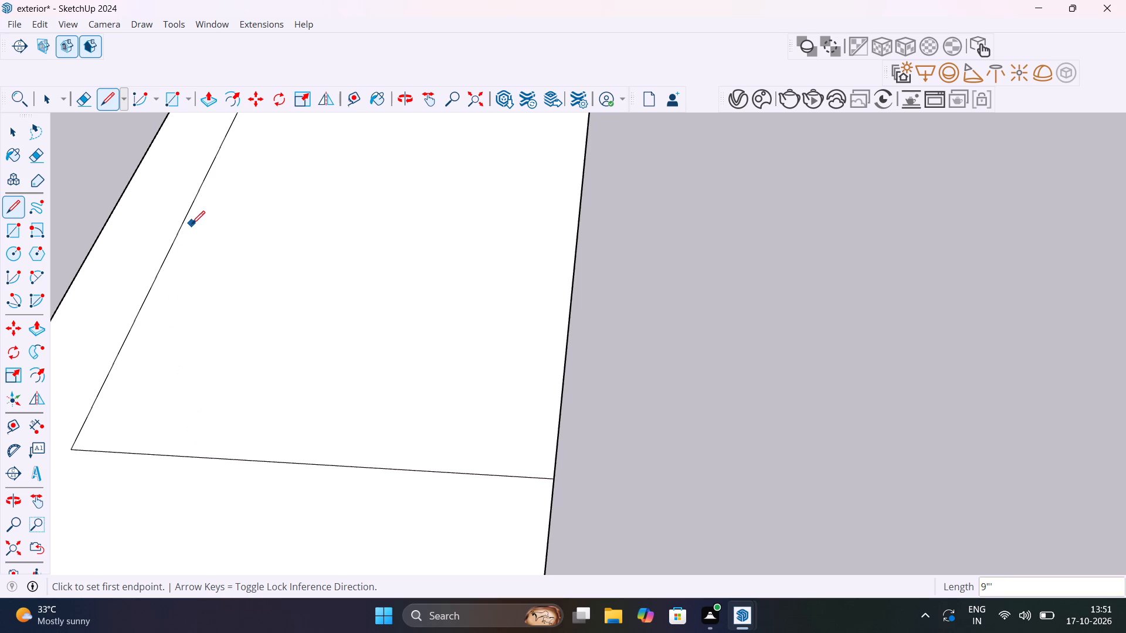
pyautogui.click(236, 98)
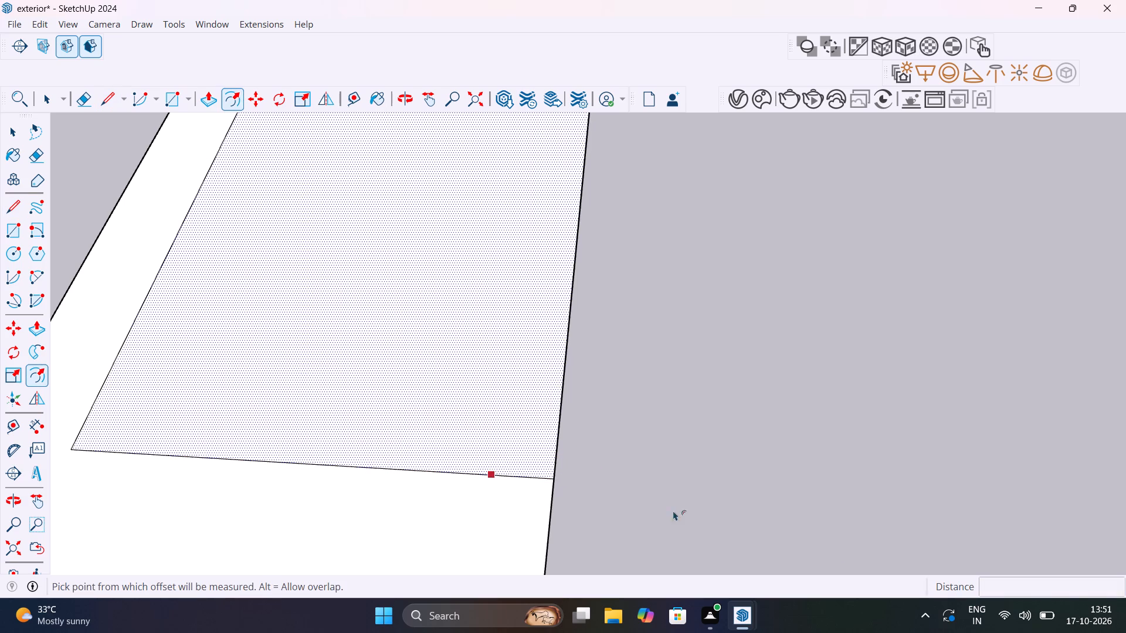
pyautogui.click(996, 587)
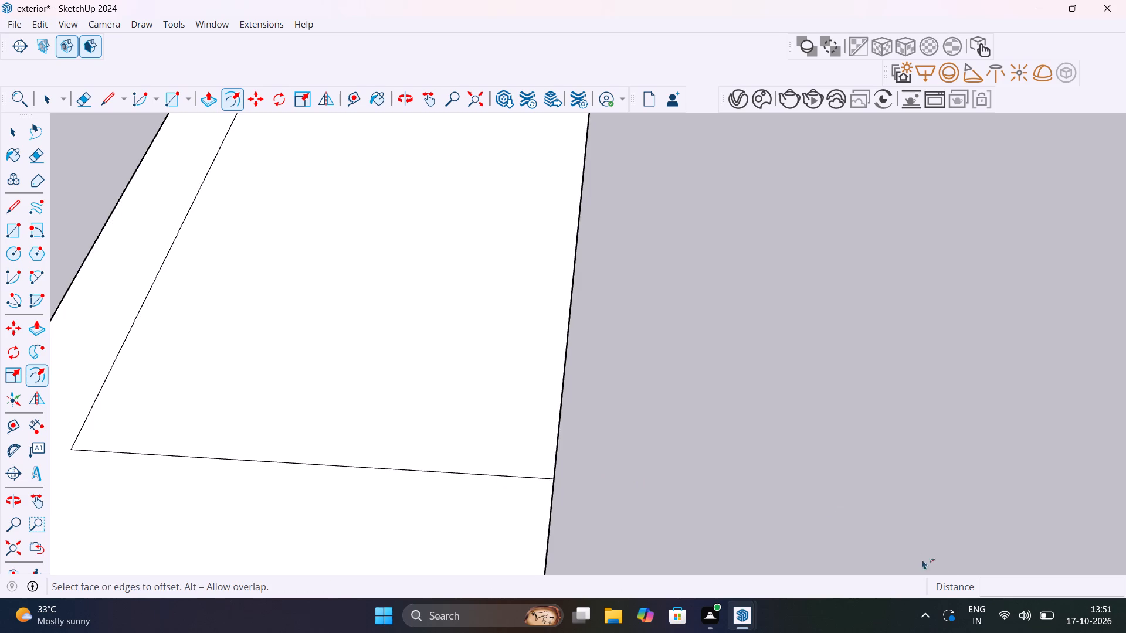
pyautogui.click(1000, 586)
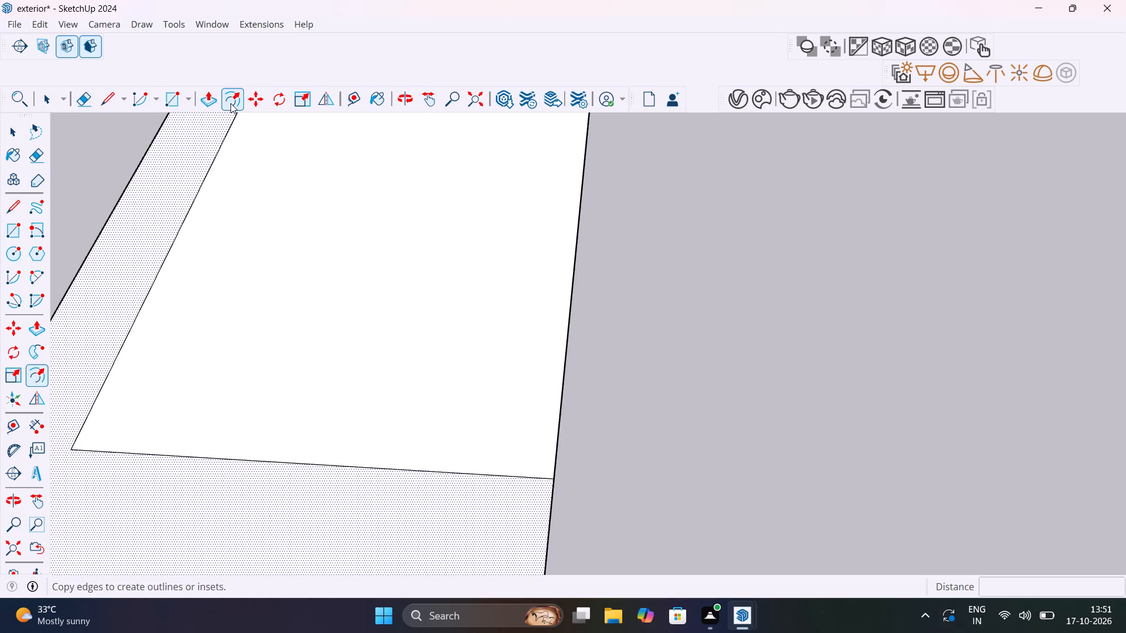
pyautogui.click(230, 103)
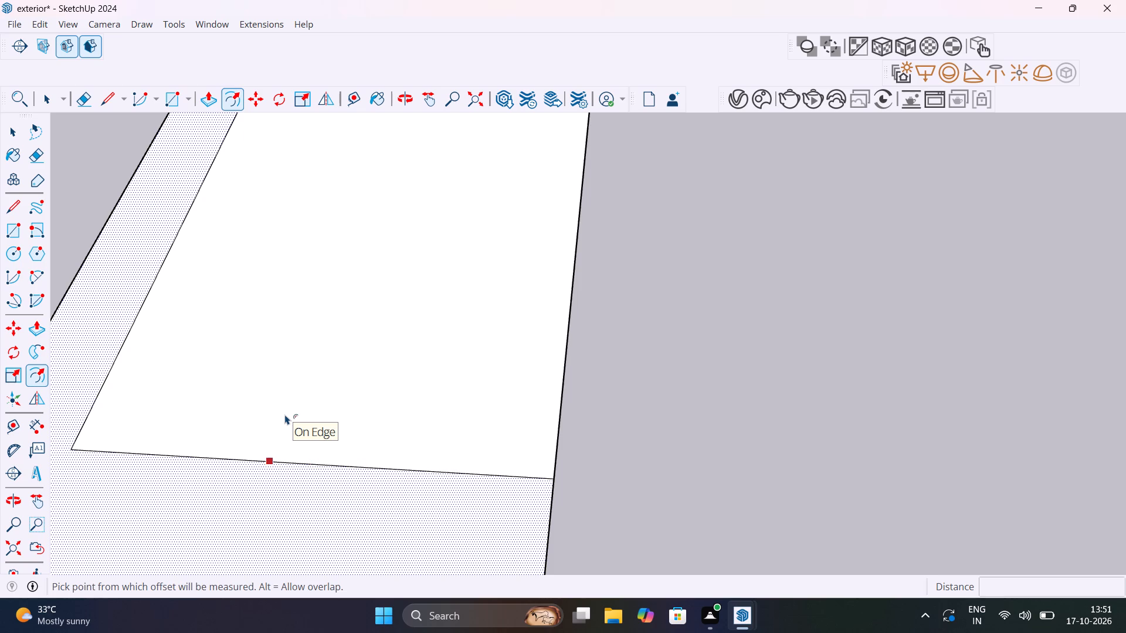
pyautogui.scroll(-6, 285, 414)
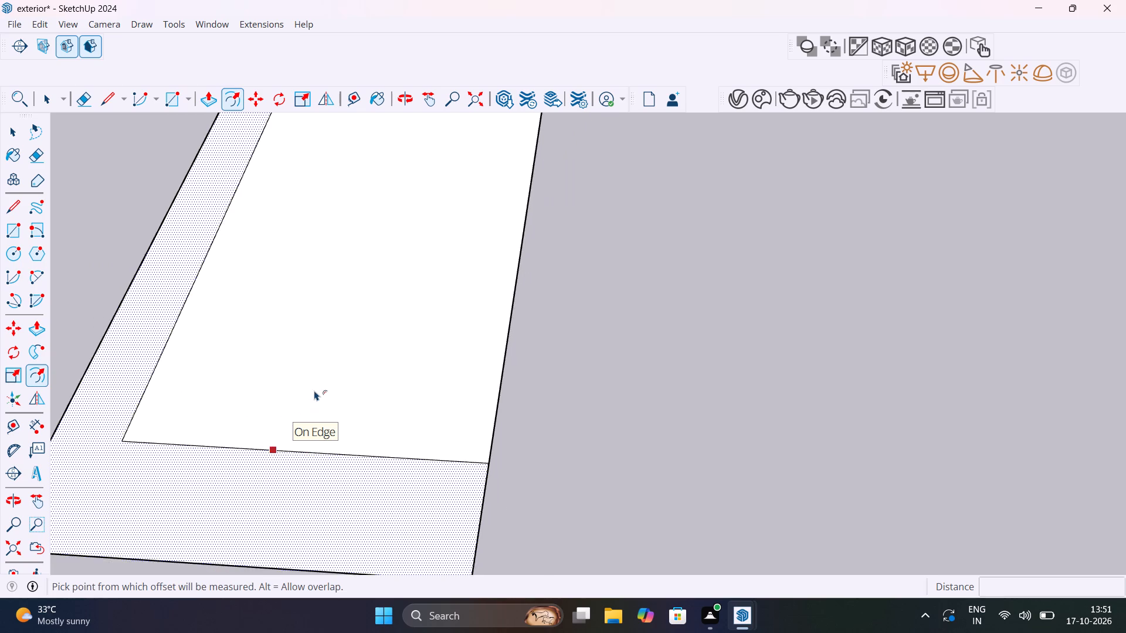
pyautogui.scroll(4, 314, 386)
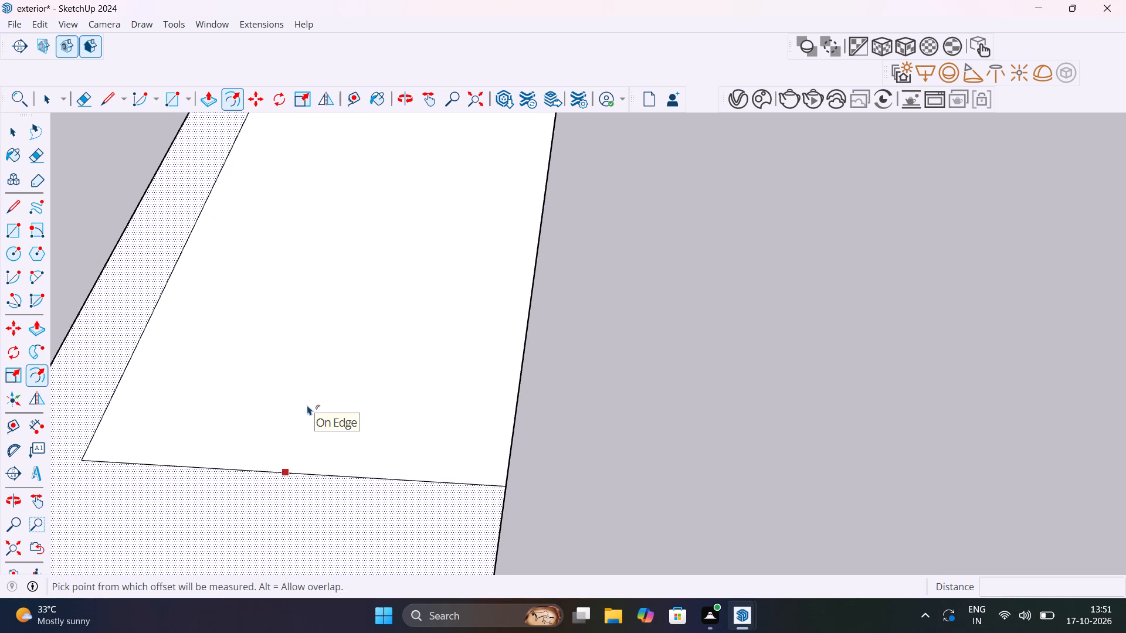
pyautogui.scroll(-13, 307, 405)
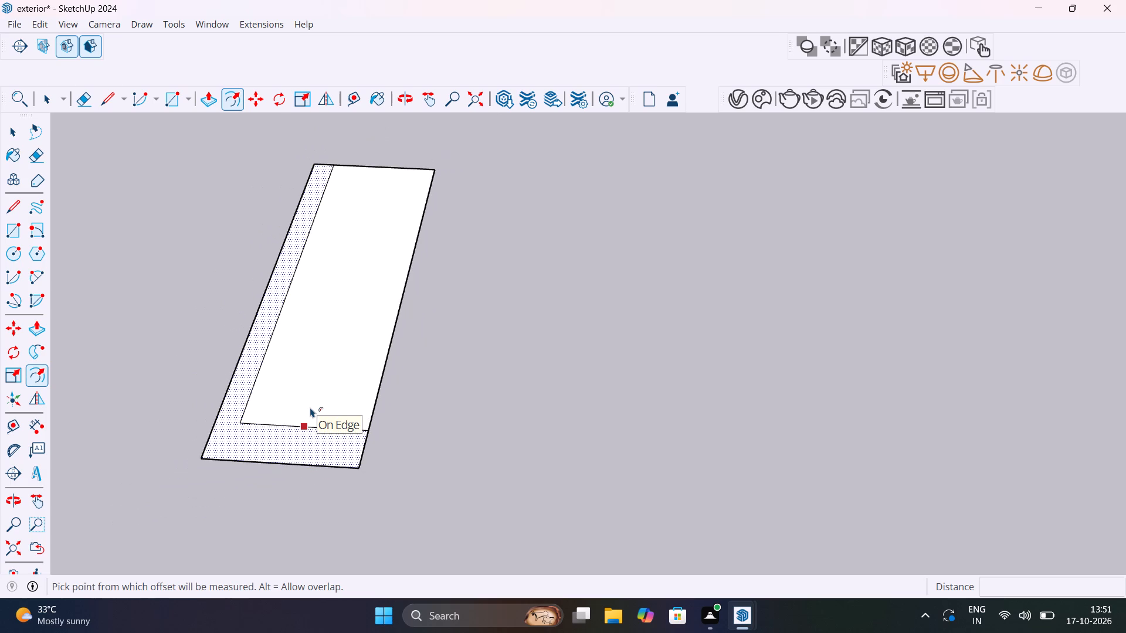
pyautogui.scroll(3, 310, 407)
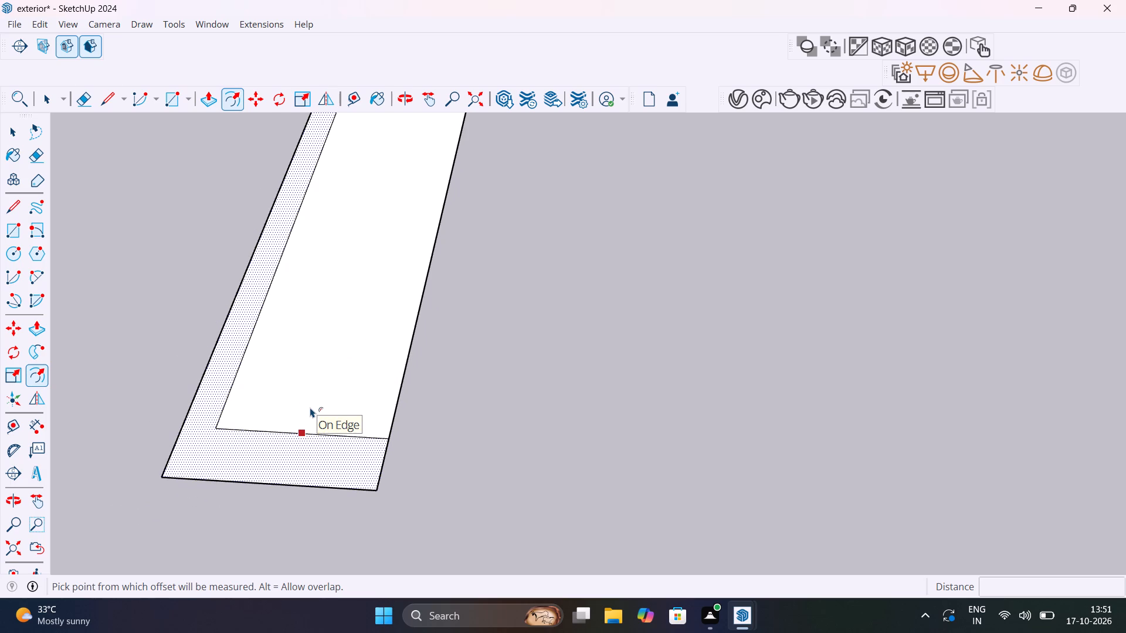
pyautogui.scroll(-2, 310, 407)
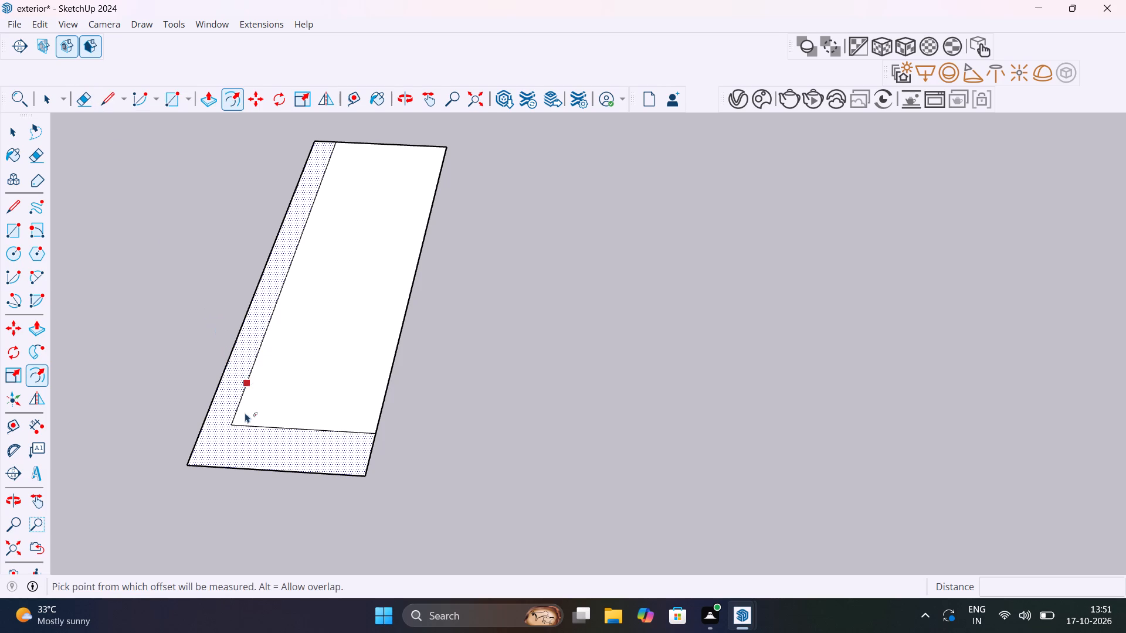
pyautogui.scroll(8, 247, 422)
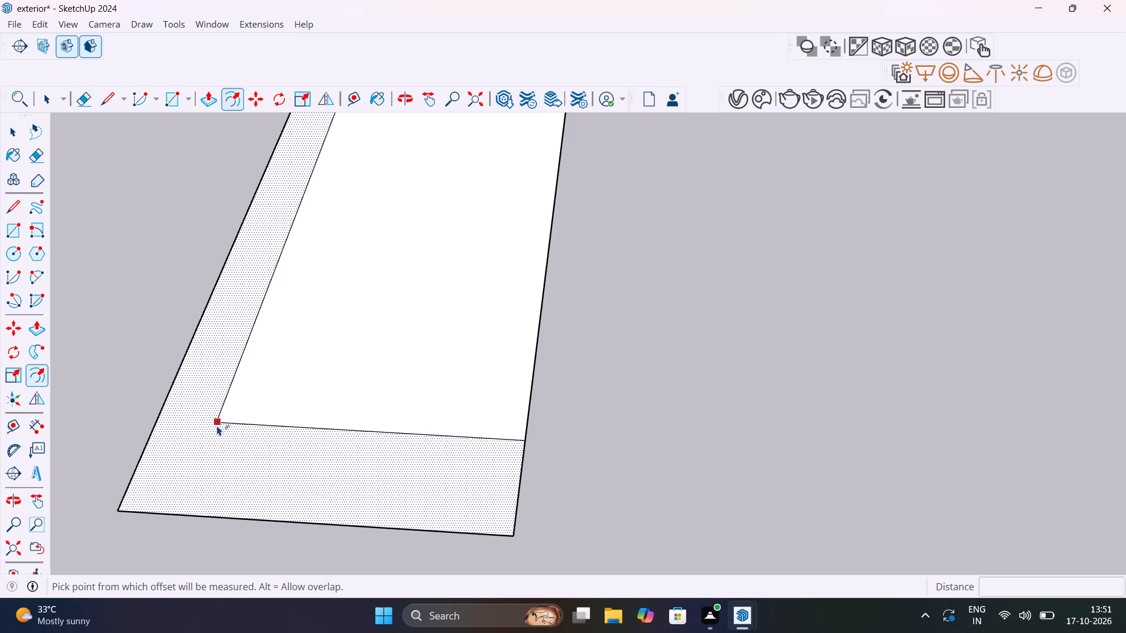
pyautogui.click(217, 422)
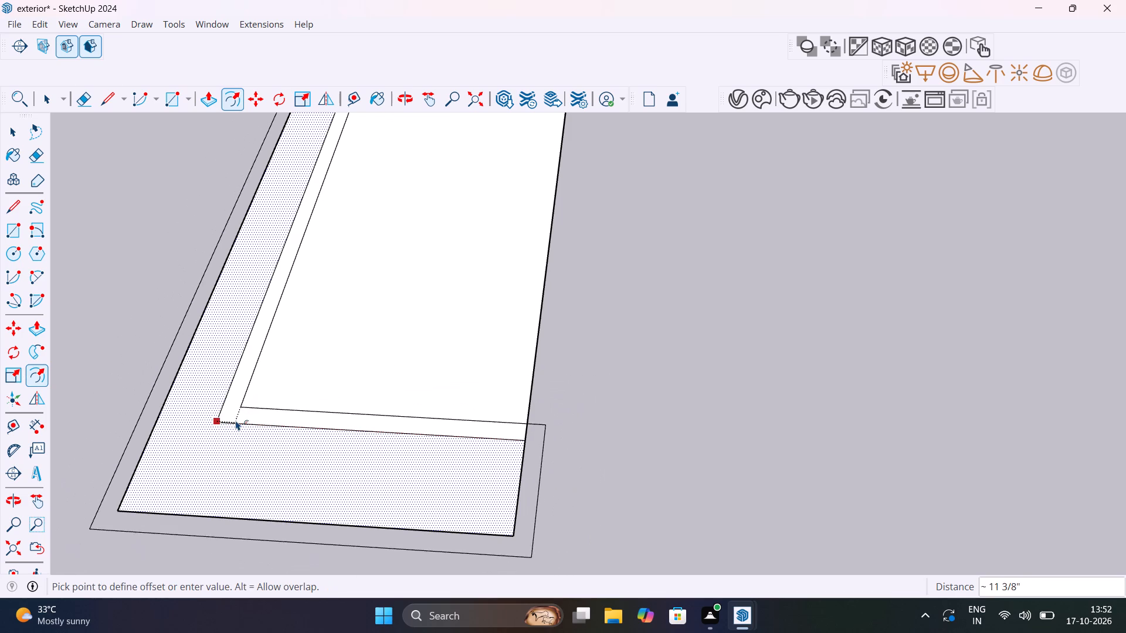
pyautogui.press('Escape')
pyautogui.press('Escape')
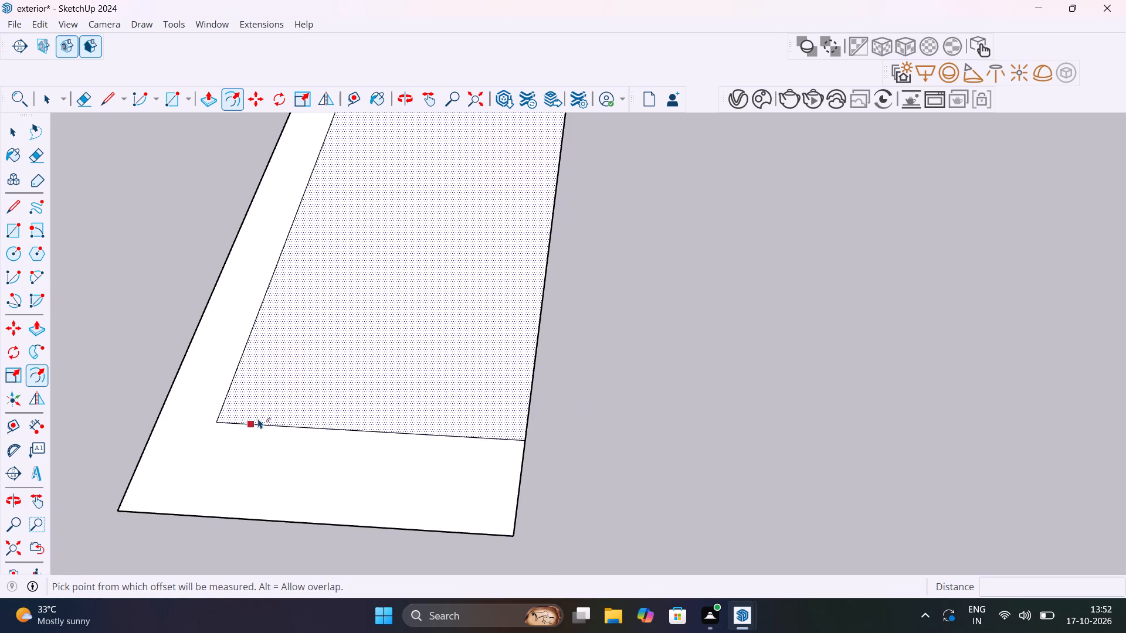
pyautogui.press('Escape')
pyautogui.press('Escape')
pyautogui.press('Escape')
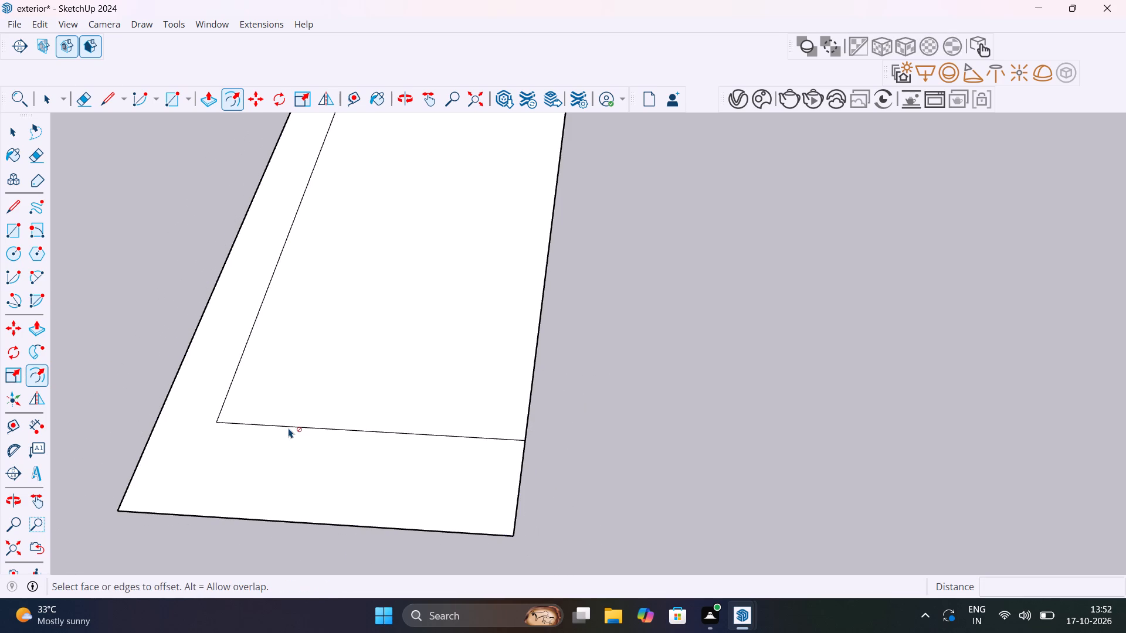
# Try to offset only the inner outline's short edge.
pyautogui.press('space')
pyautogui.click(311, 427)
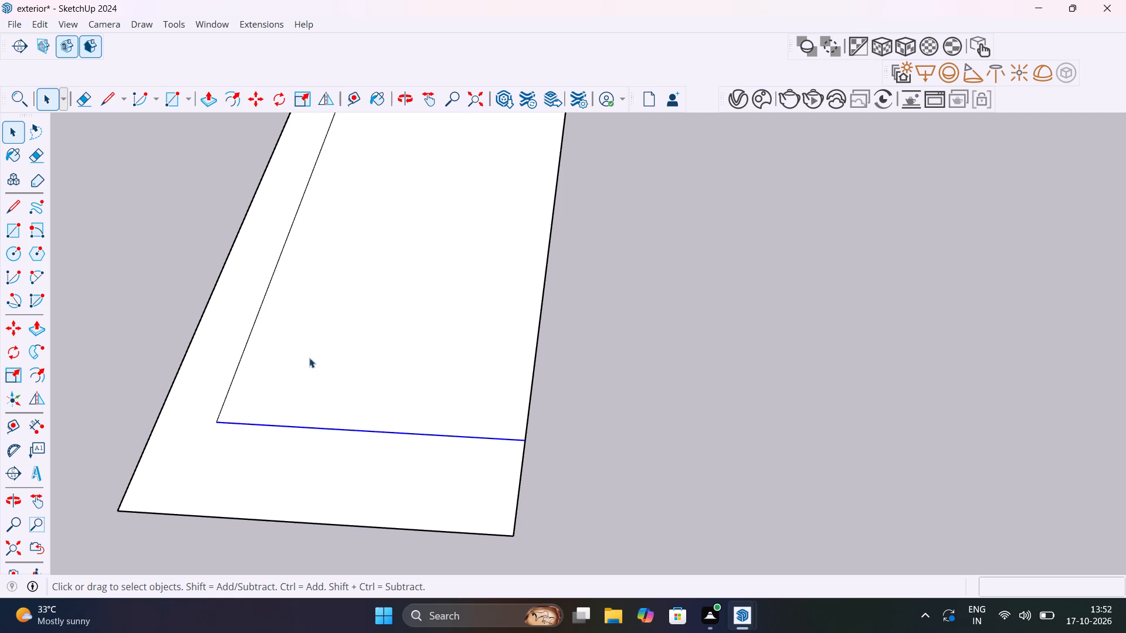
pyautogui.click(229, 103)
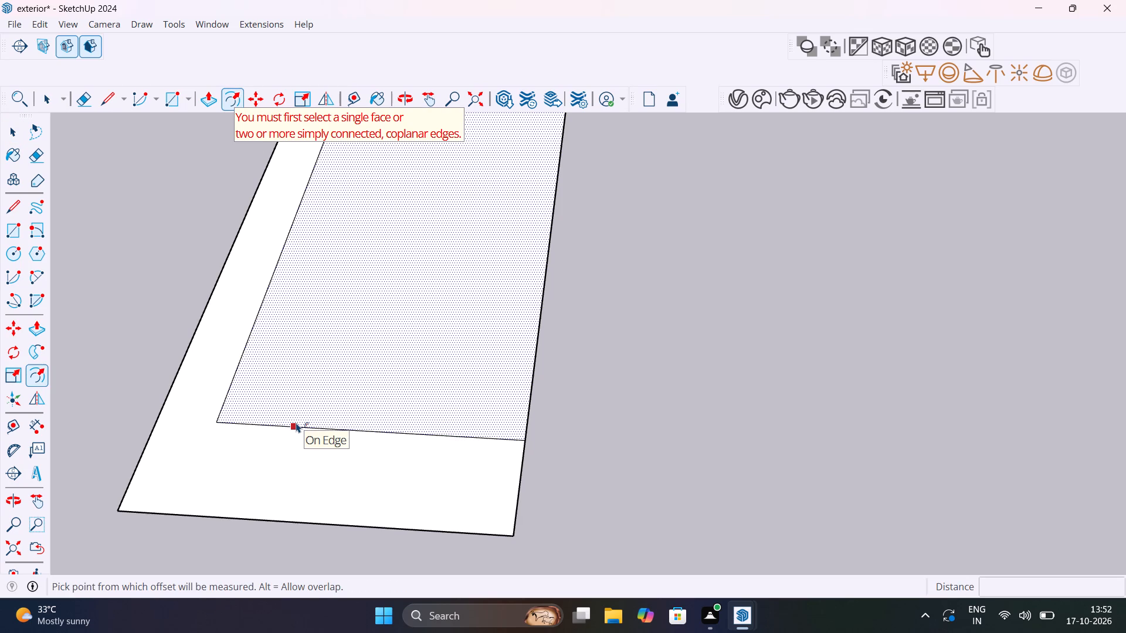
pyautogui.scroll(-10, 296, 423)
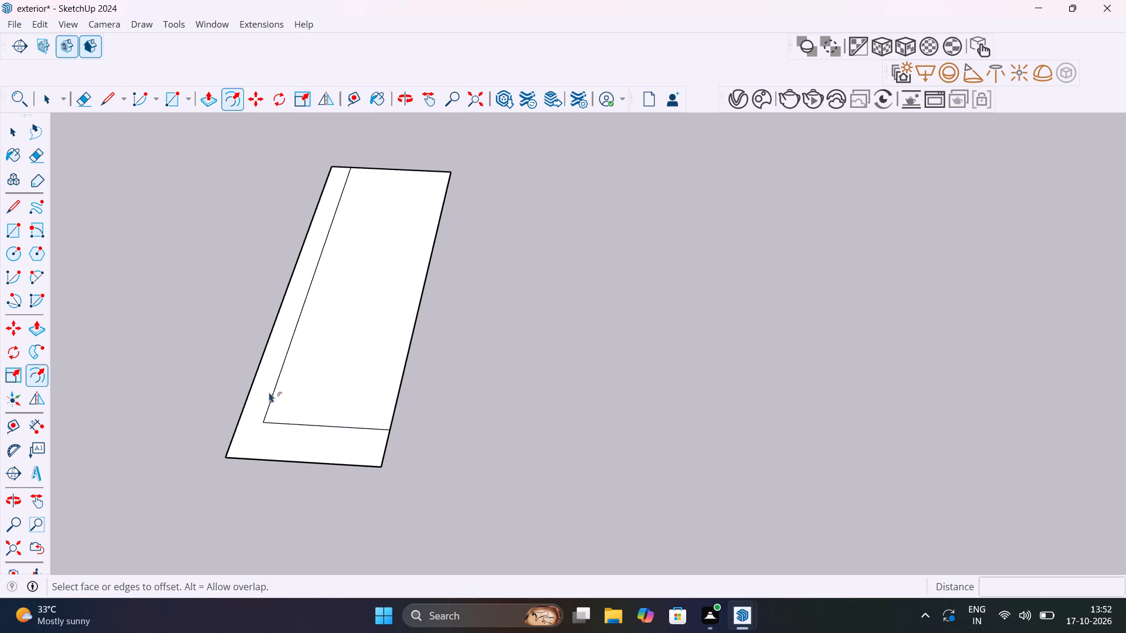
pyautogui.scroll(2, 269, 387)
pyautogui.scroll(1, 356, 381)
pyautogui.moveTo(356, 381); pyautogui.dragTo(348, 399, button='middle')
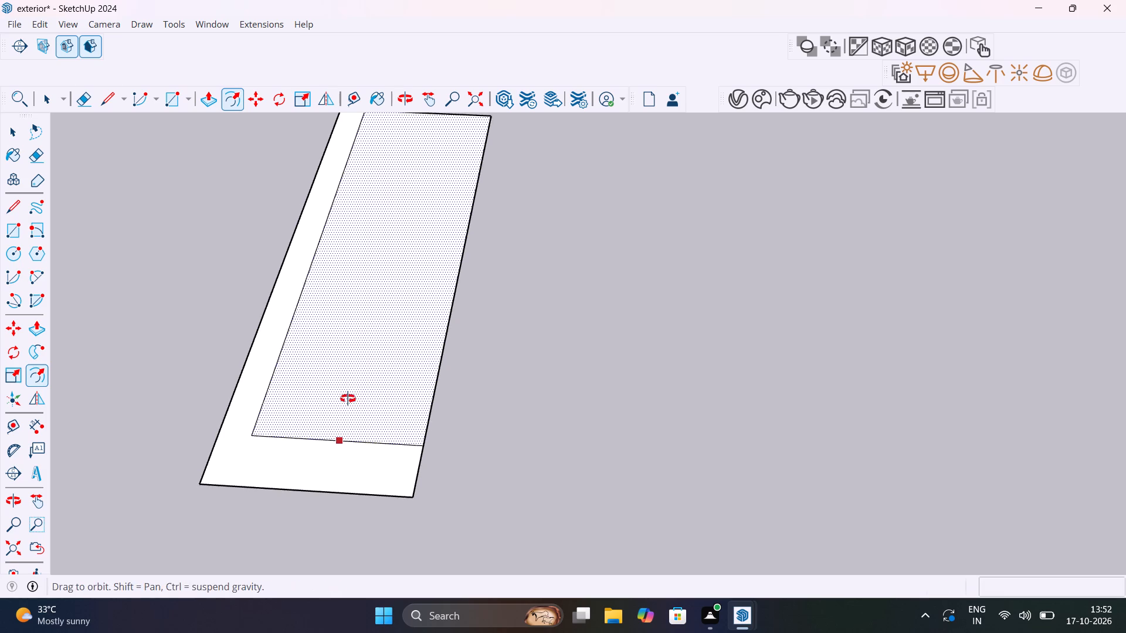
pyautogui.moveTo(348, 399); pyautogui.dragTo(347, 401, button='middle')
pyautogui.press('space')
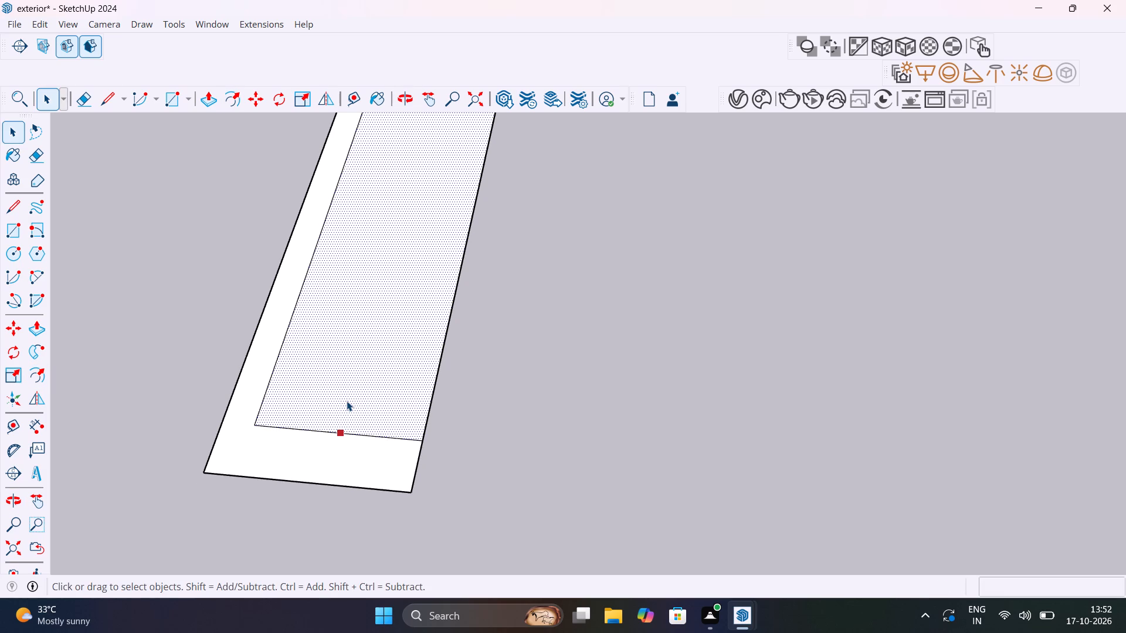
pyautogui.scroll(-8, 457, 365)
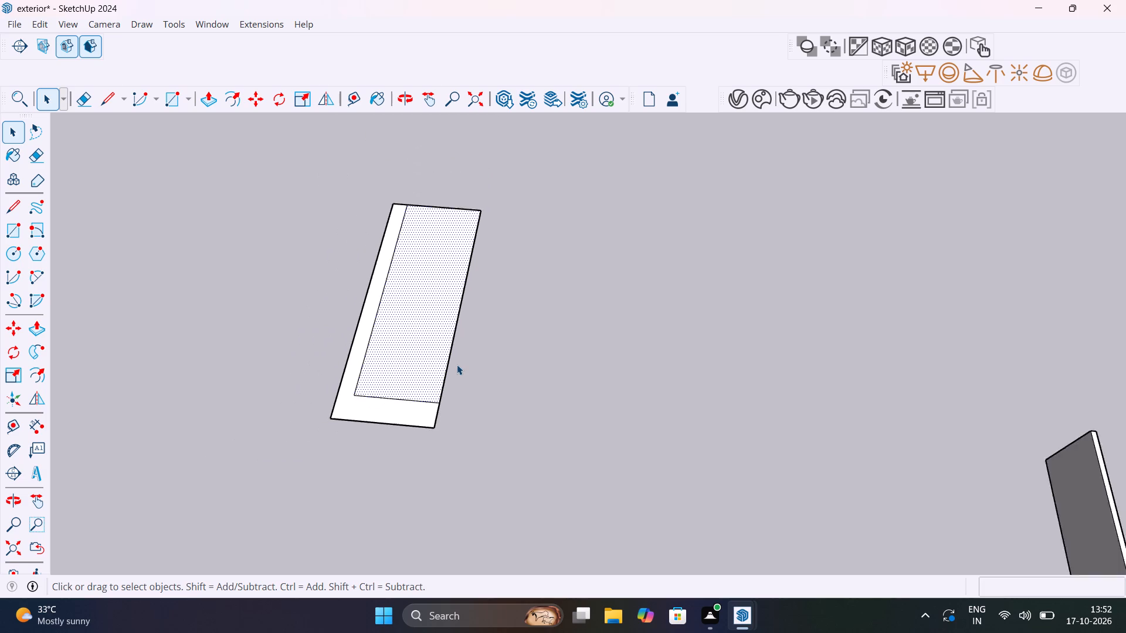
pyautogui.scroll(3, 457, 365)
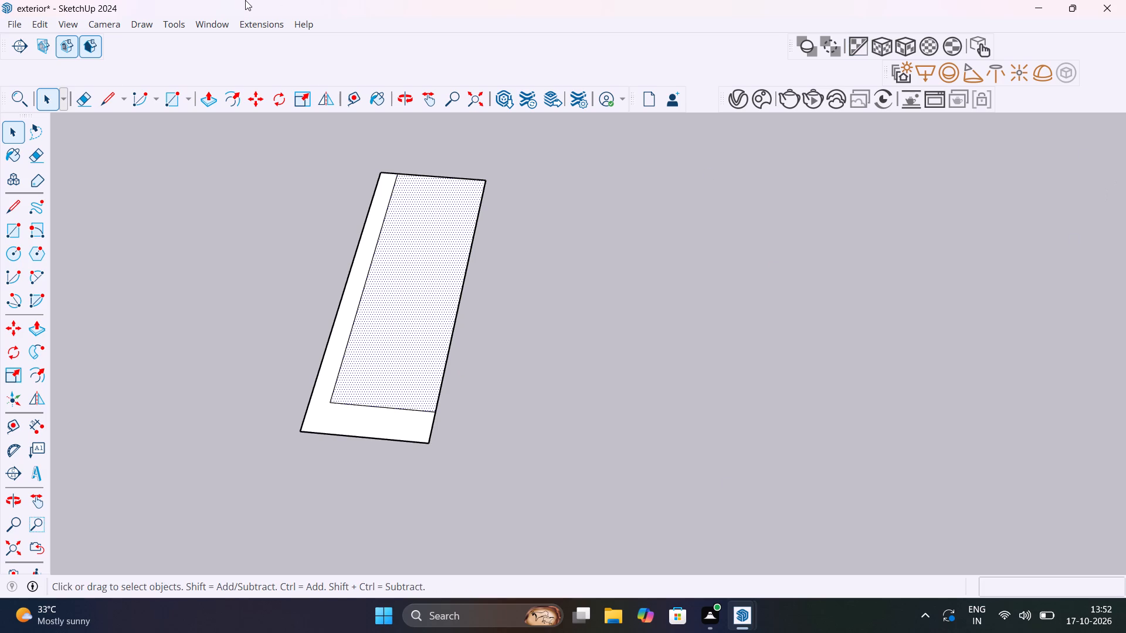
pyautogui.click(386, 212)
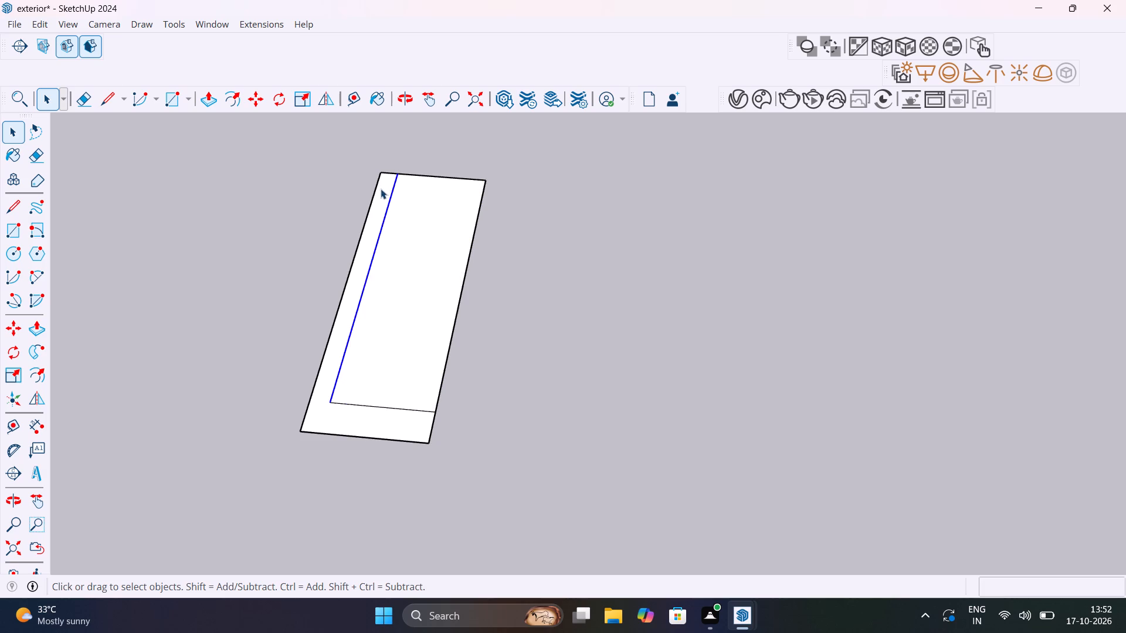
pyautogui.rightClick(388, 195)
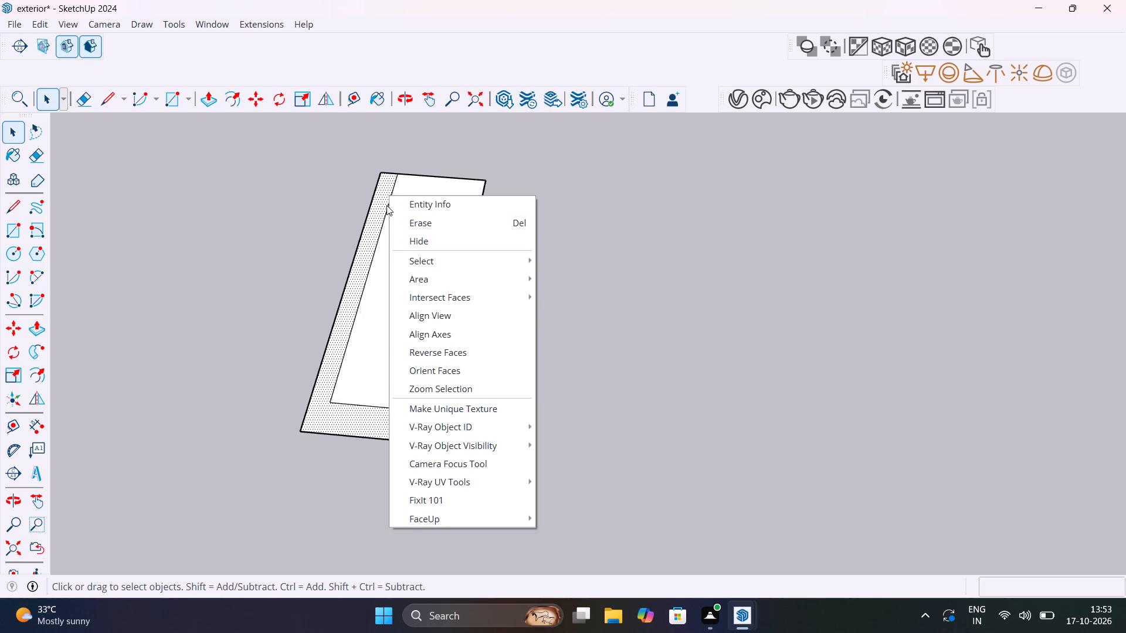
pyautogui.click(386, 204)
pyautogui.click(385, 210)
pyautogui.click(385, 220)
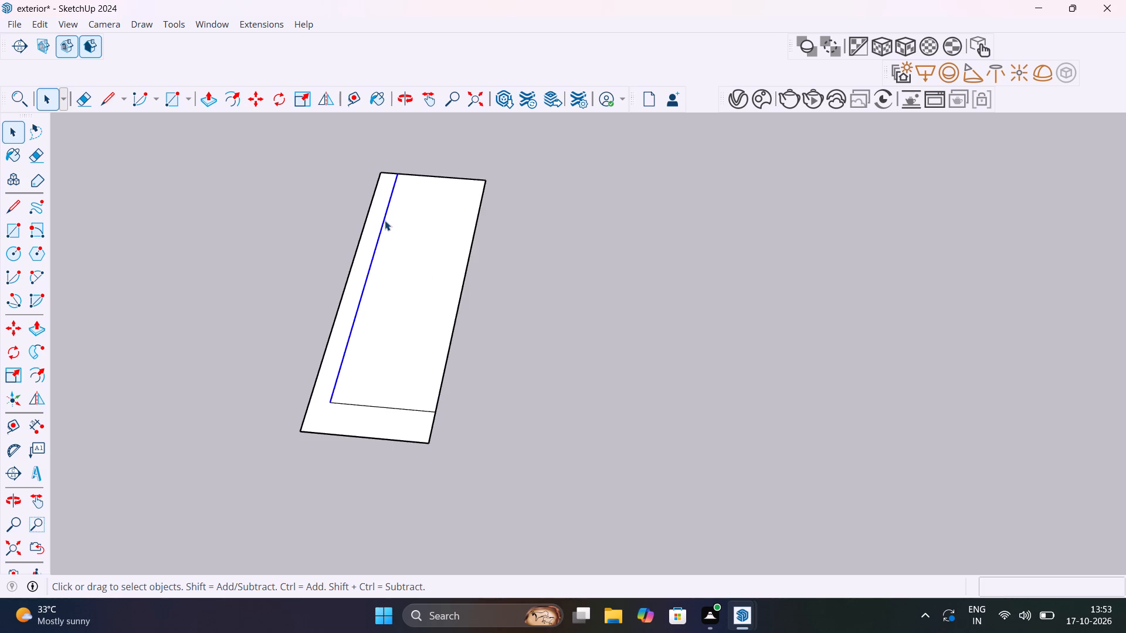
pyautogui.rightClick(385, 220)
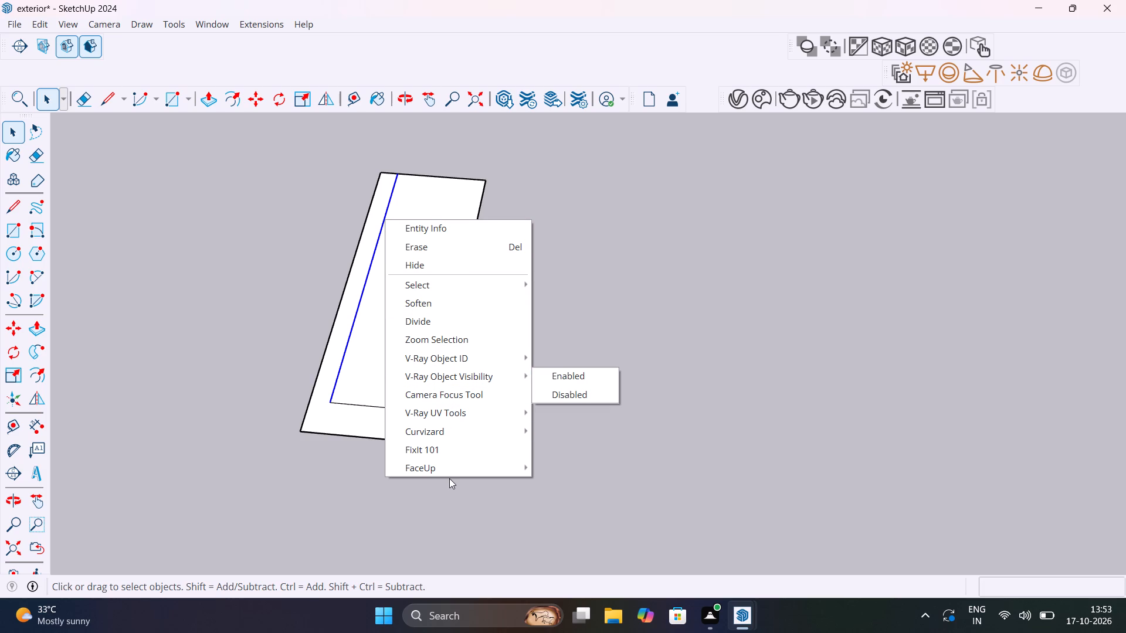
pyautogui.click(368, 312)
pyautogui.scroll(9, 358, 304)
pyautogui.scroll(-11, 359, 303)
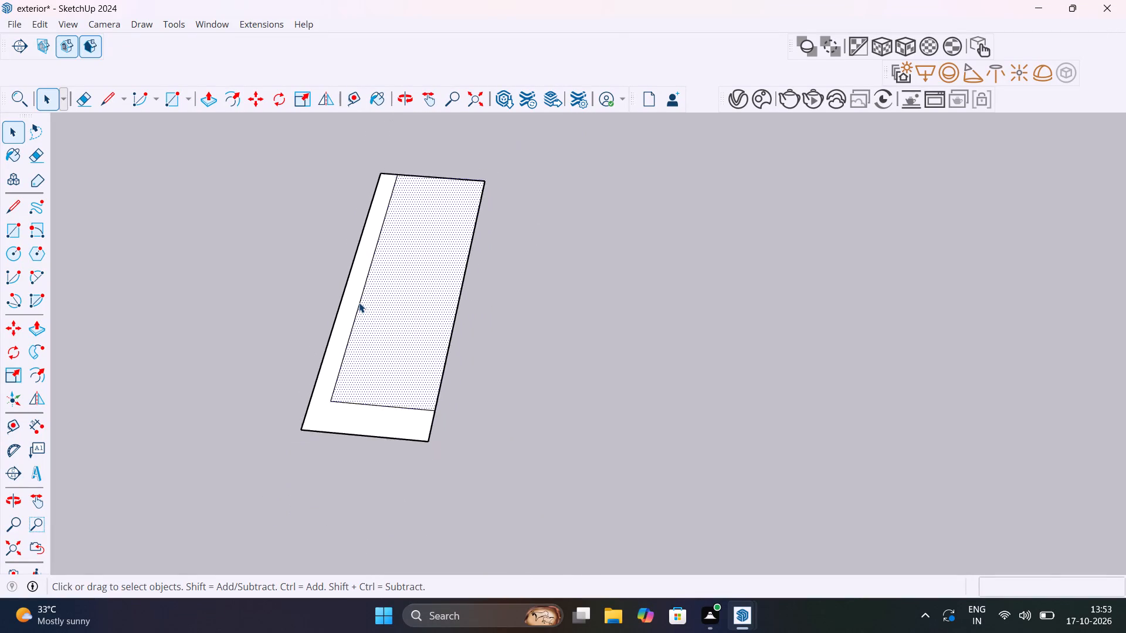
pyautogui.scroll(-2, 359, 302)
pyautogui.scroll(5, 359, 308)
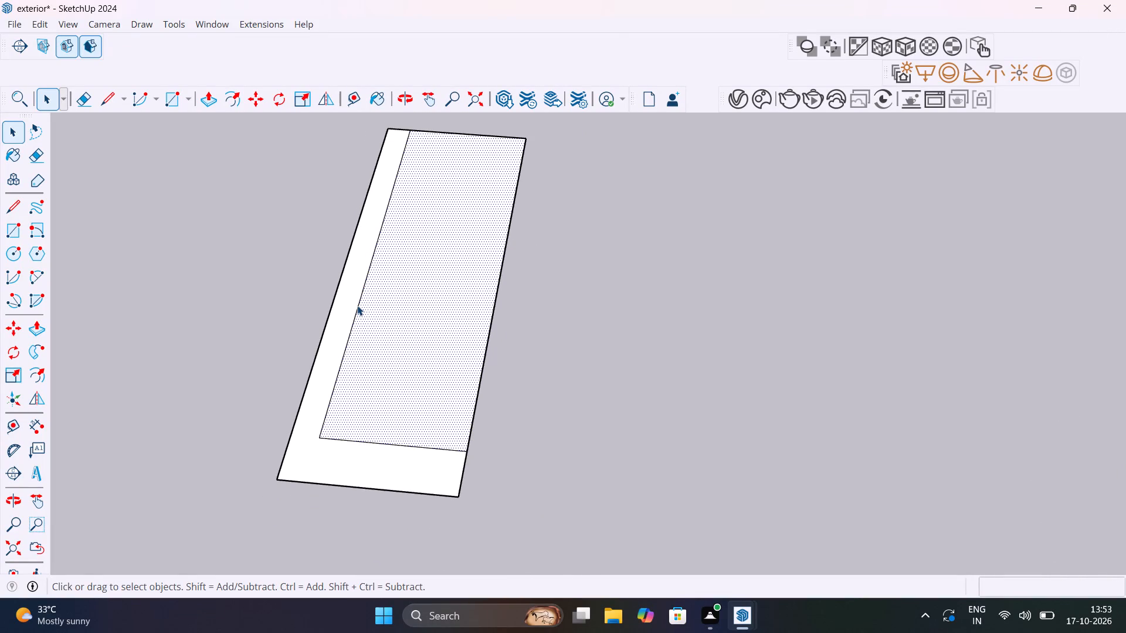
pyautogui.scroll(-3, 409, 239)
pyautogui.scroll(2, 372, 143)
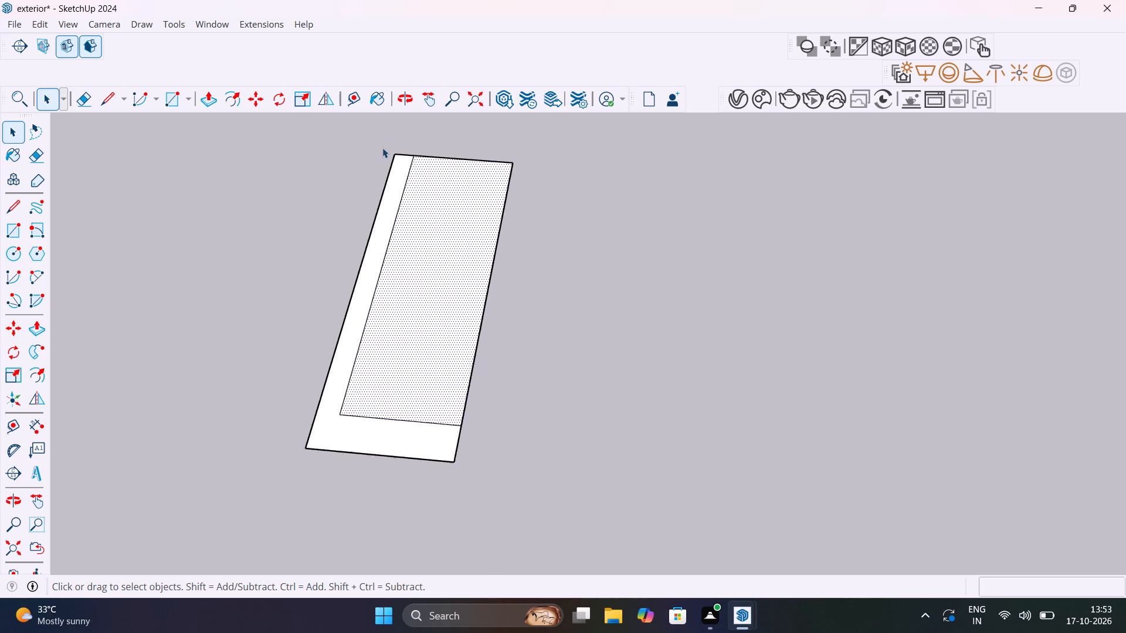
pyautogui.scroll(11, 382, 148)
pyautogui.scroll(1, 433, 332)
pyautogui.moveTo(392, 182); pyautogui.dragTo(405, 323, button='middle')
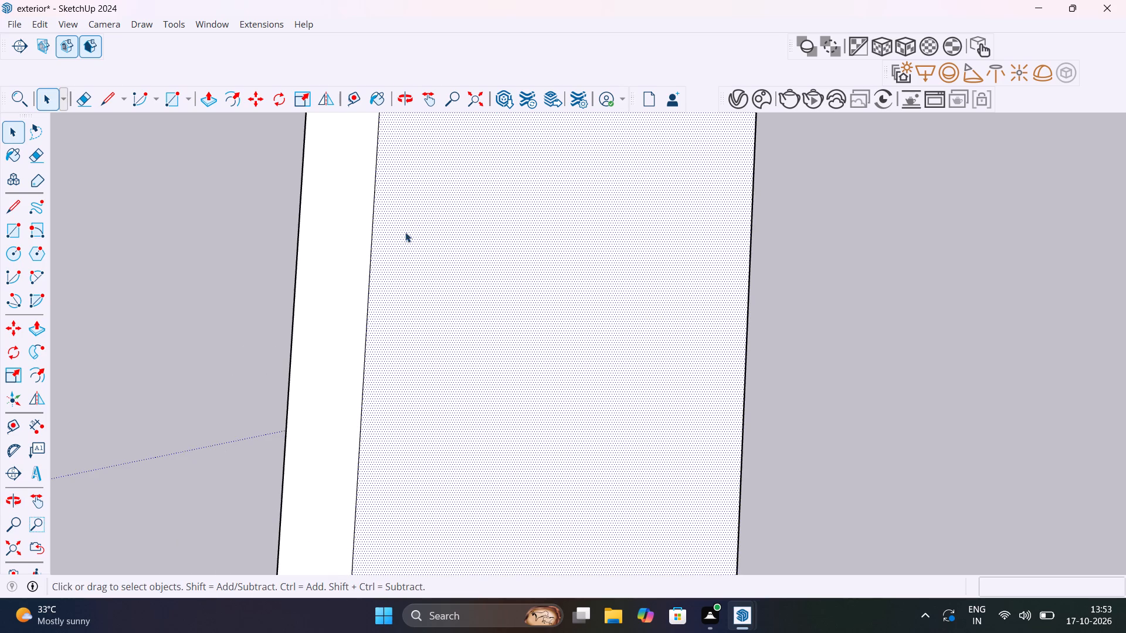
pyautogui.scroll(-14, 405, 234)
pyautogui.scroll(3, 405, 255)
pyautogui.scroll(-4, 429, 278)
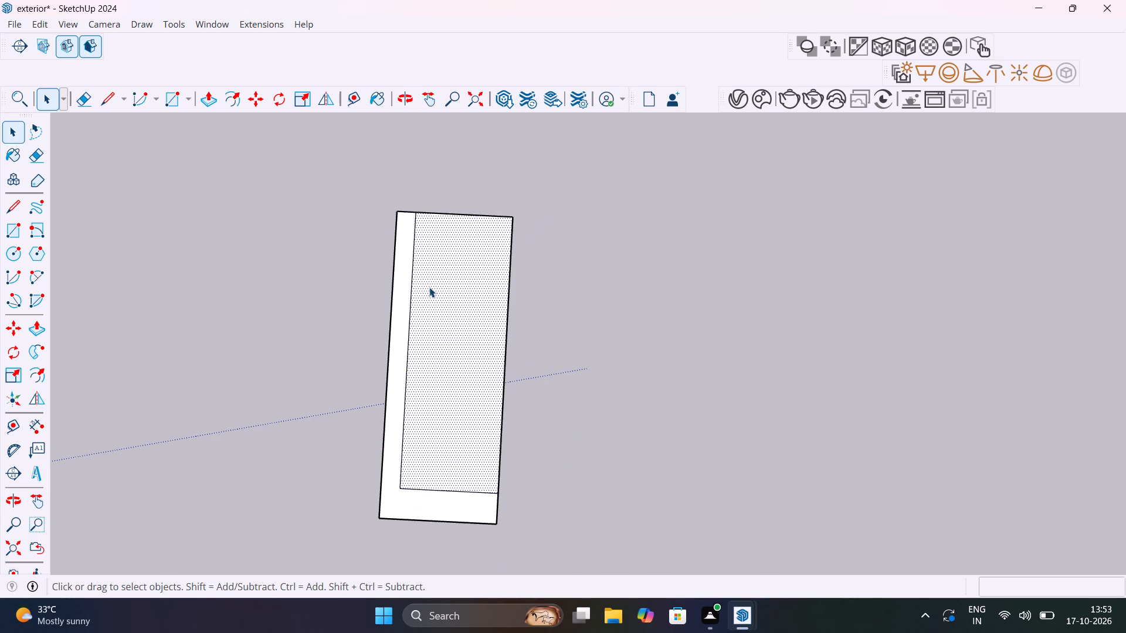
# Place a Tape Measure guide point on the far 19' edge, 9" inward from the inner long line's end.
pyautogui.click(415, 238)
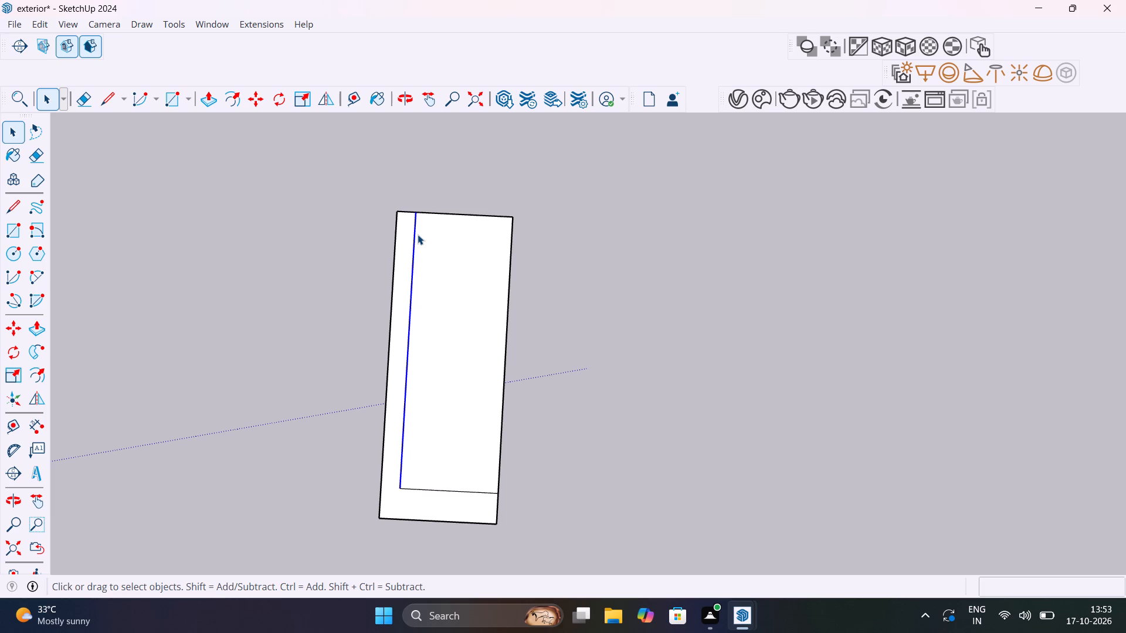
pyautogui.press('t')
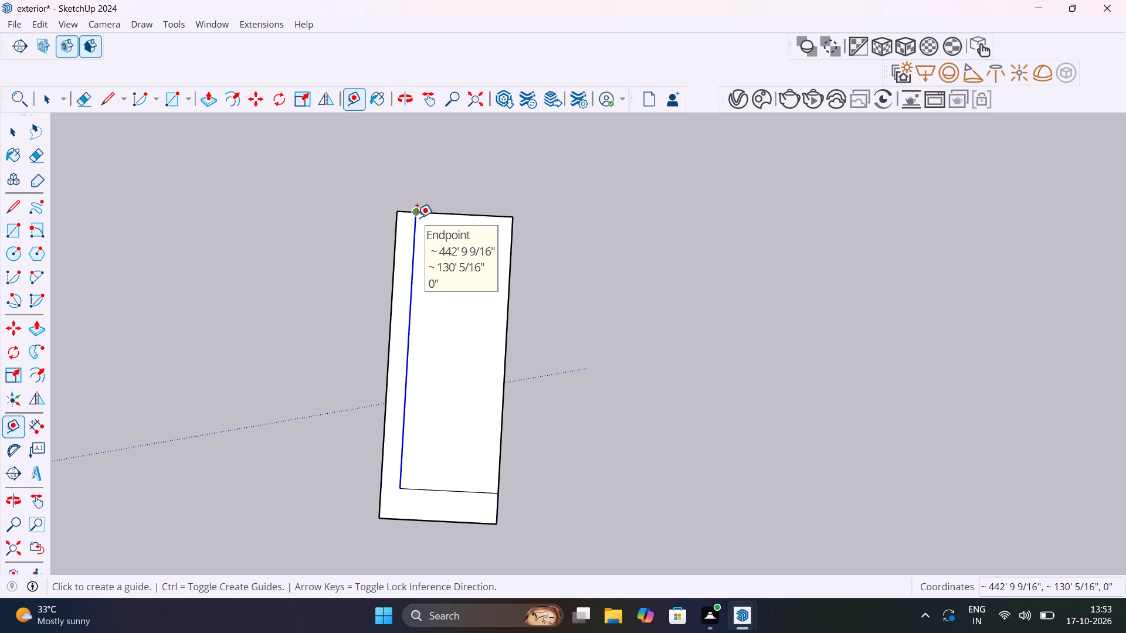
pyautogui.click(417, 217)
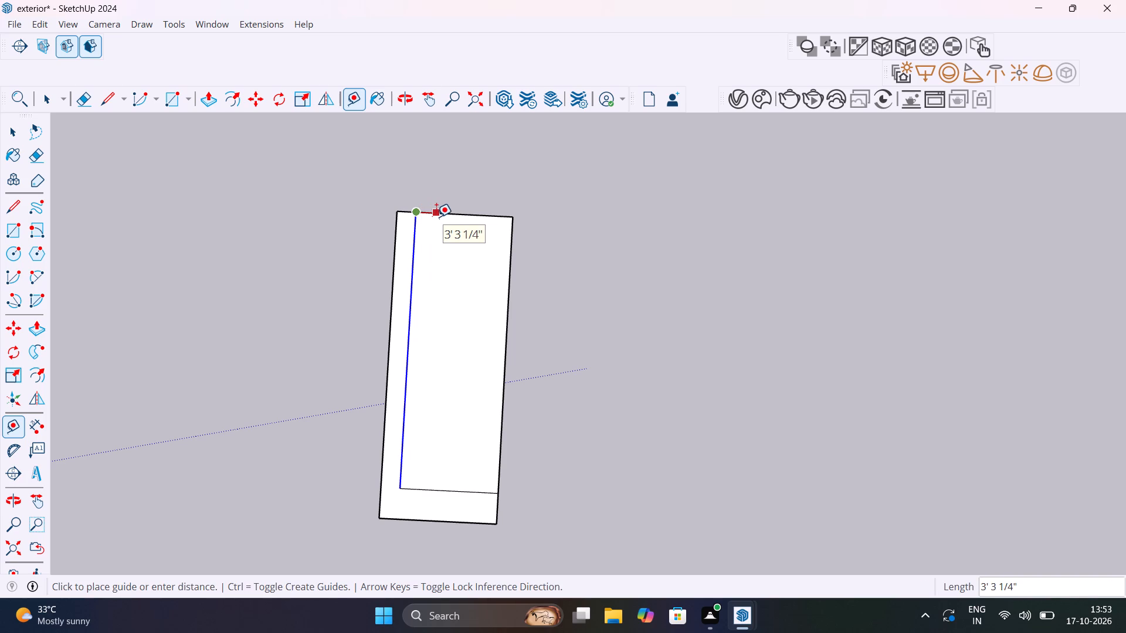
pyautogui.press('9')
pyautogui.hotkey('shift', '"')
pyautogui.press('Return')
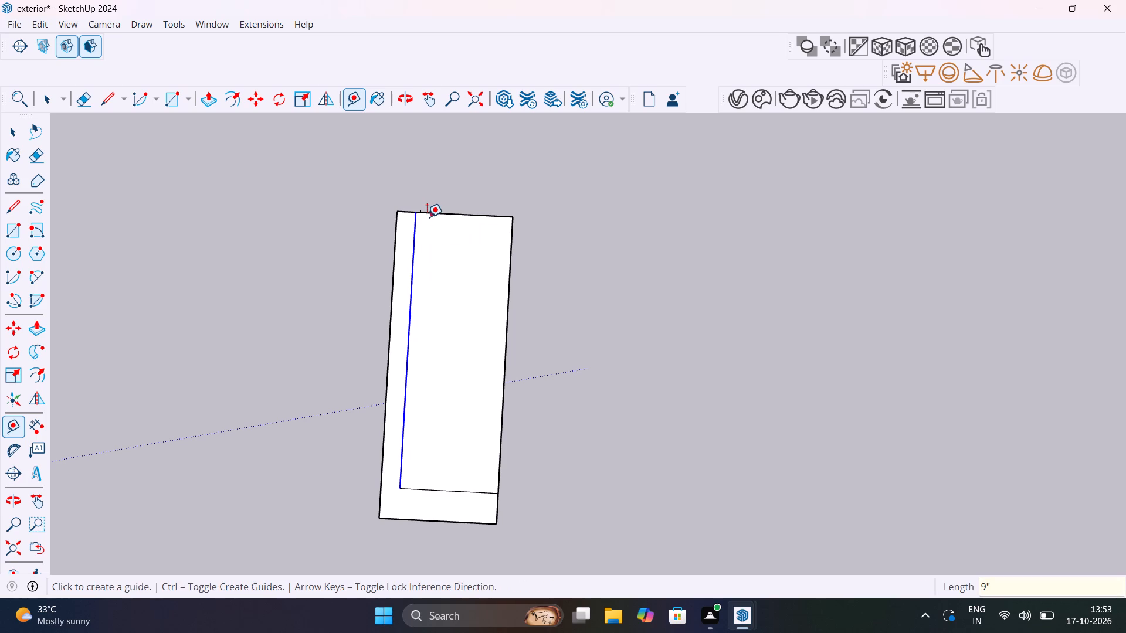
pyautogui.scroll(17, 426, 216)
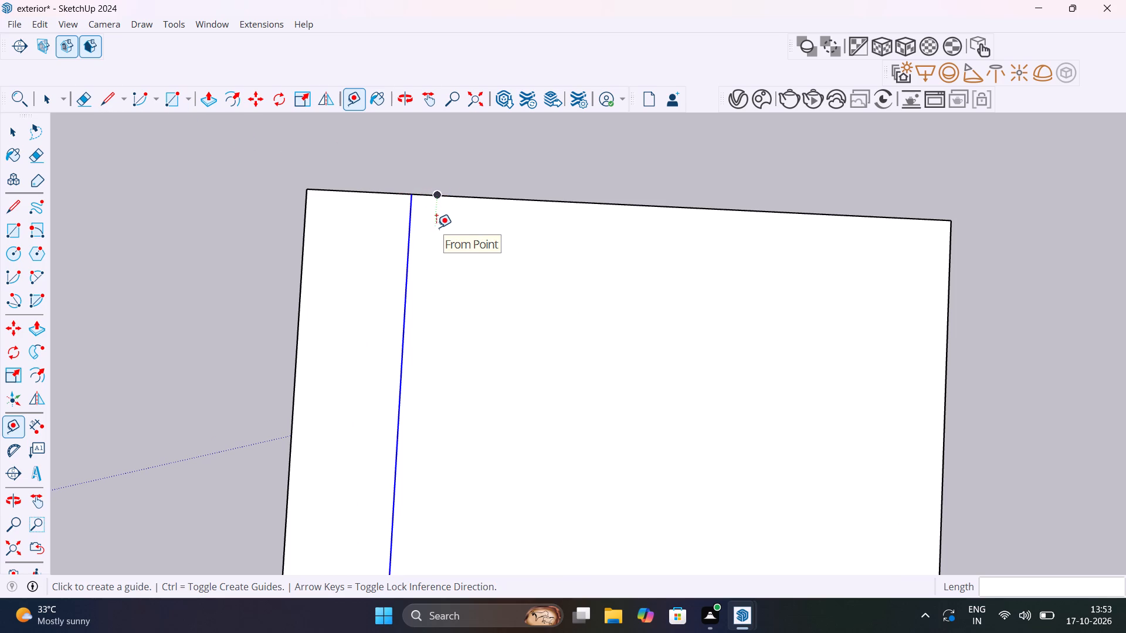
pyautogui.scroll(-4, 436, 225)
pyautogui.scroll(8, 433, 212)
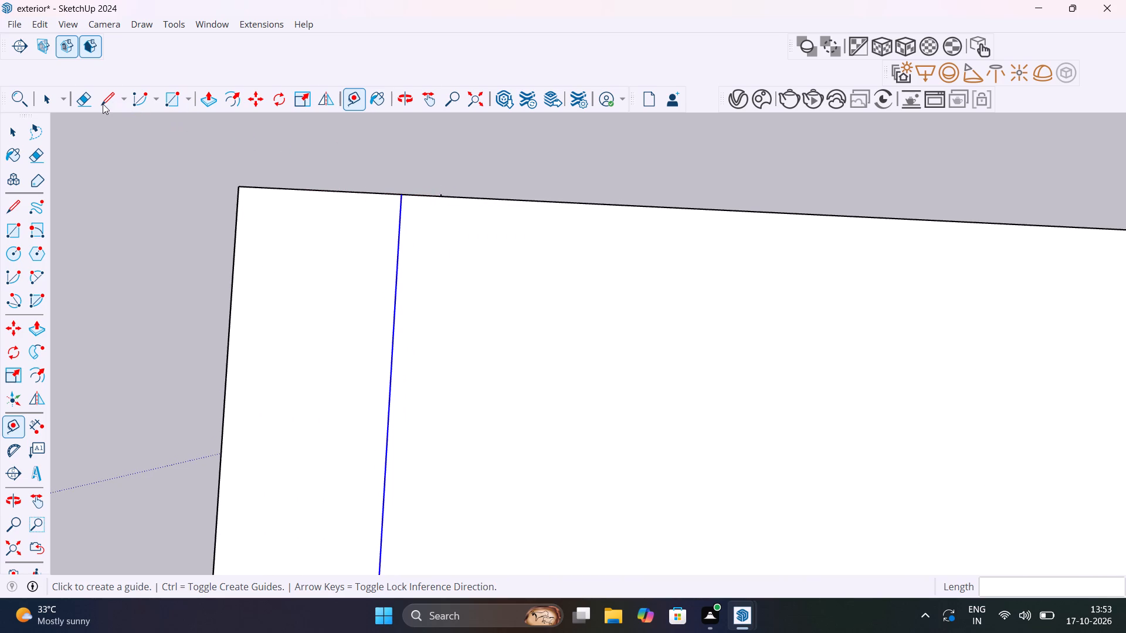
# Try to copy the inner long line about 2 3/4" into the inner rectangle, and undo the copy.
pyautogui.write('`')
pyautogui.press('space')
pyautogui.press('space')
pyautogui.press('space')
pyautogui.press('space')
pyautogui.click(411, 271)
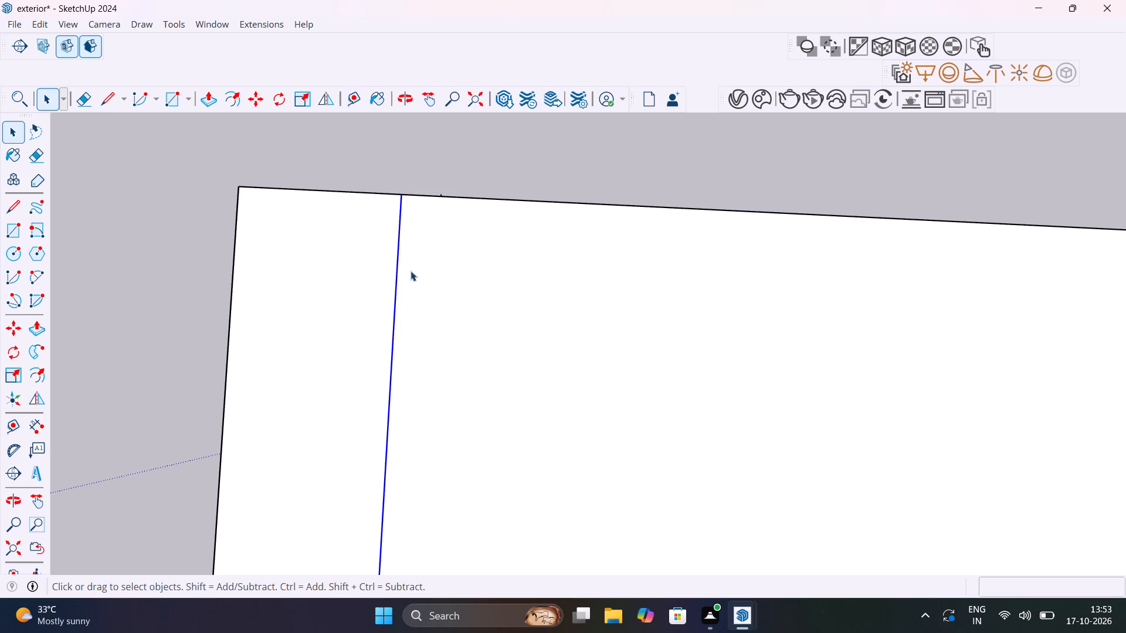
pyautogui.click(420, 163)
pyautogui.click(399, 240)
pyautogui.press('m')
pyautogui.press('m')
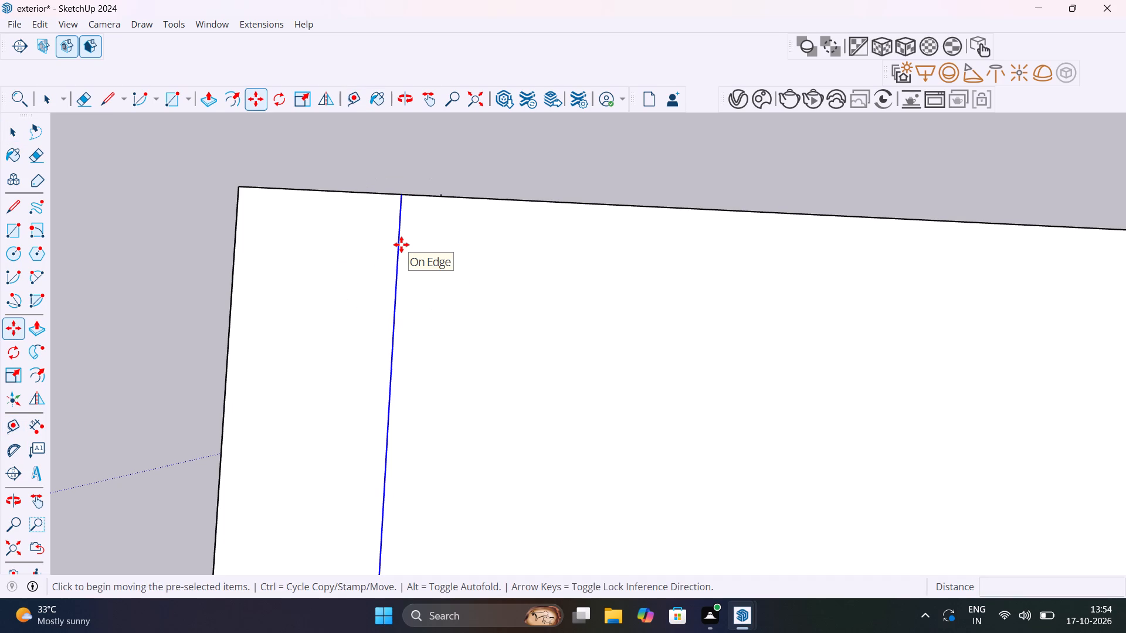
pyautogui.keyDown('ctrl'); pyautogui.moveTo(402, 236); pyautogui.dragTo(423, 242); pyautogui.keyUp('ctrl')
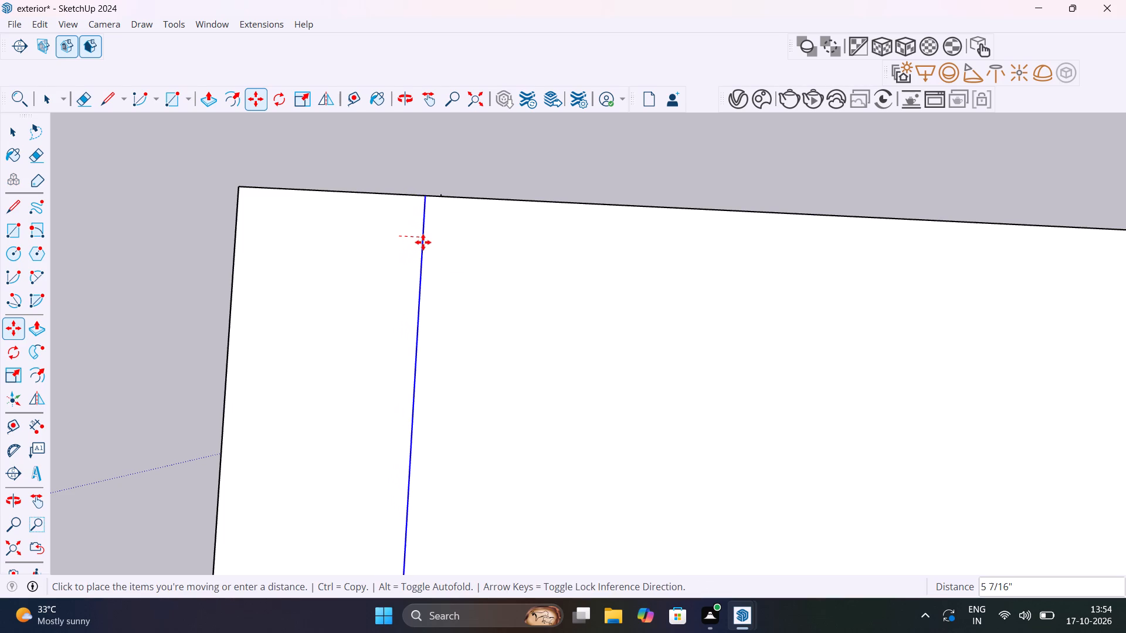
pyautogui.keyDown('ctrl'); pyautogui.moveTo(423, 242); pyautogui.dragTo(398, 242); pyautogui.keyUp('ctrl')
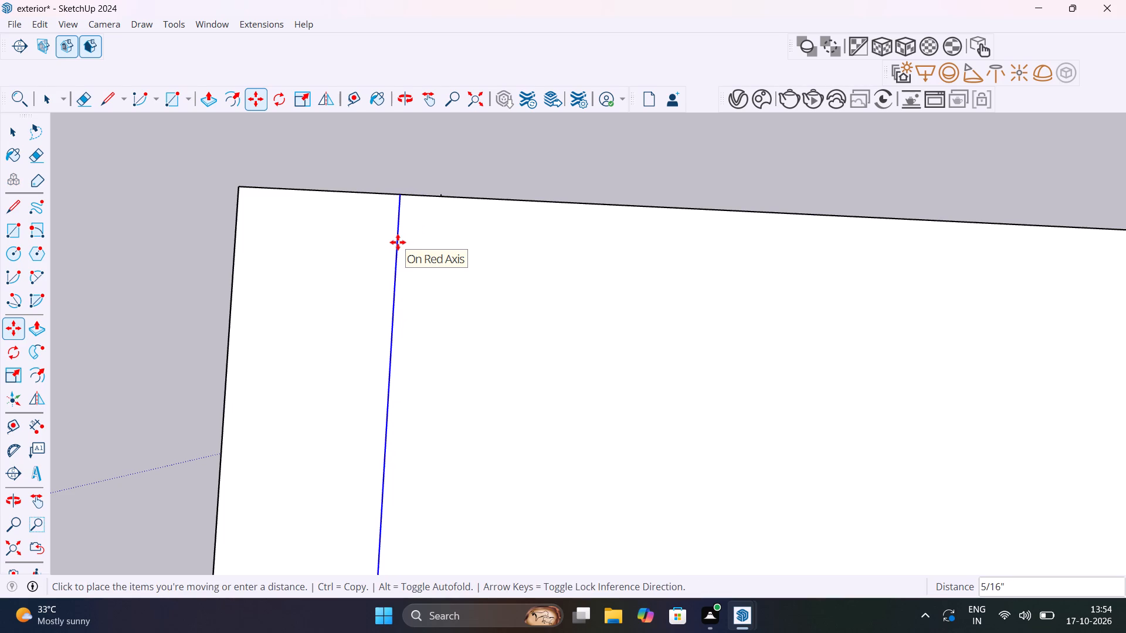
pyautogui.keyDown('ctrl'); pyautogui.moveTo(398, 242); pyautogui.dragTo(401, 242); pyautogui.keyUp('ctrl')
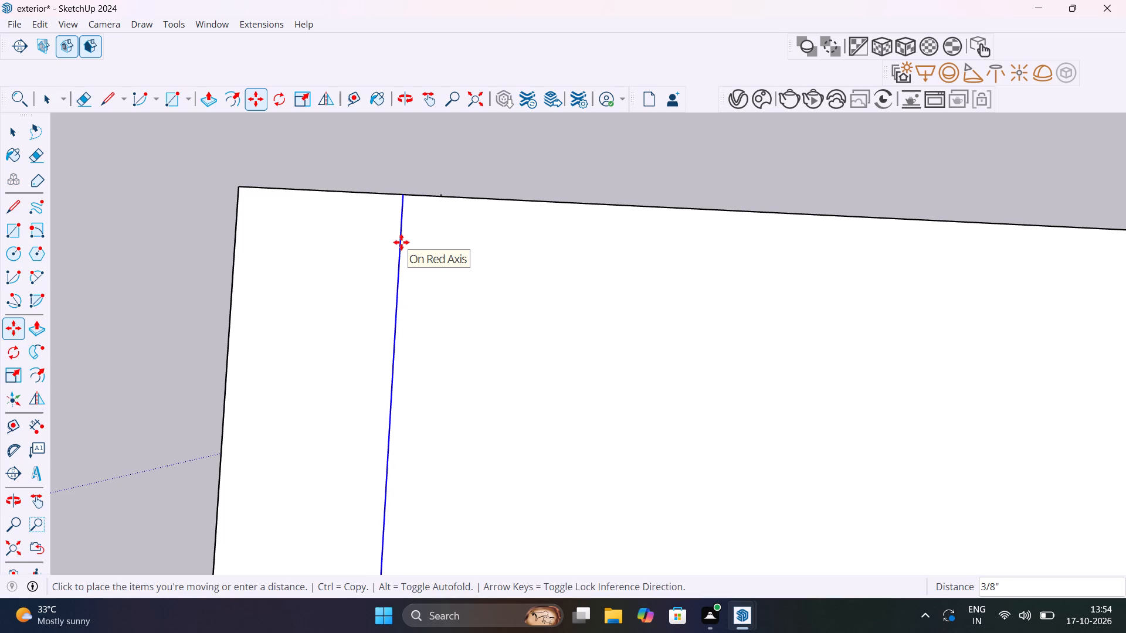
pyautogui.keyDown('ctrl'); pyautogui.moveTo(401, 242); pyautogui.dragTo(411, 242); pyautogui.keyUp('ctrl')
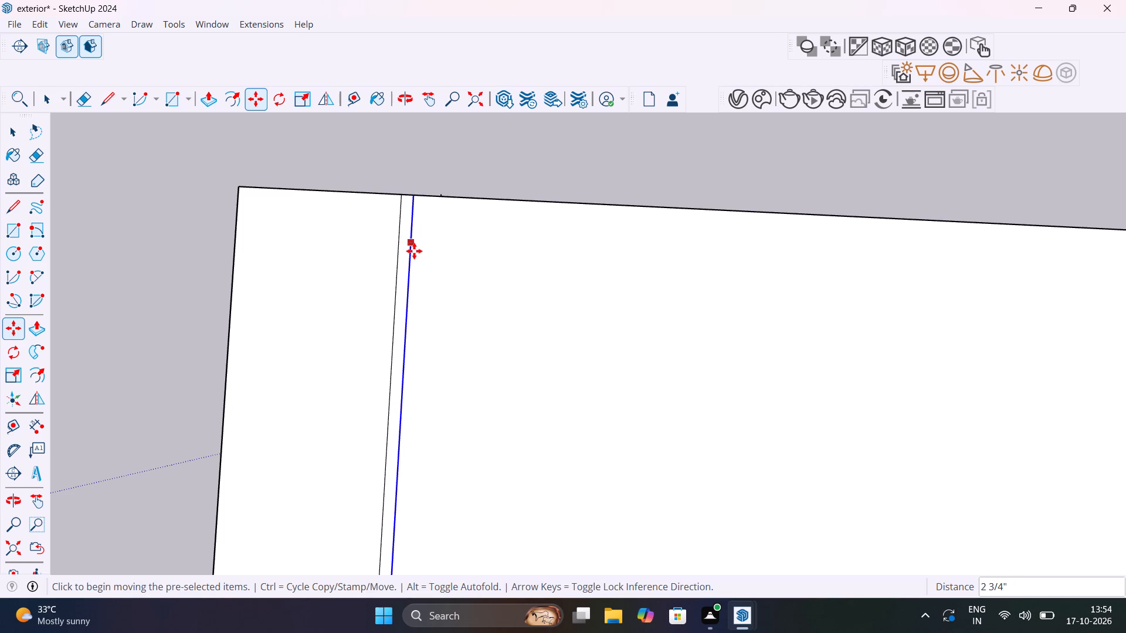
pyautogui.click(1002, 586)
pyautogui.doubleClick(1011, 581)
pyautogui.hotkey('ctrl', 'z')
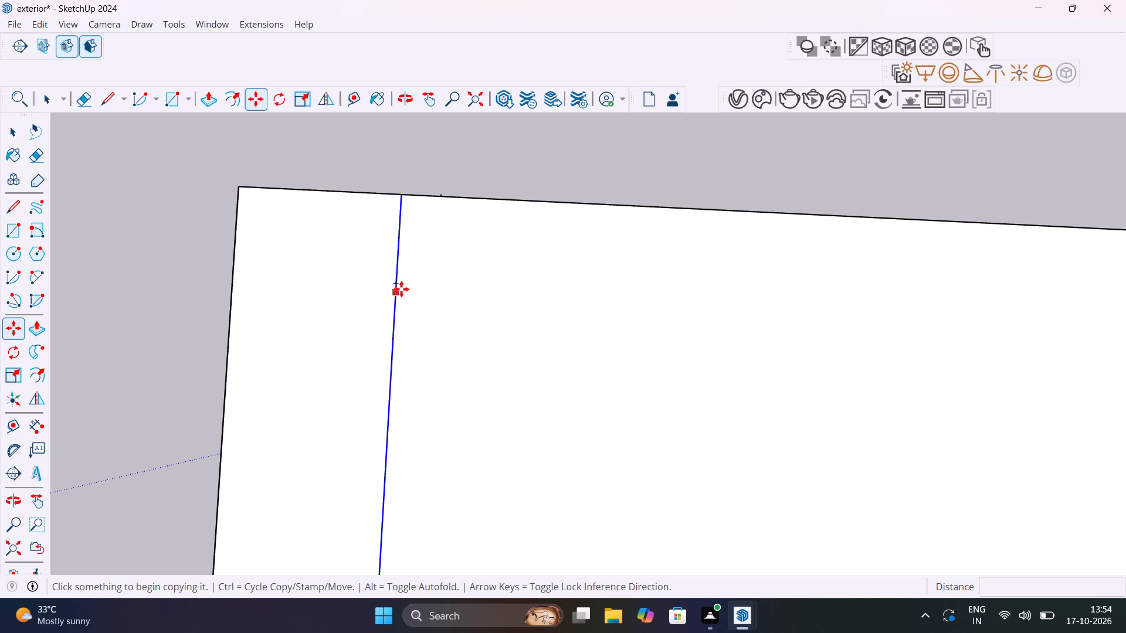
# Copy the inner long line 9" inward along the red axis, into the inner rectangle.
pyautogui.press('space')
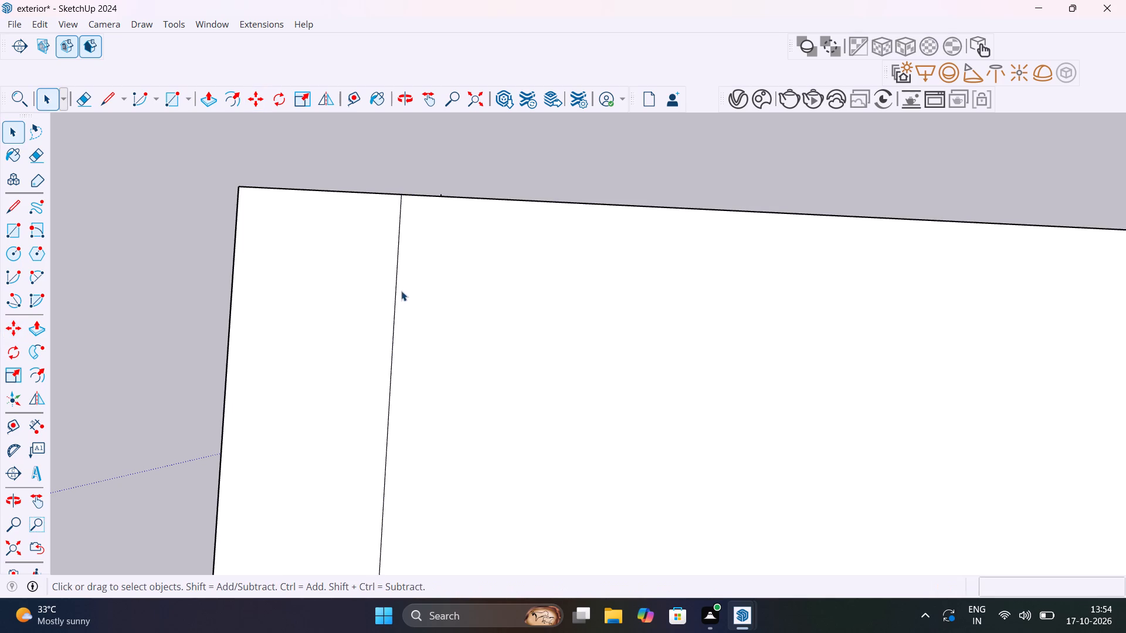
pyautogui.click(394, 297)
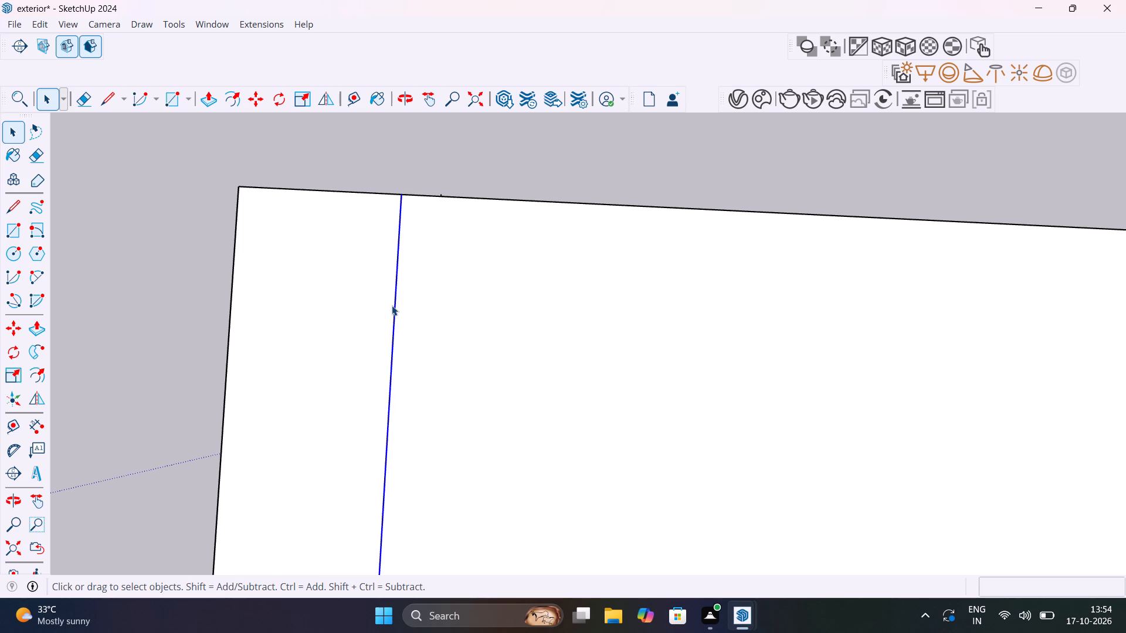
pyautogui.press('m')
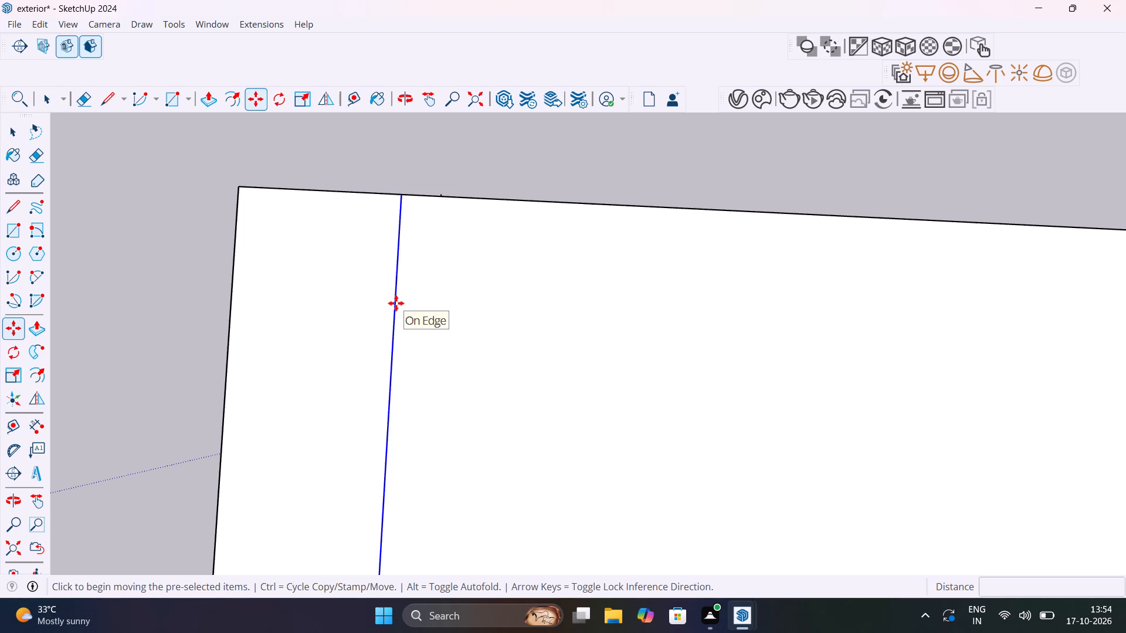
pyautogui.keyDown('ctrl'); pyautogui.moveTo(396, 303); pyautogui.dragTo(411, 304); pyautogui.keyUp('ctrl')
pyautogui.press('9')
pyautogui.hotkey('shift', '"')
pyautogui.press('Return')
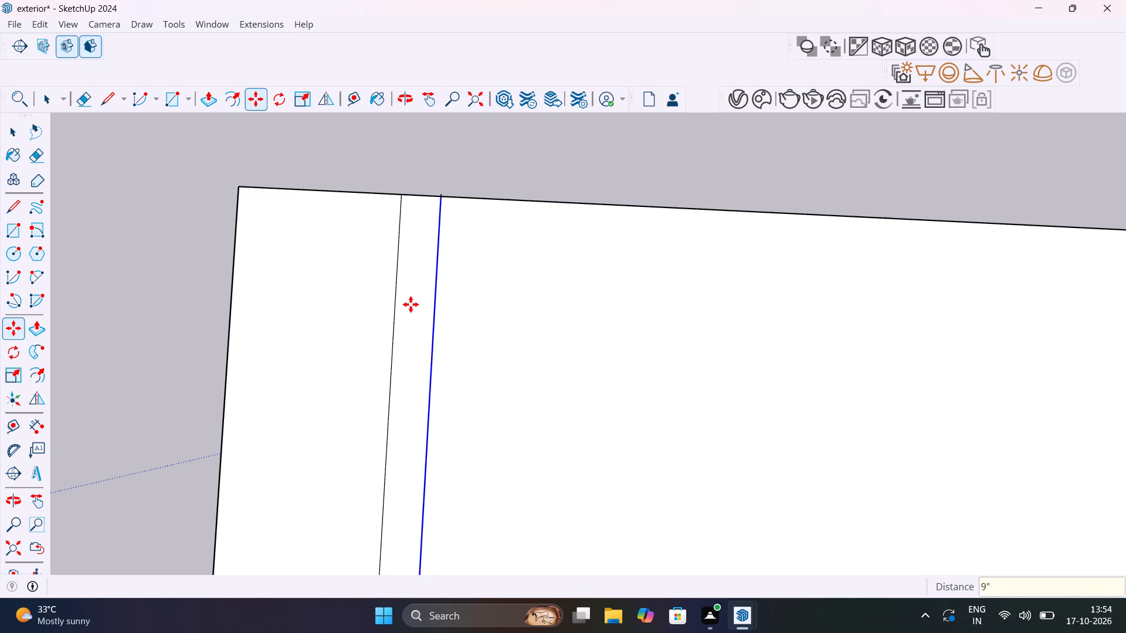
# Examine where the copied long line meets the far 19' edge and the inner short line.
pyautogui.scroll(5, 435, 203)
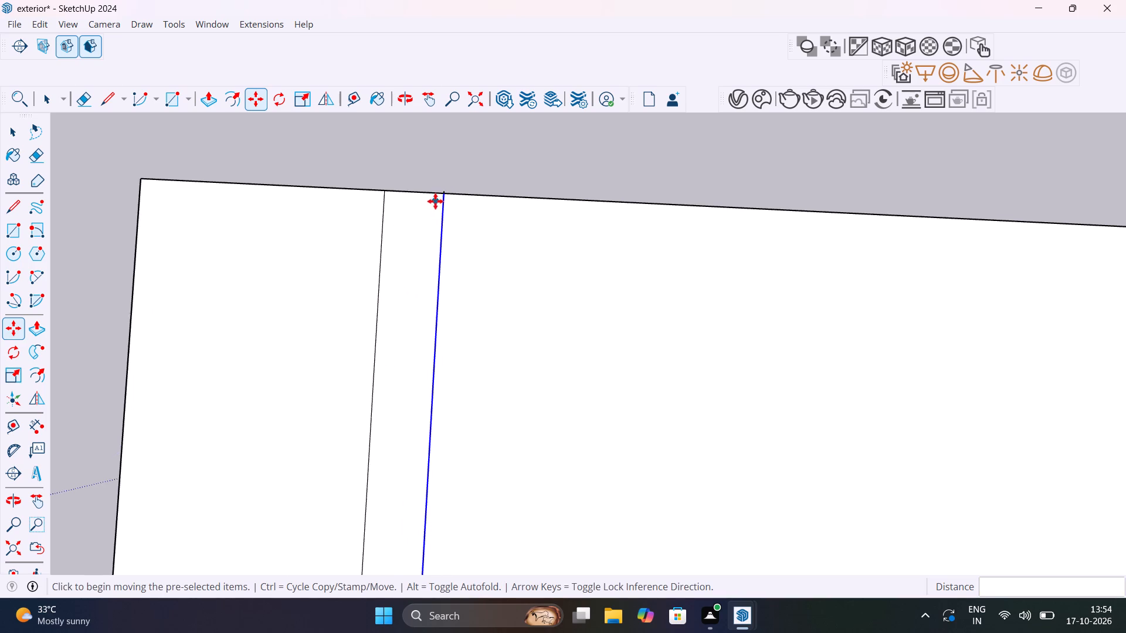
pyautogui.scroll(20, 435, 201)
pyautogui.scroll(12, 435, 201)
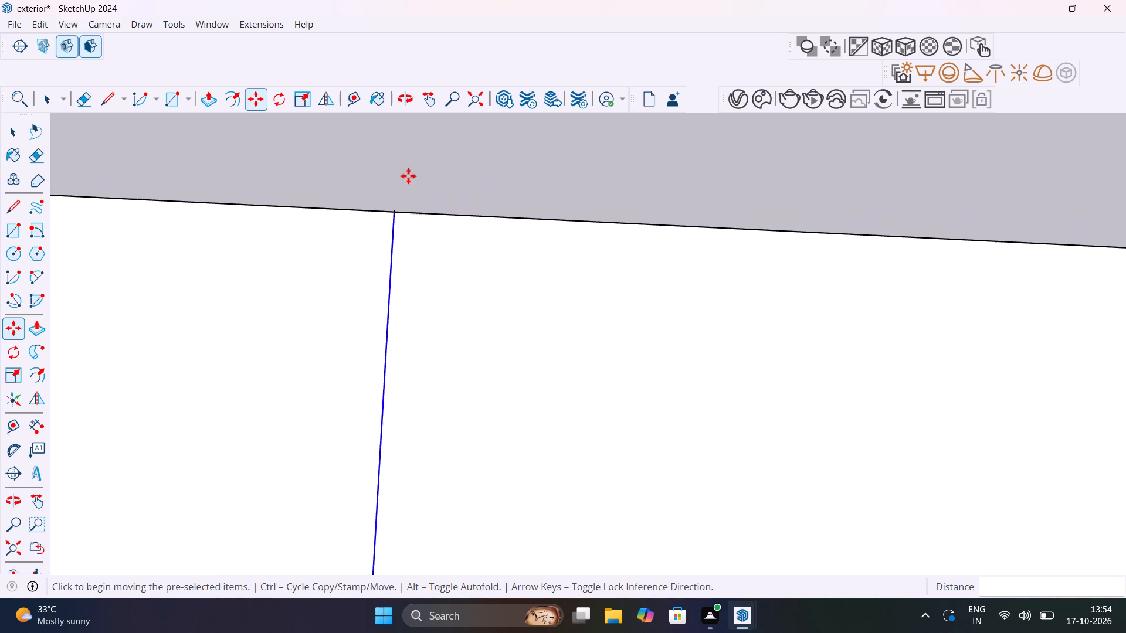
pyautogui.scroll(-20, 408, 176)
pyautogui.scroll(-7, 408, 176)
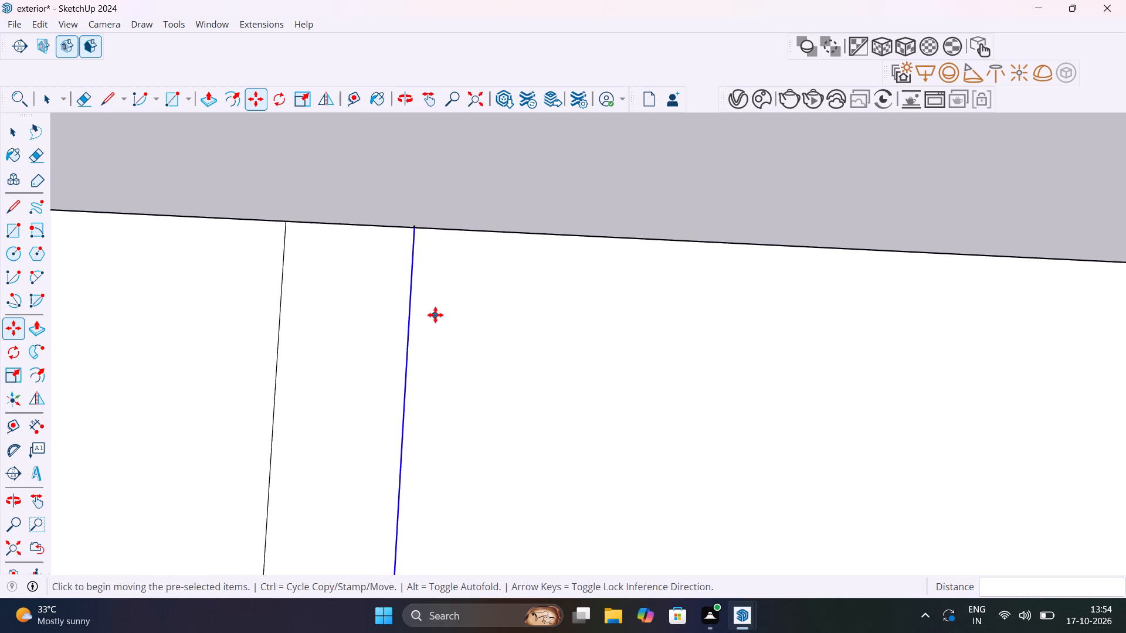
pyautogui.scroll(-20, 435, 315)
pyautogui.scroll(-8, 435, 315)
pyautogui.moveTo(476, 460); pyautogui.dragTo(475, 445, button='middle')
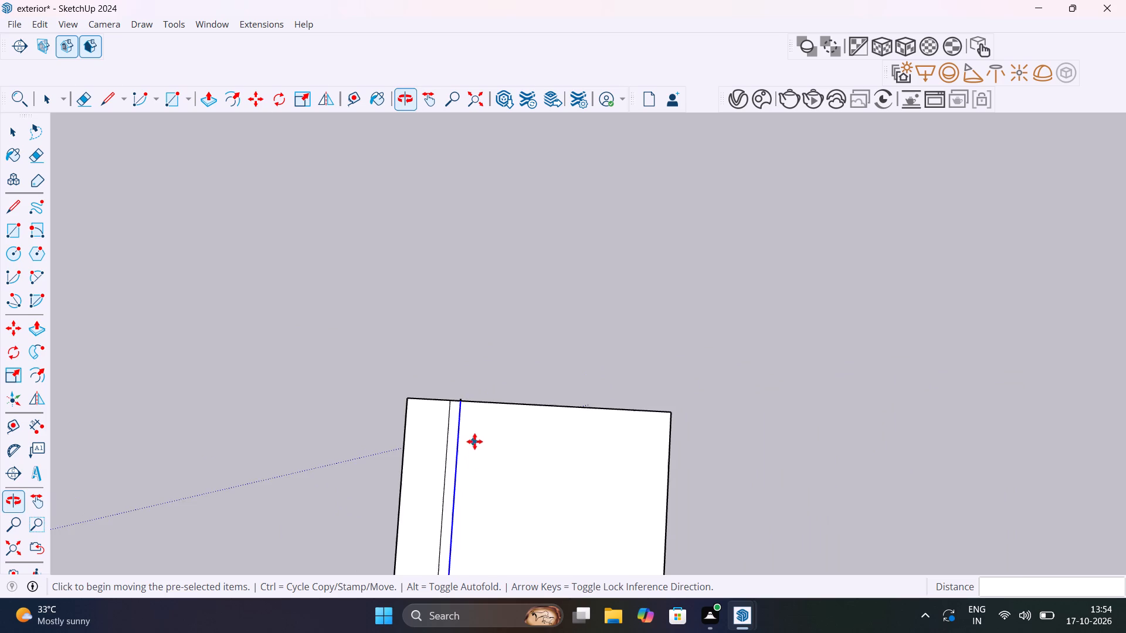
pyautogui.scroll(-20, 474, 441)
pyautogui.scroll(-5, 474, 441)
pyautogui.scroll(8, 461, 564)
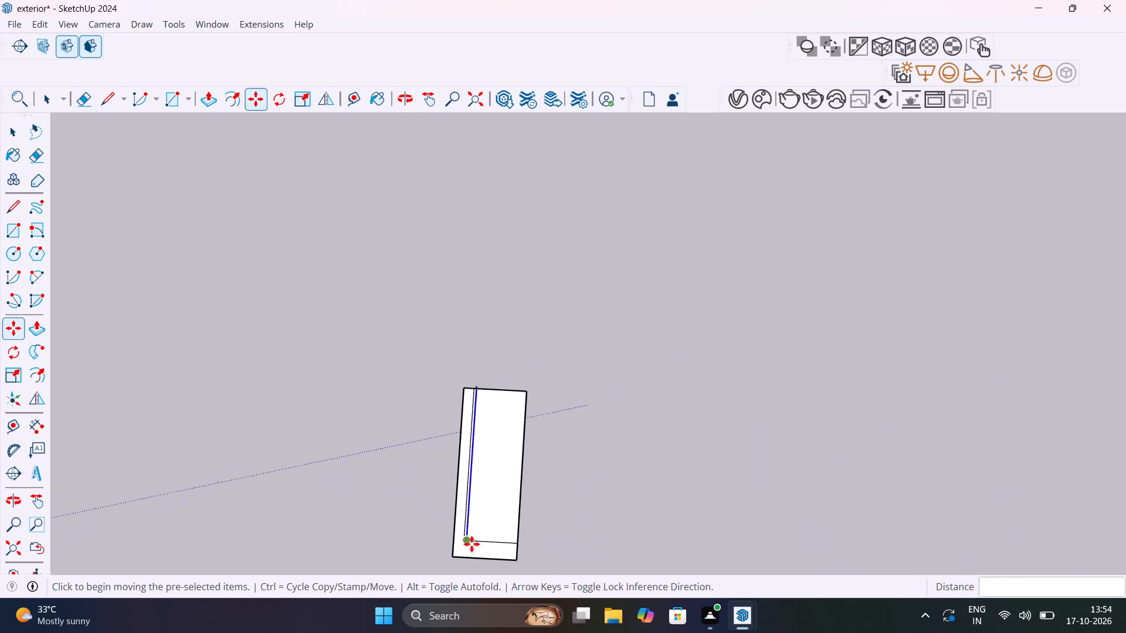
pyautogui.scroll(20, 472, 544)
pyautogui.scroll(17, 472, 544)
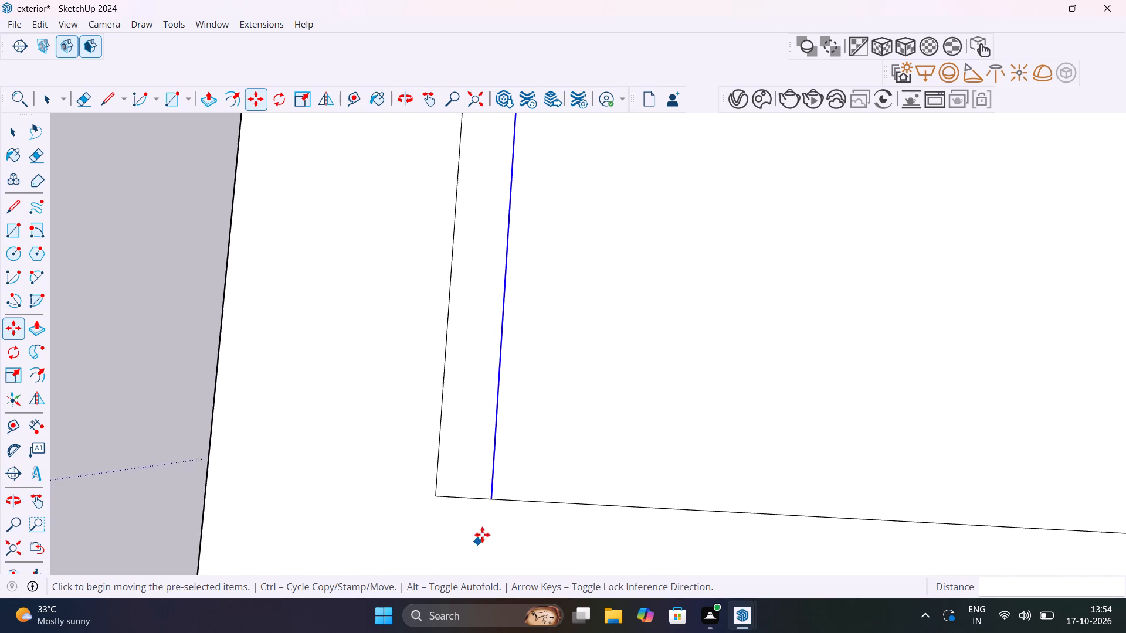
# Delete the copied long line that sits 9" inside the inner long line.
pyautogui.scroll(7, 482, 535)
pyautogui.scroll(20, 511, 485)
pyautogui.scroll(8, 511, 485)
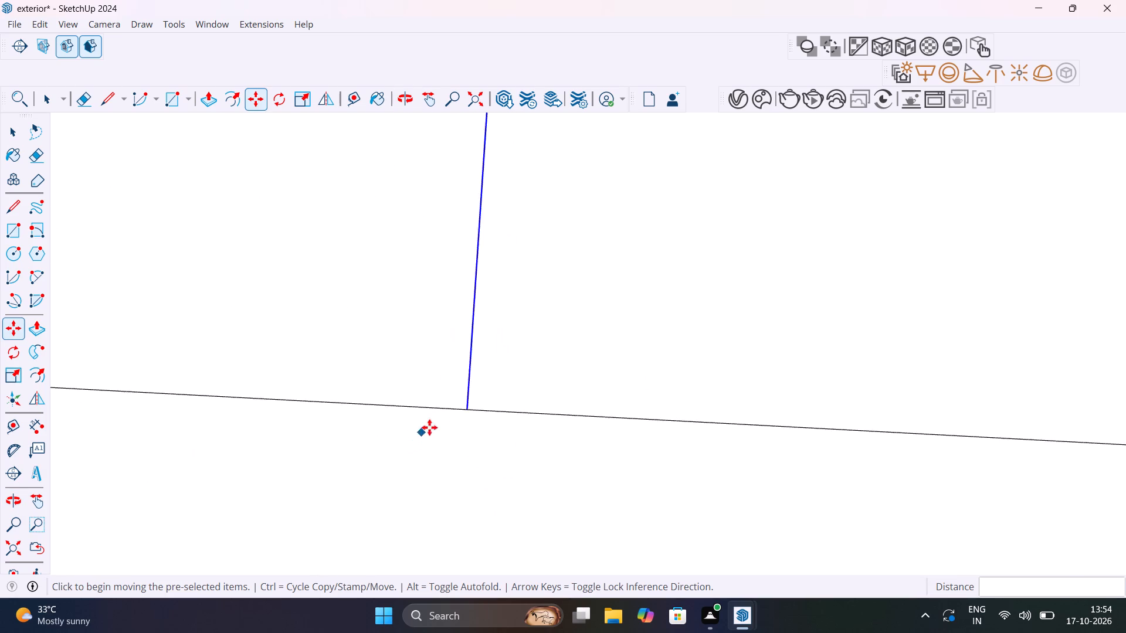
pyautogui.scroll(20, 429, 427)
pyautogui.scroll(20, 429, 427)
pyautogui.scroll(4, 429, 427)
pyautogui.scroll(-7, 496, 390)
pyautogui.scroll(4, 496, 393)
pyautogui.scroll(-5, 493, 387)
pyautogui.scroll(1, 491, 395)
pyautogui.scroll(-20, 489, 387)
pyautogui.scroll(-12, 489, 387)
pyautogui.scroll(4, 507, 431)
pyautogui.scroll(-9, 506, 422)
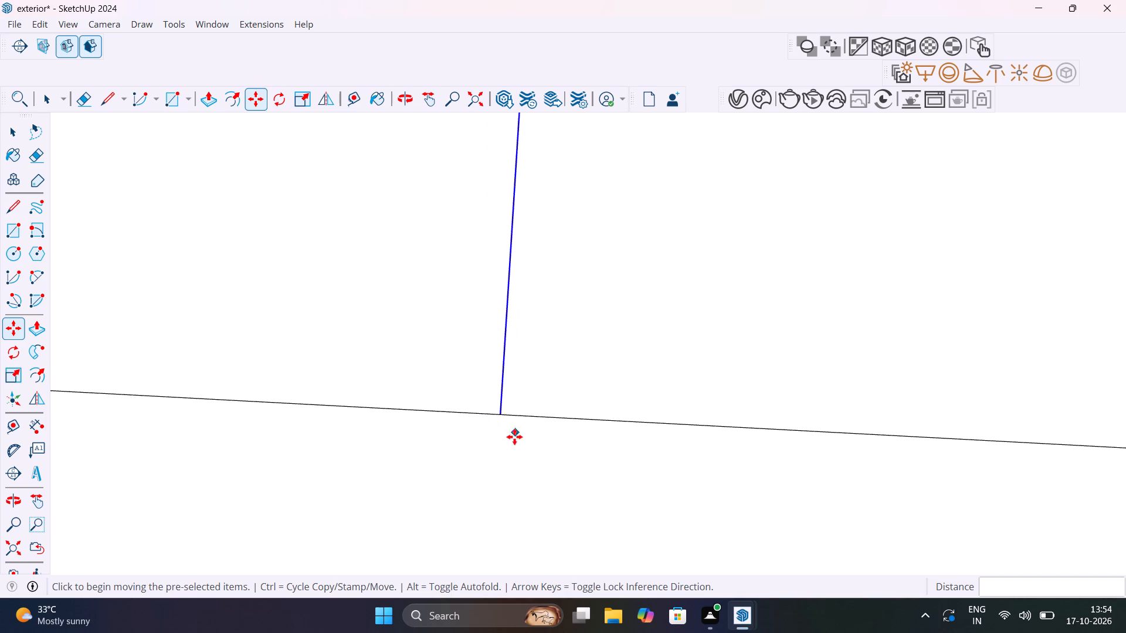
pyautogui.scroll(-13, 514, 437)
pyautogui.press('space')
pyautogui.press('space')
pyautogui.press('space')
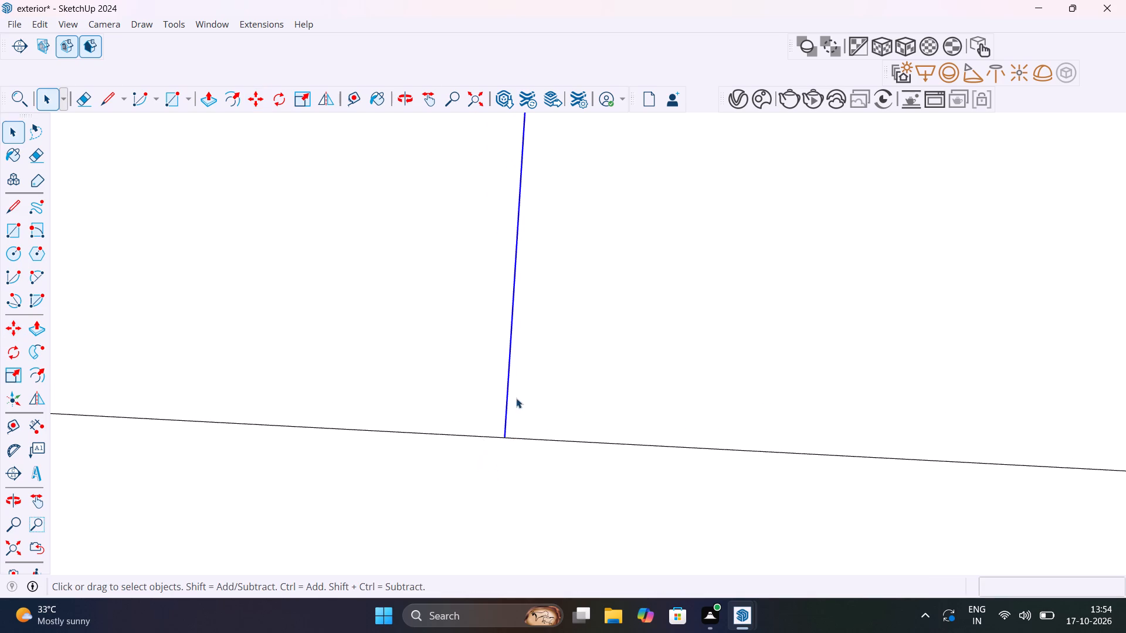
pyautogui.press('Delete')
# Copy the inner long line inward along the red axis from its end on the far 19' edge, first 6", then corrected to 9".
pyautogui.scroll(-6, 513, 395)
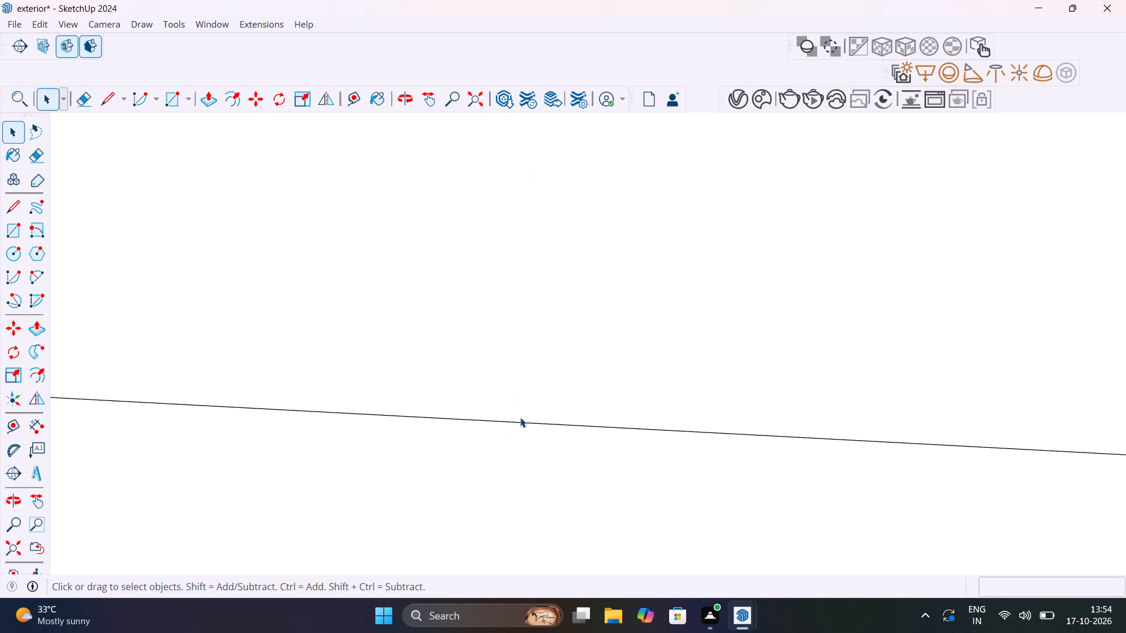
pyautogui.scroll(-3, 520, 417)
pyautogui.middleClick(530, 431)
pyautogui.middleClick(530, 431)
pyautogui.scroll(-12, 521, 460)
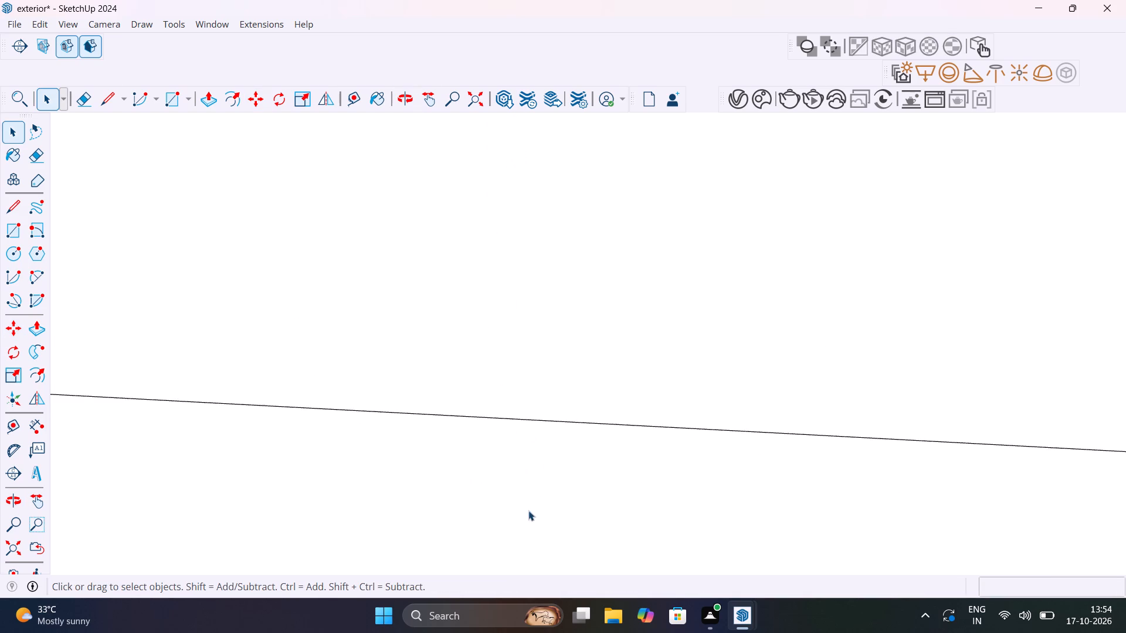
pyautogui.scroll(-20, 528, 511)
pyautogui.scroll(-13, 528, 511)
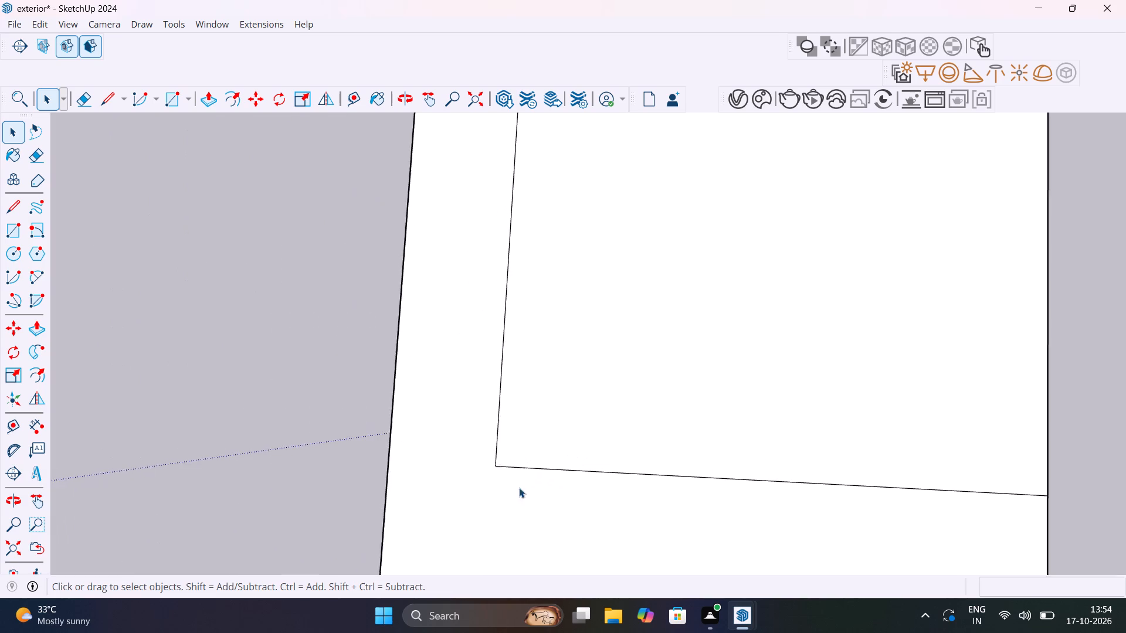
pyautogui.scroll(-20, 519, 488)
pyautogui.scroll(-2, 519, 488)
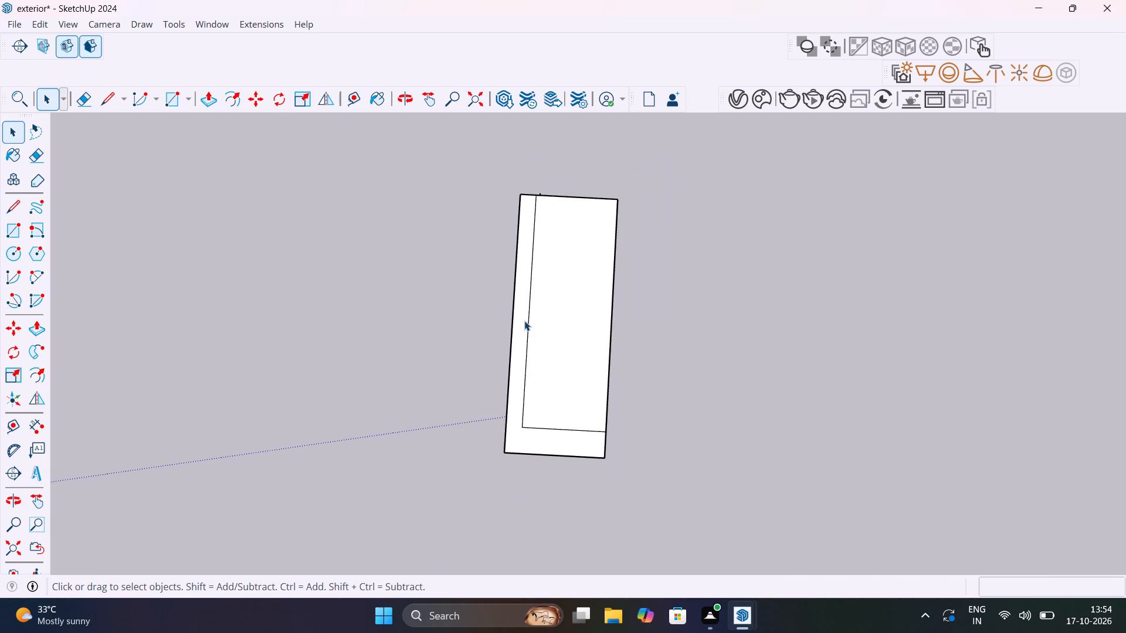
pyautogui.click(528, 315)
pyautogui.scroll(17, 542, 195)
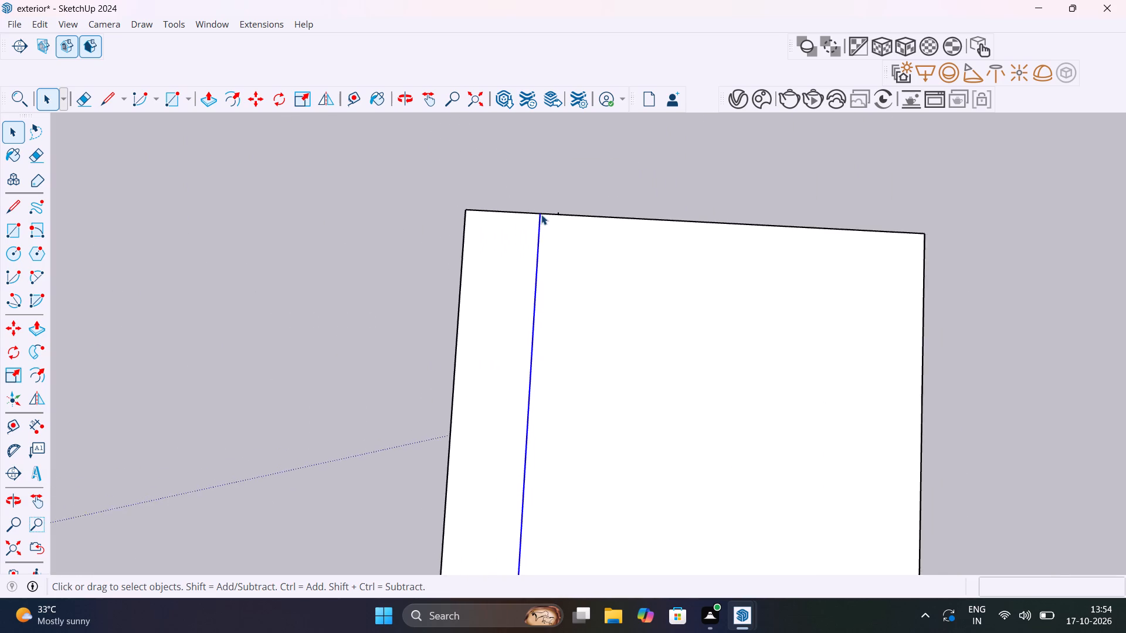
pyautogui.scroll(6, 541, 215)
pyautogui.press('m')
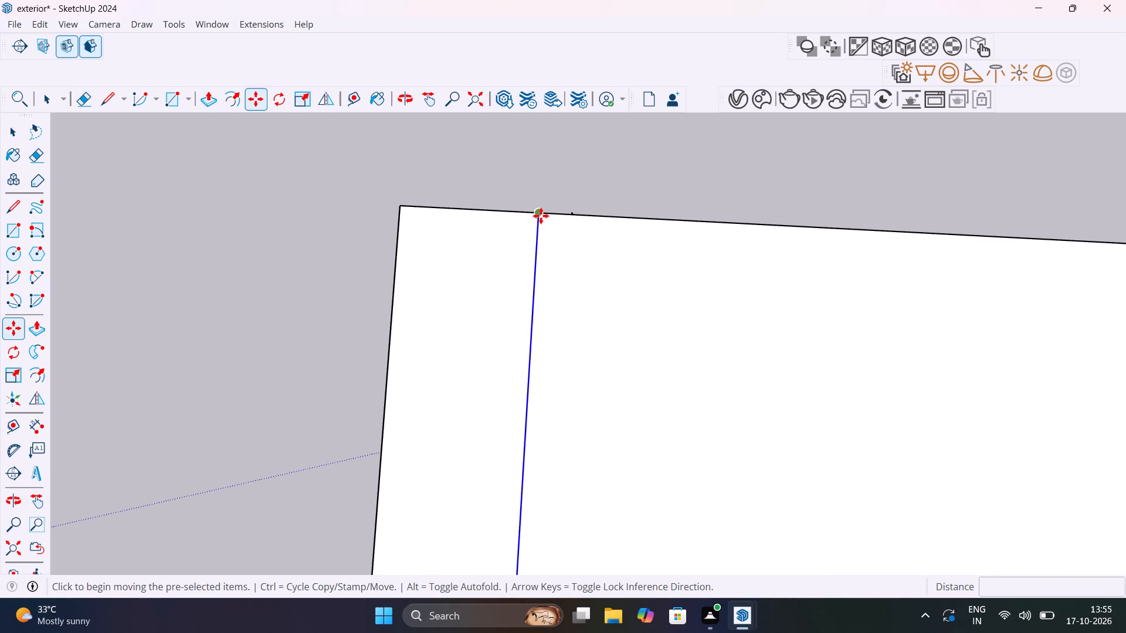
pyautogui.click(538, 211)
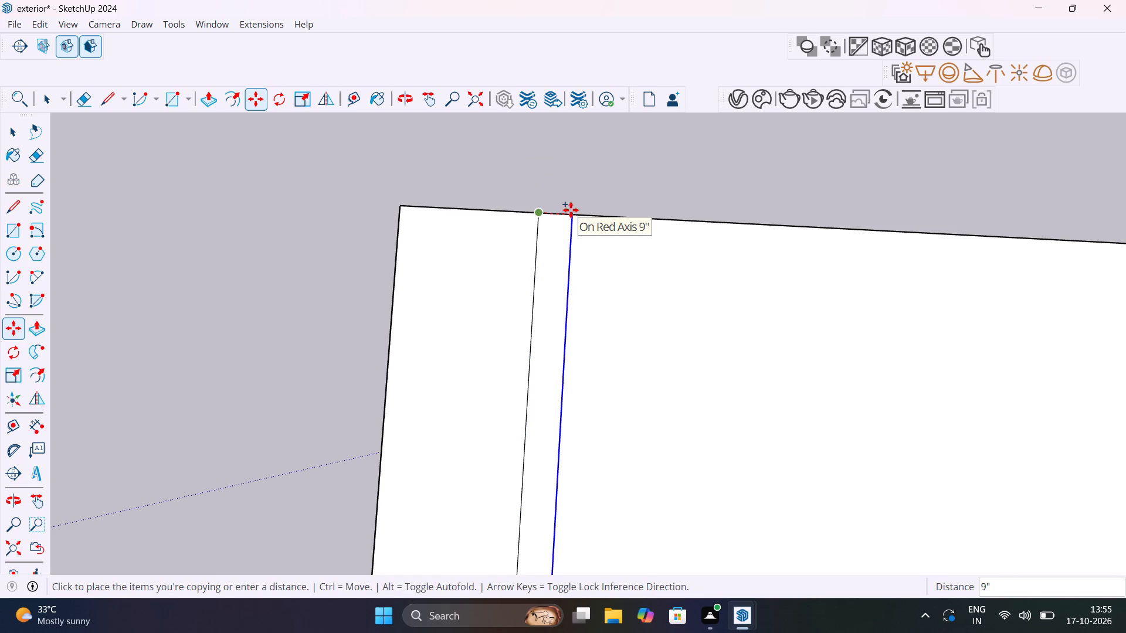
pyautogui.press('6')
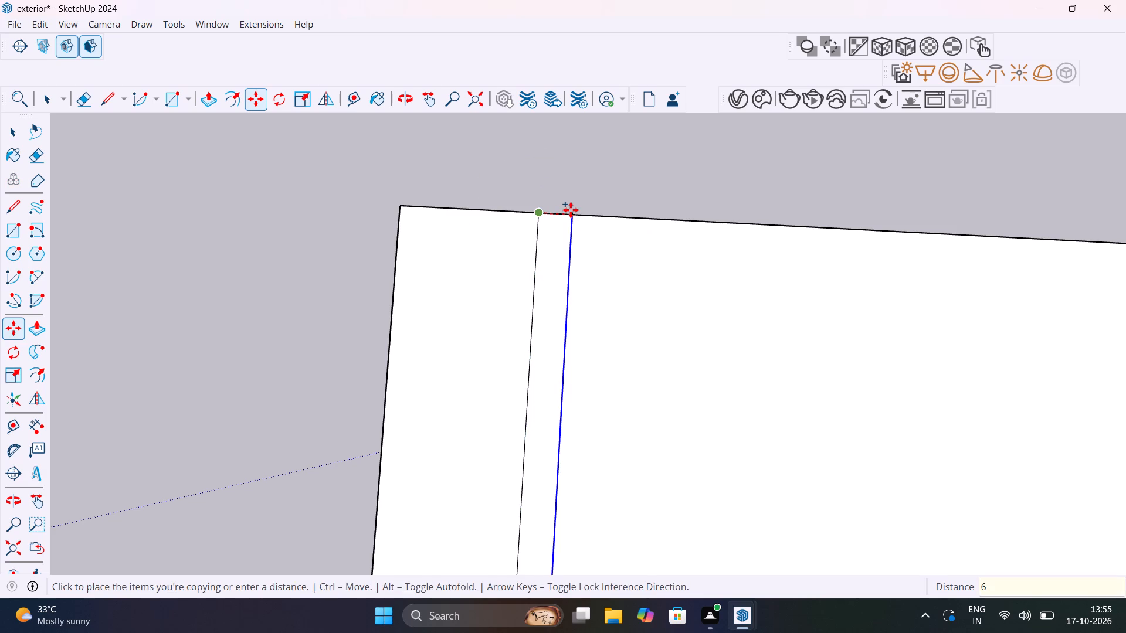
pyautogui.hotkey('shift', '"')
pyautogui.press('Return')
pyautogui.scroll(4, 558, 210)
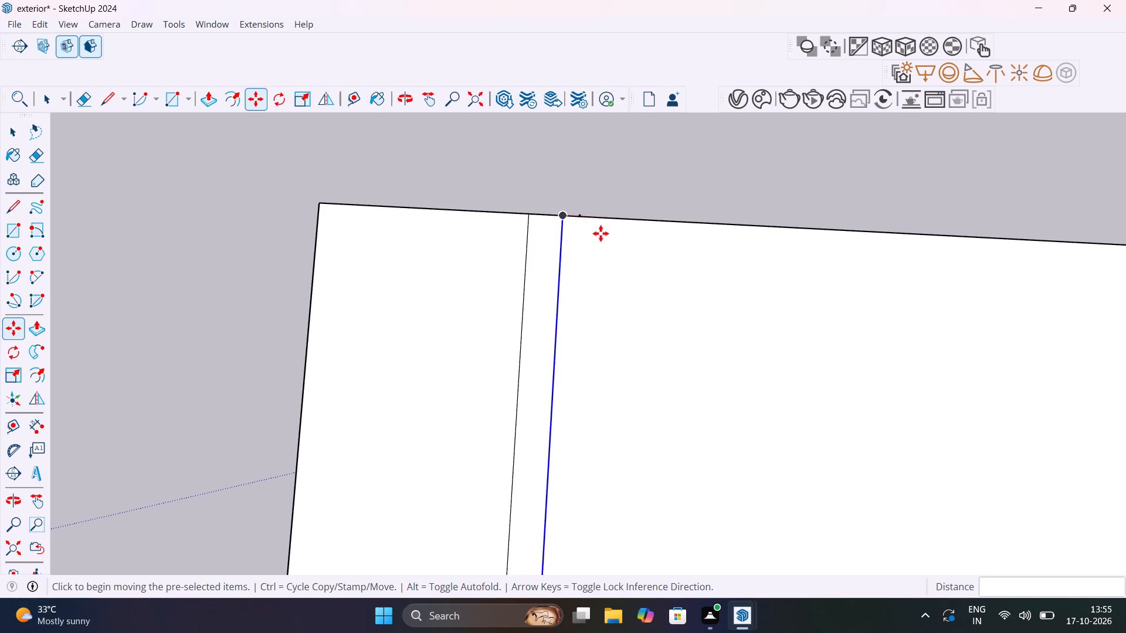
pyautogui.press('9')
pyautogui.hotkey('shift', '"')
pyautogui.press('Return')
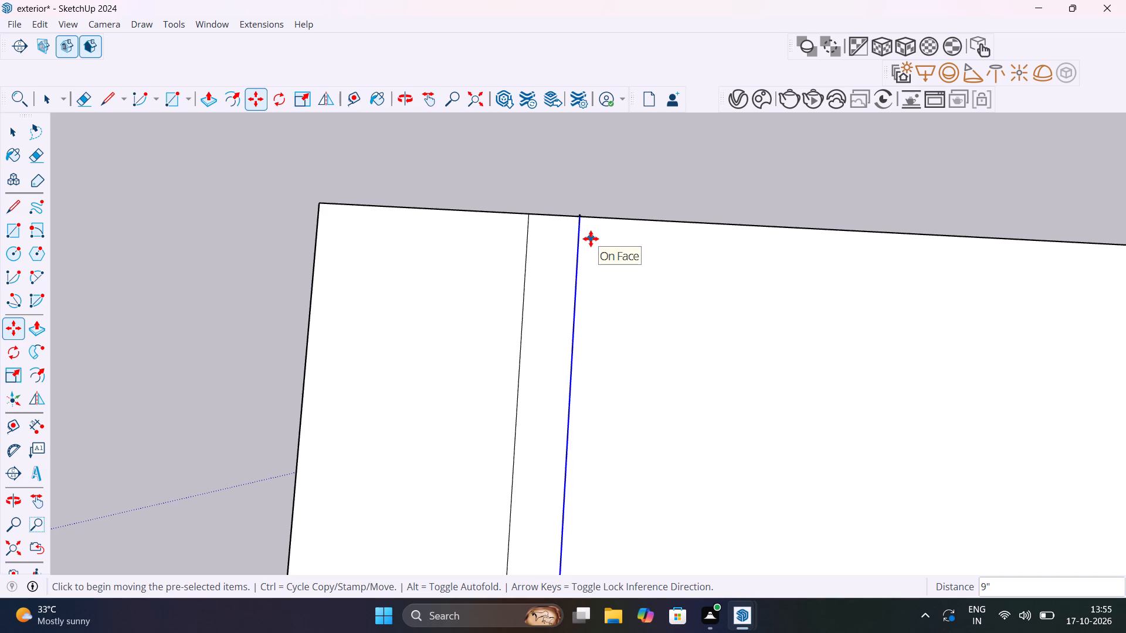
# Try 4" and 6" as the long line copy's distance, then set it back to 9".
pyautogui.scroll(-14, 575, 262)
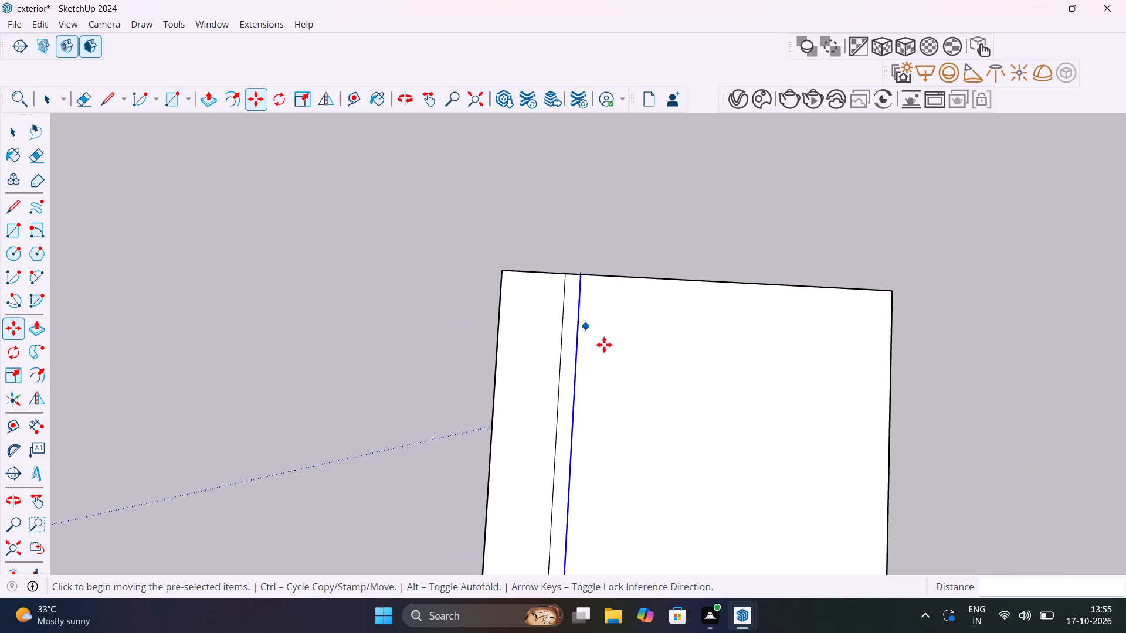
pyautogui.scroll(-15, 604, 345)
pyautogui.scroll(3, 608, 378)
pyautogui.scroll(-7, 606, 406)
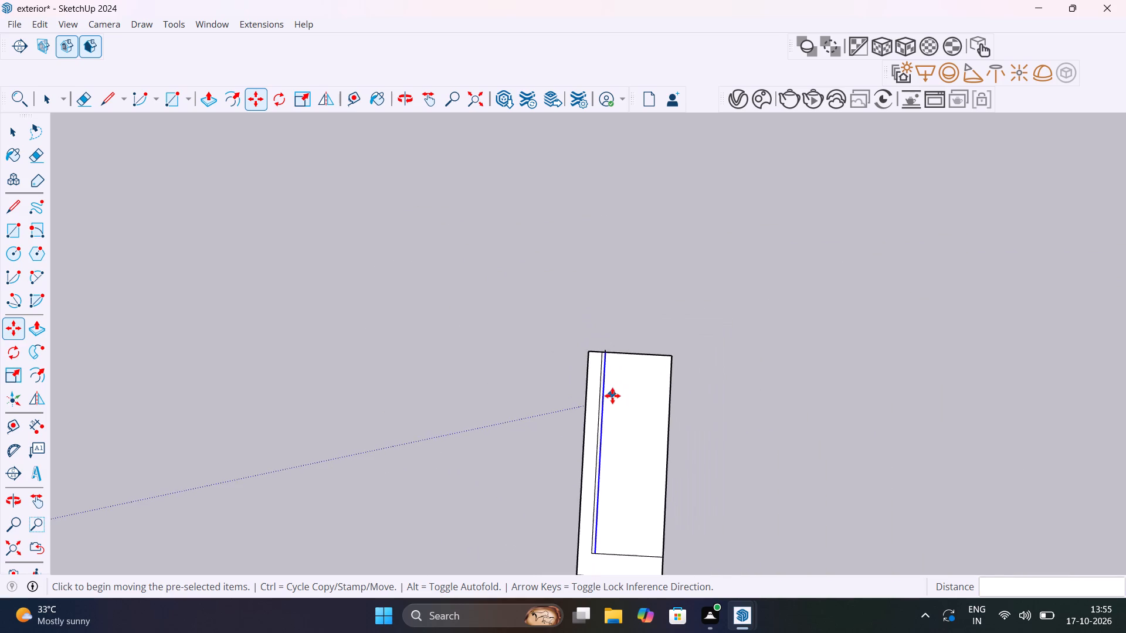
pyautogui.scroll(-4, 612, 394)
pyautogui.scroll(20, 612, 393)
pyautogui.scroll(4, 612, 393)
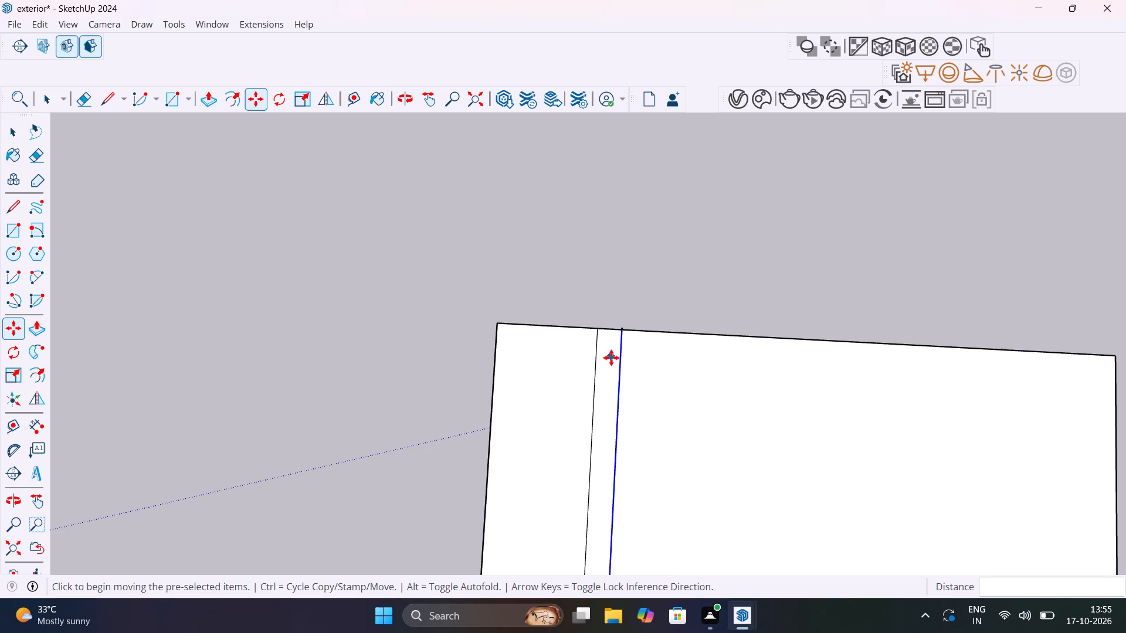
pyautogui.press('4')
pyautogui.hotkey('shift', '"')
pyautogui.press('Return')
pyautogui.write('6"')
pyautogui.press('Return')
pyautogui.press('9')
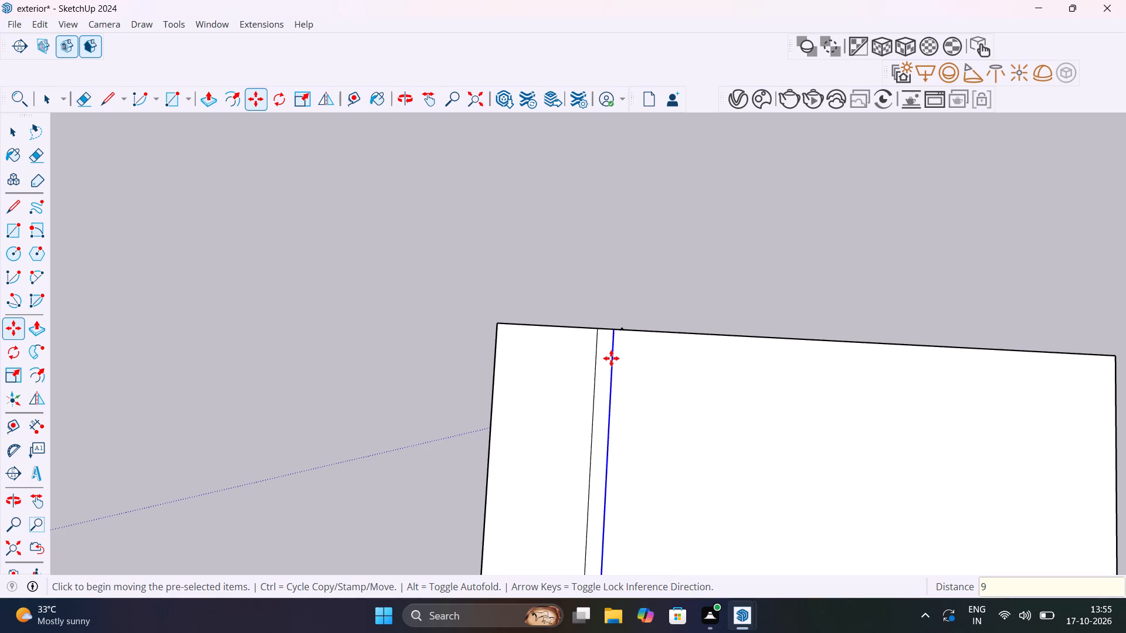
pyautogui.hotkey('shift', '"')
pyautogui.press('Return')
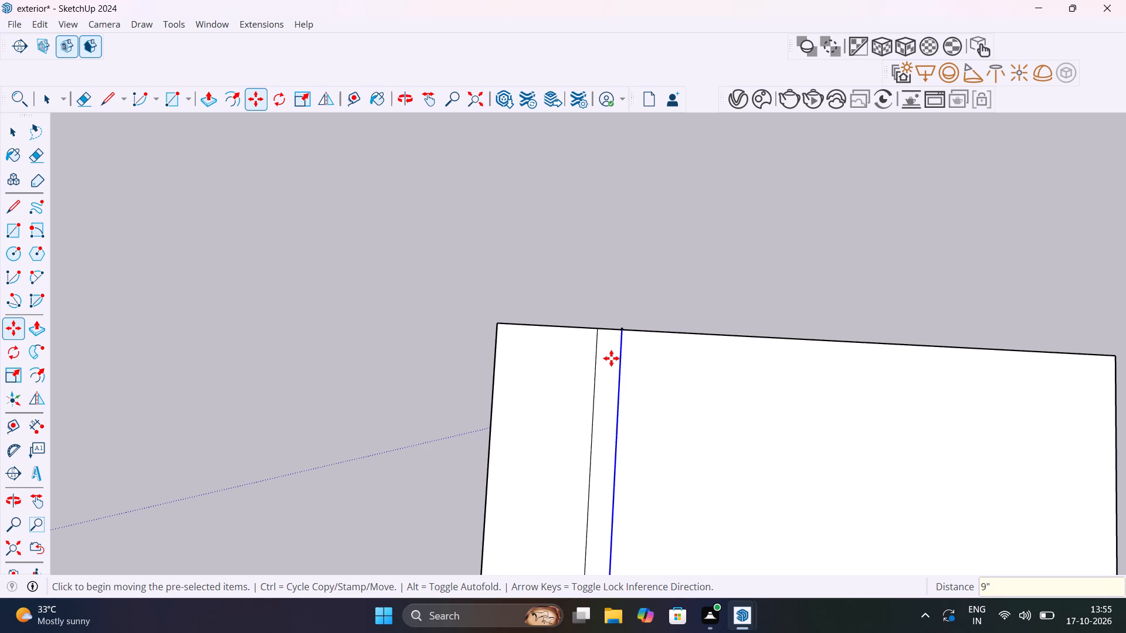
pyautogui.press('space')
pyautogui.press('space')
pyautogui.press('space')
# Copy the inner short line 9" inward along the copied long line, starting from the corner where they meet.
pyautogui.scroll(-7, 611, 358)
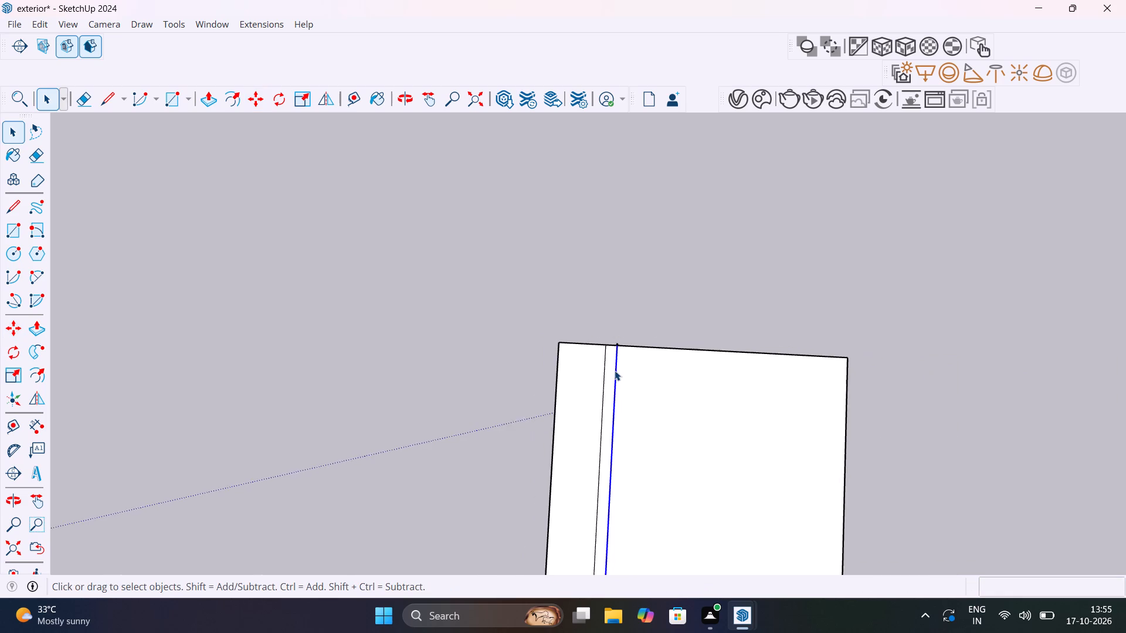
pyautogui.scroll(-20, 615, 370)
pyautogui.scroll(-3, 615, 370)
pyautogui.scroll(9, 623, 503)
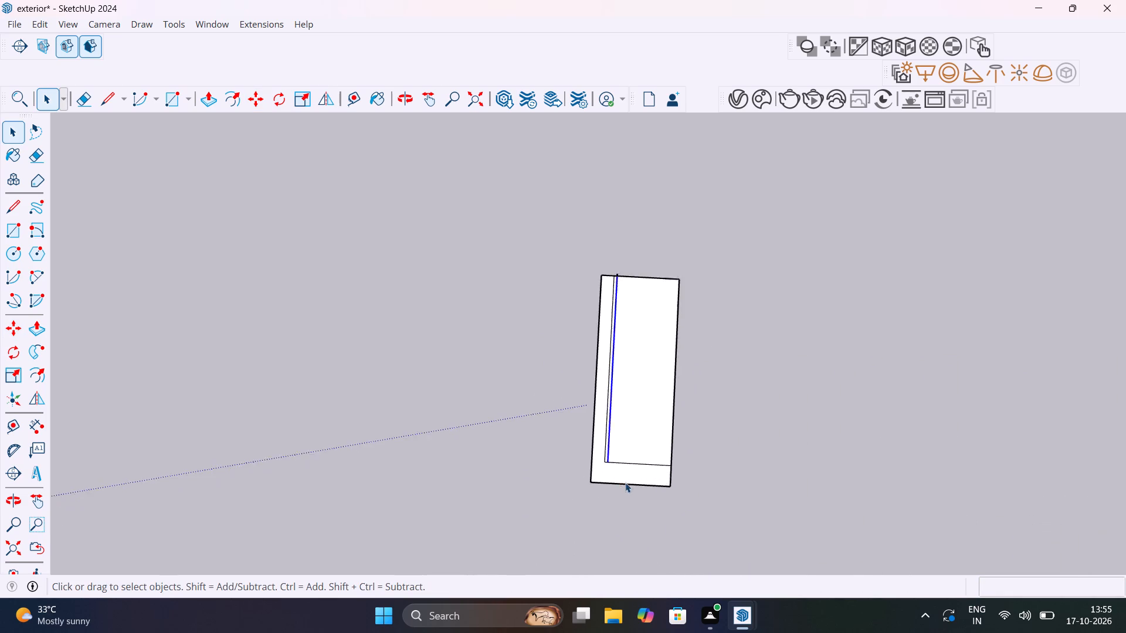
pyautogui.scroll(17, 625, 482)
pyautogui.click(675, 470)
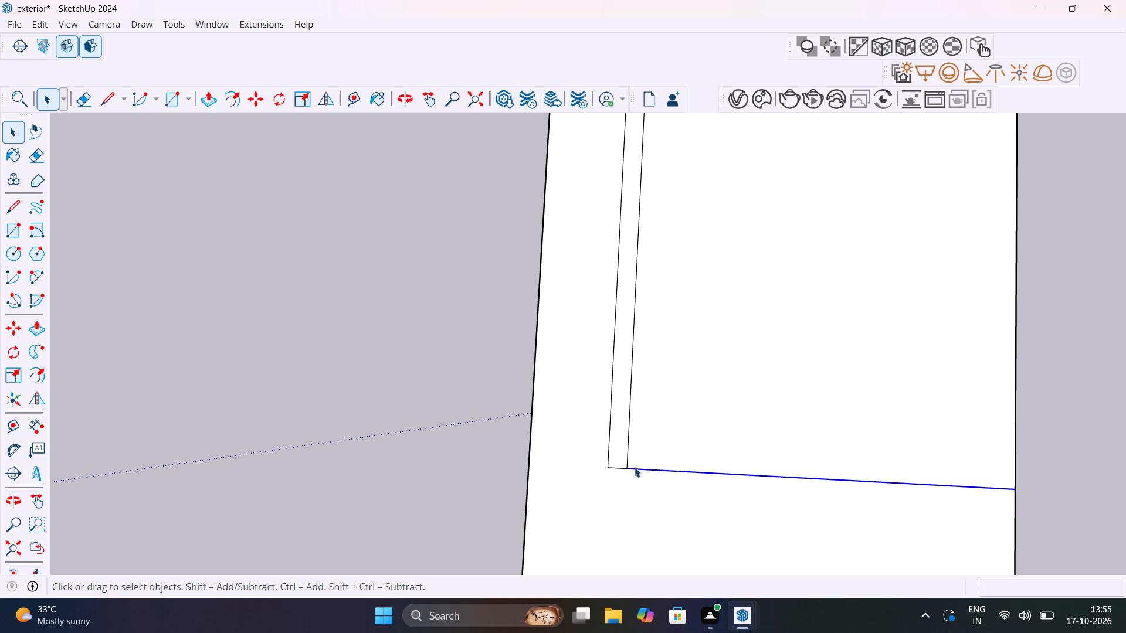
pyautogui.press('m')
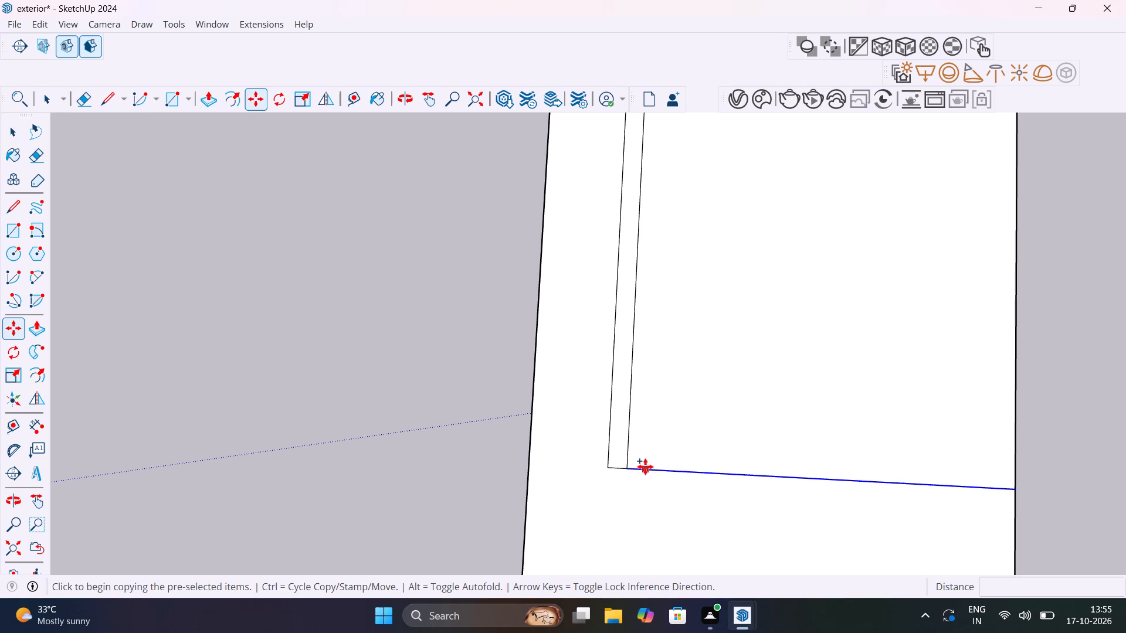
pyautogui.click(628, 470)
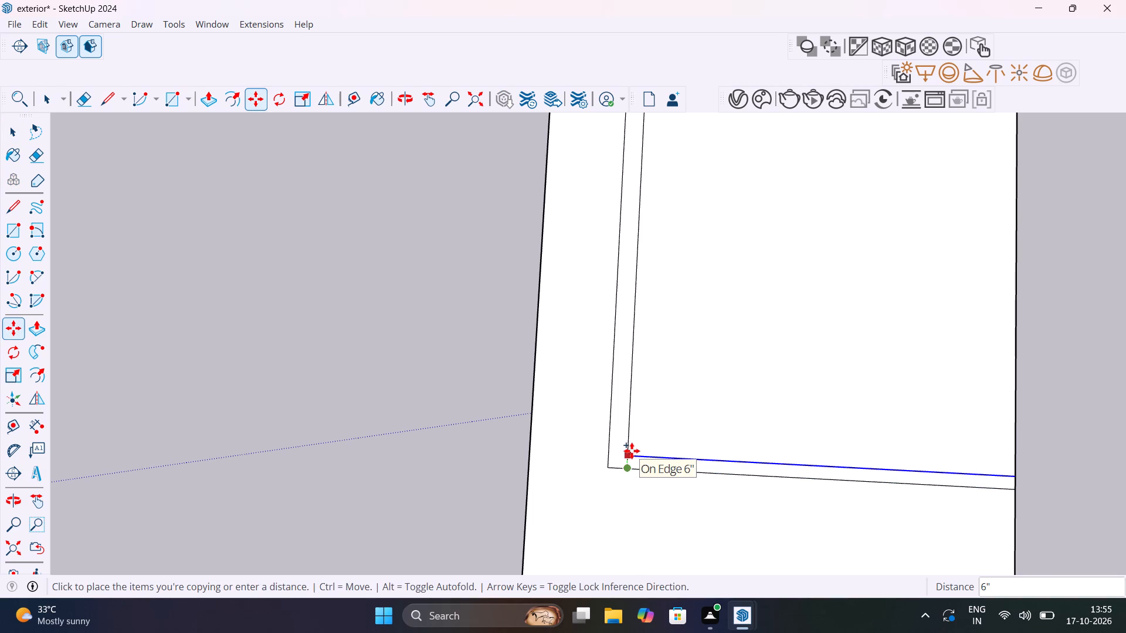
pyautogui.press('9')
pyautogui.hotkey('shift', '"')
pyautogui.press('Return')
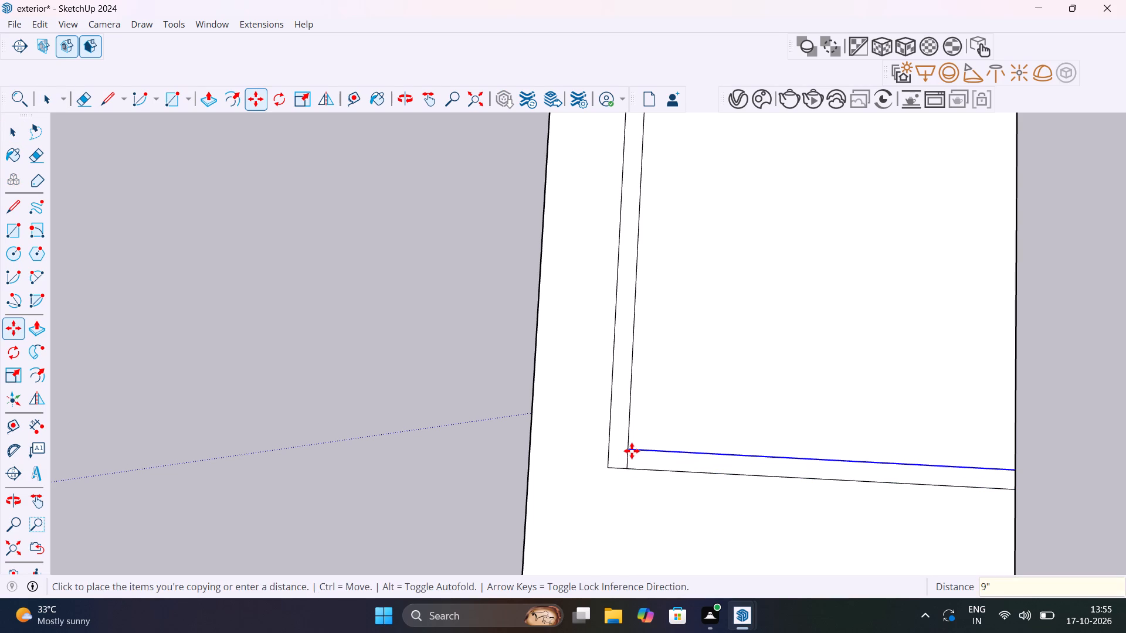
# Delete the short leftover piece of the copied long line between the two short lines at the inner corner.
pyautogui.scroll(4, 630, 464)
pyautogui.press('space')
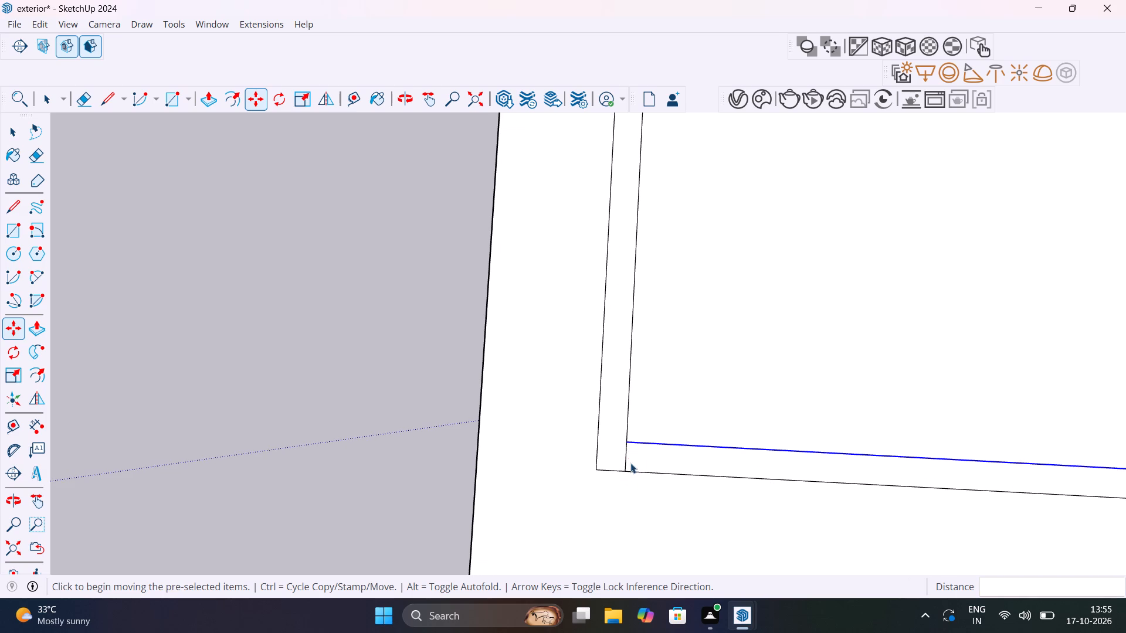
pyautogui.press('space')
pyautogui.scroll(4, 617, 452)
pyautogui.click(630, 453)
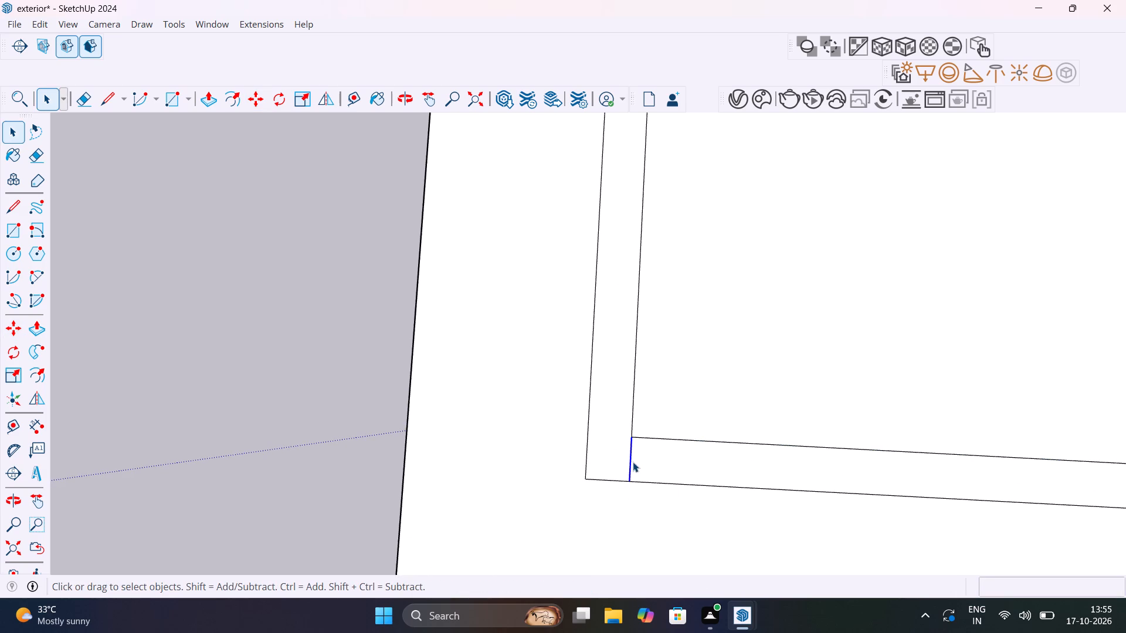
pyautogui.press('Delete')
# Examine the end of the copied long line where it meets the far 19' edge of the ground rectangle.
pyautogui.scroll(-20, 628, 439)
pyautogui.scroll(-2, 628, 439)
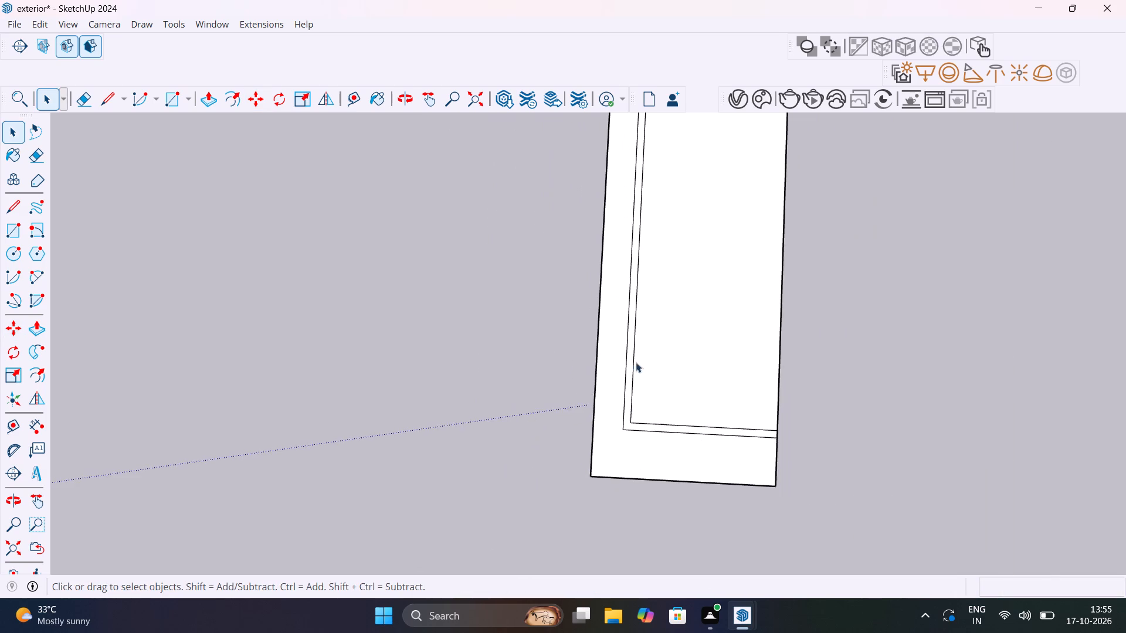
pyautogui.scroll(-8, 640, 315)
pyautogui.scroll(20, 613, 254)
pyautogui.scroll(2, 613, 254)
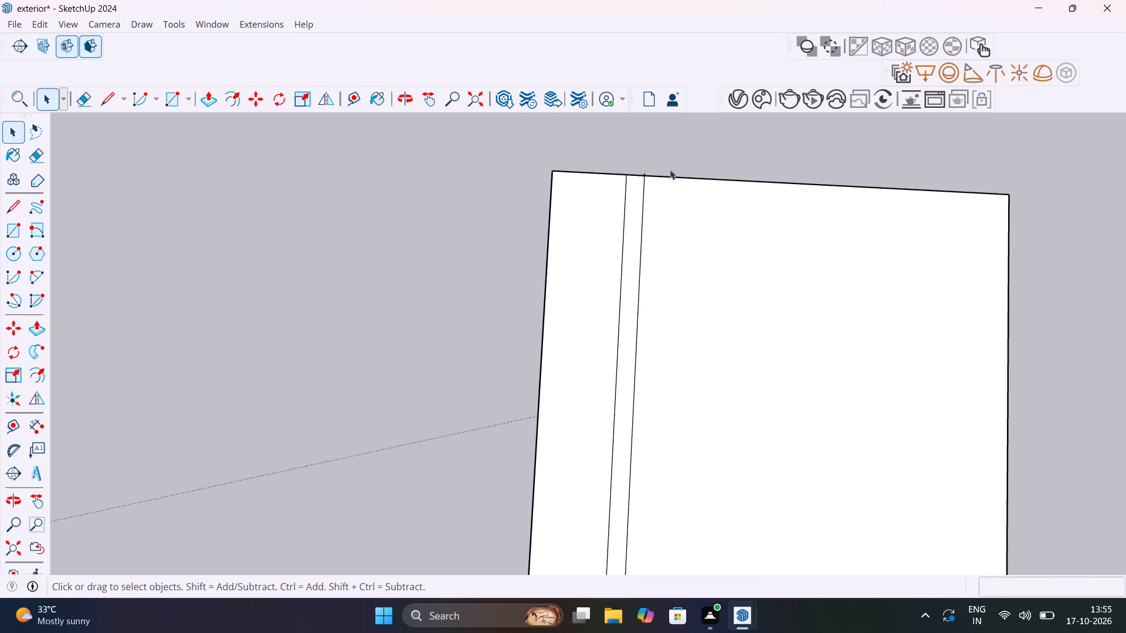
pyautogui.scroll(15, 670, 169)
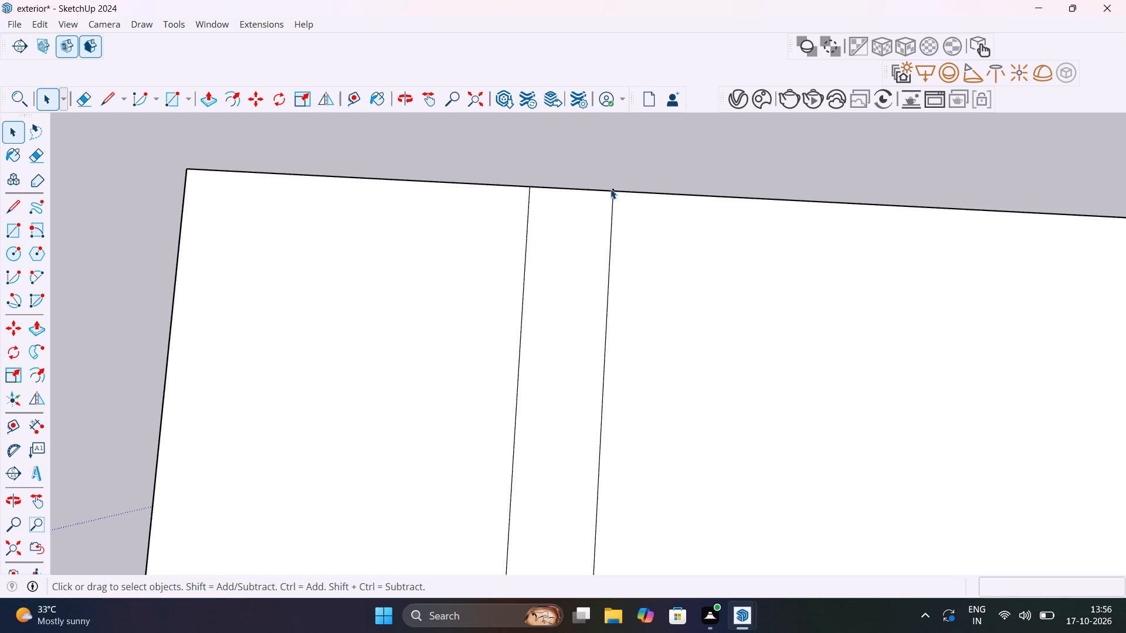
pyautogui.click(613, 189)
pyautogui.scroll(13, 625, 198)
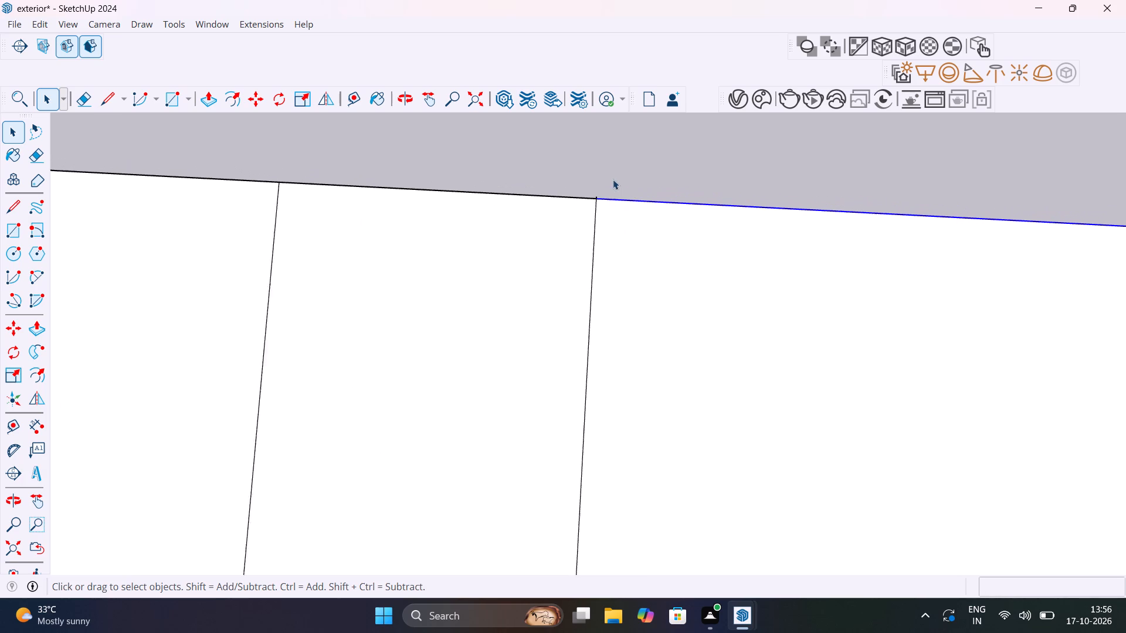
pyautogui.scroll(20, 613, 179)
pyautogui.scroll(16, 613, 179)
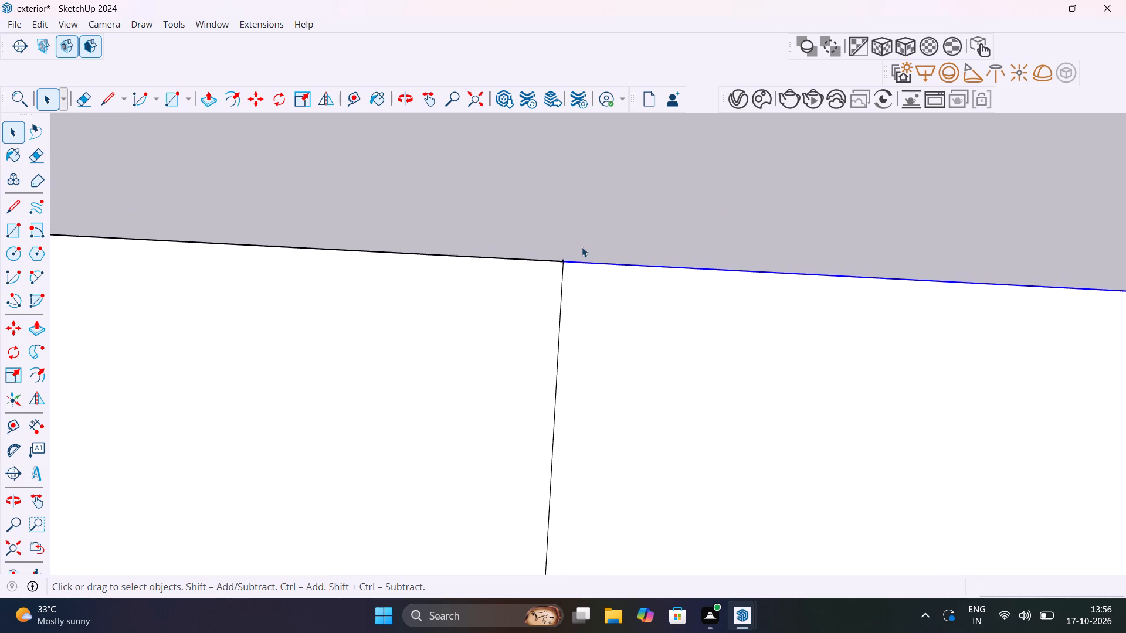
pyautogui.click(581, 243)
pyautogui.moveTo(595, 231); pyautogui.dragTo(554, 266)
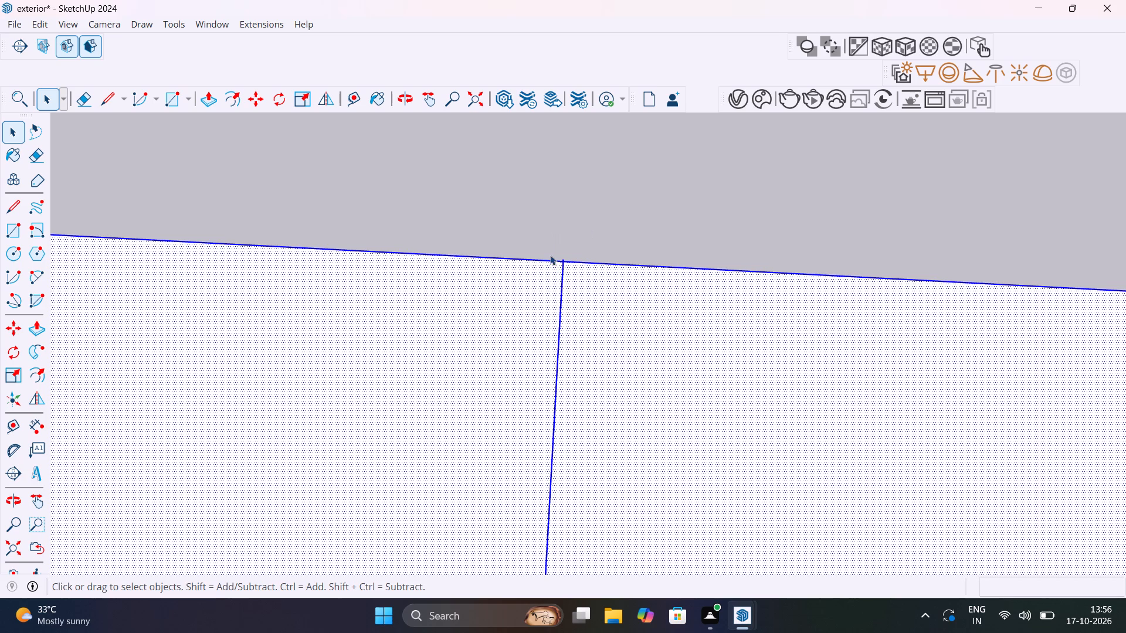
pyautogui.click(550, 254)
pyautogui.moveTo(501, 227); pyautogui.dragTo(633, 280)
pyautogui.scroll(3, 574, 259)
pyautogui.scroll(-4, 574, 259)
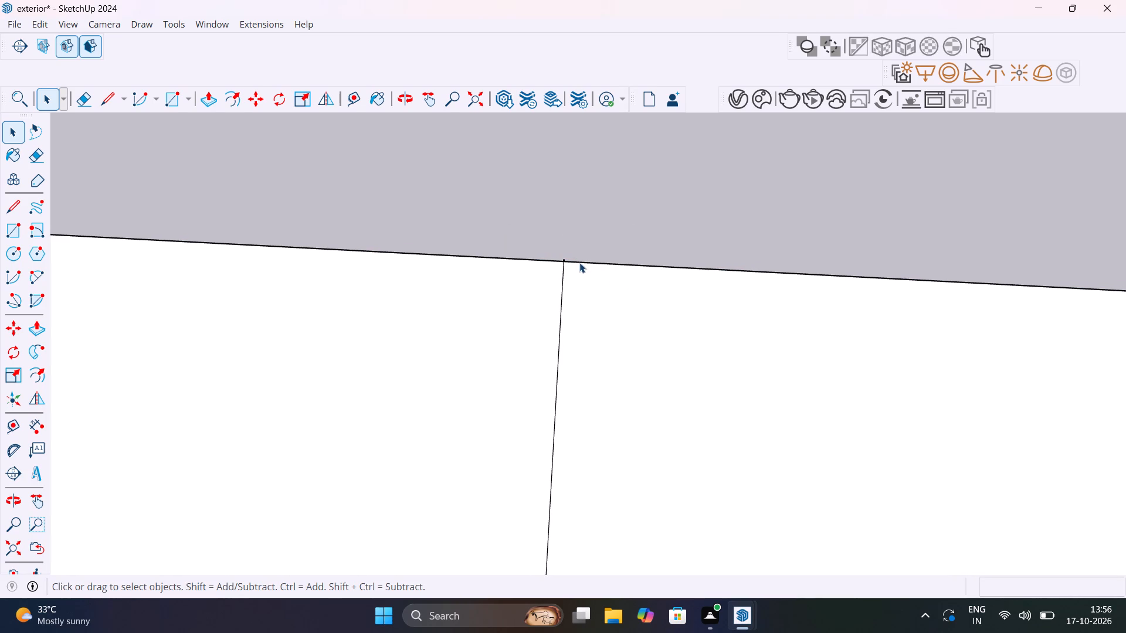
pyautogui.scroll(-20, 579, 262)
pyautogui.scroll(-1, 579, 262)
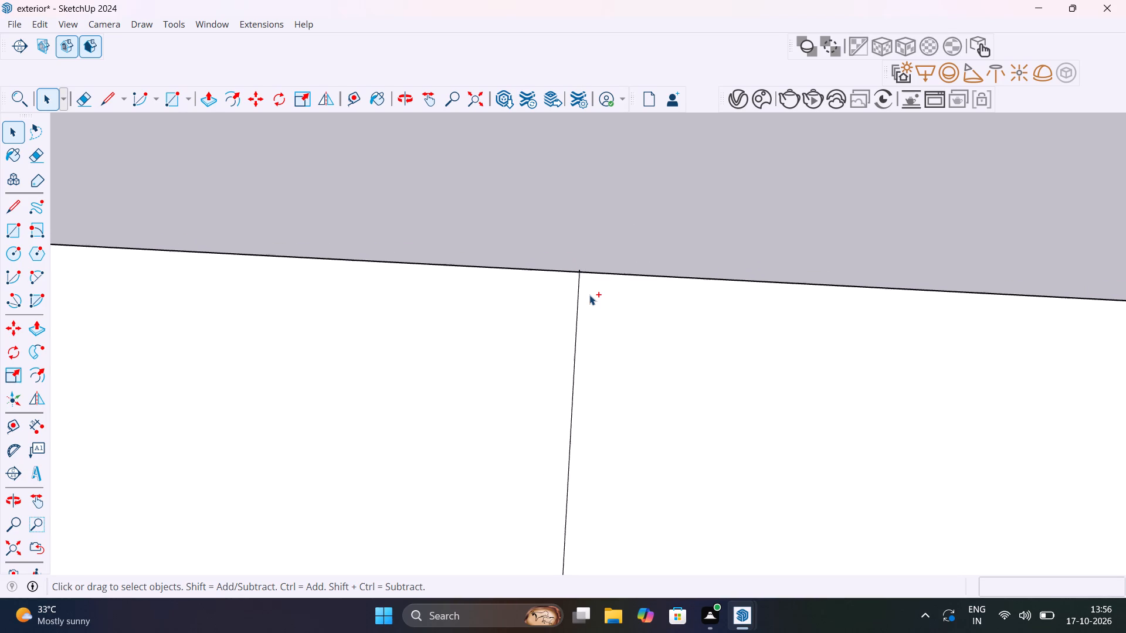
# Inspect the ground rectangle and its wall-thickness lines alongside the neighbouring plates and house models from several angles.
pyautogui.scroll(-20, 589, 295)
pyautogui.scroll(-10, 589, 295)
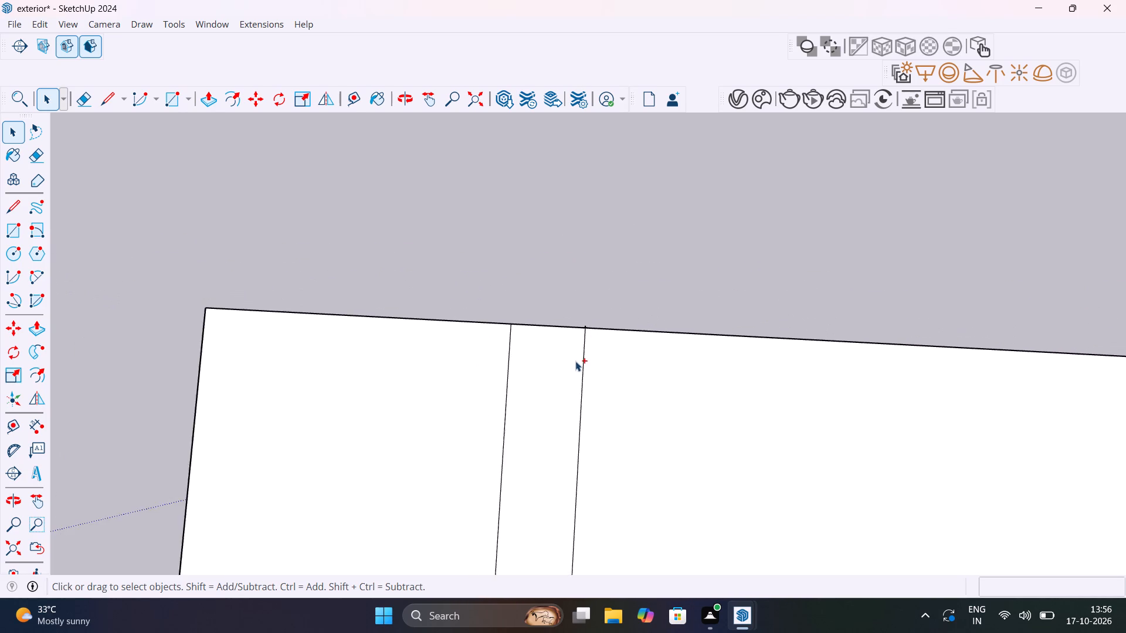
pyautogui.scroll(-20, 575, 361)
pyautogui.scroll(-9, 575, 361)
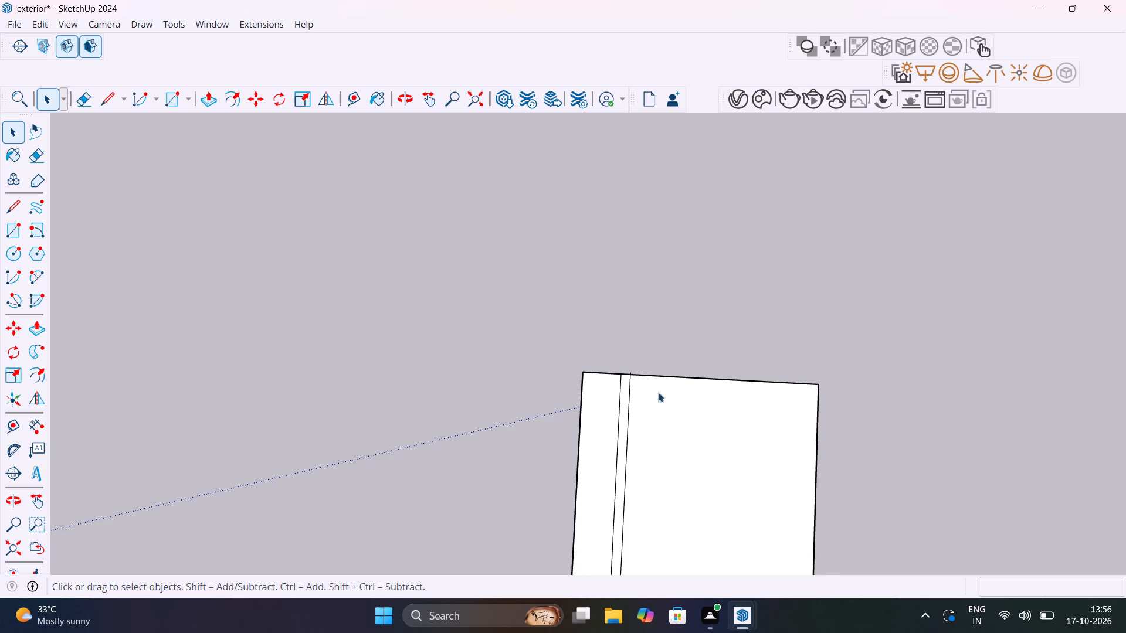
pyautogui.scroll(-20, 658, 392)
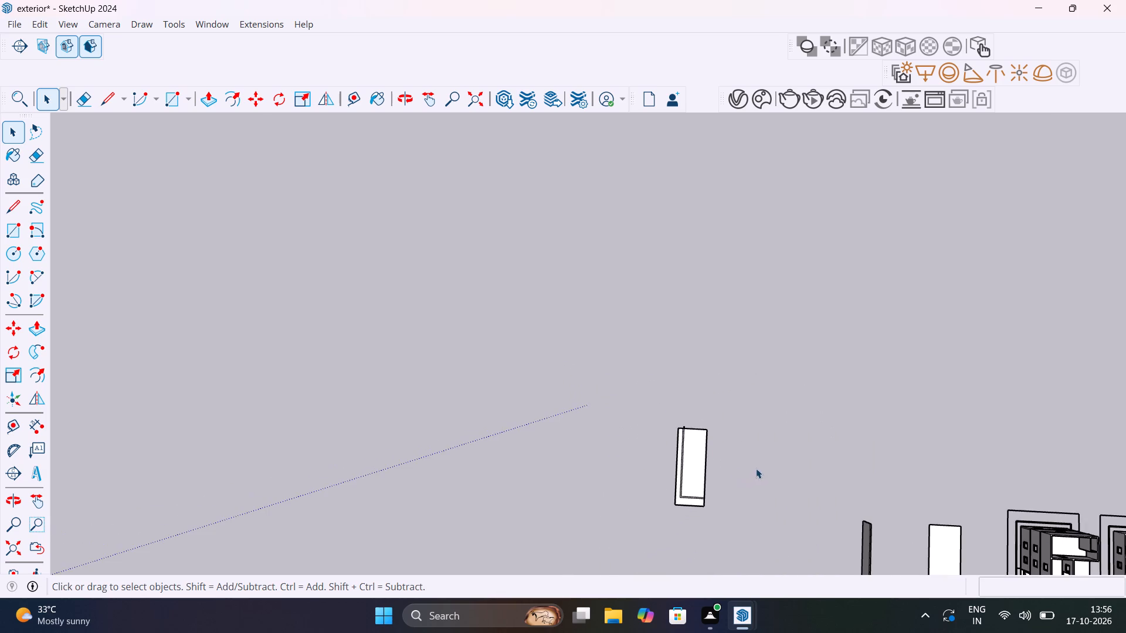
pyautogui.scroll(-4, 759, 474)
pyautogui.moveTo(792, 501); pyautogui.dragTo(696, 297, button='middle')
pyautogui.scroll(-3, 744, 434)
pyautogui.moveTo(763, 469); pyautogui.dragTo(724, 379, button='middle')
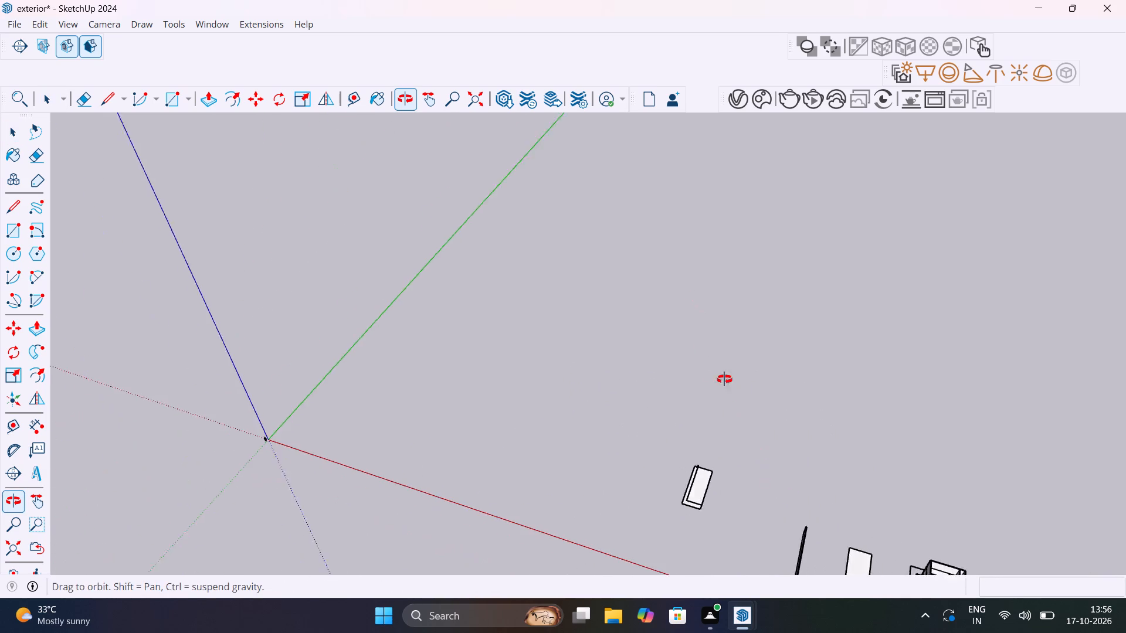
pyautogui.moveTo(724, 379); pyautogui.dragTo(704, 265, button='middle')
pyautogui.moveTo(742, 409); pyautogui.dragTo(842, 390, button='middle')
pyautogui.scroll(5, 880, 496)
pyautogui.moveTo(860, 489); pyautogui.dragTo(795, 485, button='middle')
pyautogui.keyDown('shift'); pyautogui.moveTo(782, 489); pyautogui.dragTo(423, 443, button='middle'); pyautogui.keyUp('shift')
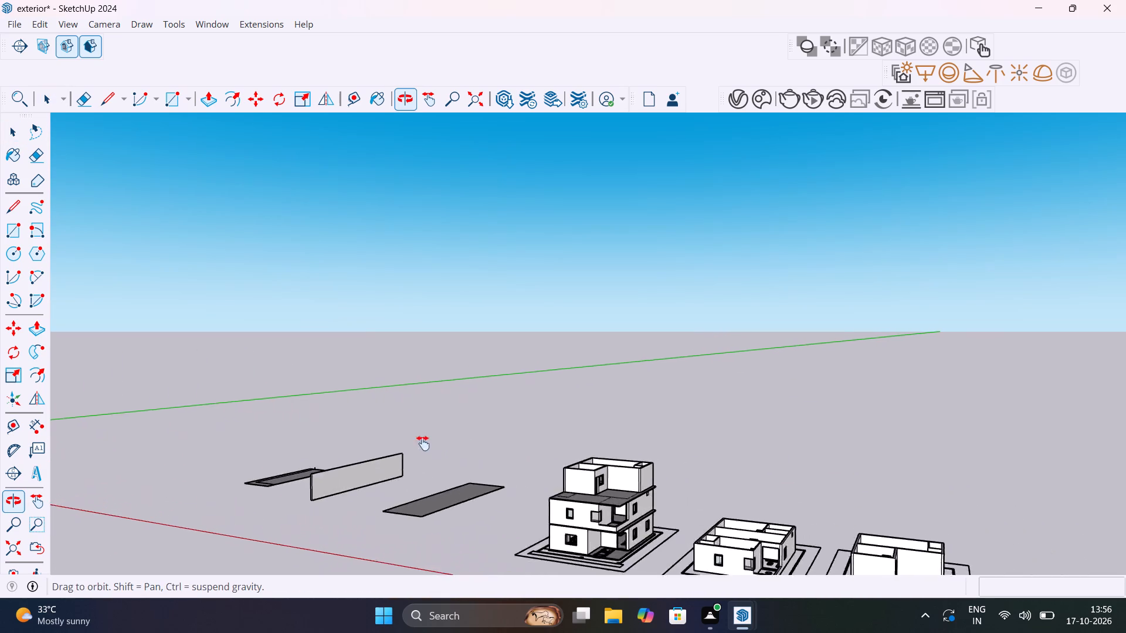
pyautogui.keyDown('shift'); pyautogui.moveTo(423, 443); pyautogui.dragTo(440, 379, button='middle'); pyautogui.keyUp('shift')
pyautogui.keyDown('shift'); pyautogui.moveTo(324, 405); pyautogui.dragTo(527, 420, button='middle'); pyautogui.keyUp('shift')
pyautogui.moveTo(503, 383); pyautogui.dragTo(679, 528, button='middle')
pyautogui.keyDown('shift'); pyautogui.moveTo(379, 420); pyautogui.dragTo(393, 468, button='middle'); pyautogui.keyUp('shift')
pyautogui.moveTo(356, 413); pyautogui.dragTo(405, 520, button='middle')
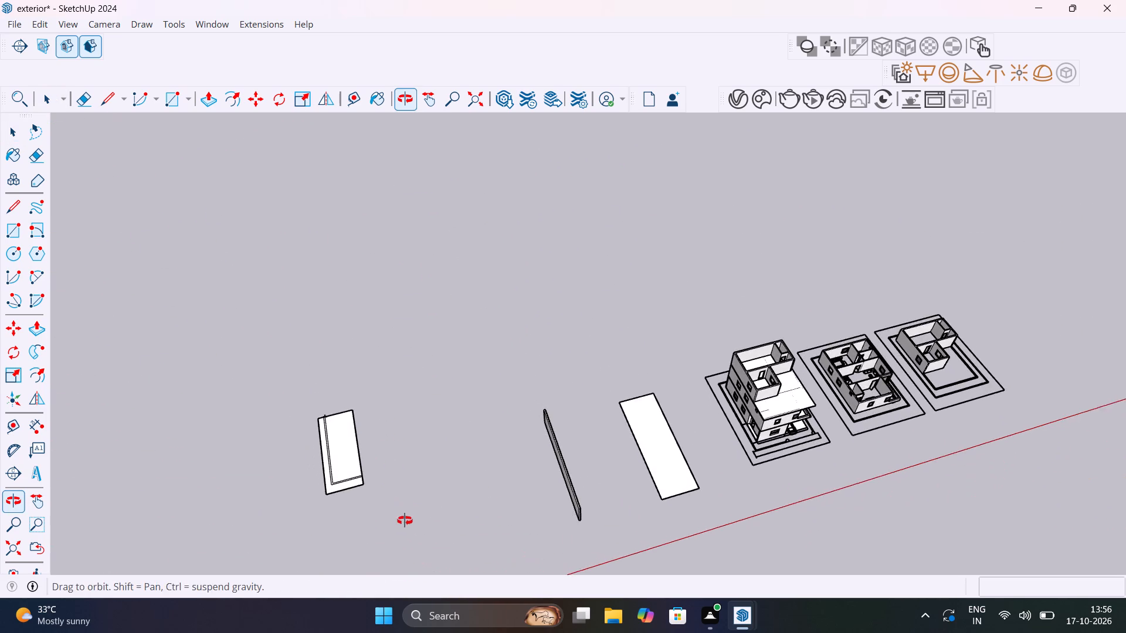
pyautogui.moveTo(405, 520); pyautogui.dragTo(413, 546, button='middle')
pyautogui.scroll(3, 352, 489)
pyautogui.scroll(6, 281, 392)
pyautogui.scroll(-4, 408, 373)
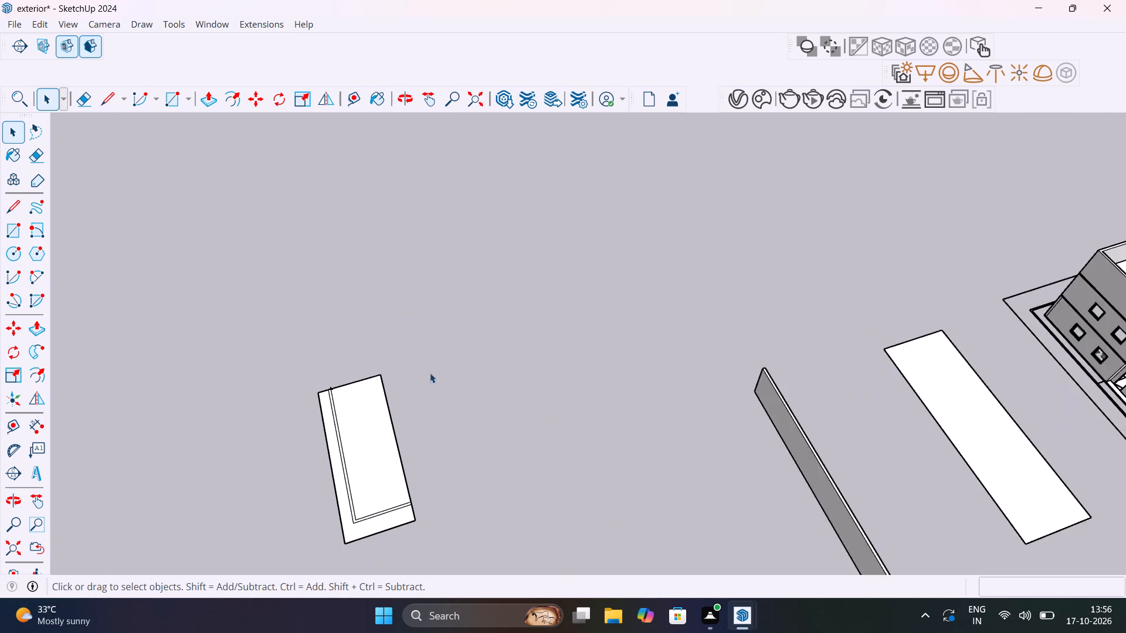
pyautogui.scroll(-3, 430, 373)
pyautogui.keyDown('shift'); pyautogui.moveTo(447, 409); pyautogui.dragTo(449, 451, button='middle'); pyautogui.keyUp('shift')
pyautogui.moveTo(452, 388); pyautogui.dragTo(413, 515, button='middle')
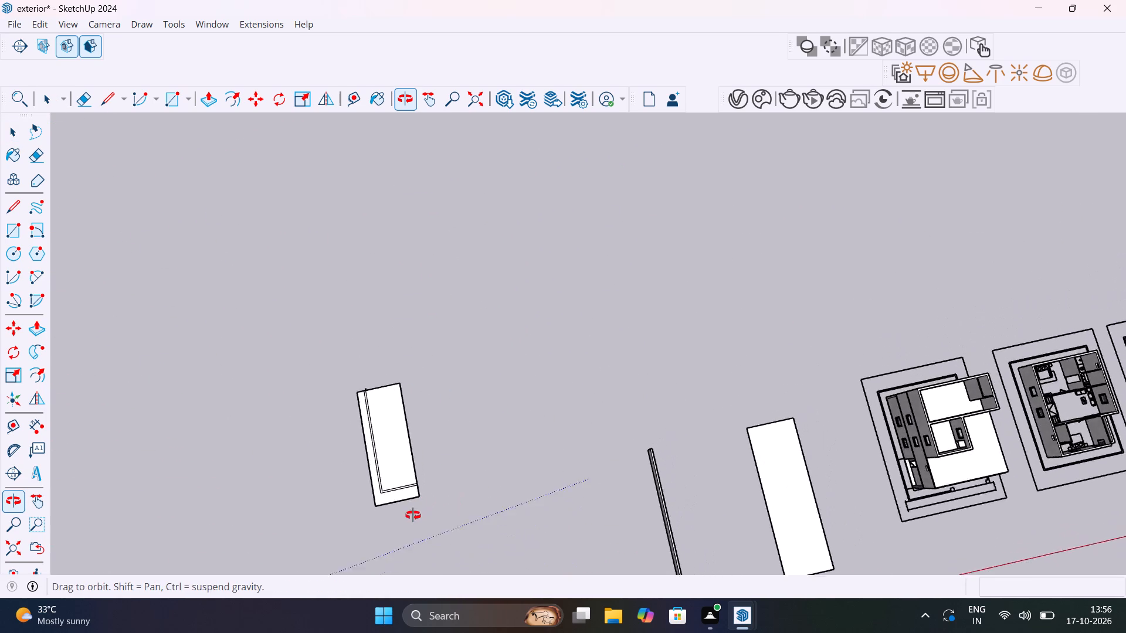
pyautogui.moveTo(413, 515); pyautogui.dragTo(349, 517, button='middle')
pyautogui.scroll(1, 349, 517)
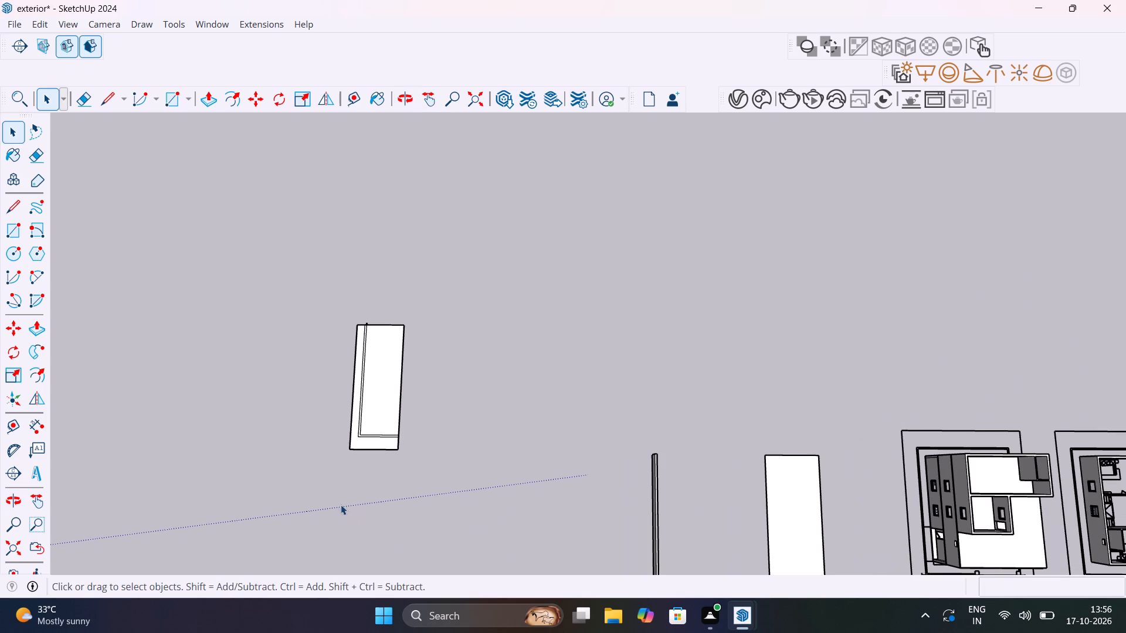
# Turn on the display of the model's True North direction.
pyautogui.click(9, 101)
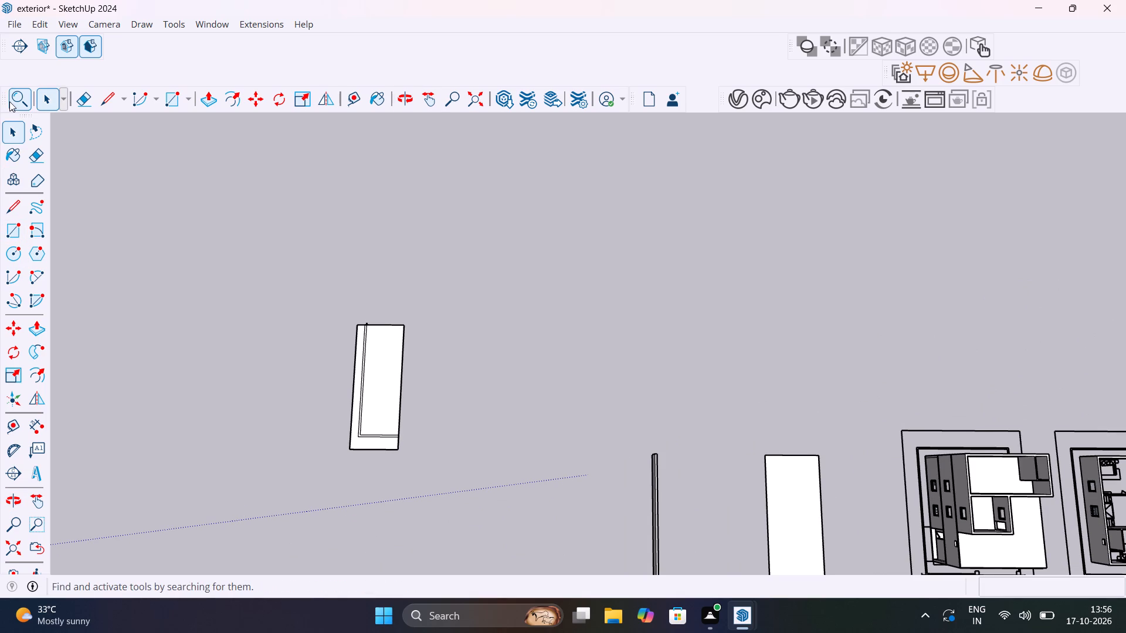
pyautogui.click(131, 202)
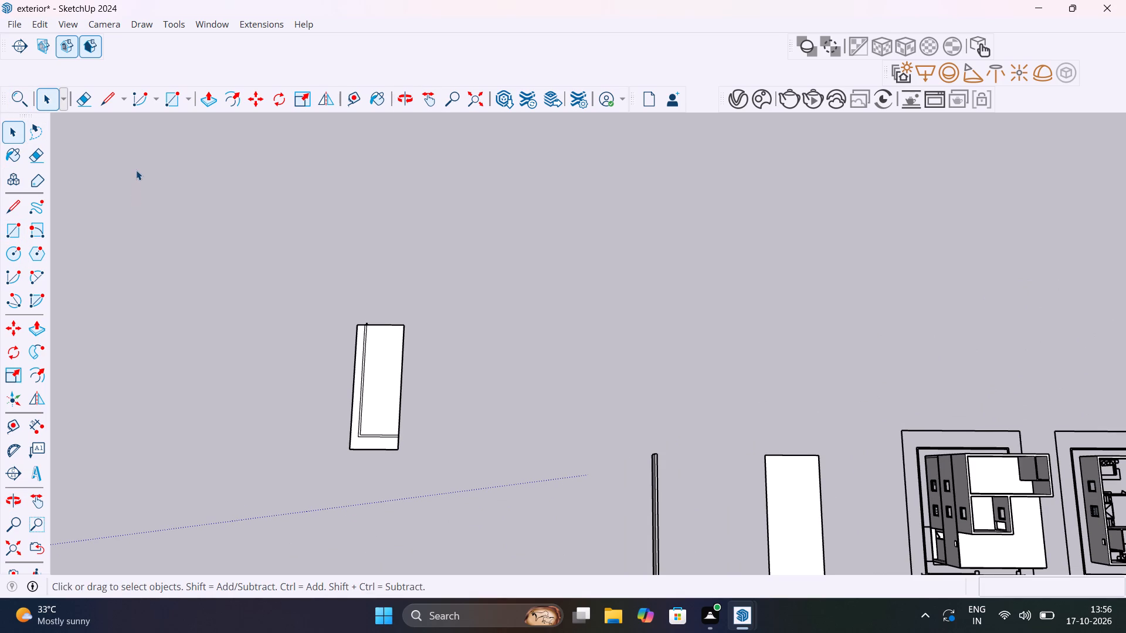
pyautogui.click(66, 27)
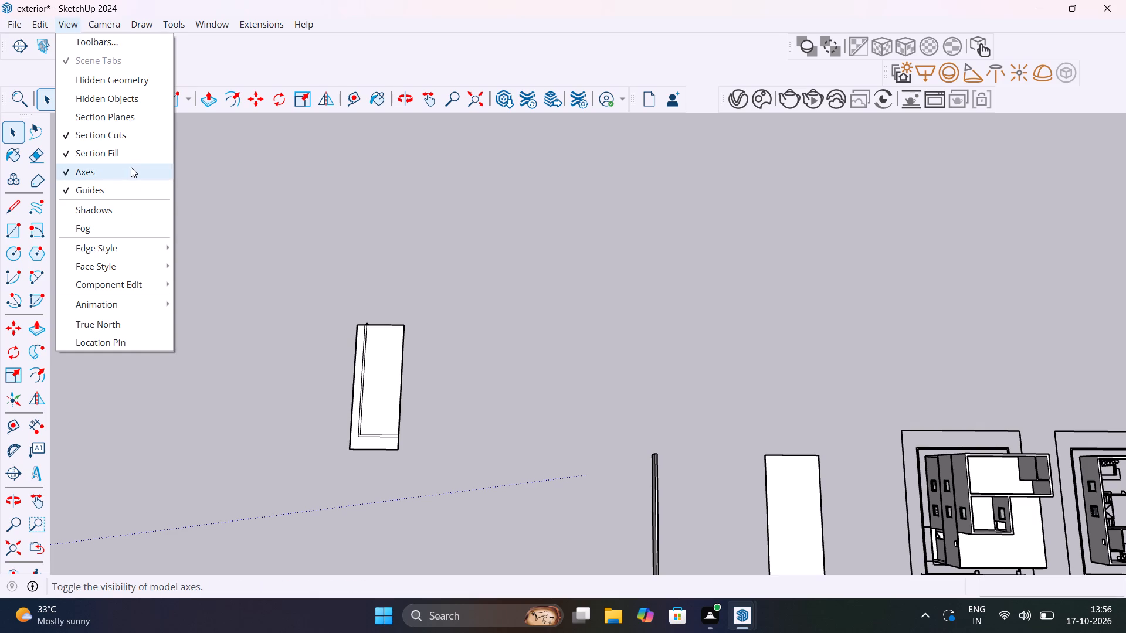
pyautogui.click(152, 322)
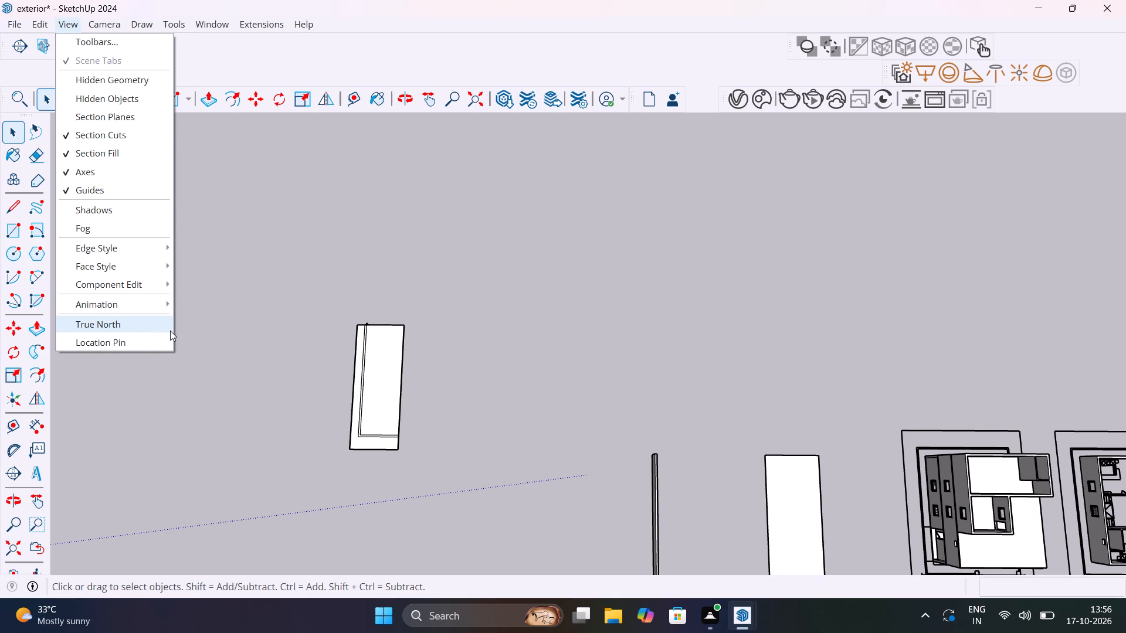
pyautogui.scroll(-10, 351, 380)
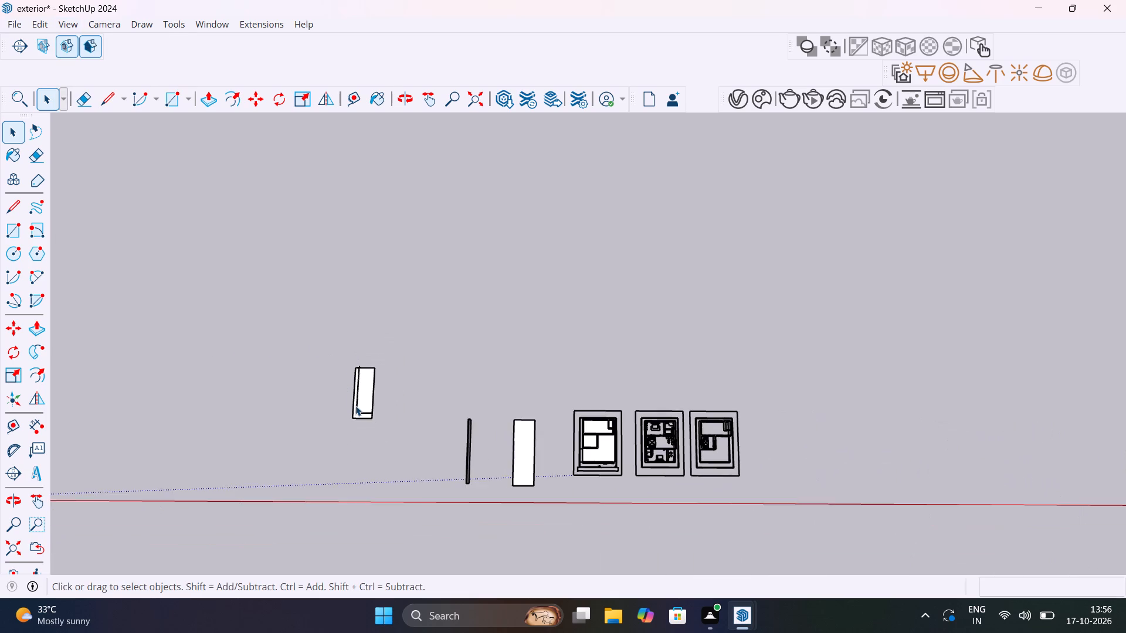
pyautogui.moveTo(355, 406); pyautogui.dragTo(352, 183, button='middle')
pyautogui.scroll(9, 344, 338)
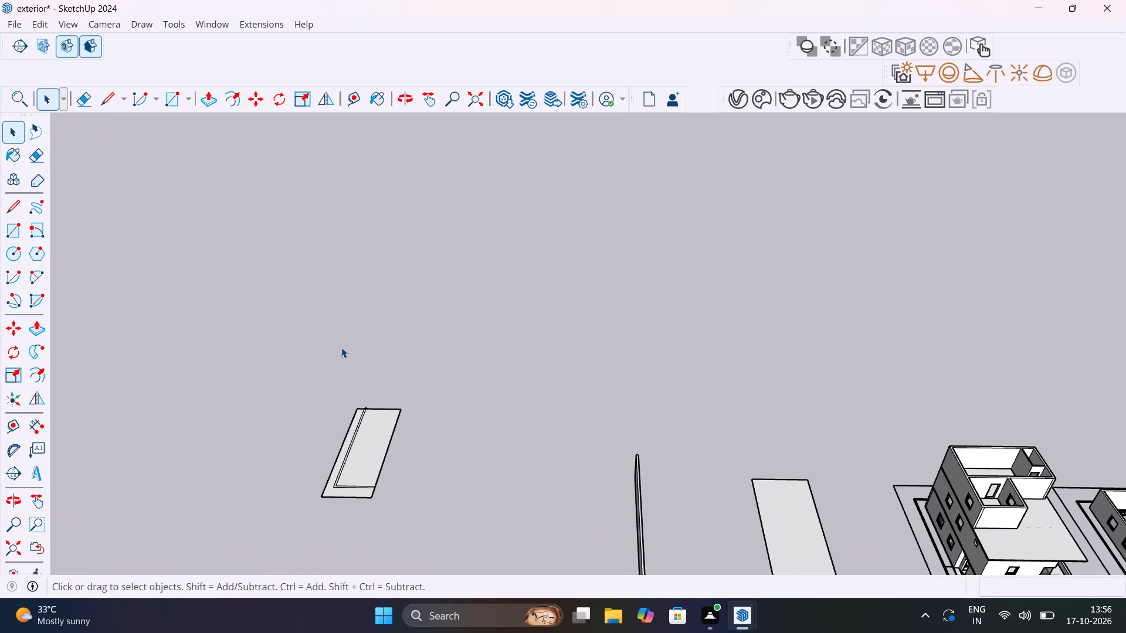
pyautogui.moveTo(344, 325); pyautogui.dragTo(346, 257, button='middle')
pyautogui.scroll(1, 346, 257)
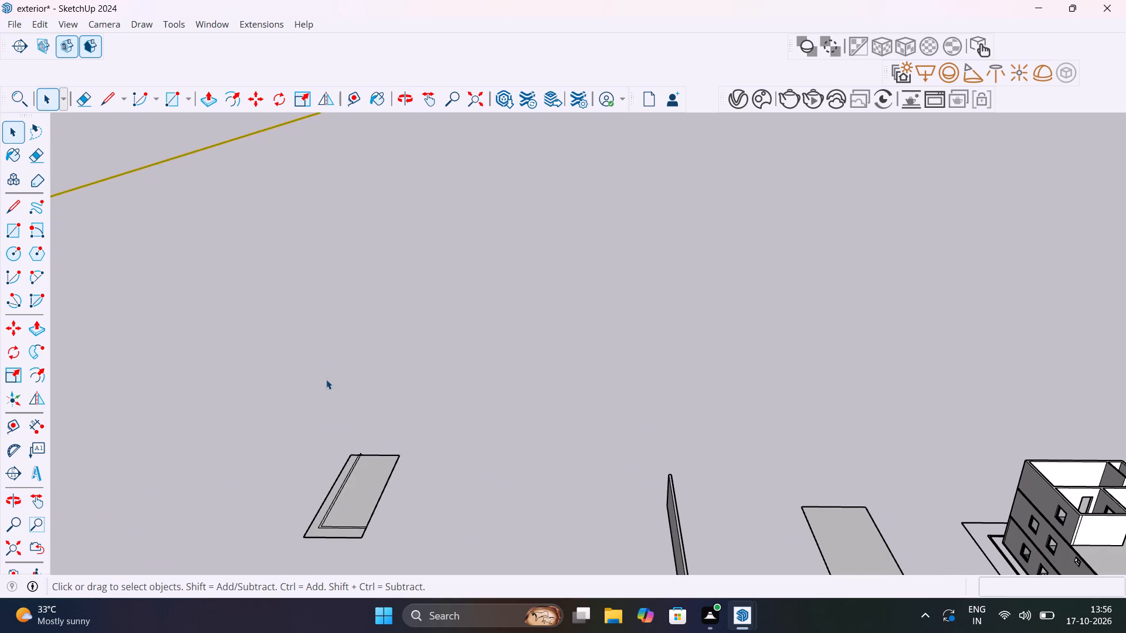
pyautogui.scroll(-2, 326, 379)
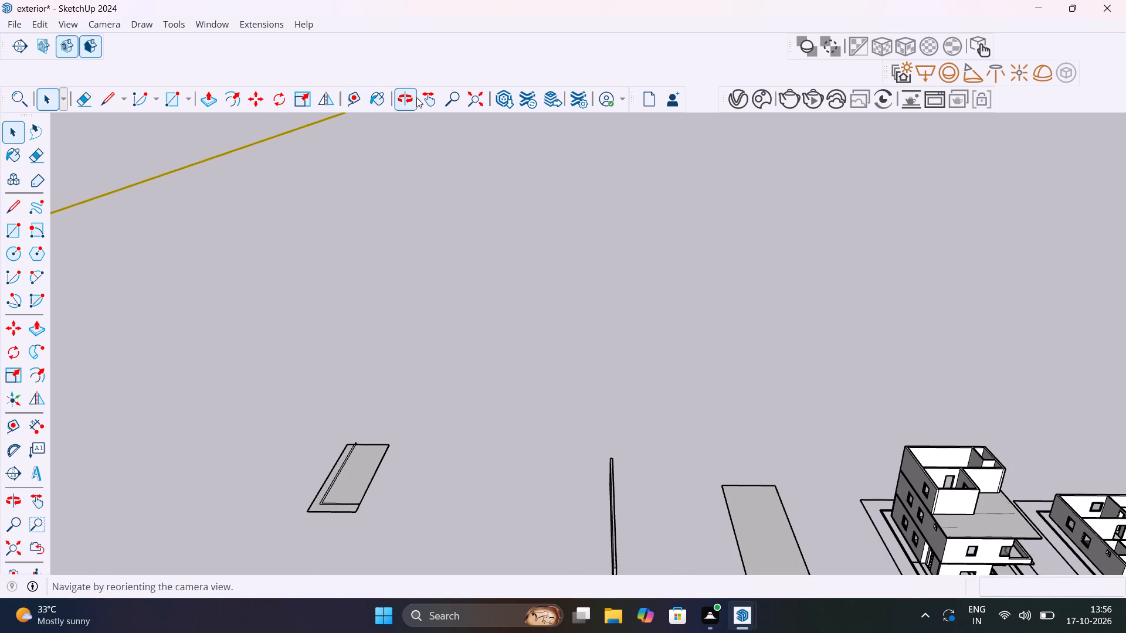
# Open 3D Warehouse.
pyautogui.click(501, 100)
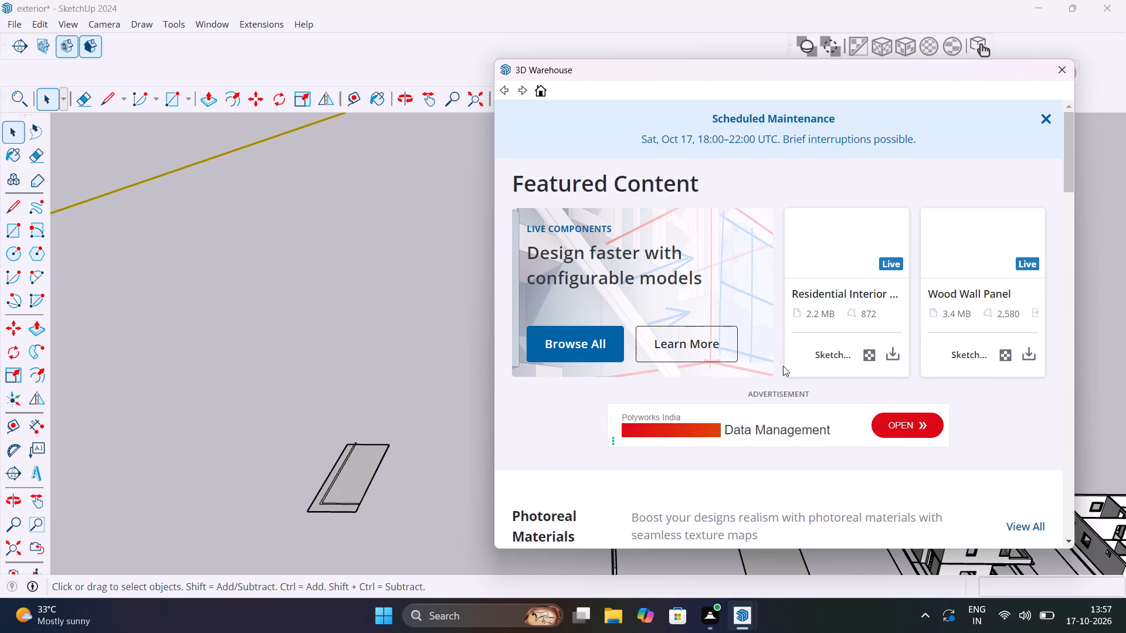
# Browse the home page's featured content, photoreal materials, brands and model categories.
pyautogui.scroll(-7, 783, 366)
pyautogui.scroll(5, 751, 366)
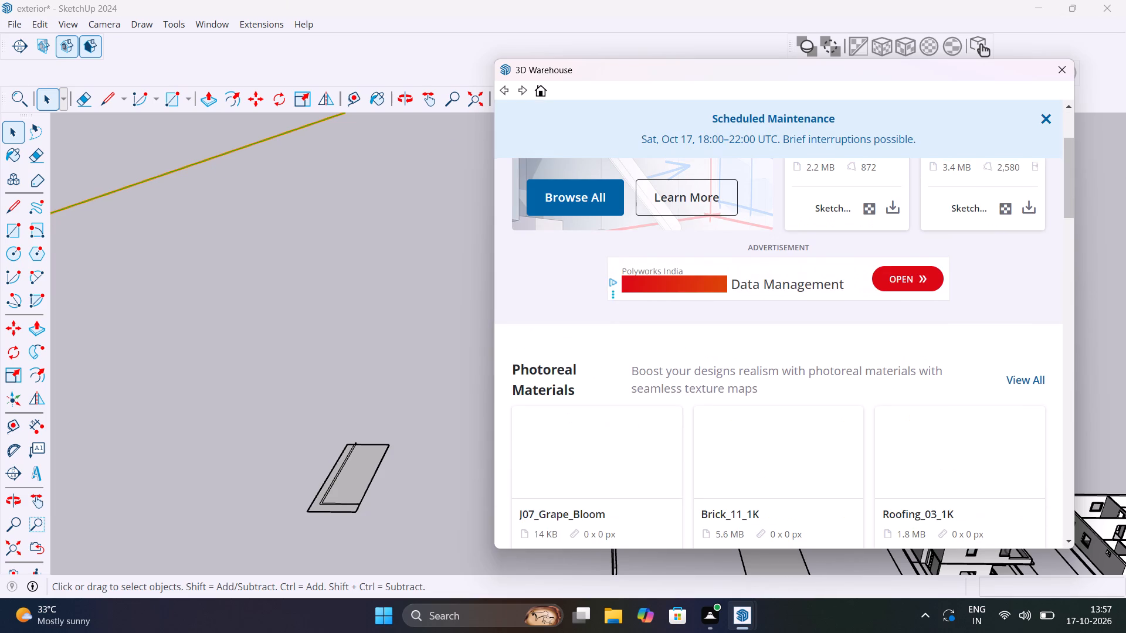
pyautogui.scroll(7, 751, 366)
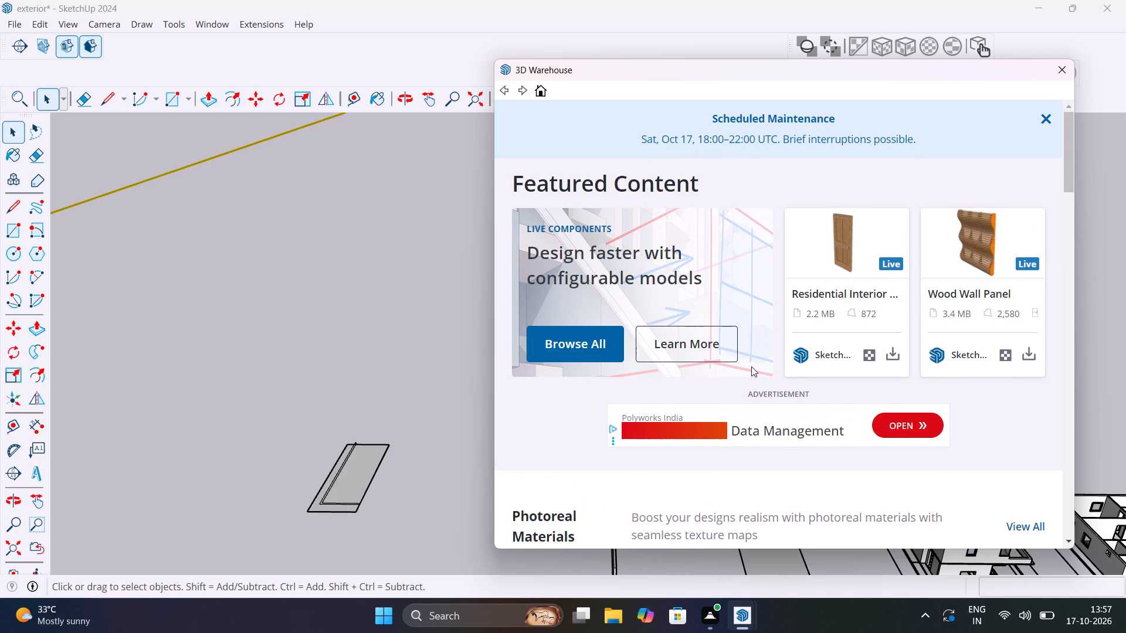
pyautogui.scroll(-2, 751, 366)
pyautogui.scroll(1, 751, 366)
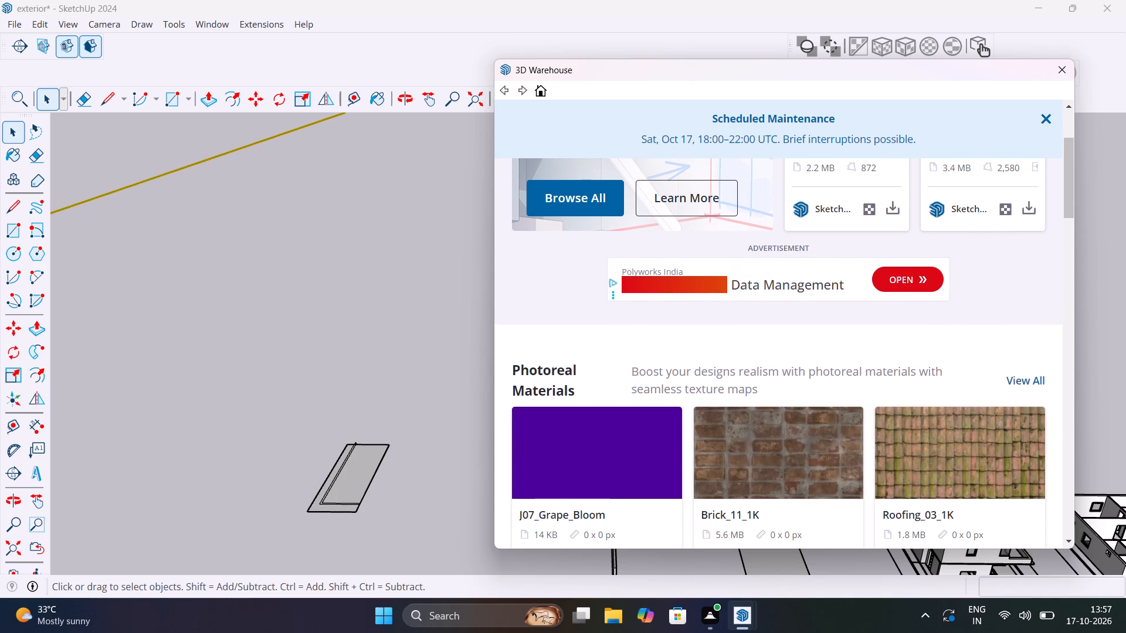
pyautogui.scroll(4, 751, 411)
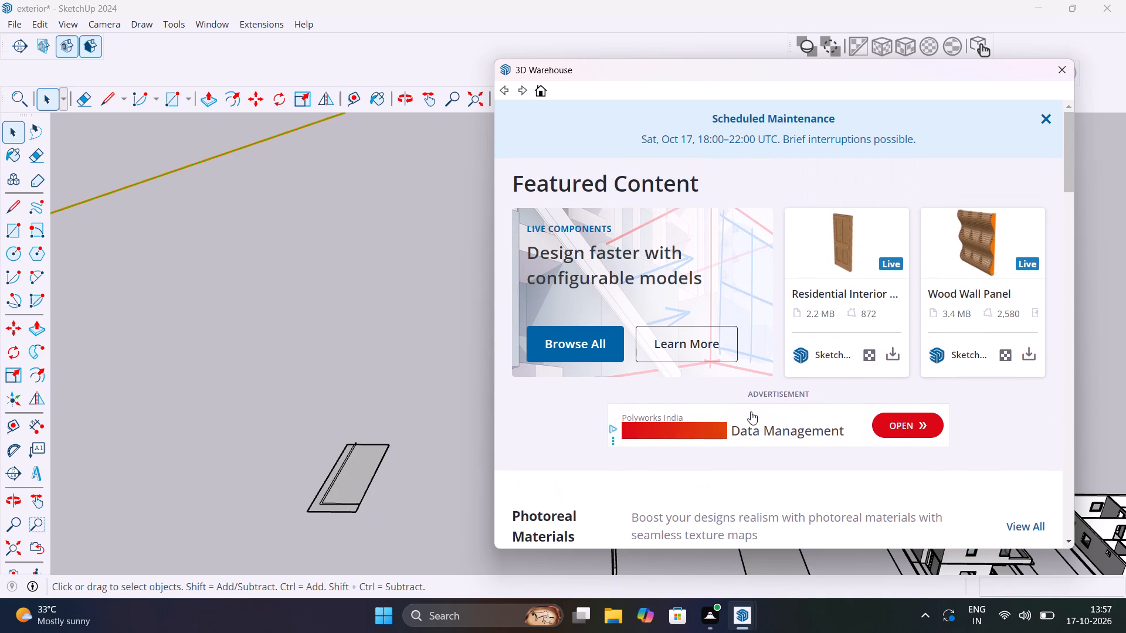
pyautogui.scroll(-3, 751, 411)
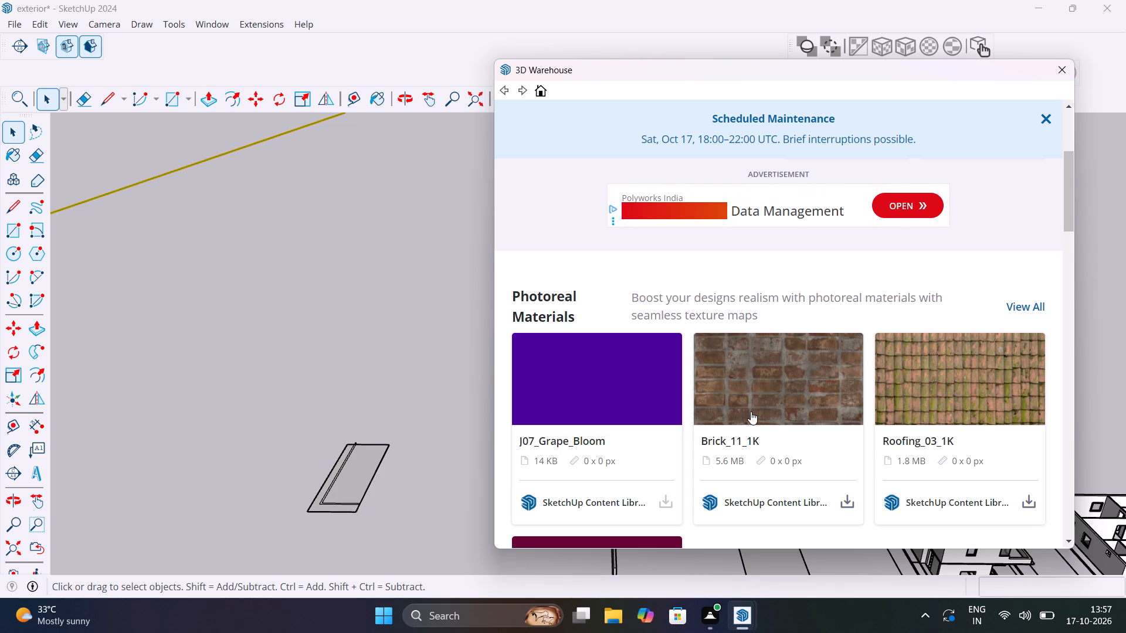
pyautogui.scroll(-5, 868, 343)
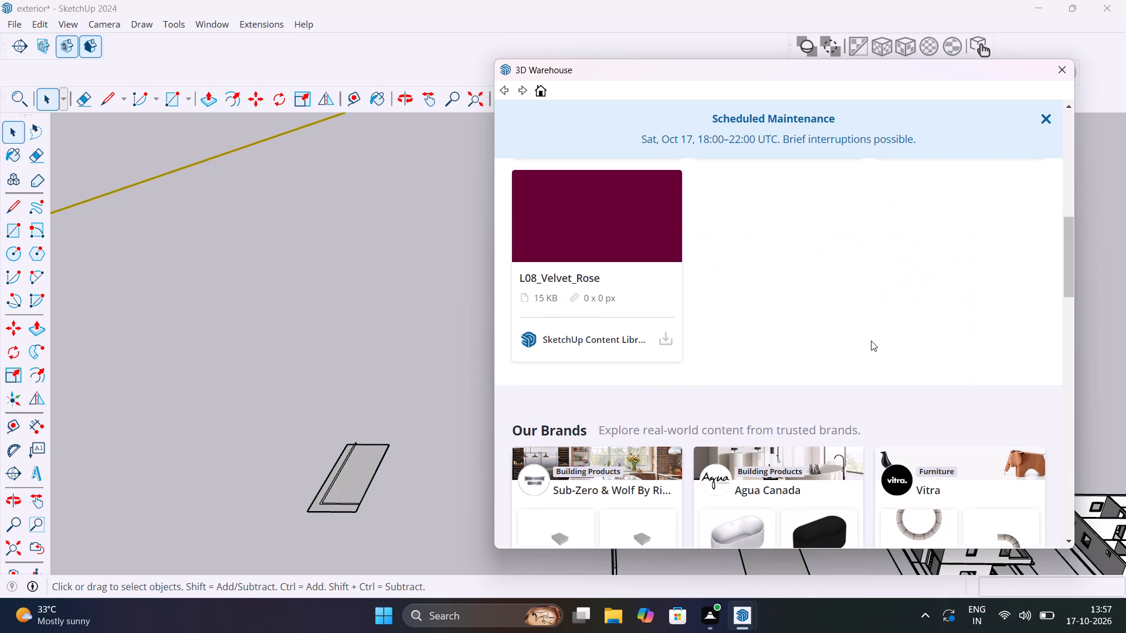
pyautogui.scroll(-10, 871, 340)
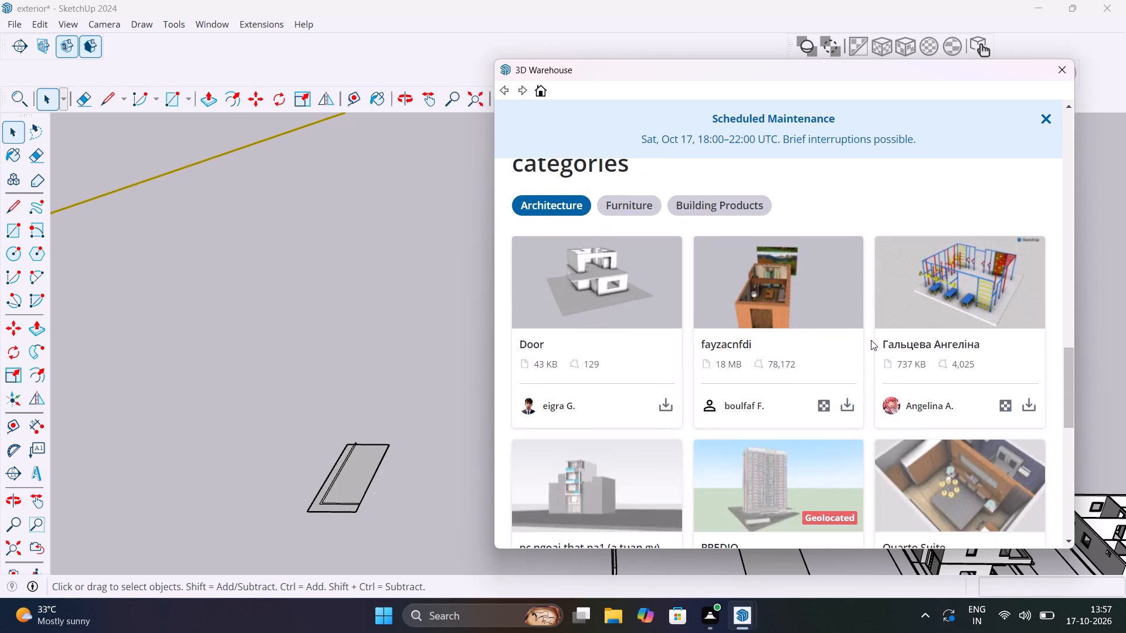
pyautogui.scroll(5, 871, 340)
pyautogui.scroll(18, 871, 340)
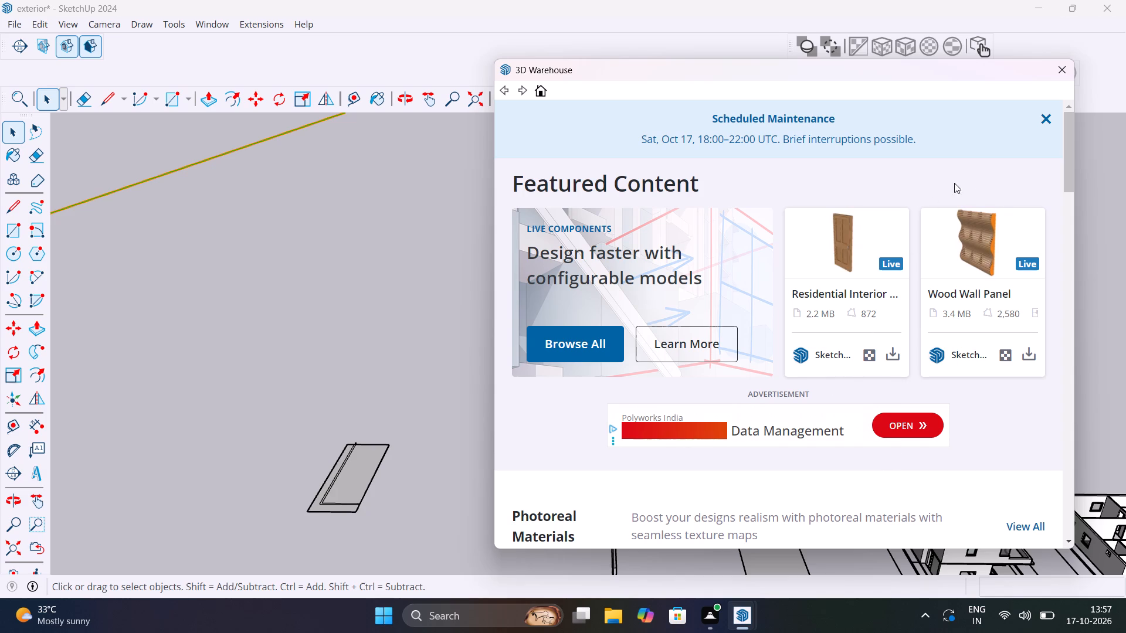
# Dismiss the scheduled maintenance notice to reach the content search.
pyautogui.click(1047, 115)
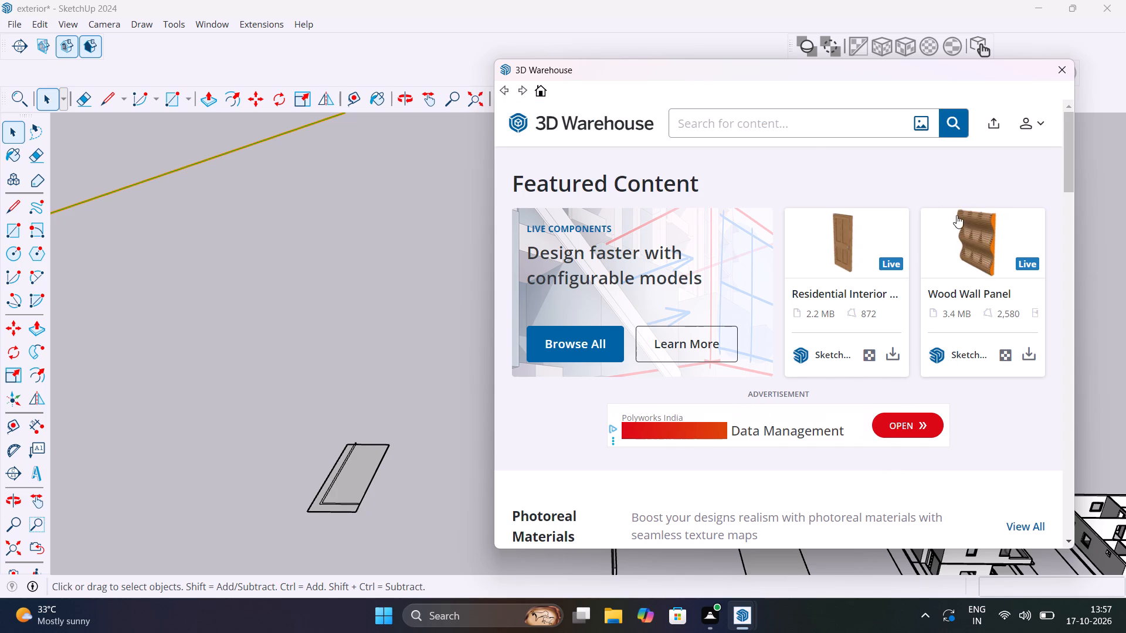
# Search 3D Warehouse for "ventilator" models.
pyautogui.click(816, 122)
pyautogui.write('ventilator')
pyautogui.press('Return')
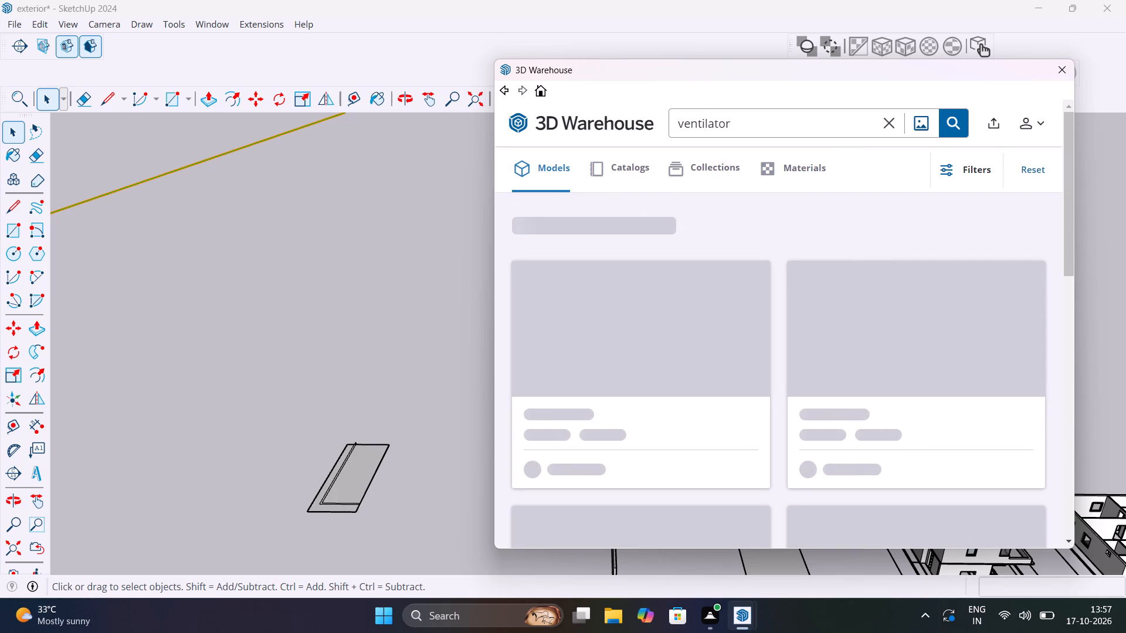
# Examine the three-storey house's window wall and the small ventilator opening in its middle storey.
pyautogui.scroll(-15, 293, 325)
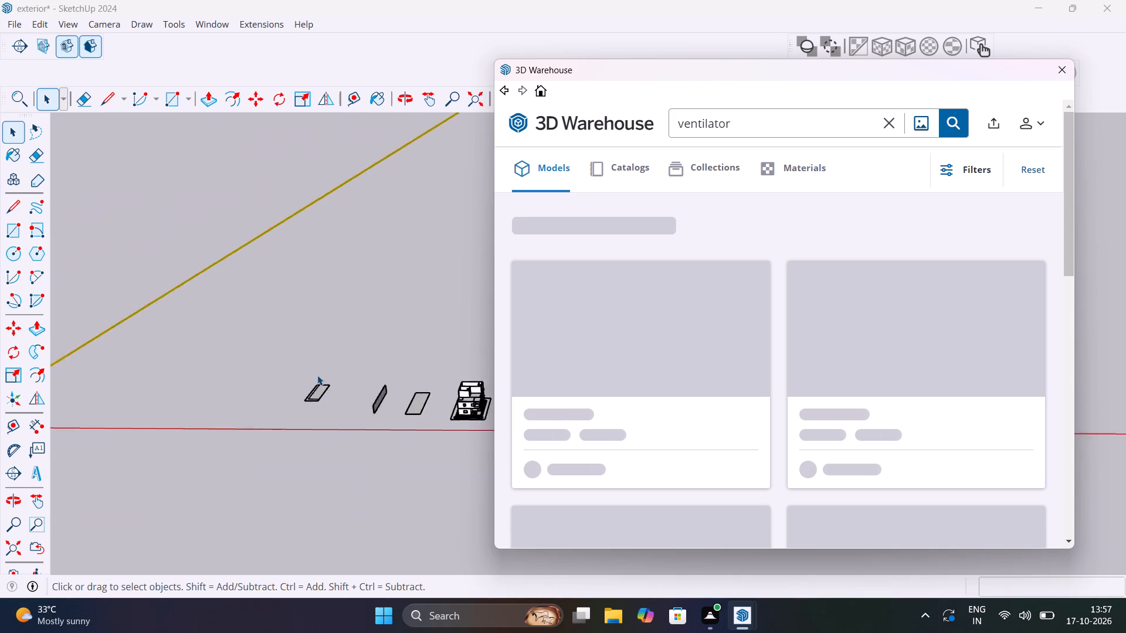
pyautogui.scroll(-13, 317, 375)
pyautogui.keyDown('shift'); pyautogui.moveTo(405, 444); pyautogui.dragTo(305, 443); pyautogui.keyUp('shift')
pyautogui.keyDown('shift'); pyautogui.moveTo(386, 440); pyautogui.dragTo(364, 439); pyautogui.keyUp('shift')
pyautogui.keyDown('shift'); pyautogui.moveTo(395, 432); pyautogui.dragTo(336, 430, button='middle'); pyautogui.keyUp('shift')
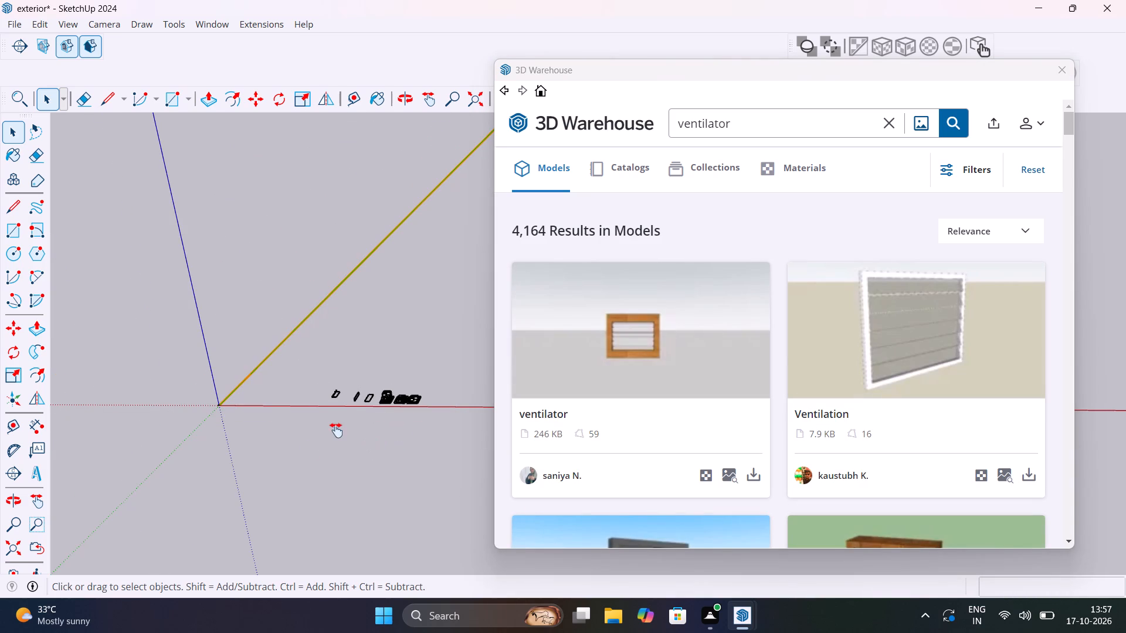
pyautogui.keyDown('shift'); pyautogui.moveTo(336, 430); pyautogui.dragTo(60, 422, button='middle'); pyautogui.keyUp('shift')
pyautogui.keyDown('shift'); pyautogui.moveTo(179, 423); pyautogui.dragTo(459, 426, button='middle'); pyautogui.keyUp('shift')
pyautogui.scroll(3, 394, 416)
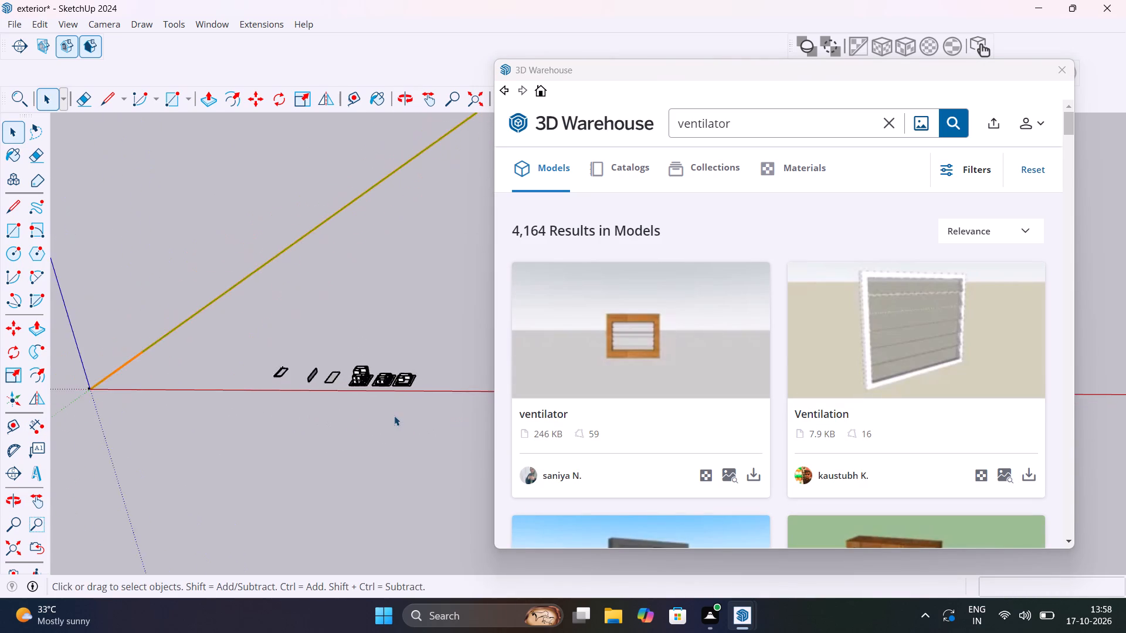
pyautogui.scroll(20, 394, 416)
pyautogui.scroll(6, 394, 416)
pyautogui.scroll(-2, 325, 412)
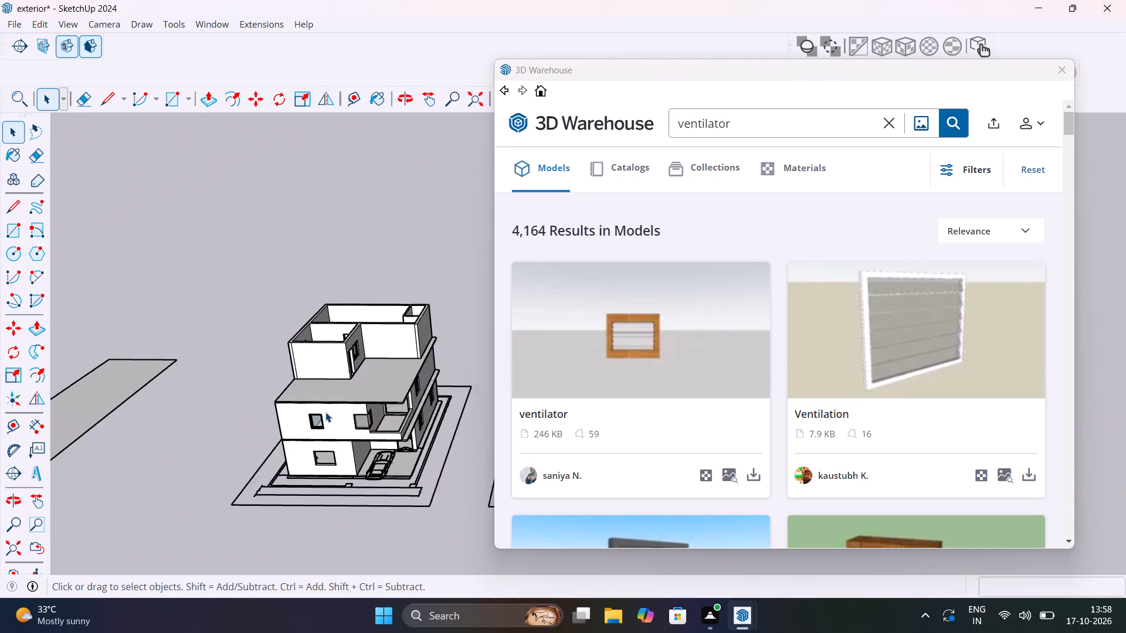
pyautogui.scroll(-6, 325, 412)
pyautogui.keyDown('shift'); pyautogui.moveTo(325, 411); pyautogui.dragTo(228, 395, button='middle'); pyautogui.keyUp('shift')
pyautogui.moveTo(246, 441); pyautogui.dragTo(333, 440, button='middle')
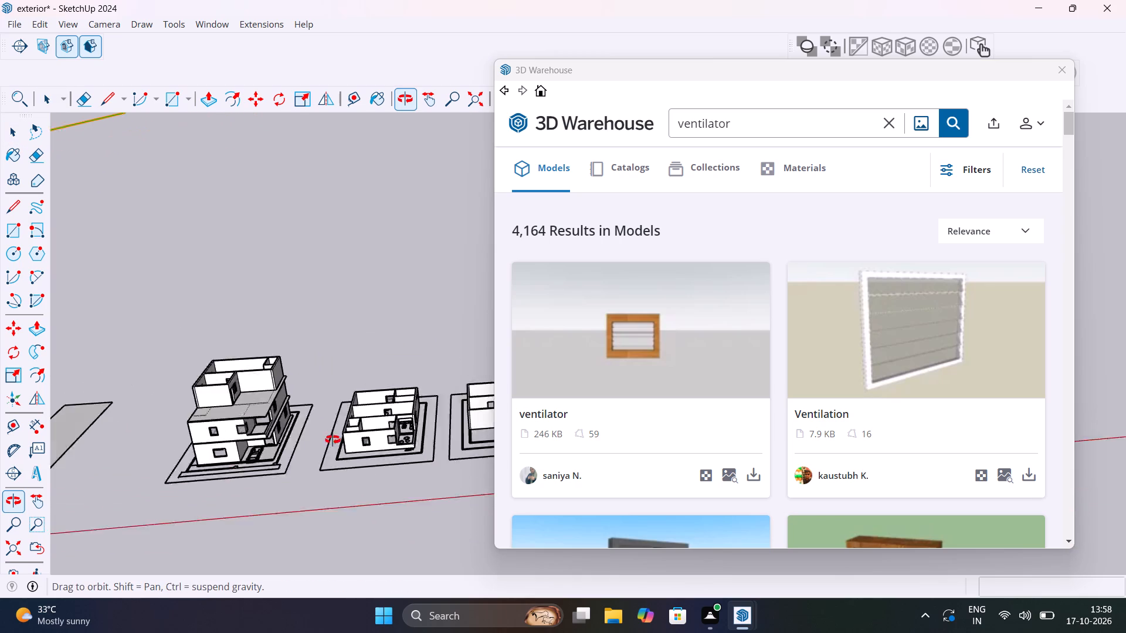
pyautogui.moveTo(333, 440); pyautogui.dragTo(515, 331, button='middle')
pyautogui.scroll(16, 181, 400)
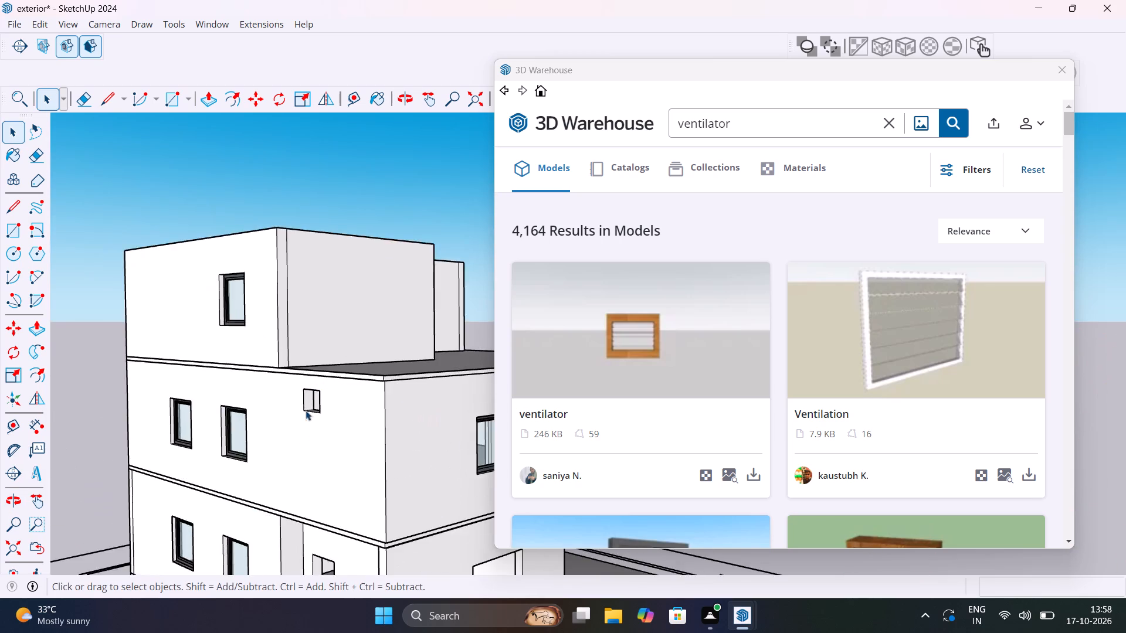
pyautogui.scroll(4, 306, 410)
pyautogui.scroll(-20, 300, 434)
pyautogui.scroll(-4, 300, 434)
pyautogui.keyDown('shift'); pyautogui.moveTo(308, 450); pyautogui.dragTo(381, 459, button='middle'); pyautogui.keyUp('shift')
pyautogui.moveTo(379, 458); pyautogui.dragTo(547, 457, button='middle')
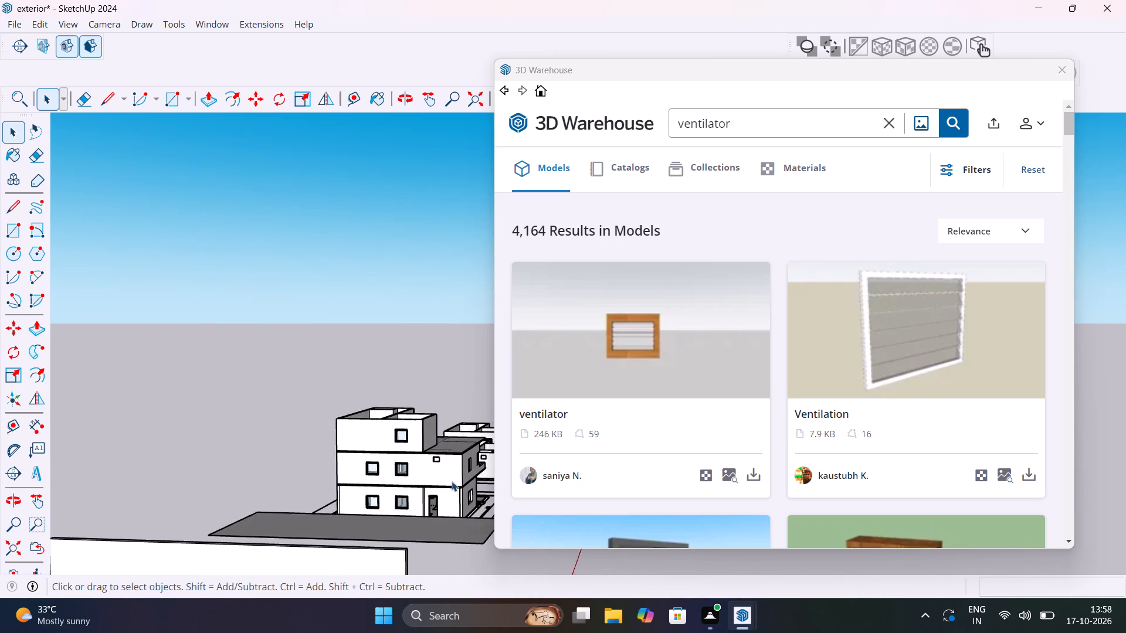
pyautogui.scroll(15, 447, 479)
# Browse the ventilator search results for a louvred model suited to the small wall opening.
pyautogui.scroll(-3, 795, 302)
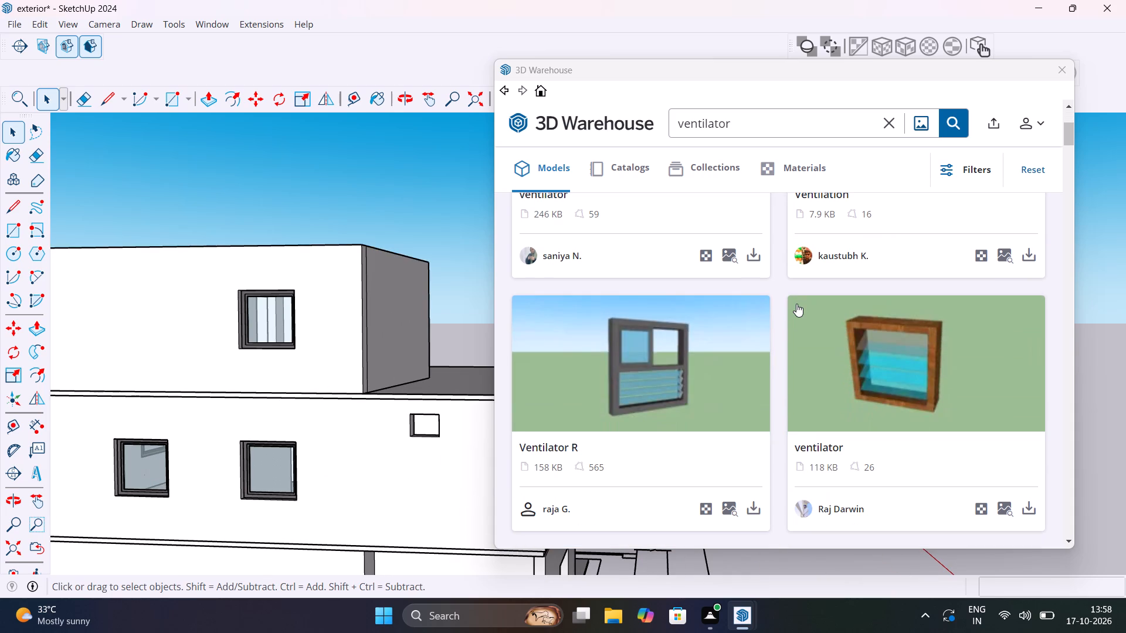
pyautogui.scroll(4, 810, 406)
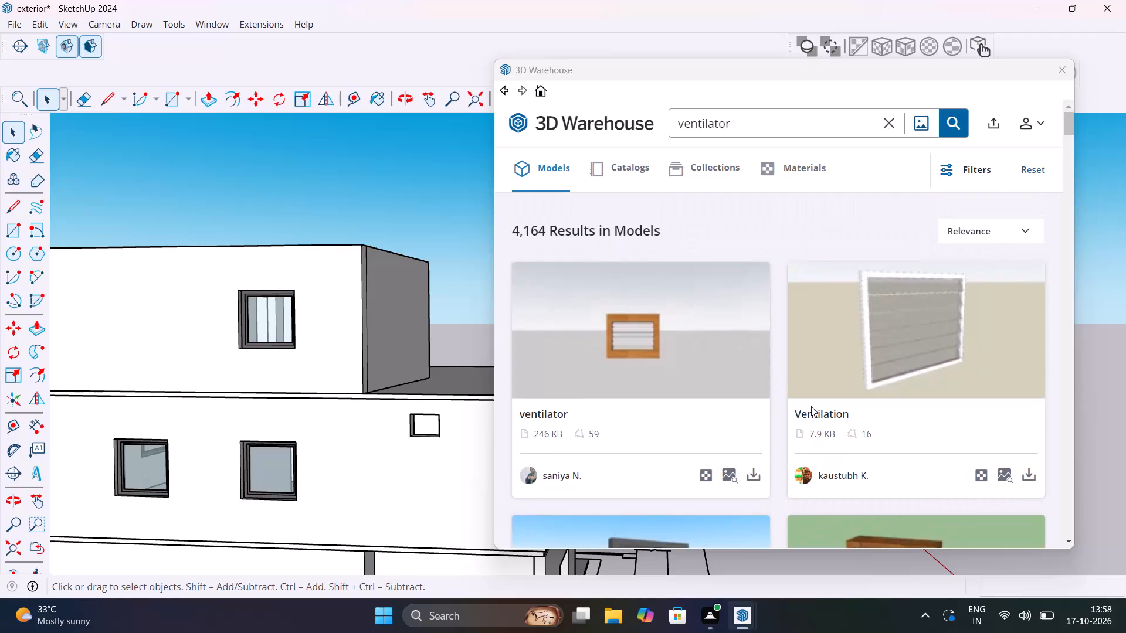
pyautogui.scroll(-7, 812, 406)
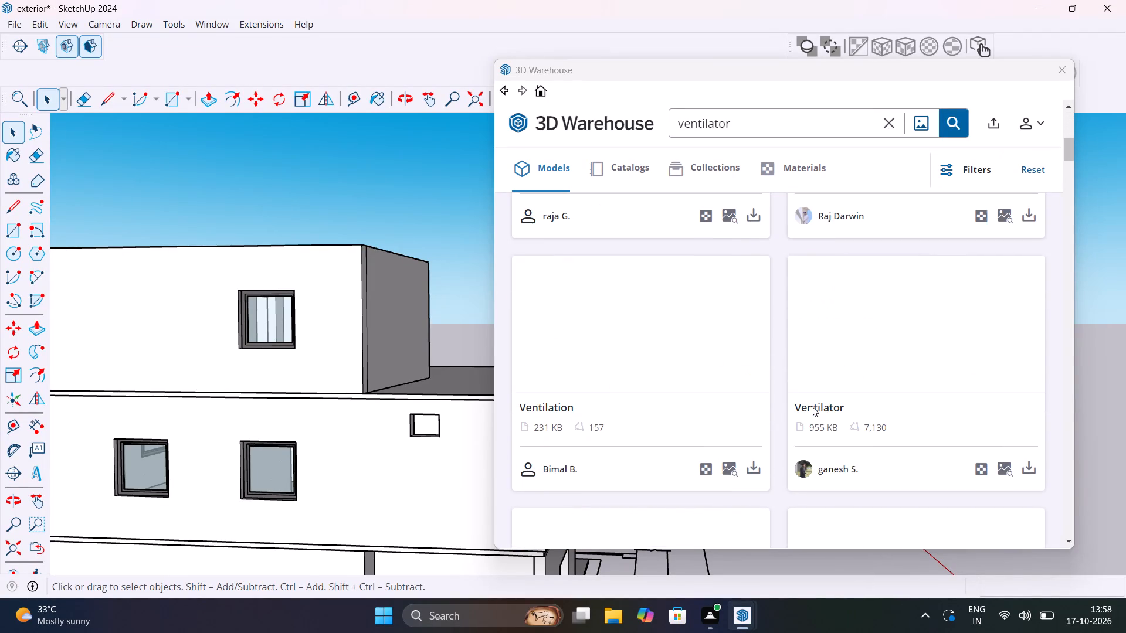
pyautogui.scroll(-4, 812, 406)
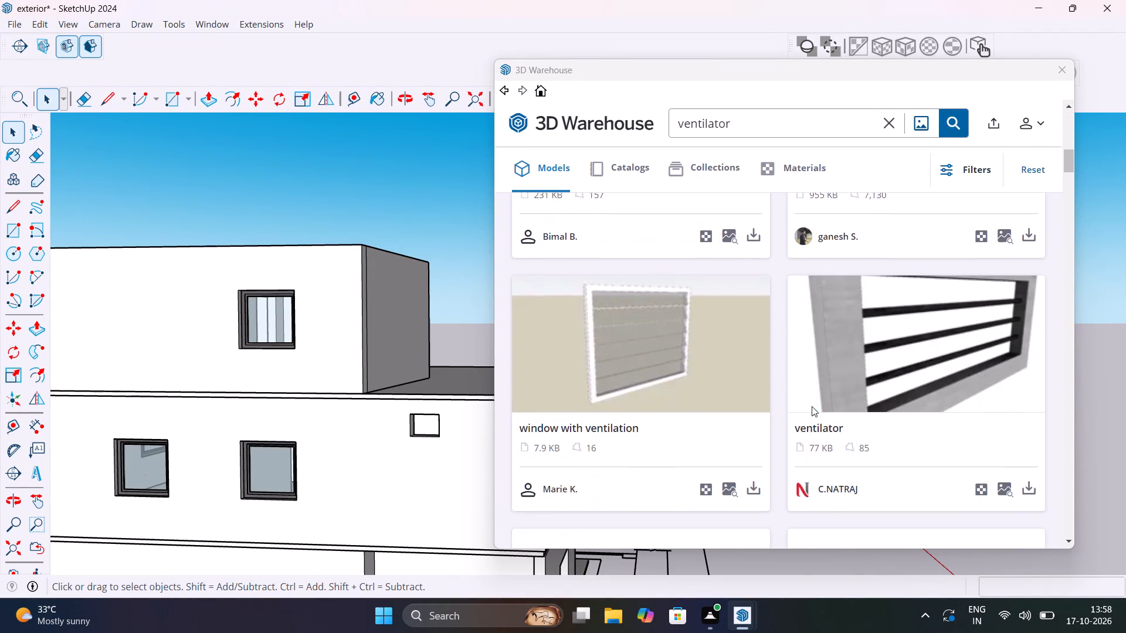
pyautogui.scroll(-10, 812, 406)
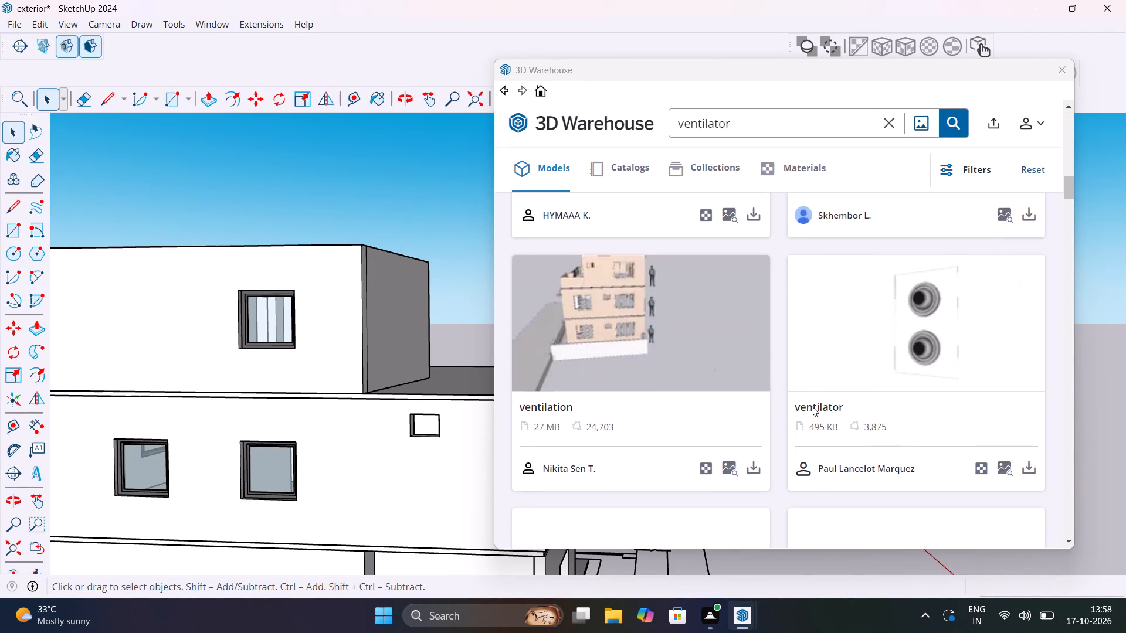
pyautogui.scroll(-7, 812, 406)
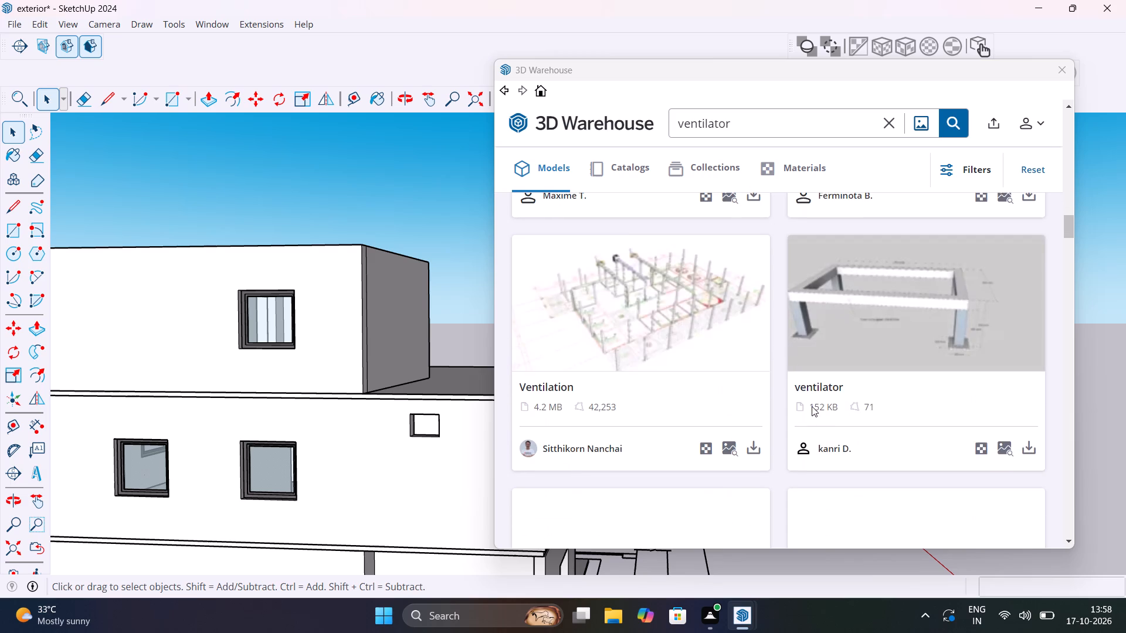
pyautogui.scroll(-7, 812, 406)
pyautogui.scroll(4, 812, 406)
pyautogui.scroll(-9, 812, 406)
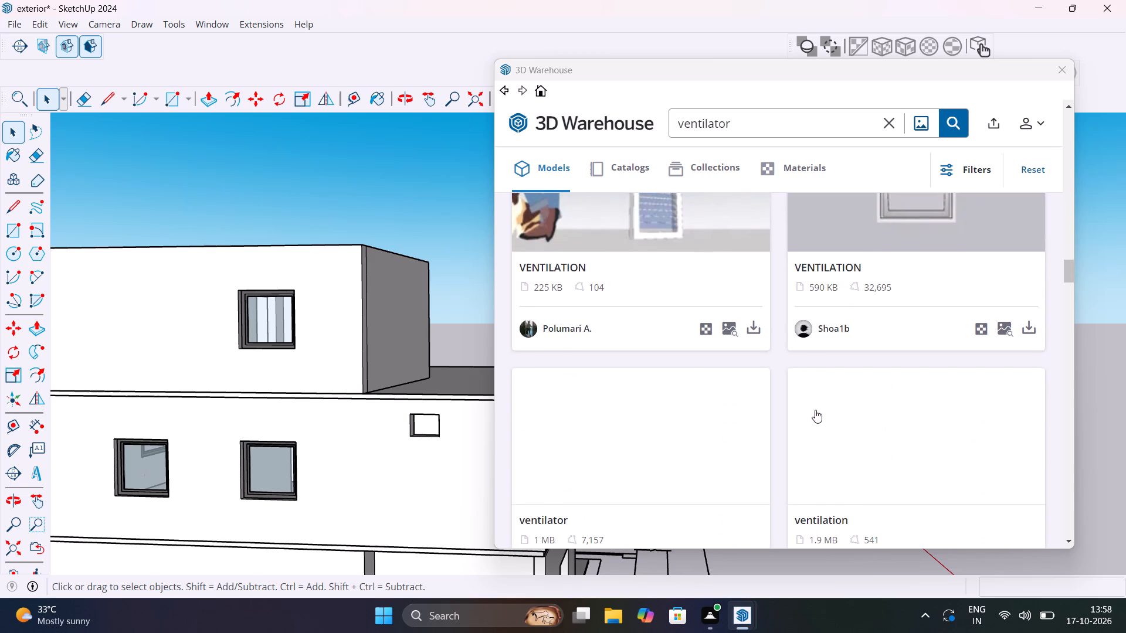
pyautogui.scroll(3, 817, 410)
pyautogui.scroll(-7, 817, 410)
pyautogui.scroll(2, 818, 410)
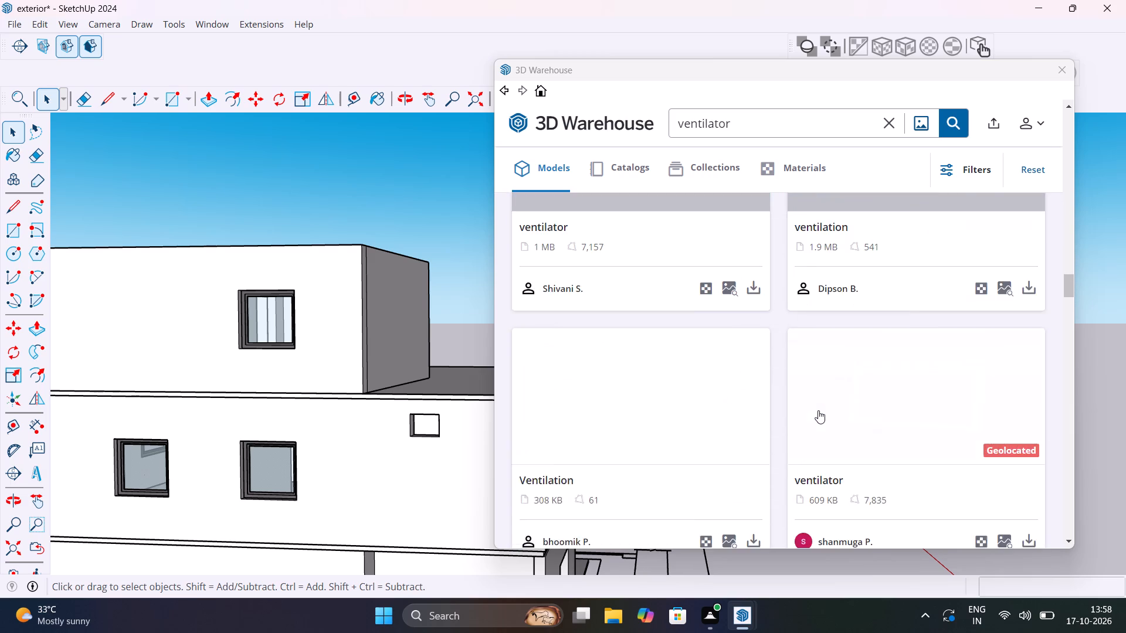
pyautogui.scroll(14, 818, 410)
pyautogui.scroll(17, 819, 410)
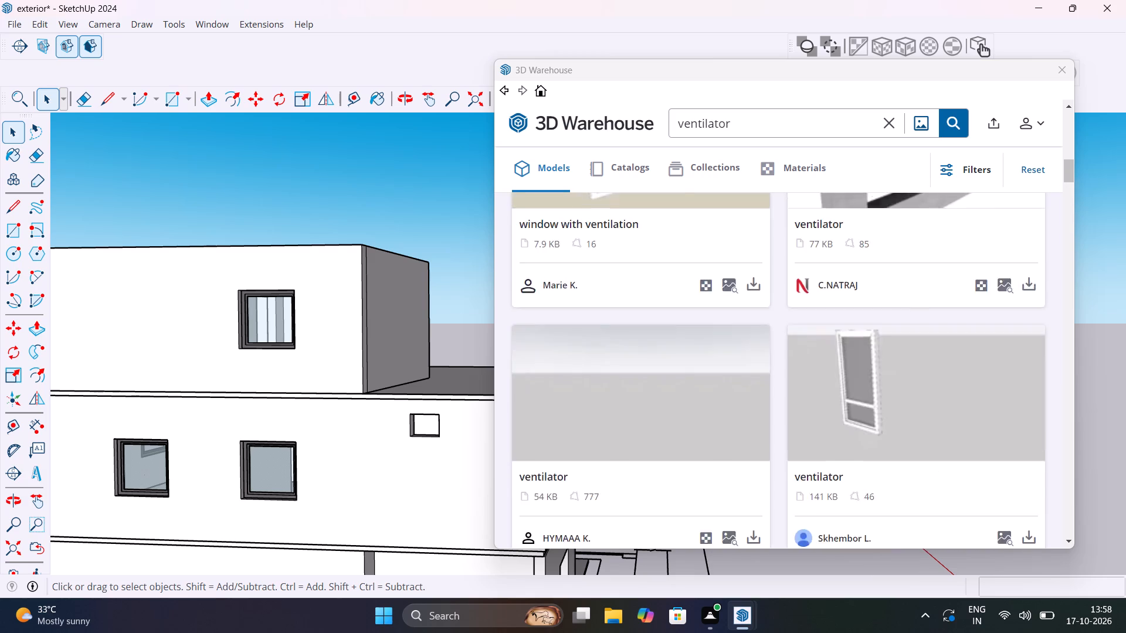
pyautogui.scroll(20, 819, 410)
pyautogui.scroll(4, 819, 410)
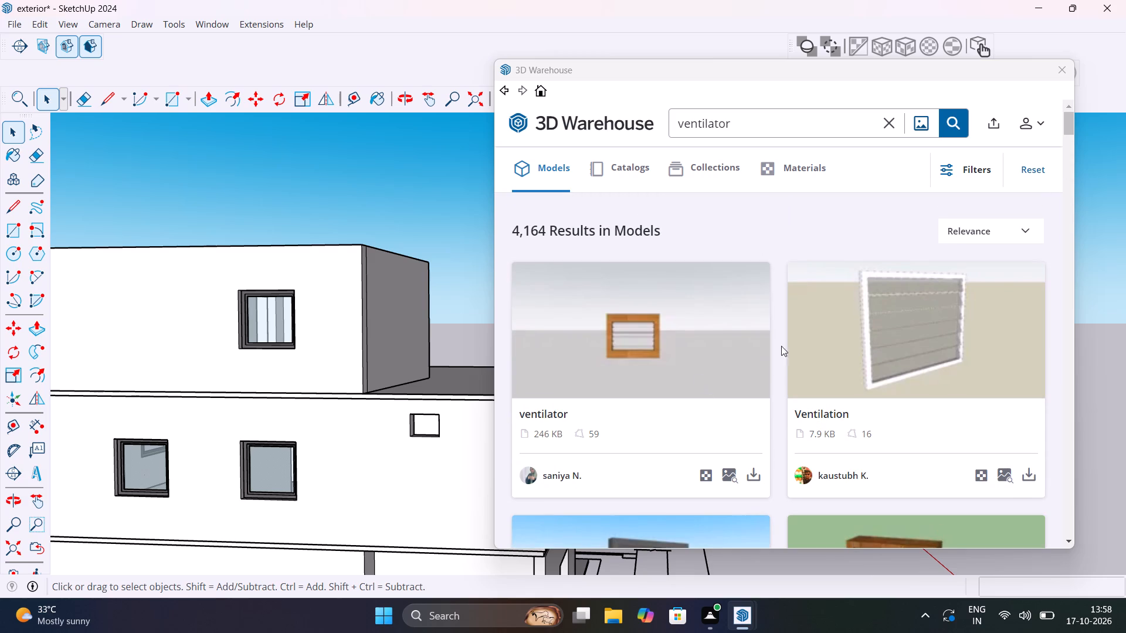
# Load the white-framed louvred Ventilation model from 3D Warehouse directly into the current model.
pyautogui.click(903, 339)
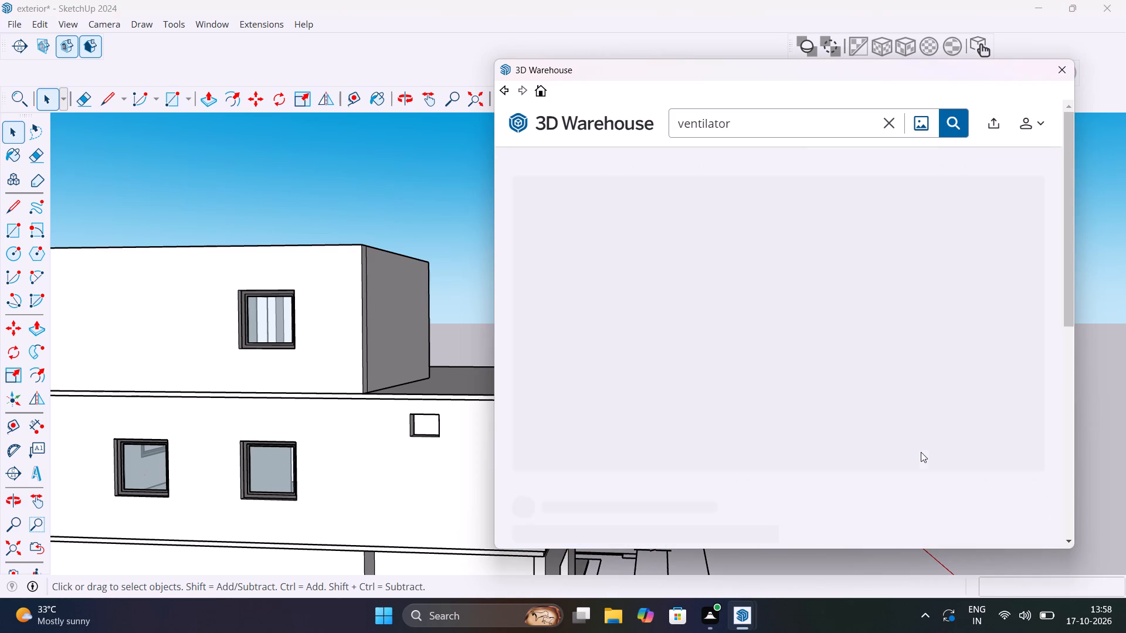
pyautogui.scroll(-5, 700, 343)
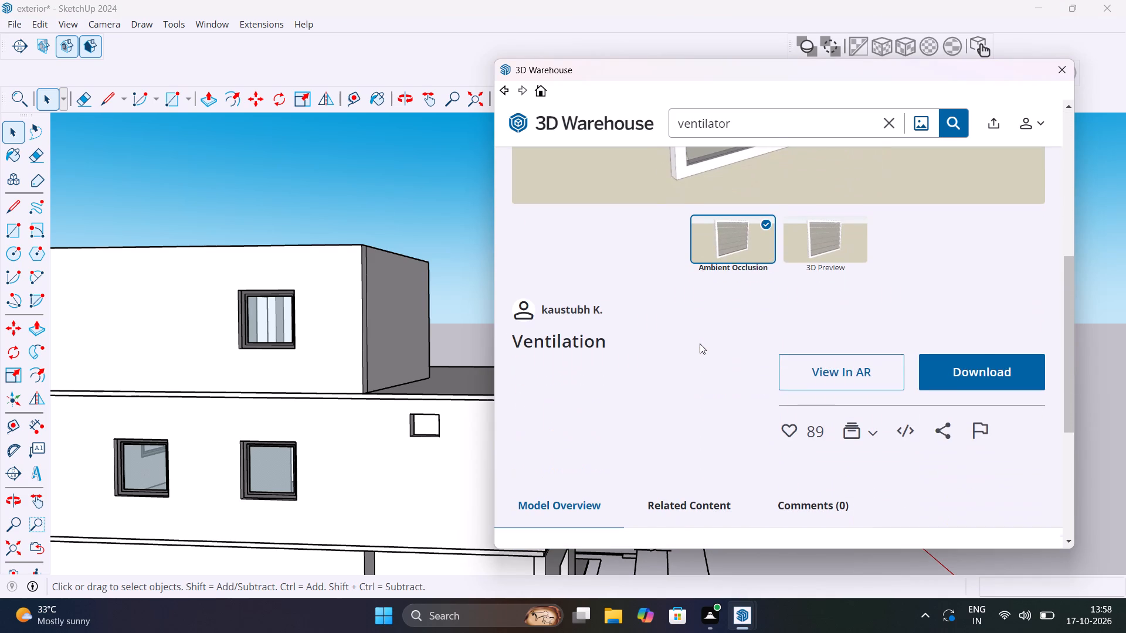
pyautogui.scroll(-3, 593, 358)
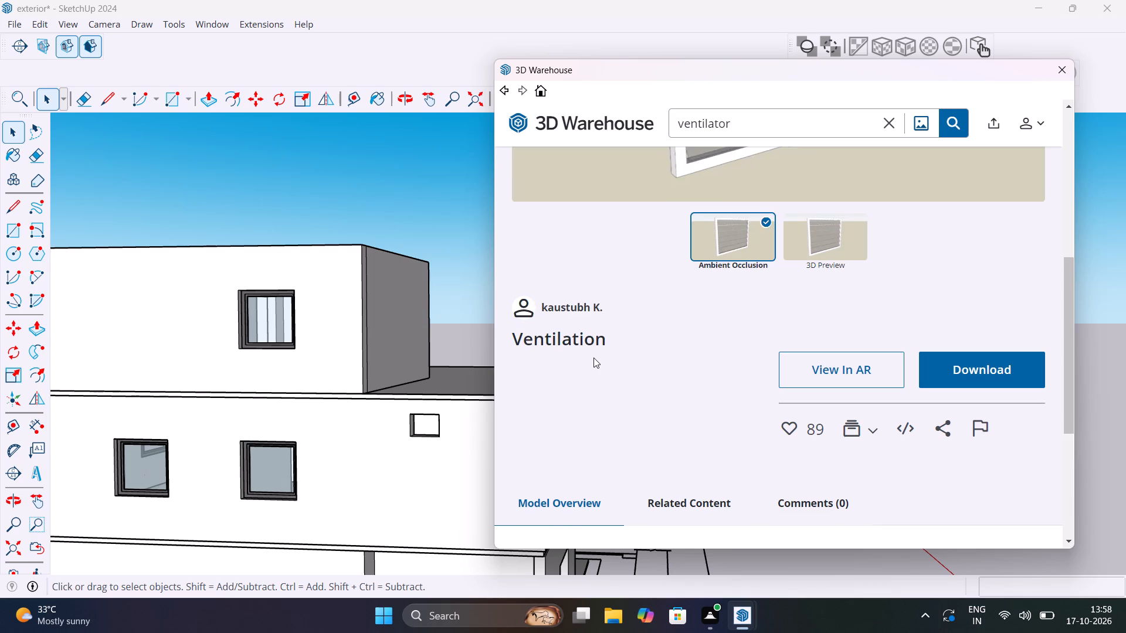
pyautogui.scroll(-6, 609, 363)
pyautogui.scroll(5, 611, 365)
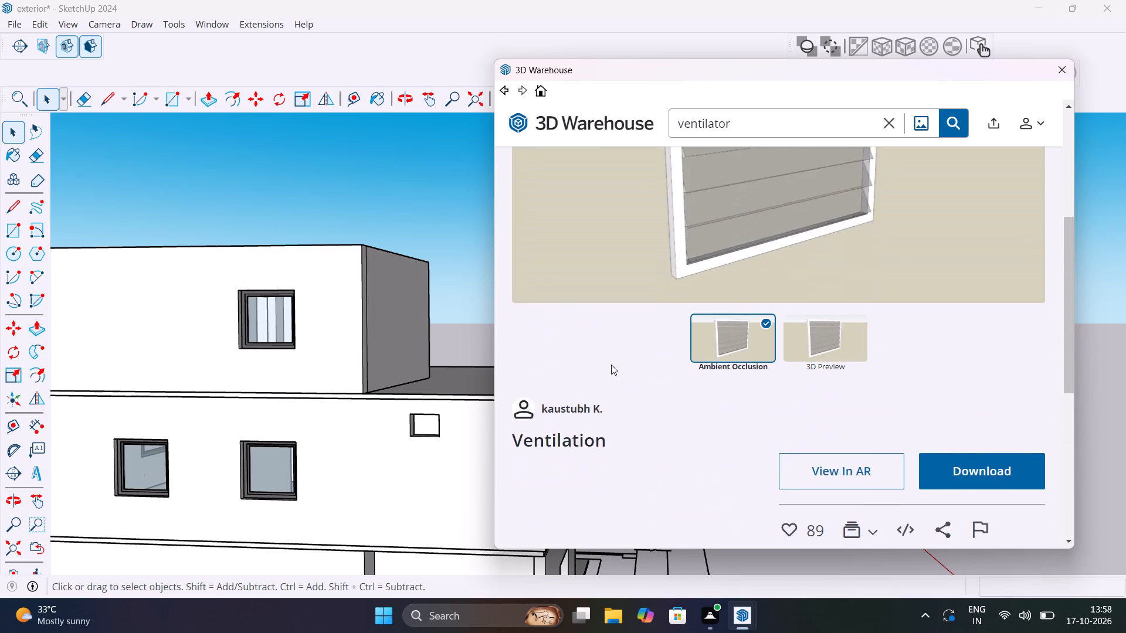
pyautogui.scroll(2, 611, 365)
pyautogui.scroll(-2, 611, 365)
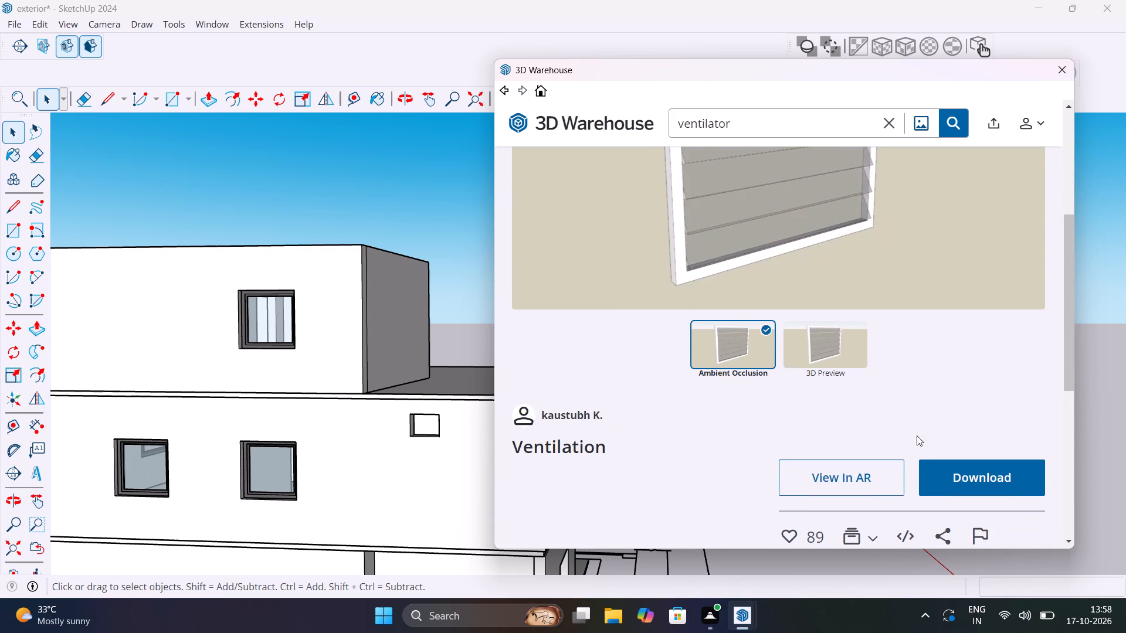
pyautogui.click(948, 477)
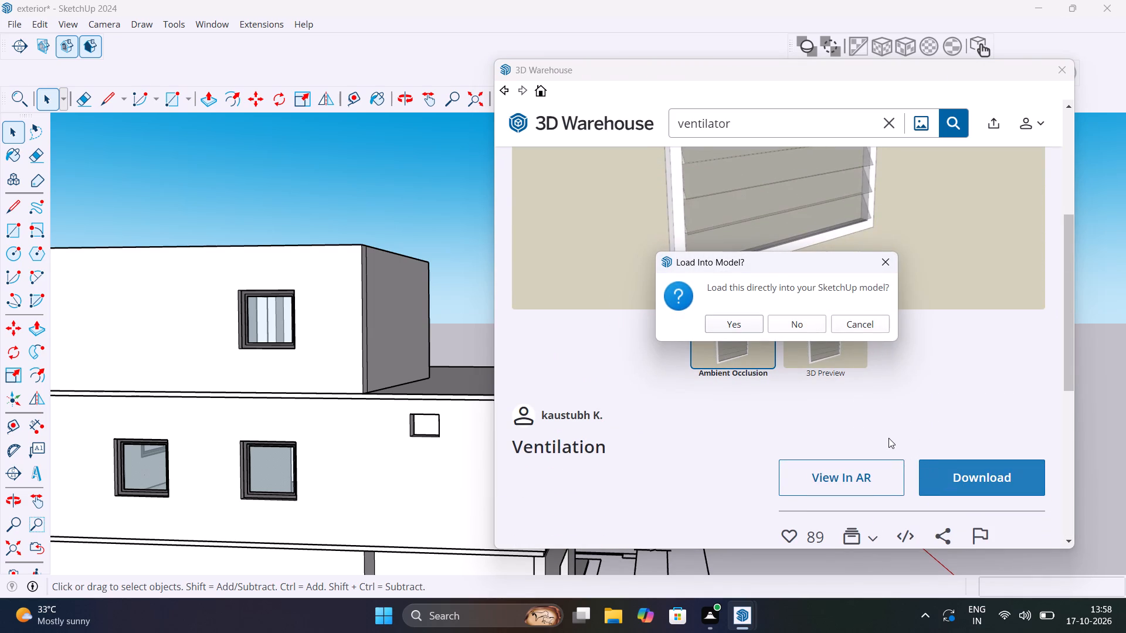
pyautogui.click(721, 323)
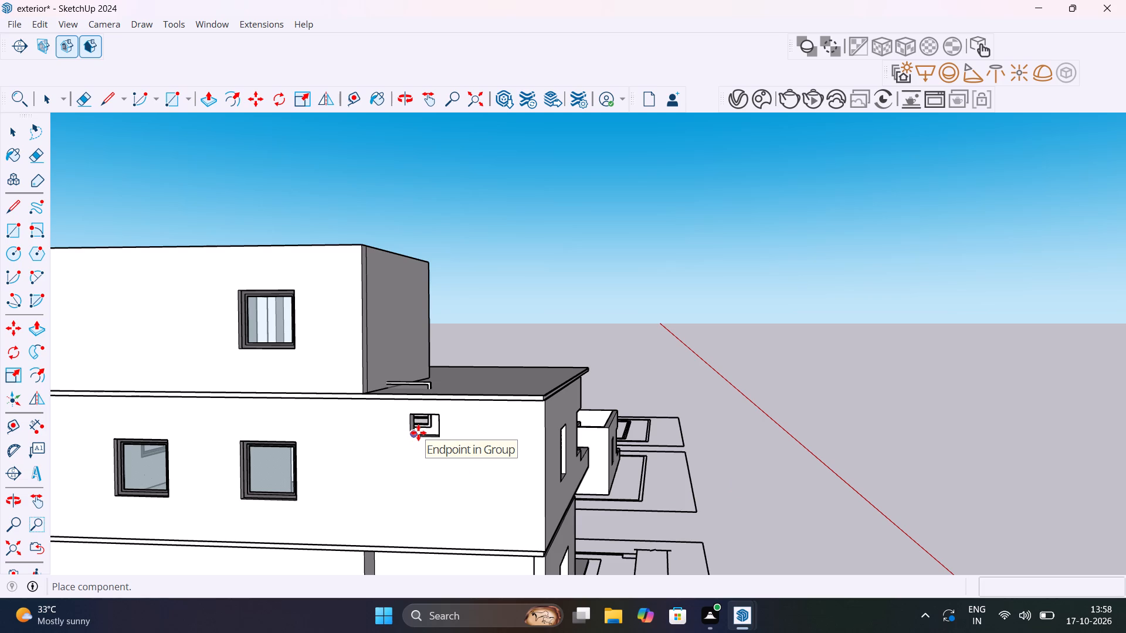
# Place the Ventilation component at the lower corner of the small opening in the middle storey's wall.
pyautogui.scroll(12, 416, 433)
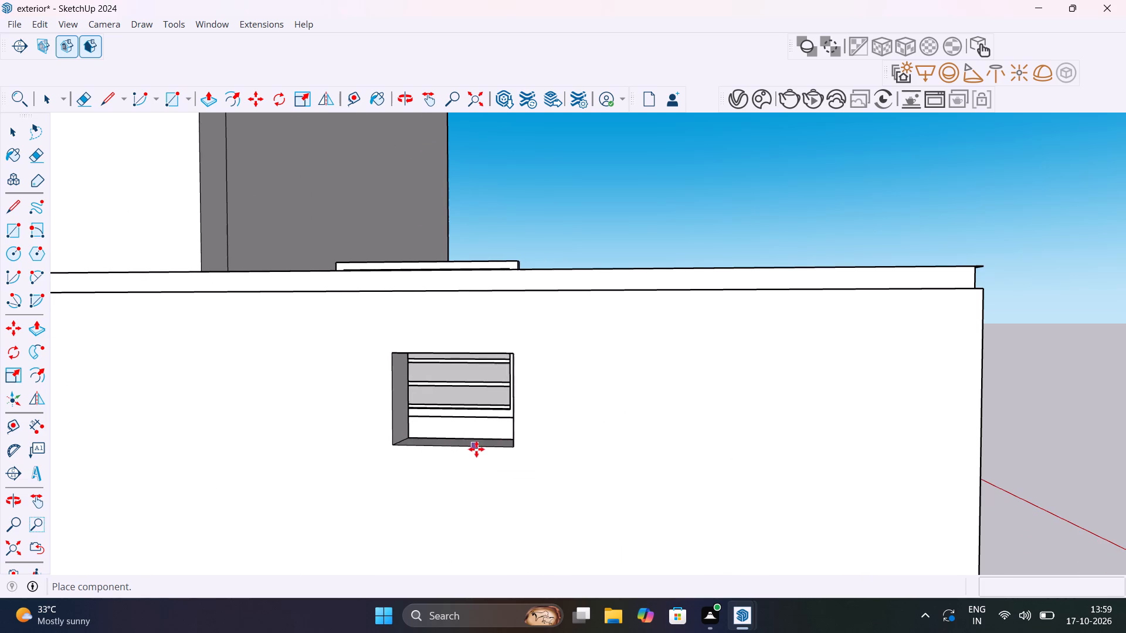
pyautogui.click(517, 449)
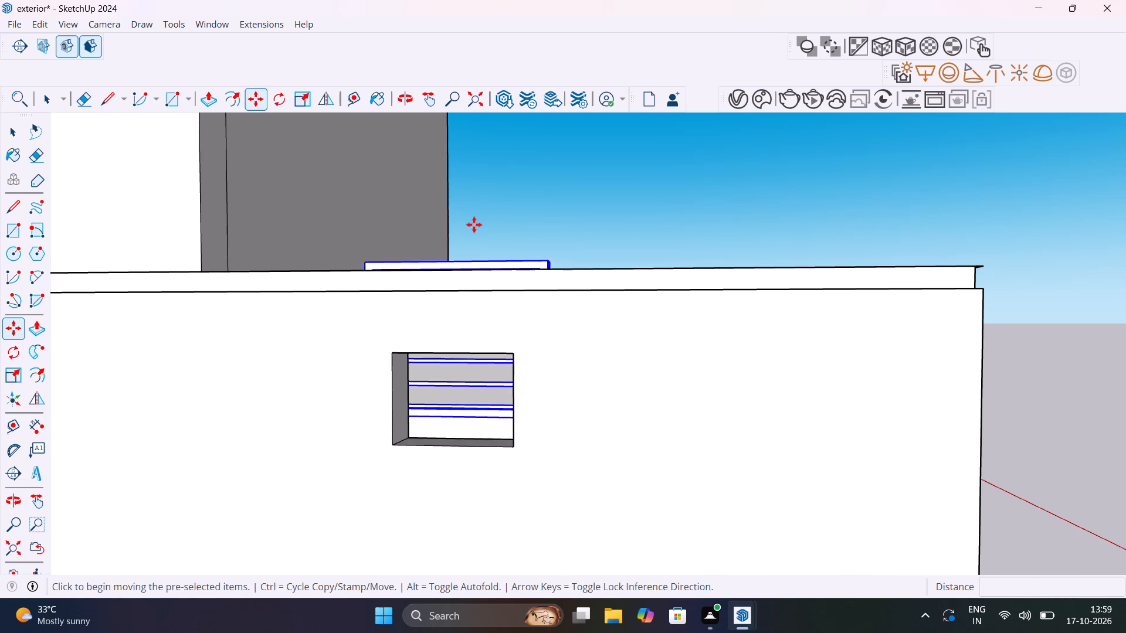
# Move the oversized Ventilation component from the middle storey's wall and roof out to the open space beside the house.
pyautogui.scroll(-3, 474, 224)
pyautogui.scroll(20, 476, 243)
pyautogui.scroll(2, 476, 243)
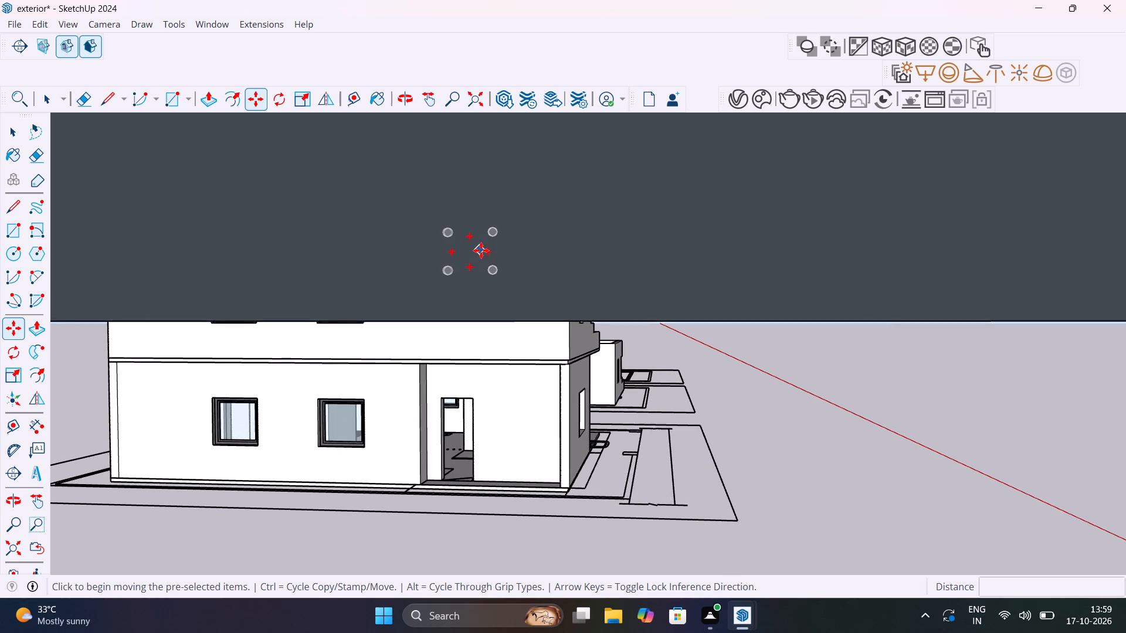
pyautogui.scroll(-8, 481, 250)
pyautogui.press('space')
pyautogui.press('space')
pyautogui.scroll(9, 481, 250)
pyautogui.scroll(-6, 481, 251)
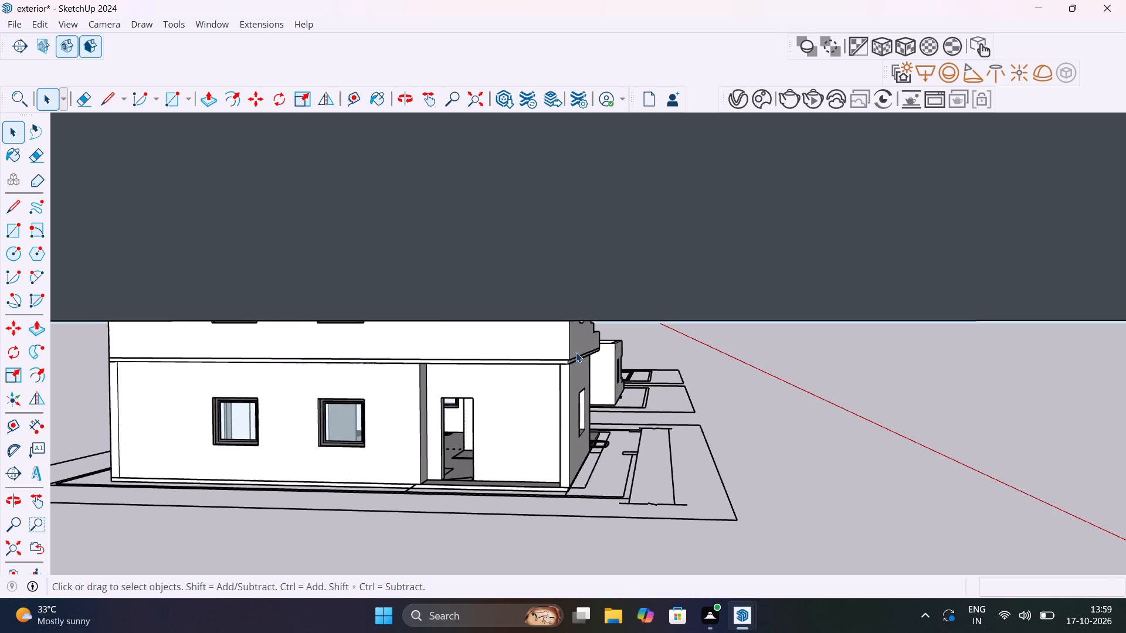
pyautogui.scroll(-4, 576, 352)
pyautogui.scroll(1, 615, 365)
pyautogui.keyDown('shift'); pyautogui.moveTo(629, 364); pyautogui.dragTo(629, 396, button='middle'); pyautogui.keyUp('shift')
pyautogui.scroll(3, 531, 280)
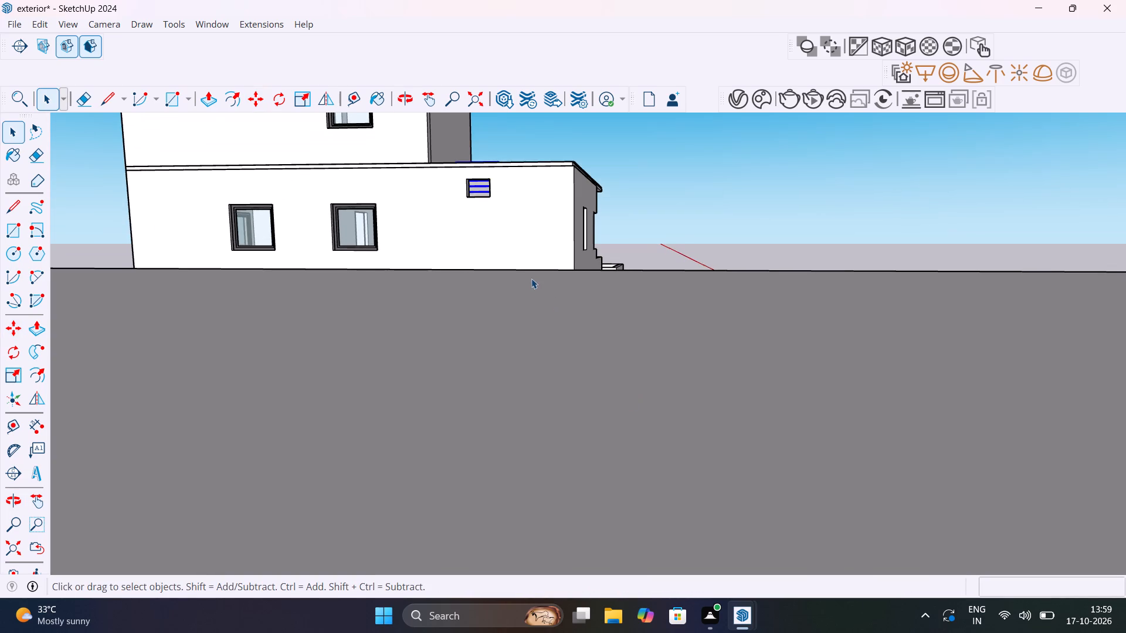
pyautogui.scroll(-17, 531, 278)
pyautogui.scroll(-2, 581, 300)
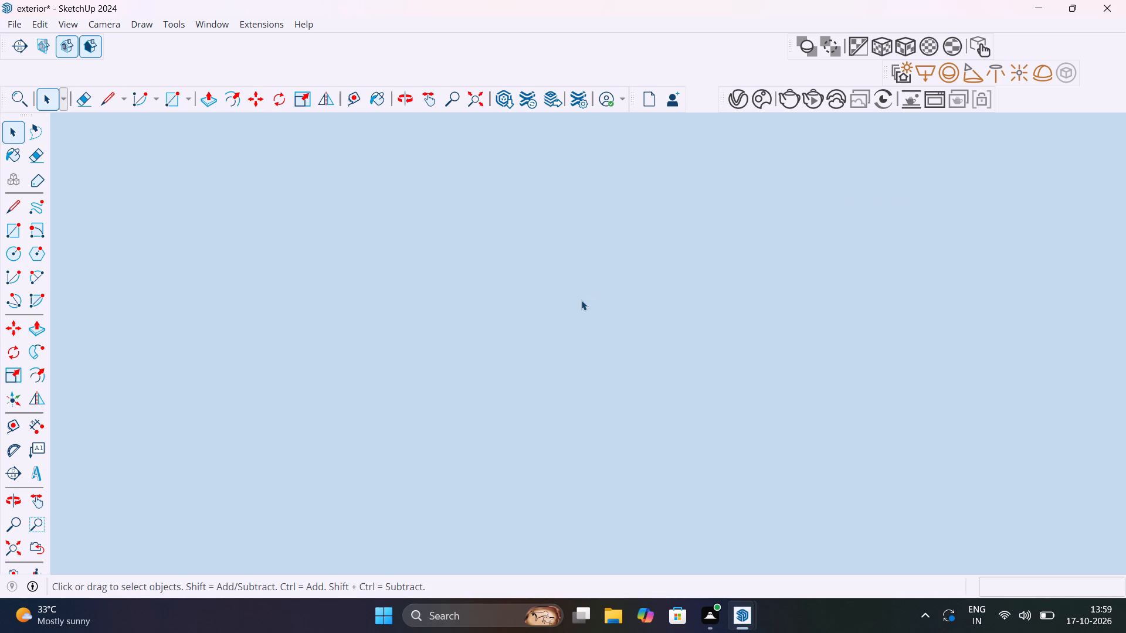
pyautogui.scroll(13, 581, 300)
pyautogui.keyDown('shift'); pyautogui.middleClick(581, 300); pyautogui.keyUp('shift')
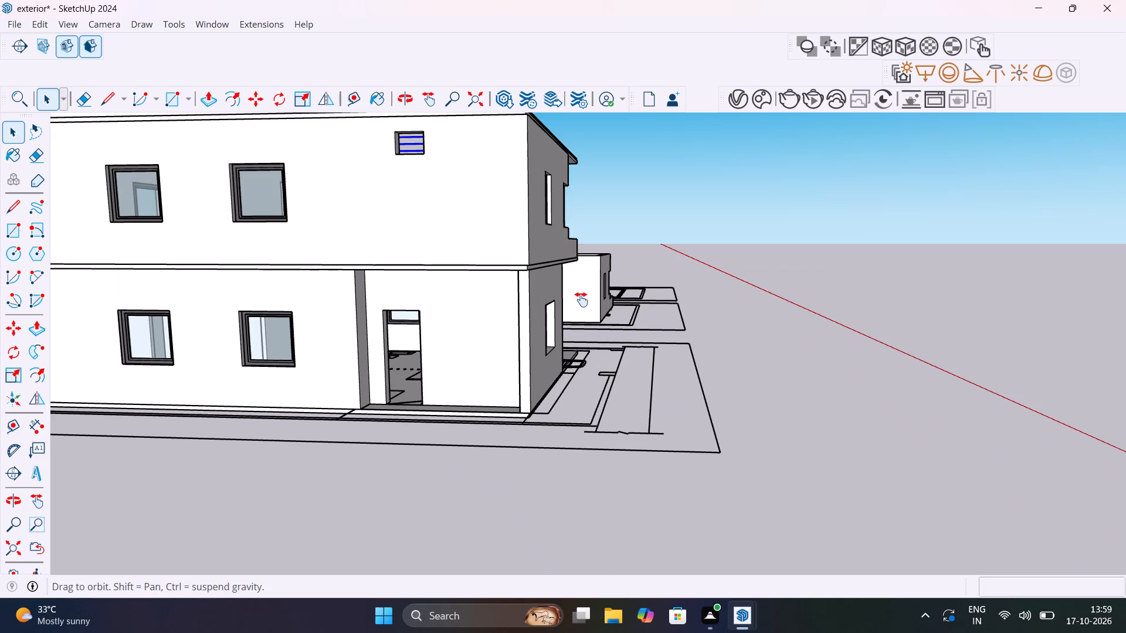
pyautogui.moveTo(581, 300); pyautogui.dragTo(513, 421, button='middle')
pyautogui.scroll(4, 301, 303)
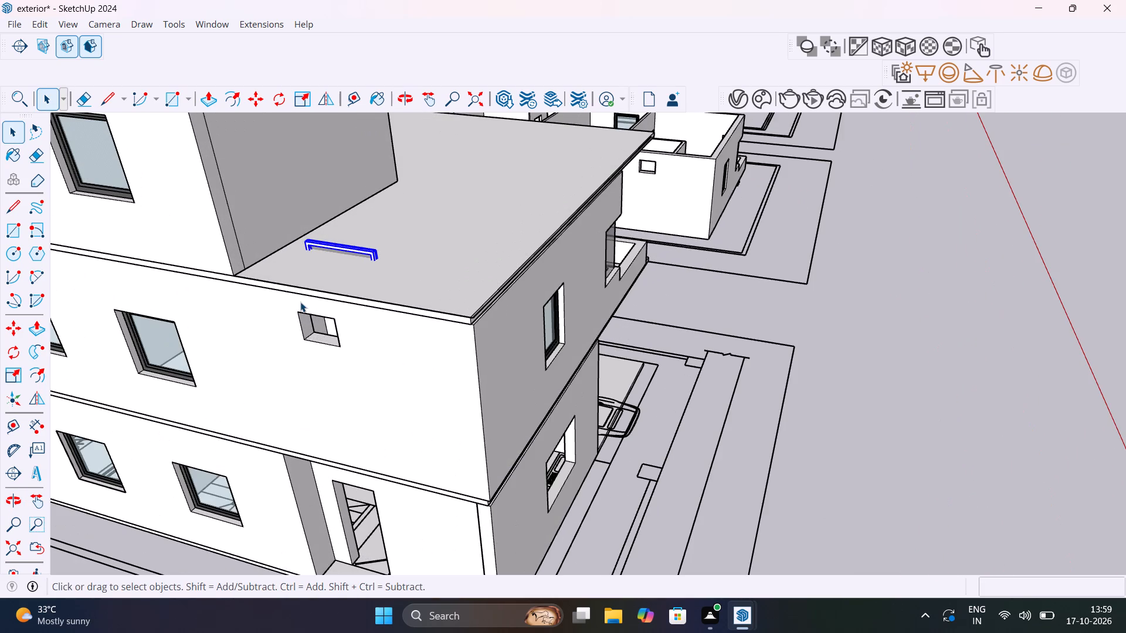
pyautogui.press('m')
pyautogui.click(336, 249)
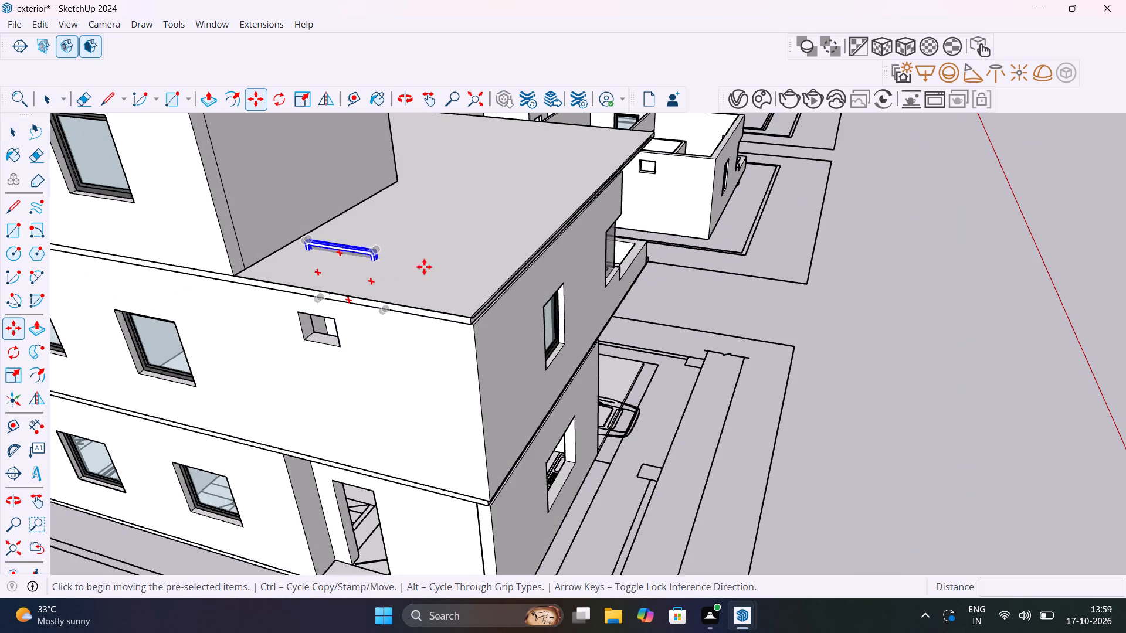
pyautogui.click(898, 376)
# Scale the Ventilation component down uniformly by a factor of about 0.27.
pyautogui.scroll(2, 835, 471)
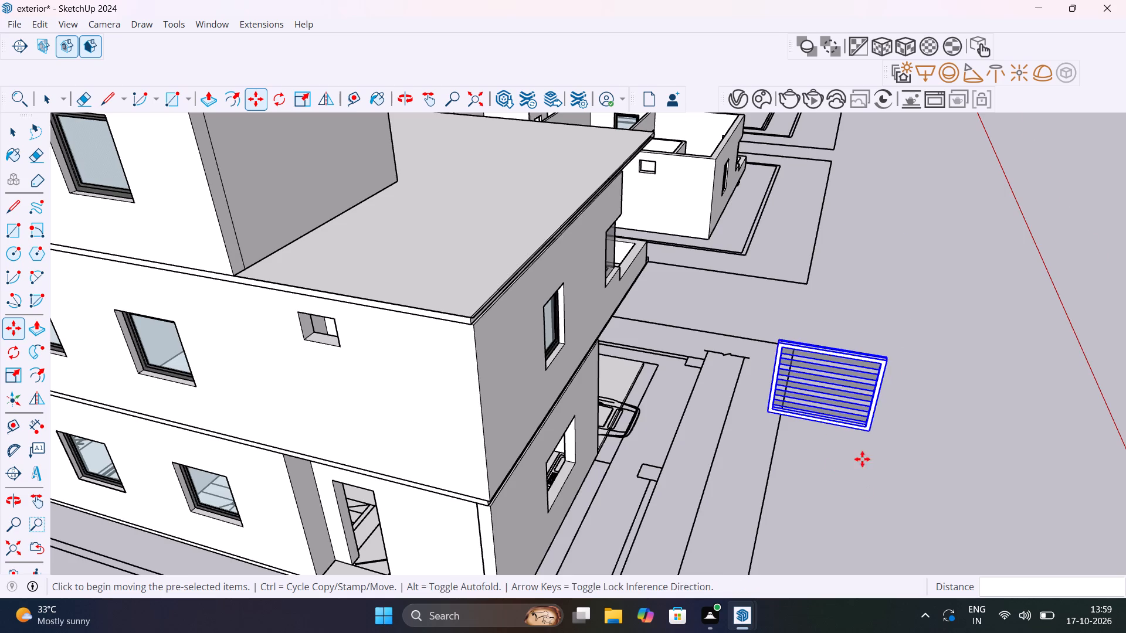
pyautogui.scroll(1, 862, 459)
pyautogui.moveTo(886, 399); pyautogui.dragTo(900, 418)
pyautogui.press('space')
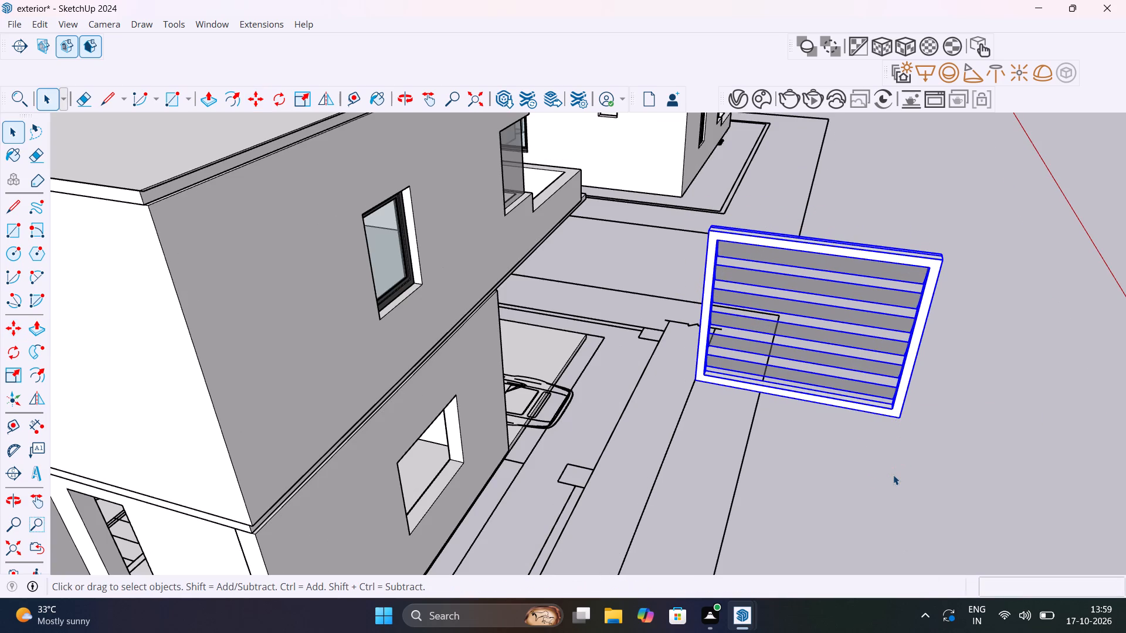
pyautogui.press('Escape')
pyautogui.press('Escape')
pyautogui.click(304, 95)
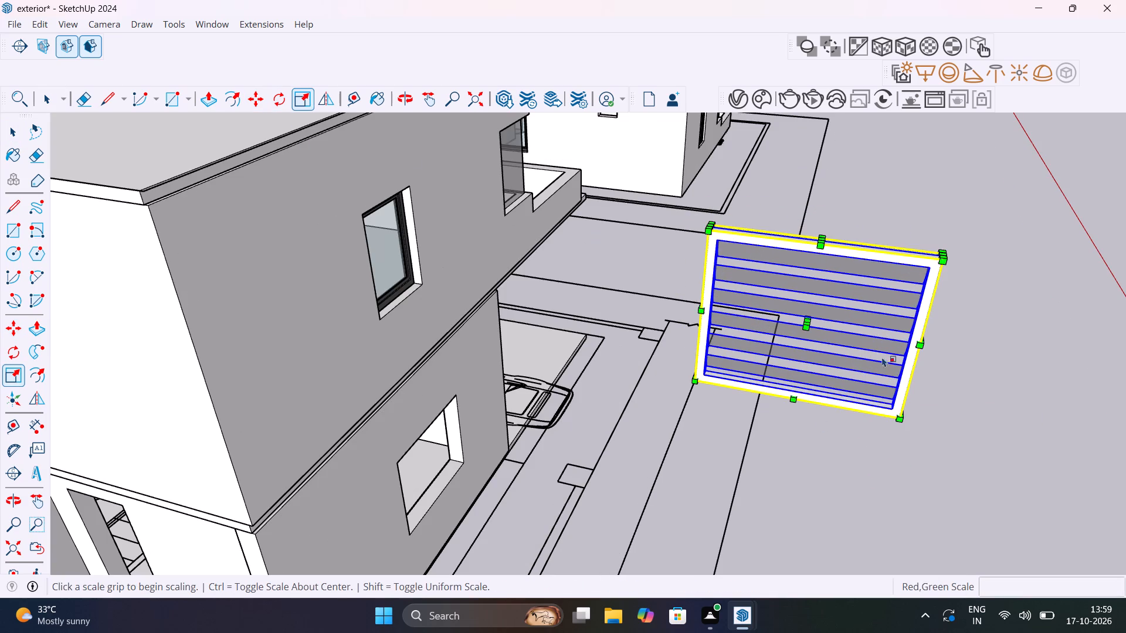
pyautogui.moveTo(897, 418); pyautogui.dragTo(758, 304)
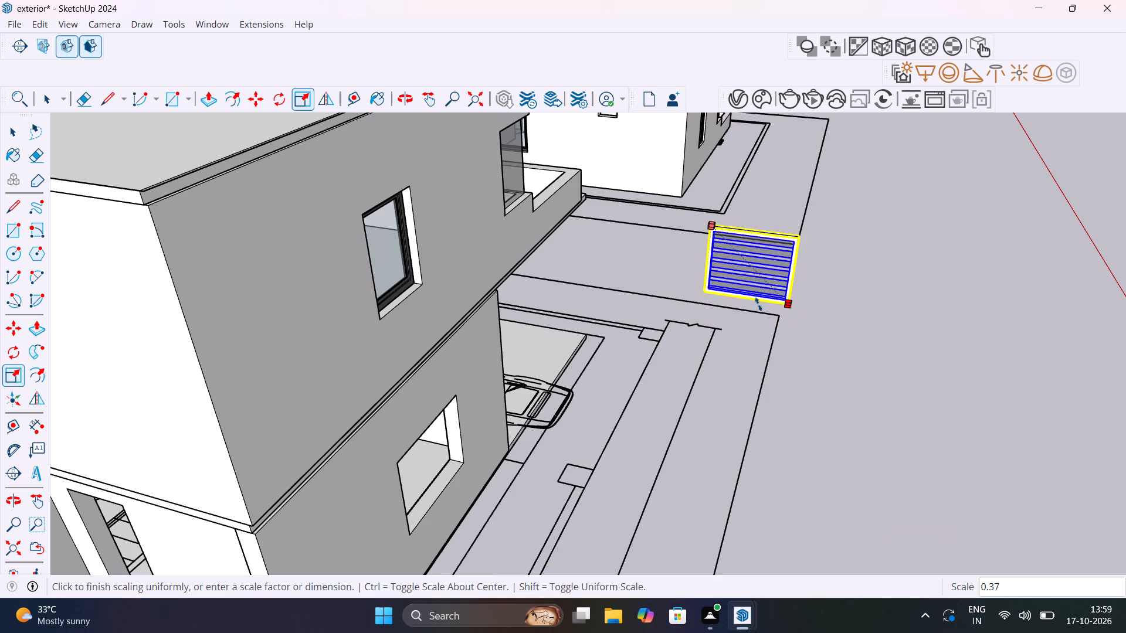
pyautogui.moveTo(758, 304); pyautogui.dragTo(749, 291)
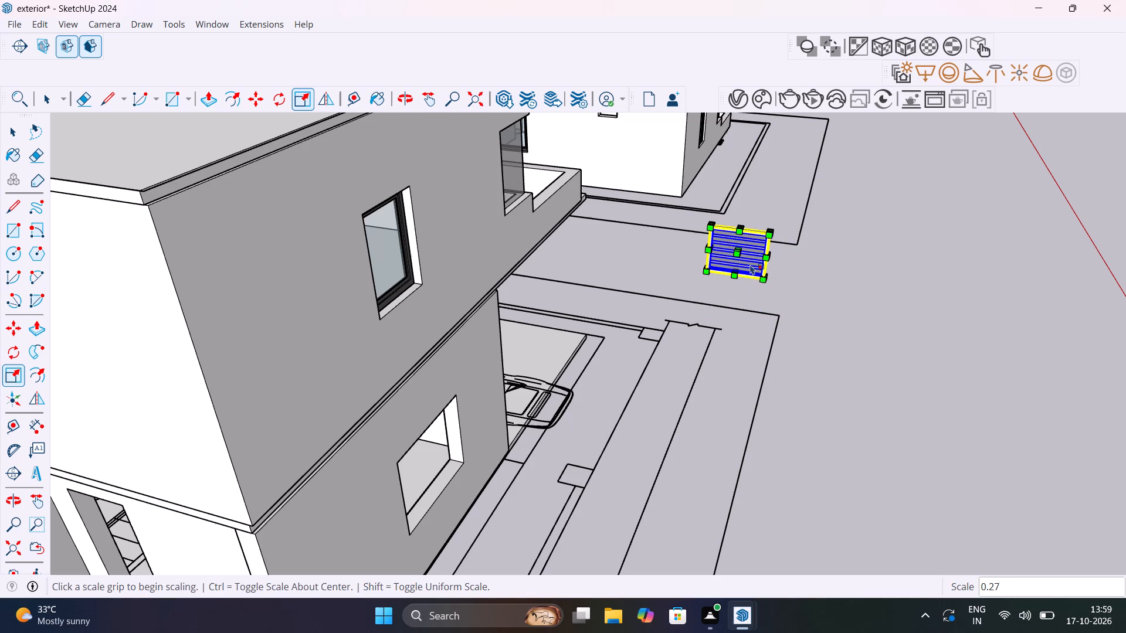
pyautogui.press('space')
pyautogui.press('space')
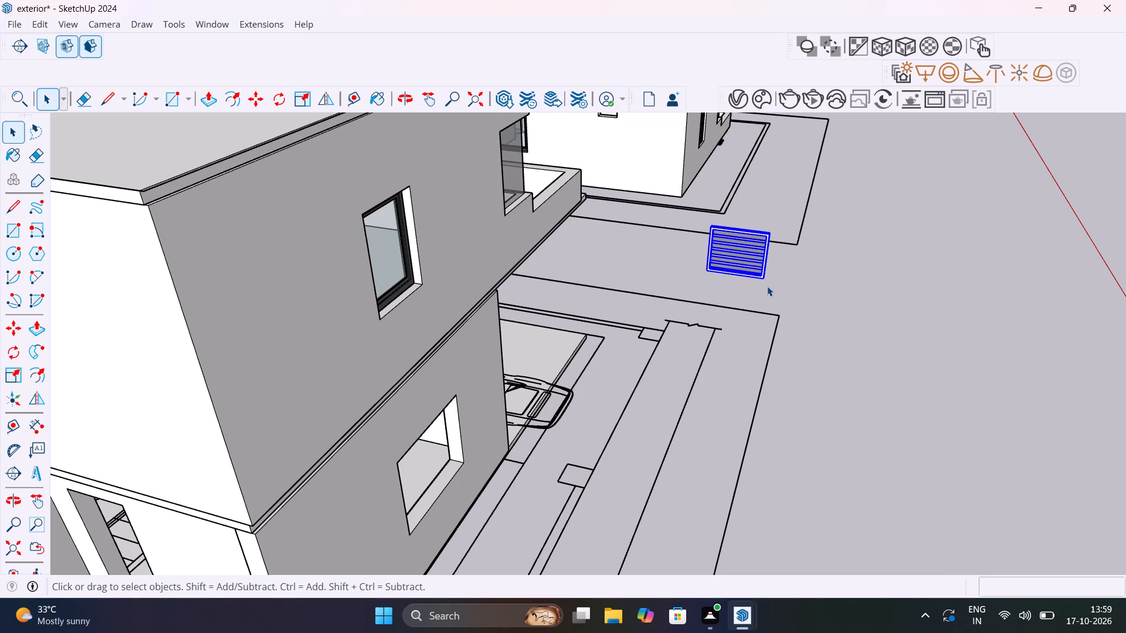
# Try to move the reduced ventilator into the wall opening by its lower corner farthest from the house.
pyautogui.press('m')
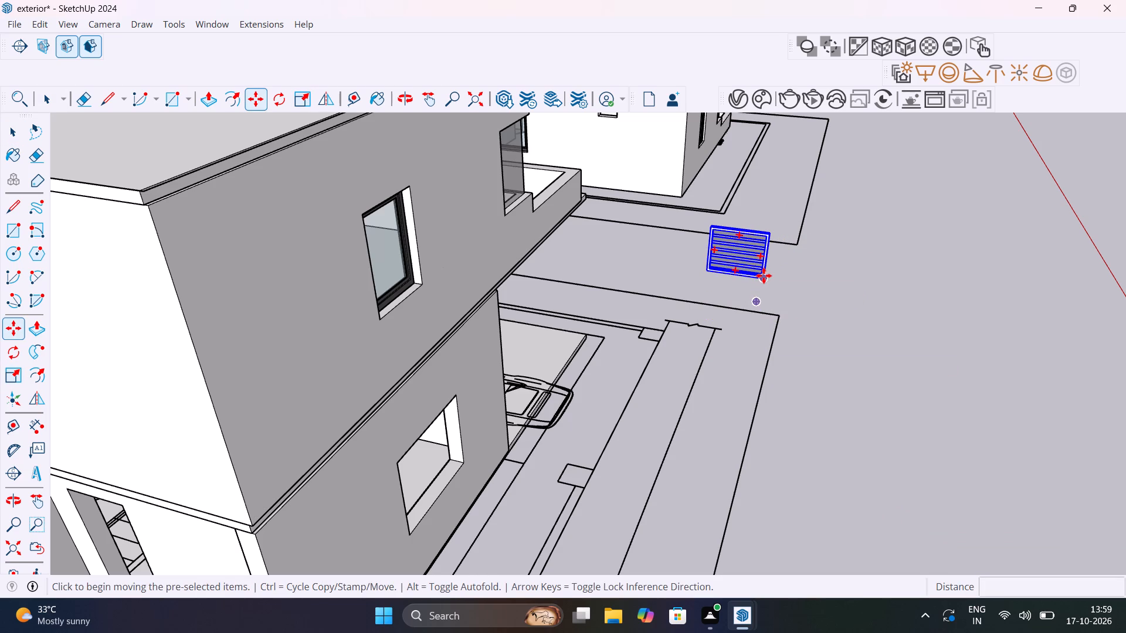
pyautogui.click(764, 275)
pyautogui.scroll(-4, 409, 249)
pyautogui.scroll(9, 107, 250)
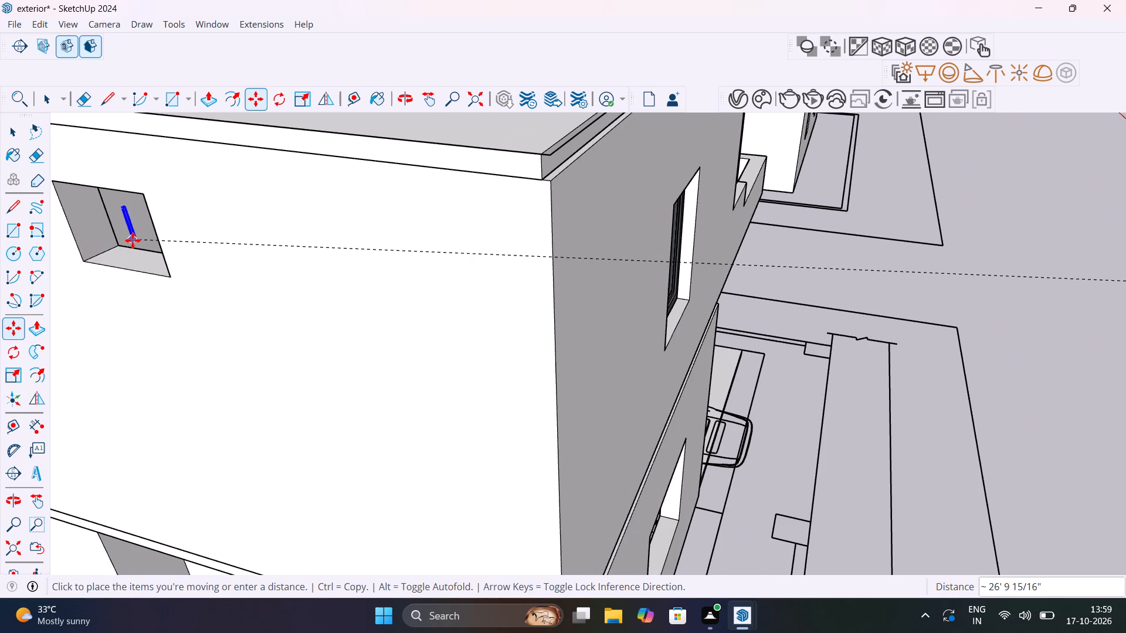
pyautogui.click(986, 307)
# Move the ventilator by its lower corner nearest the house onto the inner lower corner of the middle storey's wall opening.
pyautogui.scroll(4, 867, 294)
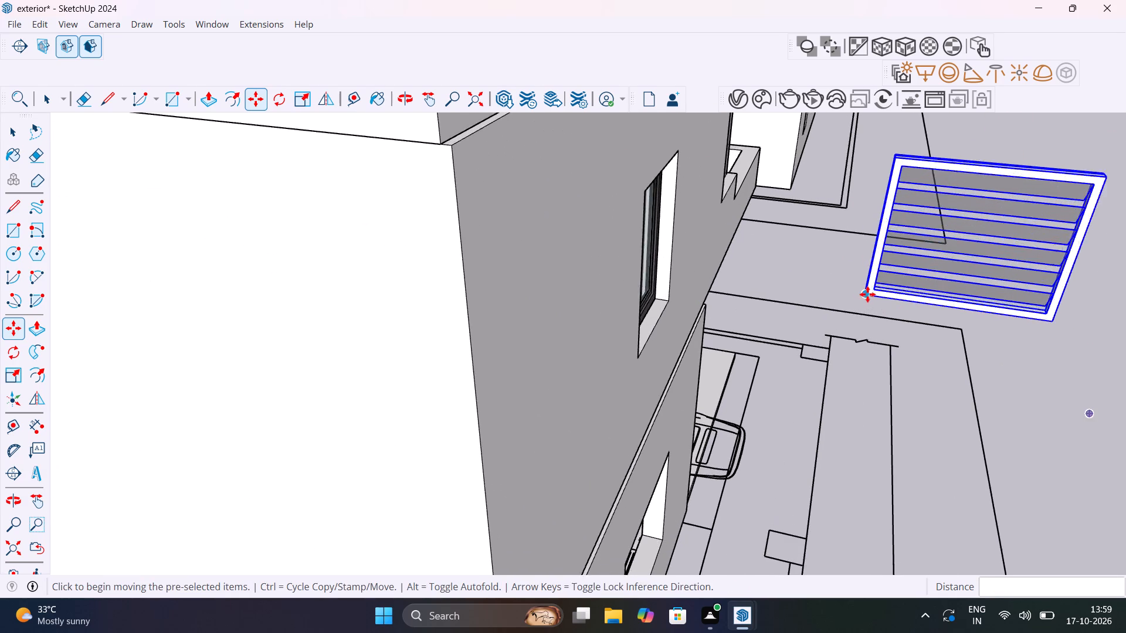
pyautogui.scroll(14, 867, 294)
pyautogui.scroll(-8, 832, 289)
pyautogui.scroll(2, 832, 291)
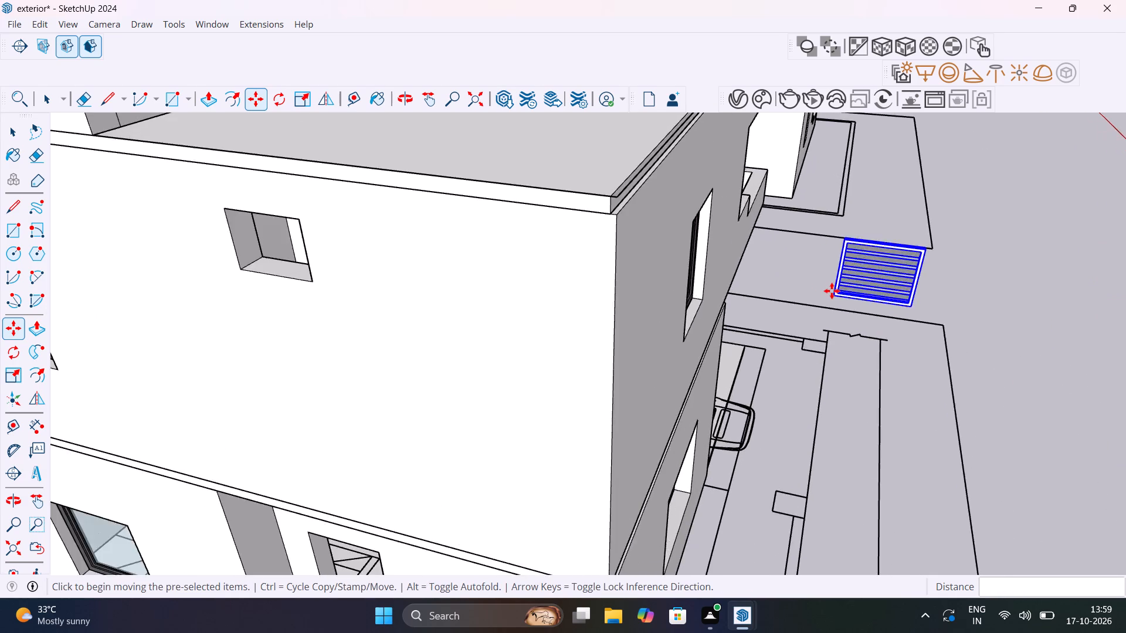
pyautogui.scroll(6, 832, 291)
pyautogui.scroll(-4, 832, 290)
pyautogui.scroll(2, 846, 290)
pyautogui.click(841, 297)
pyautogui.scroll(-4, 472, 307)
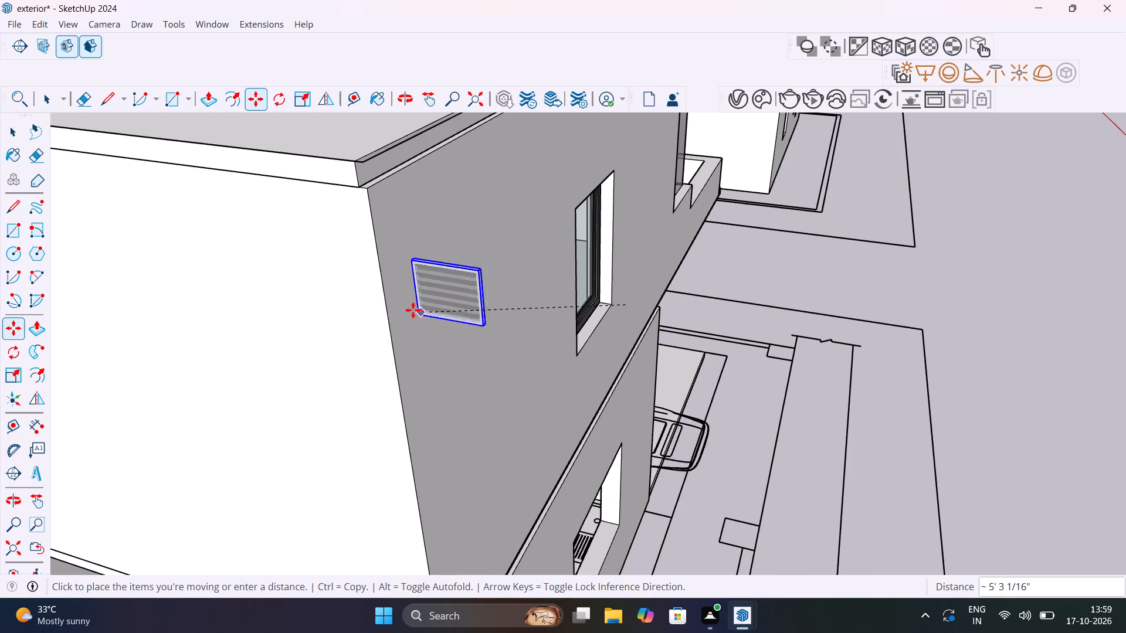
pyautogui.scroll(-9, 413, 309)
pyautogui.scroll(14, 209, 297)
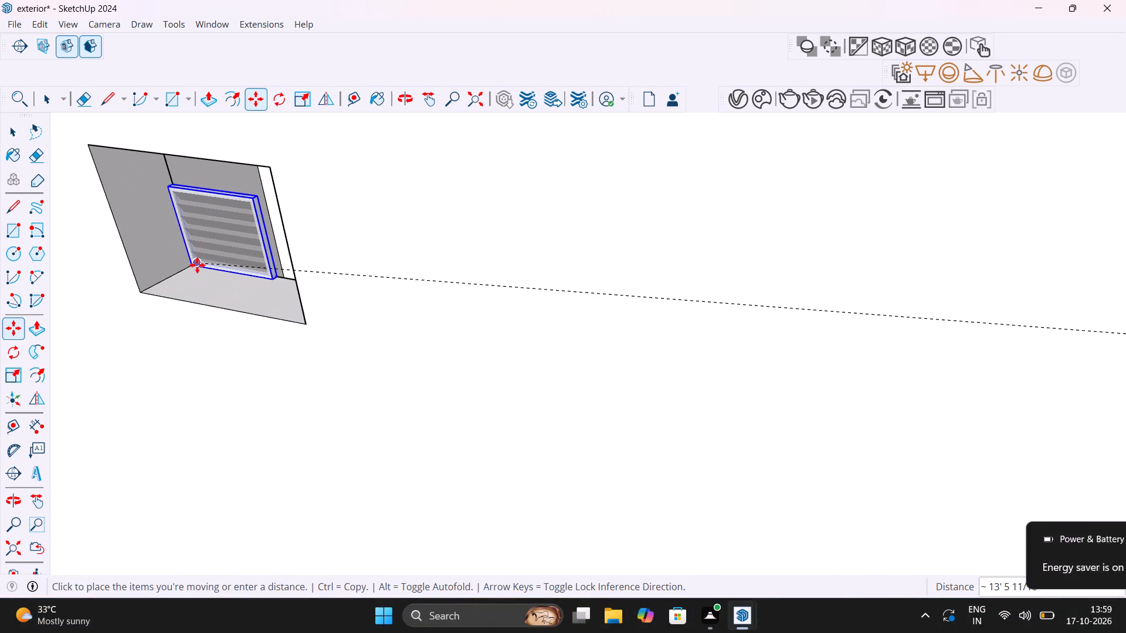
pyautogui.click(197, 265)
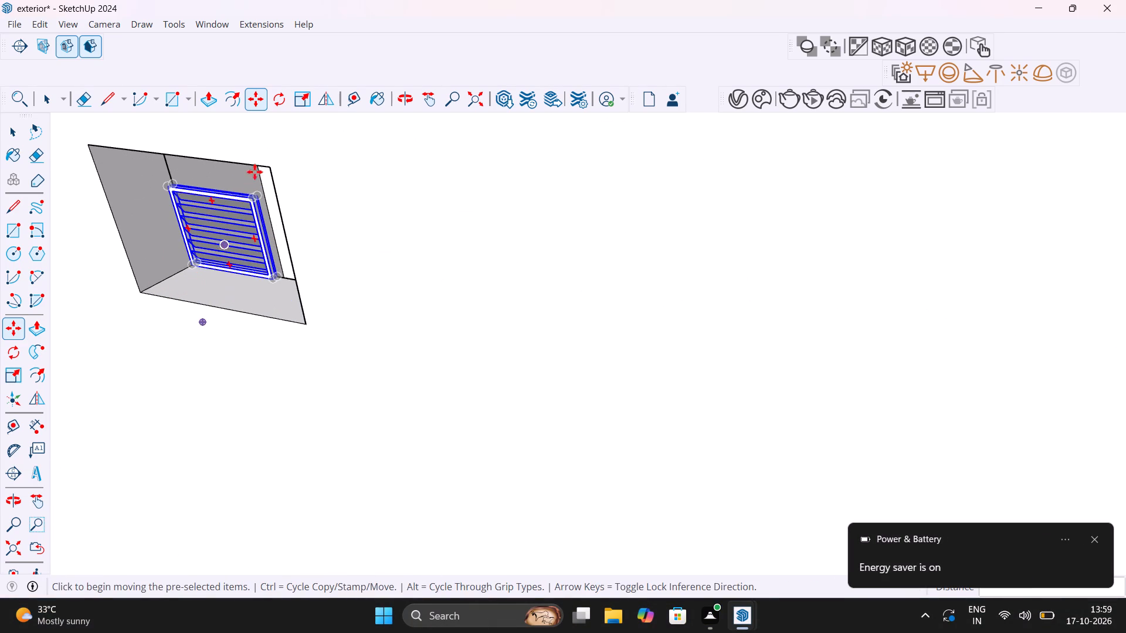
# Enlarge the ventilator uniformly from its upper free corner so it fills most of the wall opening.
pyautogui.click(308, 102)
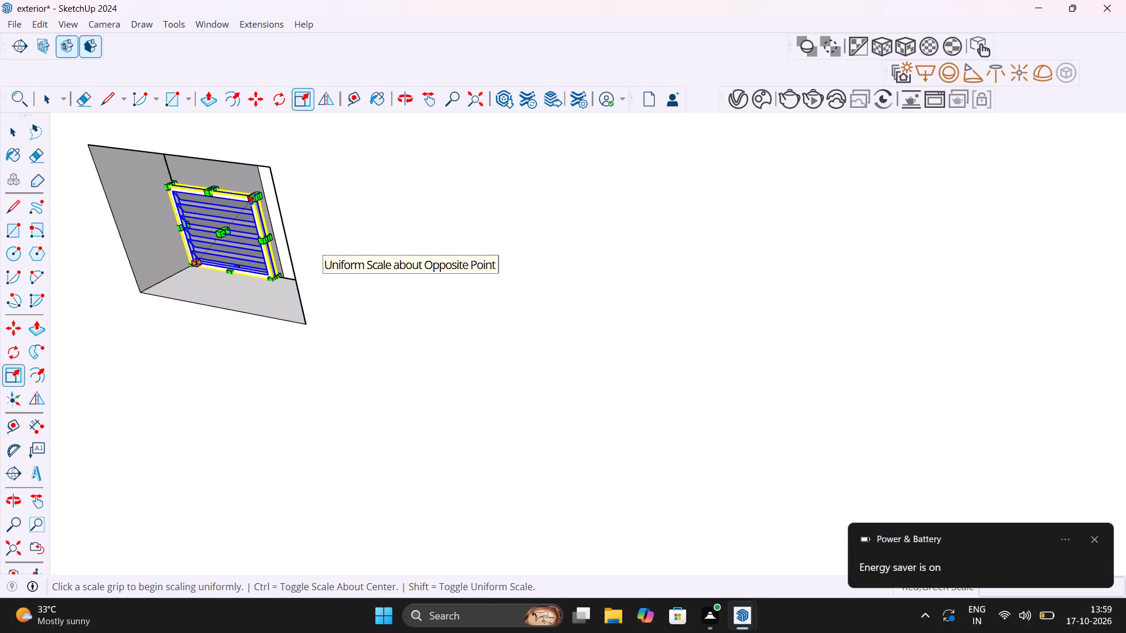
pyautogui.scroll(-13, 253, 199)
pyautogui.moveTo(286, 295); pyautogui.dragTo(374, 217, button='middle')
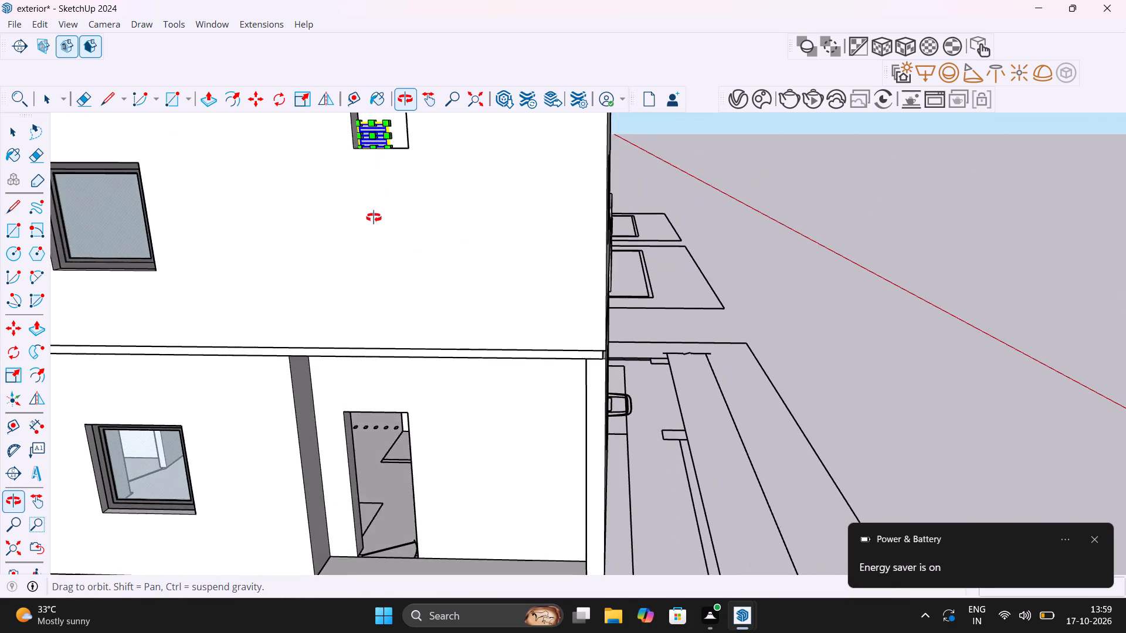
pyautogui.moveTo(374, 217); pyautogui.dragTo(420, 256, button='middle')
pyautogui.scroll(7, 447, 186)
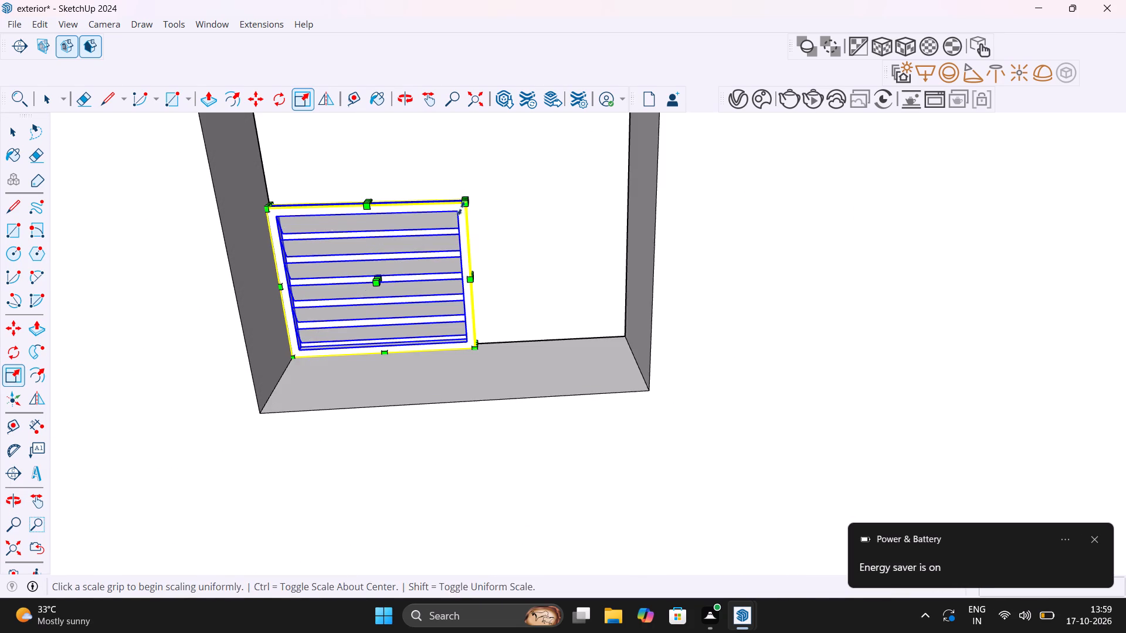
pyautogui.moveTo(467, 202); pyautogui.dragTo(615, 189)
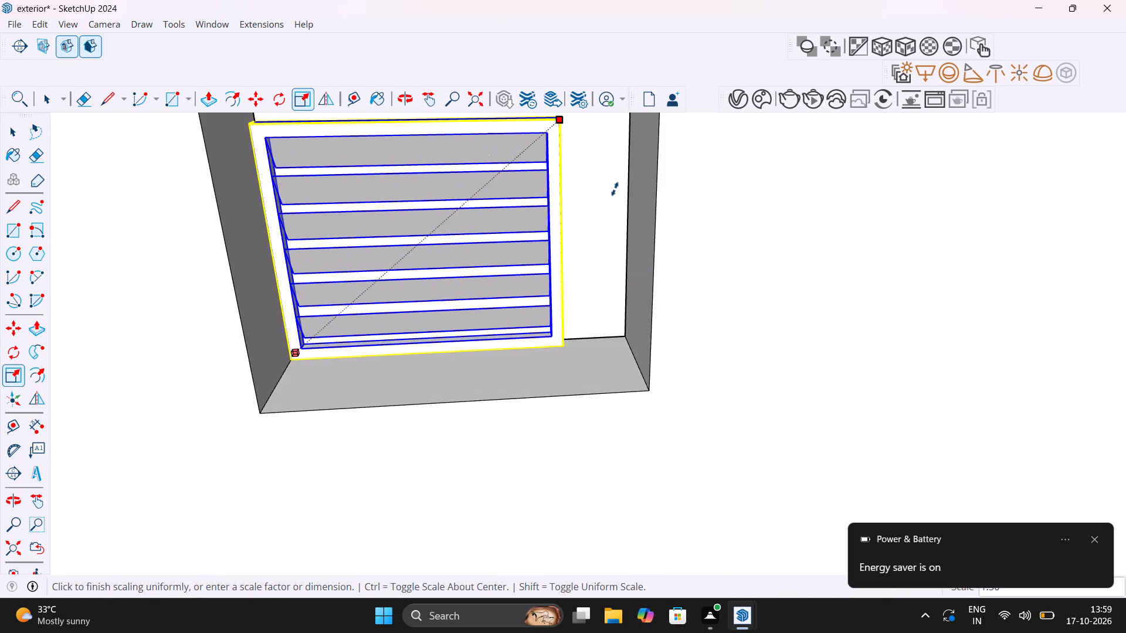
pyautogui.moveTo(615, 189); pyautogui.dragTo(618, 172)
# Scale the ventilator up slightly more, uniformly, until its frame reaches the top of the opening.
pyautogui.scroll(-3, 615, 189)
pyautogui.scroll(2, 615, 189)
pyautogui.scroll(-11, 617, 176)
pyautogui.moveTo(609, 326); pyautogui.dragTo(612, 291, button='middle')
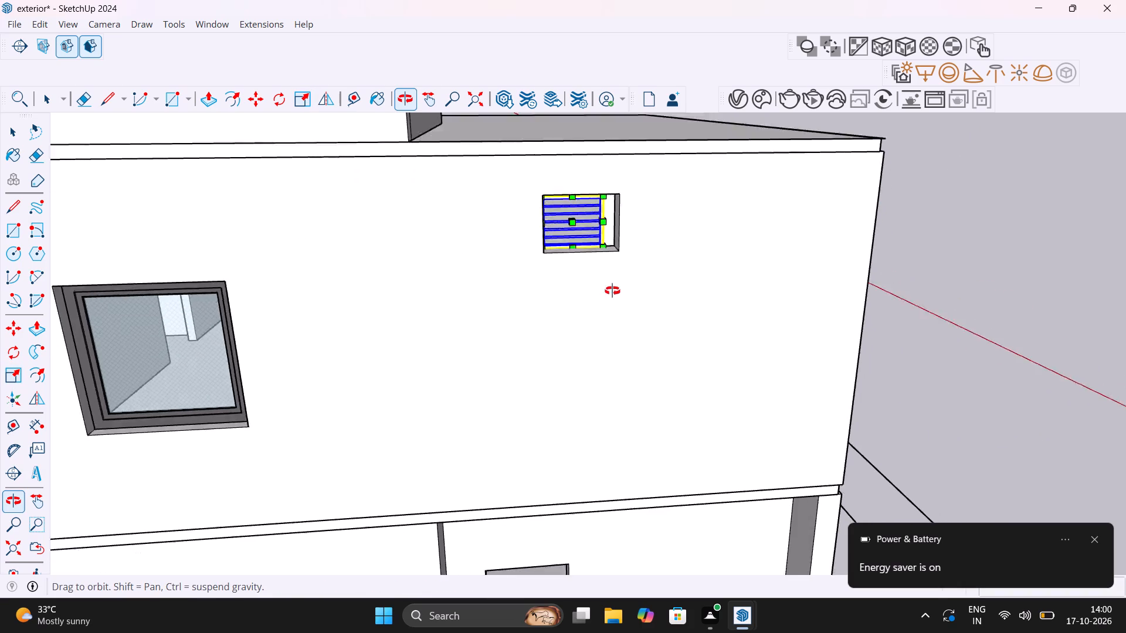
pyautogui.moveTo(612, 291); pyautogui.dragTo(705, 222, button='middle')
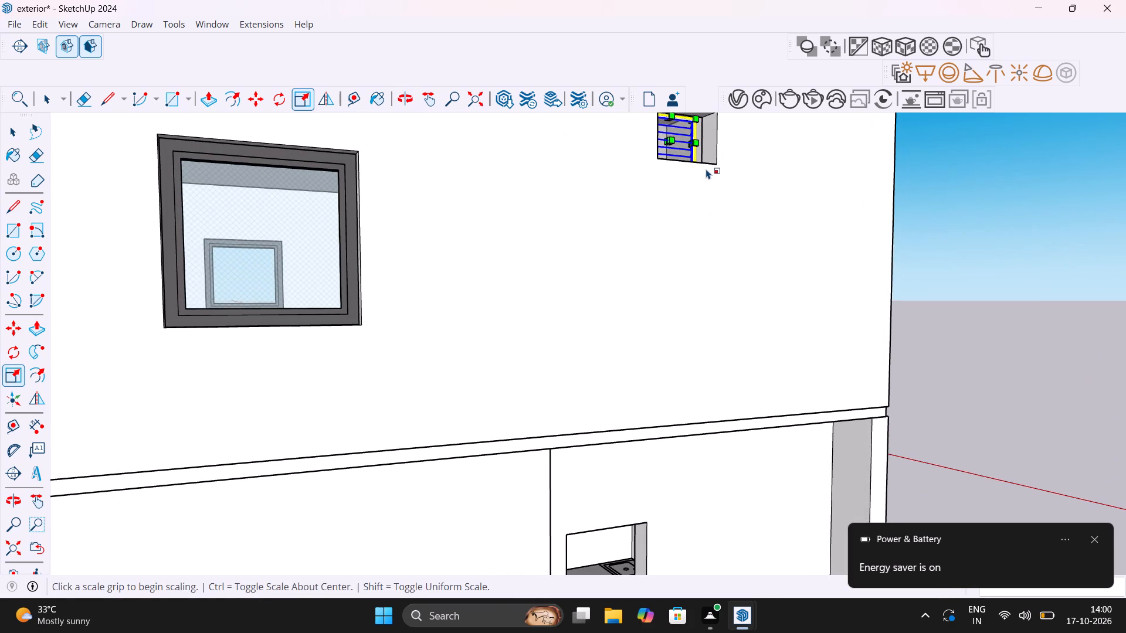
pyautogui.keyDown('shift'); pyautogui.moveTo(704, 186); pyautogui.dragTo(637, 352, button='middle'); pyautogui.keyUp('shift')
pyautogui.scroll(5, 637, 300)
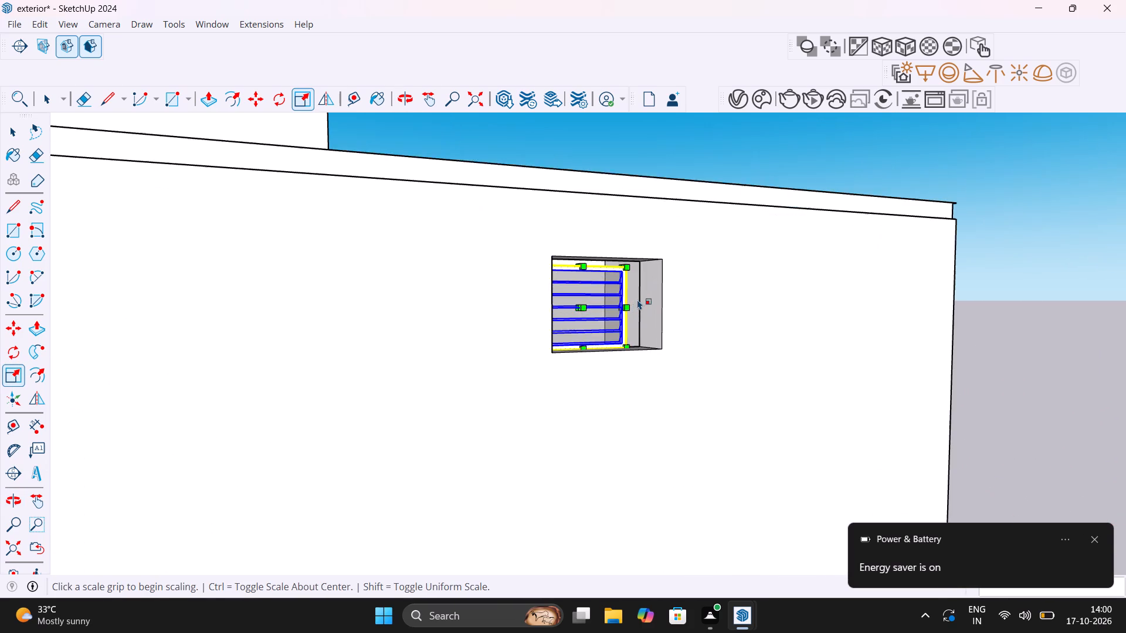
pyautogui.scroll(9, 633, 280)
pyautogui.moveTo(593, 248); pyautogui.dragTo(593, 247)
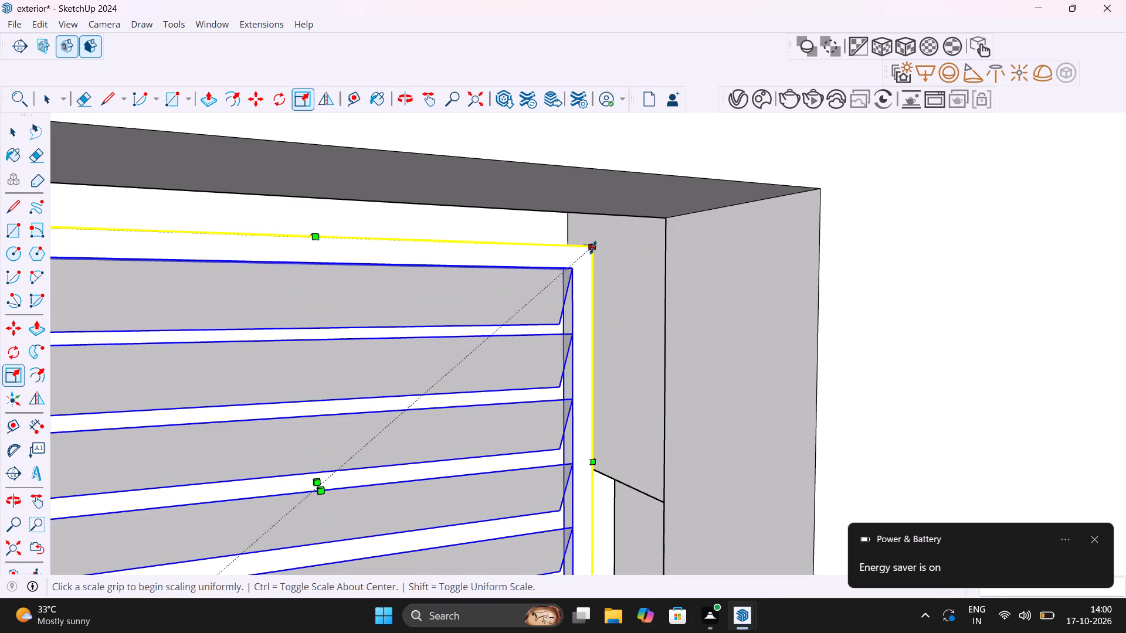
pyautogui.moveTo(593, 247); pyautogui.dragTo(664, 243)
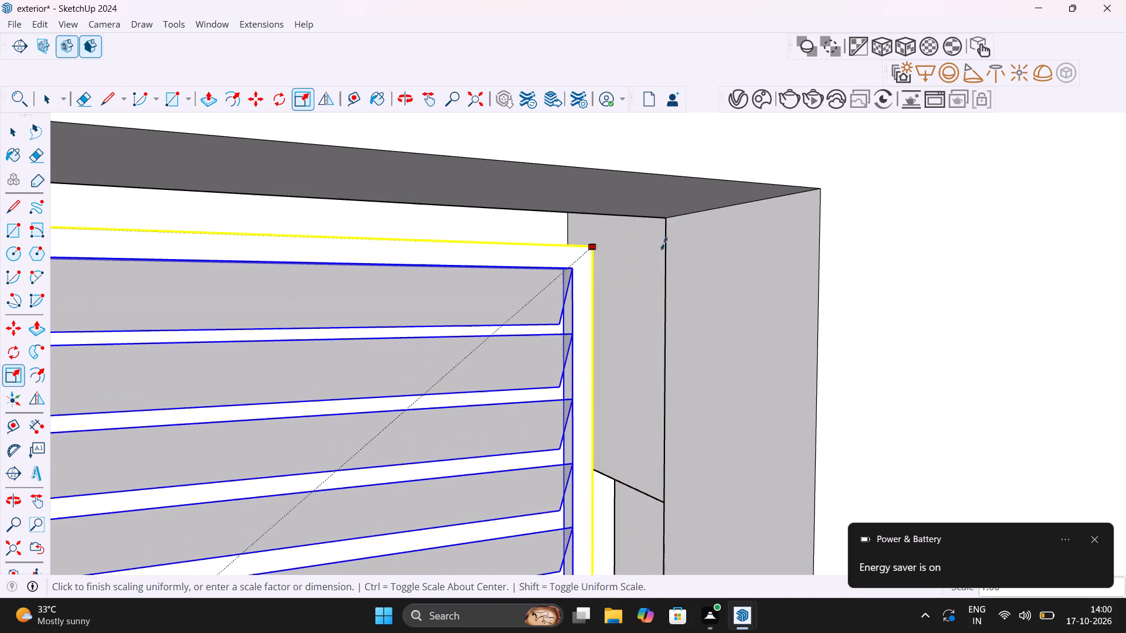
pyautogui.moveTo(664, 243); pyautogui.dragTo(666, 239)
# Stretch the ventilator towards the opening's far jamb with red and green scale factors of 1.45 and 1.10.
pyautogui.scroll(-3, 666, 256)
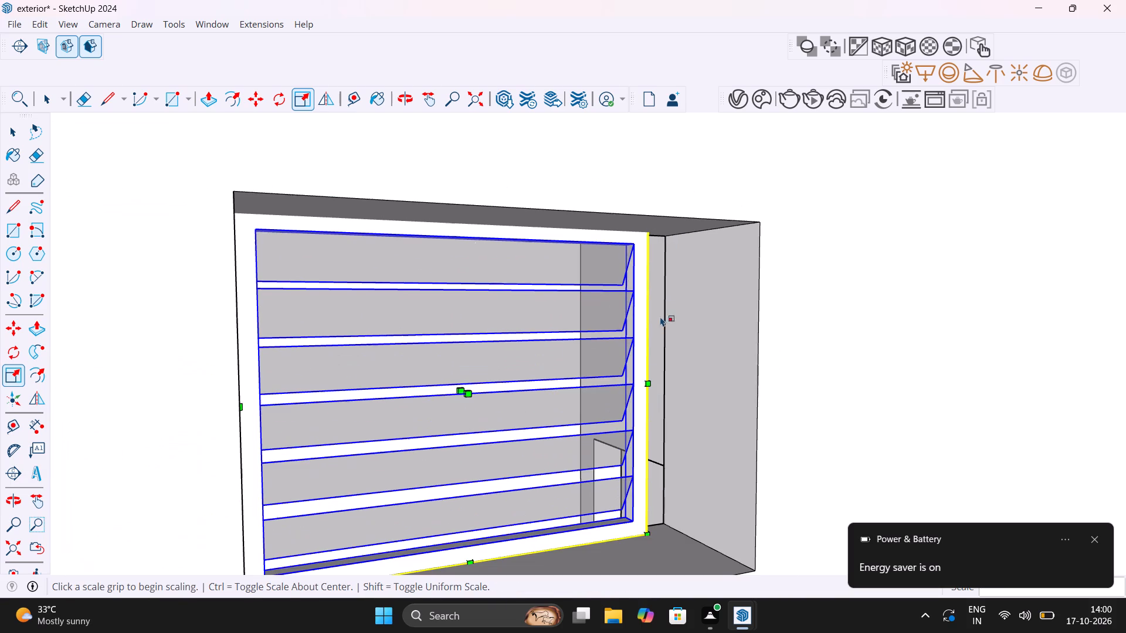
pyautogui.moveTo(645, 384); pyautogui.dragTo(666, 383)
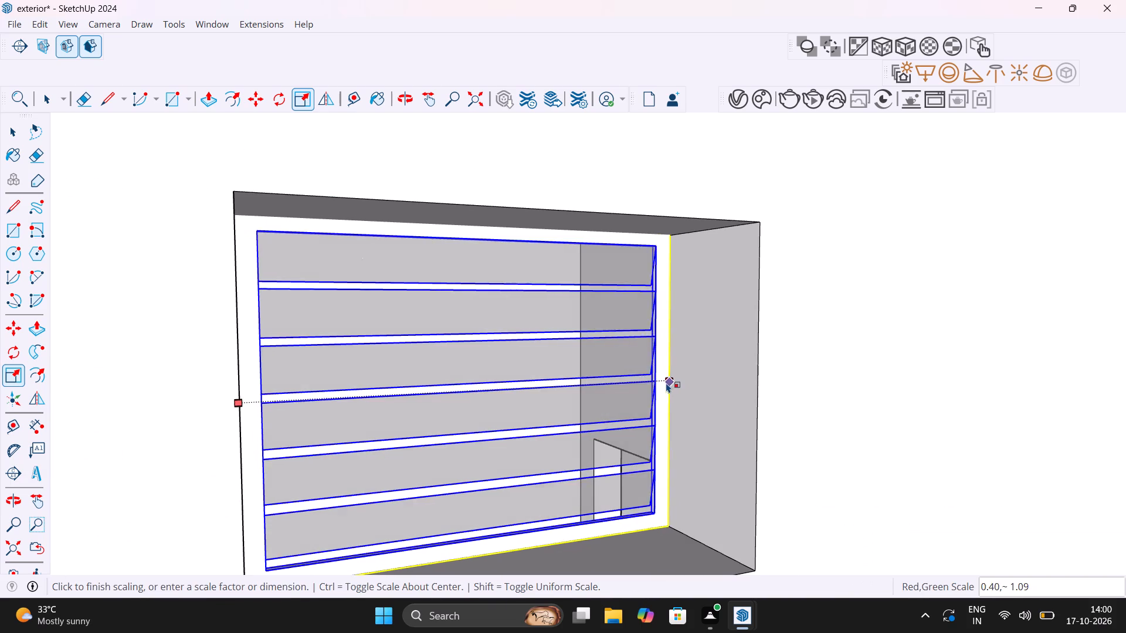
pyautogui.moveTo(666, 383); pyautogui.dragTo(683, 383)
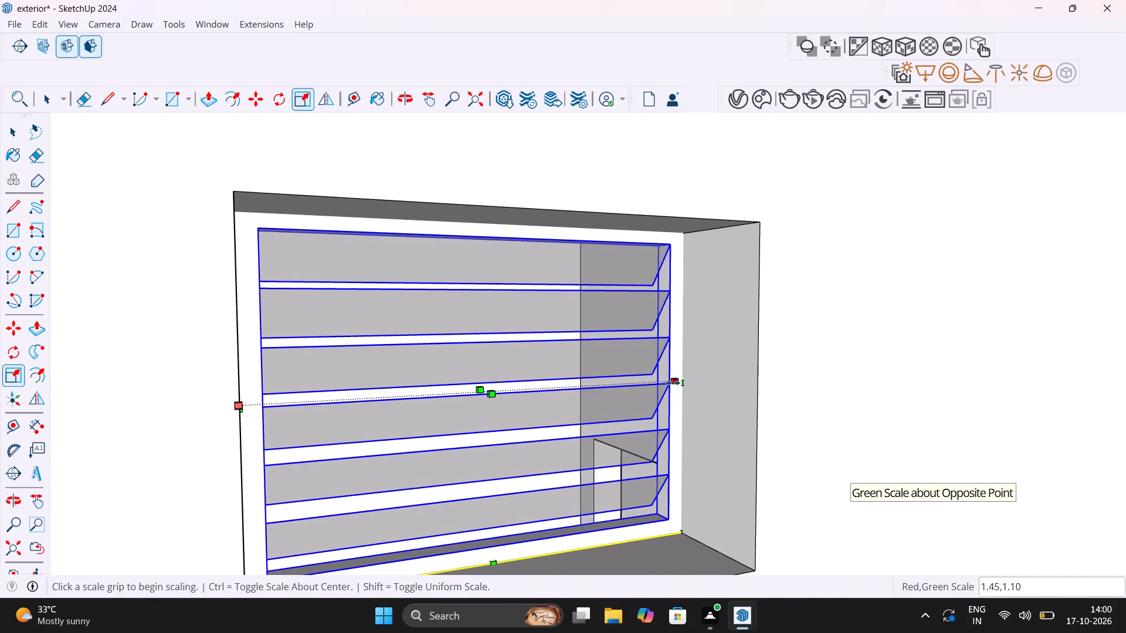
pyautogui.scroll(-9, 673, 383)
pyautogui.moveTo(689, 445); pyautogui.dragTo(597, 452, button='middle')
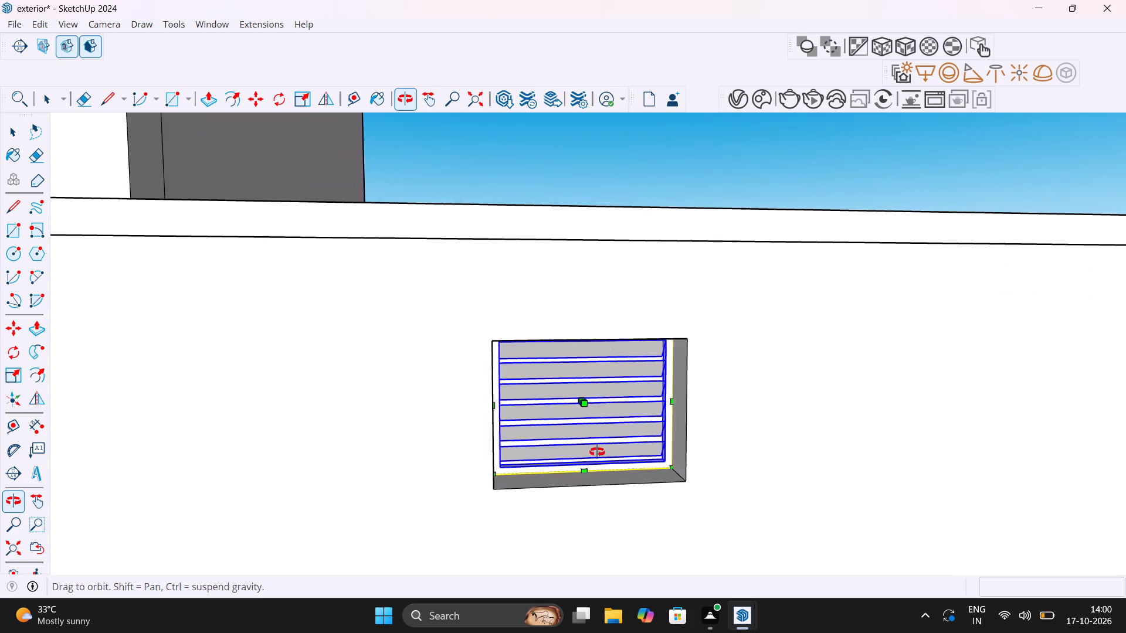
pyautogui.moveTo(597, 452); pyautogui.dragTo(462, 490, button='middle')
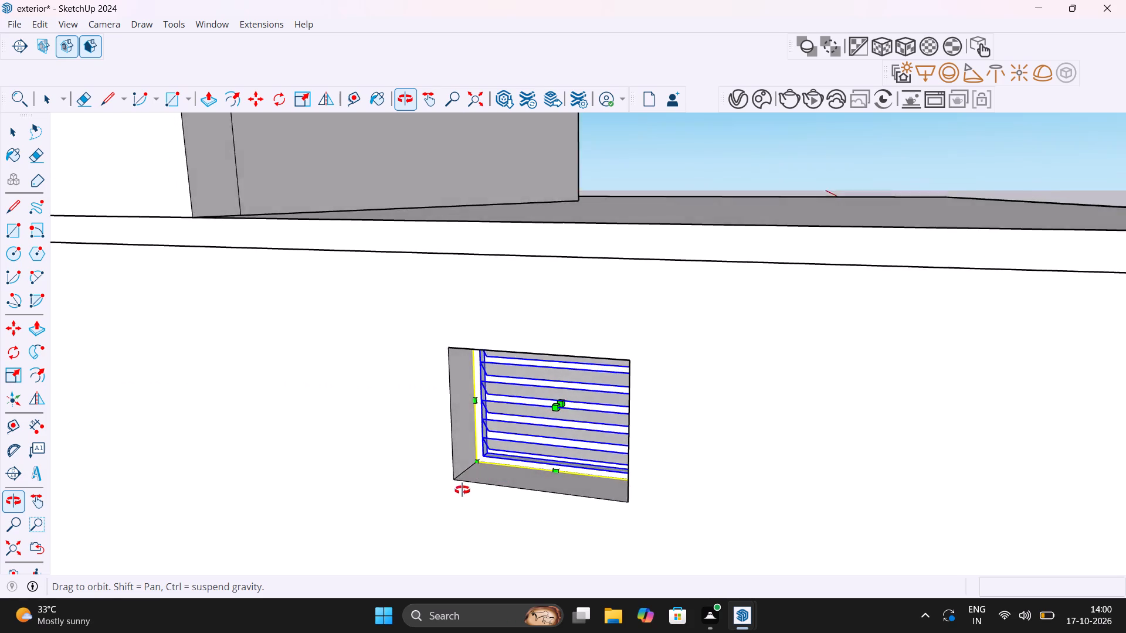
pyautogui.moveTo(462, 490); pyautogui.dragTo(425, 503, button='middle')
pyautogui.scroll(1, 498, 472)
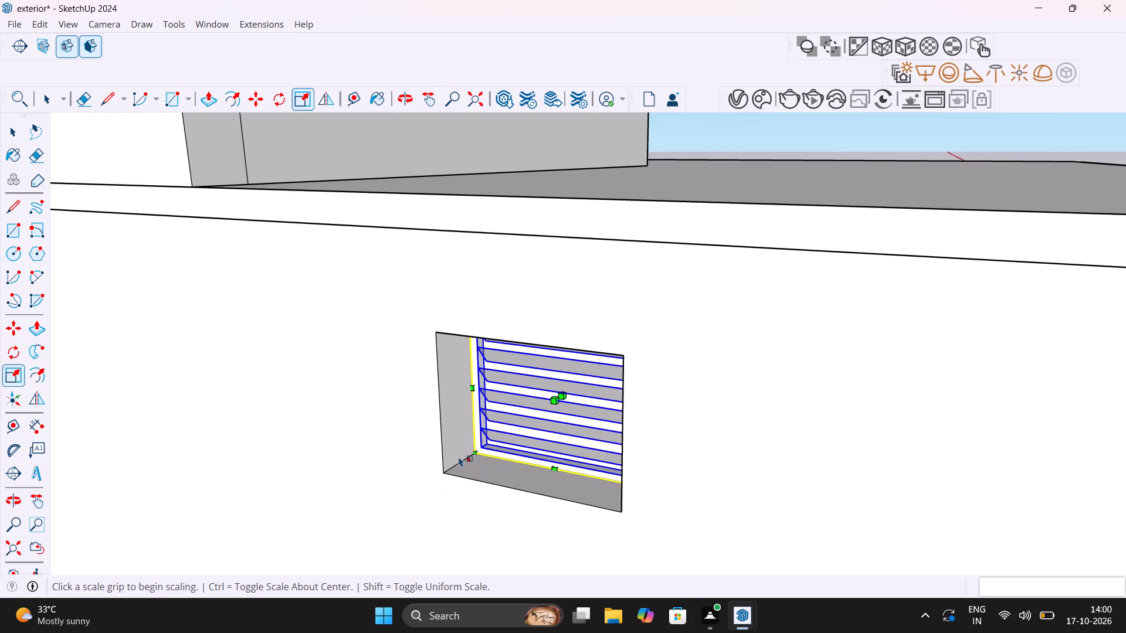
# Move the ventilator about 7" outward by its lower corner onto the wall opening's outer lower corner, flush with the facade.
pyautogui.press('m')
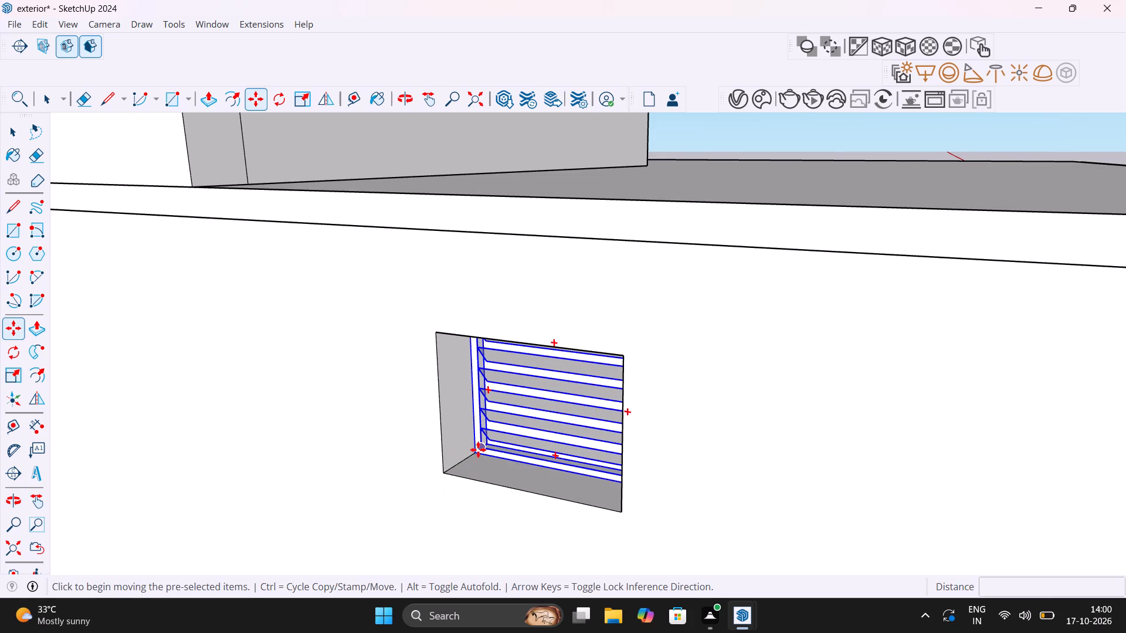
pyautogui.click(477, 450)
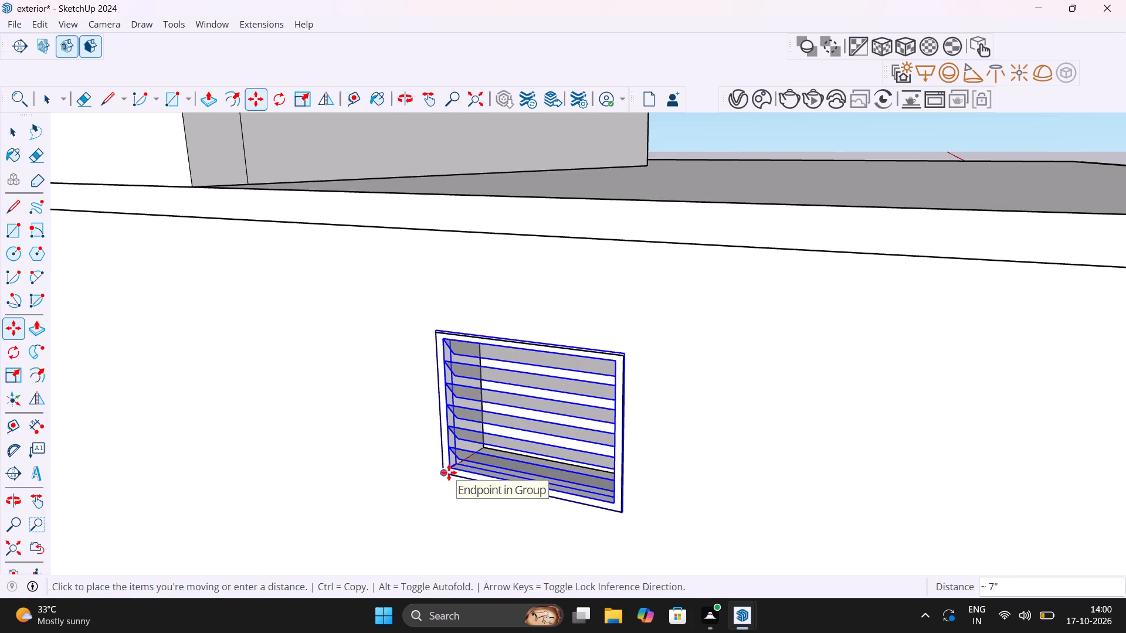
pyautogui.click(449, 472)
# Lower the ventilator's top edge by red-blue scaling, and scale from its bottom edge by about 1.75 red and 1.00 blue.
pyautogui.keyDown('shift'); pyautogui.moveTo(573, 417); pyautogui.dragTo(645, 376, button='middle'); pyautogui.keyUp('shift')
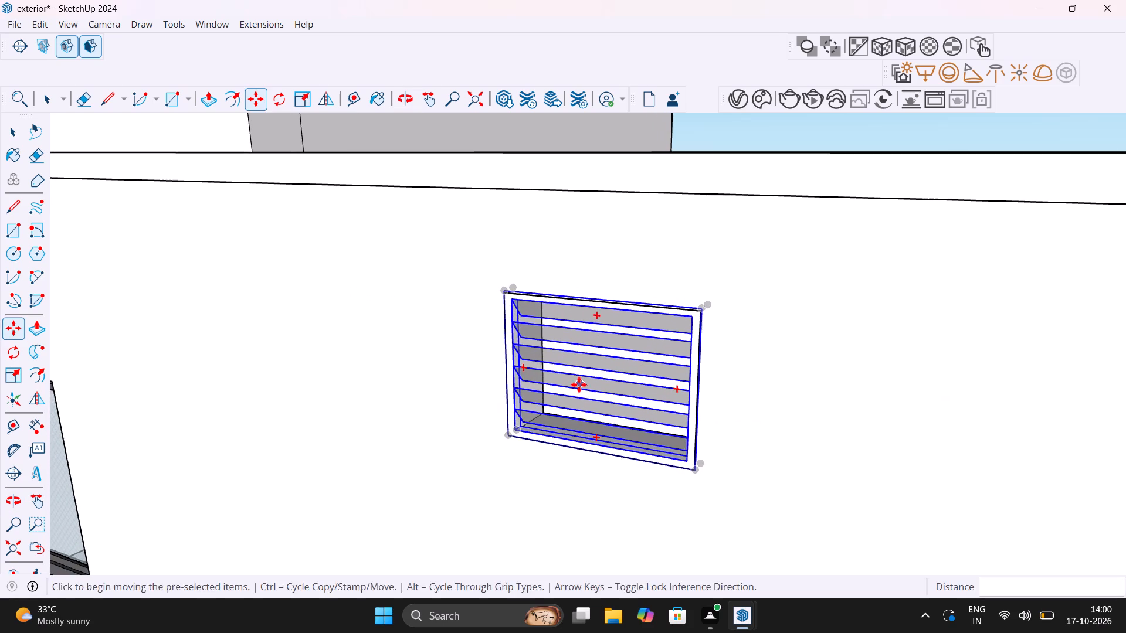
pyautogui.moveTo(579, 384); pyautogui.dragTo(645, 386, button='middle')
pyautogui.moveTo(592, 356); pyautogui.dragTo(739, 309, button='middle')
pyautogui.scroll(5, 695, 276)
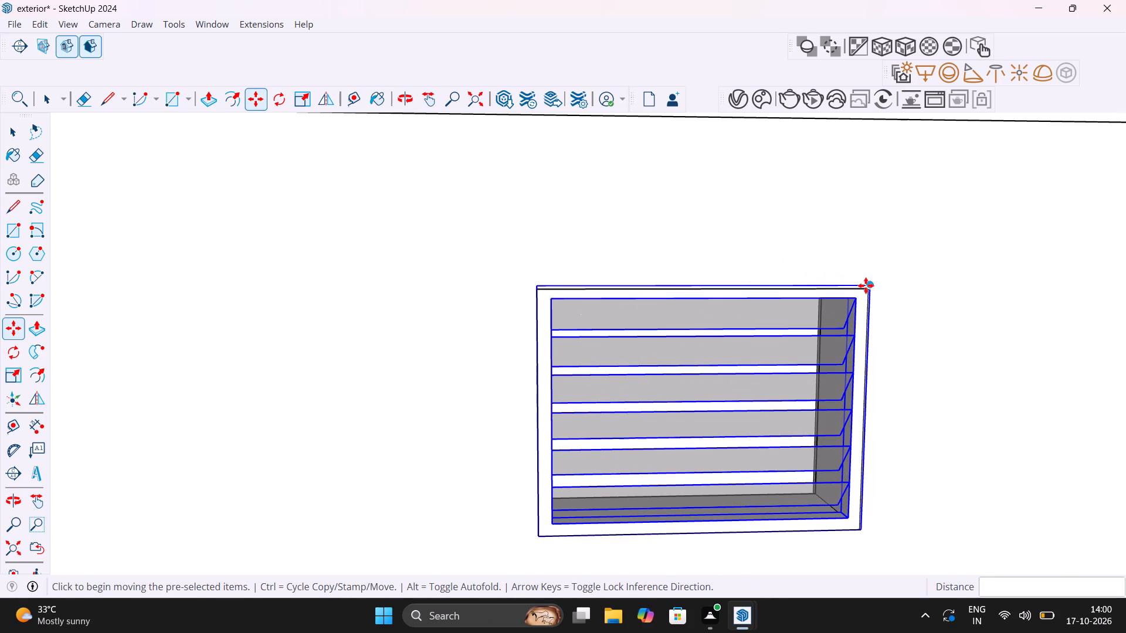
pyautogui.click(307, 103)
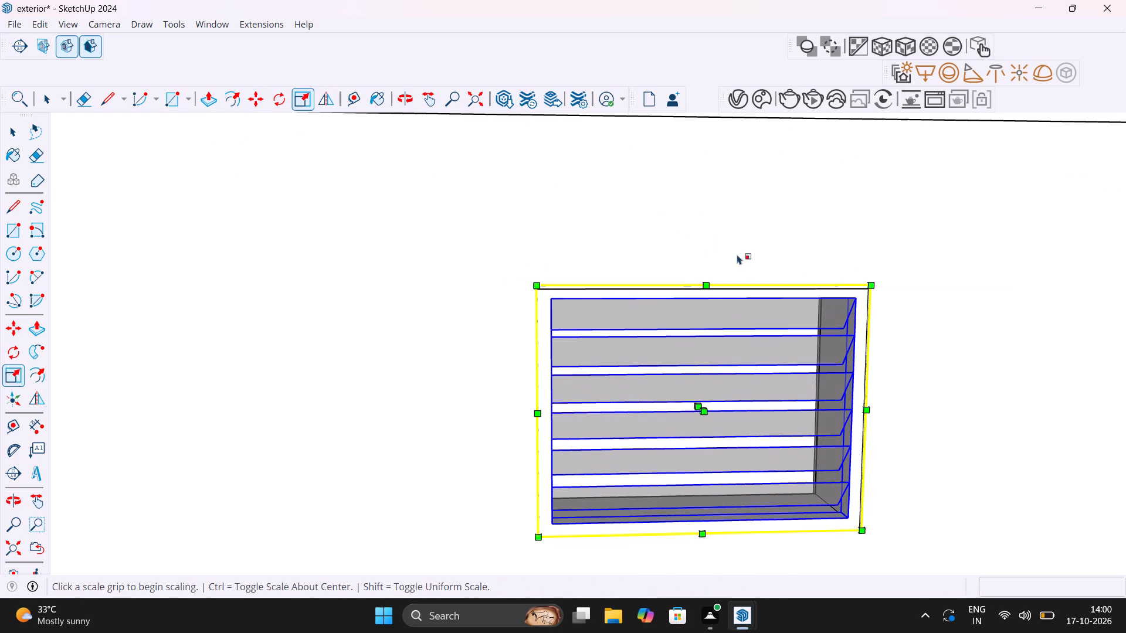
pyautogui.click(705, 283)
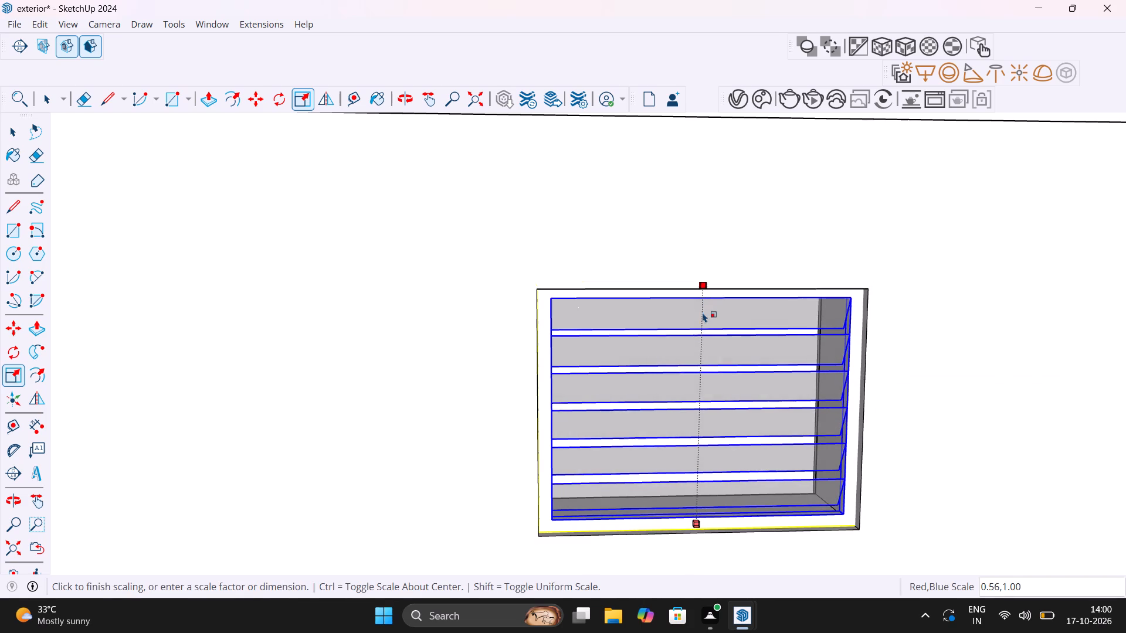
pyautogui.click(703, 312)
pyautogui.click(696, 533)
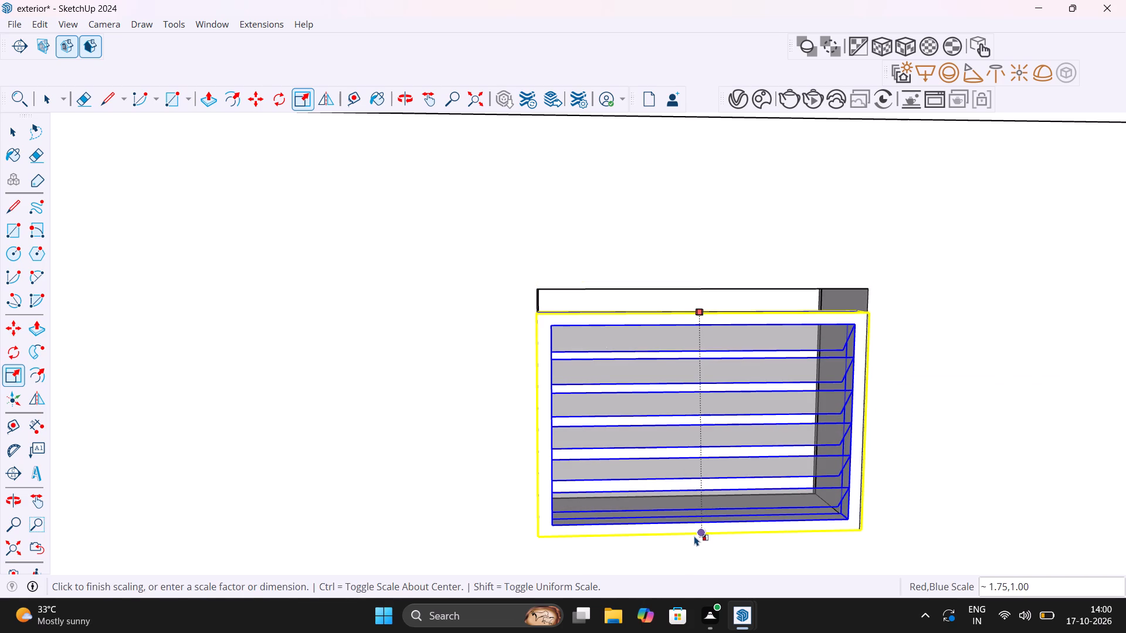
pyautogui.click(694, 536)
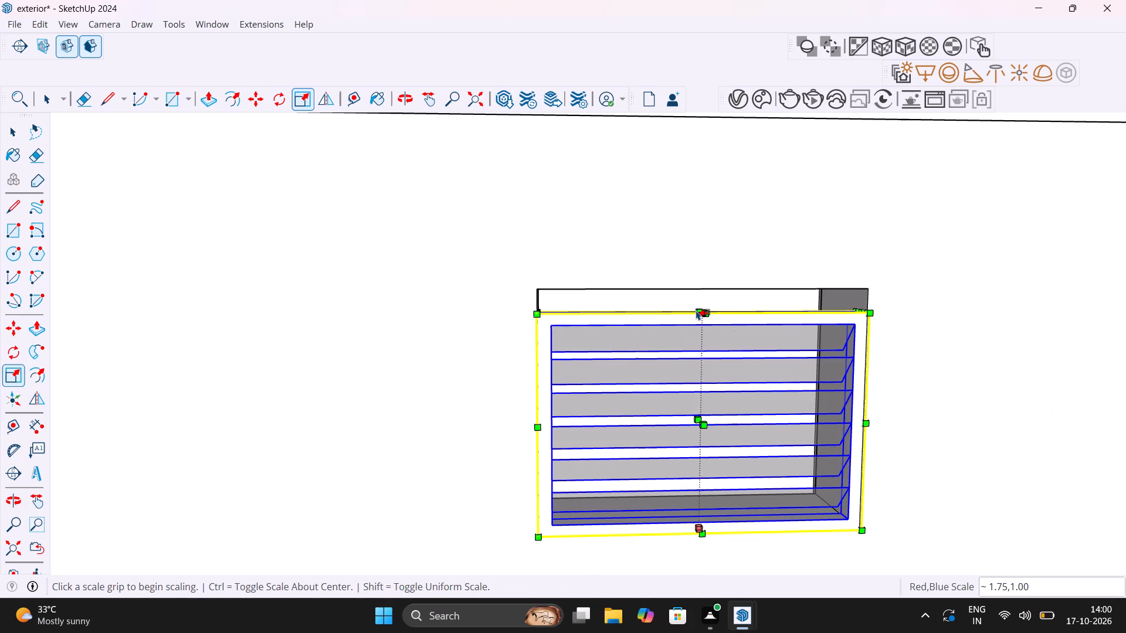
# Stretch the ventilator's upper edge up to the top of the middle storey's wall opening.
pyautogui.scroll(5, 689, 307)
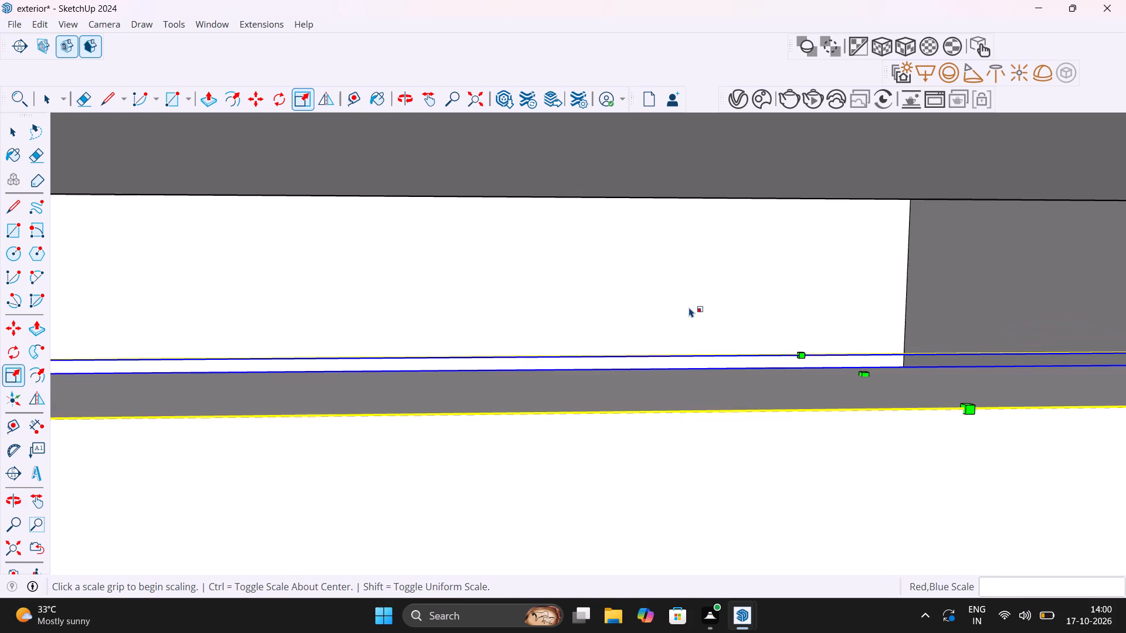
pyautogui.scroll(-9, 744, 320)
pyautogui.keyDown('shift'); pyautogui.moveTo(773, 367); pyautogui.dragTo(761, 375, button='middle'); pyautogui.keyUp('shift')
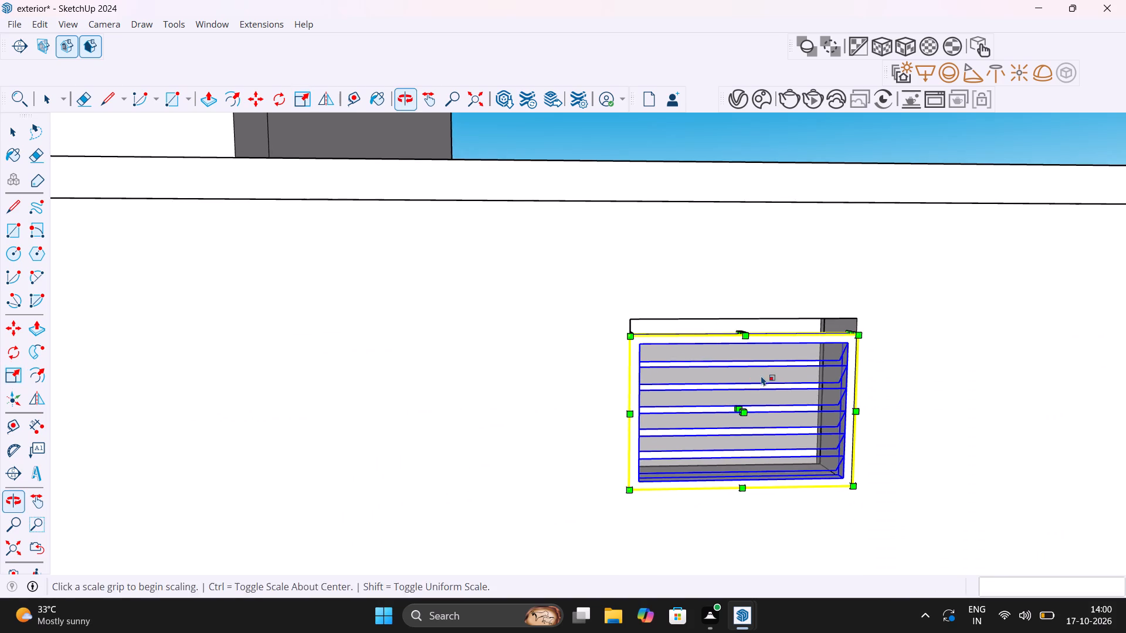
pyautogui.moveTo(761, 376); pyautogui.dragTo(696, 357, button='middle')
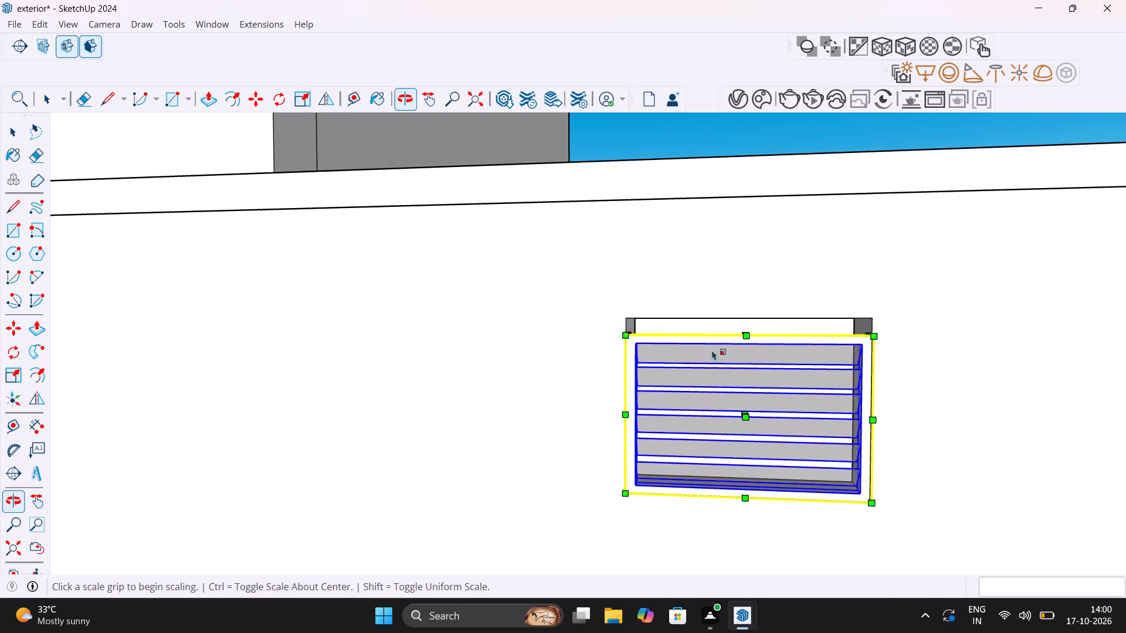
pyautogui.moveTo(745, 356); pyautogui.dragTo(725, 341, button='middle')
pyautogui.click(748, 333)
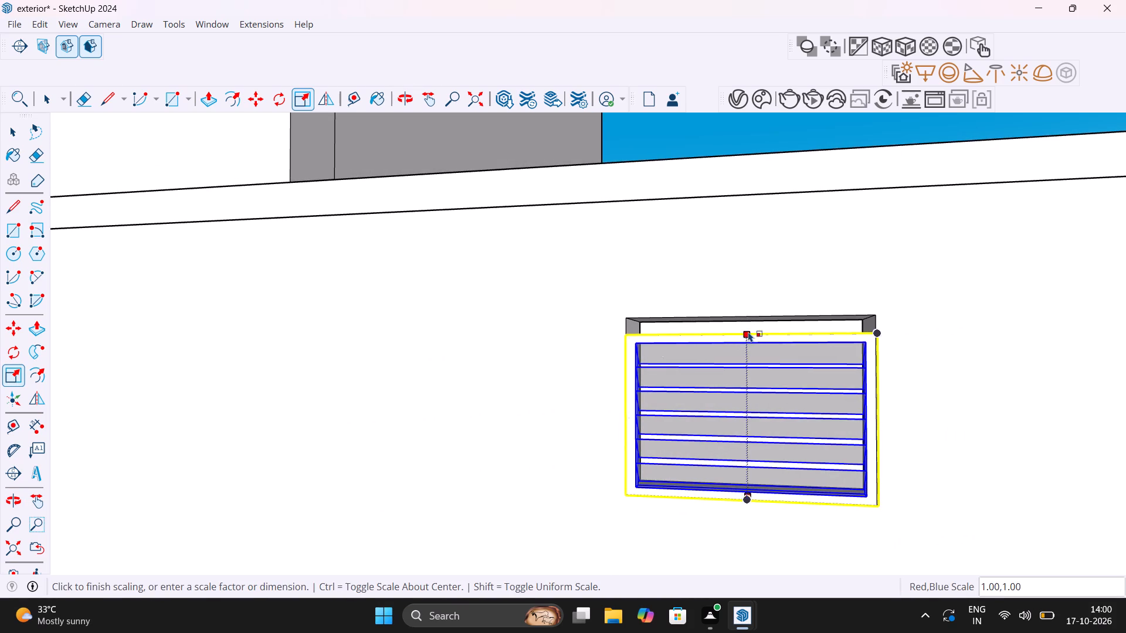
pyautogui.click(749, 320)
pyautogui.scroll(-4, 751, 434)
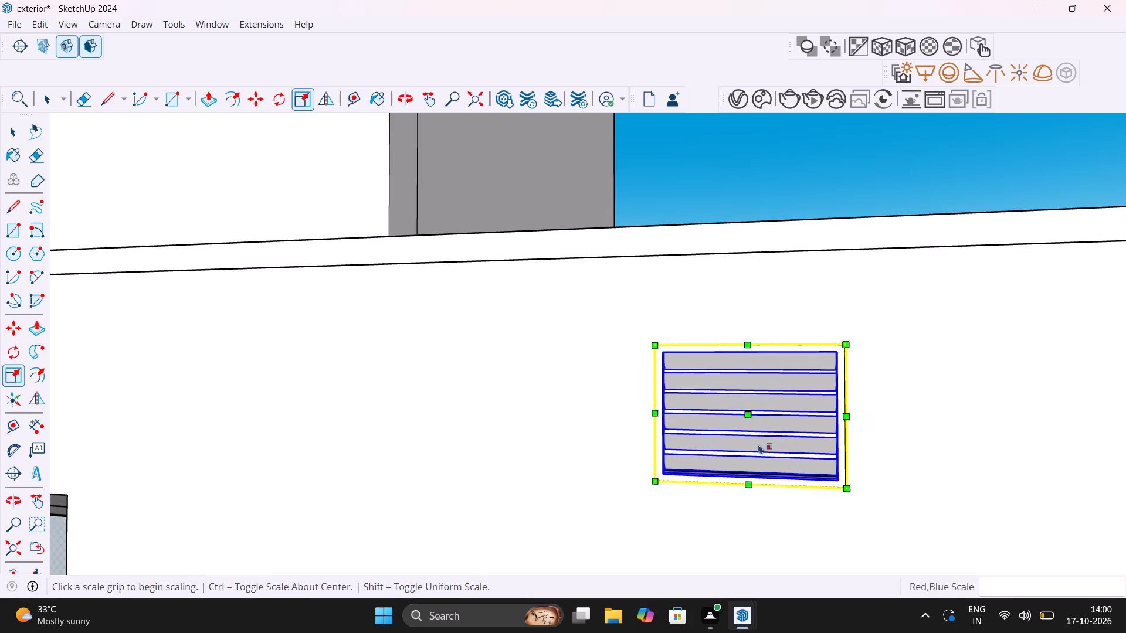
pyautogui.scroll(-20, 758, 444)
pyautogui.scroll(-1, 758, 444)
pyautogui.press('space')
pyautogui.press('space')
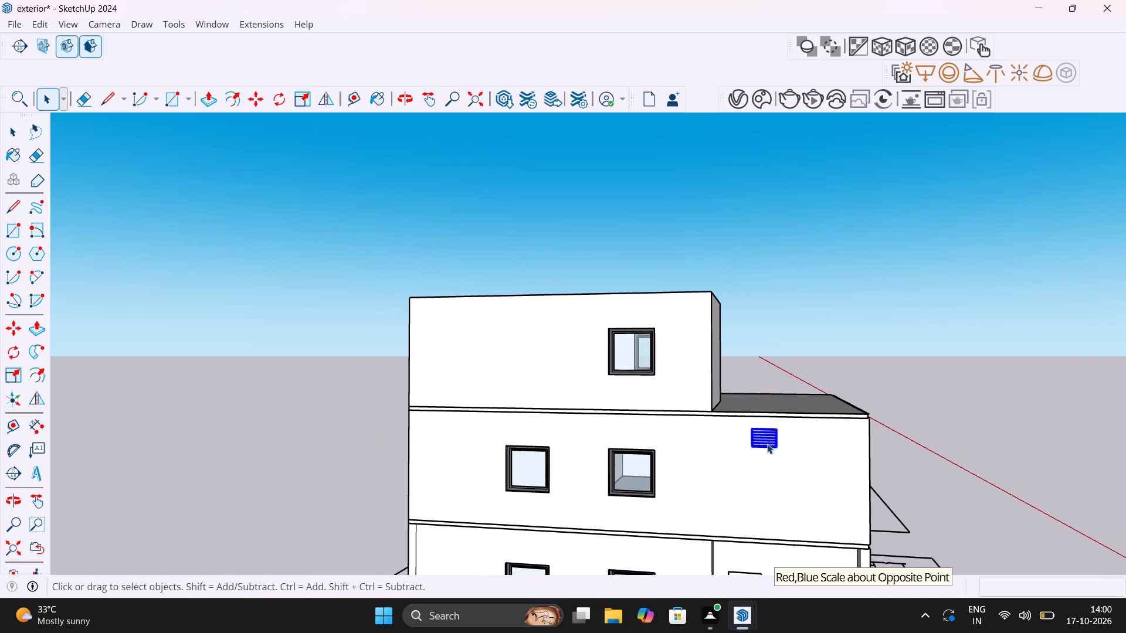
# Clear the selection and examine how the ventilator sits in the middle storey's wall opening.
pyautogui.scroll(-5, 767, 444)
pyautogui.moveTo(880, 470); pyautogui.dragTo(727, 537, button='middle')
pyautogui.moveTo(720, 537); pyautogui.dragTo(715, 508, button='middle')
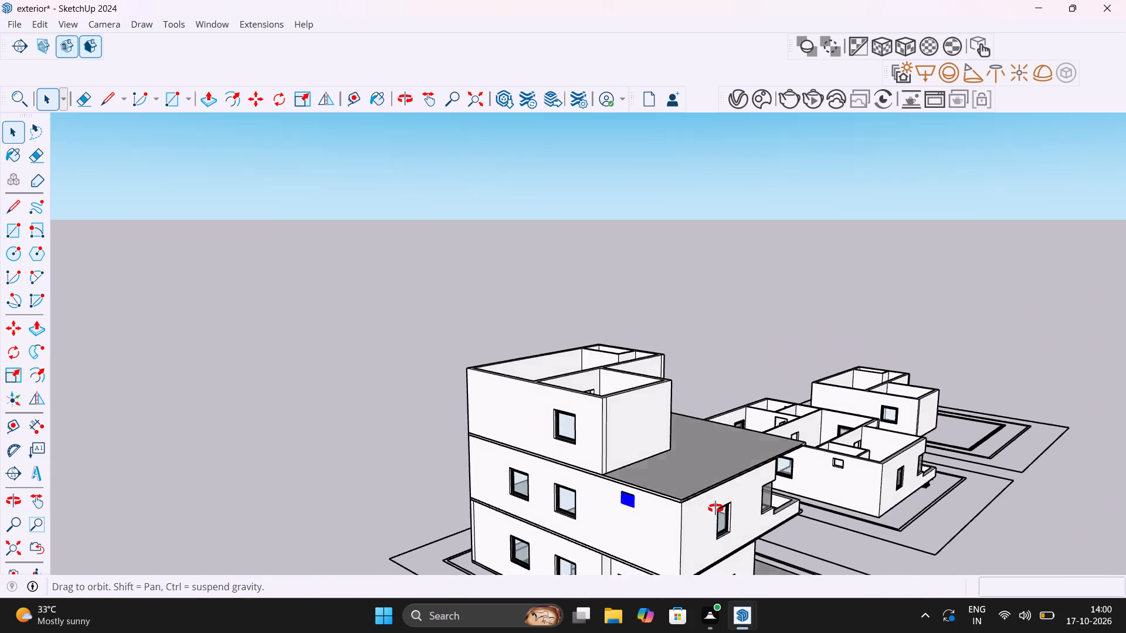
pyautogui.moveTo(715, 508); pyautogui.dragTo(708, 498, button='middle')
pyautogui.scroll(14, 567, 505)
pyautogui.scroll(-9, 651, 458)
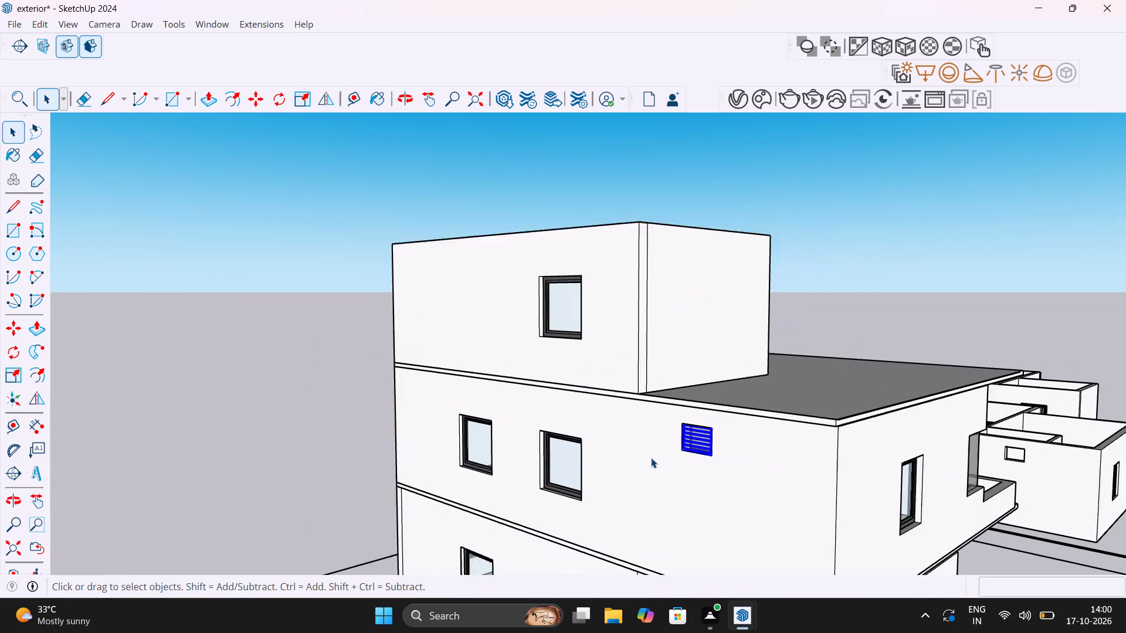
pyautogui.press('space')
pyautogui.press('space')
pyautogui.press('`')
pyautogui.write('```')
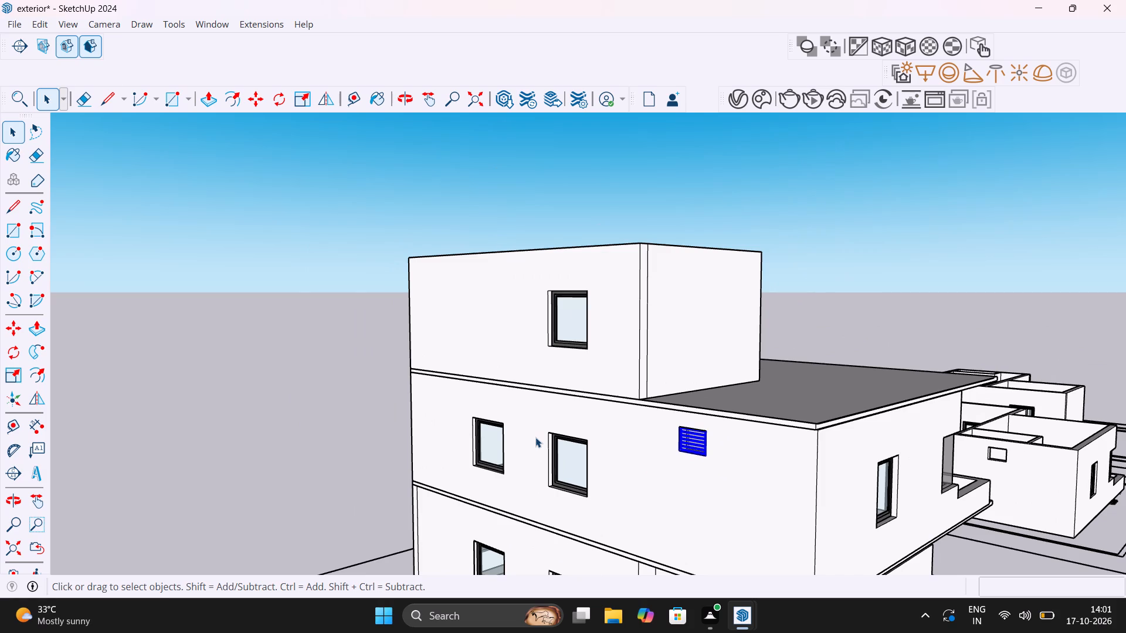
pyautogui.press('Escape')
pyautogui.press('Escape')
pyautogui.press('Escape')
pyautogui.press('Escape')
pyautogui.doubleClick(316, 342)
pyautogui.scroll(2, 671, 424)
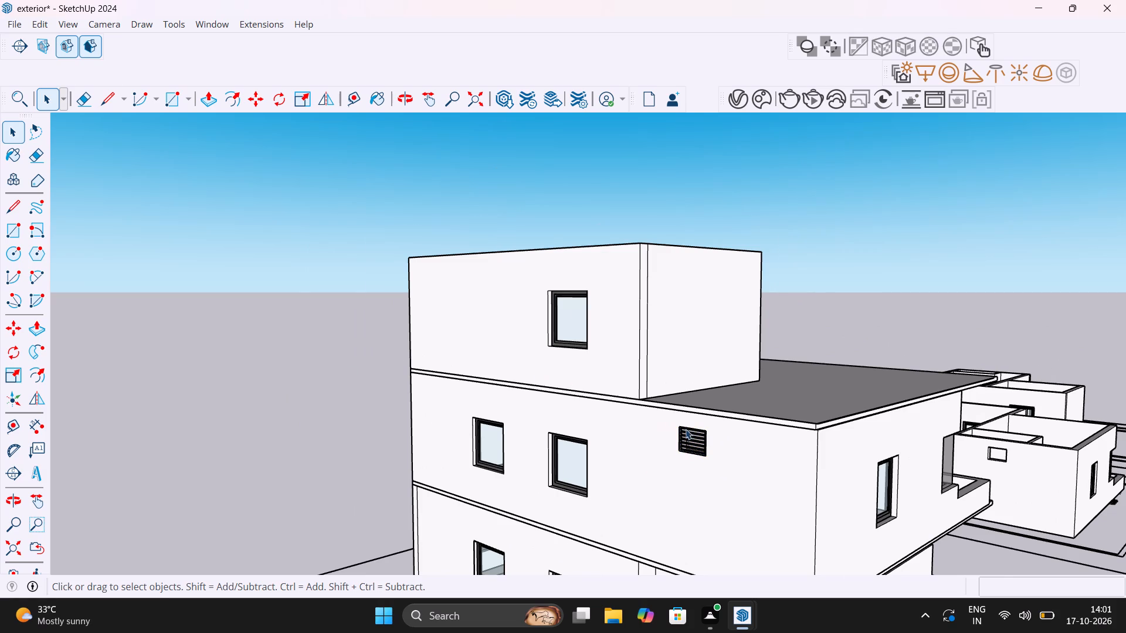
pyautogui.scroll(20, 686, 429)
pyautogui.scroll(2, 686, 429)
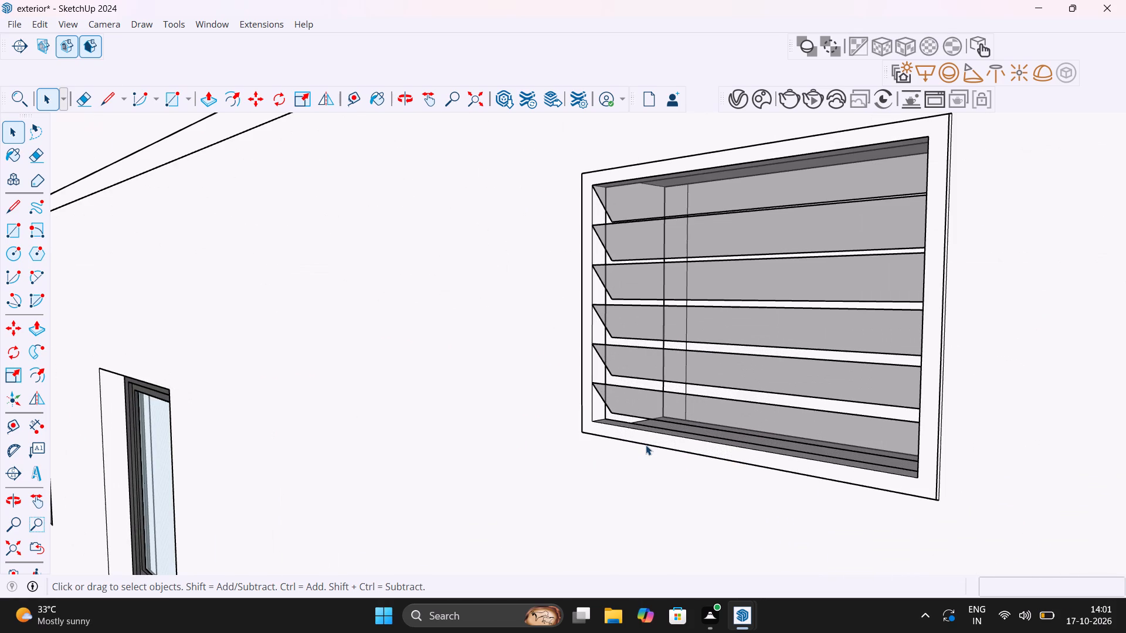
pyautogui.scroll(-20, 646, 445)
pyautogui.scroll(-7, 646, 445)
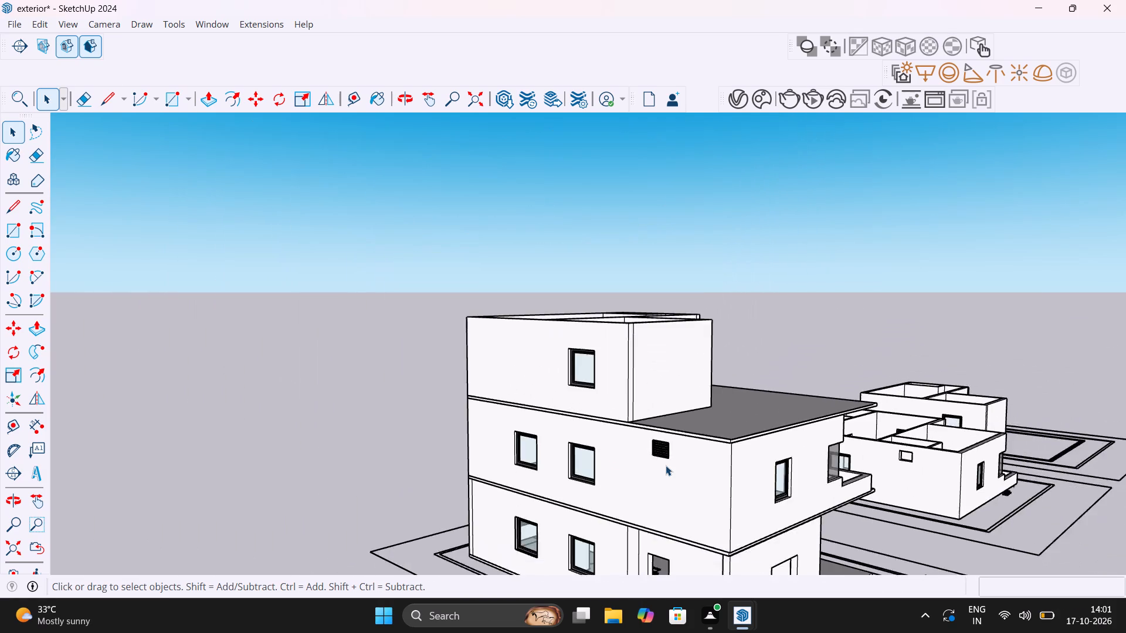
# Examine the stacked three-storey house and the neighbouring separate storeys from all sides for their wall openings.
pyautogui.scroll(-17, 666, 465)
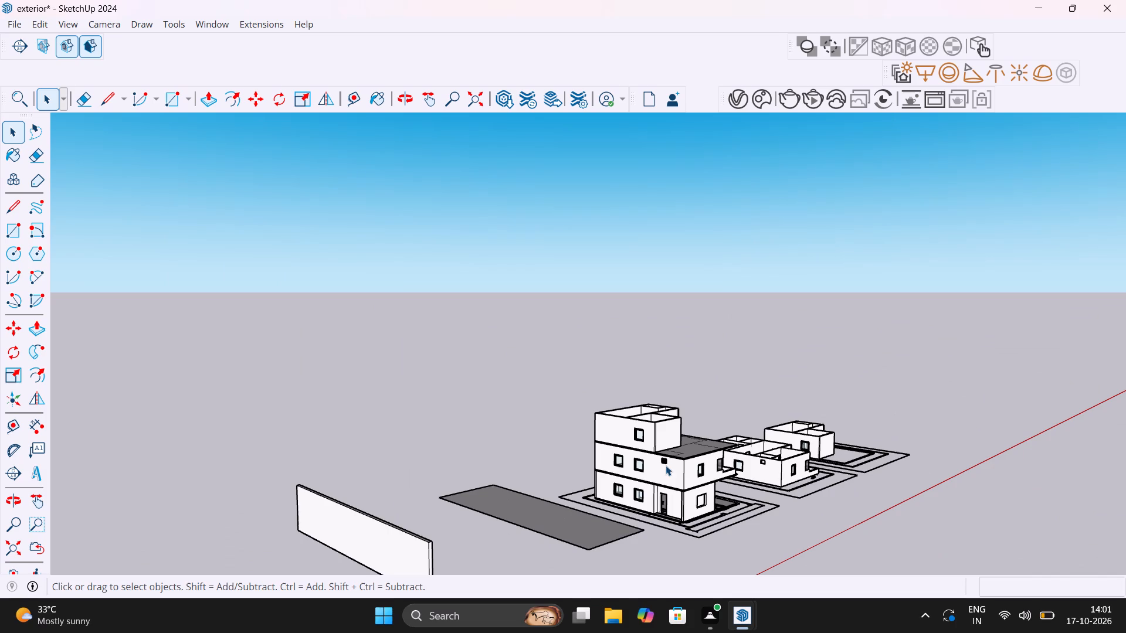
pyautogui.scroll(-9, 672, 465)
pyautogui.scroll(7, 688, 464)
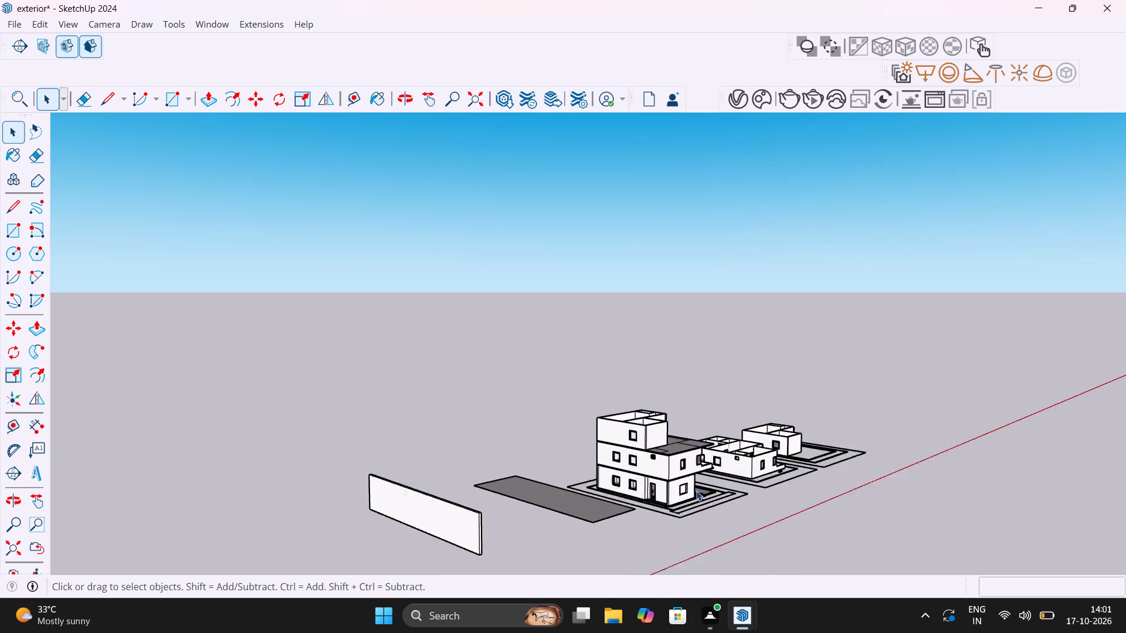
pyautogui.scroll(12, 696, 491)
pyautogui.scroll(5, 579, 397)
pyautogui.scroll(-4, 647, 391)
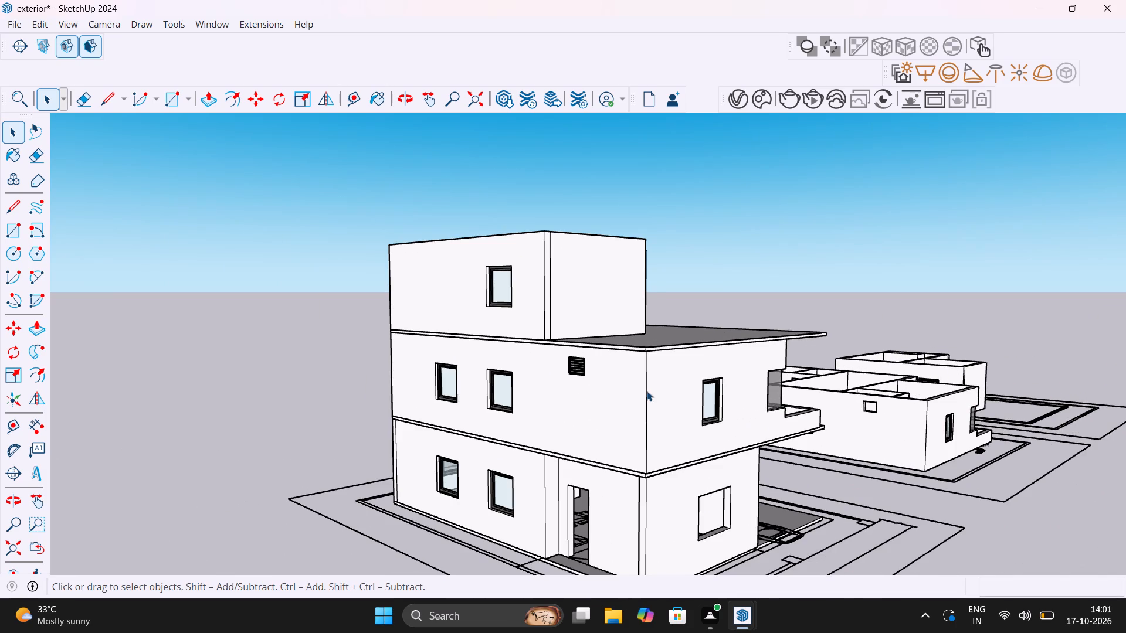
pyautogui.moveTo(643, 430); pyautogui.dragTo(459, 437, button='middle')
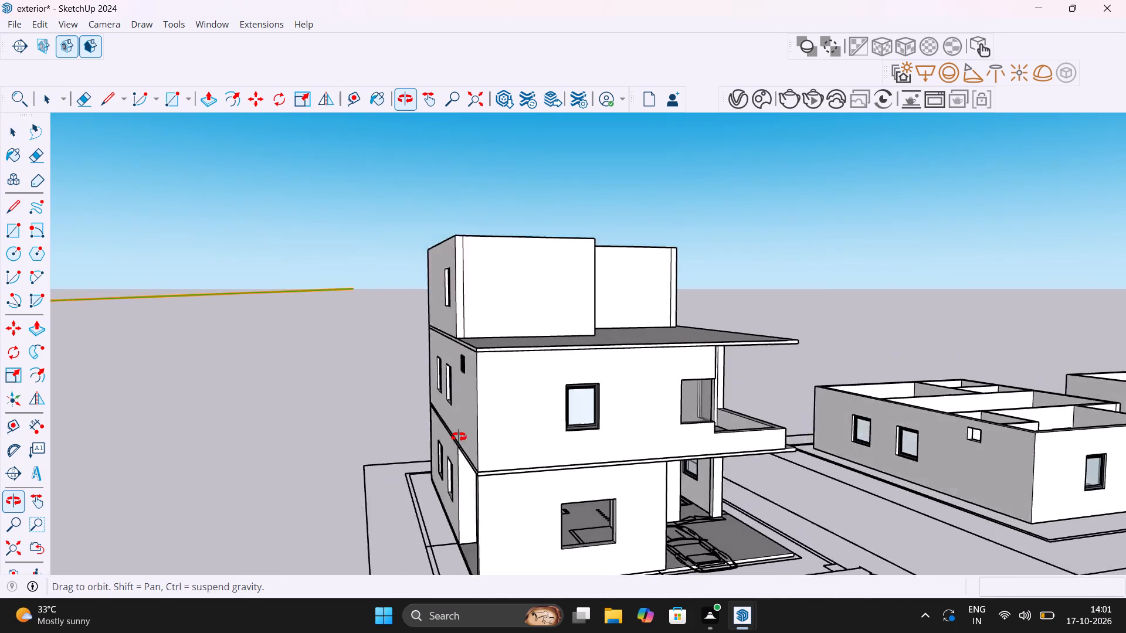
pyautogui.moveTo(459, 437); pyautogui.dragTo(226, 452, button='middle')
pyautogui.moveTo(507, 464); pyautogui.dragTo(377, 291, button='middle')
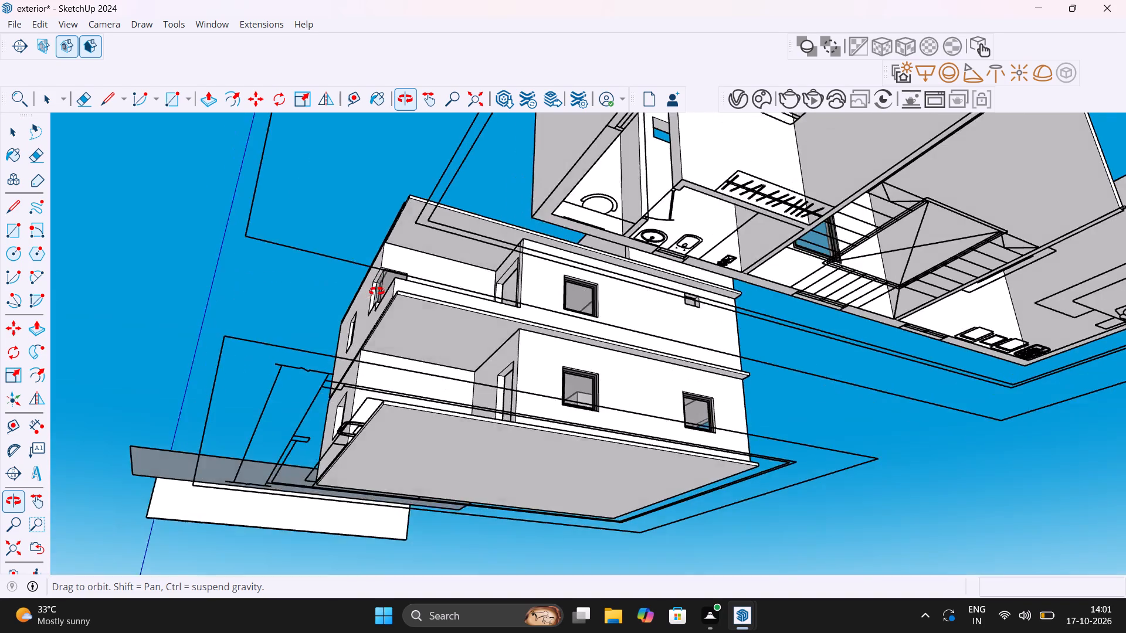
pyautogui.moveTo(377, 291); pyautogui.dragTo(447, 485, button='middle')
pyautogui.scroll(-8, 504, 367)
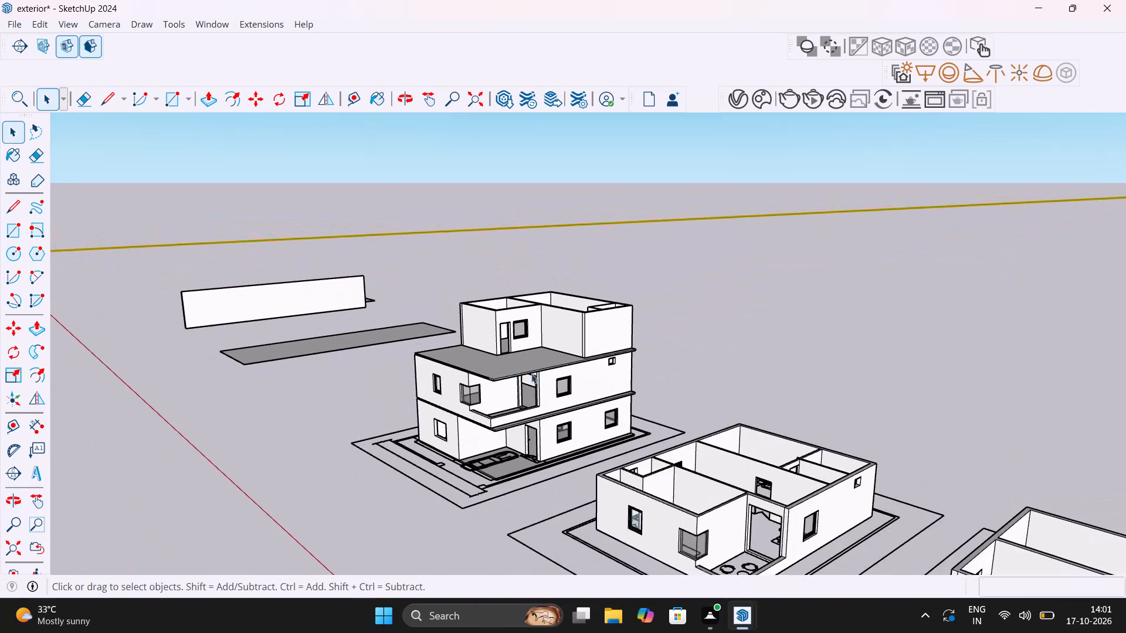
pyautogui.scroll(-1, 693, 428)
pyautogui.scroll(11, 857, 478)
pyautogui.scroll(-14, 826, 504)
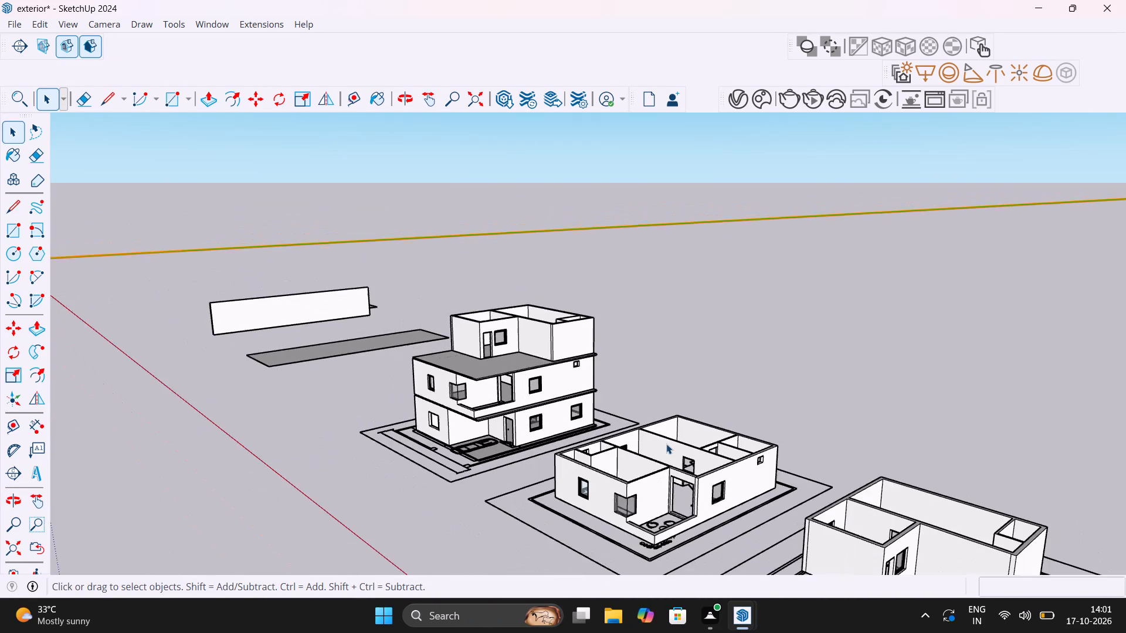
pyautogui.scroll(-4, 729, 460)
pyautogui.moveTo(623, 443); pyautogui.dragTo(258, 426, button='middle')
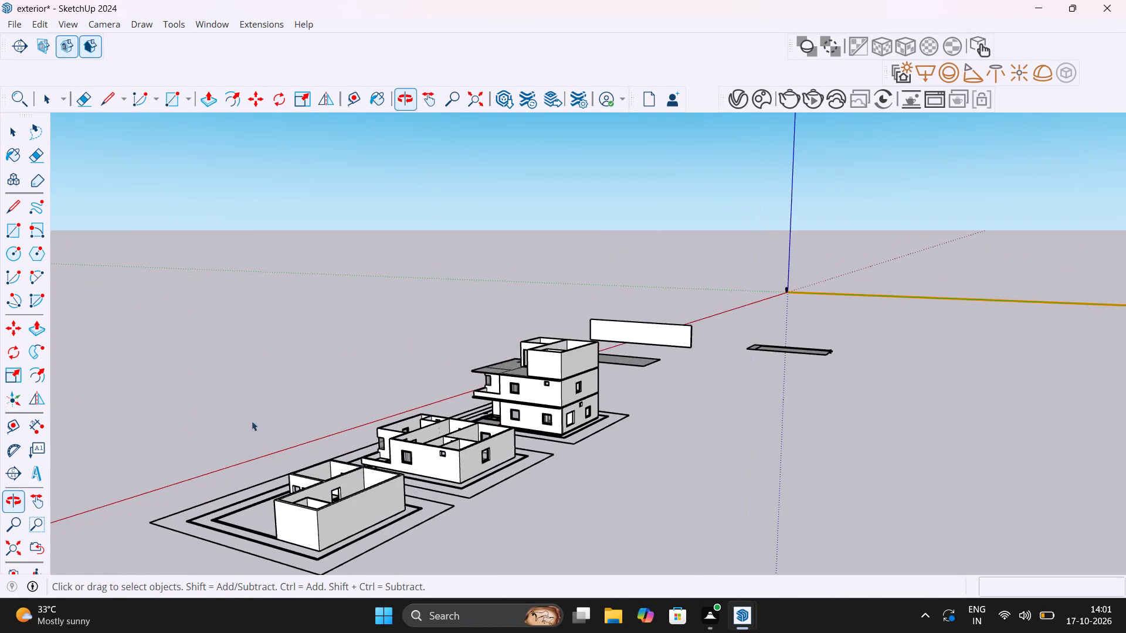
pyautogui.moveTo(416, 410); pyautogui.dragTo(186, 427, button='middle')
pyautogui.scroll(16, 561, 417)
pyautogui.scroll(-13, 507, 416)
pyautogui.moveTo(513, 432); pyautogui.dragTo(157, 430, button='middle')
pyautogui.scroll(-1, 157, 430)
# Copy the middle storey's louvred ventilator about 36' 9" by its lower corner to the ground storey's small opening on the adjoining side wall.
pyautogui.scroll(7, 718, 375)
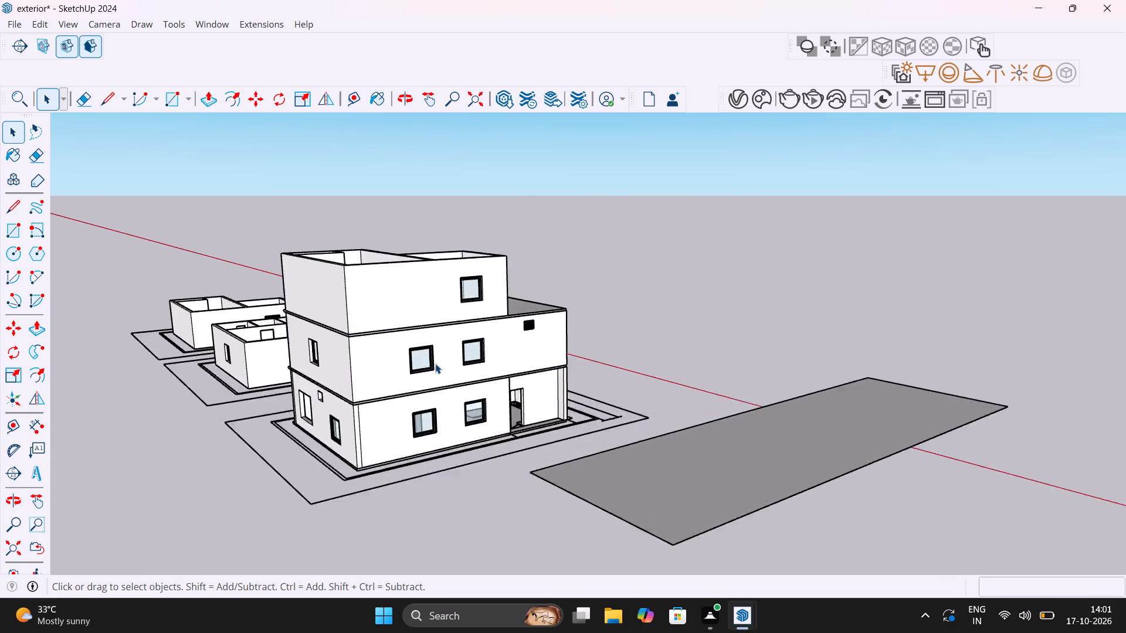
pyautogui.scroll(2, 435, 363)
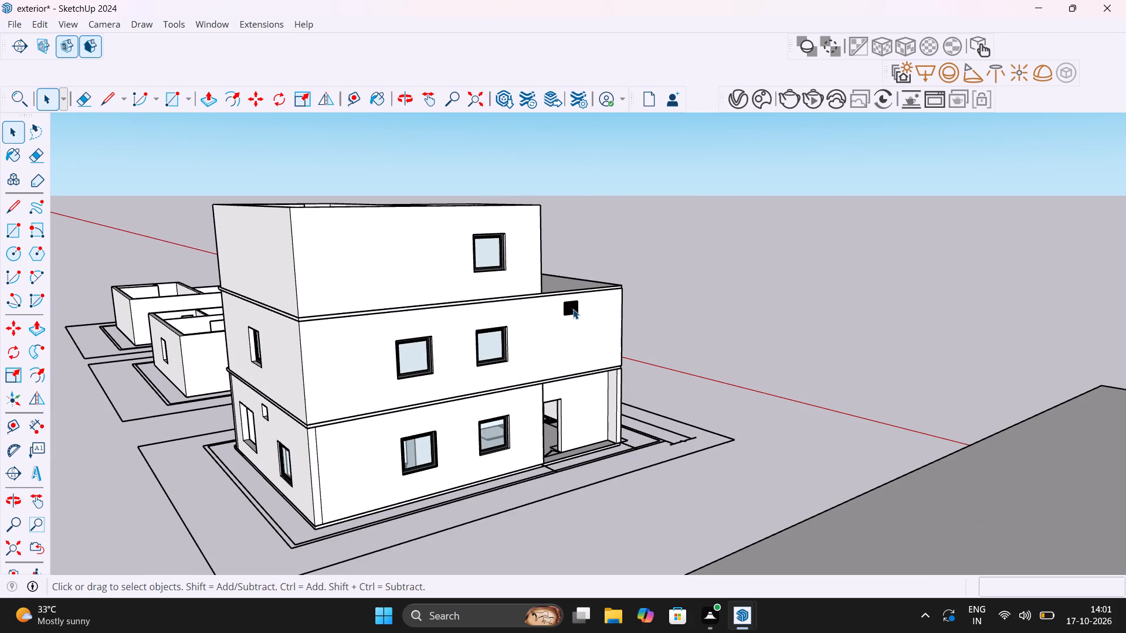
pyautogui.scroll(9, 558, 314)
pyautogui.click(584, 286)
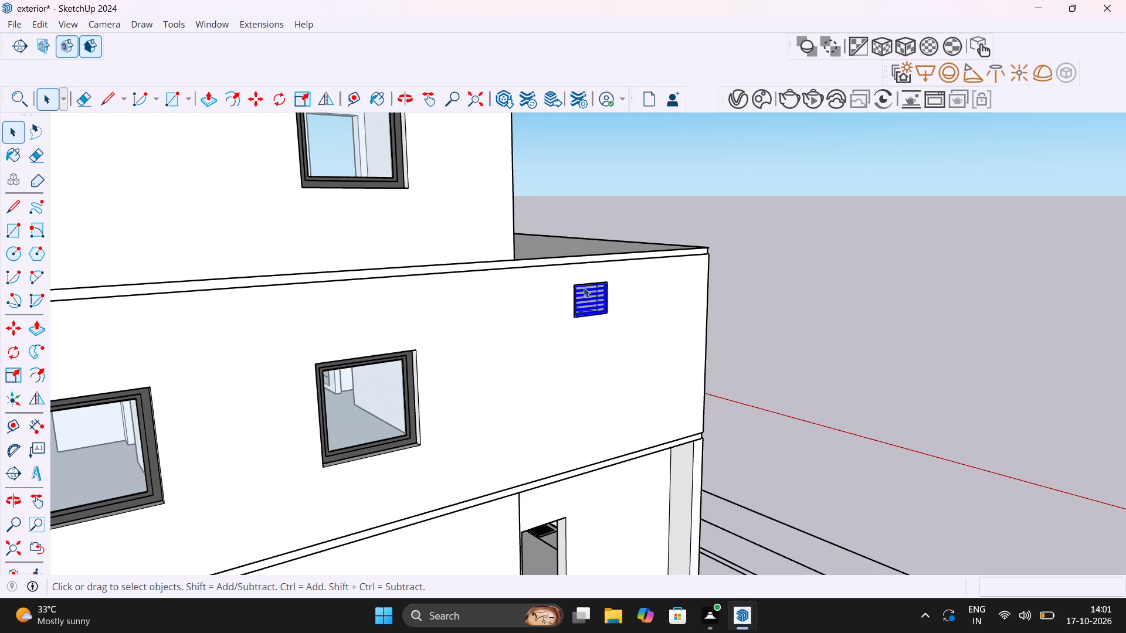
pyautogui.press('m')
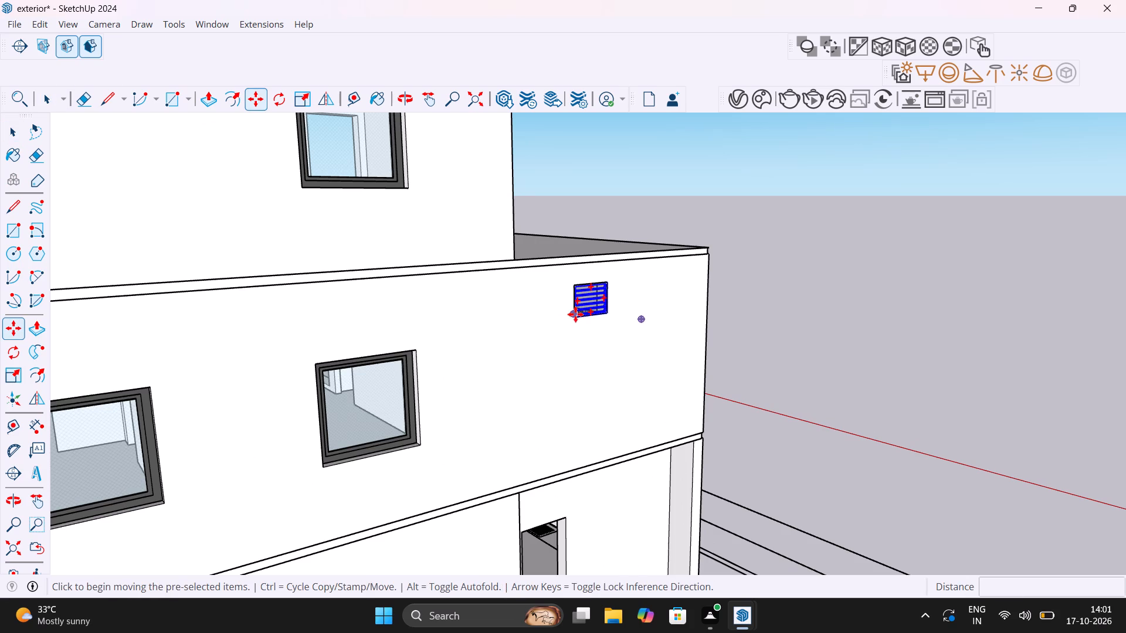
pyautogui.scroll(19, 581, 317)
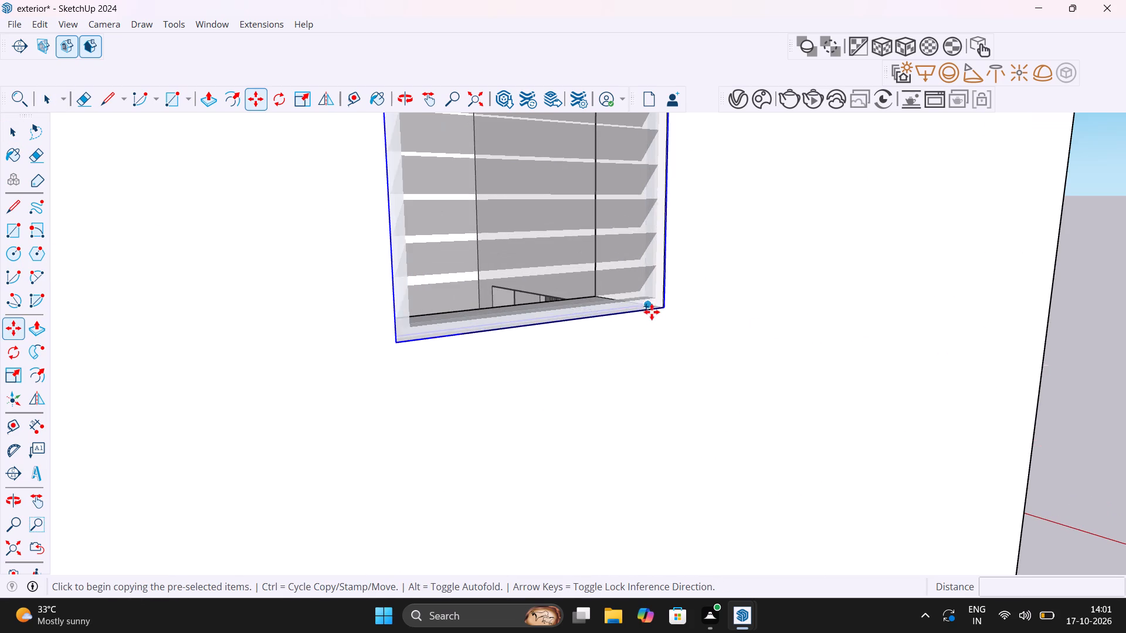
pyautogui.keyDown('ctrl'); pyautogui.click(664, 309); pyautogui.keyUp('ctrl')
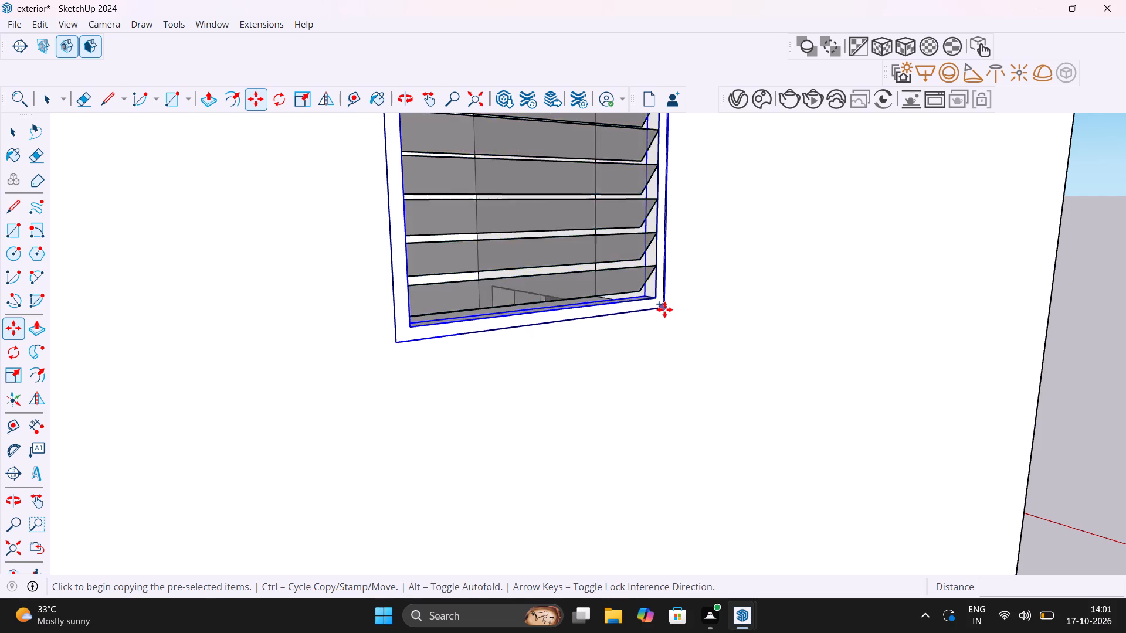
pyautogui.scroll(-10, 608, 380)
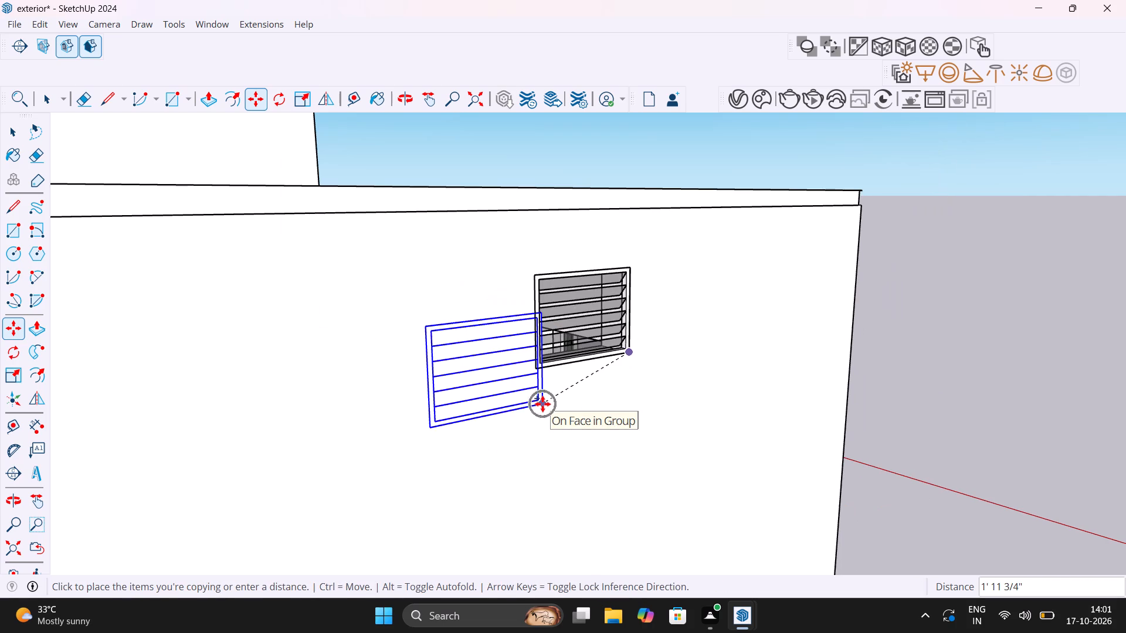
pyautogui.scroll(-20, 403, 402)
pyautogui.scroll(-6, 403, 402)
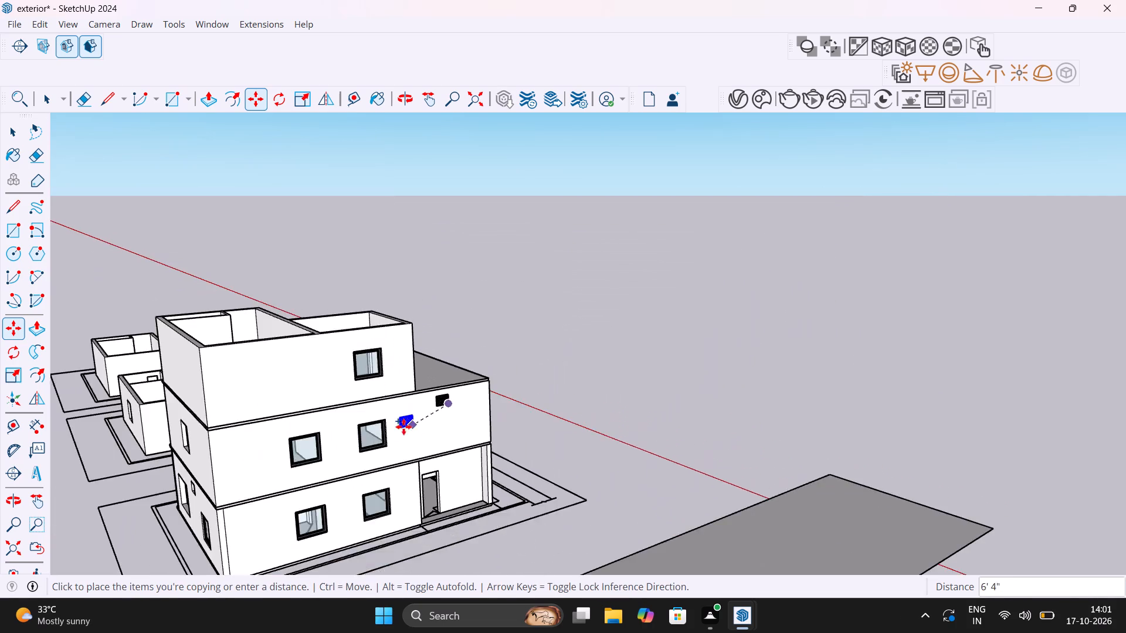
pyautogui.scroll(-2, 403, 427)
pyautogui.moveTo(384, 440); pyautogui.dragTo(921, 417, button='middle')
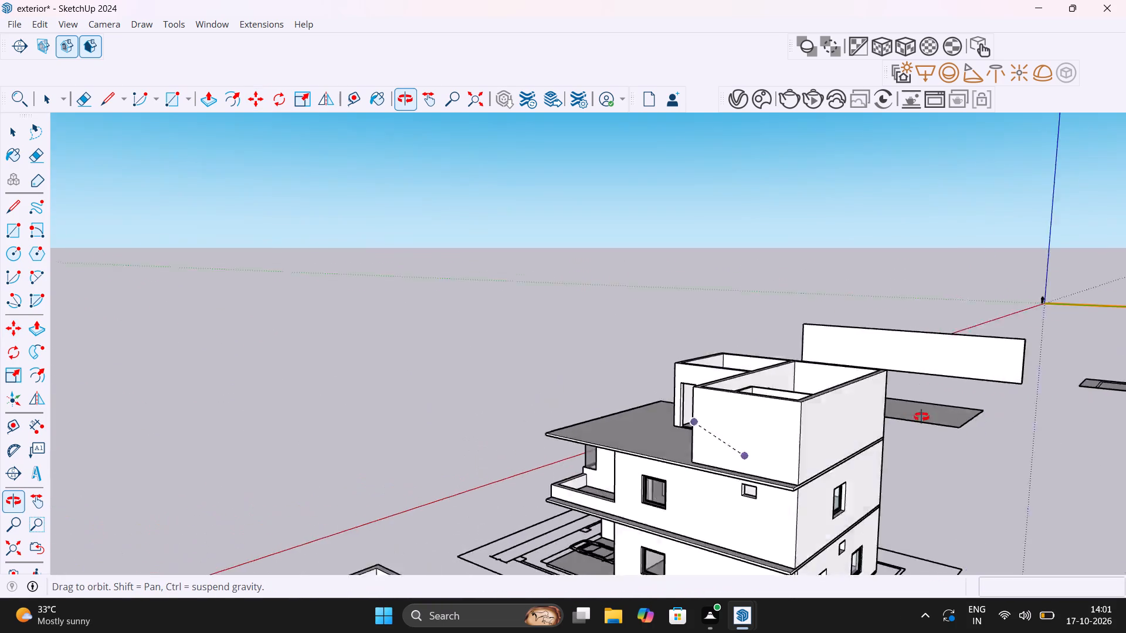
pyautogui.moveTo(921, 417); pyautogui.dragTo(723, 356, button='middle')
pyautogui.scroll(13, 629, 443)
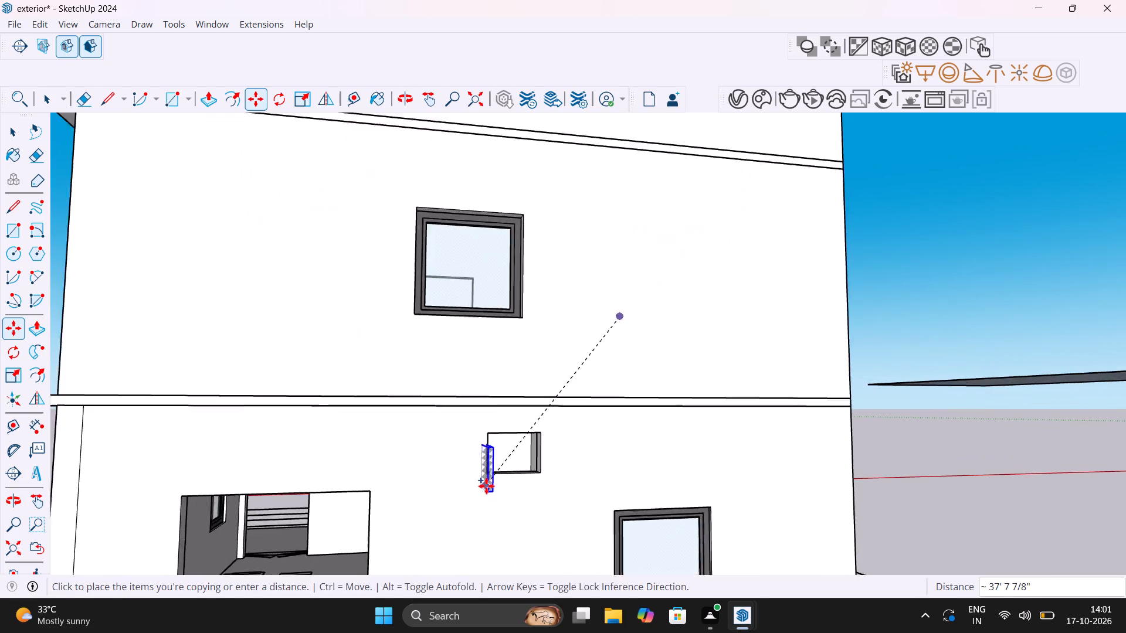
pyautogui.scroll(8, 486, 486)
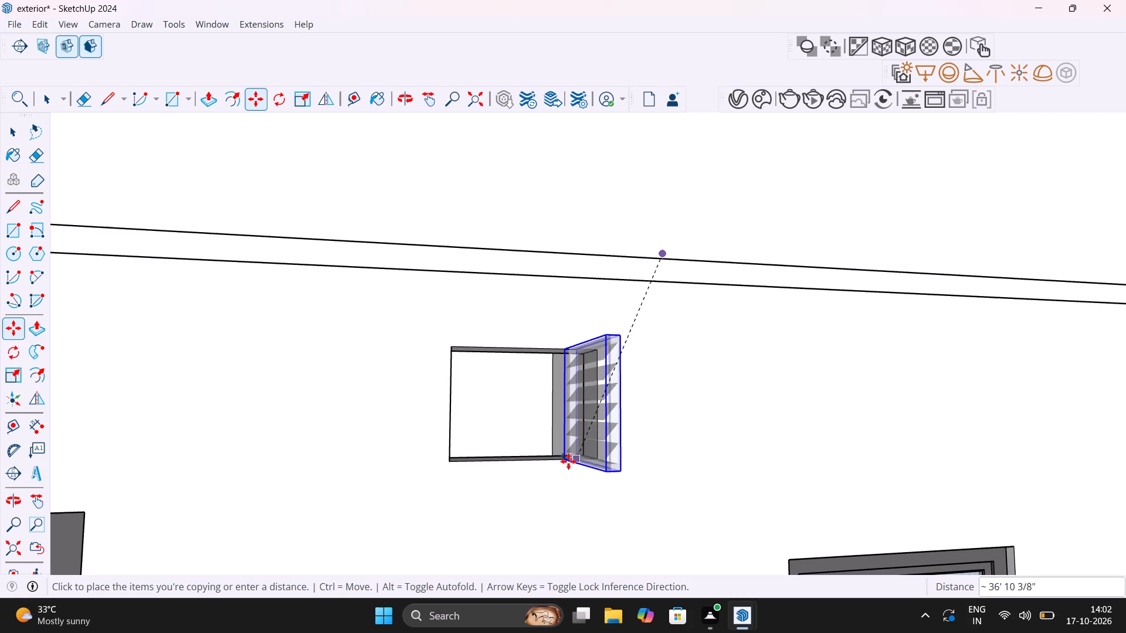
pyautogui.click(592, 457)
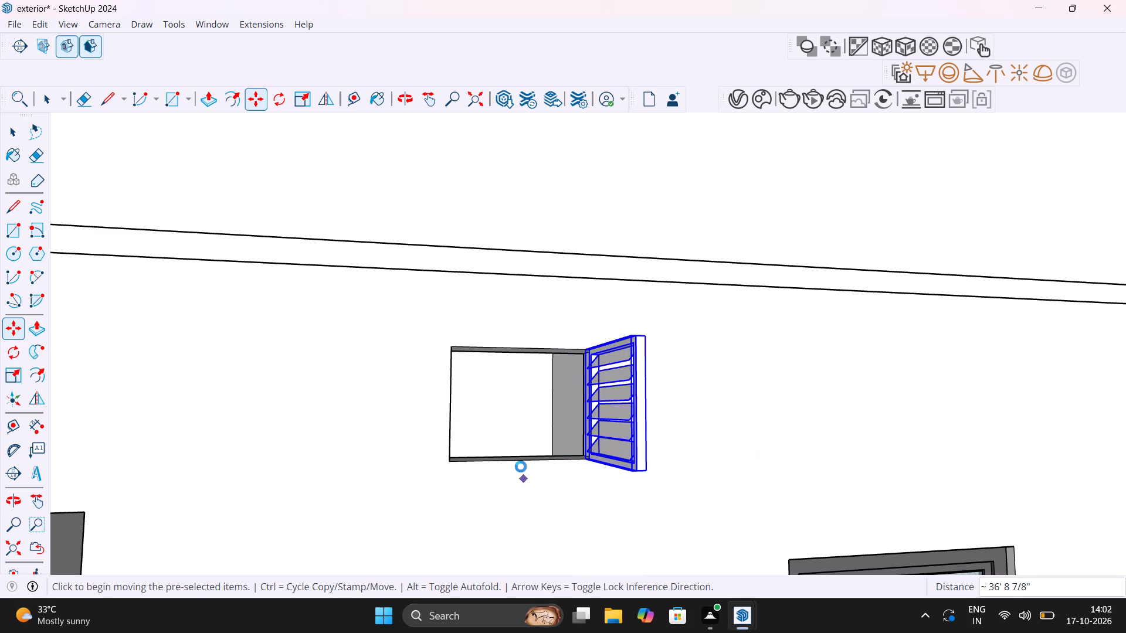
pyautogui.press('space')
pyautogui.press('space')
pyautogui.press('space')
# Rotate the copied ventilator about 86.9° around the blue axis at its lower corner so it lies across the ground storey's opening.
pyautogui.click(613, 462)
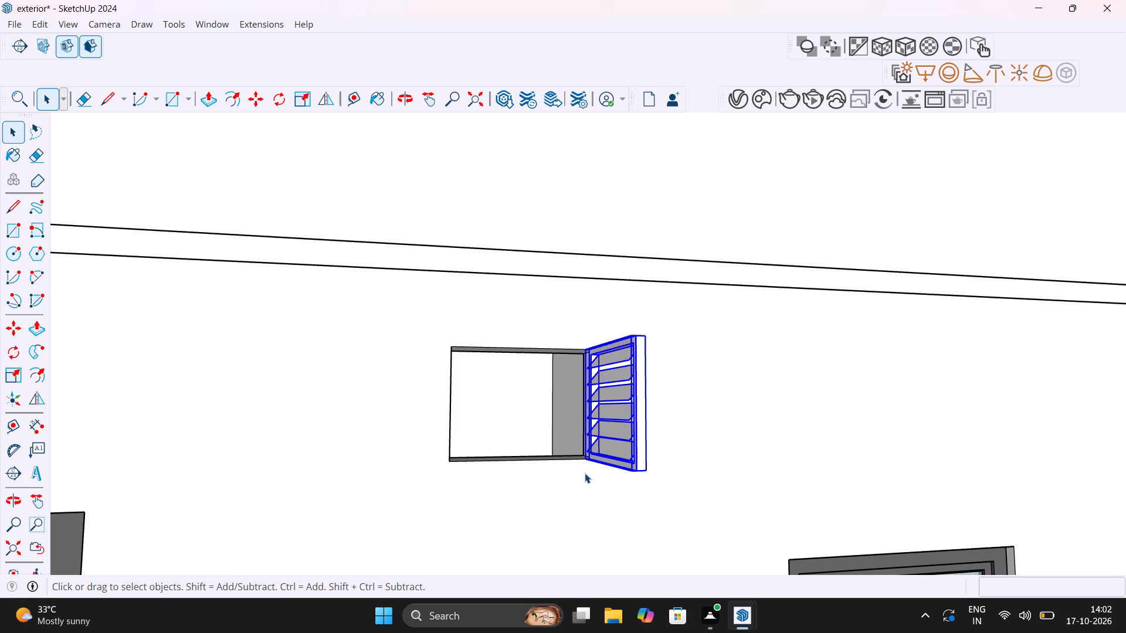
pyautogui.press('q')
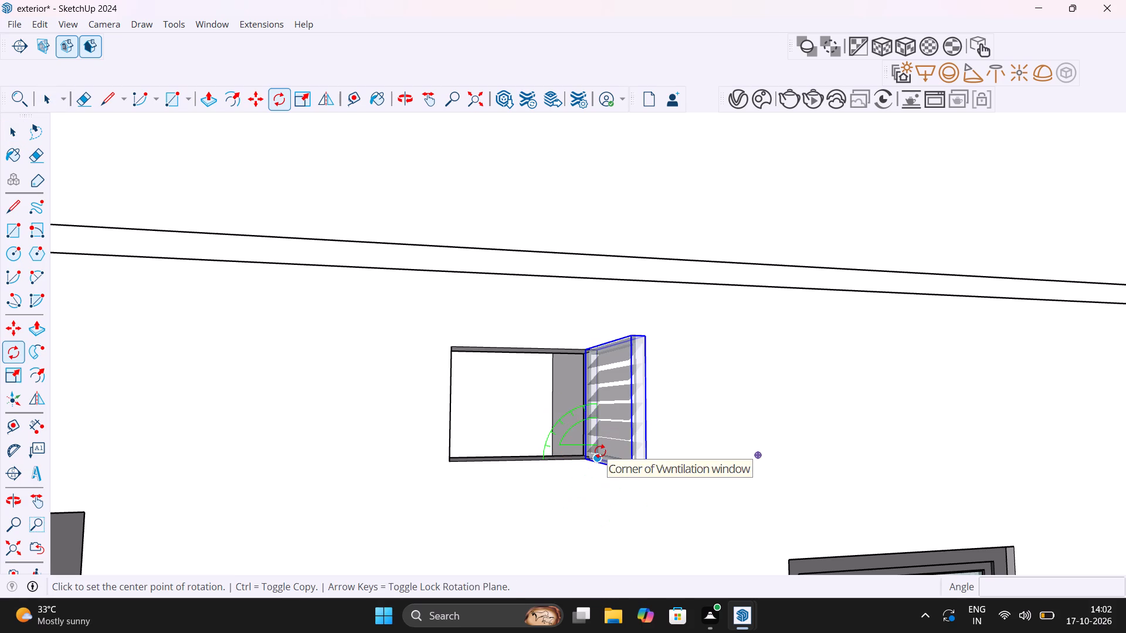
pyautogui.press('Up')
pyautogui.click(596, 457)
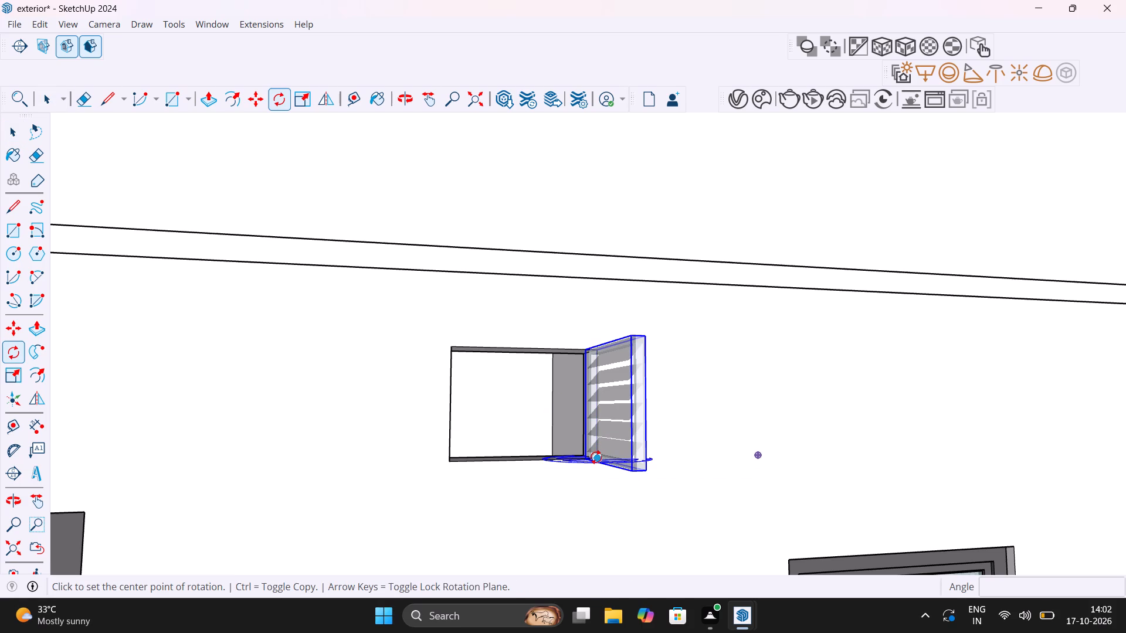
pyautogui.click(633, 470)
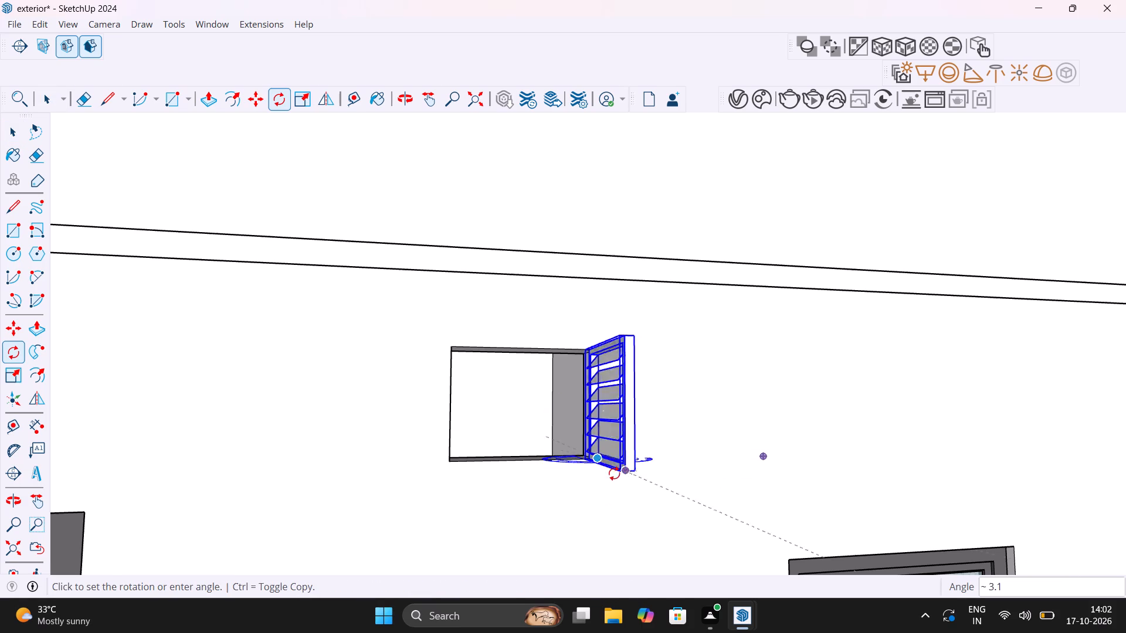
pyautogui.click(442, 467)
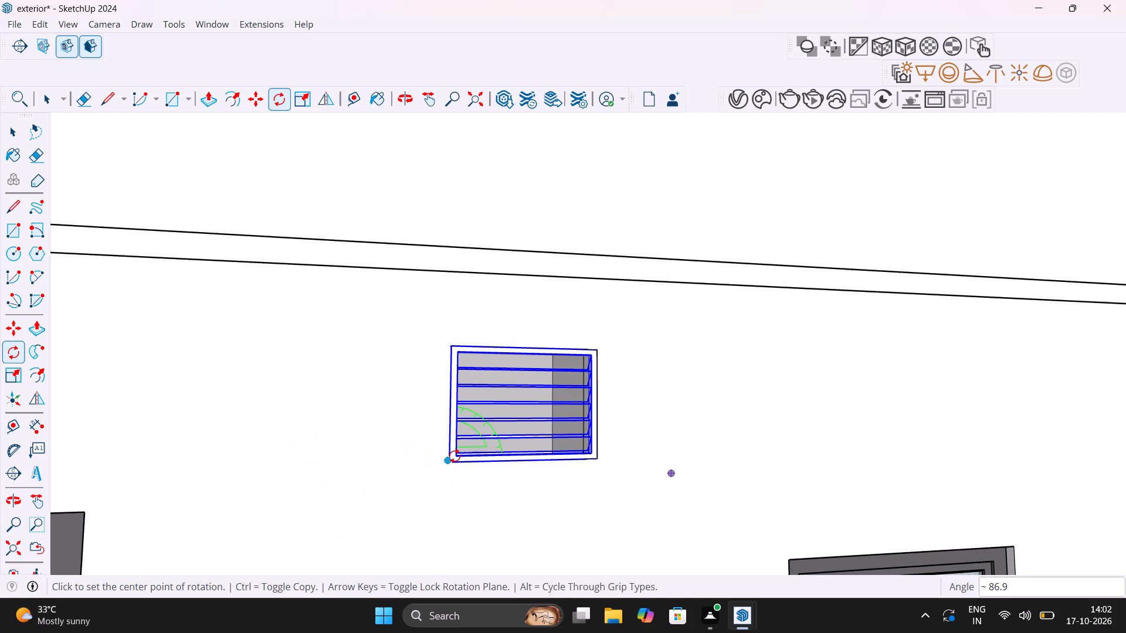
pyautogui.press('space')
pyautogui.press('space')
pyautogui.press('space')
# Examine the ground storey's ventilator and the surrounding walls of the stacked house from several sides.
pyautogui.scroll(-4, 456, 456)
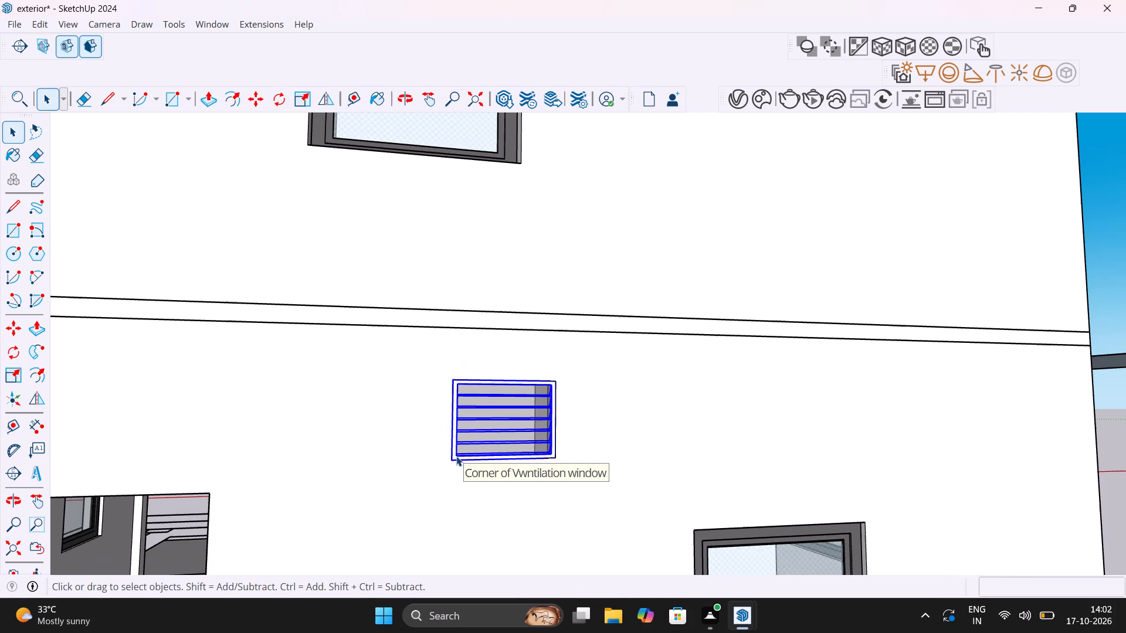
pyautogui.keyDown('shift'); pyautogui.moveTo(615, 491); pyautogui.dragTo(490, 549, button='middle'); pyautogui.keyUp('shift')
pyautogui.scroll(-10, 480, 488)
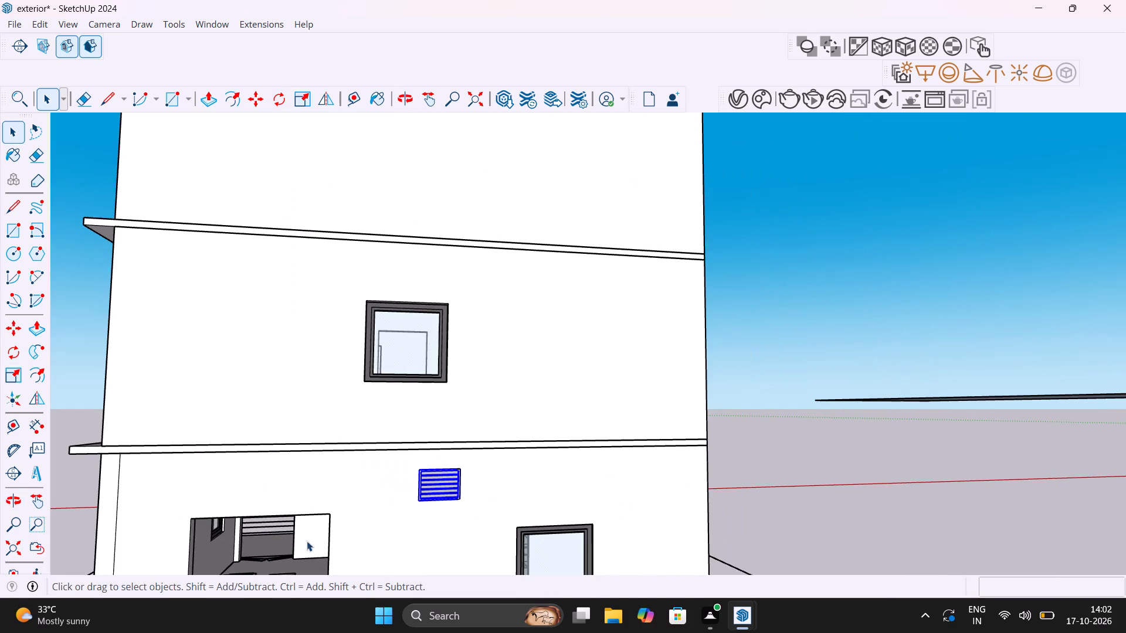
pyautogui.scroll(-4, 422, 467)
pyautogui.moveTo(439, 468); pyautogui.dragTo(465, 377, button='middle')
pyautogui.scroll(1, 465, 377)
pyautogui.moveTo(465, 413); pyautogui.dragTo(124, 515, button='middle')
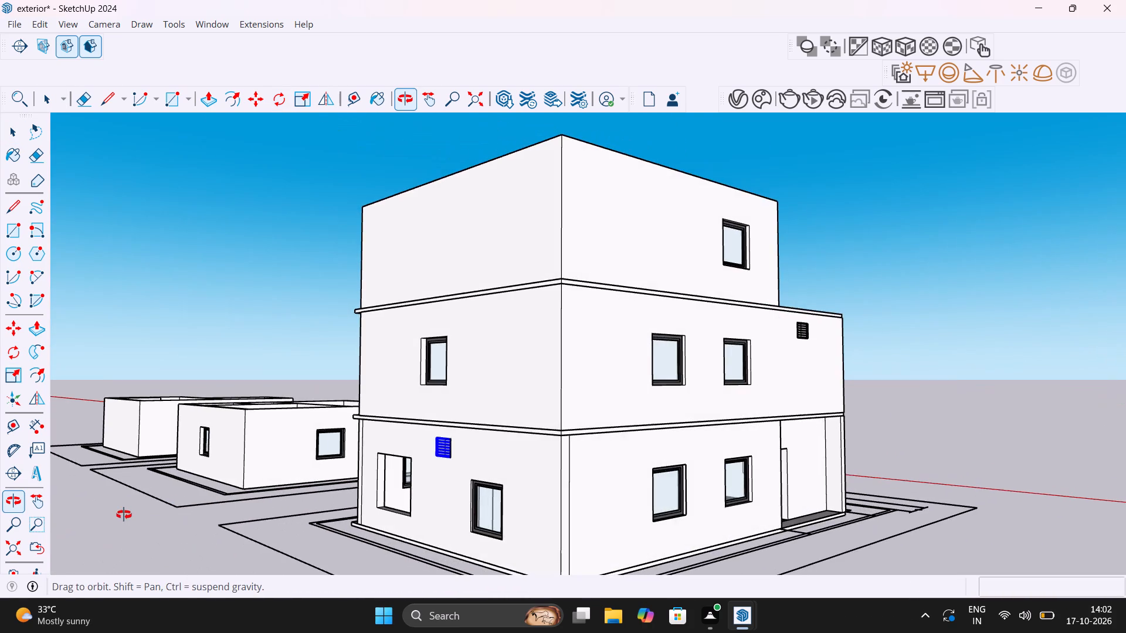
pyautogui.moveTo(124, 515); pyautogui.dragTo(728, 554, button='middle')
pyautogui.moveTo(679, 533); pyautogui.dragTo(86, 557, button='middle')
# Copy the middle storey's original ventilator about 38' 1" by its lower corner into the same storey's small opening on the opposite wall.
pyautogui.scroll(8, 825, 375)
pyautogui.click(835, 260)
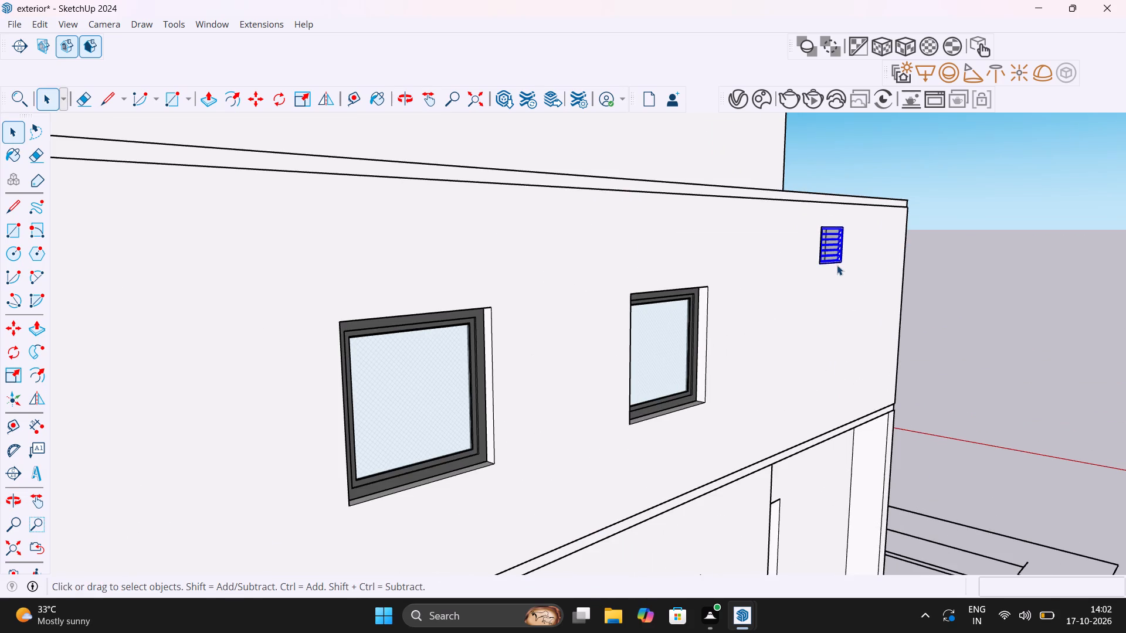
pyautogui.press('m')
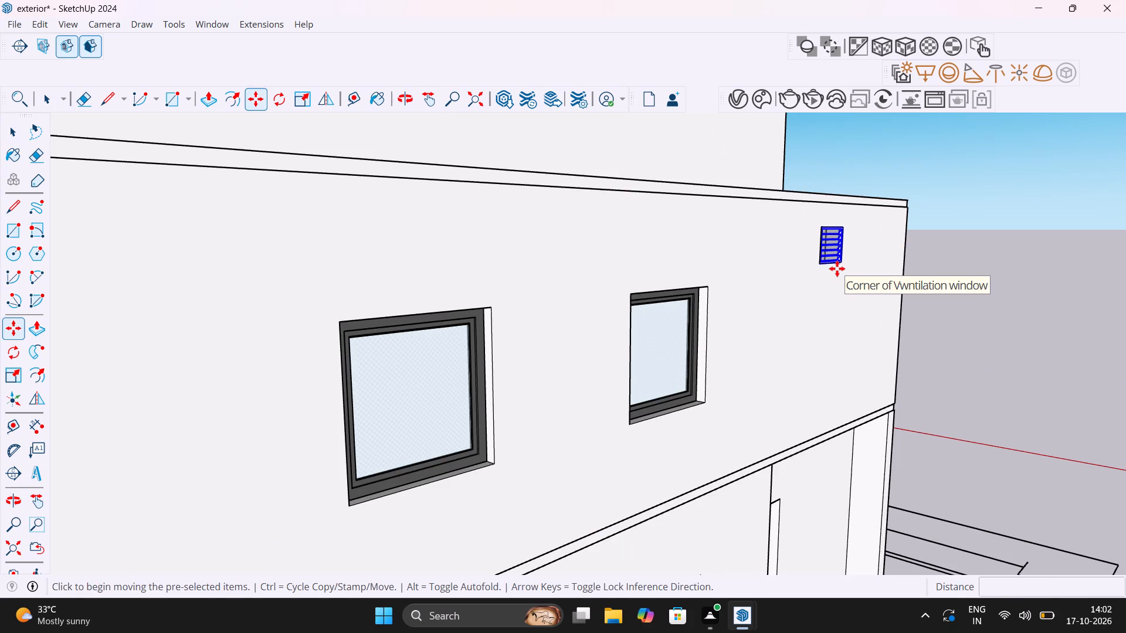
pyautogui.keyDown('ctrl'); pyautogui.click(843, 261); pyautogui.keyUp('ctrl')
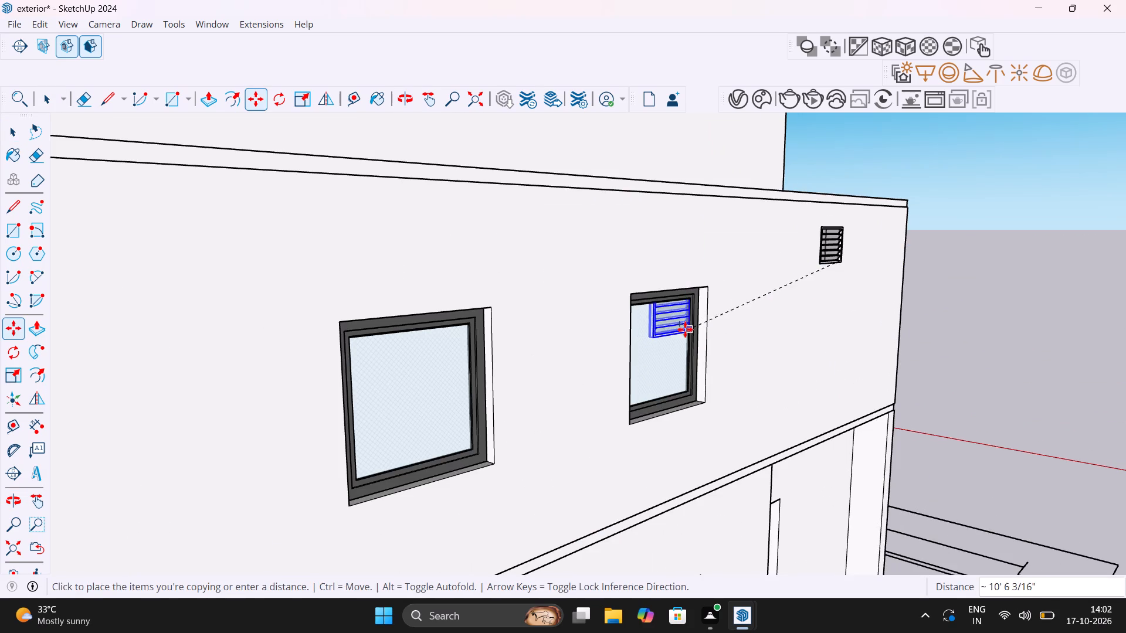
pyautogui.scroll(-9, 699, 320)
pyautogui.moveTo(534, 372); pyautogui.dragTo(1125, 373, button='middle')
pyautogui.scroll(7, 605, 361)
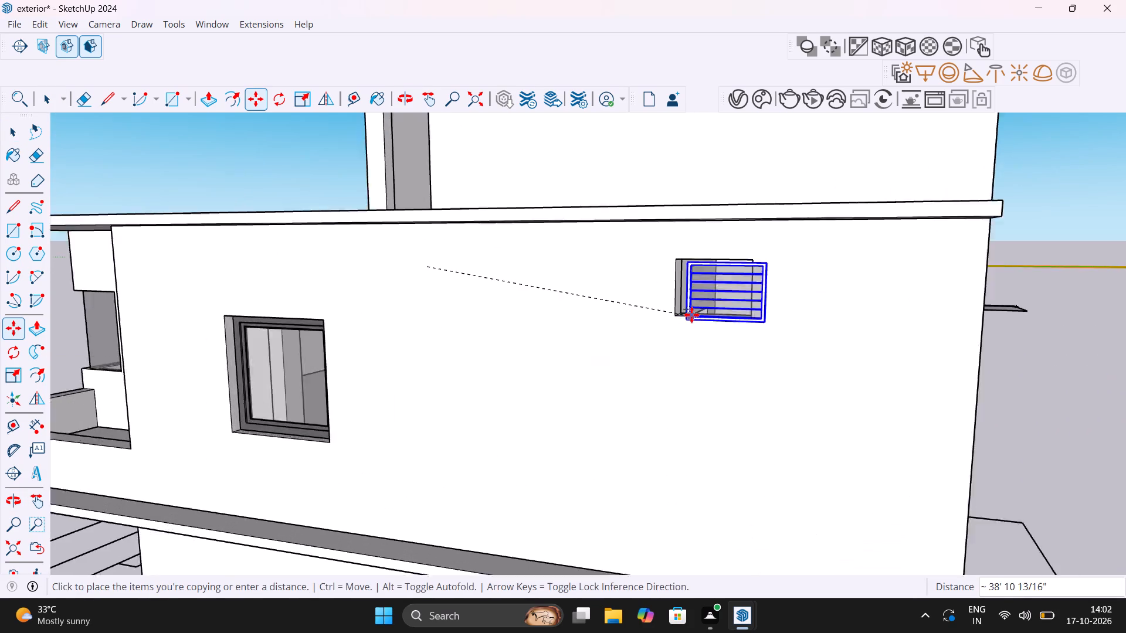
pyautogui.scroll(12, 691, 315)
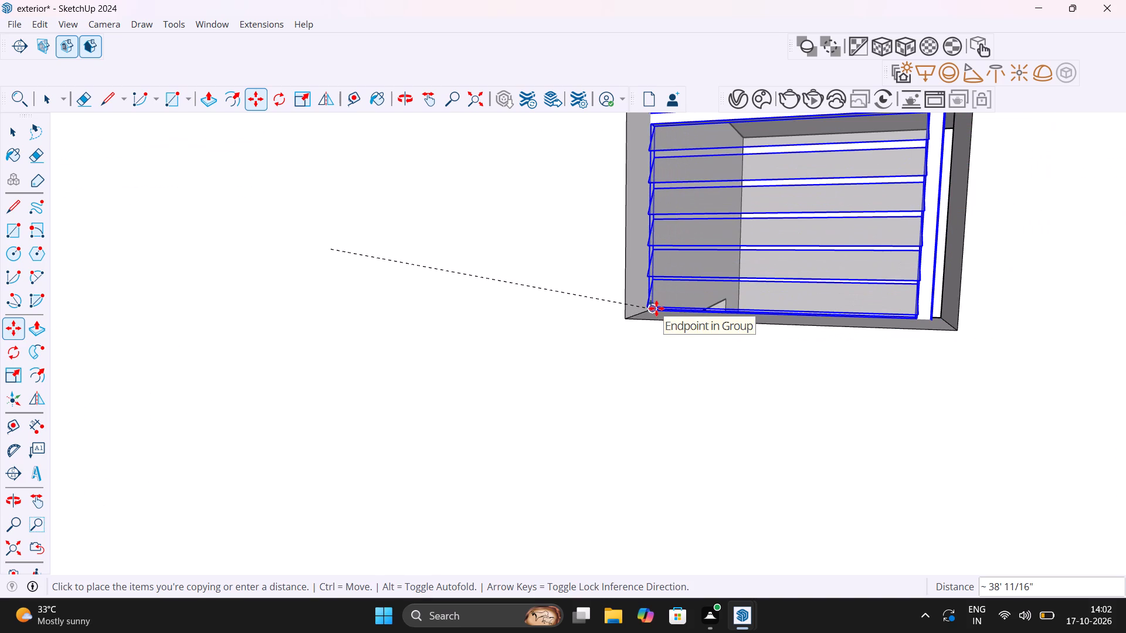
pyautogui.click(656, 308)
pyautogui.scroll(-9, 703, 363)
pyautogui.moveTo(703, 362); pyautogui.dragTo(764, 445, button='middle')
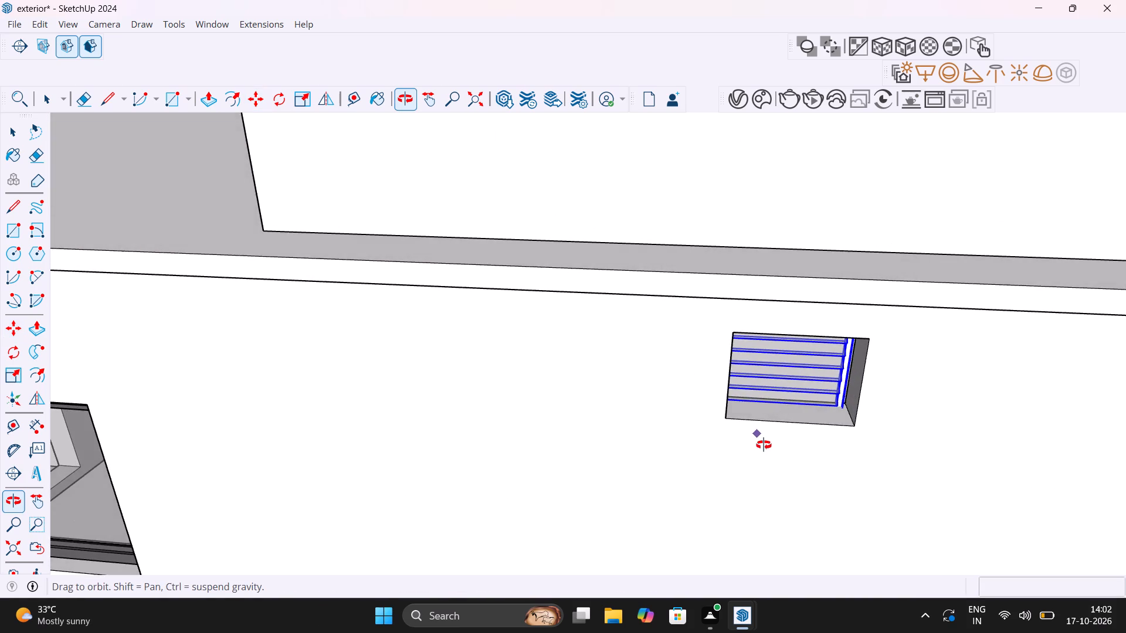
pyautogui.moveTo(764, 445); pyautogui.dragTo(715, 435, button='middle')
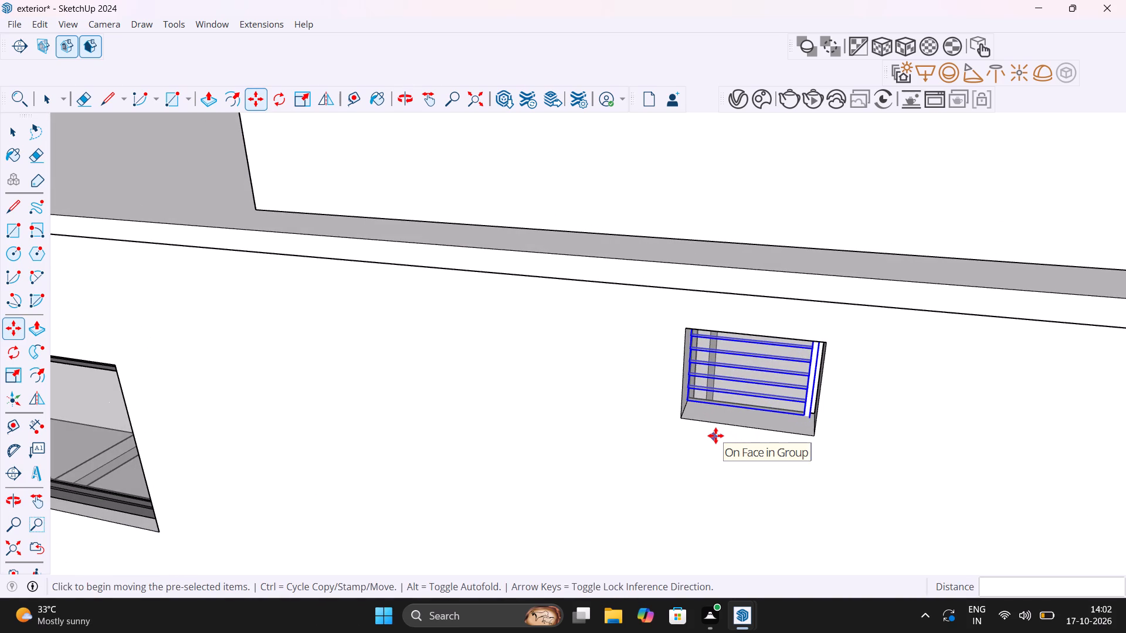
pyautogui.press('space')
pyautogui.press('space')
pyautogui.press('space')
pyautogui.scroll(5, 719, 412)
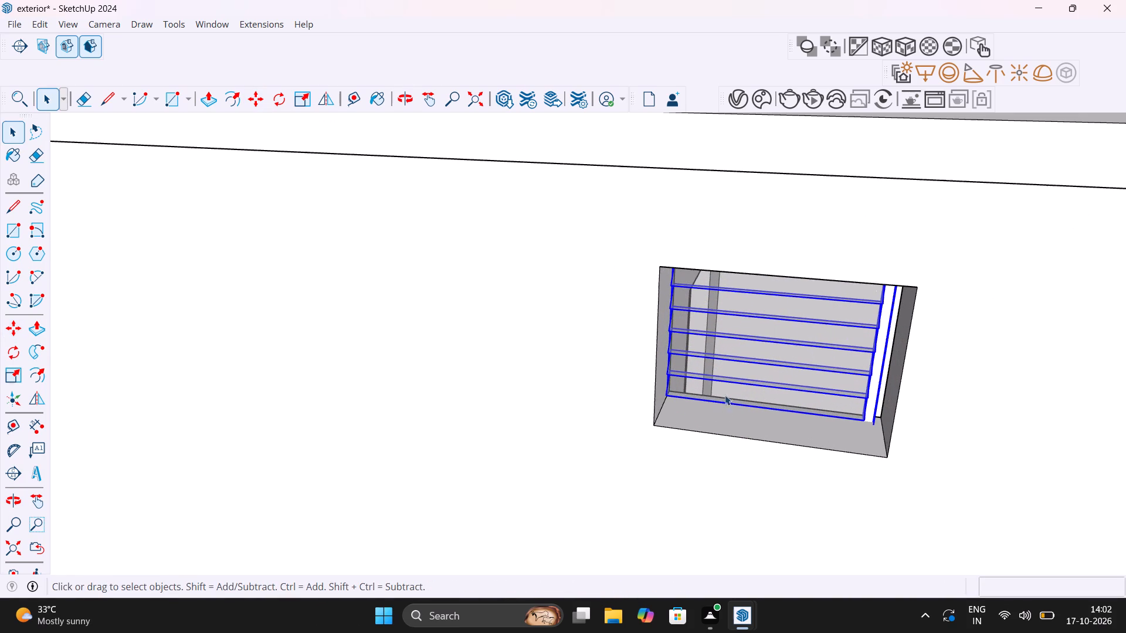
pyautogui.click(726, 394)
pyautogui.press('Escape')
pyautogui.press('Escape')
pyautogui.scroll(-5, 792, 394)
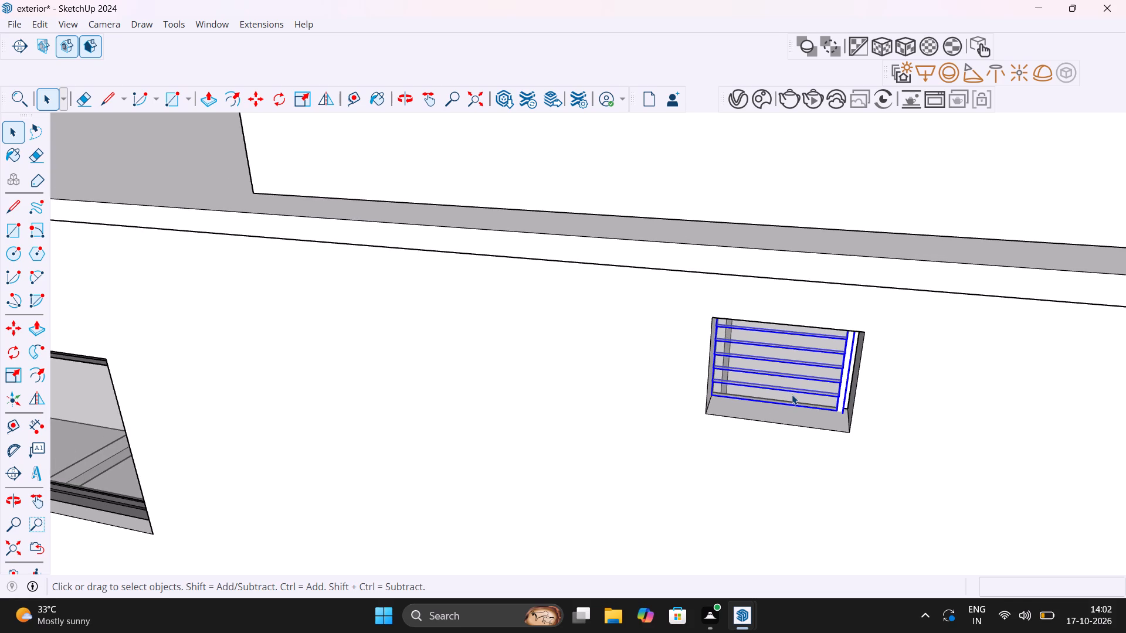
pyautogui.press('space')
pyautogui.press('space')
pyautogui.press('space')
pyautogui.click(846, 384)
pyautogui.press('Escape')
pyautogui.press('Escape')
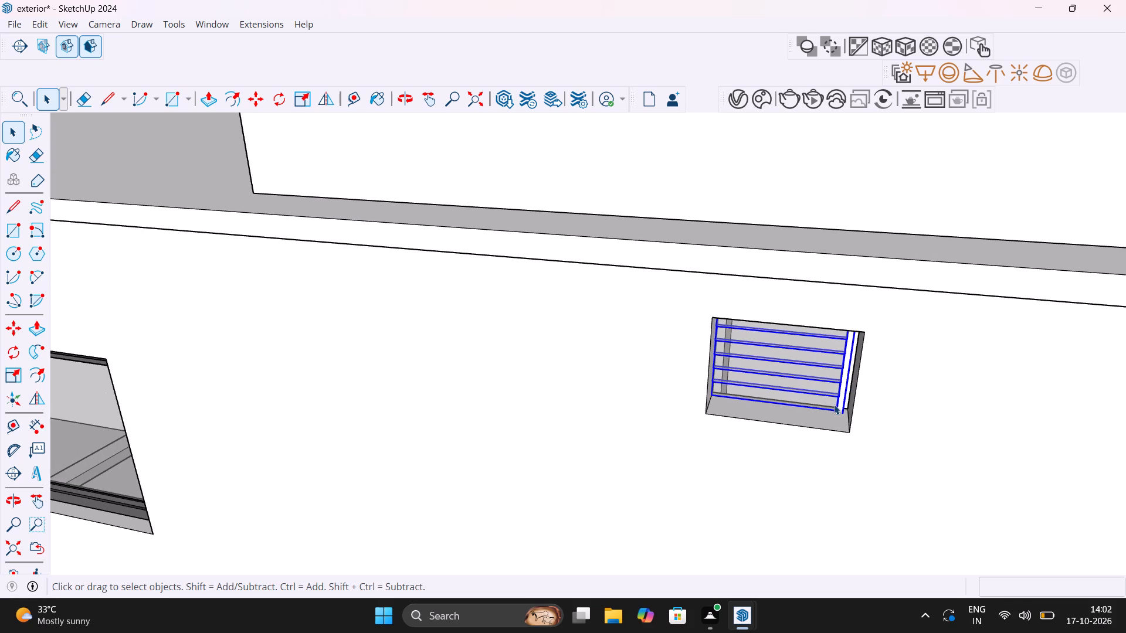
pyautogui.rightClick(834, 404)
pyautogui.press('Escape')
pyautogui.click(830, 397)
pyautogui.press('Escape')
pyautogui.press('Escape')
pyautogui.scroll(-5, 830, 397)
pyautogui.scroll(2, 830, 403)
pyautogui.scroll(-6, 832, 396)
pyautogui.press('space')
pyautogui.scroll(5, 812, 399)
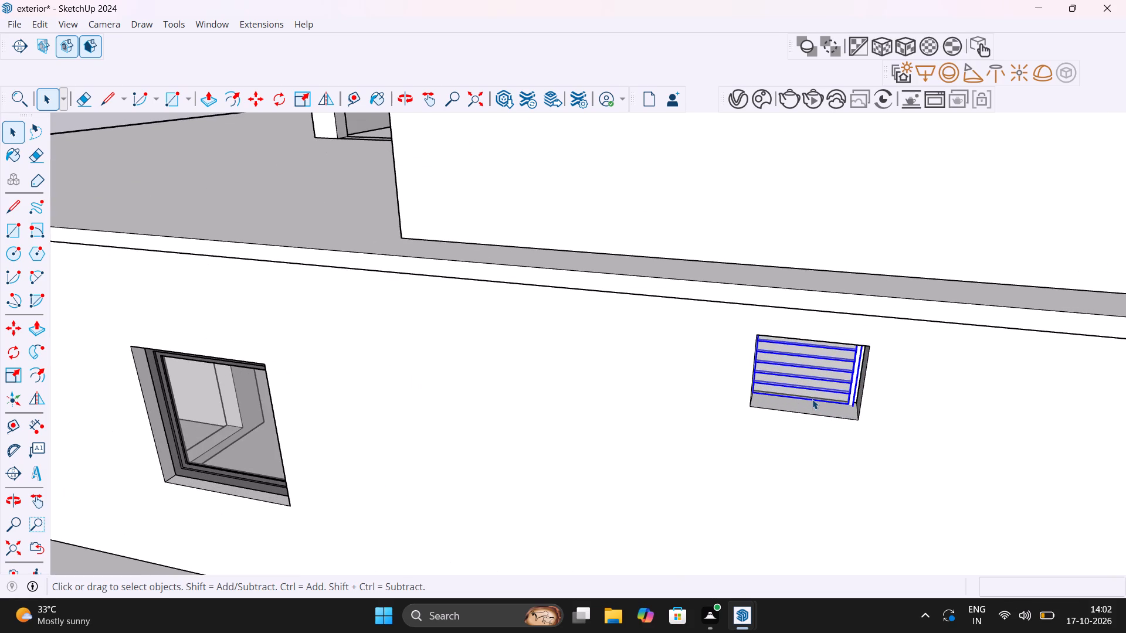
# Clear the selection and examine how the copied ventilator sits in the middle storey's opening below the roof slab.
pyautogui.rightClick(451, 397)
pyautogui.scroll(-6, 452, 397)
pyautogui.click(603, 480)
pyautogui.scroll(-2, 603, 480)
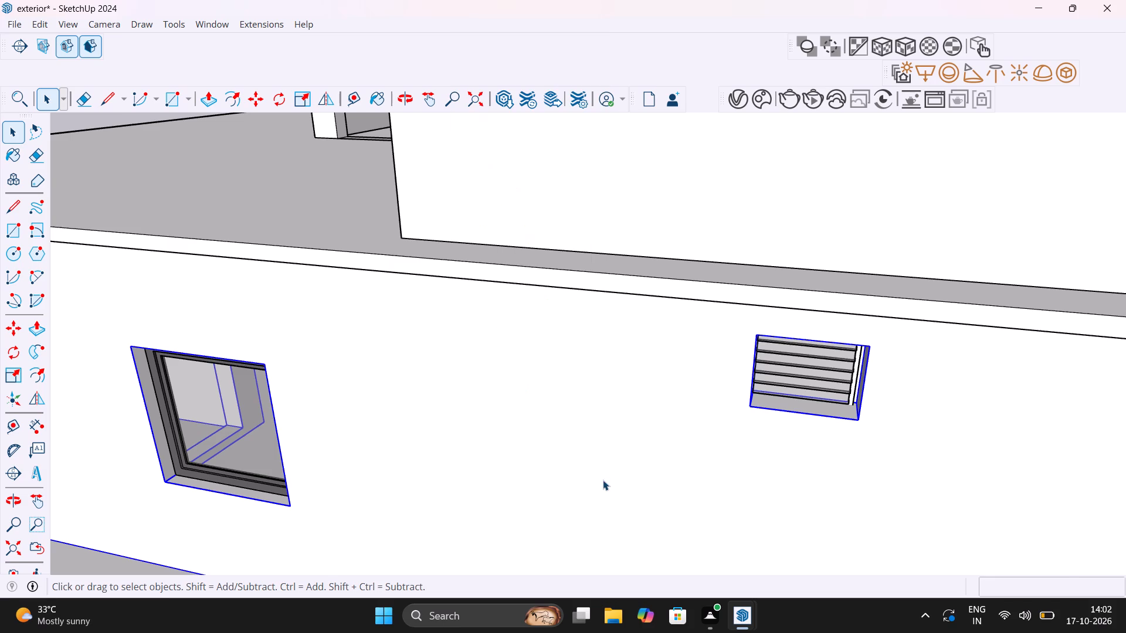
pyautogui.scroll(-8, 603, 480)
pyautogui.rightClick(1021, 395)
pyautogui.click(1021, 395)
pyautogui.write('``')
pyautogui.press('space')
pyautogui.rightClick(988, 389)
pyautogui.click(986, 351)
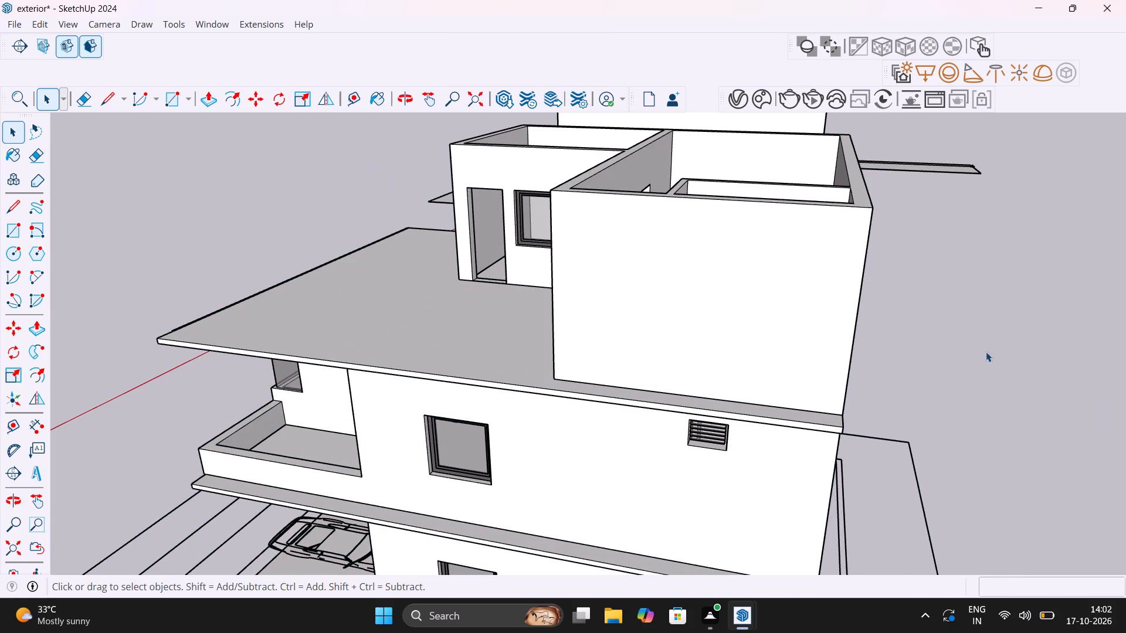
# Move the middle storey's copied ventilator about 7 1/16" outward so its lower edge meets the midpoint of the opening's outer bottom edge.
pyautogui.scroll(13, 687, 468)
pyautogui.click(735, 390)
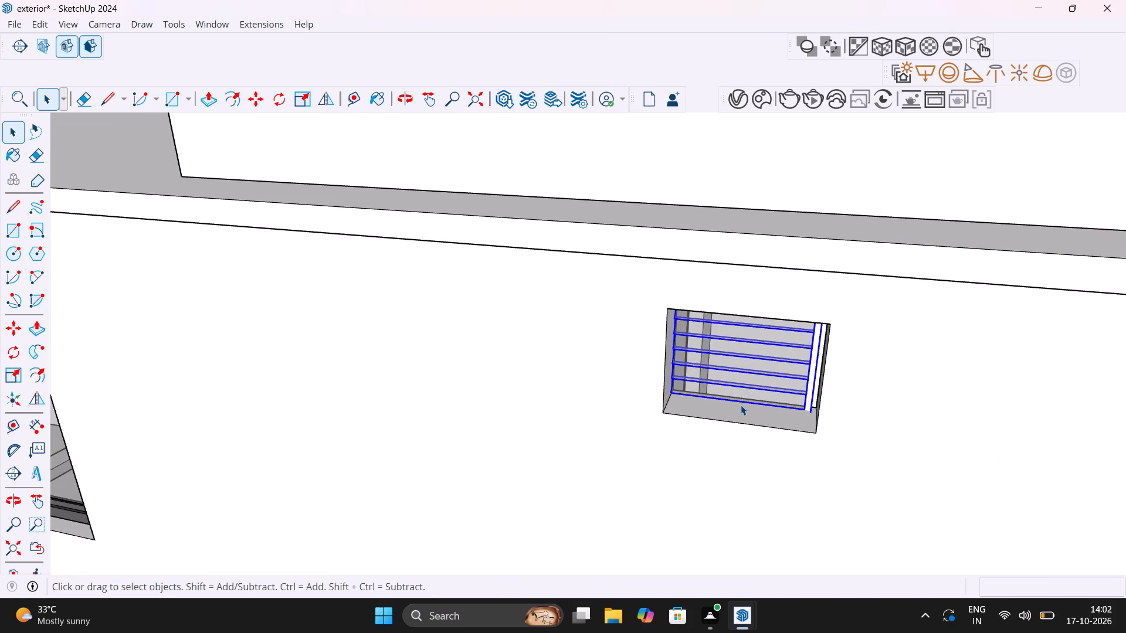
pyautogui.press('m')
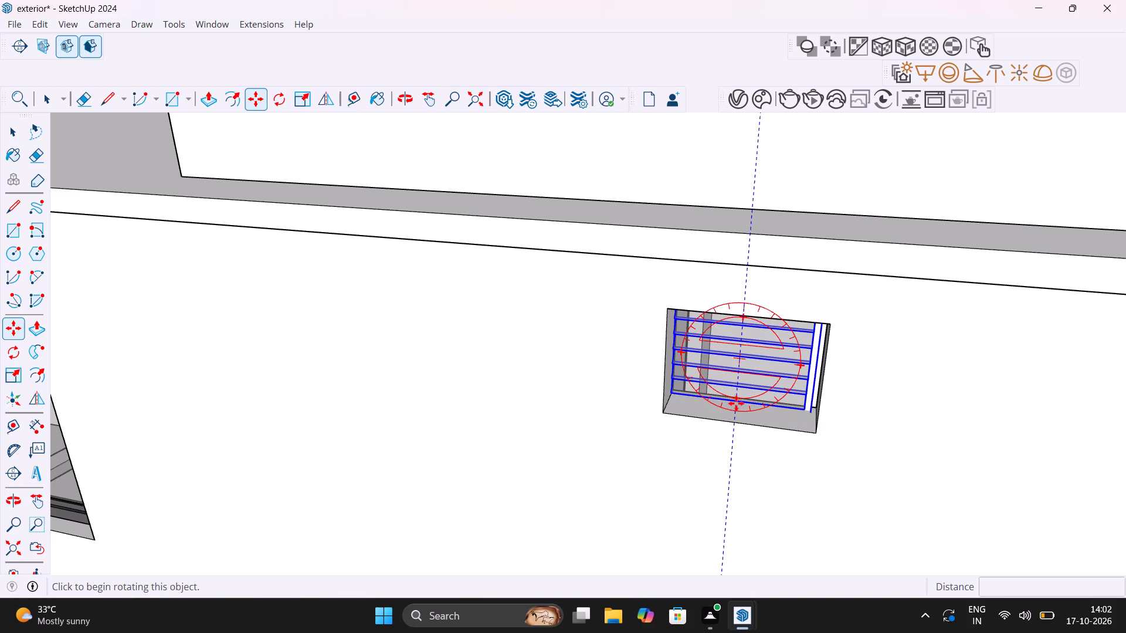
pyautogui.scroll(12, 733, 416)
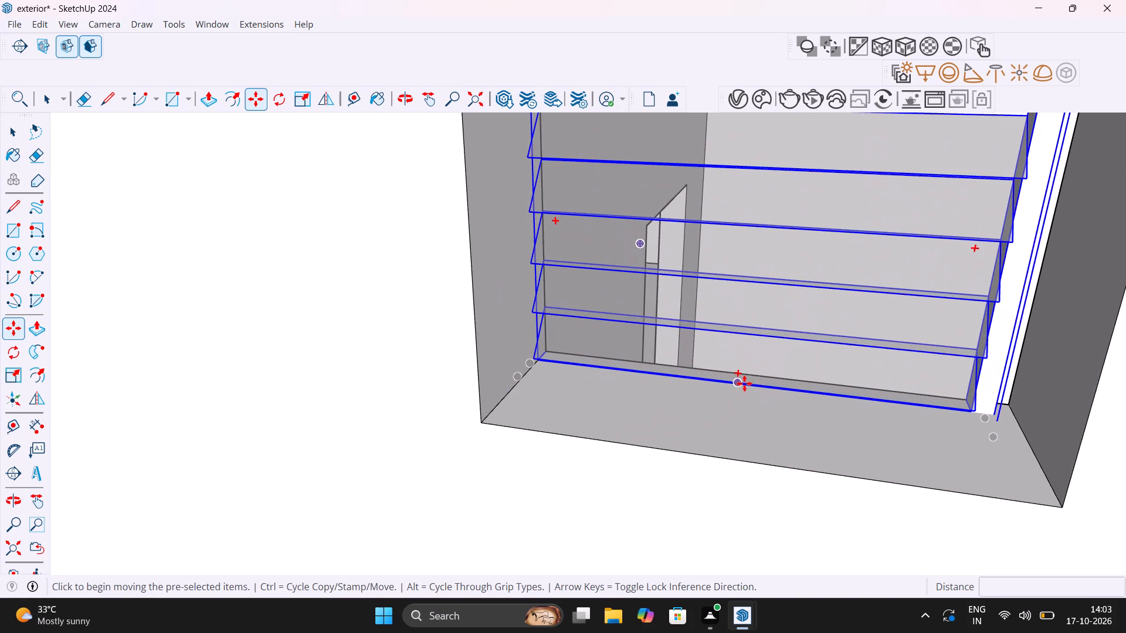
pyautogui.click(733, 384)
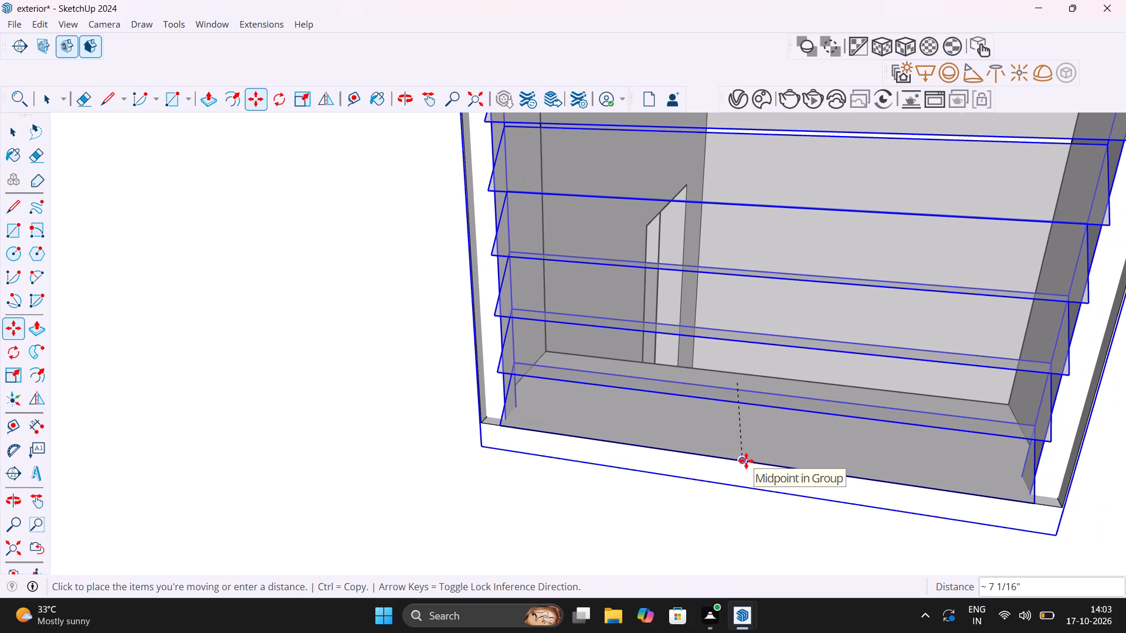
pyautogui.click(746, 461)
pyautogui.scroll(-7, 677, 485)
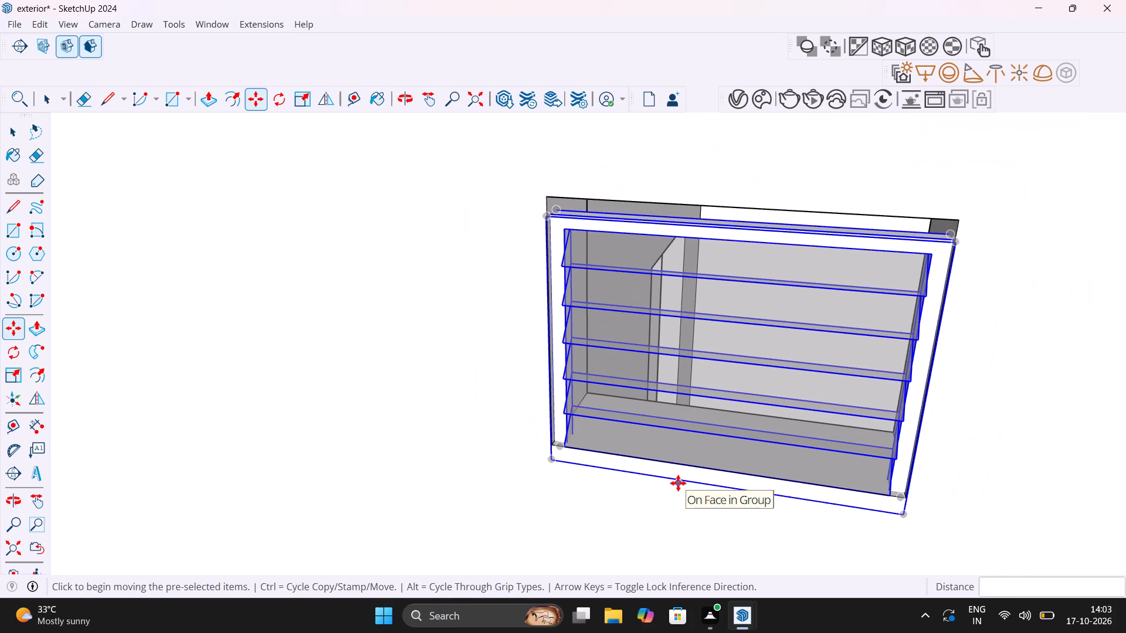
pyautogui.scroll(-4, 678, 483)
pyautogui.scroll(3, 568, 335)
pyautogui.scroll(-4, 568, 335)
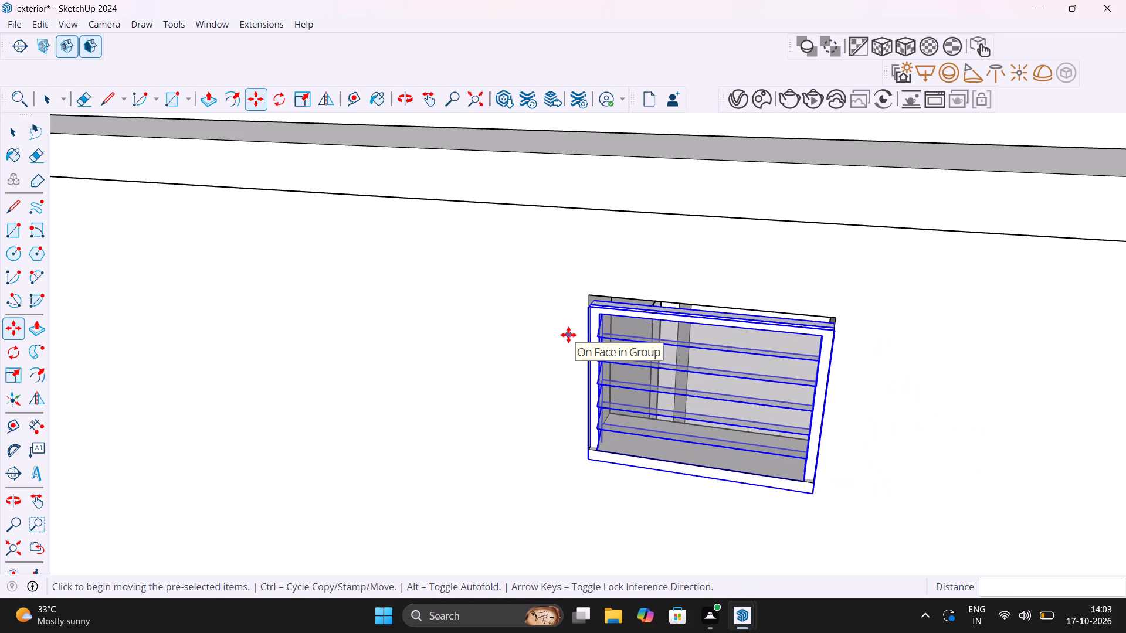
# Undo the last ventilator move and the preceding ventilator copies and rotation in the middle and ground storeys' small openings.
pyautogui.hotkey('ctrl', 'z')
pyautogui.hotkey('ctrl', 'z')
pyautogui.hotkey('ctrl', 'z')
pyautogui.hotkey('ctrl', 'z')
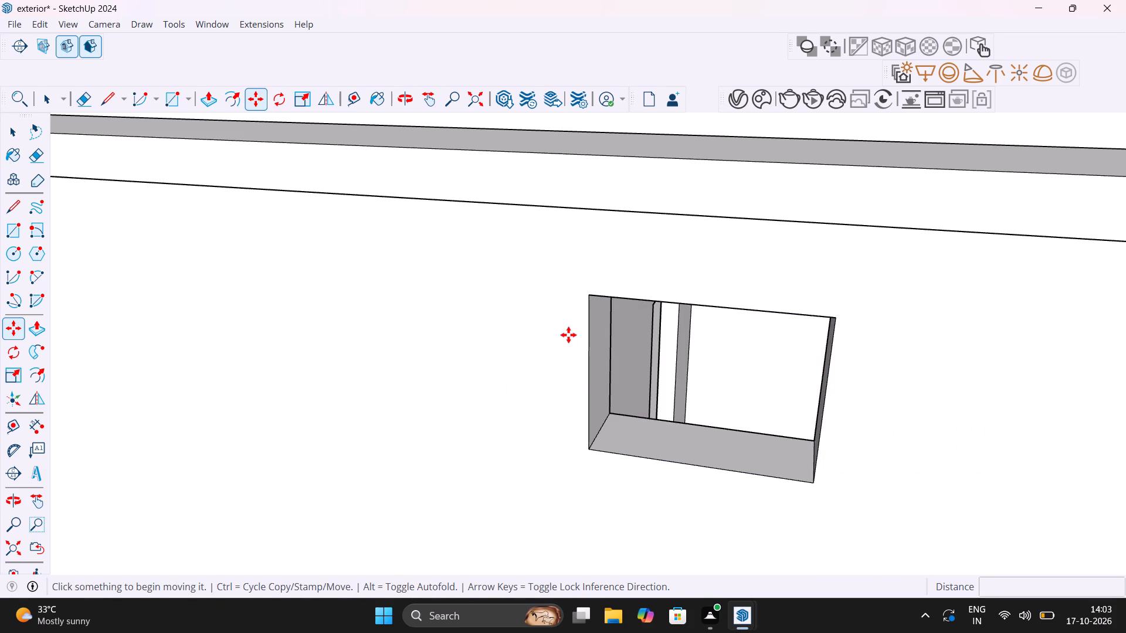
pyautogui.scroll(-20, 568, 335)
pyautogui.rightClick(962, 326)
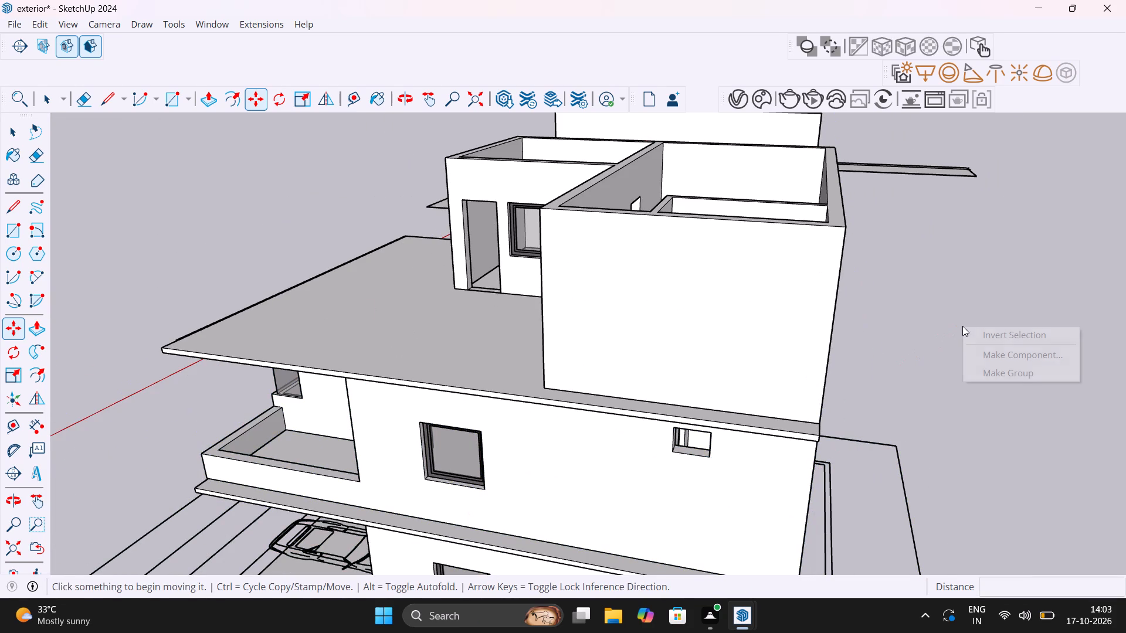
pyautogui.hotkey('ctrl', 'z')
pyautogui.click(954, 328)
pyautogui.scroll(-1, 951, 359)
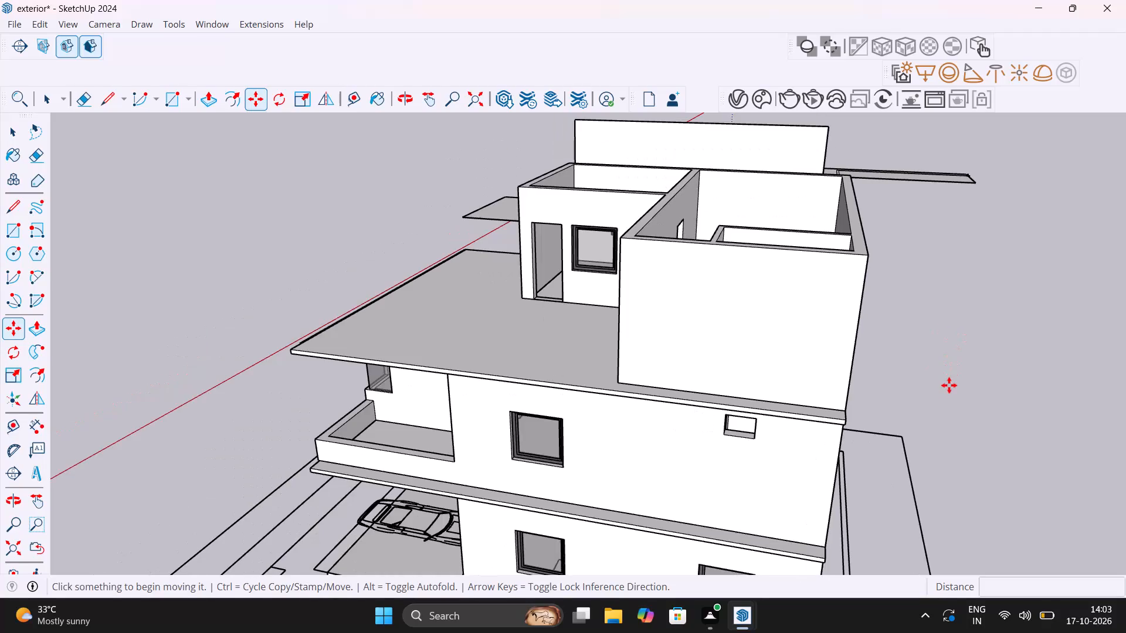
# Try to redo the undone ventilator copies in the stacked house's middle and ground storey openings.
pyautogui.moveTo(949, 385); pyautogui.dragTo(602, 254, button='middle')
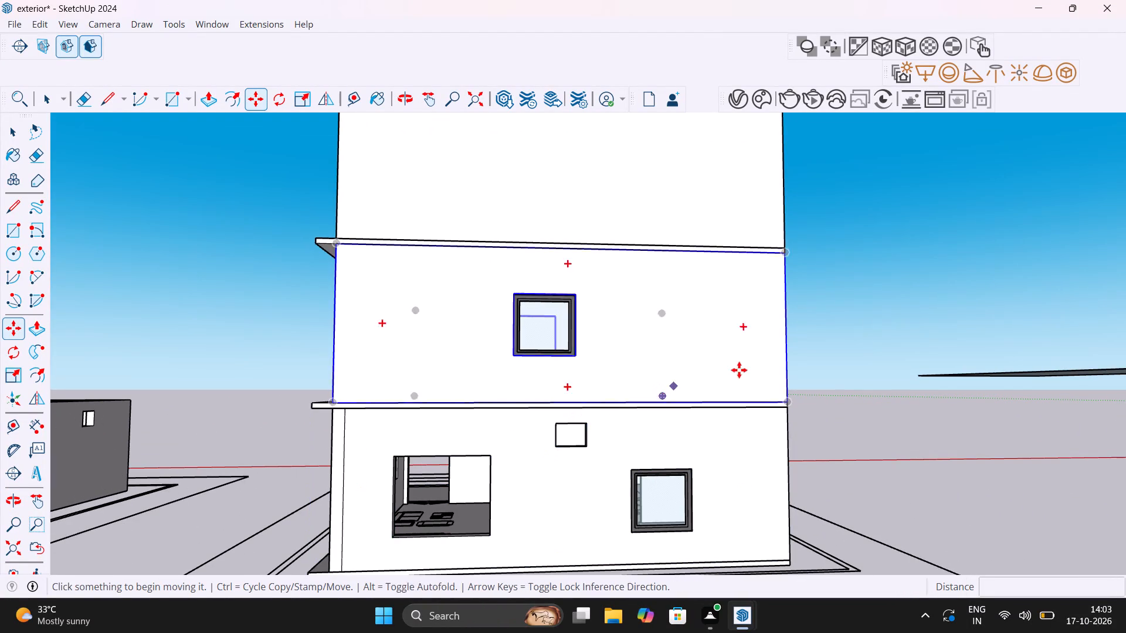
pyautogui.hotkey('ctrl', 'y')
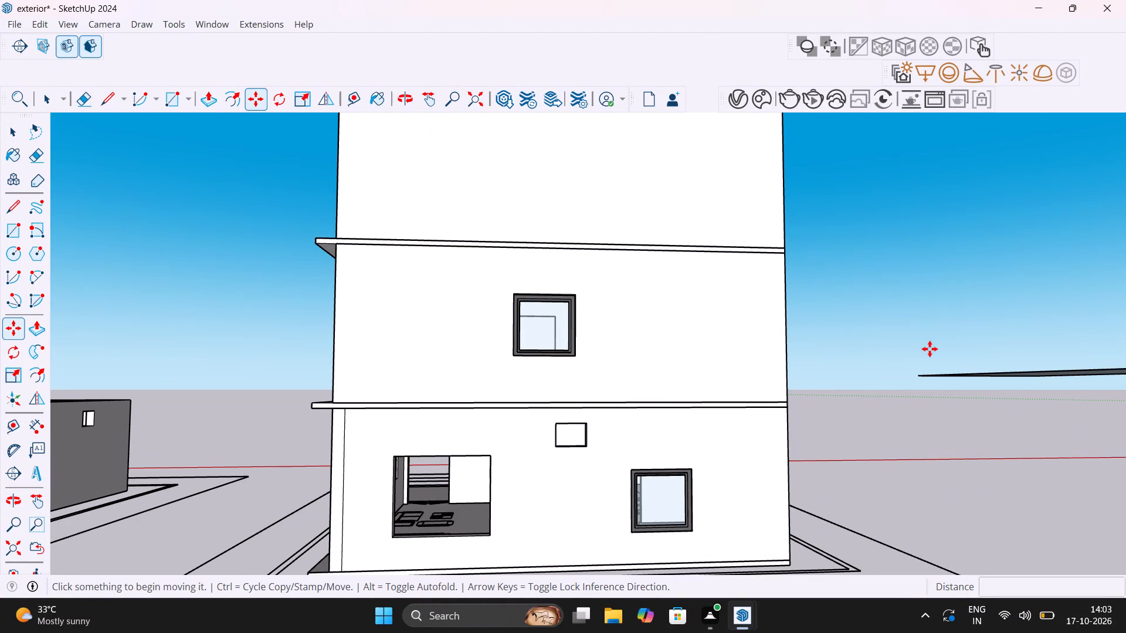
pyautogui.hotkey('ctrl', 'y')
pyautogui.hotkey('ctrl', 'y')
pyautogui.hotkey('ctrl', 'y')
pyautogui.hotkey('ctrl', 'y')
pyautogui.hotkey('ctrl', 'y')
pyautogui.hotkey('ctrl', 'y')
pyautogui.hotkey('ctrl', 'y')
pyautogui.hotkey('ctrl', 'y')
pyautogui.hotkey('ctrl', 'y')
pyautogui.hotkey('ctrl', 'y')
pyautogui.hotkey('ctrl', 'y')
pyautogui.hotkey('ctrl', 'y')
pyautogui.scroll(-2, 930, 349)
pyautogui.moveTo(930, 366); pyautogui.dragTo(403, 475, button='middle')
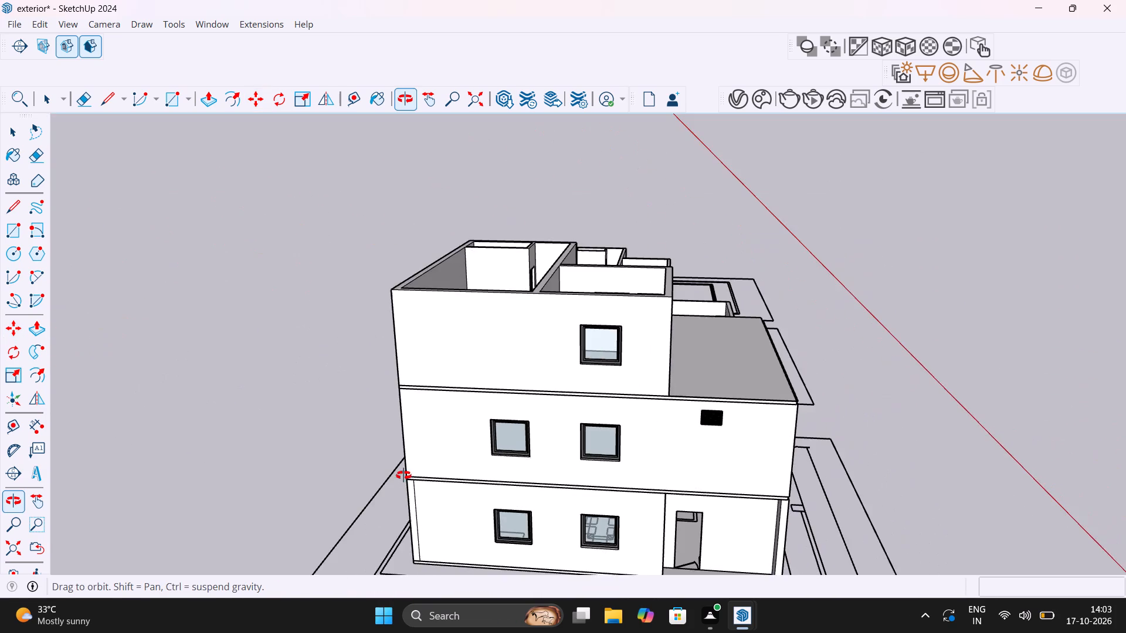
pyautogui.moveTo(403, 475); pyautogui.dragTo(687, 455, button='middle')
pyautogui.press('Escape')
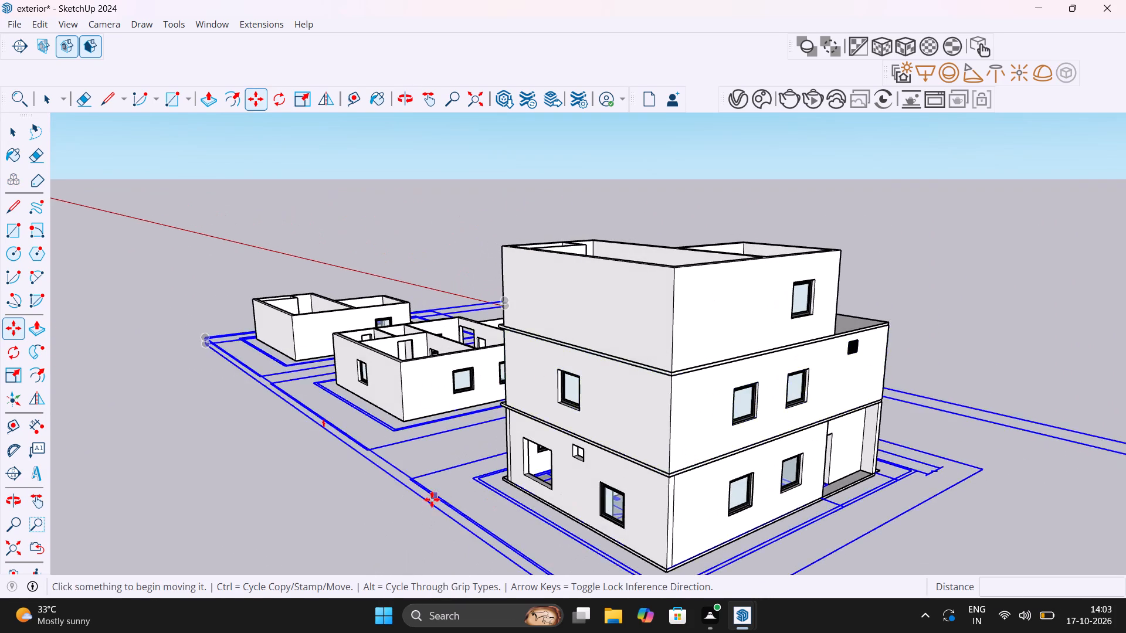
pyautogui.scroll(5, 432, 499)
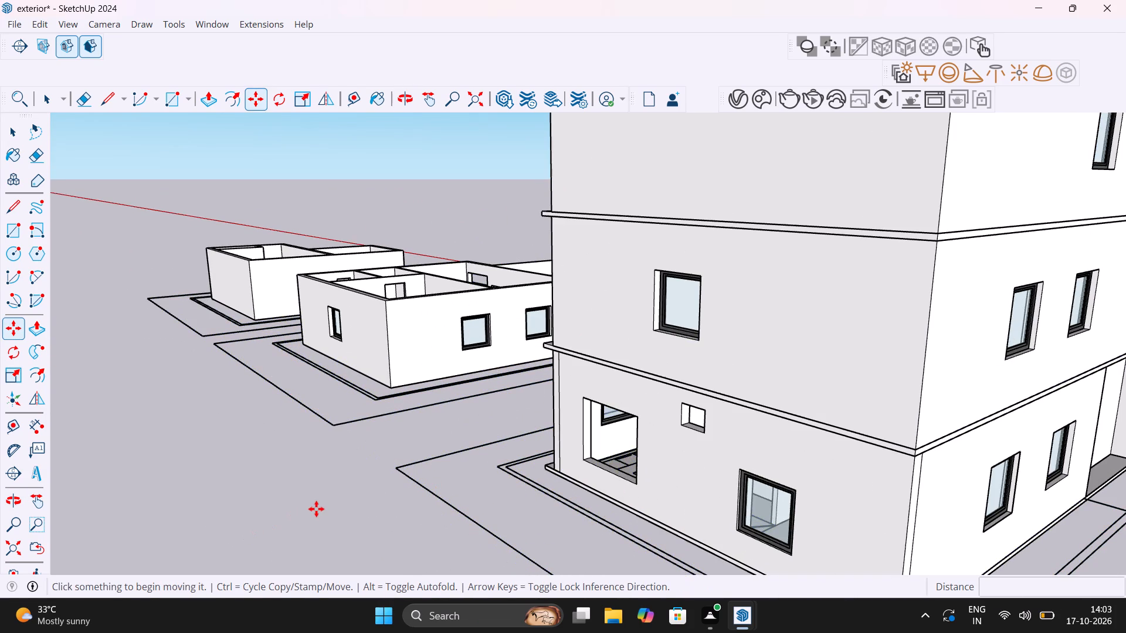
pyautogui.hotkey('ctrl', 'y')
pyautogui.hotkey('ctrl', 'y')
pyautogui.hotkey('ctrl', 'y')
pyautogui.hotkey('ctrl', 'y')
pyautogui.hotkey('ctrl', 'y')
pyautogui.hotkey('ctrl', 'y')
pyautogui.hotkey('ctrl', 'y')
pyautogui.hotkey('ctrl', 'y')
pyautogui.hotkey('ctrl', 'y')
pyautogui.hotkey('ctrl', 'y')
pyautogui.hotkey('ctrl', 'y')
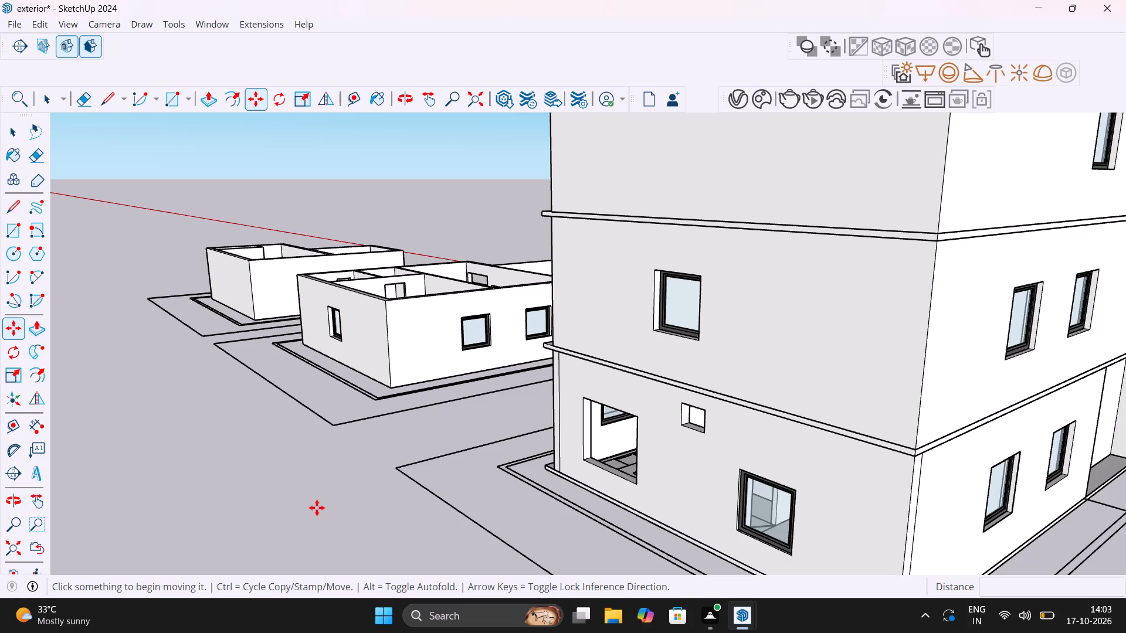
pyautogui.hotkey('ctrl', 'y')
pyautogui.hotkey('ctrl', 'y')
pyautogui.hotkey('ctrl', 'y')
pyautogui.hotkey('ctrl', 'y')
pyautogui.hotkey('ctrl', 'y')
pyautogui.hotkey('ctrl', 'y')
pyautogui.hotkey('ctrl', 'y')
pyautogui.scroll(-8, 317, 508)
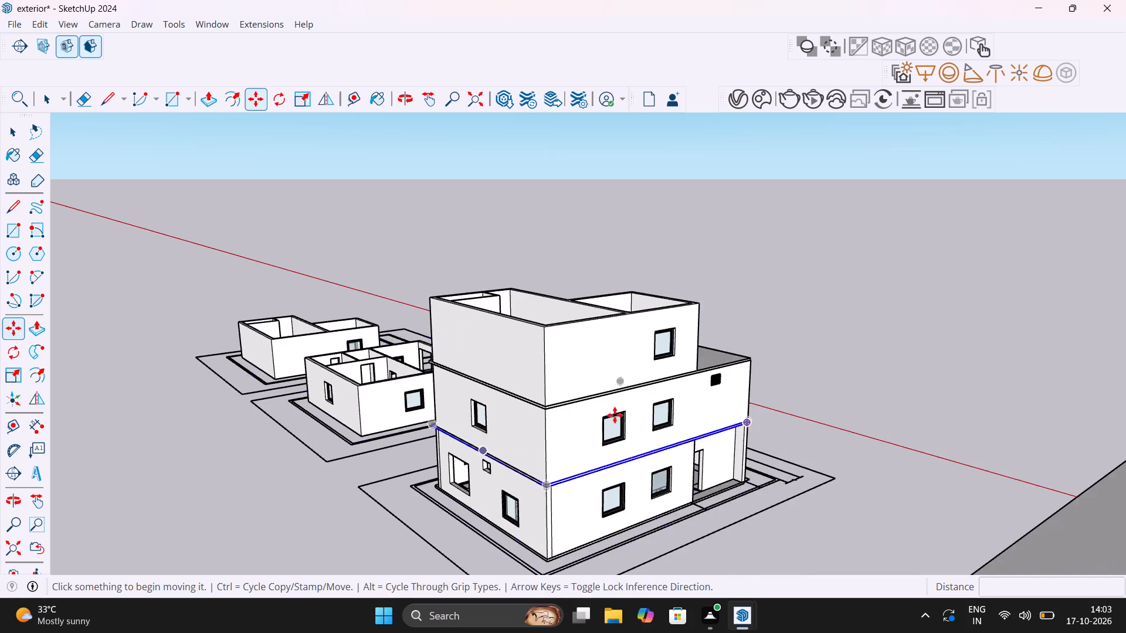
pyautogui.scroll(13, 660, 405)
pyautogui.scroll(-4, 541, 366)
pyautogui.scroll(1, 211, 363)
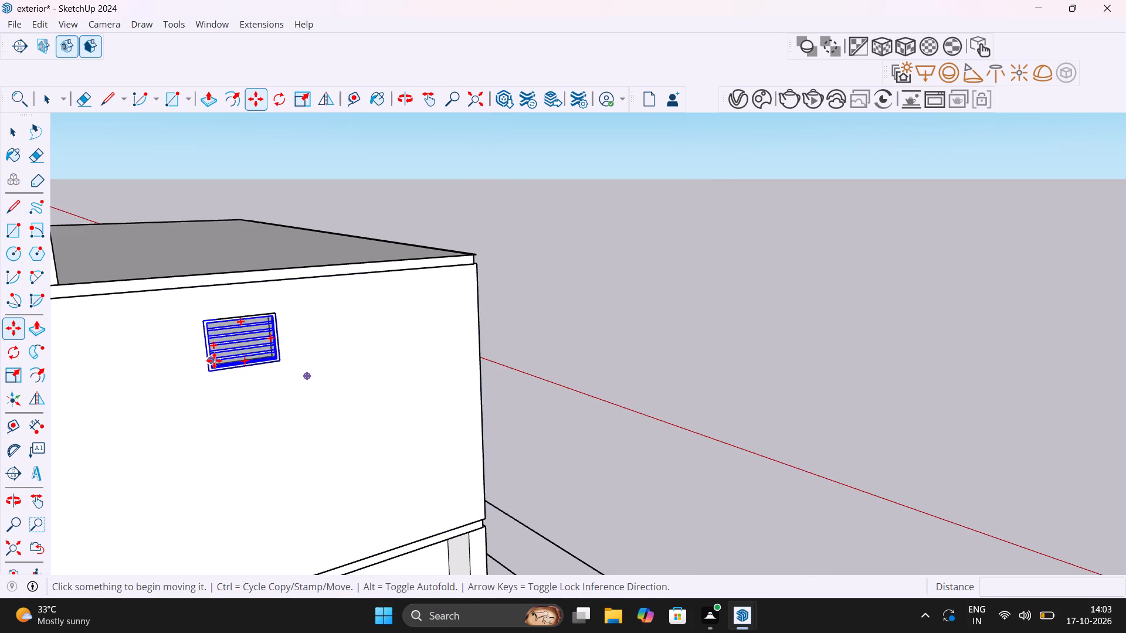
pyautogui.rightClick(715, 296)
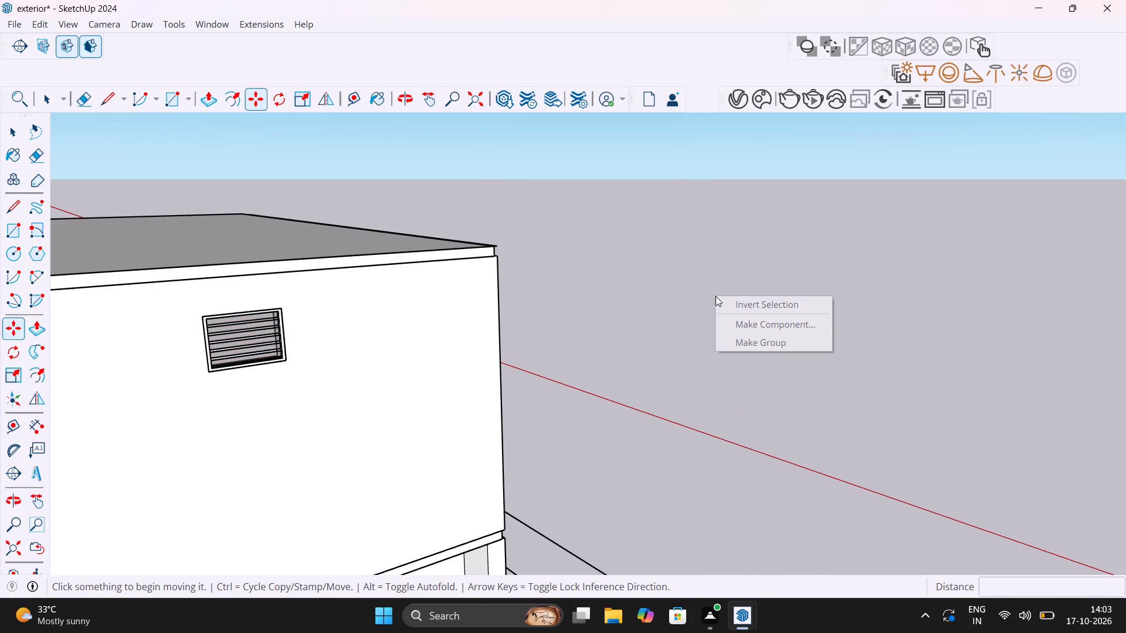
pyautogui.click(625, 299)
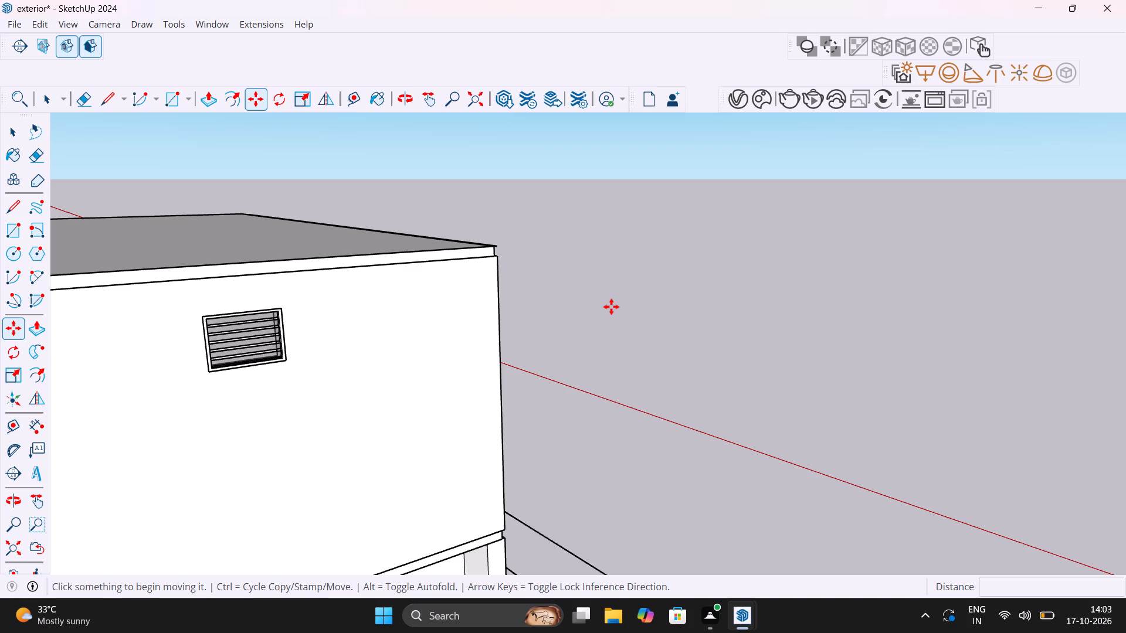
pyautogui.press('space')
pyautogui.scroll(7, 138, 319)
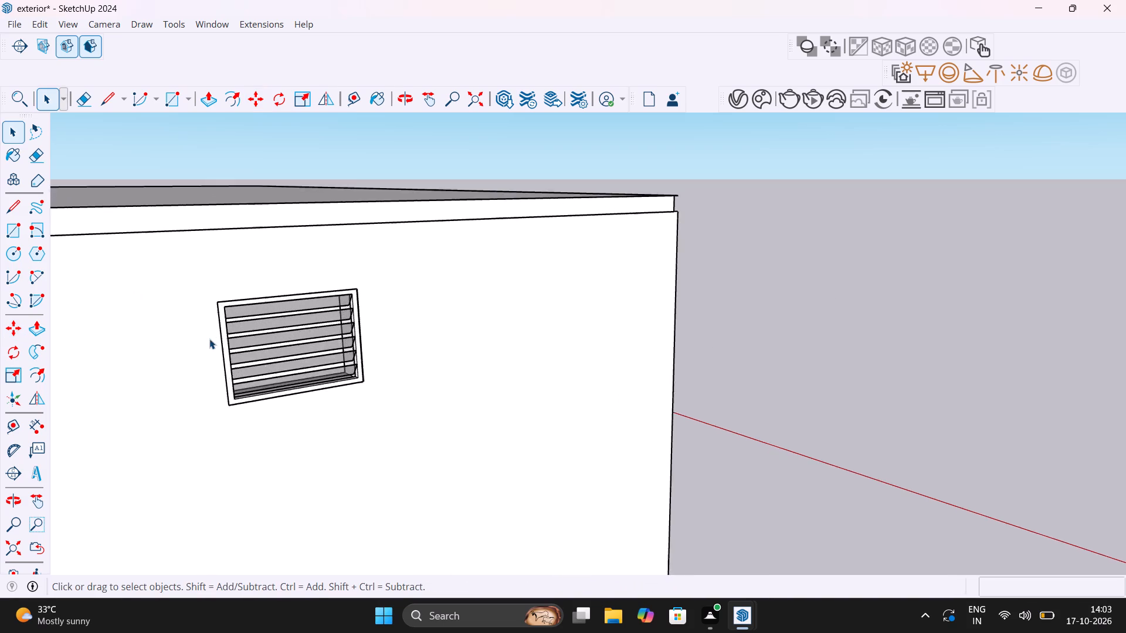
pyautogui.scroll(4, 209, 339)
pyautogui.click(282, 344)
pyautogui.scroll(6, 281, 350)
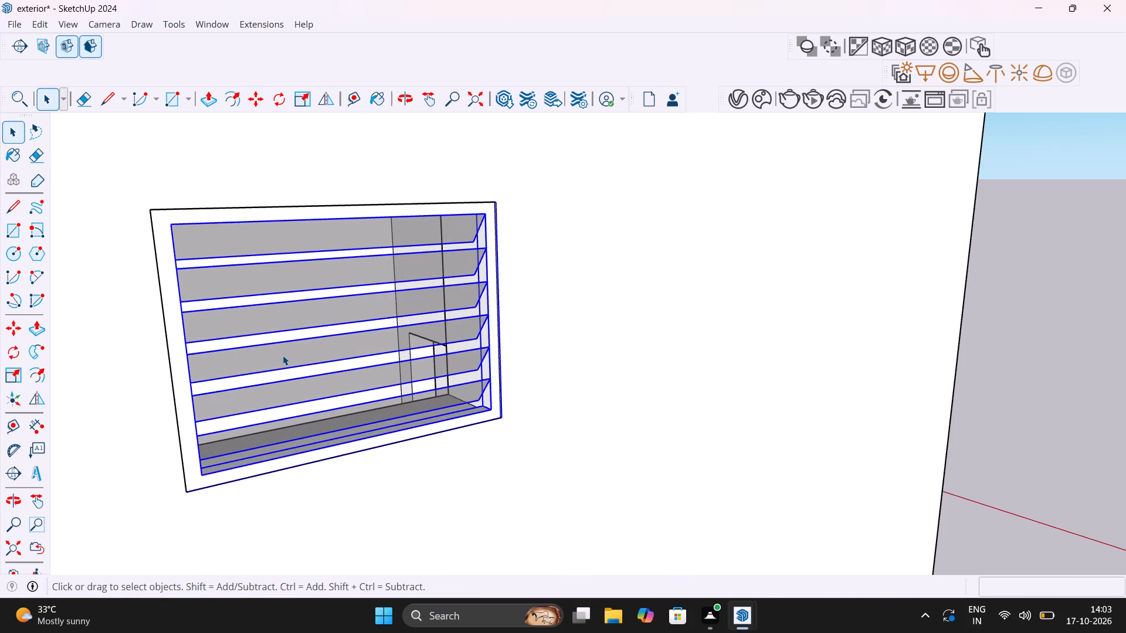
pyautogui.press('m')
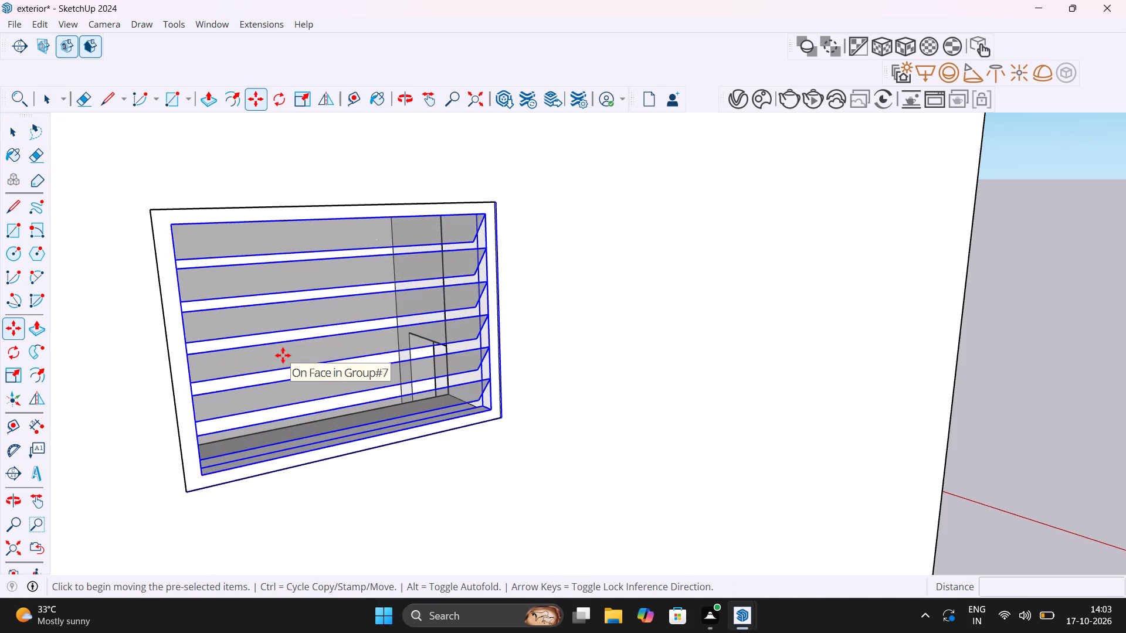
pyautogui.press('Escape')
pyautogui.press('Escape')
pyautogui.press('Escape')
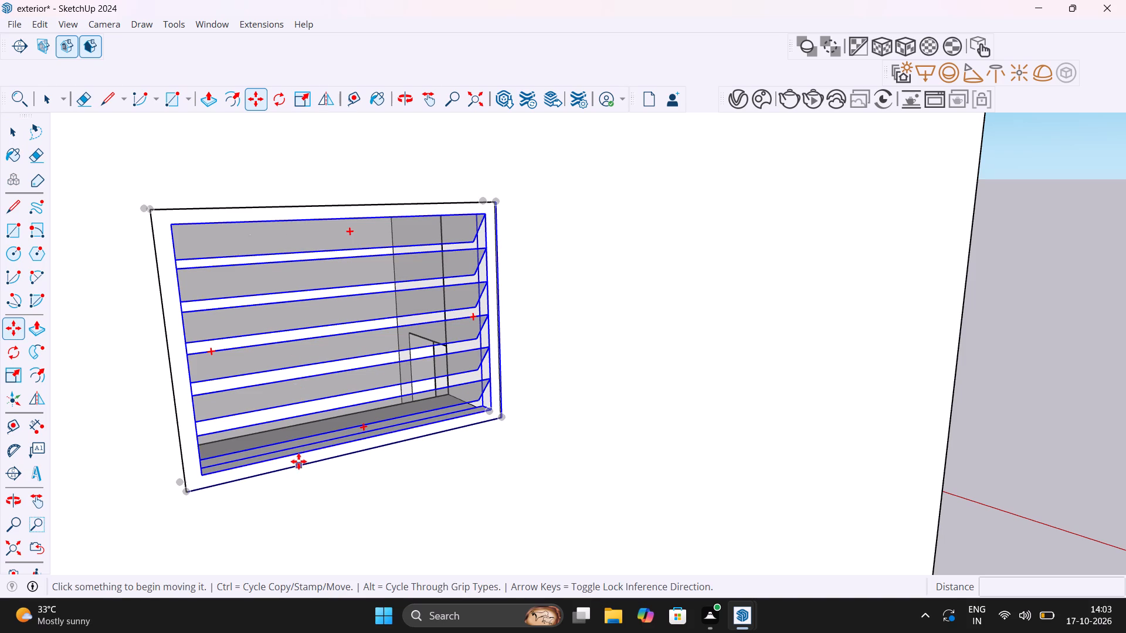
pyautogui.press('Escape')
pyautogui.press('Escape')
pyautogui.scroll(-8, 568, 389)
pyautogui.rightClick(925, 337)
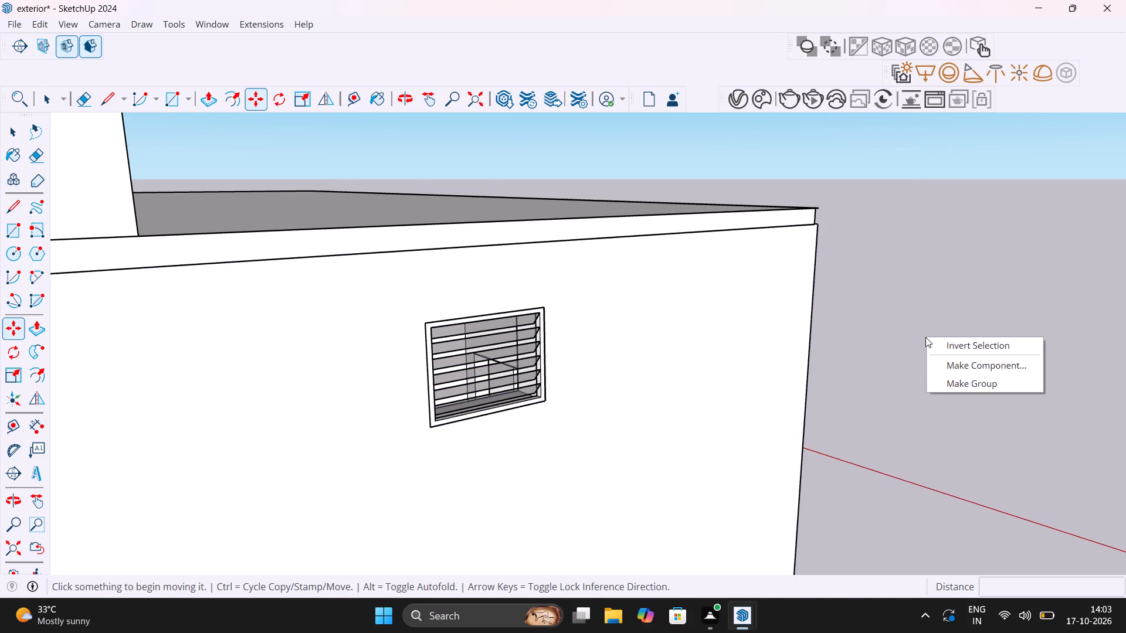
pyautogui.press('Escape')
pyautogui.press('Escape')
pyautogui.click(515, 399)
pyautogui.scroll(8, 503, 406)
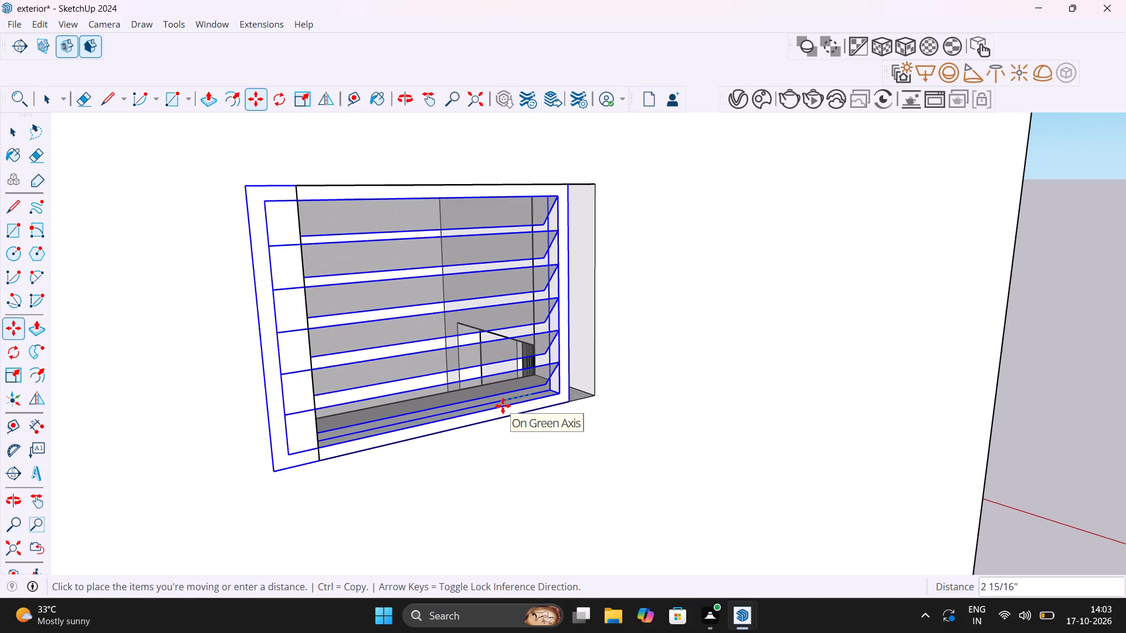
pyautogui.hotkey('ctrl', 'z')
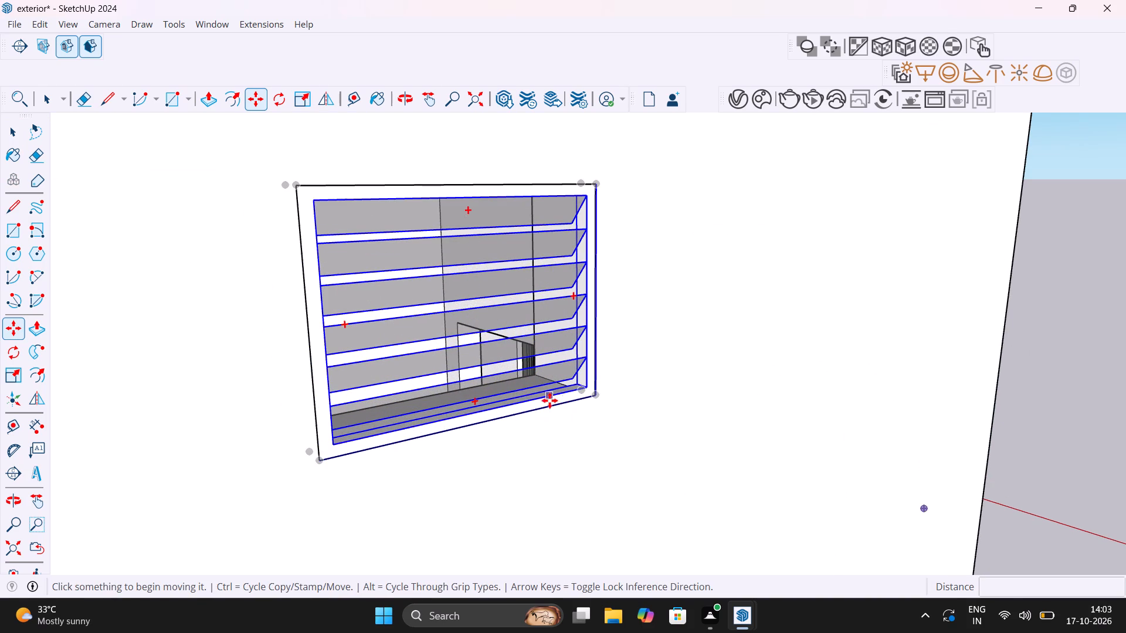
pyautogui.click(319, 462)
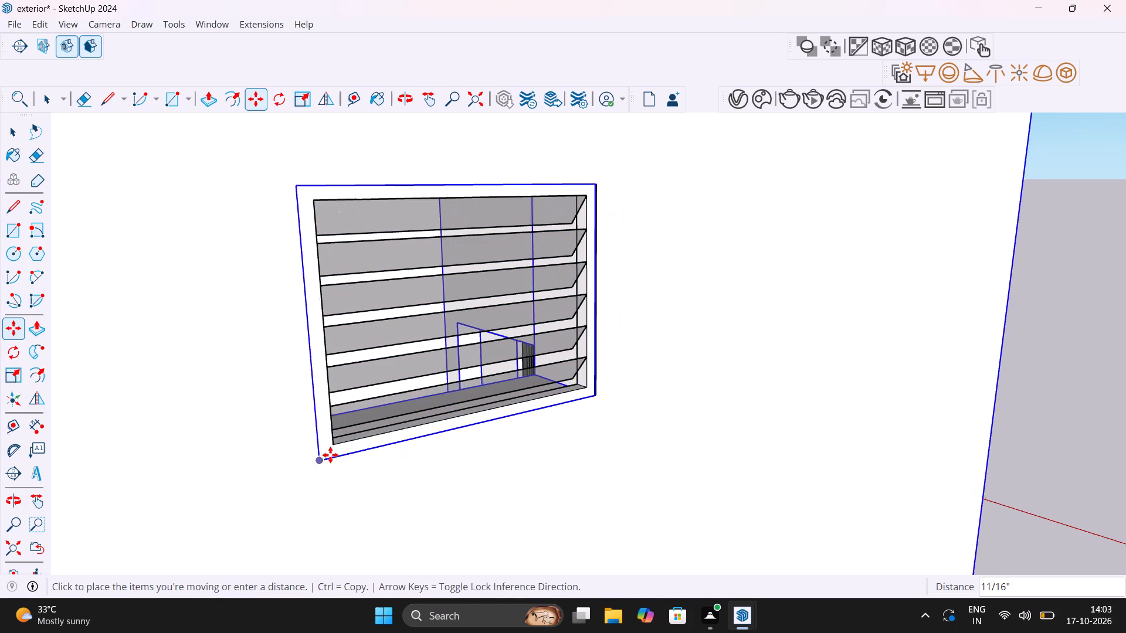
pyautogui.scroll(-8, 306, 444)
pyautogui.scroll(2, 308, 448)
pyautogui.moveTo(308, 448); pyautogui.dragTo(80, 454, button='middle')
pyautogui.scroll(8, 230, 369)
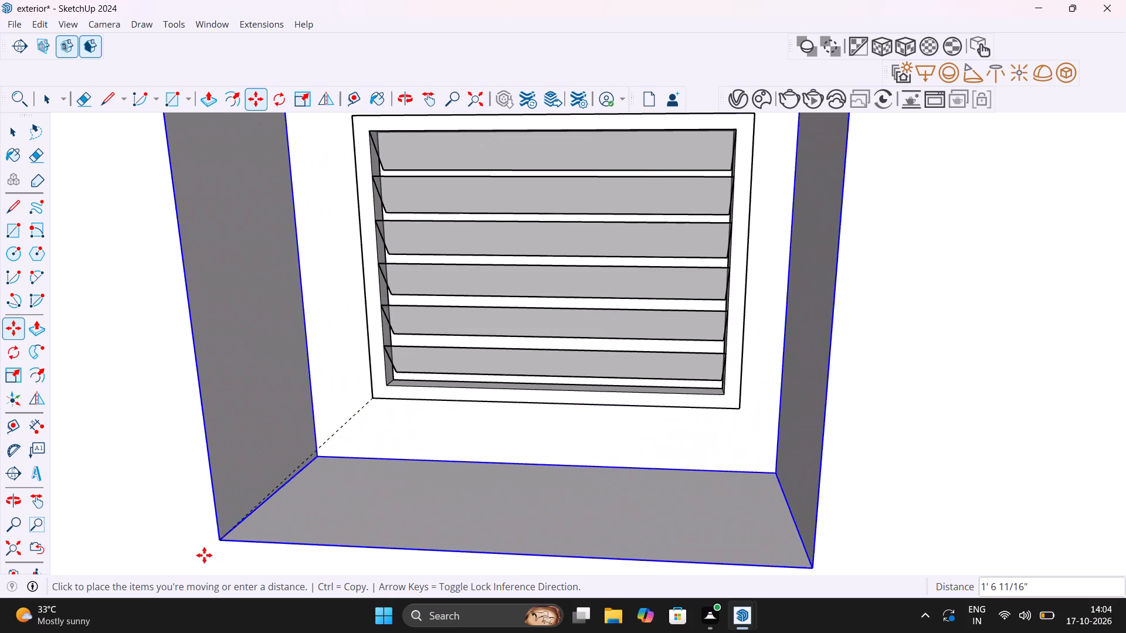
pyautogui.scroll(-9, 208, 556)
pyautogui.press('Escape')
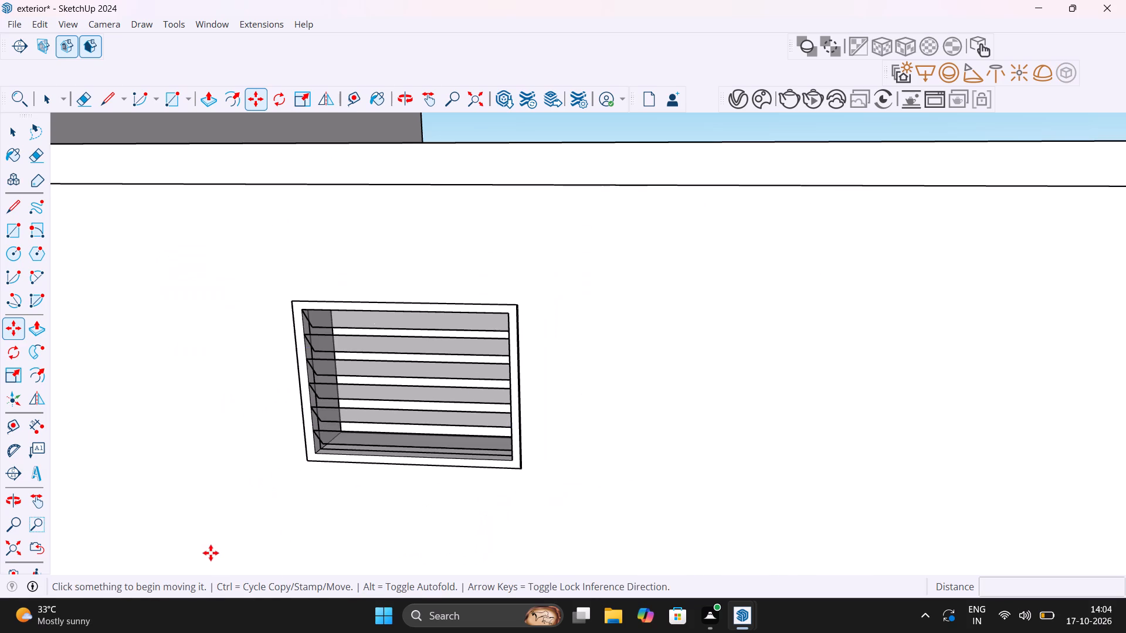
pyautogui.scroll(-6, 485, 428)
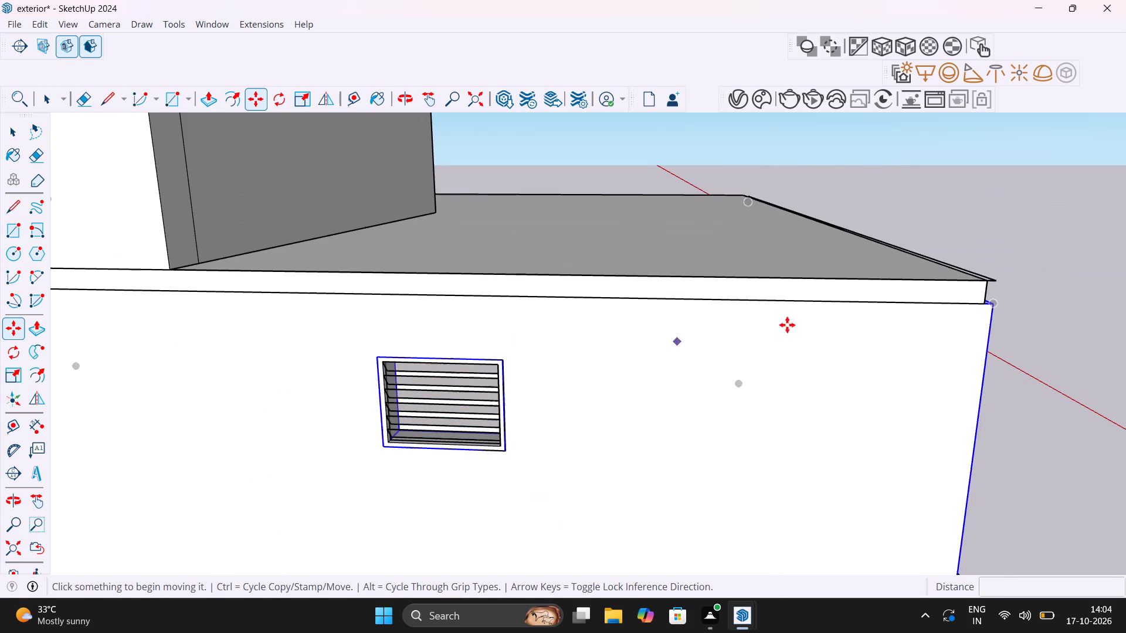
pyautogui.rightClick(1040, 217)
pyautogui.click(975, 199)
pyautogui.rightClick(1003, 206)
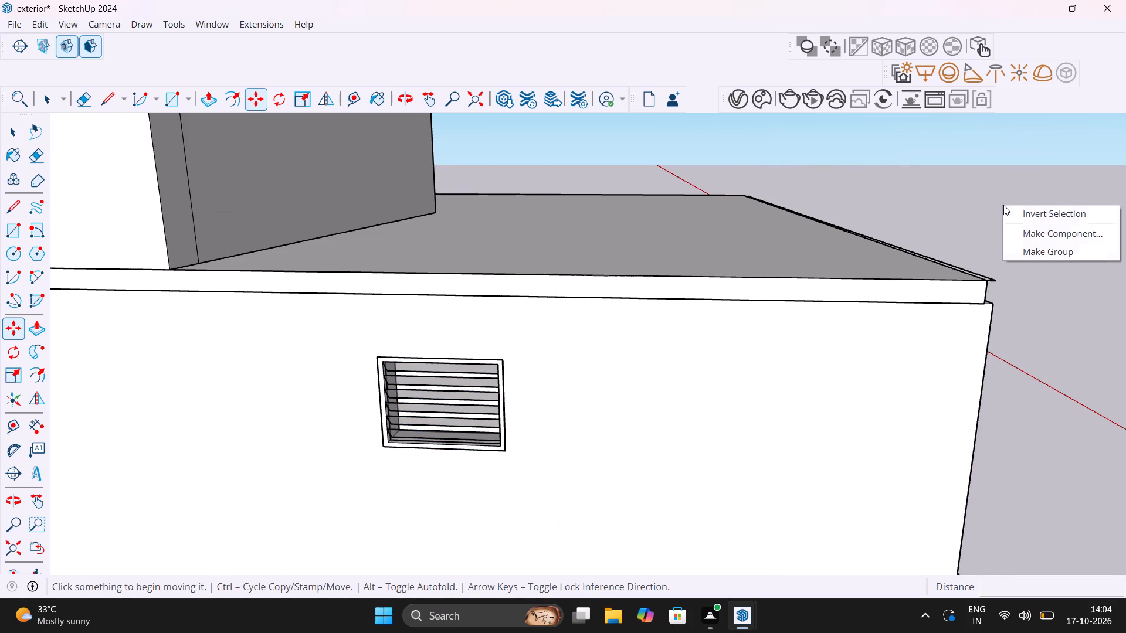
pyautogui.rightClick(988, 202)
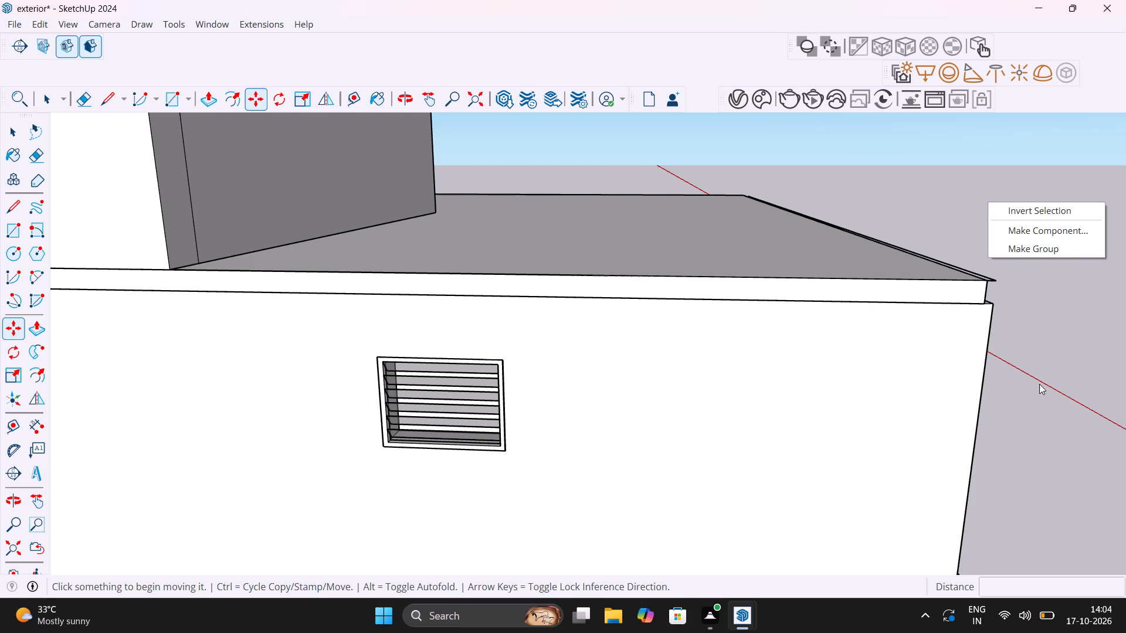
# Move the middle storey's louvred ventilator 4 1/2" inward from the wall face, along the opening's lower corner edge.
pyautogui.press('`')
pyautogui.press('Escape')
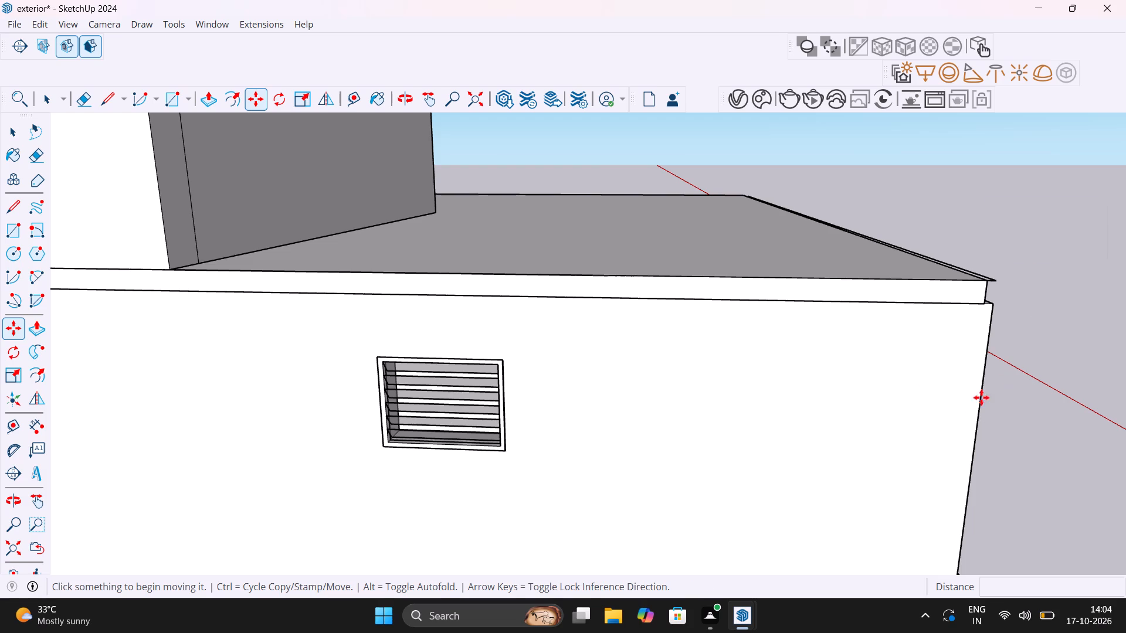
pyautogui.press('Escape')
pyautogui.press('space')
pyautogui.press('space')
pyautogui.press('space')
pyautogui.click(443, 397)
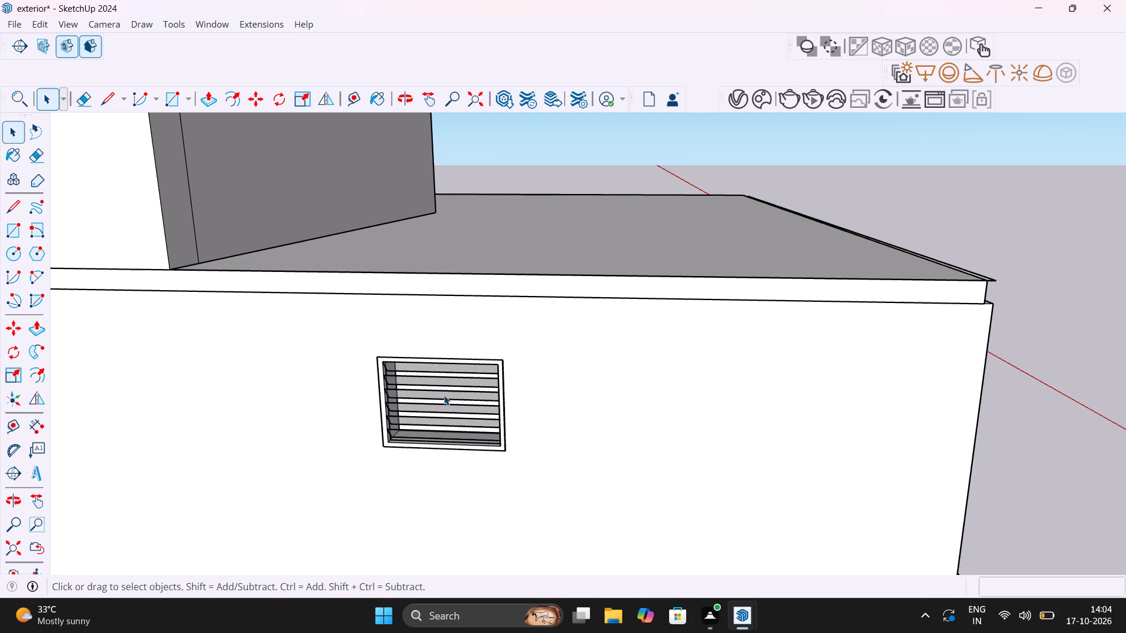
pyautogui.scroll(5, 435, 400)
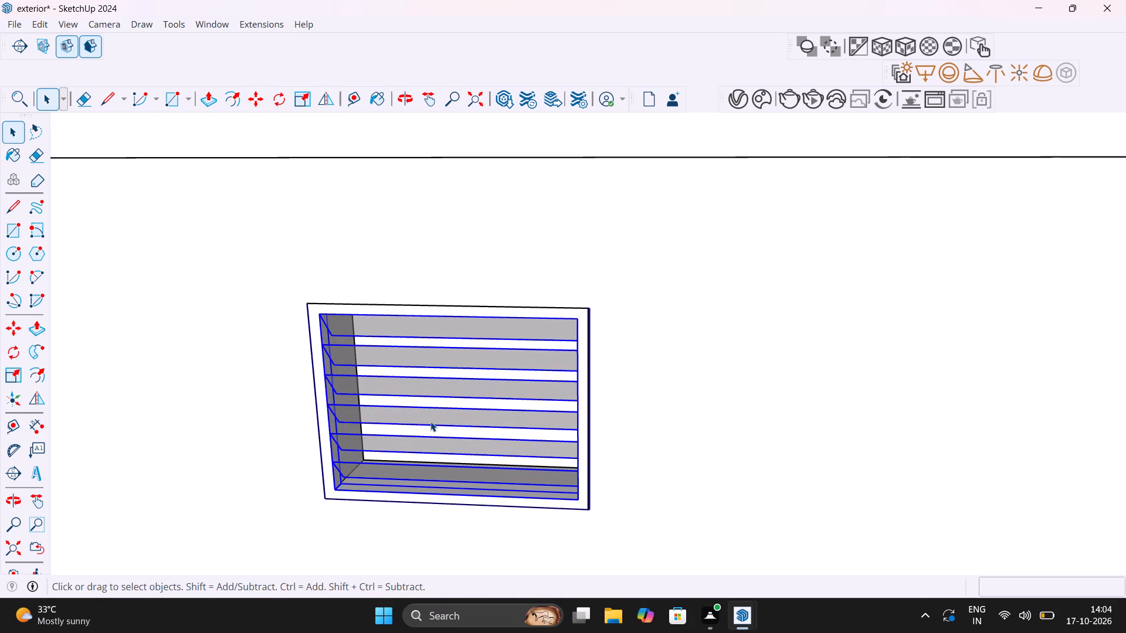
pyautogui.press('m')
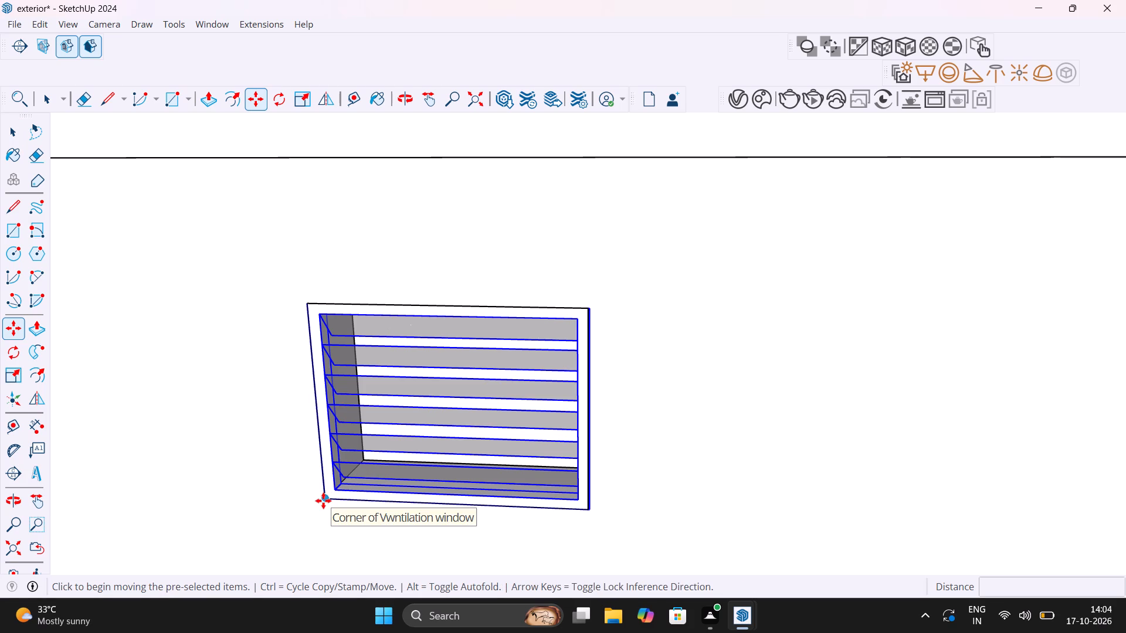
pyautogui.scroll(5, 328, 503)
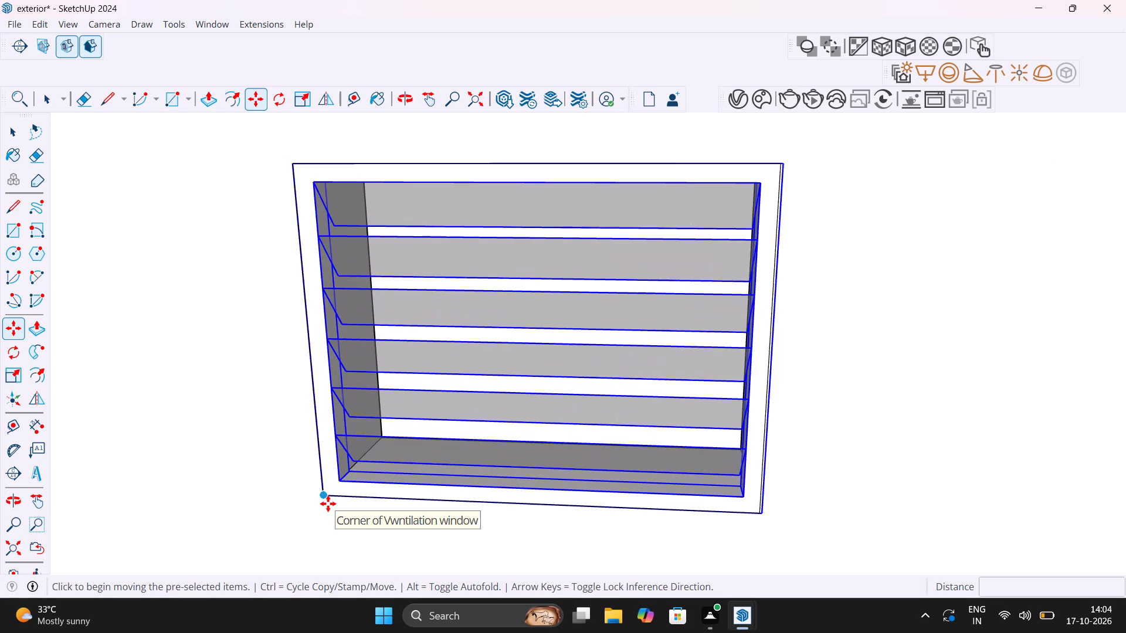
pyautogui.scroll(4, 328, 503)
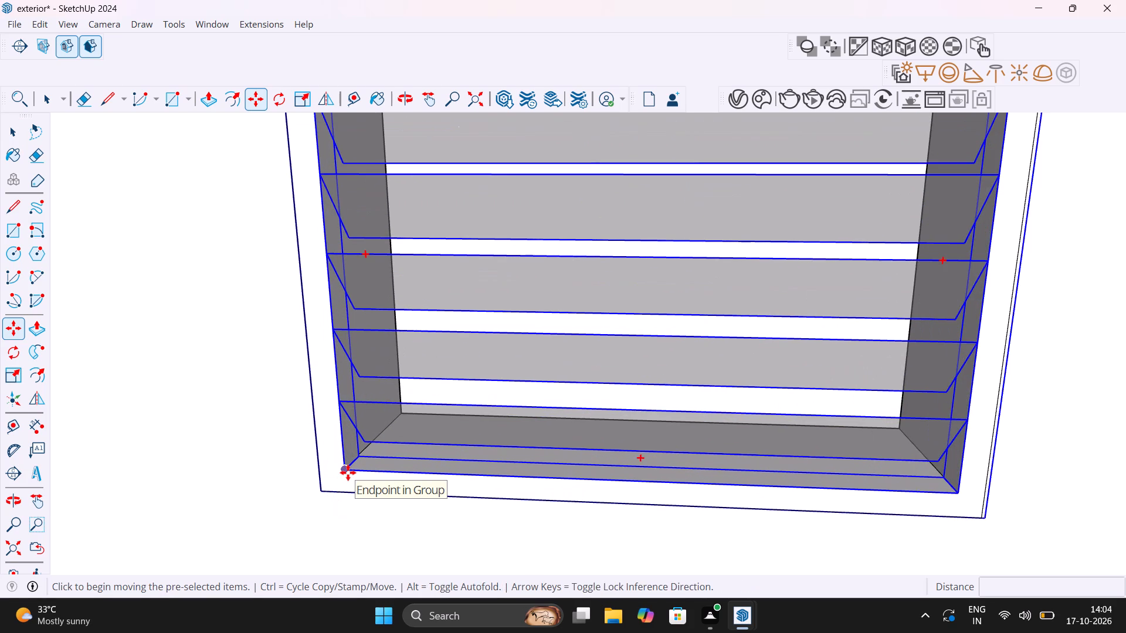
pyautogui.click(320, 489)
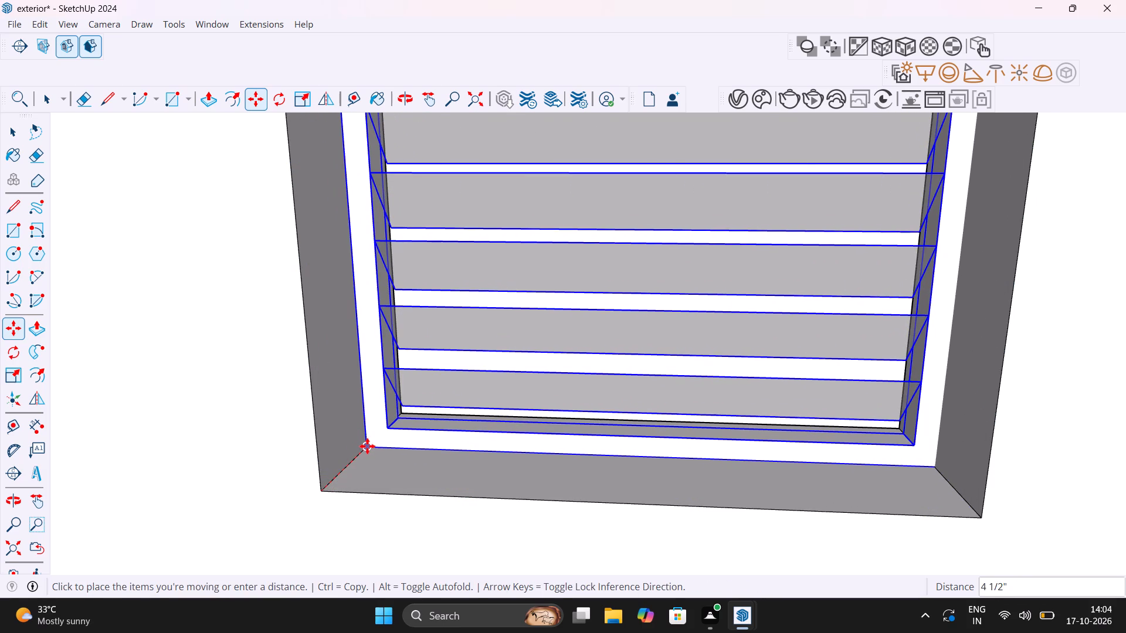
pyautogui.click(367, 446)
pyautogui.scroll(-6, 464, 451)
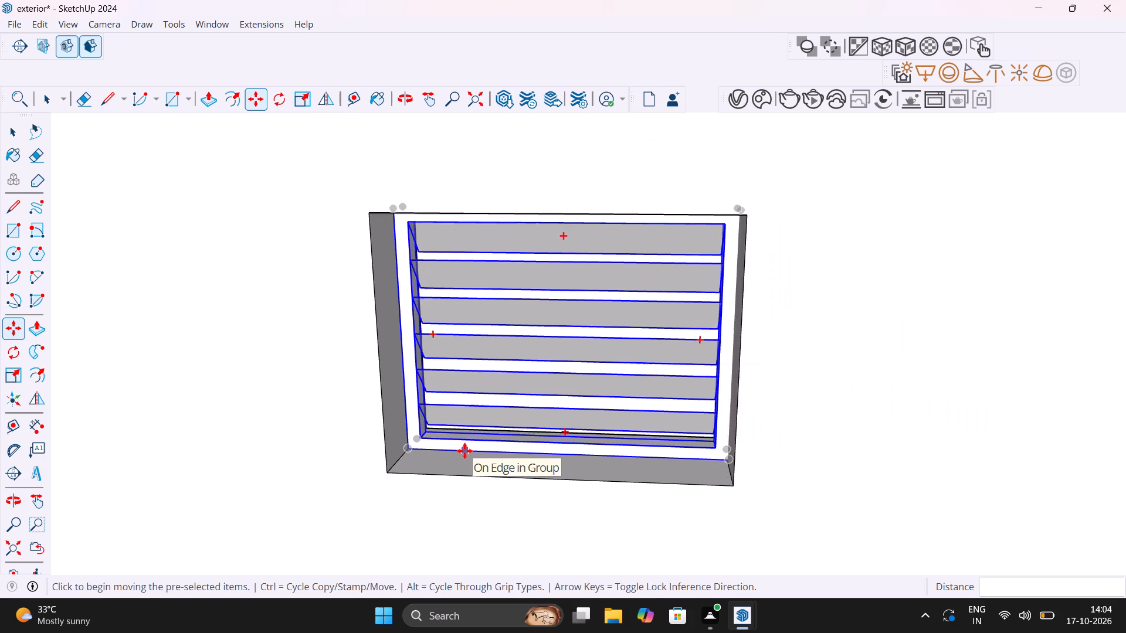
pyautogui.scroll(-1, 464, 451)
pyautogui.scroll(-4, 469, 361)
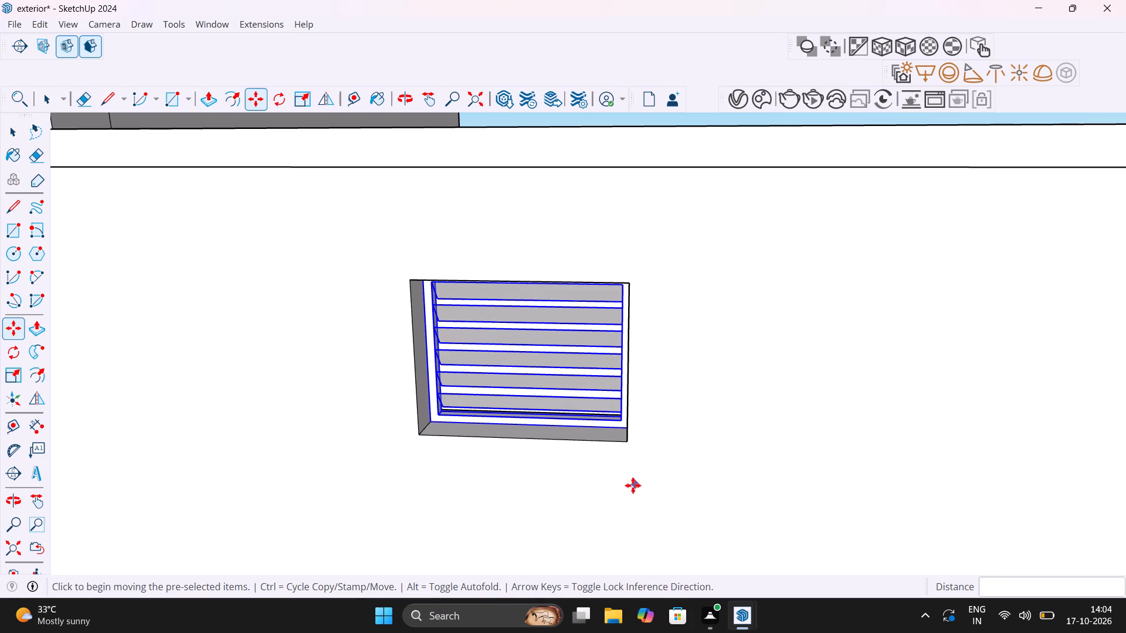
pyautogui.scroll(-3, 489, 467)
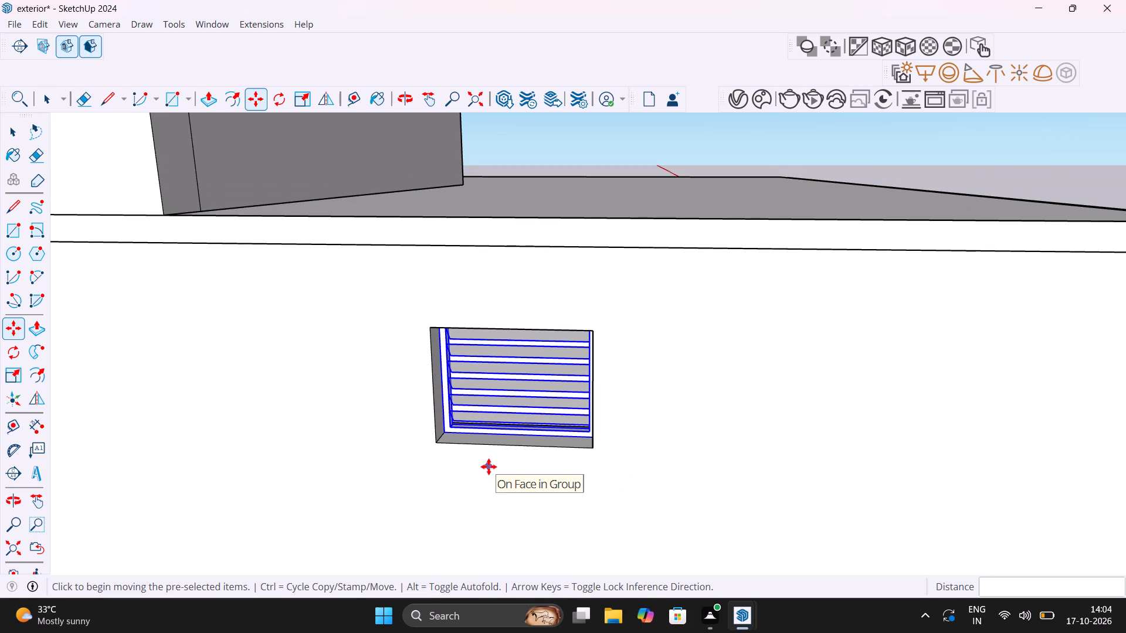
# Copy the recessed ventilator about 38' 1 1/4" into the middle storey's small opening on the opposite wall and clear the selection.
pyautogui.press('m')
pyautogui.scroll(7, 433, 435)
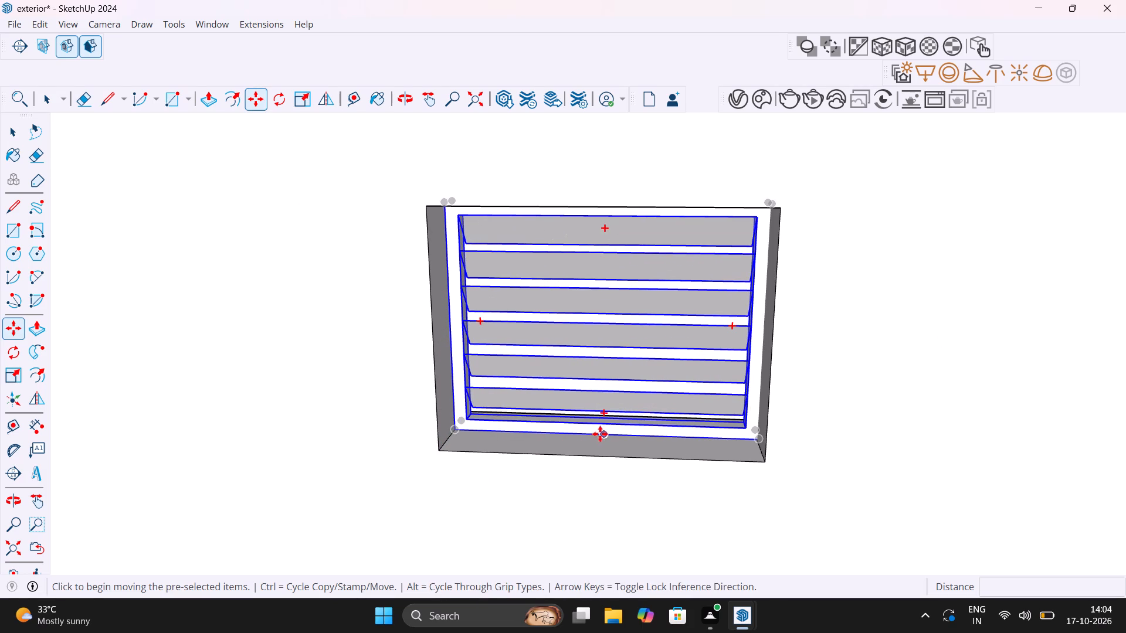
pyautogui.click(455, 429)
pyautogui.scroll(-3, 291, 445)
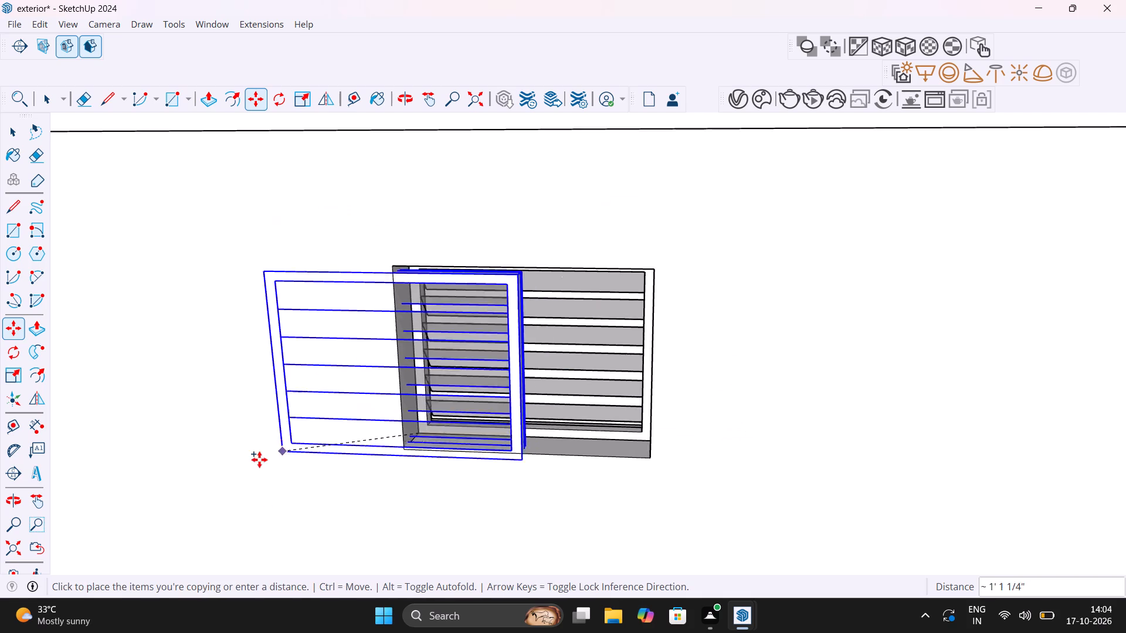
pyautogui.scroll(-20, 253, 460)
pyautogui.scroll(-3, 253, 460)
pyautogui.moveTo(267, 467); pyautogui.dragTo(707, 414, button='middle')
pyautogui.scroll(-13, 707, 414)
pyautogui.moveTo(653, 438); pyautogui.dragTo(661, 438, button='middle')
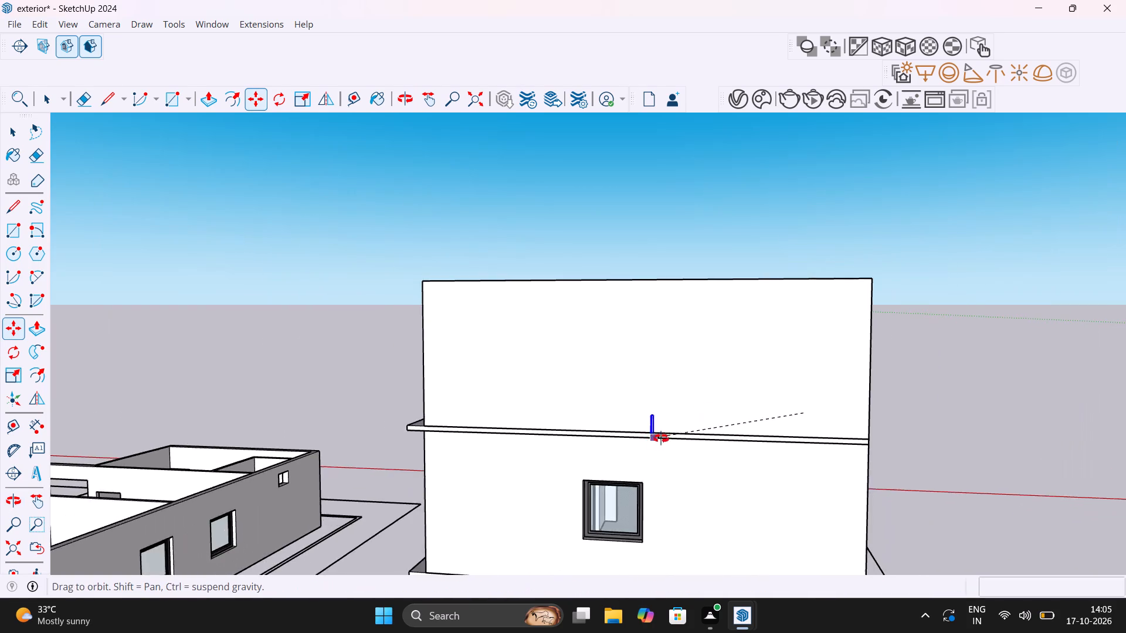
pyautogui.moveTo(661, 438); pyautogui.dragTo(1096, 431, button='middle')
pyautogui.scroll(-1, 1095, 431)
pyautogui.moveTo(799, 436); pyautogui.dragTo(789, 443, button='middle')
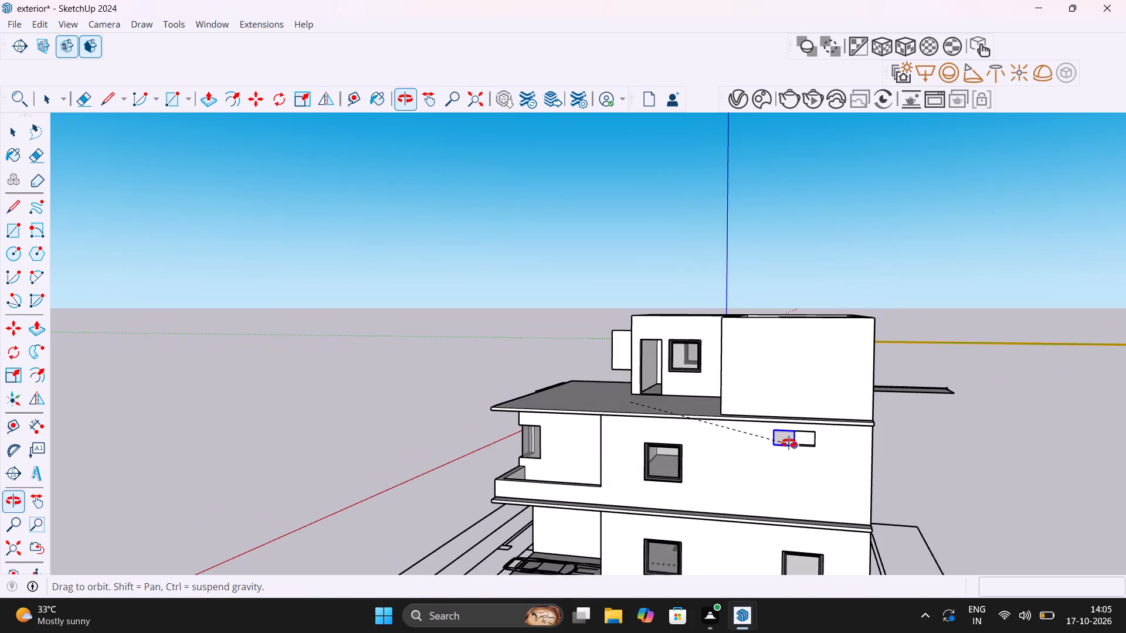
pyautogui.moveTo(789, 443); pyautogui.dragTo(802, 444, button='middle')
pyautogui.scroll(15, 802, 444)
pyautogui.moveTo(793, 464); pyautogui.dragTo(749, 474, button='middle')
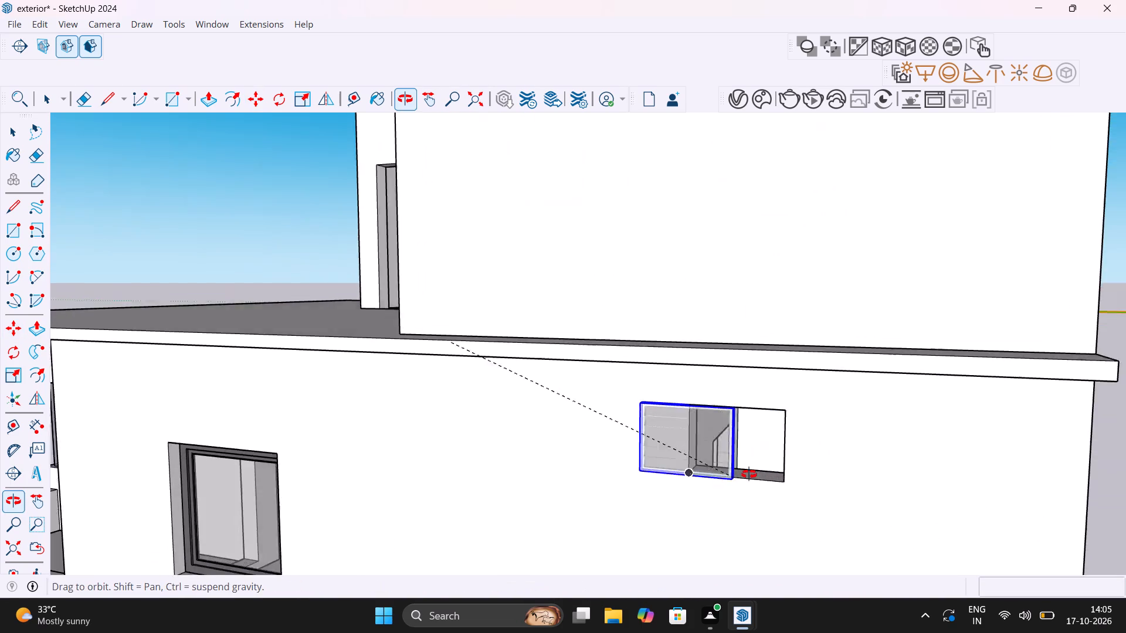
pyautogui.moveTo(749, 474); pyautogui.dragTo(731, 476, button='middle')
pyautogui.scroll(9, 711, 482)
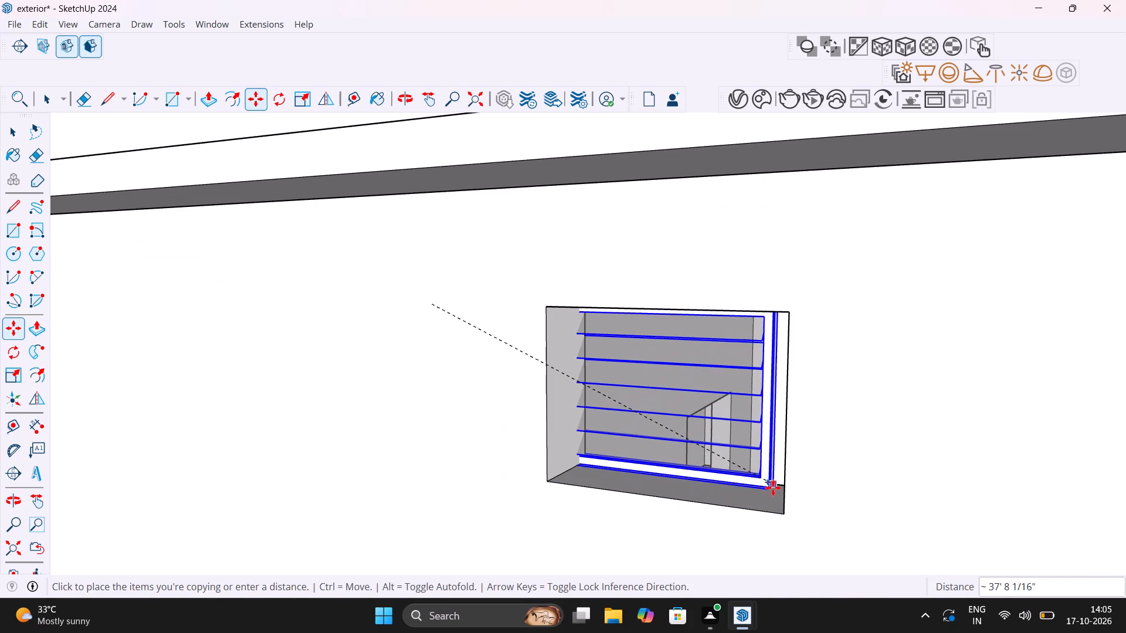
pyautogui.scroll(-13, 784, 491)
pyautogui.moveTo(747, 512); pyautogui.dragTo(1002, 508, button='middle')
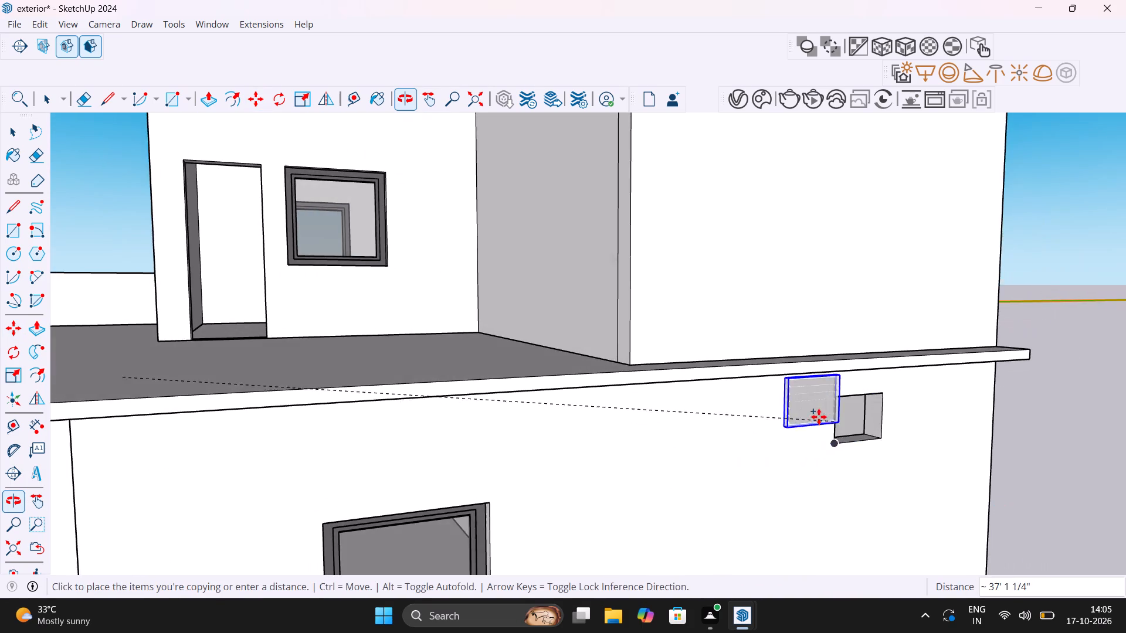
pyautogui.scroll(18, 819, 416)
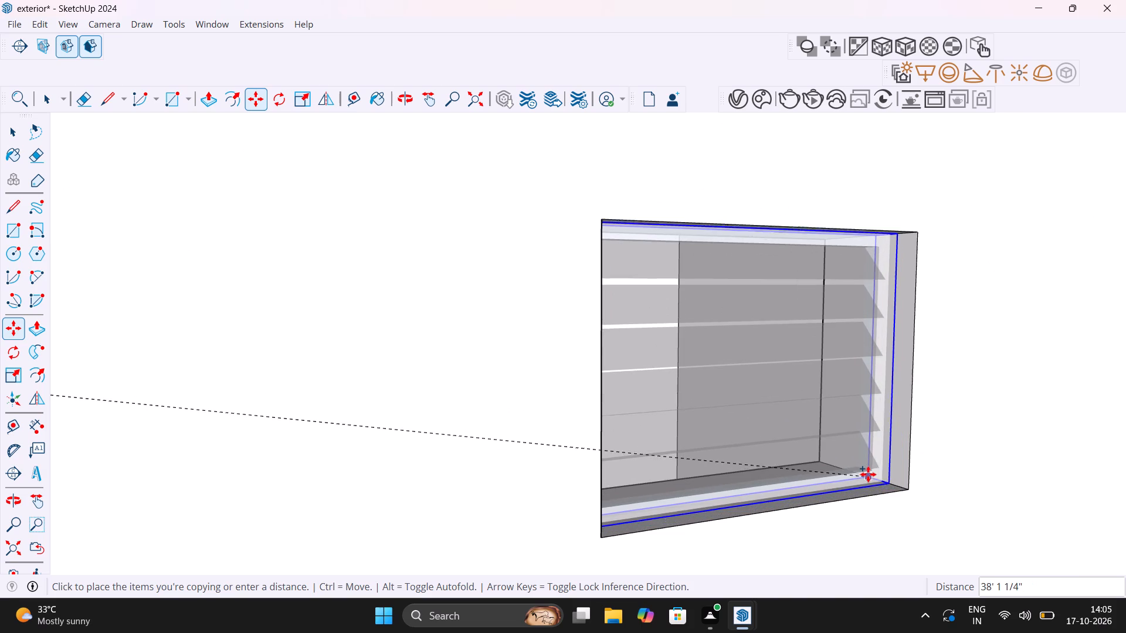
pyautogui.click(862, 473)
pyautogui.scroll(-11, 861, 515)
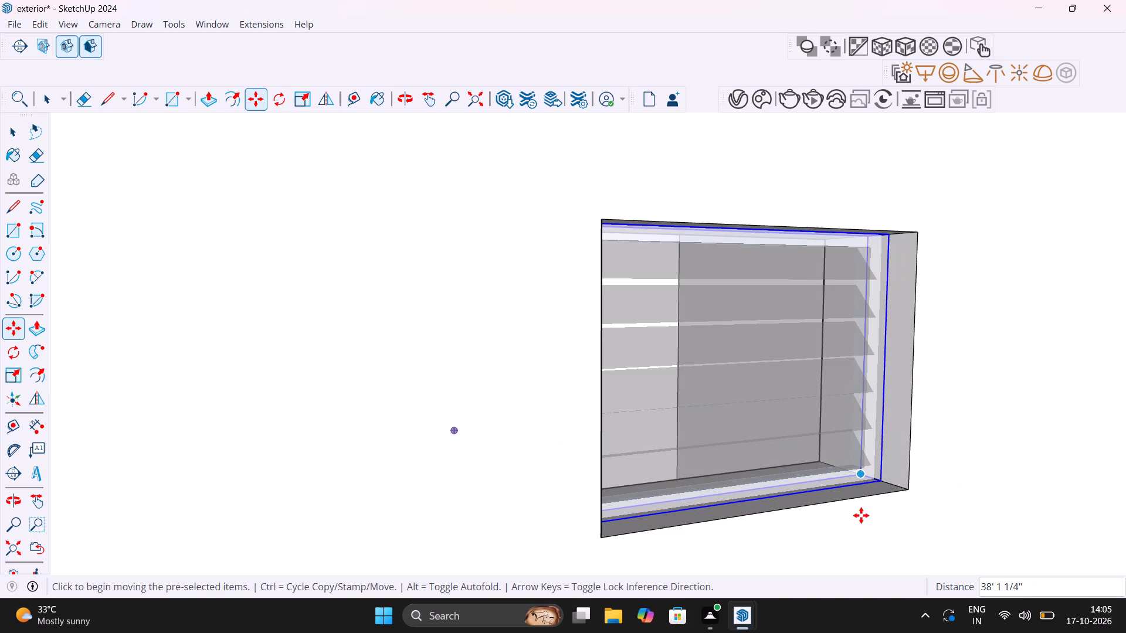
pyautogui.scroll(-6, 861, 515)
pyautogui.scroll(5, 813, 481)
pyautogui.scroll(-9, 813, 474)
pyautogui.scroll(-5, 972, 504)
pyautogui.scroll(5, 972, 504)
pyautogui.scroll(-4, 972, 503)
pyautogui.scroll(3, 966, 511)
pyautogui.scroll(-5, 965, 491)
pyautogui.press('space')
pyautogui.press('space')
pyautogui.press('space')
pyautogui.press('space')
pyautogui.scroll(-5, 773, 472)
pyautogui.press('Escape')
pyautogui.scroll(-8, 825, 438)
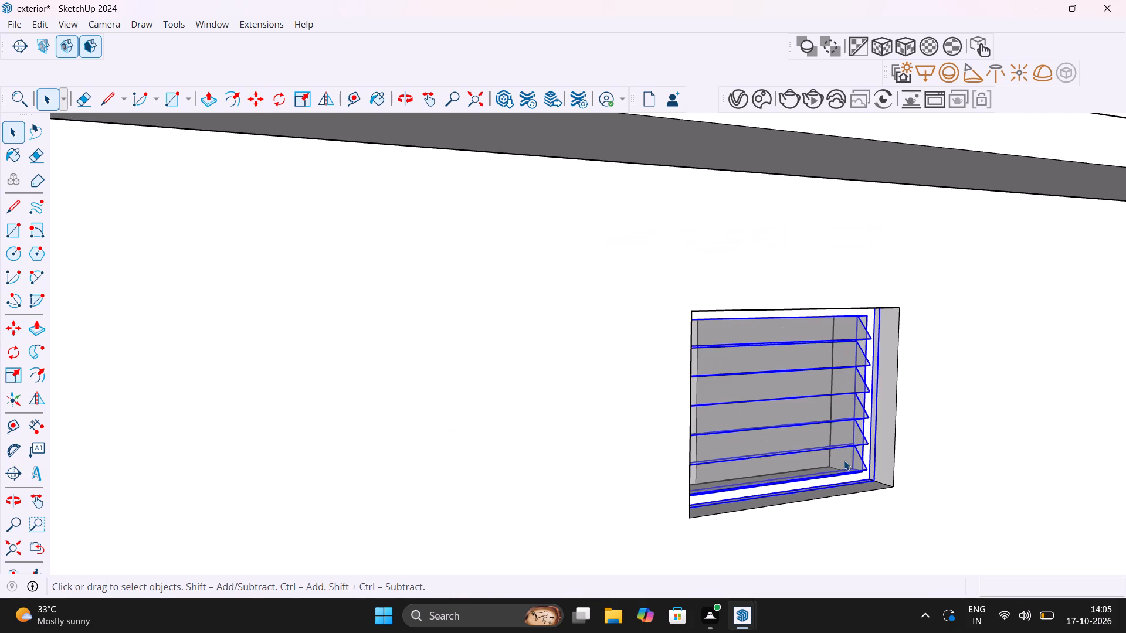
pyautogui.scroll(-14, 824, 453)
pyautogui.click(1059, 327)
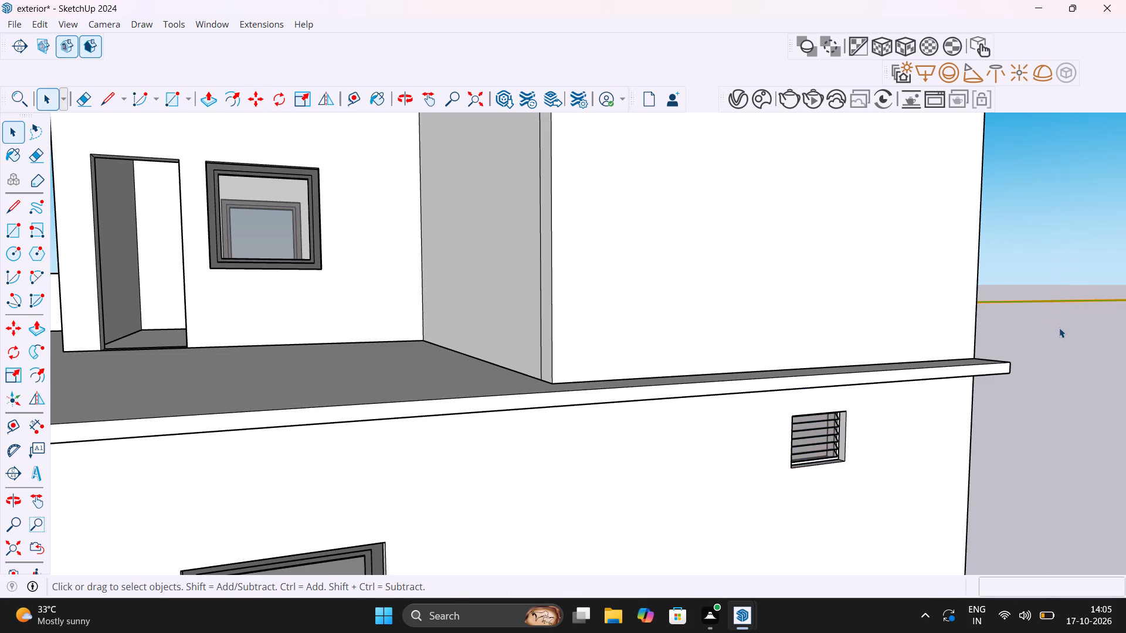
# Copy that ventilator about 19' 4 5/16" from its lower corner into the small ground storey opening on the adjacent wall.
pyautogui.scroll(8, 866, 471)
pyautogui.click(810, 441)
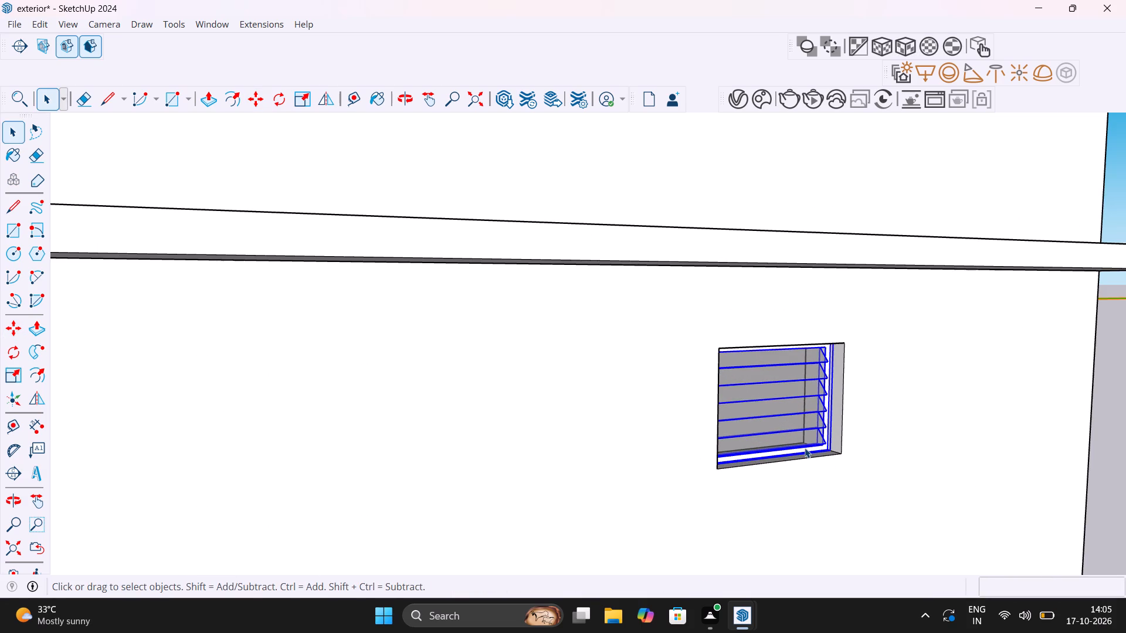
pyautogui.press('m')
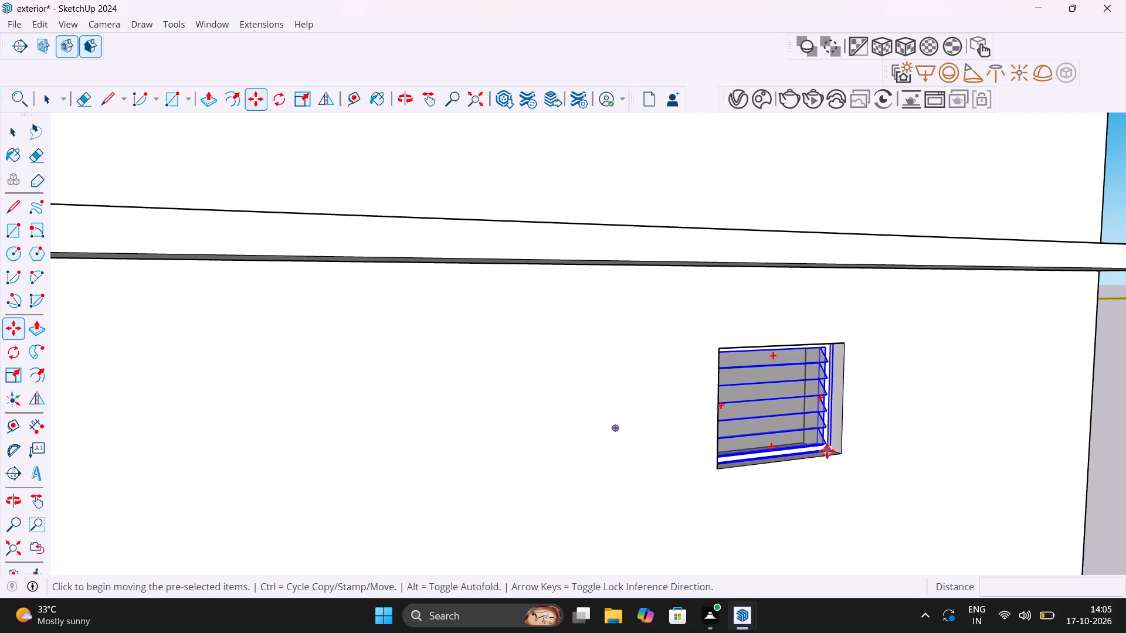
pyautogui.keyDown('ctrl'); pyautogui.click(827, 450); pyautogui.keyUp('ctrl')
pyautogui.scroll(-5, 887, 445)
pyautogui.scroll(-8, 799, 462)
pyautogui.moveTo(749, 472); pyautogui.dragTo(281, 488, button='middle')
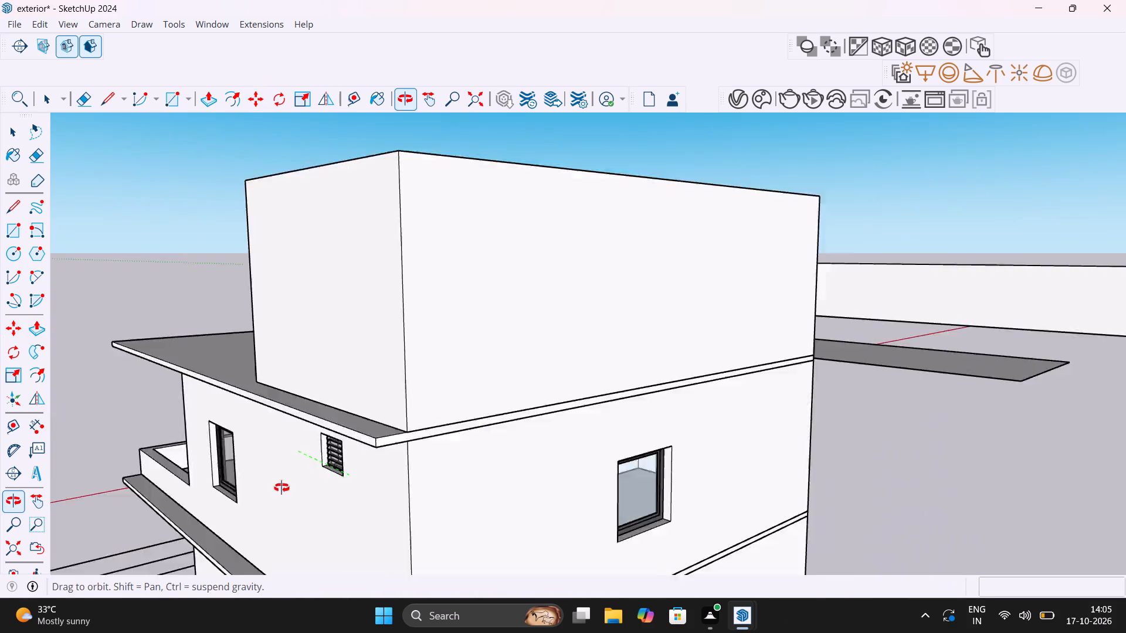
pyautogui.moveTo(281, 488); pyautogui.dragTo(184, 495, button='middle')
pyautogui.moveTo(515, 482); pyautogui.dragTo(511, 343, button='middle')
pyautogui.scroll(10, 504, 501)
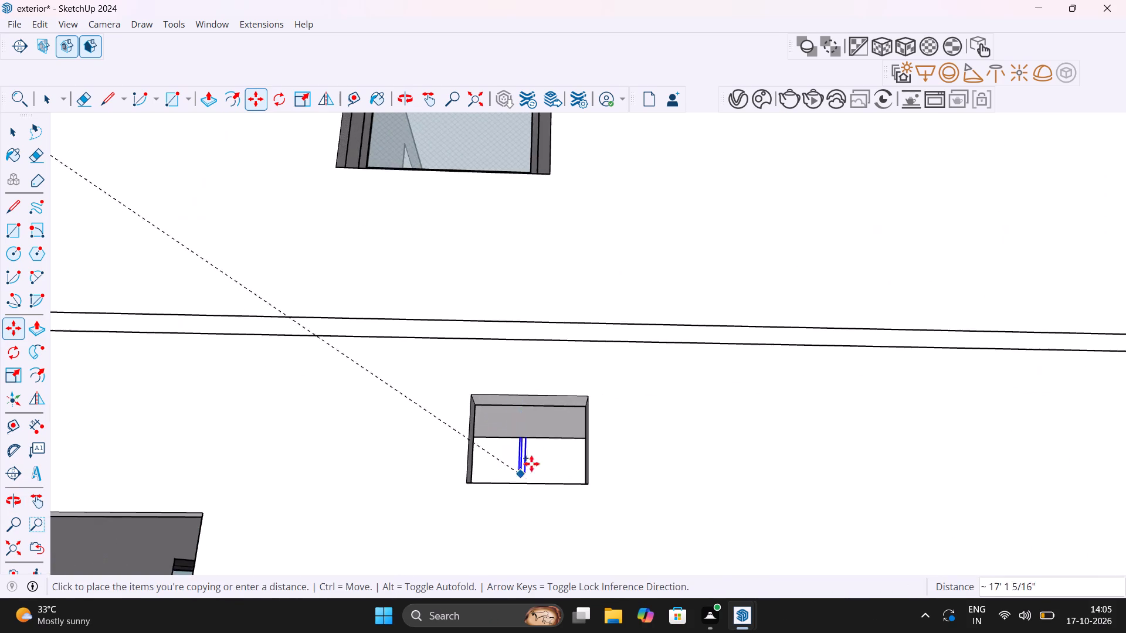
pyautogui.scroll(-10, 541, 446)
pyautogui.moveTo(541, 447); pyautogui.dragTo(573, 510, button='middle')
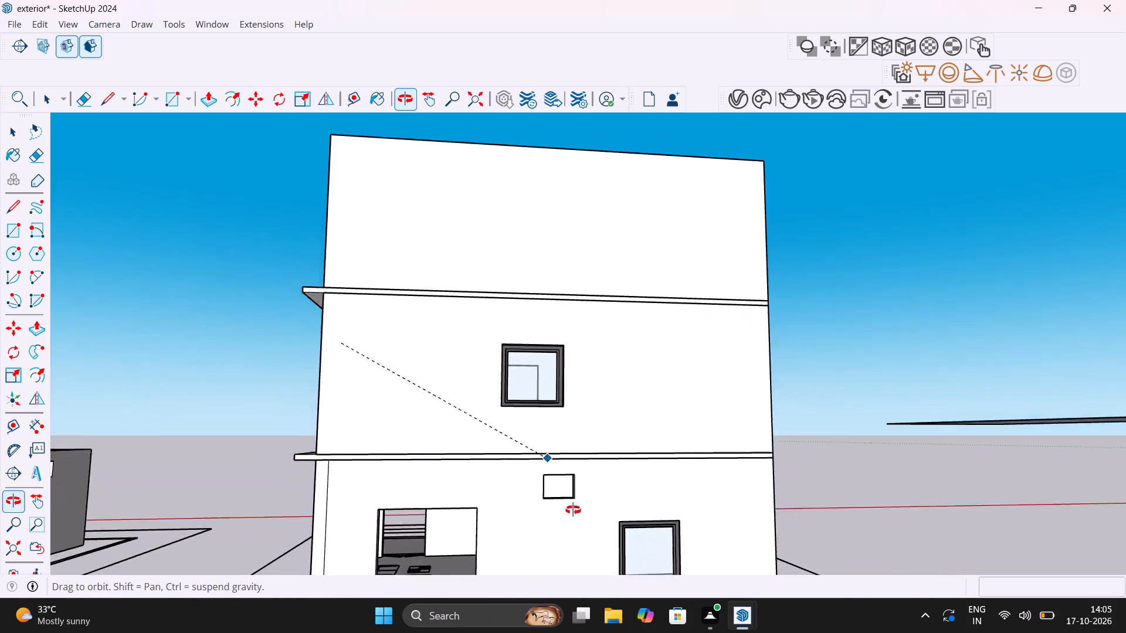
pyautogui.moveTo(573, 510); pyautogui.dragTo(598, 550, button='middle')
pyautogui.scroll(20, 598, 537)
pyautogui.scroll(1, 598, 537)
pyautogui.scroll(-5, 565, 502)
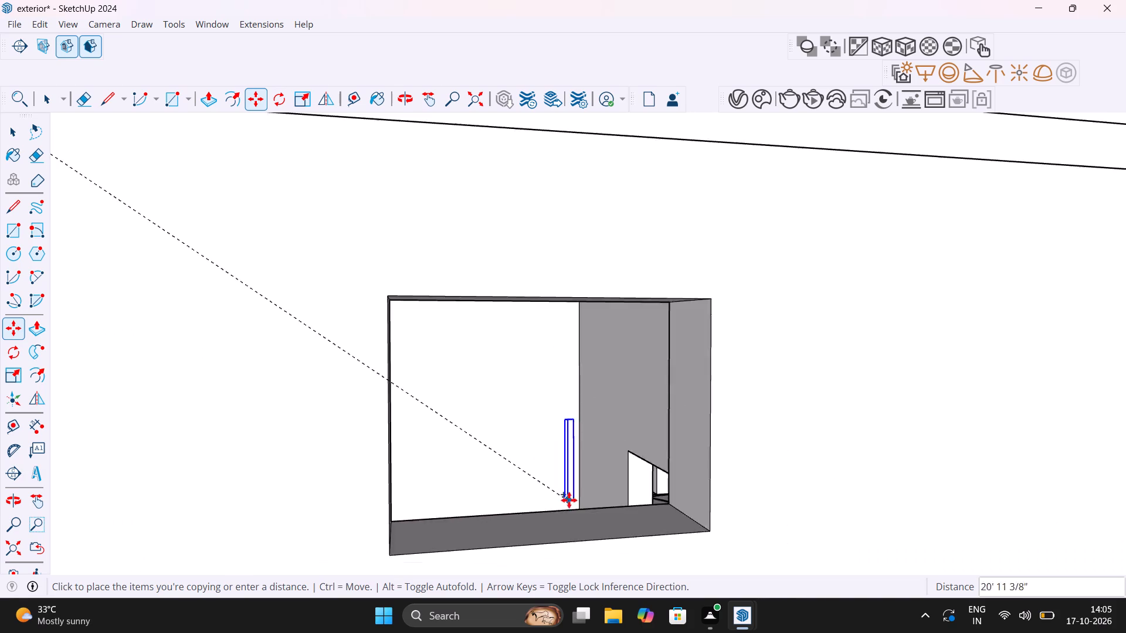
pyautogui.scroll(-3, 569, 500)
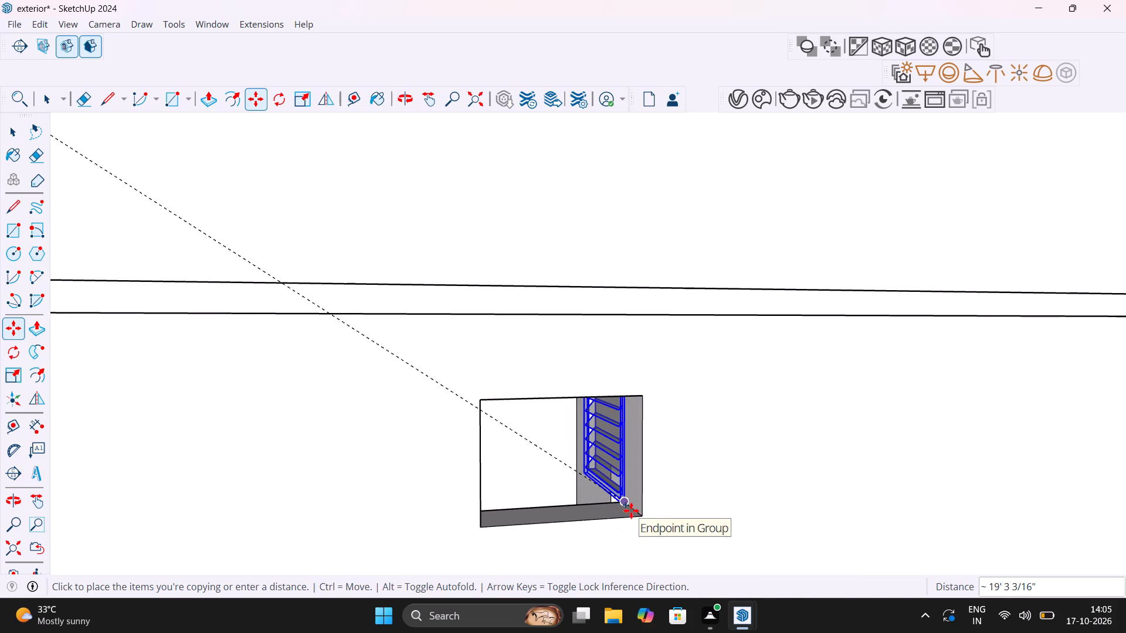
pyautogui.click(634, 513)
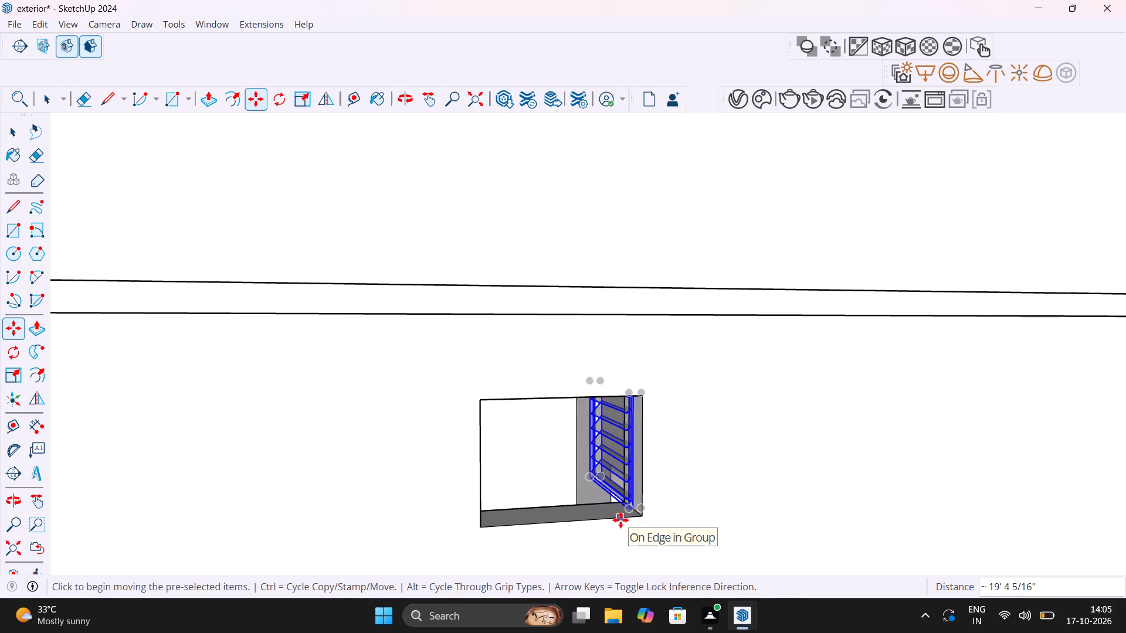
# Rotate the ground storey ventilator copy 90° about the vertical axis at its lower corner, then clear the selection.
pyautogui.press('q')
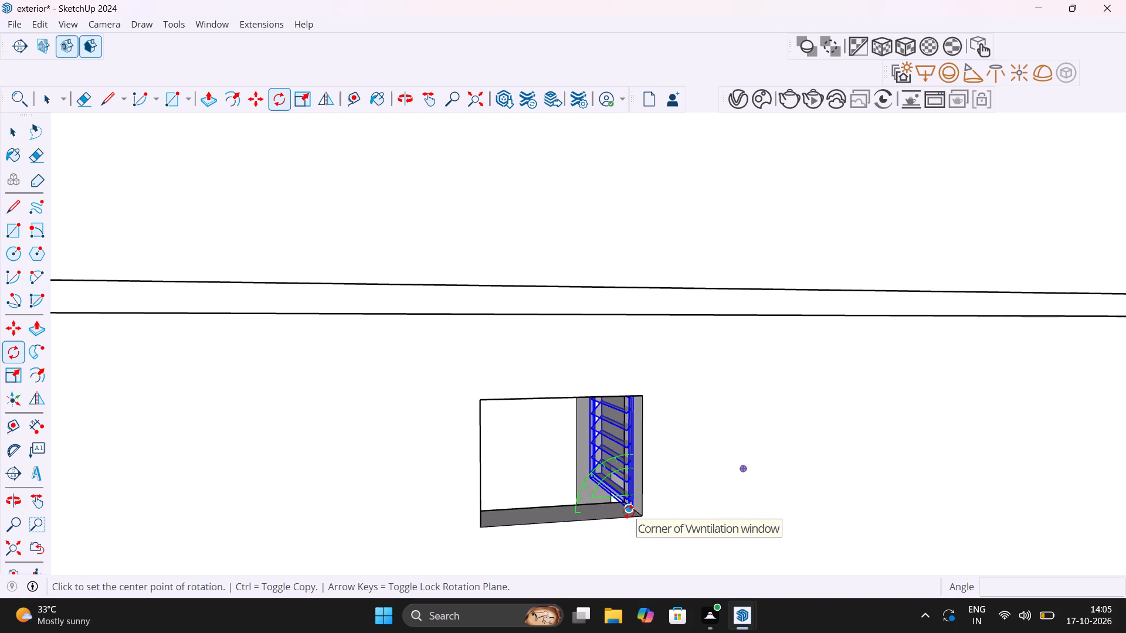
pyautogui.press('Up')
pyautogui.click(630, 511)
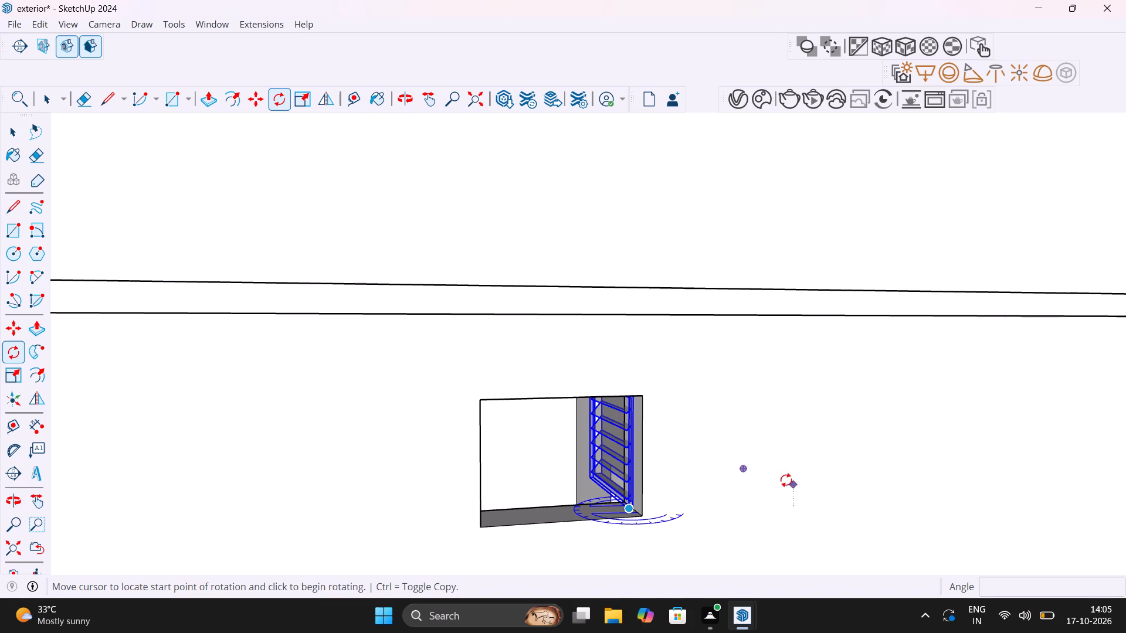
pyautogui.click(623, 509)
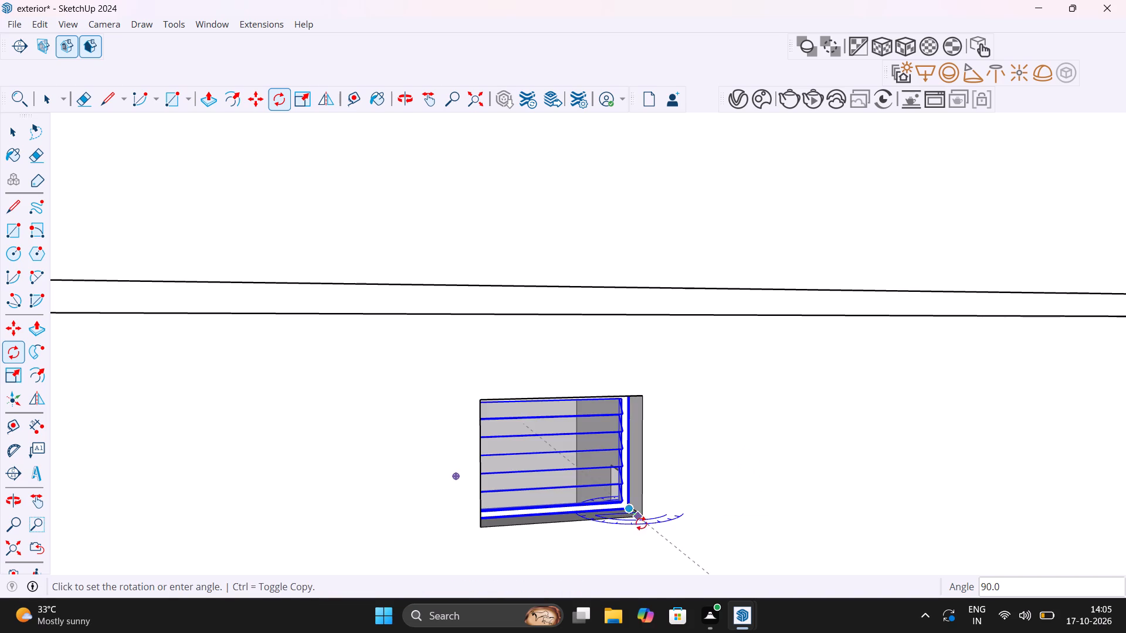
pyautogui.click(672, 542)
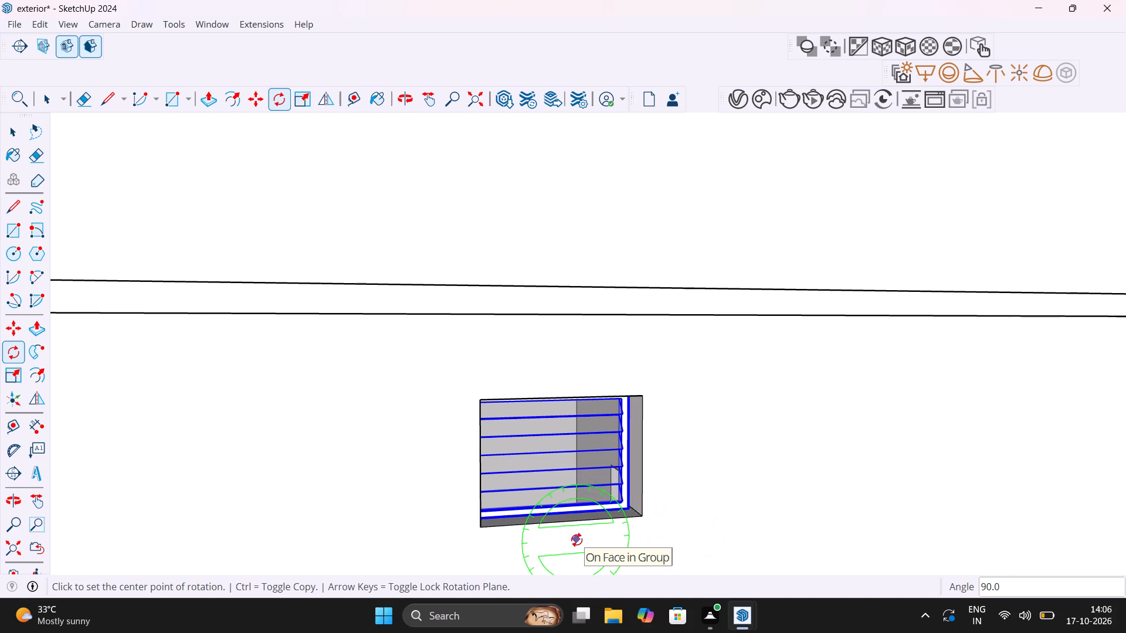
pyautogui.scroll(-5, 576, 540)
pyautogui.press('space')
pyautogui.scroll(-9, 578, 534)
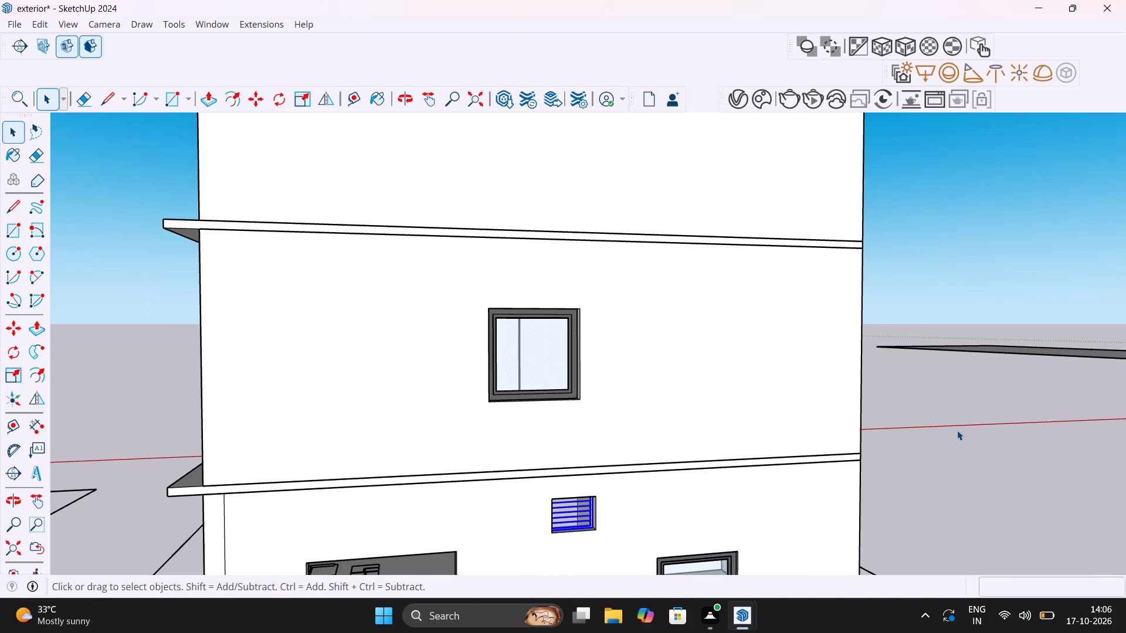
pyautogui.click(943, 475)
# Examine how the rotated ventilator sits in its ground storey opening and check the house's other elevations for unfilled openings.
pyautogui.moveTo(637, 501); pyautogui.dragTo(539, 447, button='middle')
pyautogui.scroll(9, 474, 448)
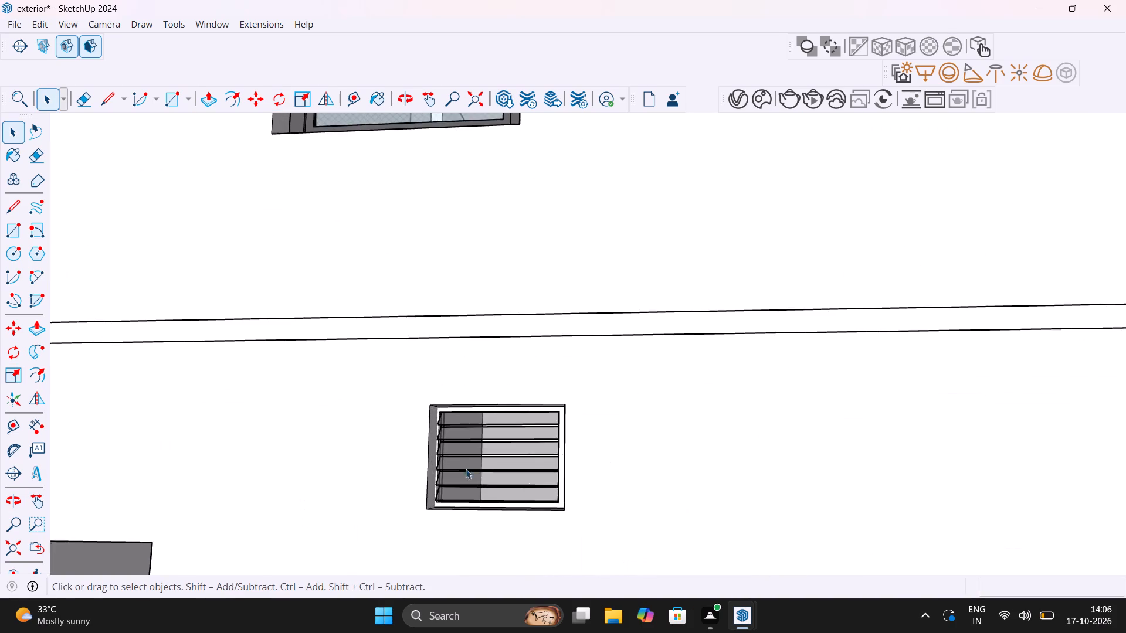
pyautogui.scroll(3, 466, 469)
pyautogui.moveTo(469, 450); pyautogui.dragTo(365, 373, button='middle')
pyautogui.scroll(5, 385, 394)
pyautogui.scroll(1, 438, 440)
pyautogui.scroll(-5, 438, 440)
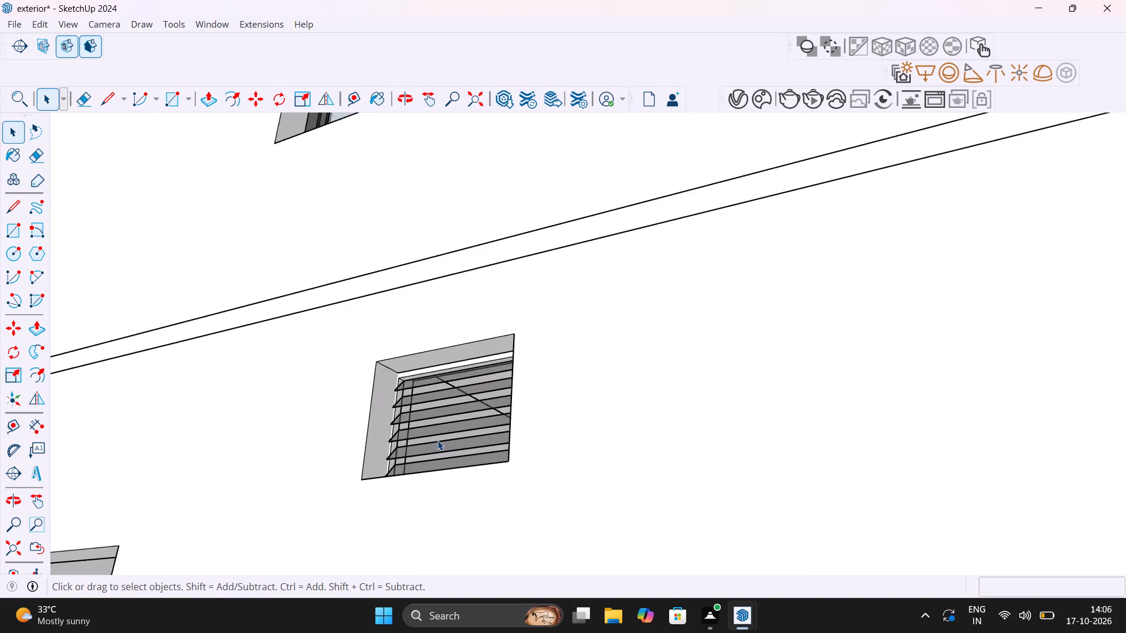
pyautogui.scroll(-4, 437, 440)
pyautogui.moveTo(430, 538); pyautogui.dragTo(454, 632, button='middle')
pyautogui.moveTo(490, 484); pyautogui.dragTo(460, 542, button='middle')
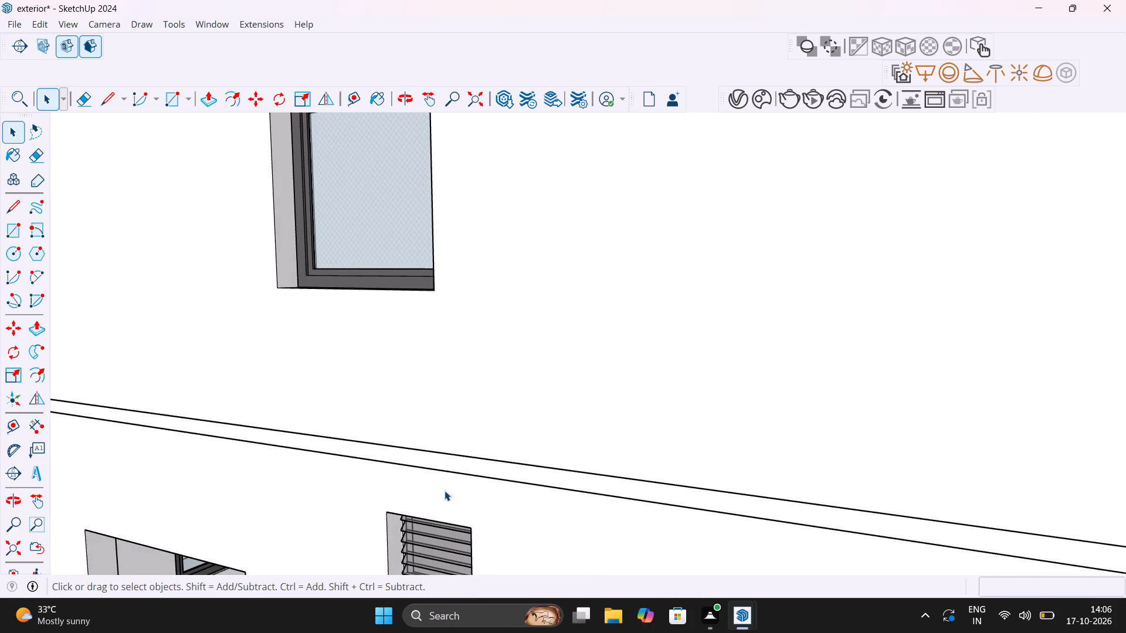
pyautogui.scroll(-20, 445, 491)
pyautogui.scroll(-4, 445, 491)
pyautogui.scroll(-1, 395, 477)
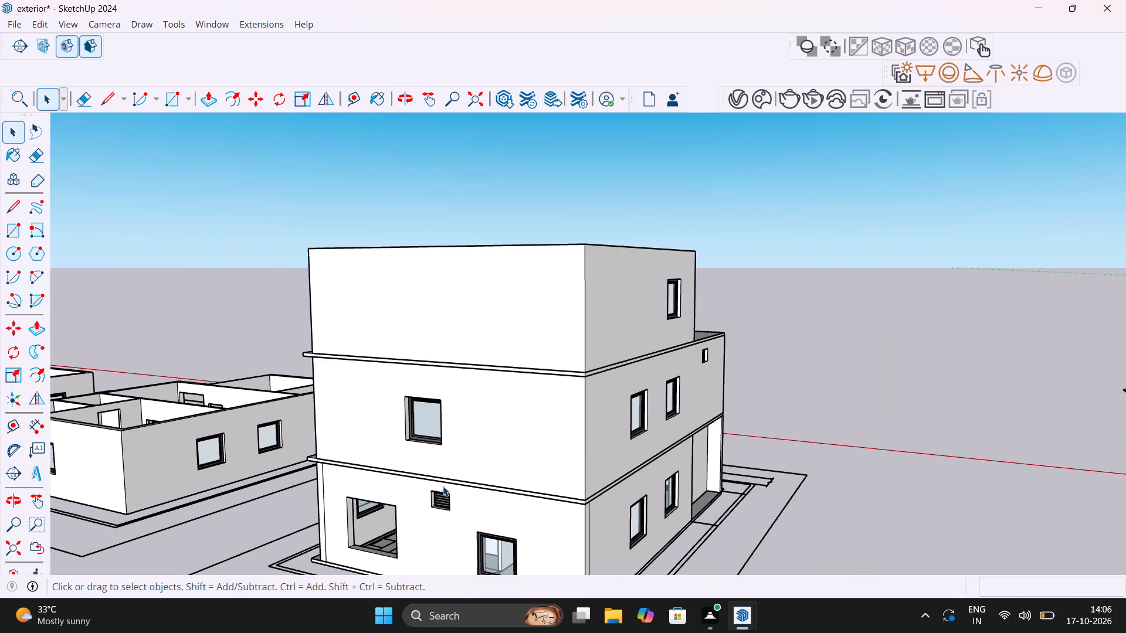
pyautogui.moveTo(543, 495); pyautogui.dragTo(1107, 520, button='middle')
pyautogui.moveTo(562, 441); pyautogui.dragTo(979, 462, button='middle')
pyautogui.scroll(1, 979, 462)
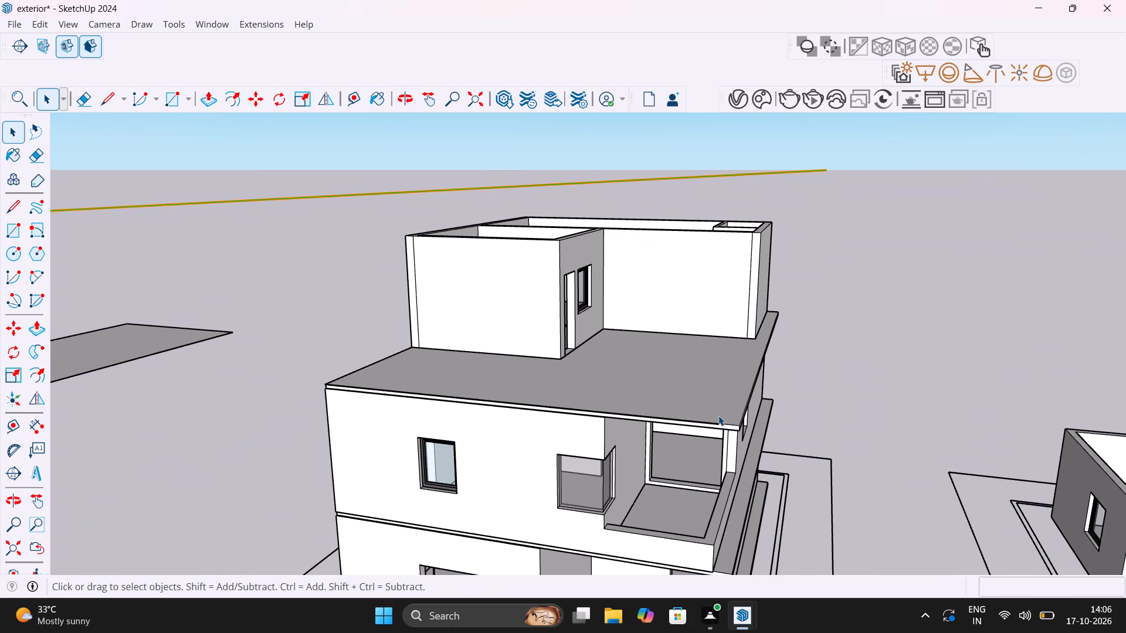
# Save the exterior model.
pyautogui.hotkey('ctrl', 's')
pyautogui.hotkey('ctrl', 's')
pyautogui.hotkey('ctrl', 's')
pyautogui.hotkey('ctrl', 's')
pyautogui.hotkey('ctrl', 's')
pyautogui.hotkey('ctrl', 's')
pyautogui.click(12, 25)
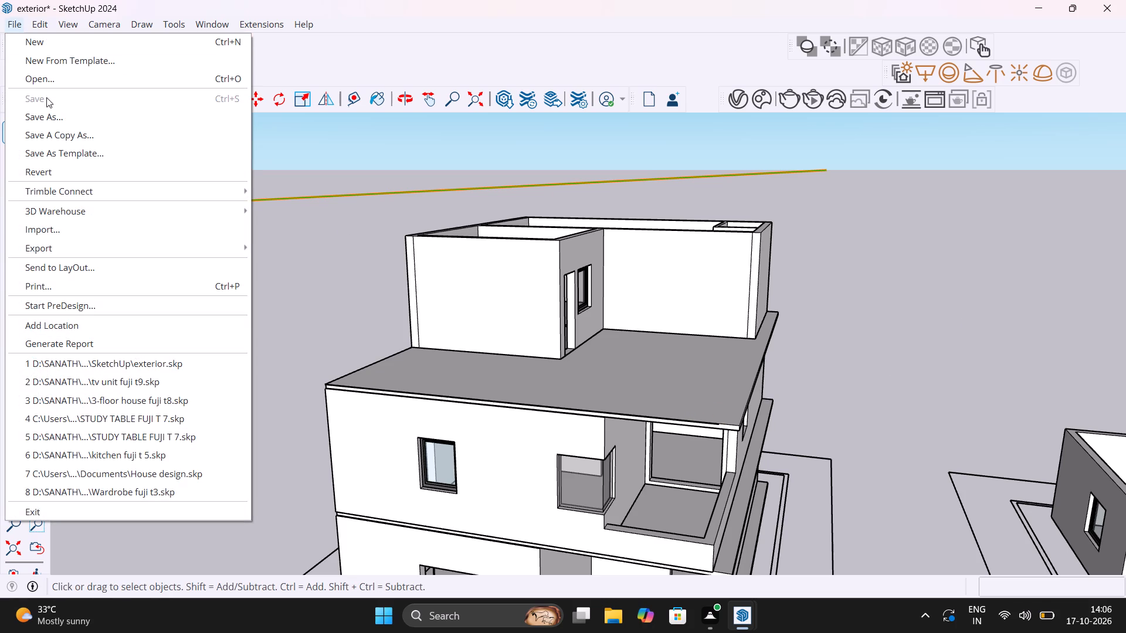
pyautogui.click(46, 97)
pyautogui.click(940, 259)
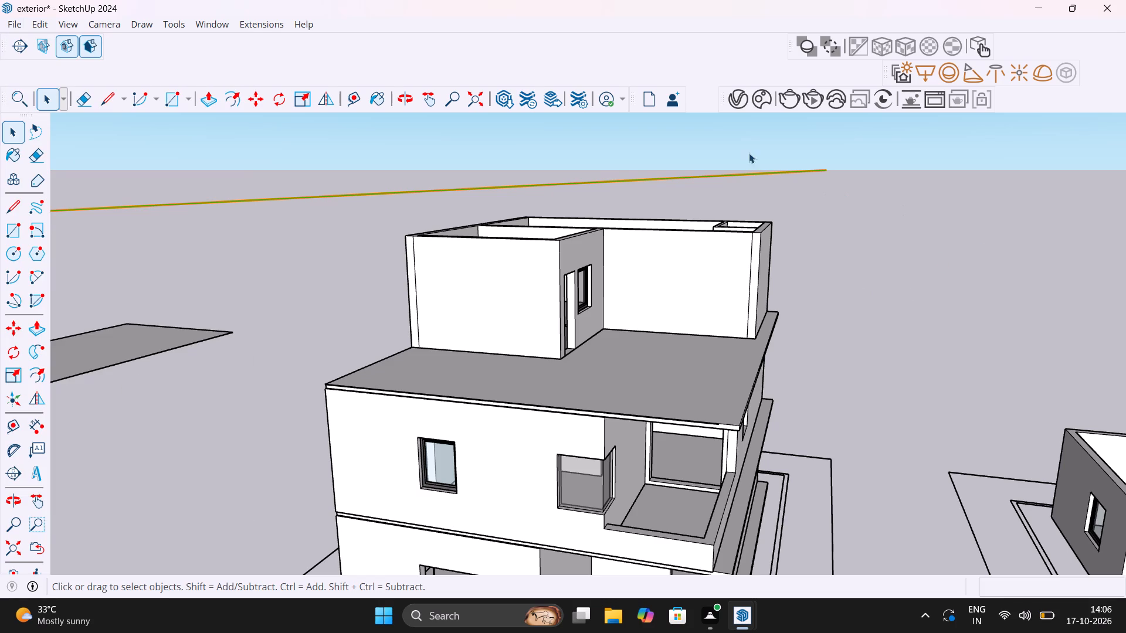
# Search the downloaded assets in the Chaos Cosmos Browser for "window".
pyautogui.click(765, 97)
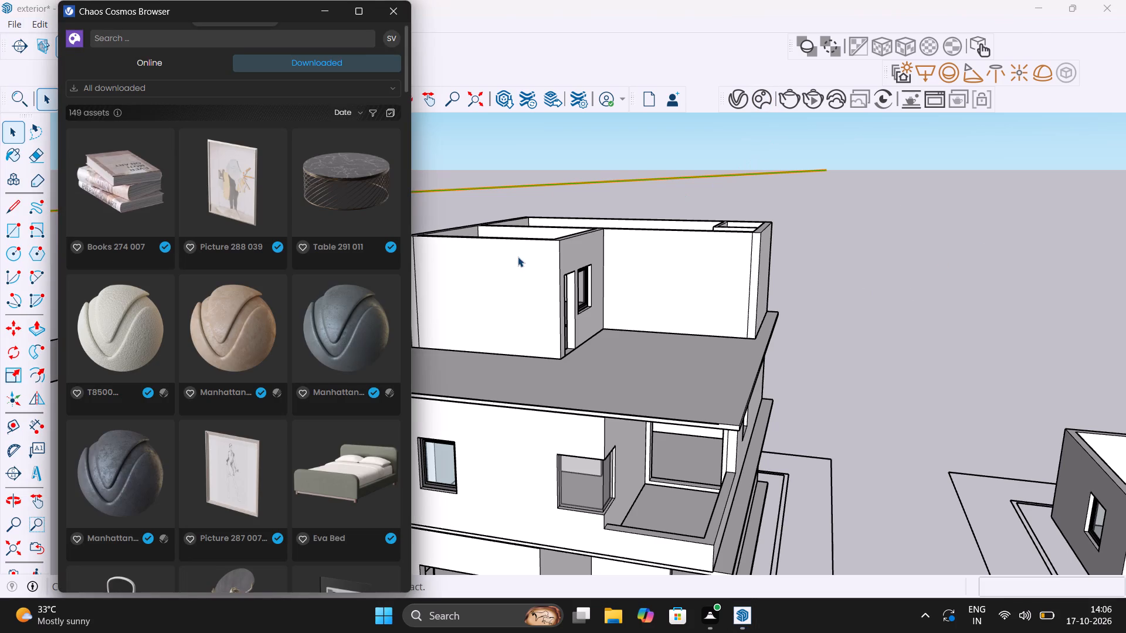
pyautogui.scroll(-1, 118, 325)
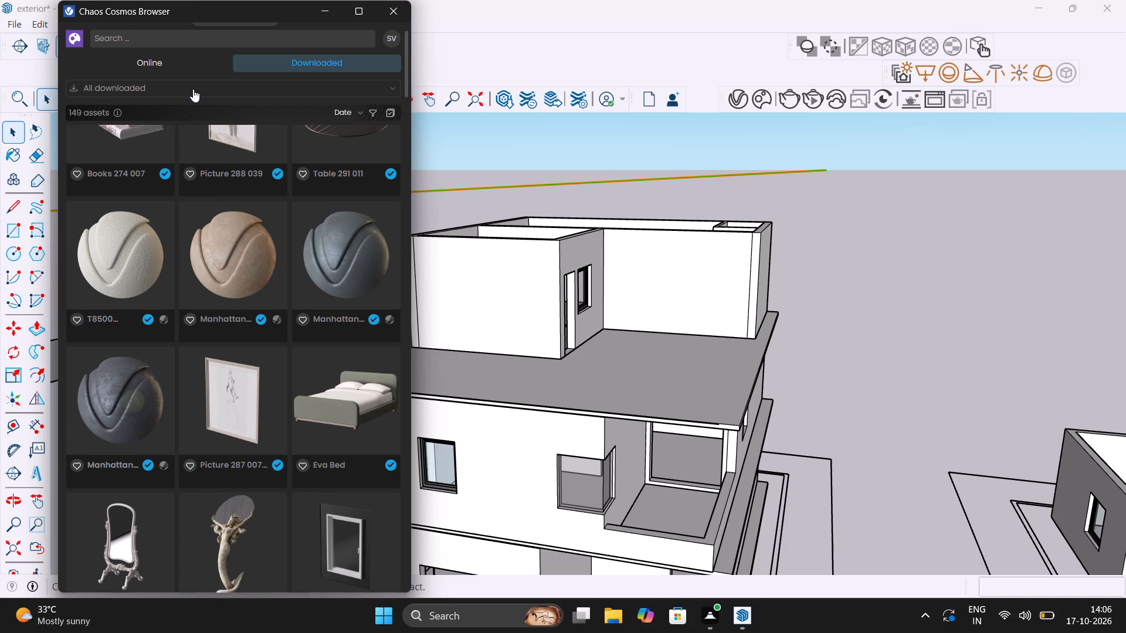
pyautogui.click(188, 36)
pyautogui.write('wijdow')
pyautogui.press('BackSpace')
pyautogui.press('BackSpace')
pyautogui.press('BackSpace')
pyautogui.press('BackSpace')
pyautogui.write('ndow')
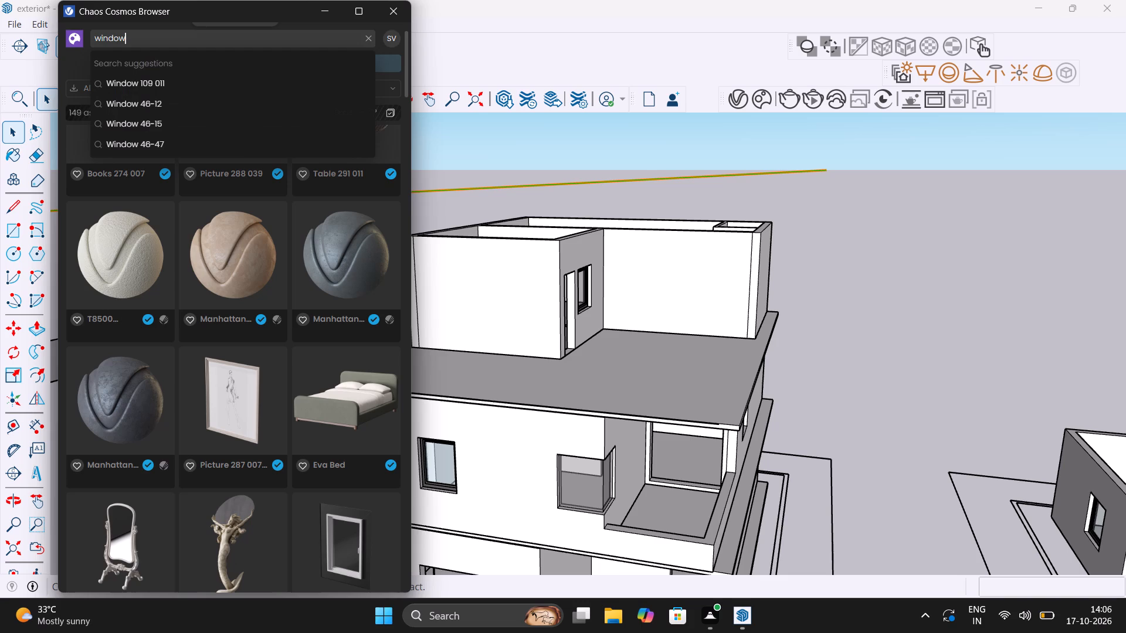
pyautogui.press('Return')
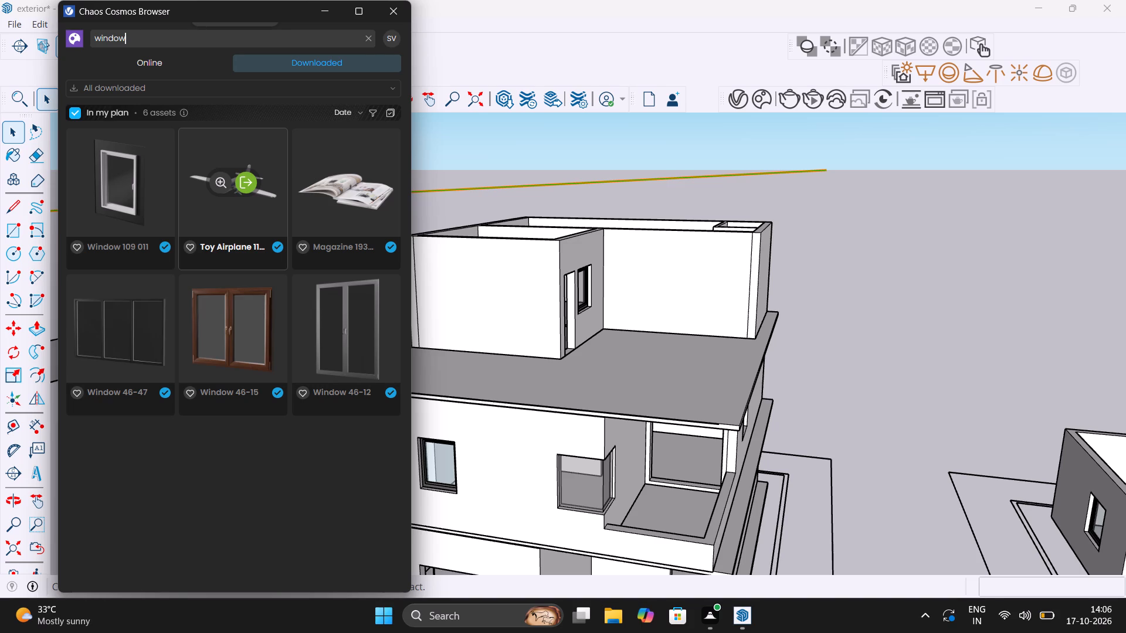
# Import the three-panel Window 46-47 asset and place it on the open ground beside the stacked house.
pyautogui.scroll(-7, 652, 360)
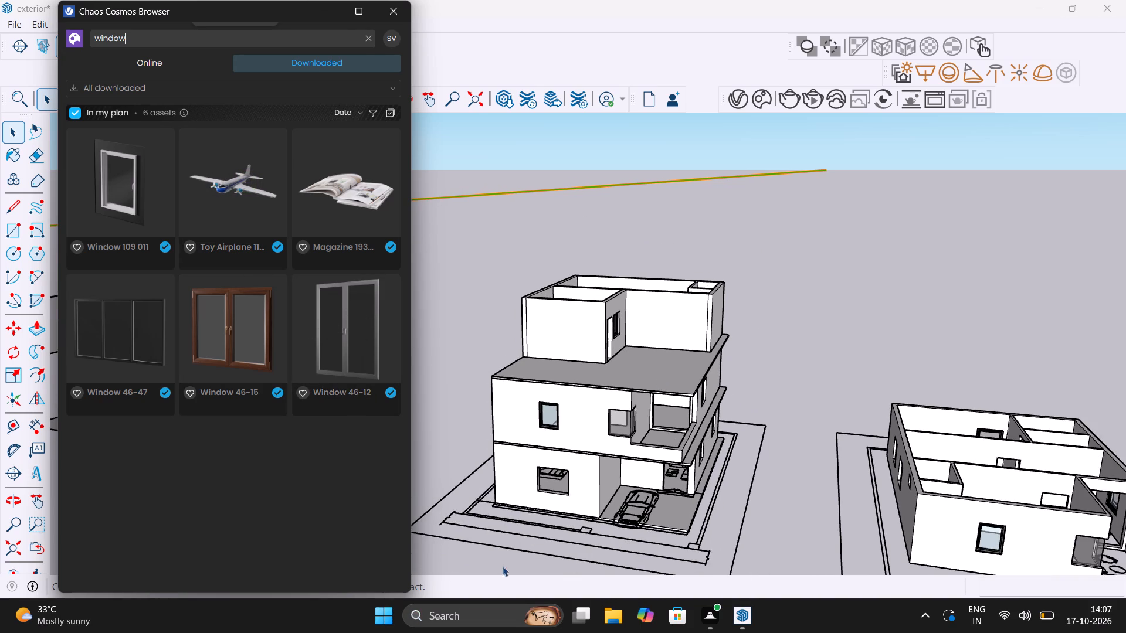
pyautogui.scroll(5, 535, 535)
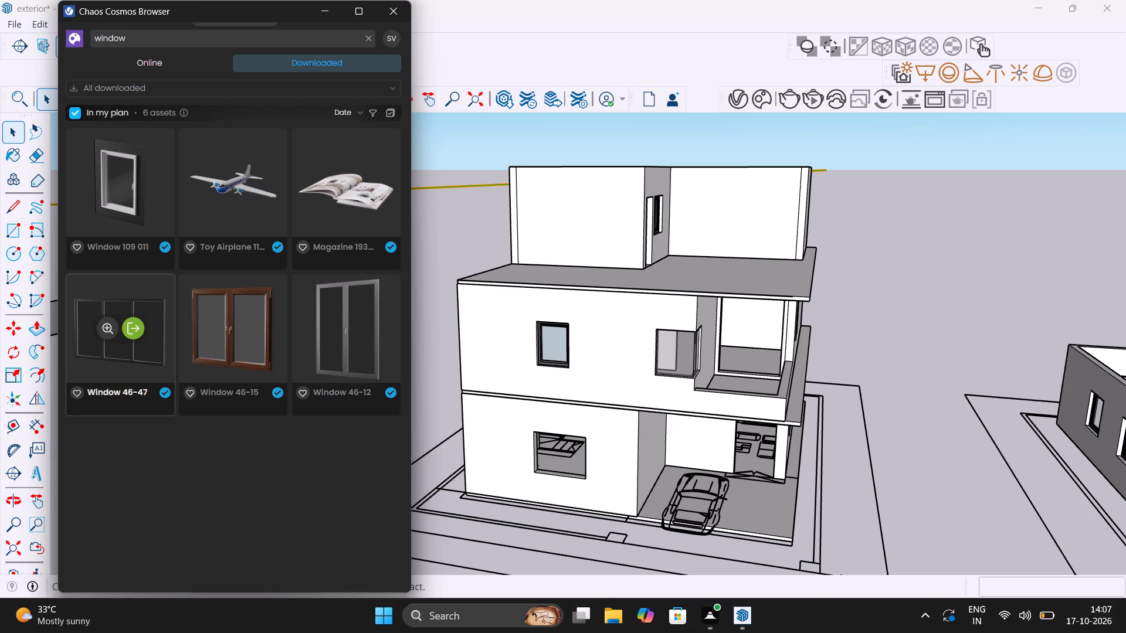
pyautogui.click(137, 329)
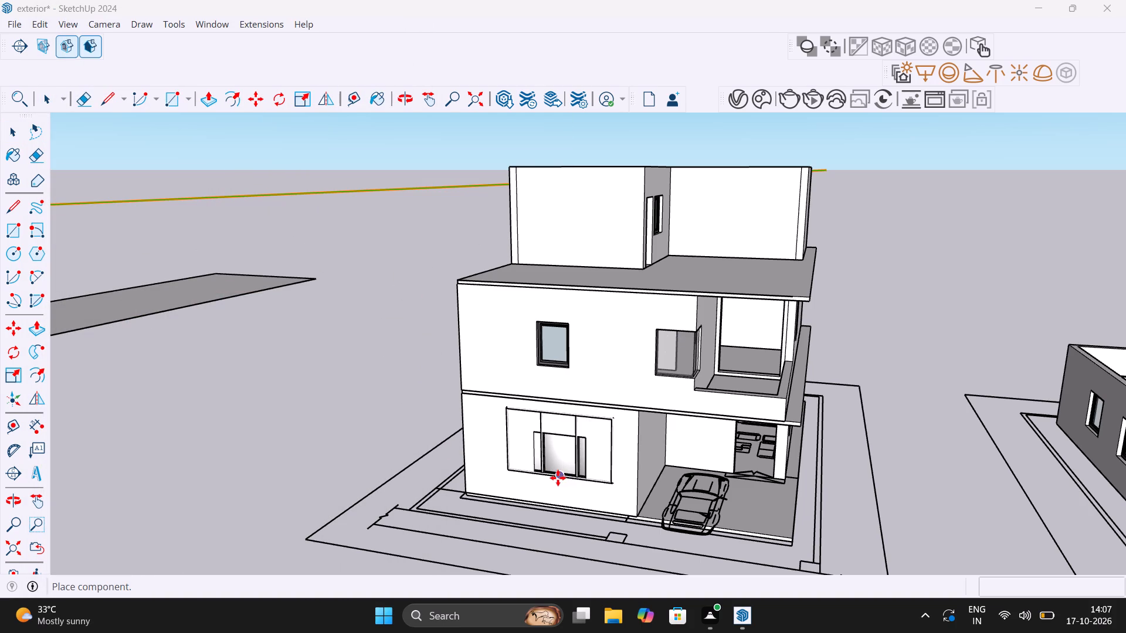
pyautogui.press('Escape')
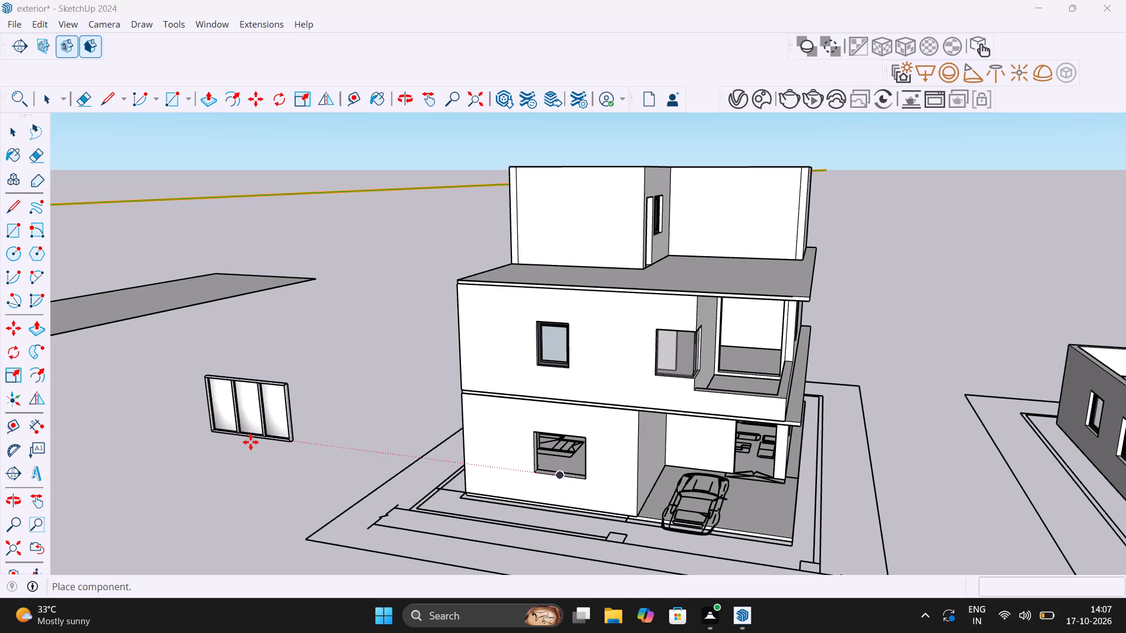
pyautogui.click(250, 442)
pyautogui.press('space')
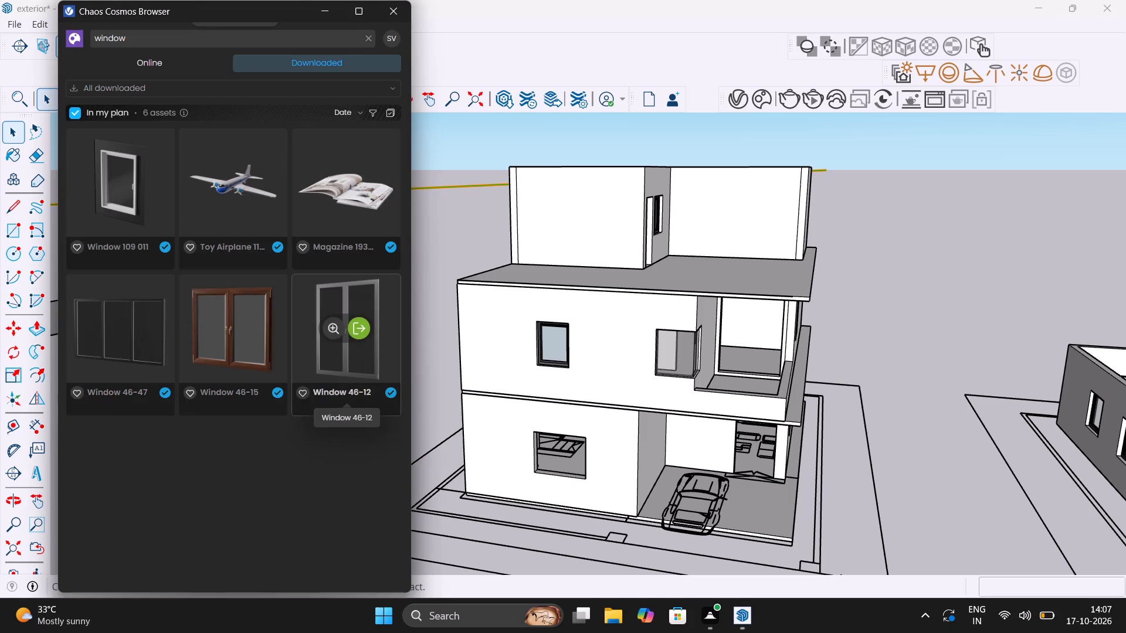
# Browse the online window assets in the Chaos Cosmos Browser for designs suiting the house's remaining openings, and close the browser.
pyautogui.click(141, 59)
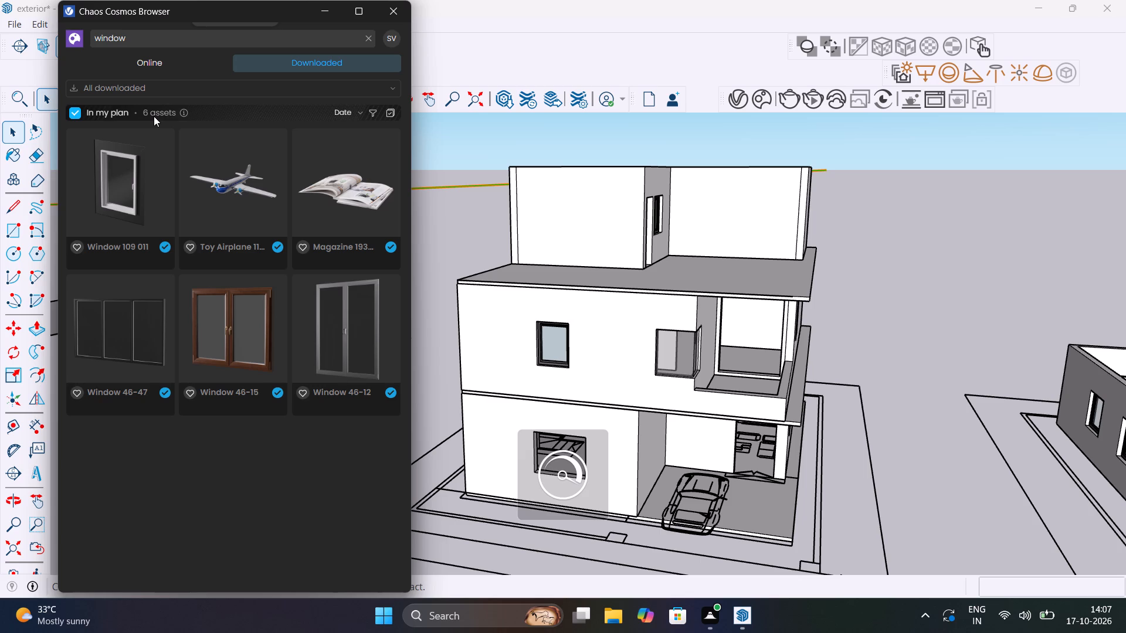
pyautogui.click(157, 59)
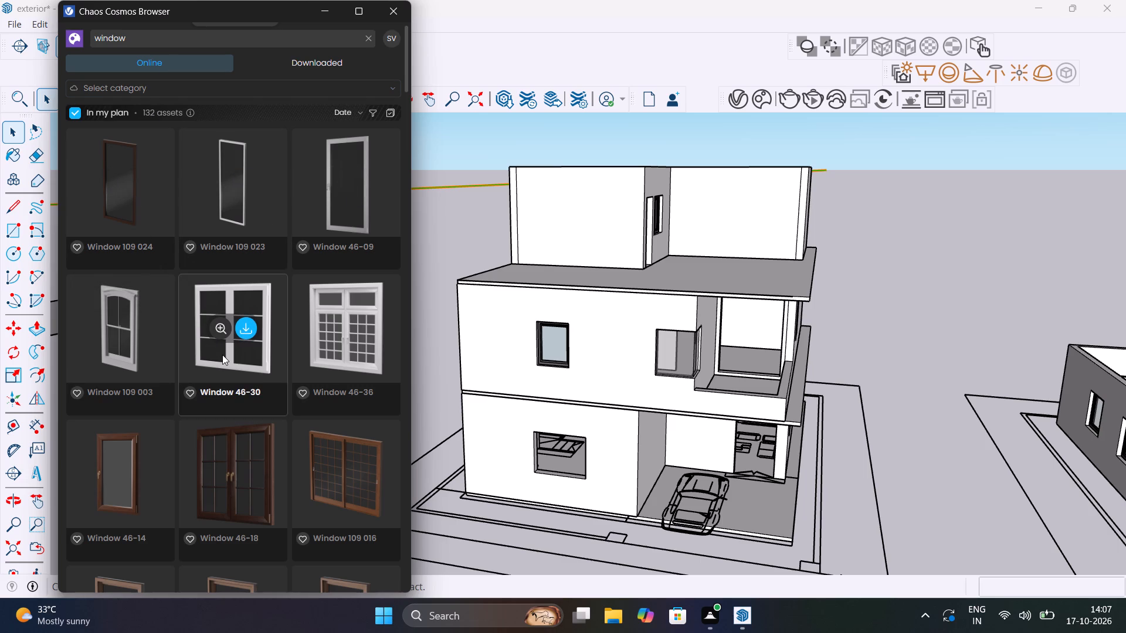
pyautogui.scroll(-3, 222, 355)
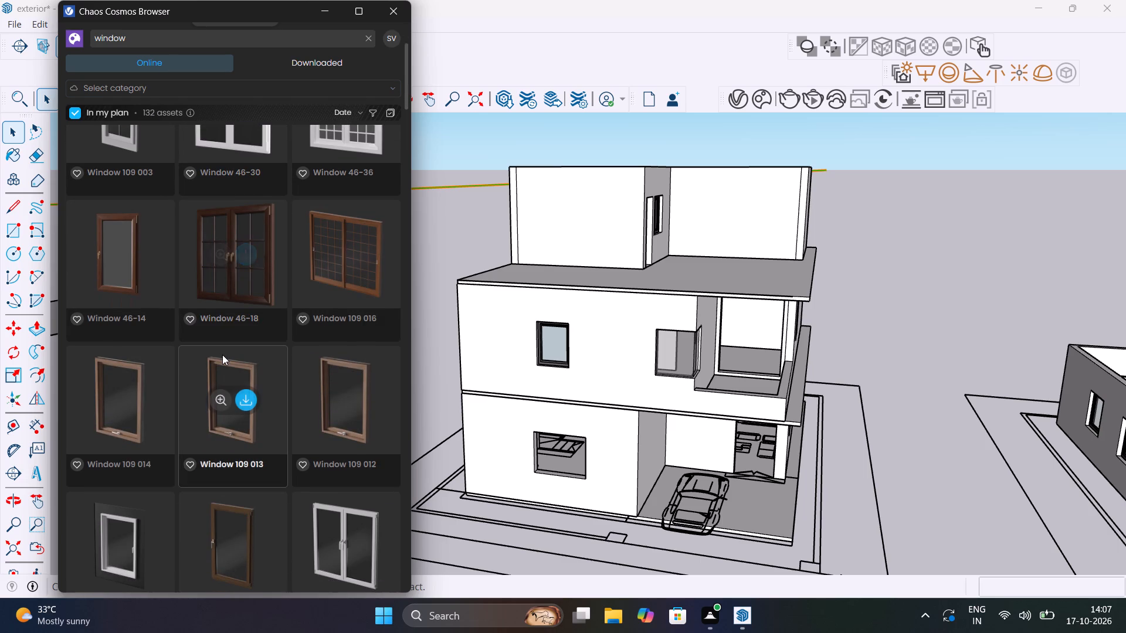
pyautogui.scroll(-4, 230, 350)
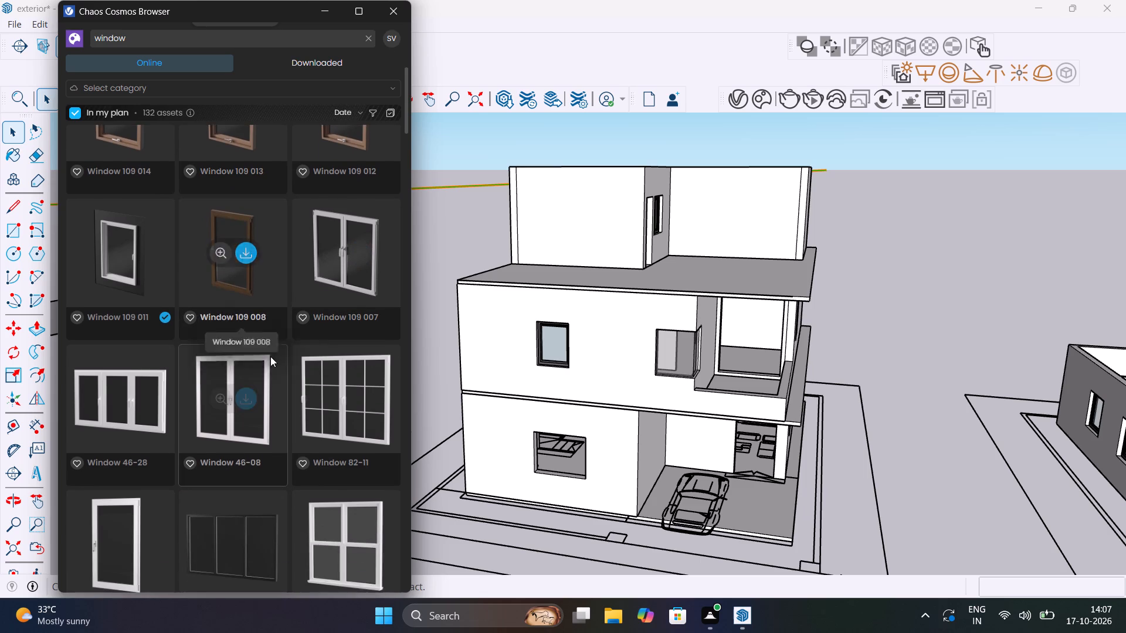
pyautogui.scroll(-2, 270, 356)
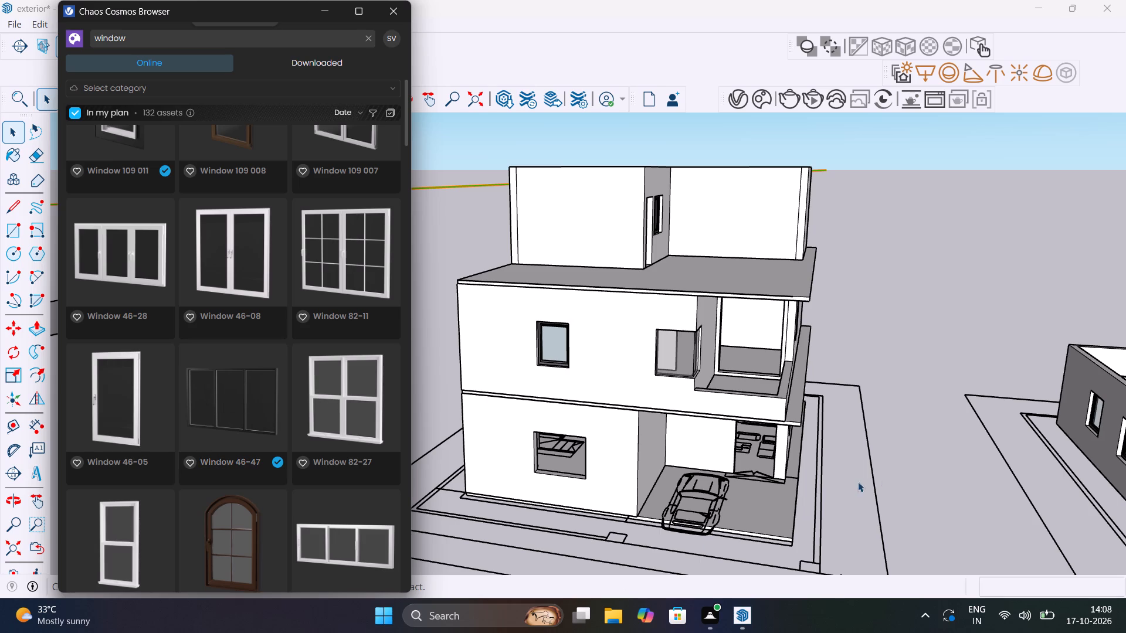
pyautogui.moveTo(749, 461); pyautogui.dragTo(636, 462, button='middle')
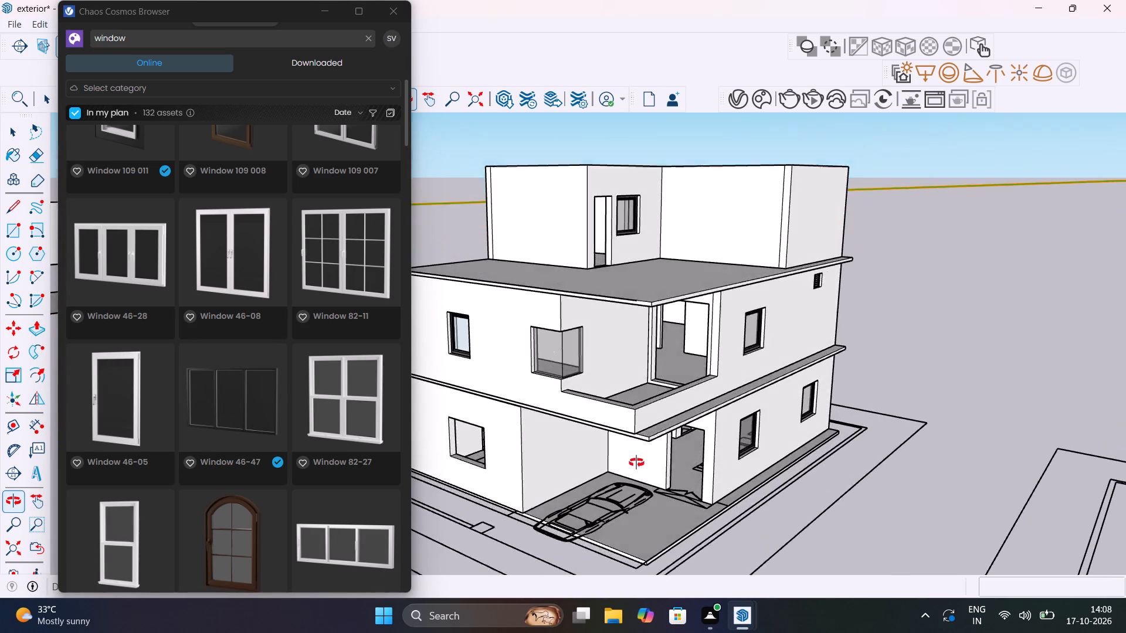
pyautogui.moveTo(636, 462); pyautogui.dragTo(723, 447, button='middle')
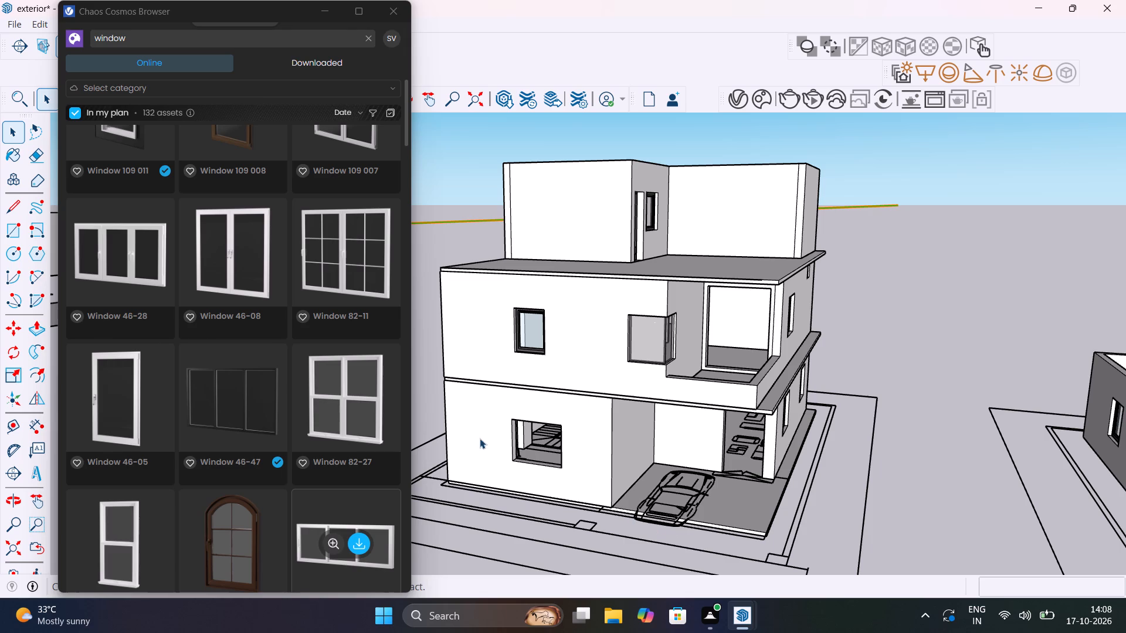
pyautogui.scroll(16, 237, 335)
pyautogui.scroll(-8, 237, 342)
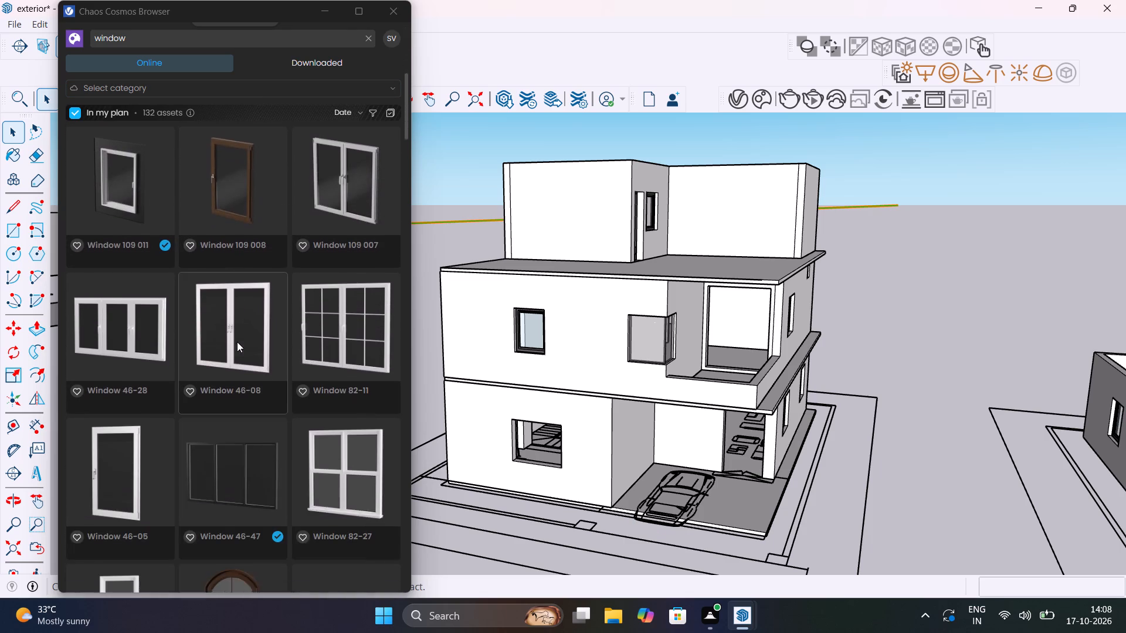
pyautogui.scroll(-2, 237, 342)
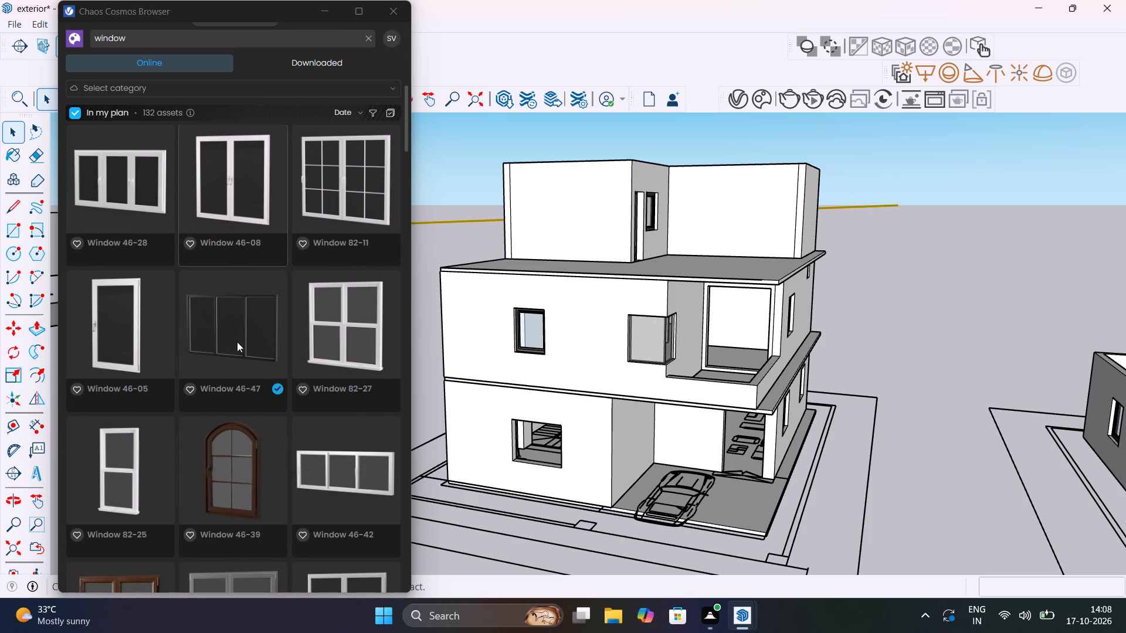
pyautogui.scroll(-1, 291, 311)
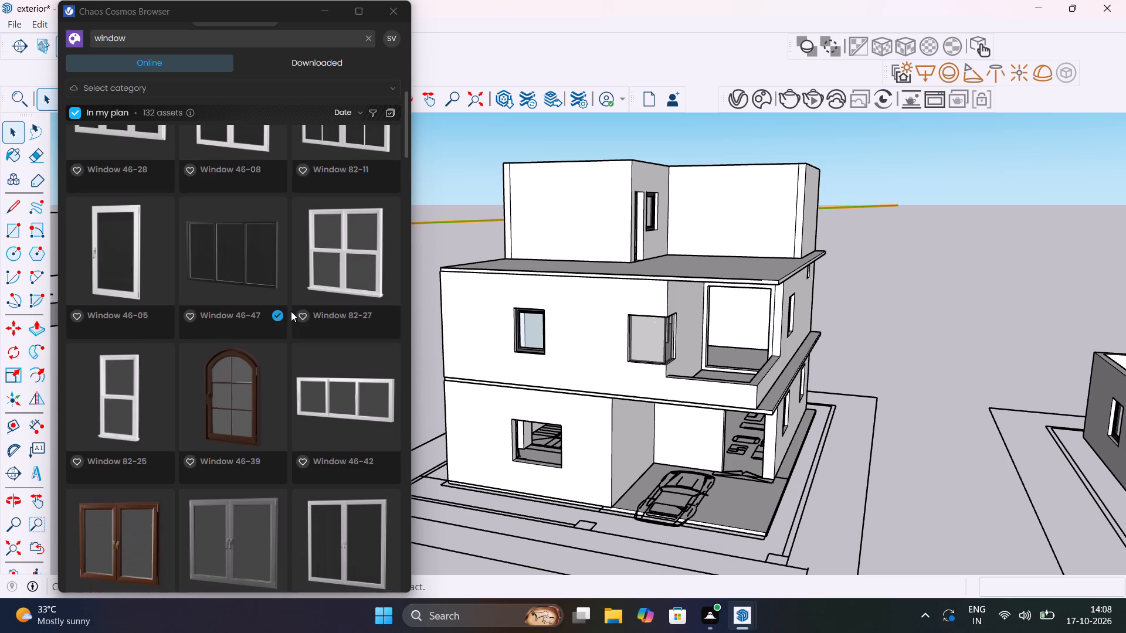
pyautogui.scroll(-6, 291, 311)
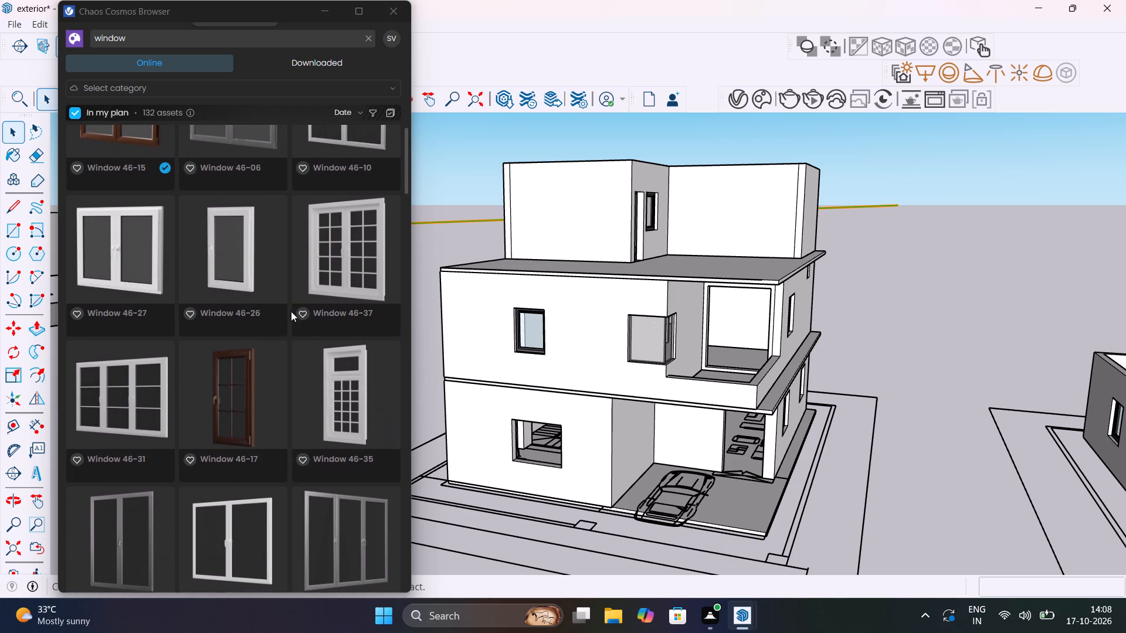
pyautogui.scroll(-2, 291, 311)
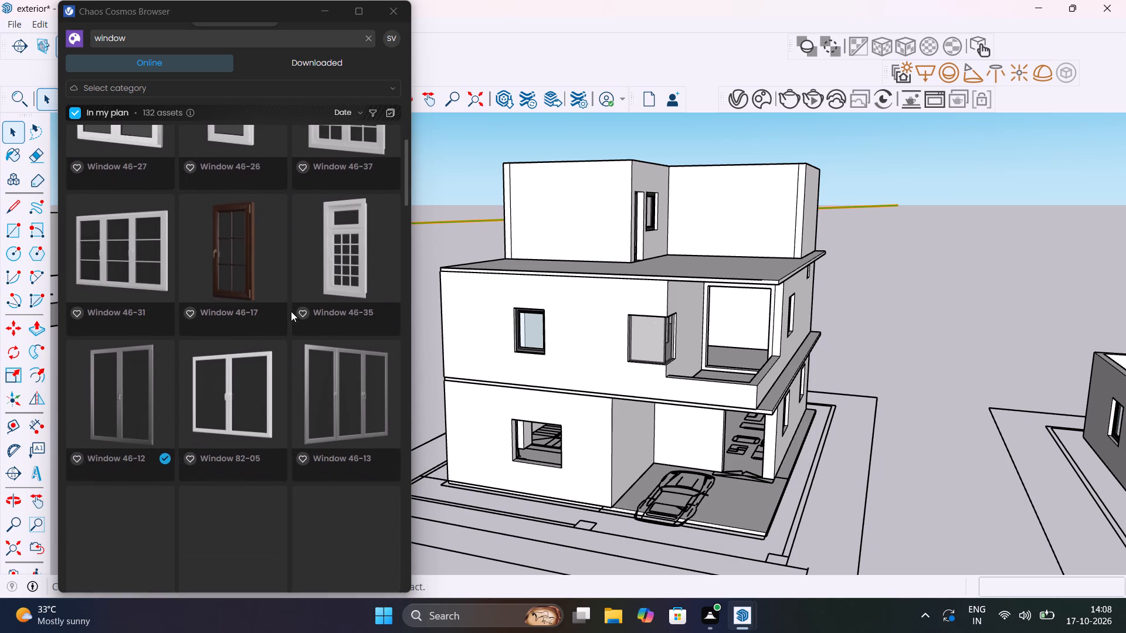
pyautogui.scroll(-1, 291, 311)
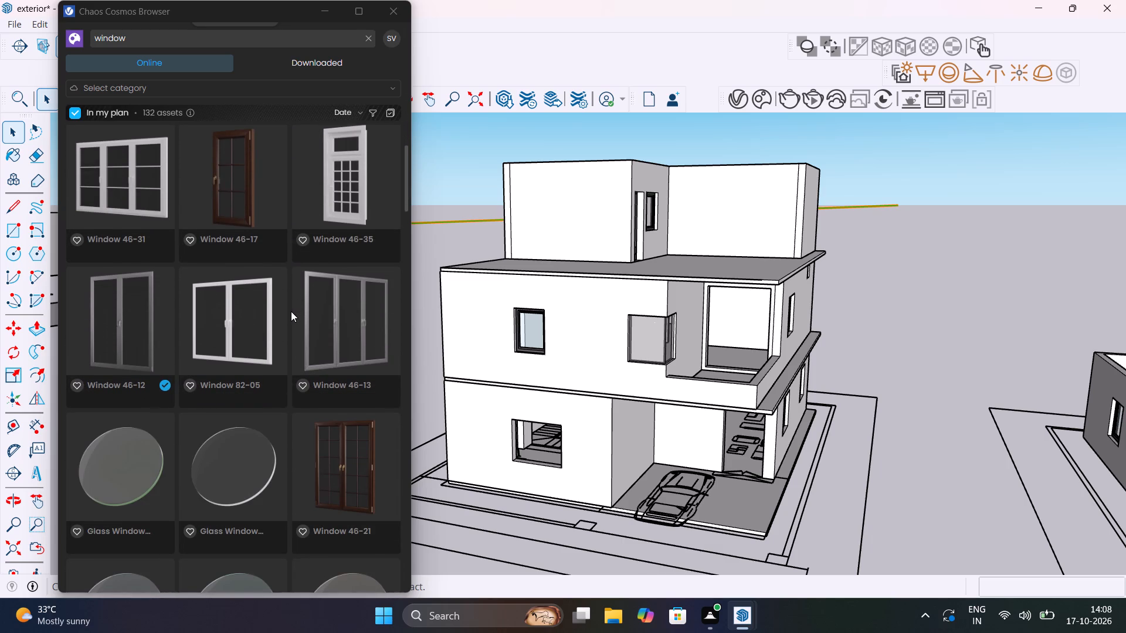
pyautogui.scroll(-3, 291, 311)
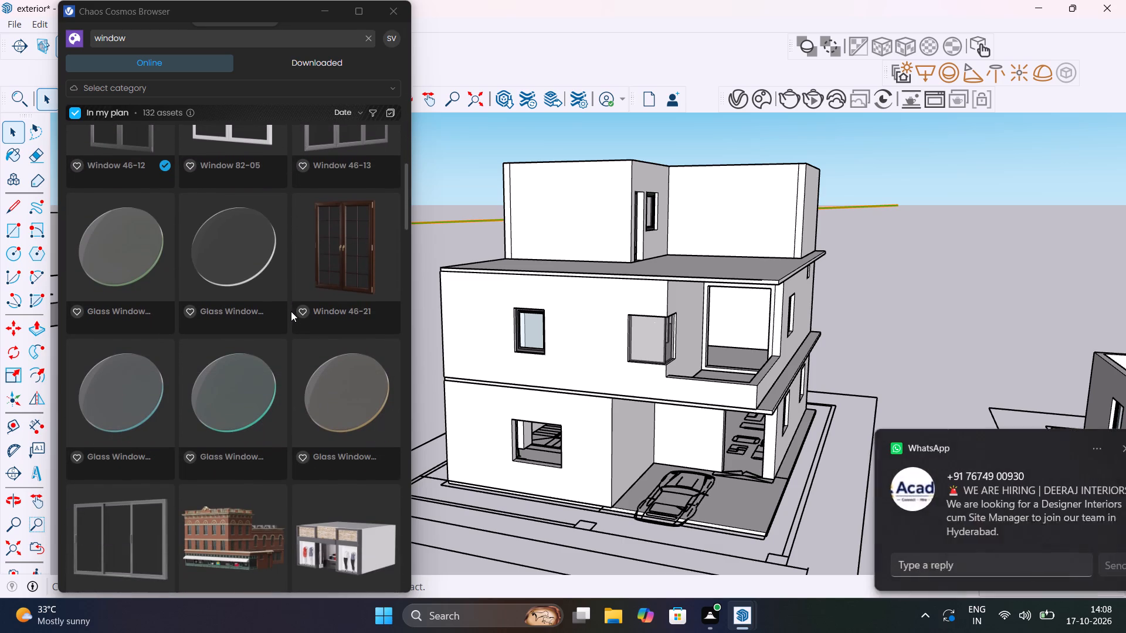
pyautogui.scroll(-4, 291, 311)
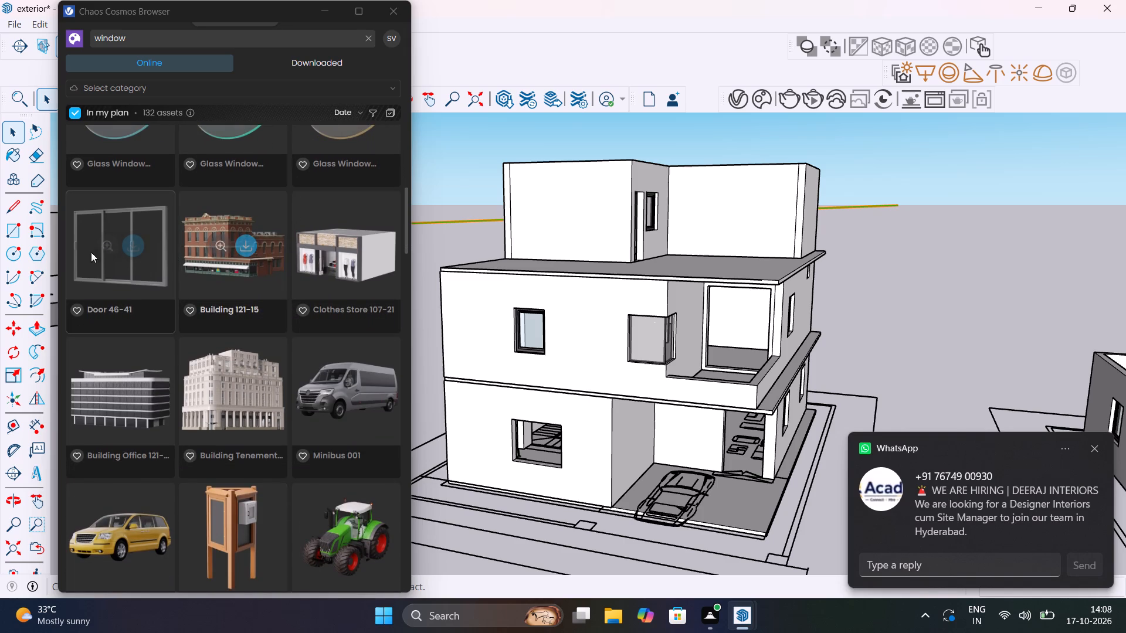
pyautogui.scroll(4, 138, 299)
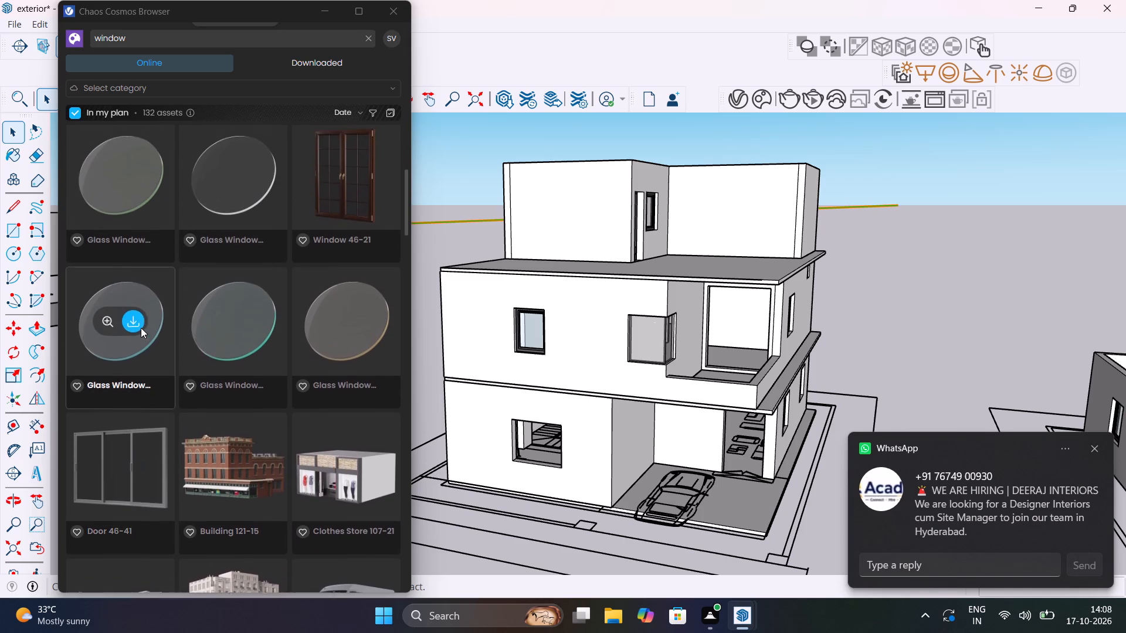
pyautogui.scroll(2, 141, 328)
pyautogui.scroll(-2, 141, 328)
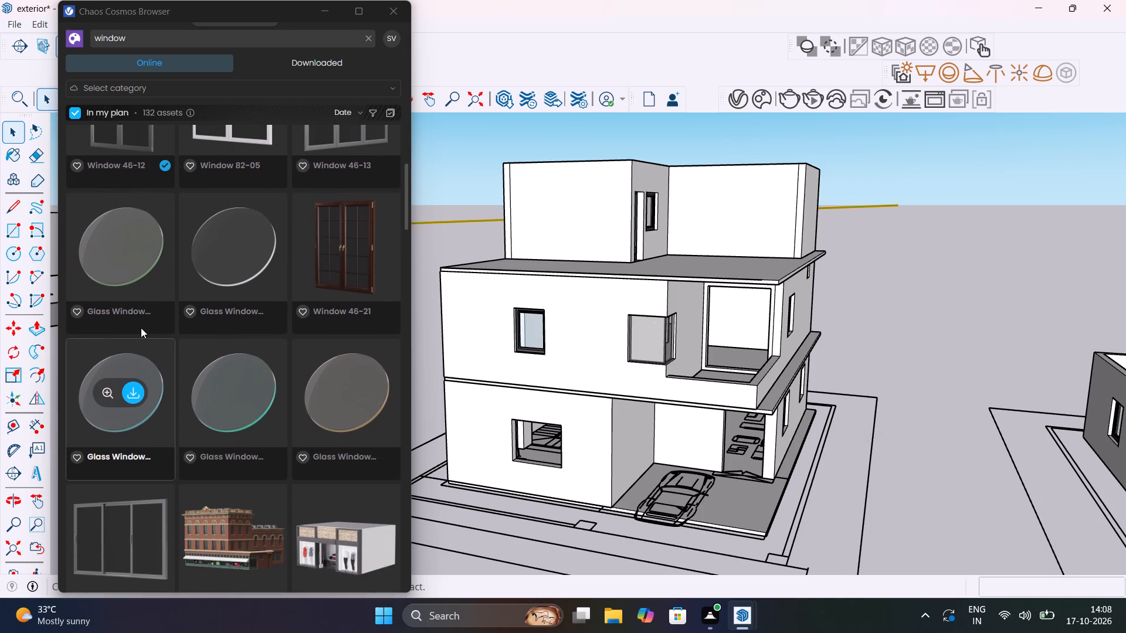
pyautogui.scroll(2, 141, 328)
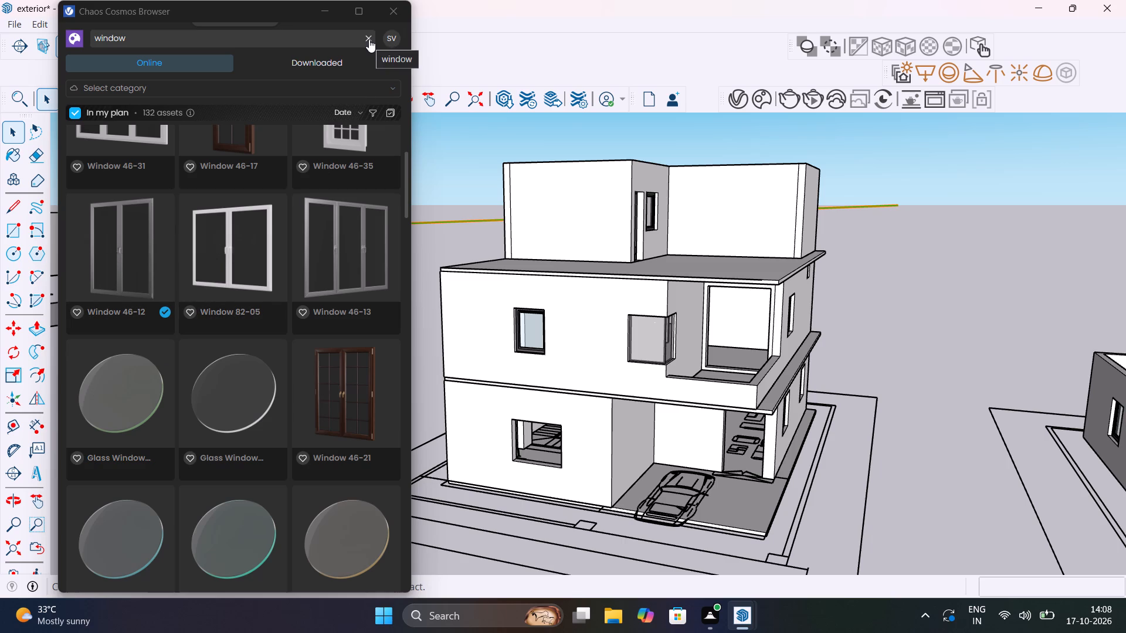
pyautogui.click(398, 18)
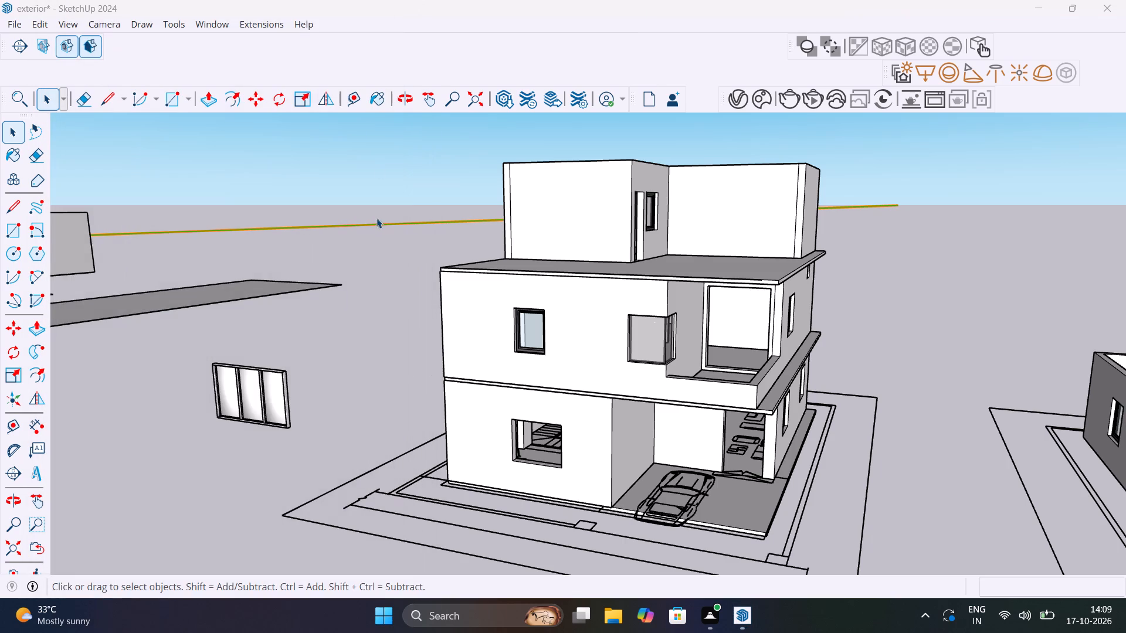
# Move the three-panel window by its lower corner from the open ground to the bottom corner of the first-floor balcony opening.
pyautogui.click(261, 390)
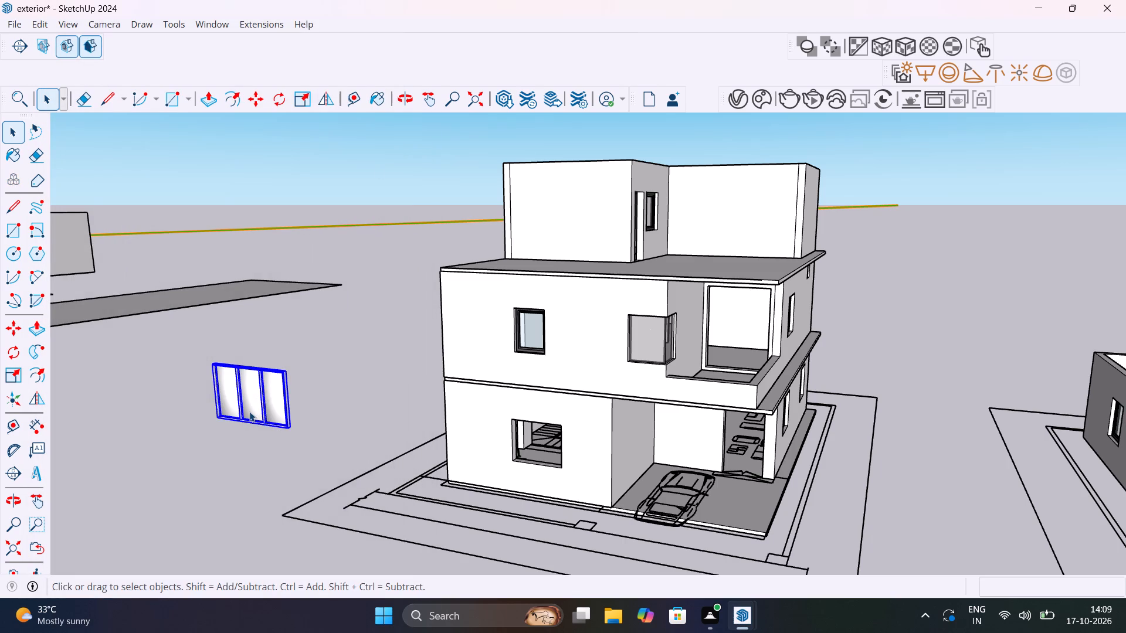
pyautogui.click(299, 93)
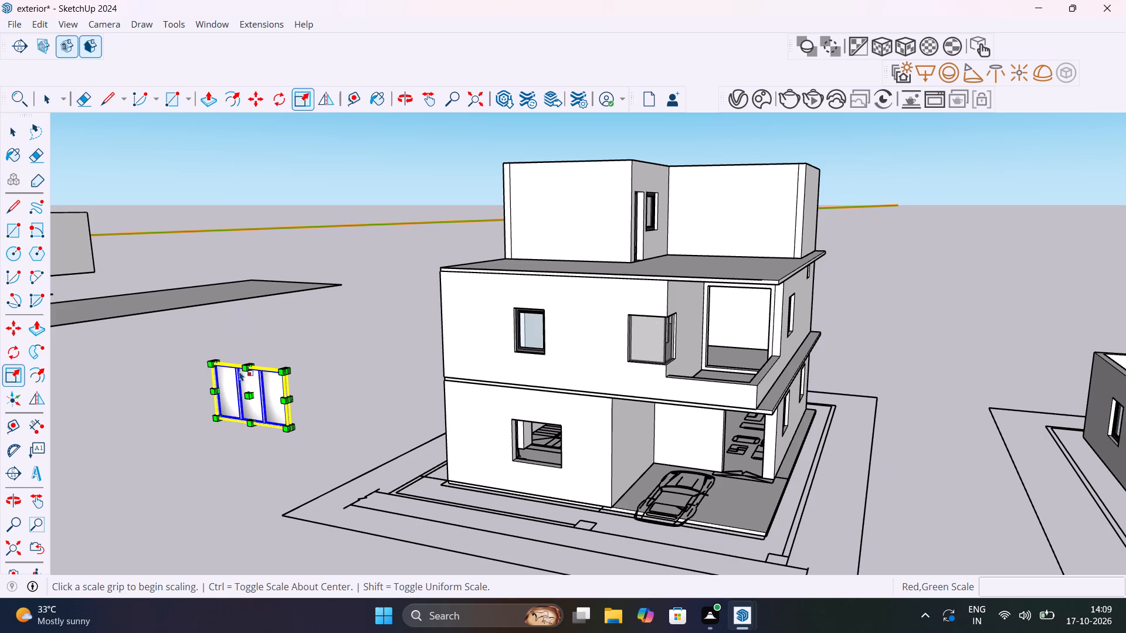
pyautogui.moveTo(262, 414); pyautogui.dragTo(313, 410, button='middle')
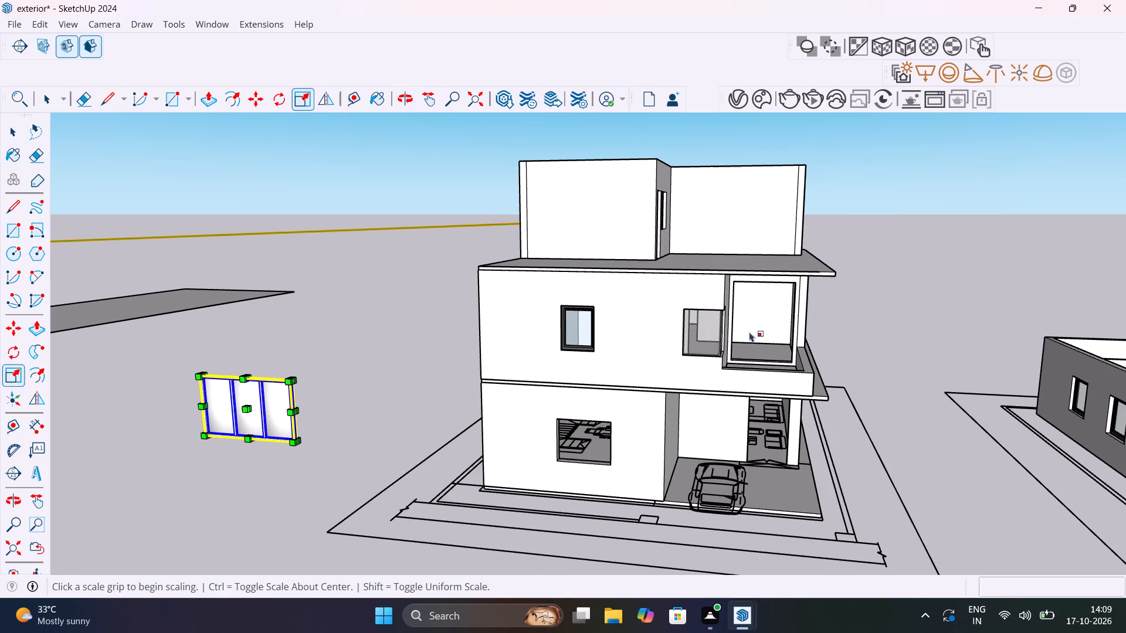
pyautogui.moveTo(246, 448); pyautogui.dragTo(288, 432, button='middle')
pyautogui.press('m')
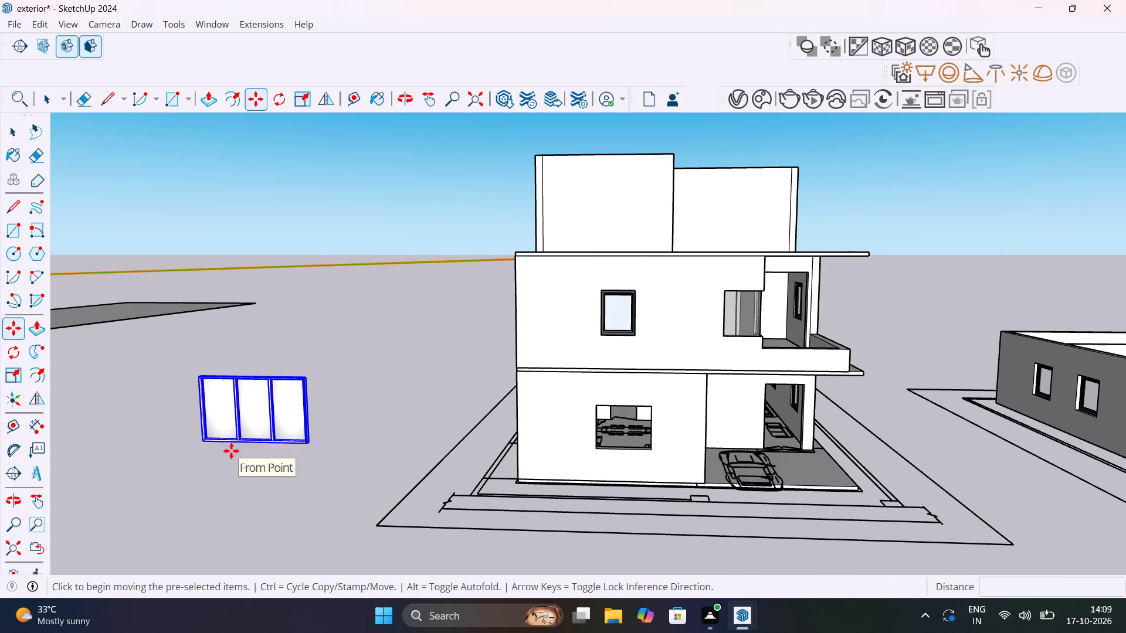
pyautogui.scroll(13, 198, 435)
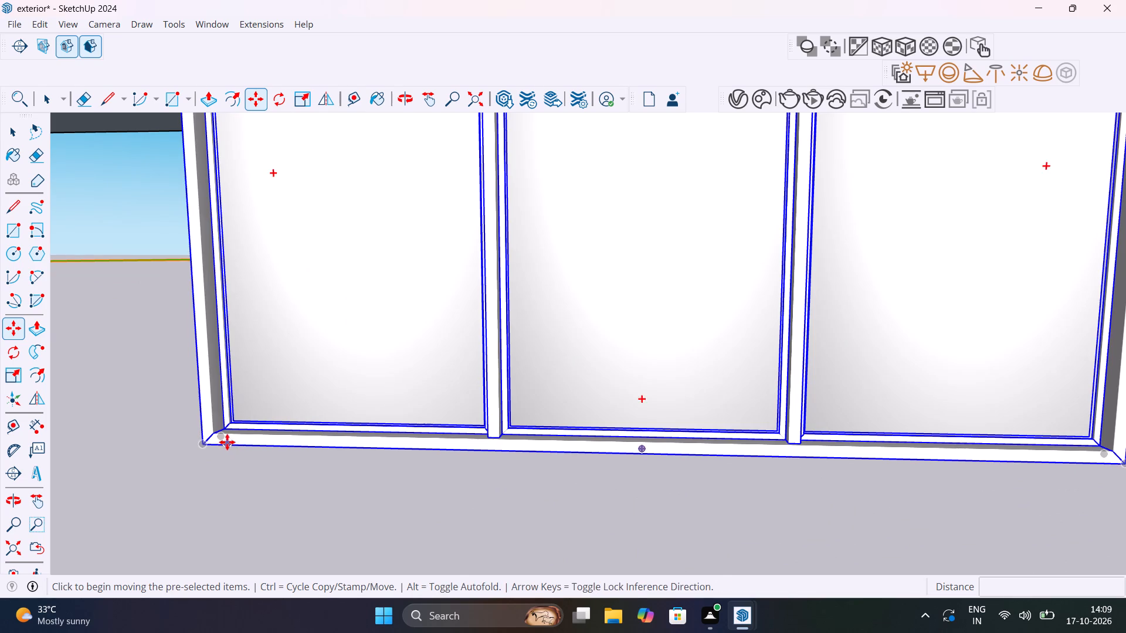
pyautogui.click(205, 440)
pyautogui.scroll(-3, 518, 341)
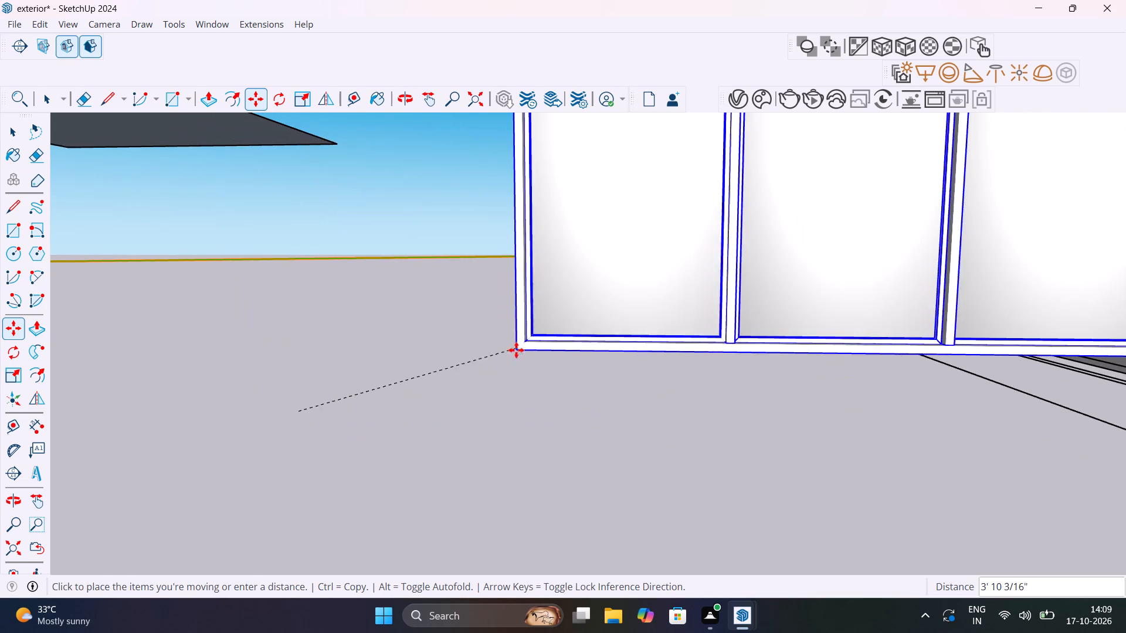
pyautogui.scroll(-20, 516, 350)
pyautogui.scroll(-1, 516, 350)
pyautogui.moveTo(820, 325); pyautogui.dragTo(600, 379, button='middle')
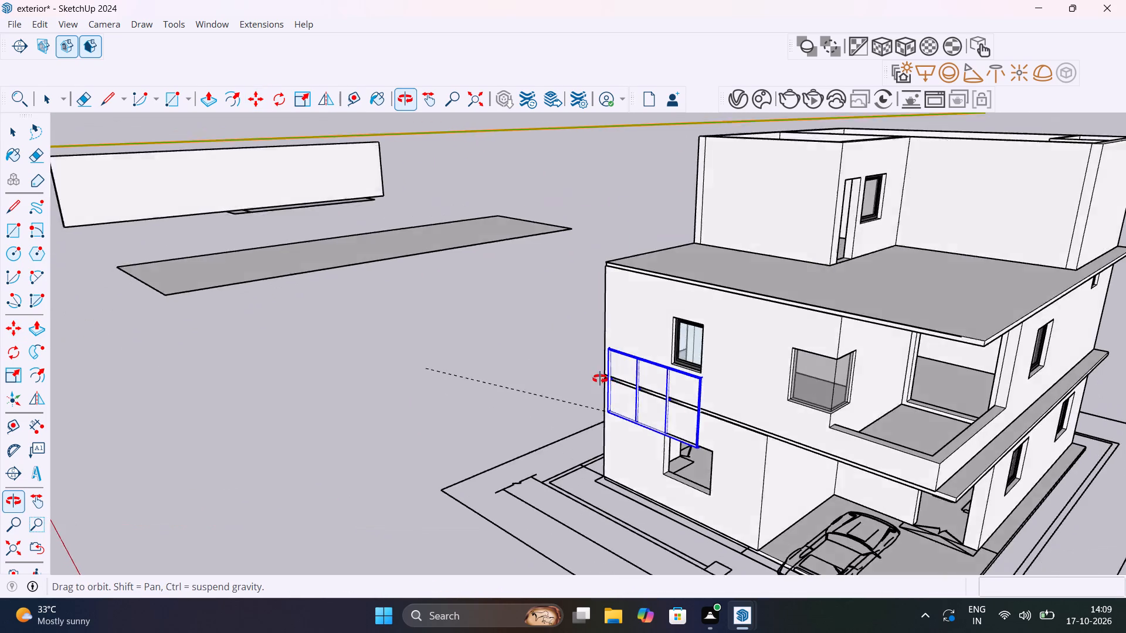
pyautogui.moveTo(600, 379); pyautogui.dragTo(599, 372, button='middle')
pyautogui.scroll(18, 933, 372)
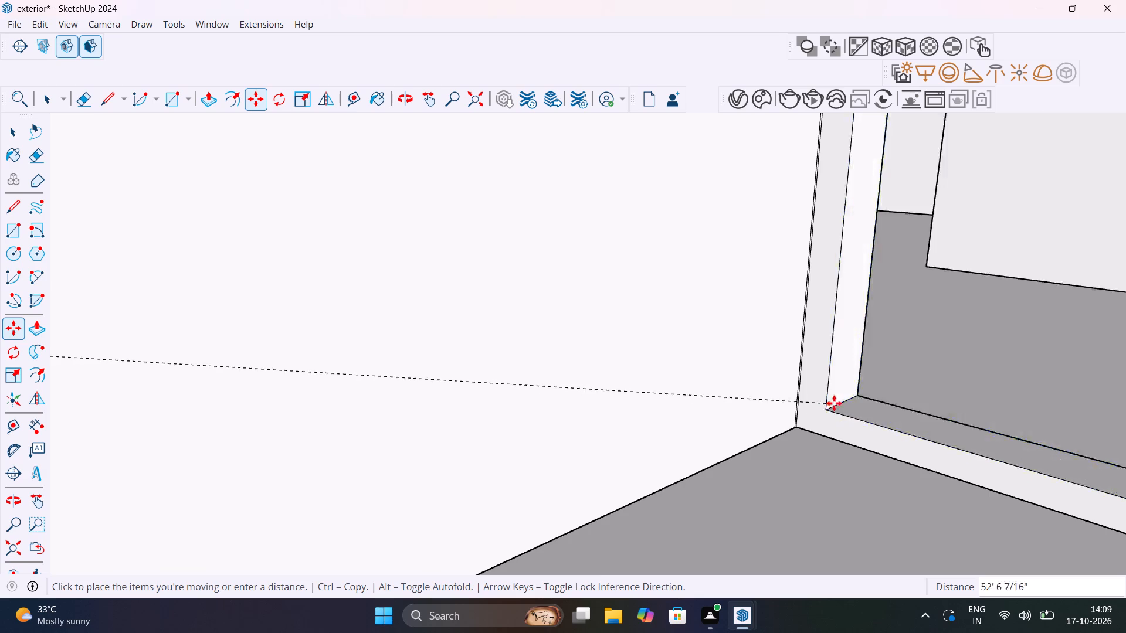
pyautogui.click(843, 400)
# Scale the three-panel window to fit the balcony opening, stretching it to the opening's top and narrowing its width to about 0.59.
pyautogui.scroll(-3, 798, 447)
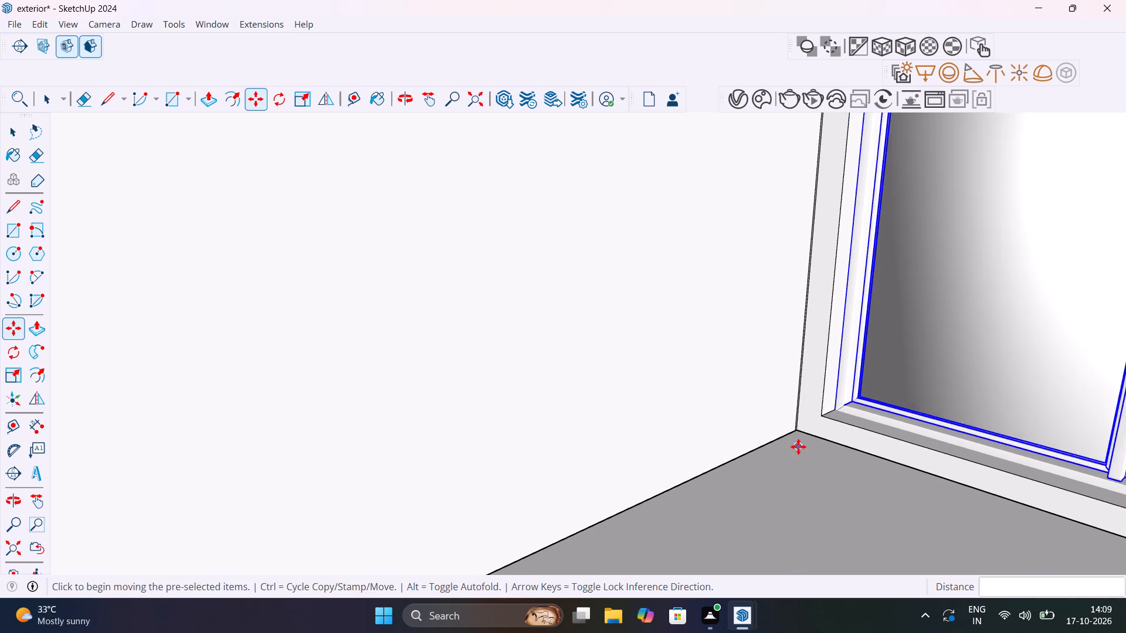
pyautogui.scroll(-16, 798, 447)
pyautogui.moveTo(808, 445); pyautogui.dragTo(909, 408, button='middle')
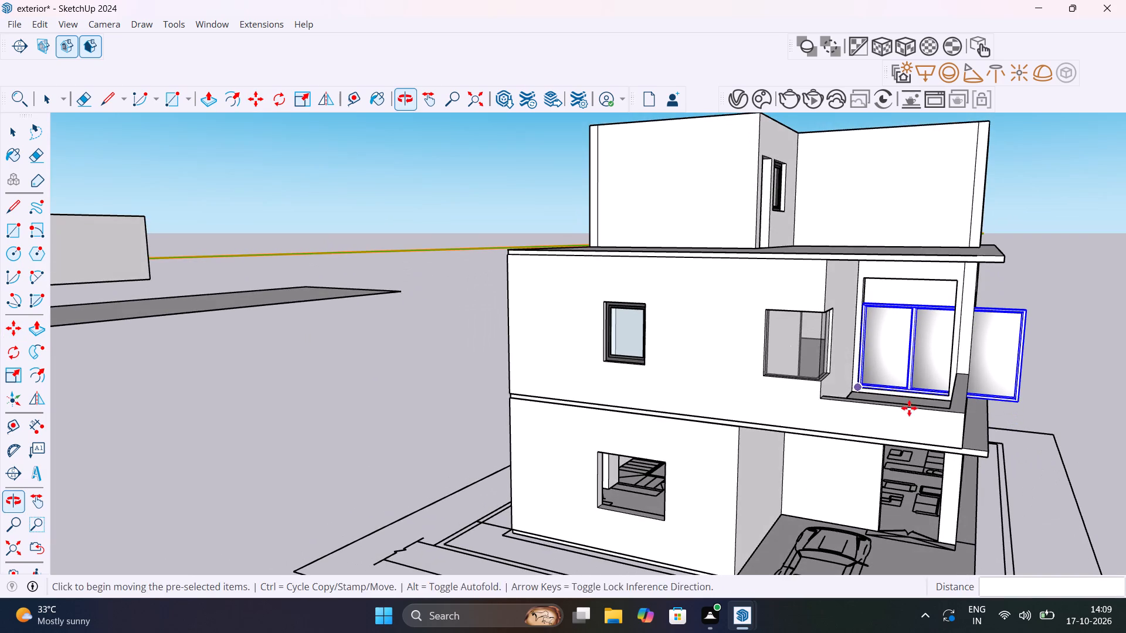
pyautogui.moveTo(920, 395); pyautogui.dragTo(915, 375, button='middle')
pyautogui.click(314, 107)
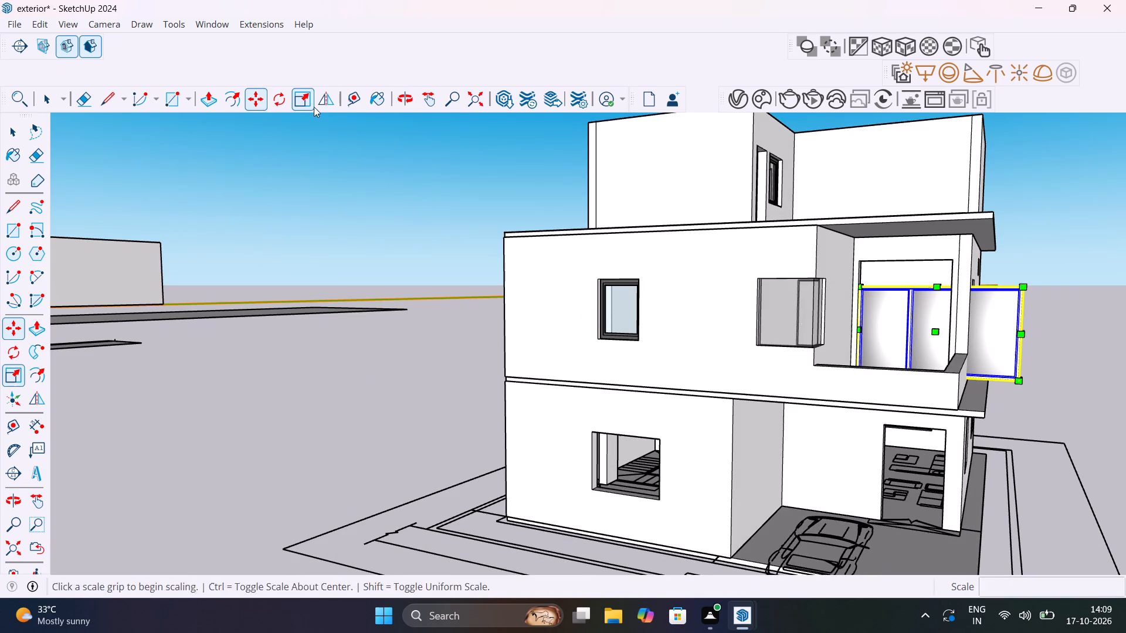
pyautogui.scroll(8, 926, 292)
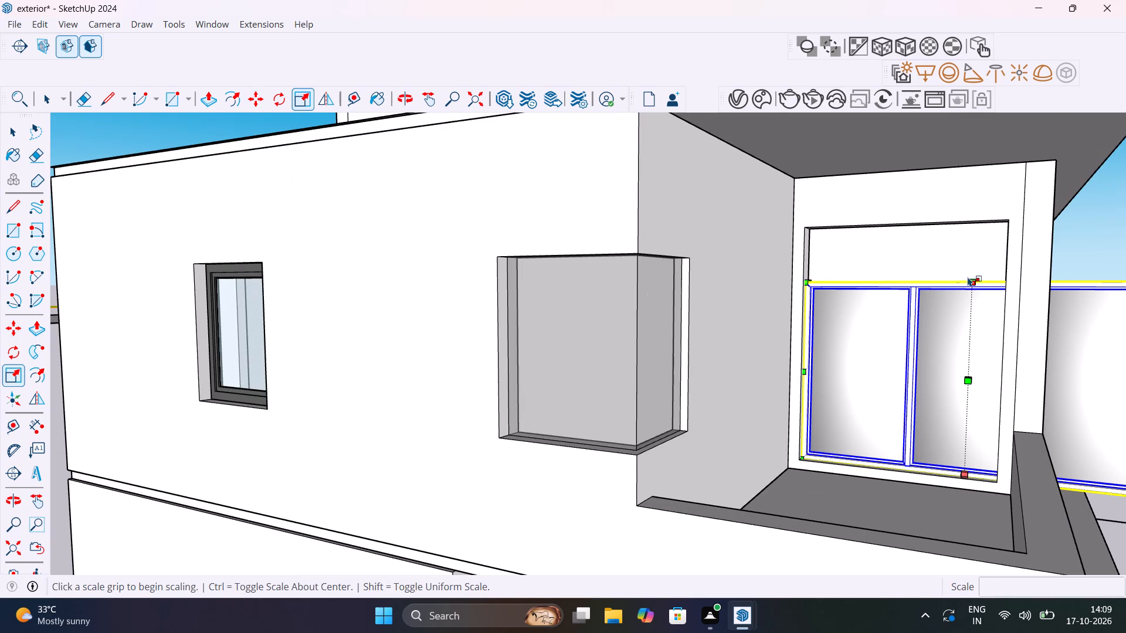
pyautogui.click(973, 279)
pyautogui.click(976, 224)
pyautogui.scroll(-4, 977, 292)
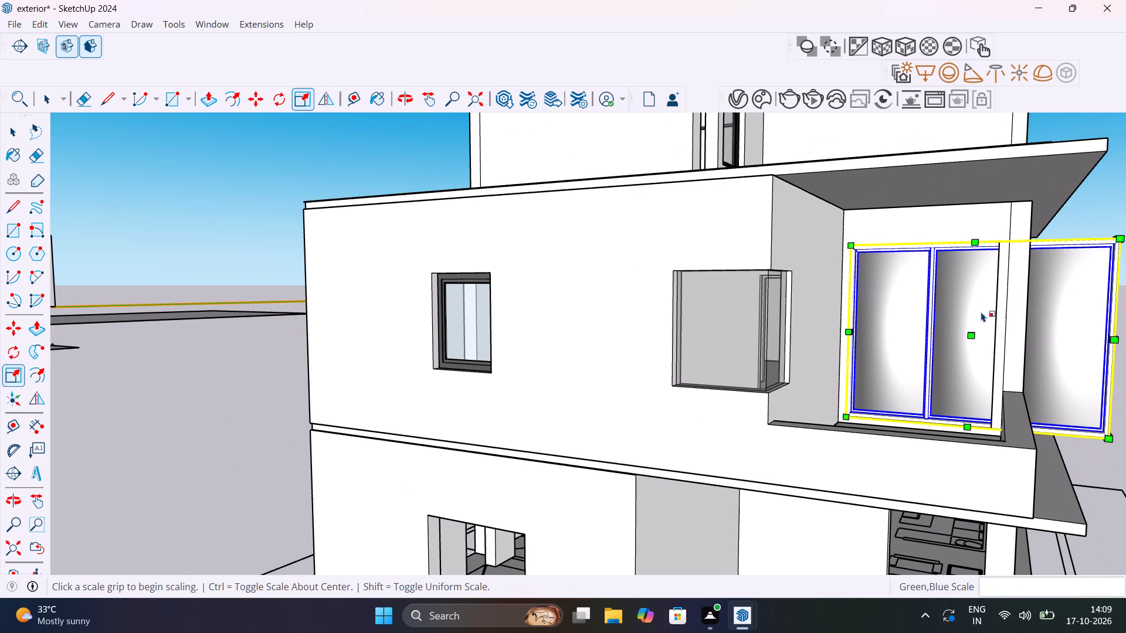
pyautogui.click(1112, 339)
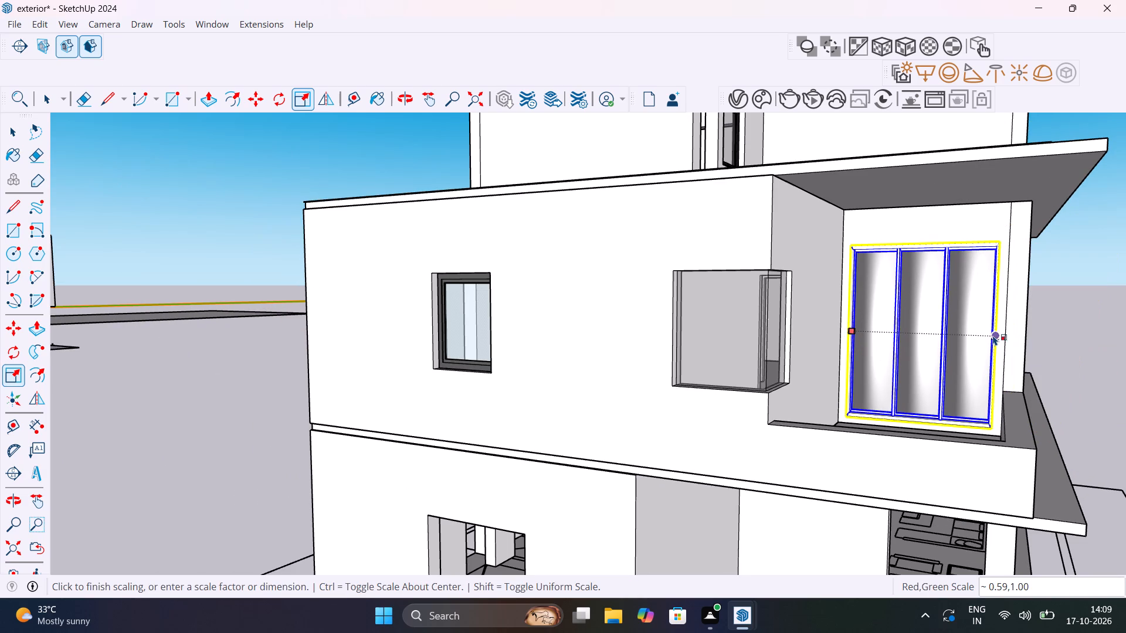
pyautogui.click(993, 335)
pyautogui.scroll(-10, 903, 364)
pyautogui.moveTo(921, 387); pyautogui.dragTo(764, 437, button='middle')
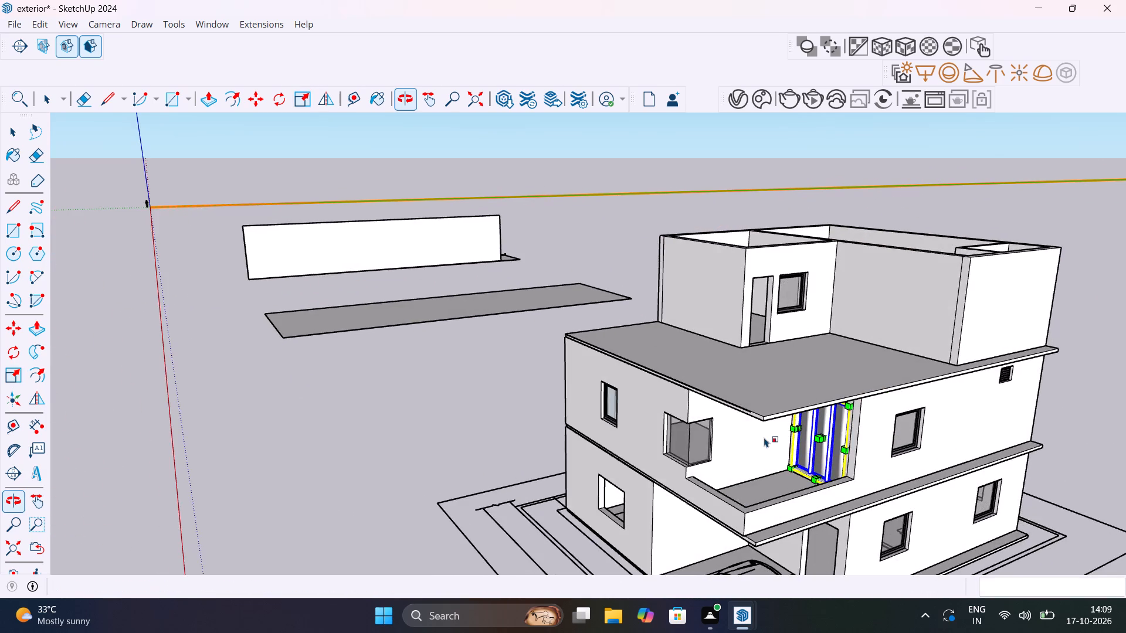
pyautogui.scroll(-7, 764, 437)
pyautogui.moveTo(775, 449); pyautogui.dragTo(893, 441, button='middle')
pyautogui.press('space')
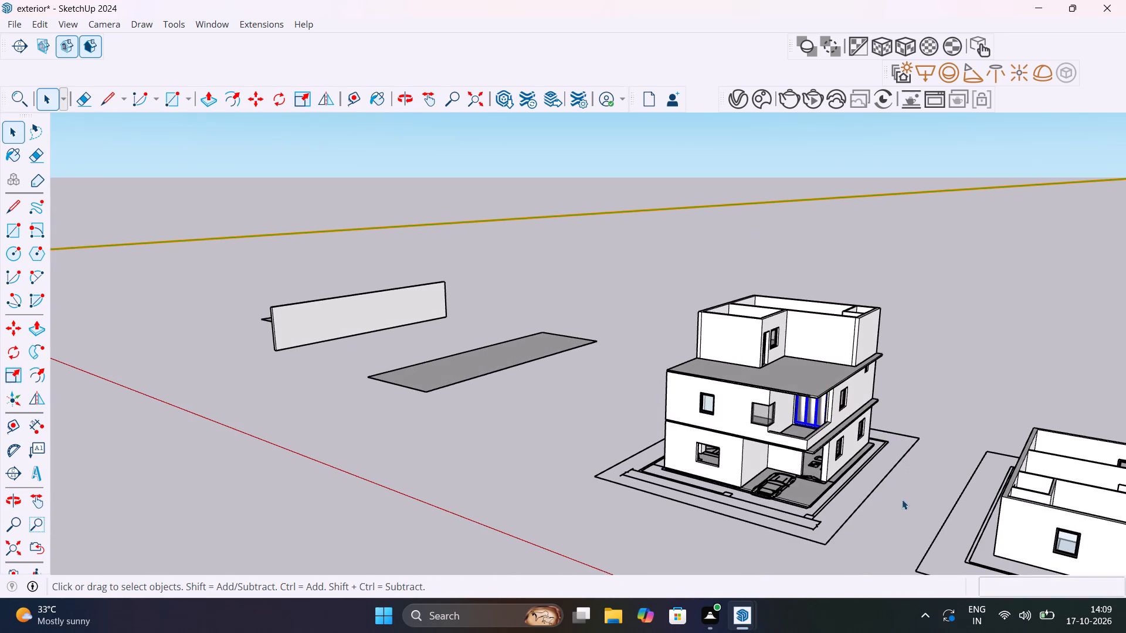
# Inspect the fitted three-panel balcony window and the front and side walls of the stacked house.
pyautogui.scroll(4, 881, 510)
pyautogui.click(921, 513)
pyautogui.moveTo(779, 411); pyautogui.dragTo(827, 381, button='middle')
pyautogui.scroll(12, 793, 353)
pyautogui.scroll(-3, 795, 355)
pyautogui.moveTo(796, 355); pyautogui.dragTo(737, 366, button='middle')
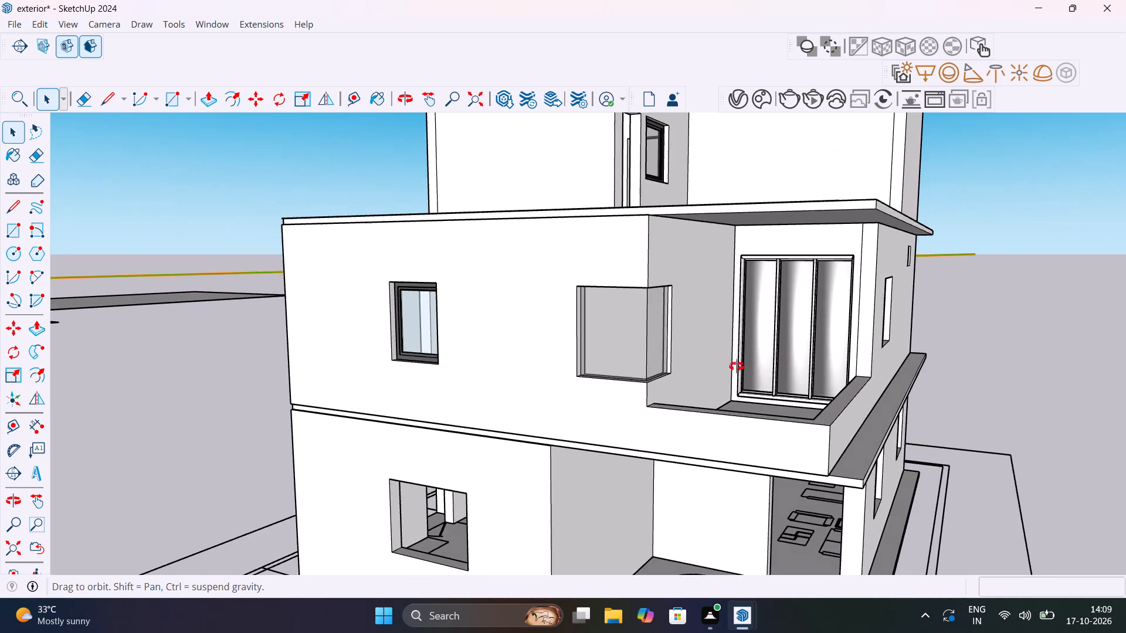
pyautogui.moveTo(737, 366); pyautogui.dragTo(402, 342, button='middle')
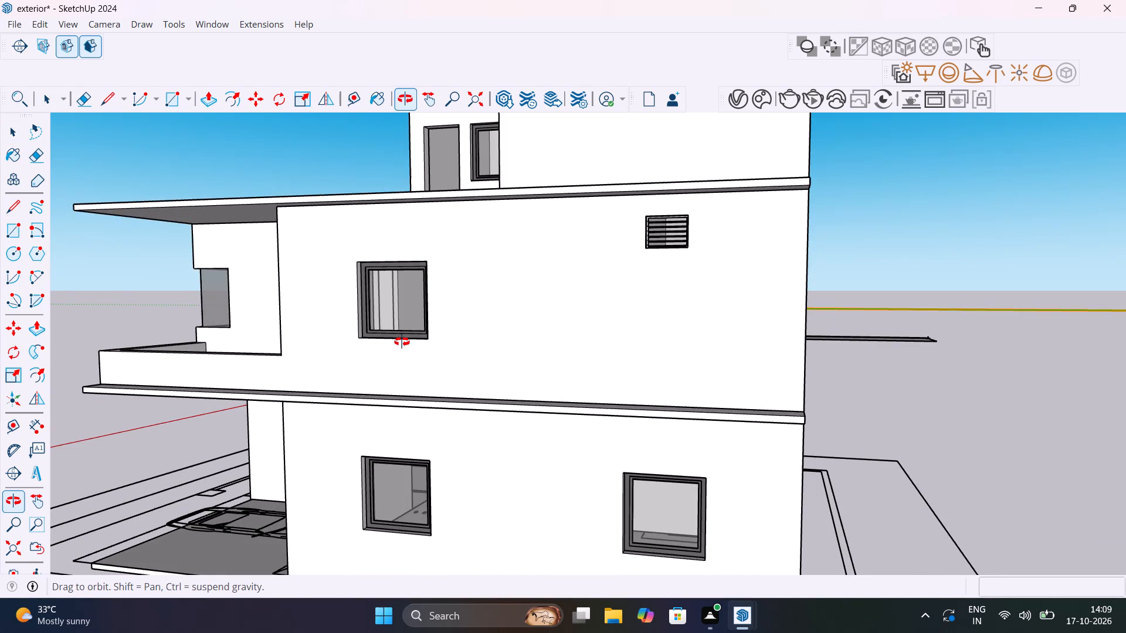
pyautogui.moveTo(402, 342); pyautogui.dragTo(534, 410, button='middle')
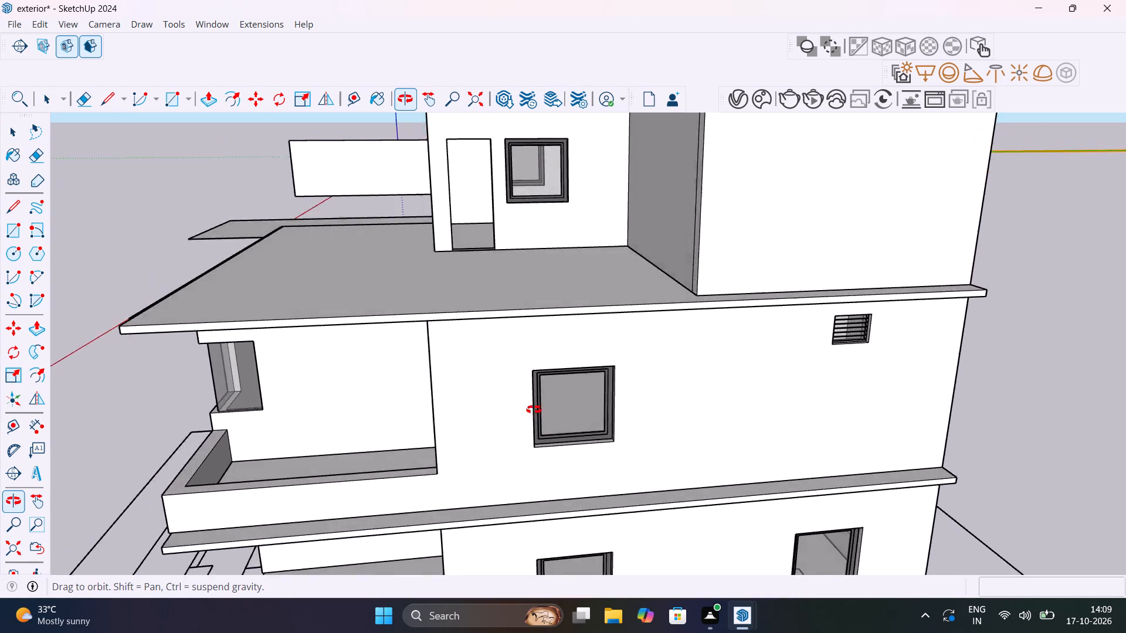
pyautogui.moveTo(534, 410); pyautogui.dragTo(771, 349, button='middle')
pyautogui.scroll(4, 771, 349)
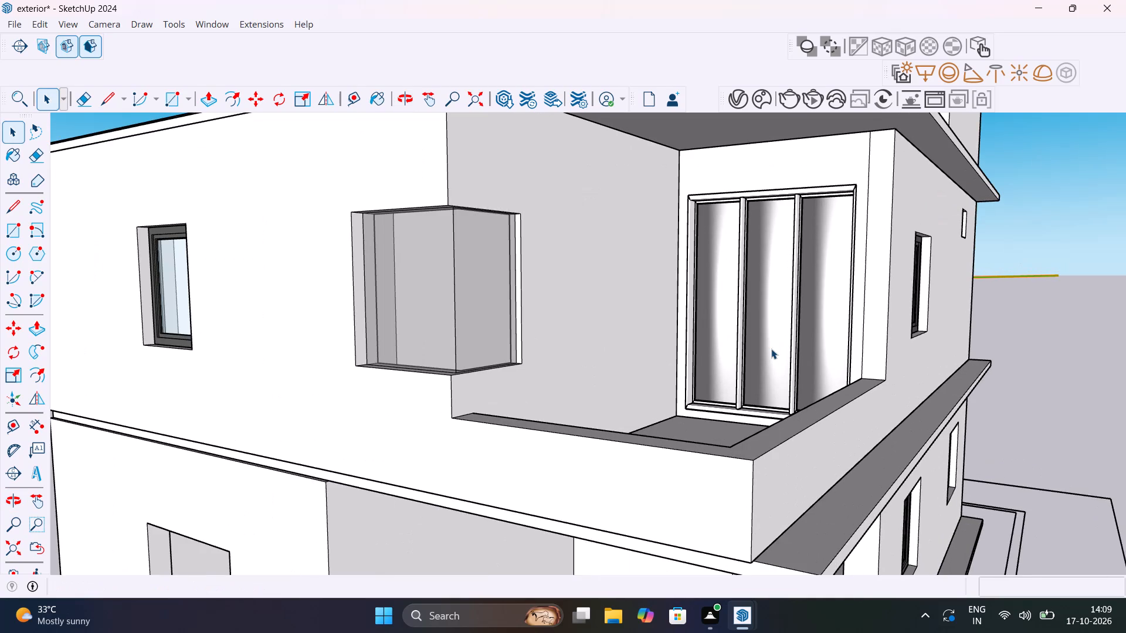
pyautogui.scroll(-5, 771, 349)
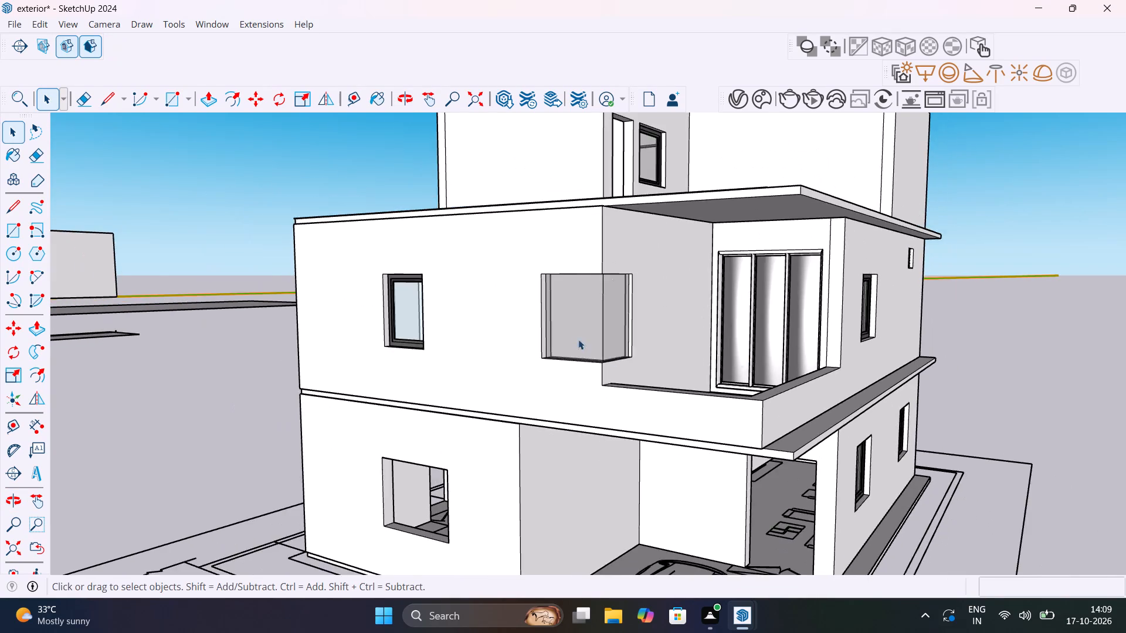
pyautogui.scroll(8, 571, 328)
pyautogui.click(658, 306)
pyautogui.scroll(-2, 627, 332)
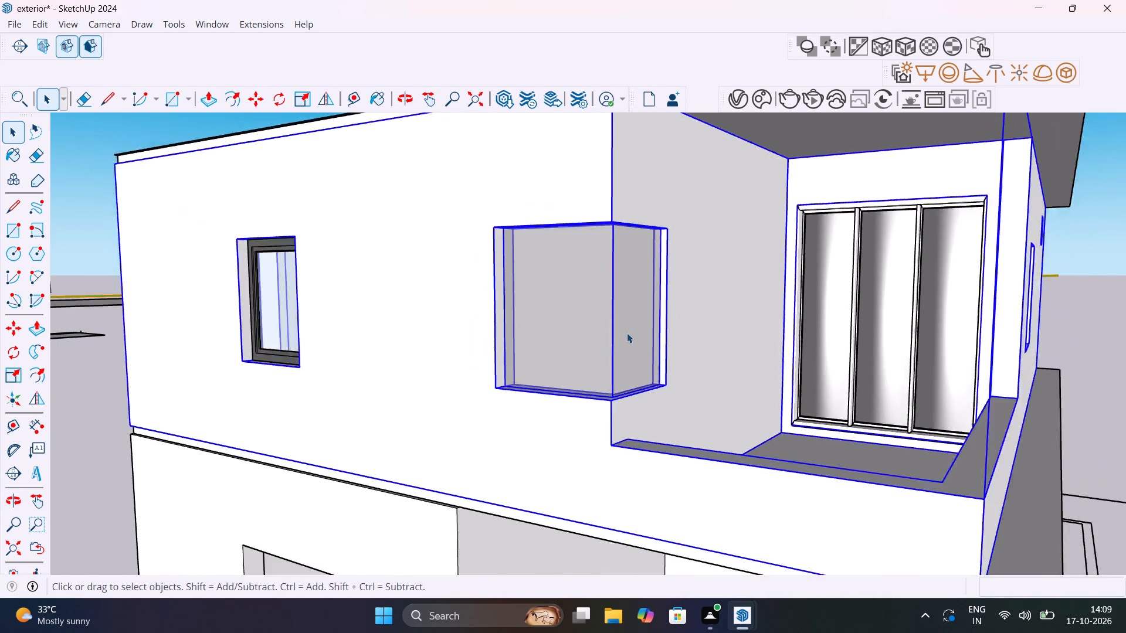
pyautogui.scroll(-11, 627, 333)
pyautogui.moveTo(774, 377); pyautogui.dragTo(734, 437, button='middle')
pyautogui.click(1000, 355)
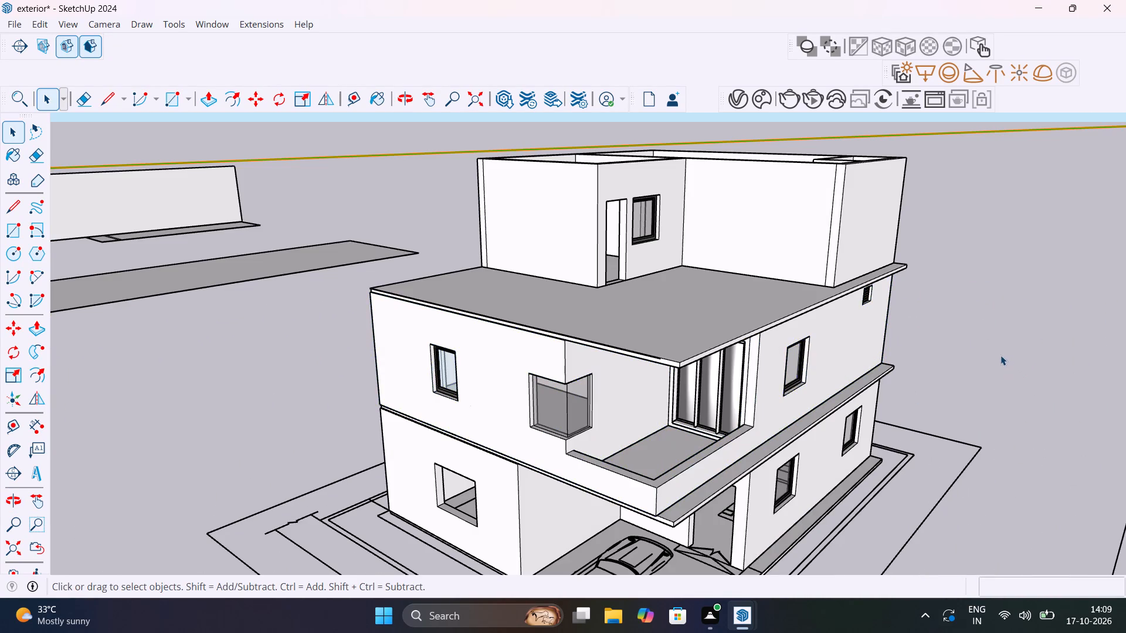
# Examine the open corner window beside the balcony and the house's other elevations for openings still without windows.
pyautogui.scroll(15, 630, 395)
pyautogui.scroll(2, 519, 499)
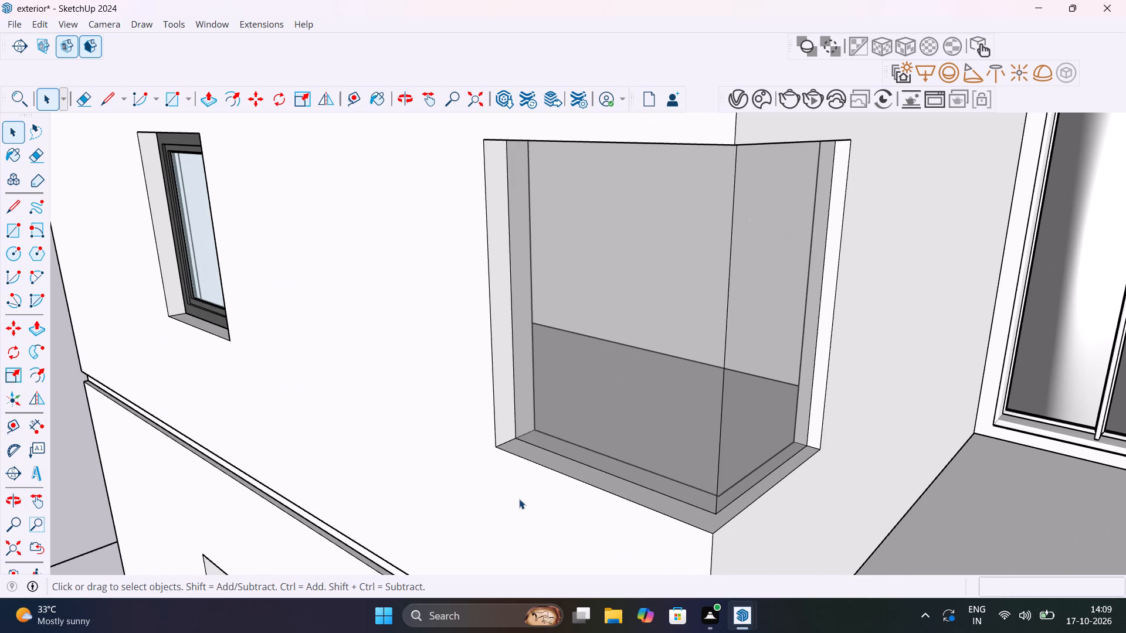
pyautogui.scroll(-4, 527, 475)
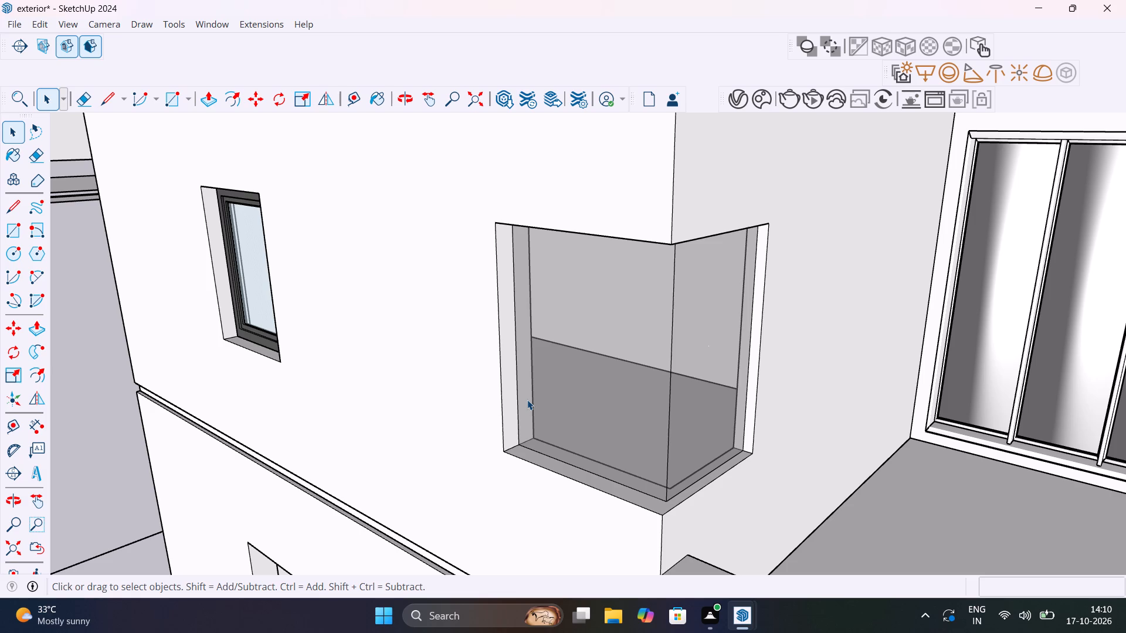
pyautogui.scroll(-5, 557, 394)
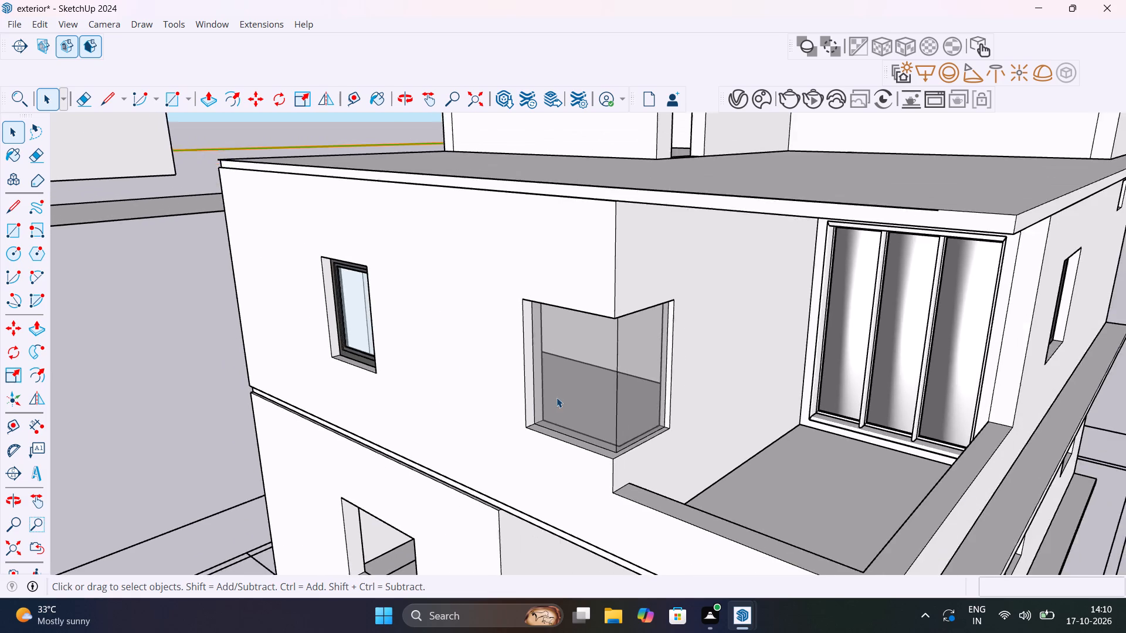
pyautogui.scroll(-5, 557, 397)
pyautogui.scroll(-2, 579, 451)
pyautogui.scroll(10, 582, 460)
pyautogui.scroll(-5, 606, 464)
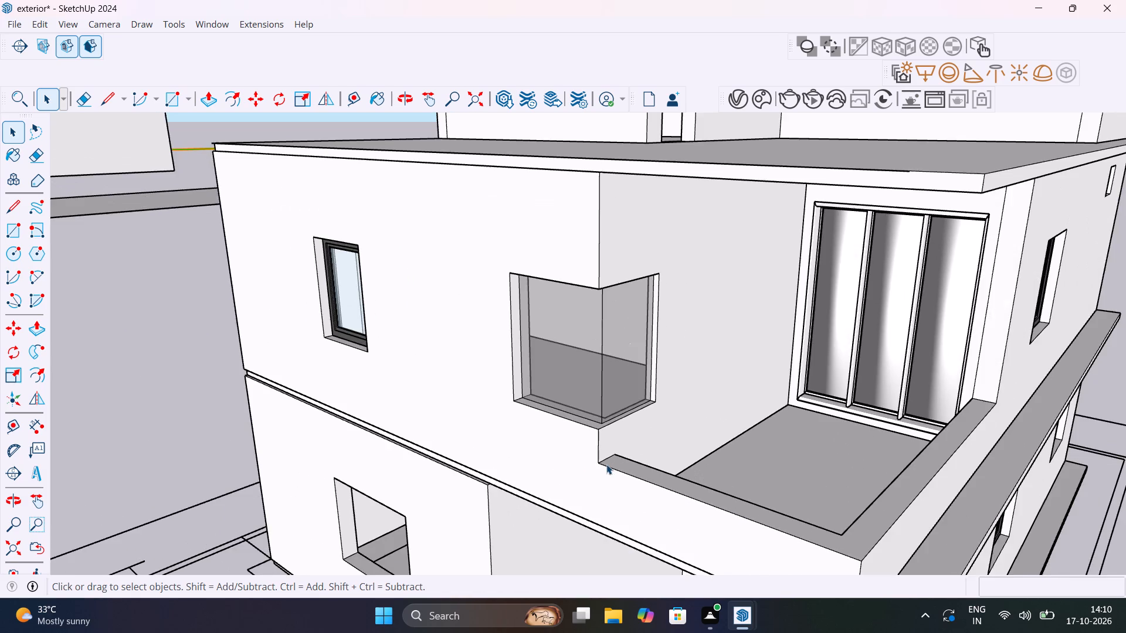
pyautogui.scroll(-11, 606, 464)
pyautogui.moveTo(569, 405); pyautogui.dragTo(1049, 544, button='middle')
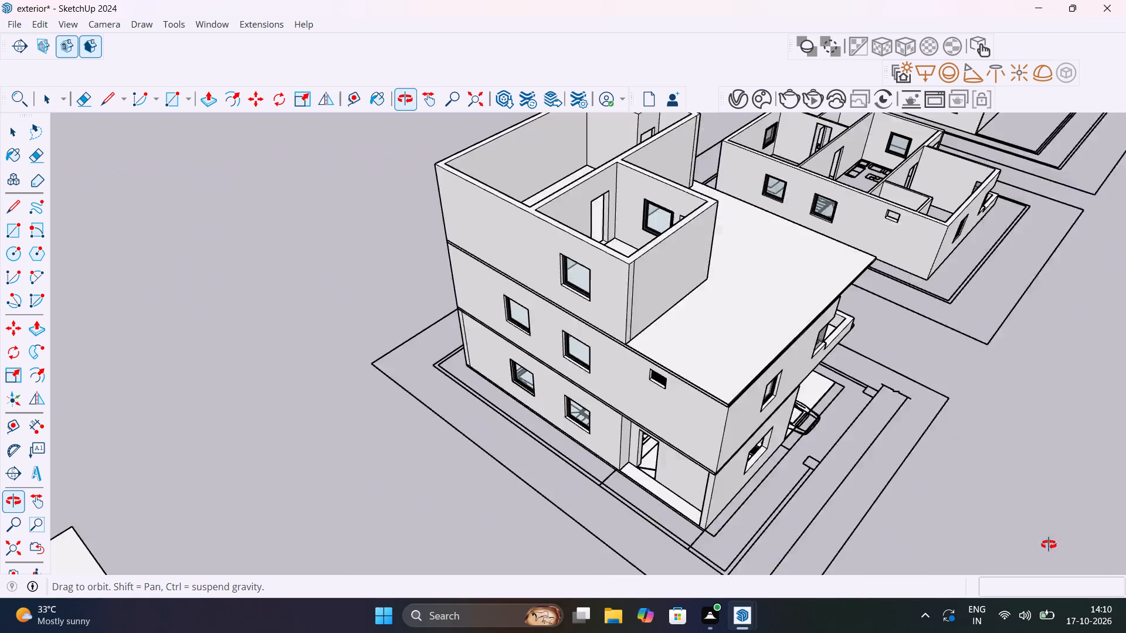
pyautogui.moveTo(1049, 544); pyautogui.dragTo(587, 416, button='middle')
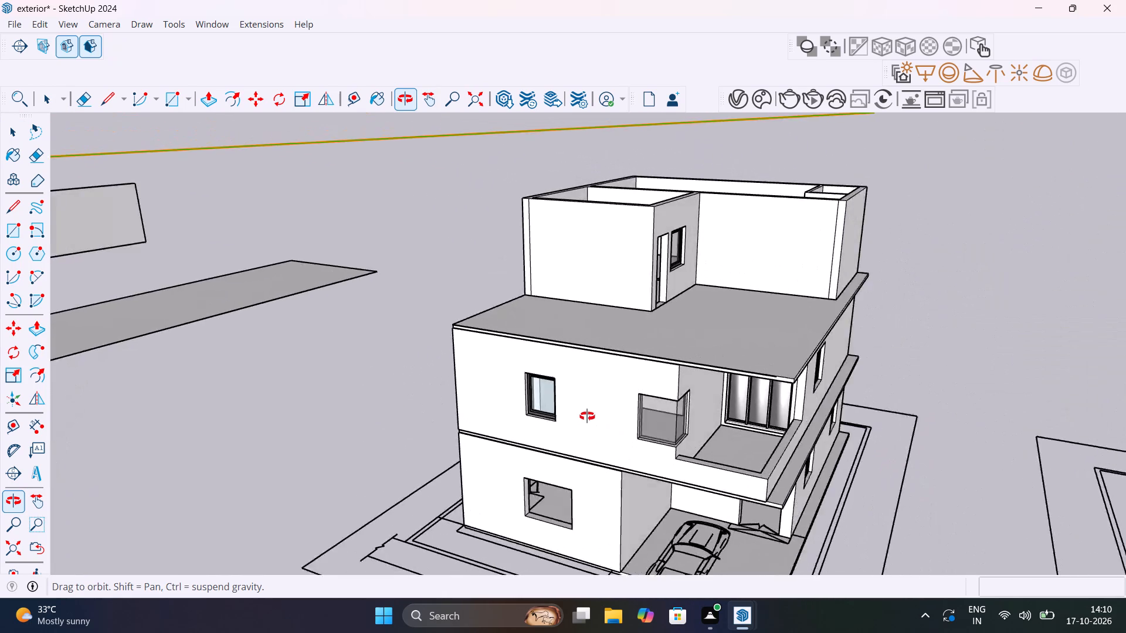
pyautogui.moveTo(587, 416); pyautogui.dragTo(562, 389, button='middle')
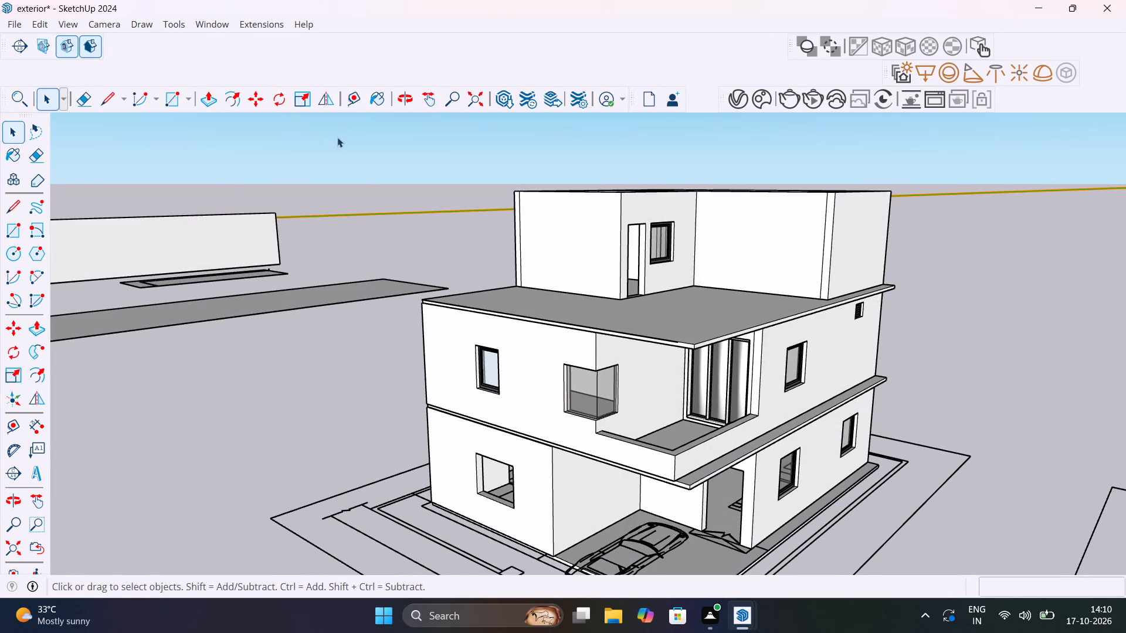
pyautogui.scroll(-3, 484, 481)
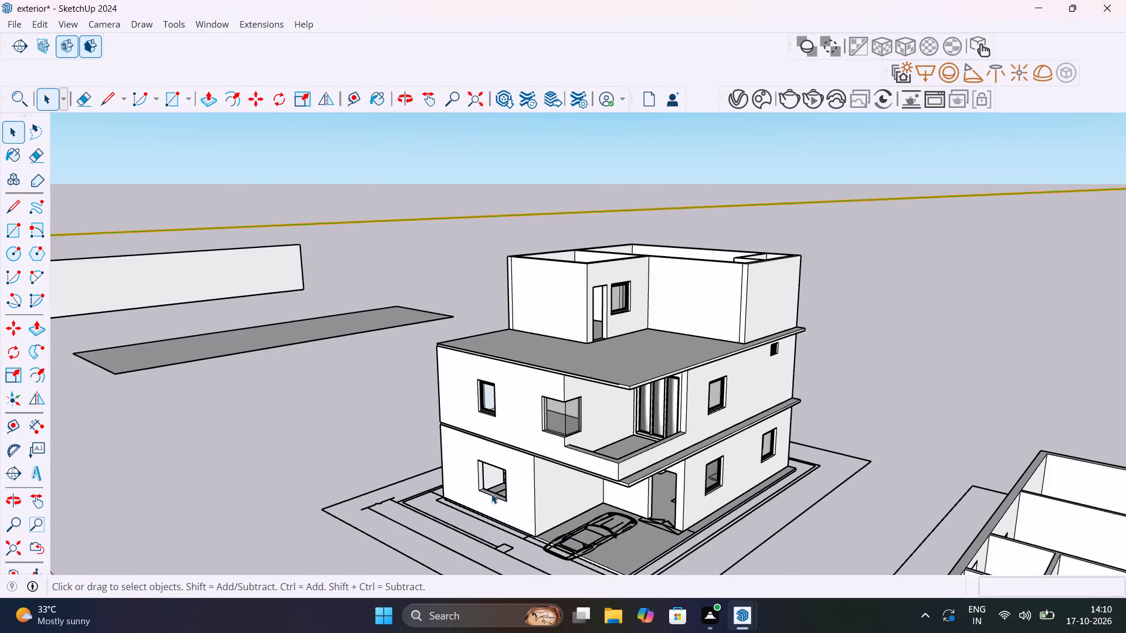
pyautogui.moveTo(521, 450); pyautogui.dragTo(584, 437, button='middle')
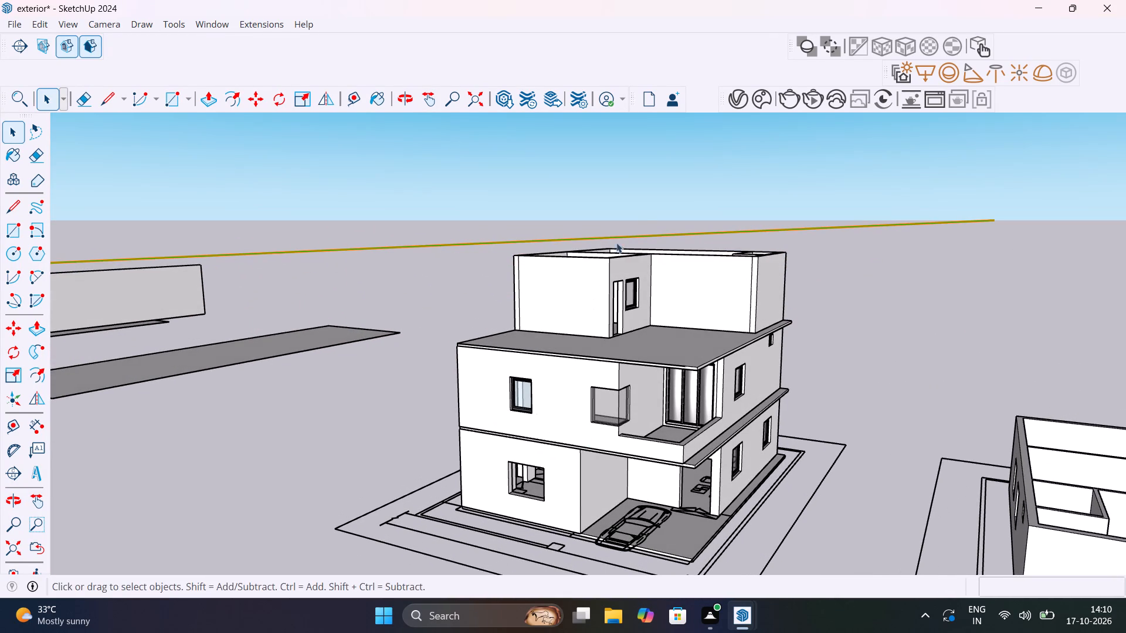
# Browse the online and downloaded window assets in the Chaos Cosmos Browser for a design suiting the remaining openings.
pyautogui.click(765, 98)
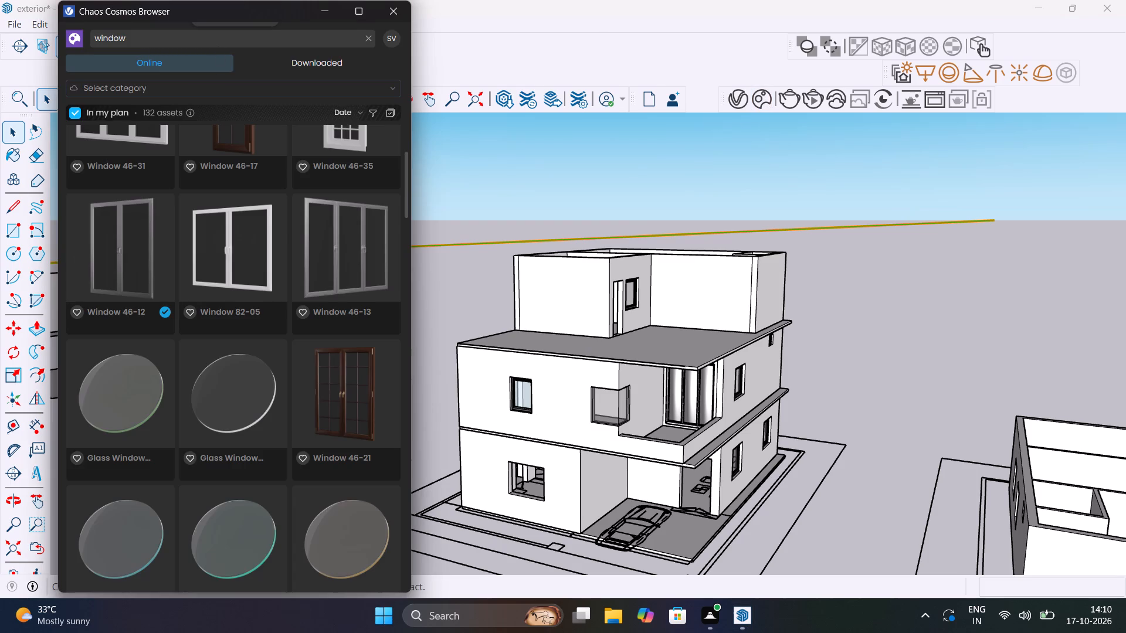
pyautogui.scroll(11, 288, 281)
pyautogui.scroll(-4, 290, 284)
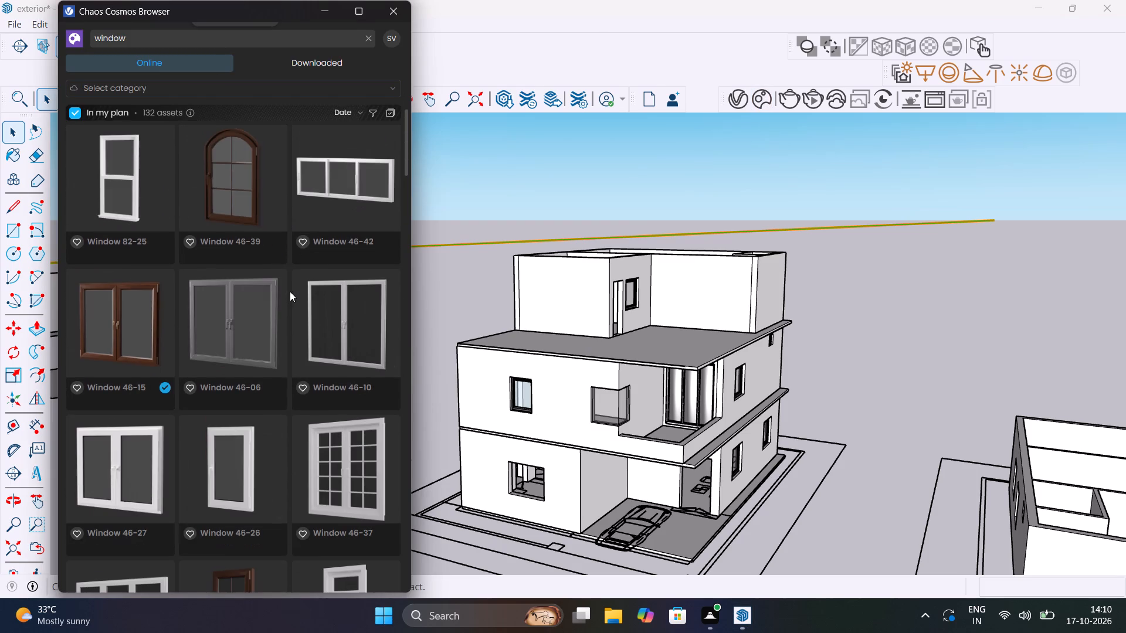
pyautogui.scroll(6, 290, 291)
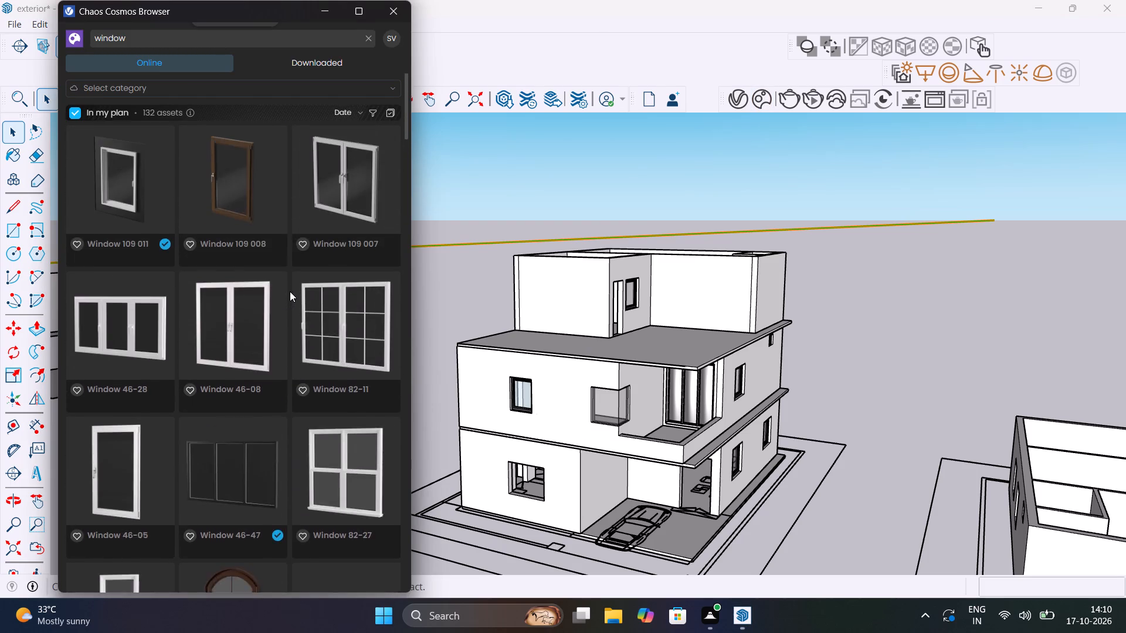
pyautogui.scroll(8, 290, 291)
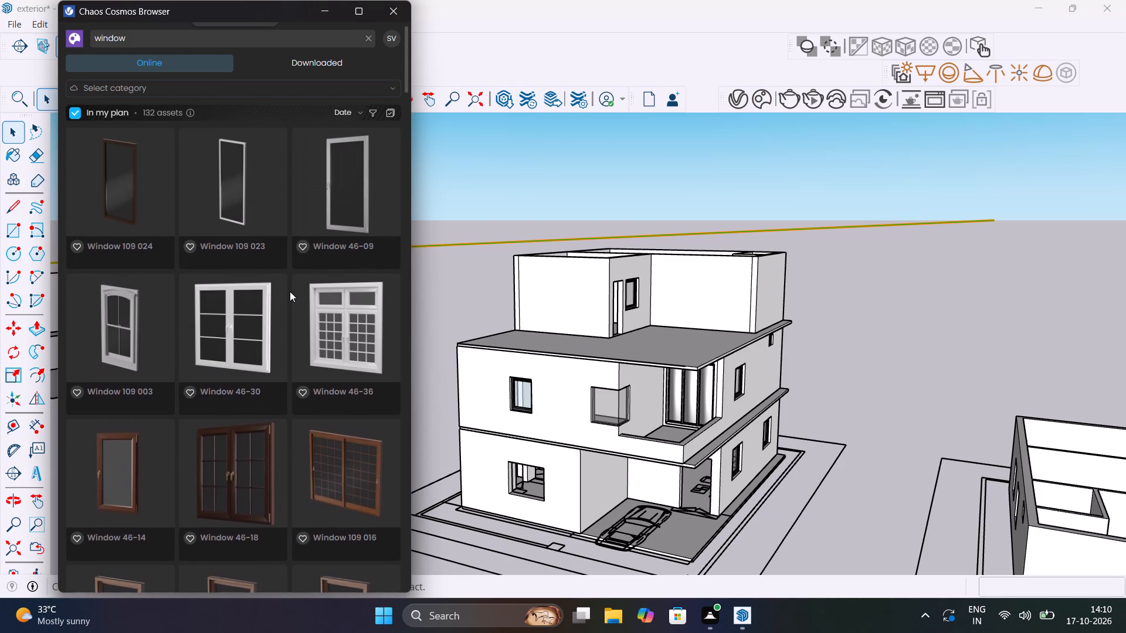
pyautogui.scroll(3, 290, 291)
pyautogui.scroll(-3, 290, 291)
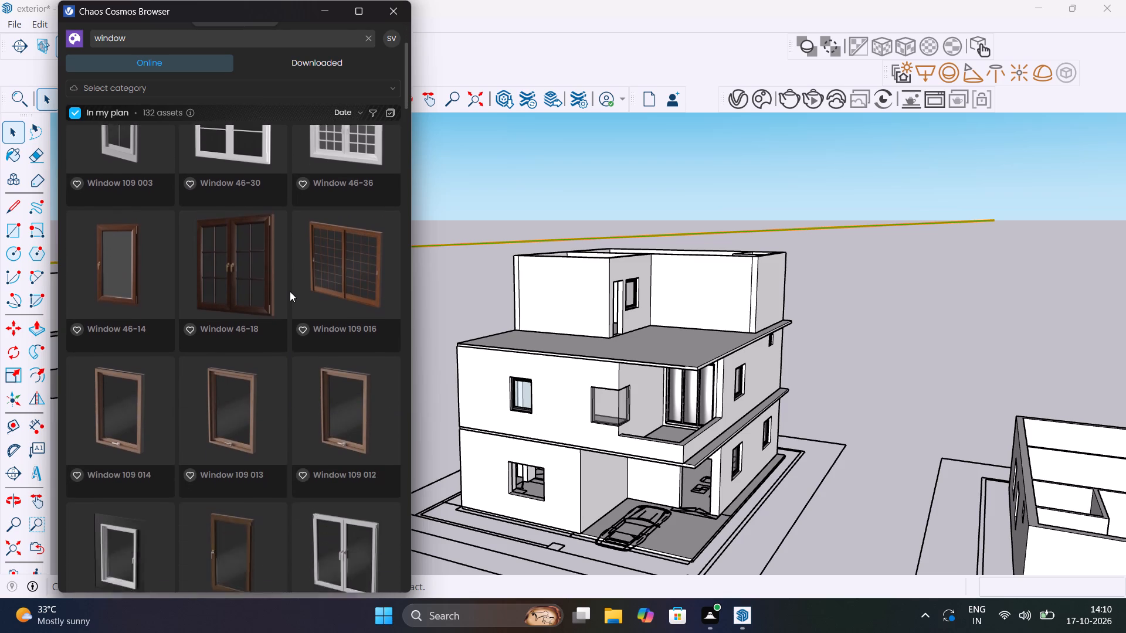
pyautogui.scroll(-7, 290, 291)
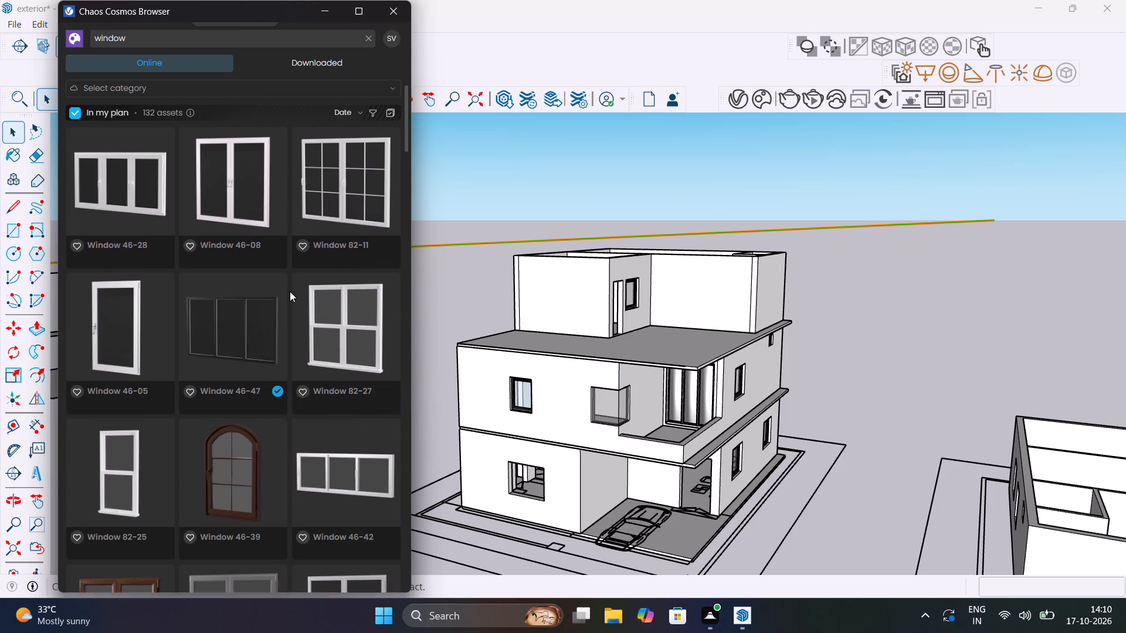
pyautogui.scroll(-7, 290, 291)
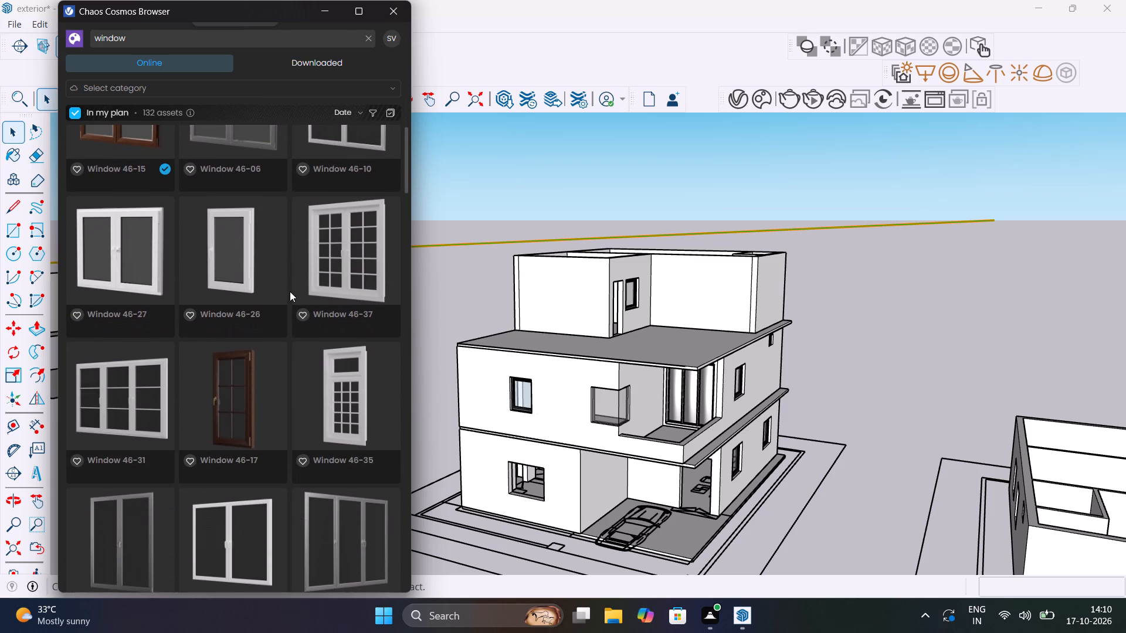
pyautogui.scroll(-4, 290, 291)
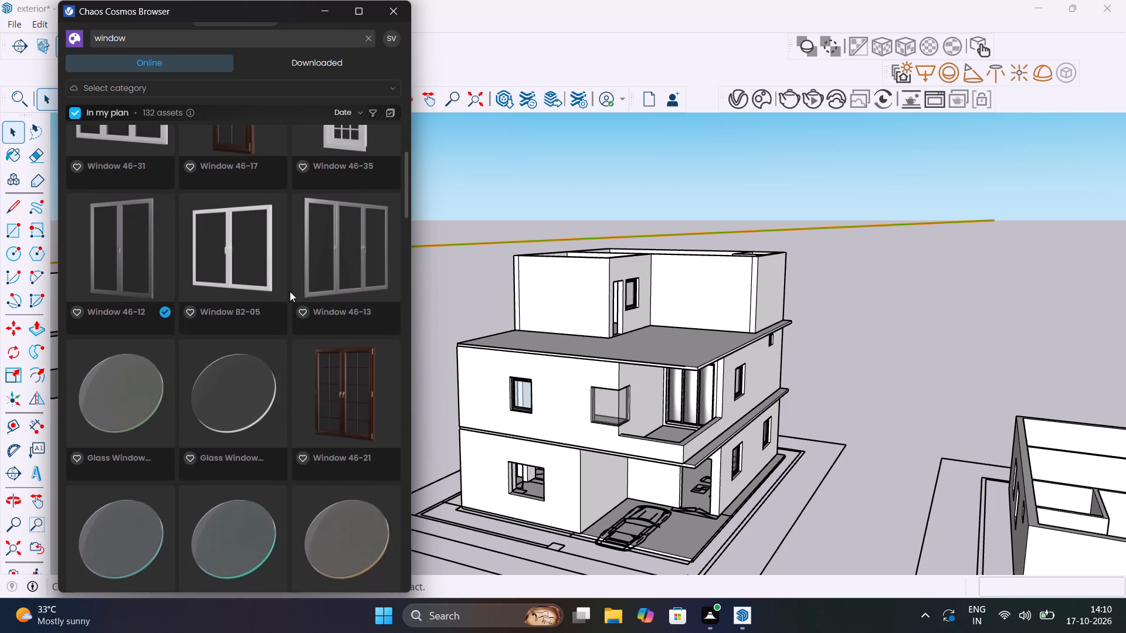
pyautogui.scroll(11, 290, 291)
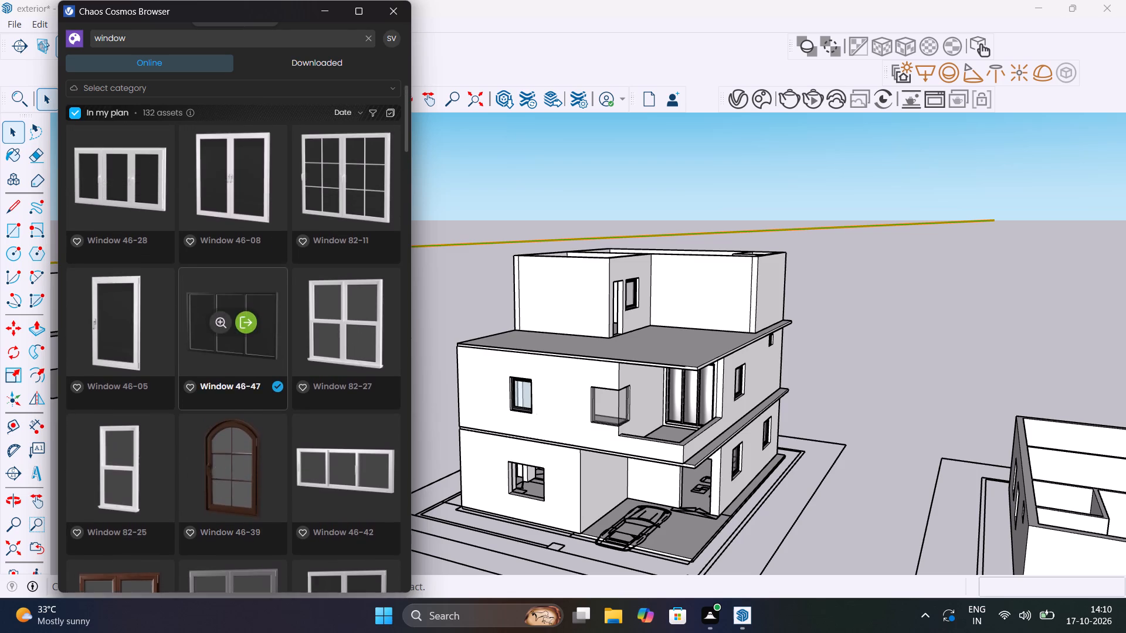
pyautogui.scroll(4, 277, 291)
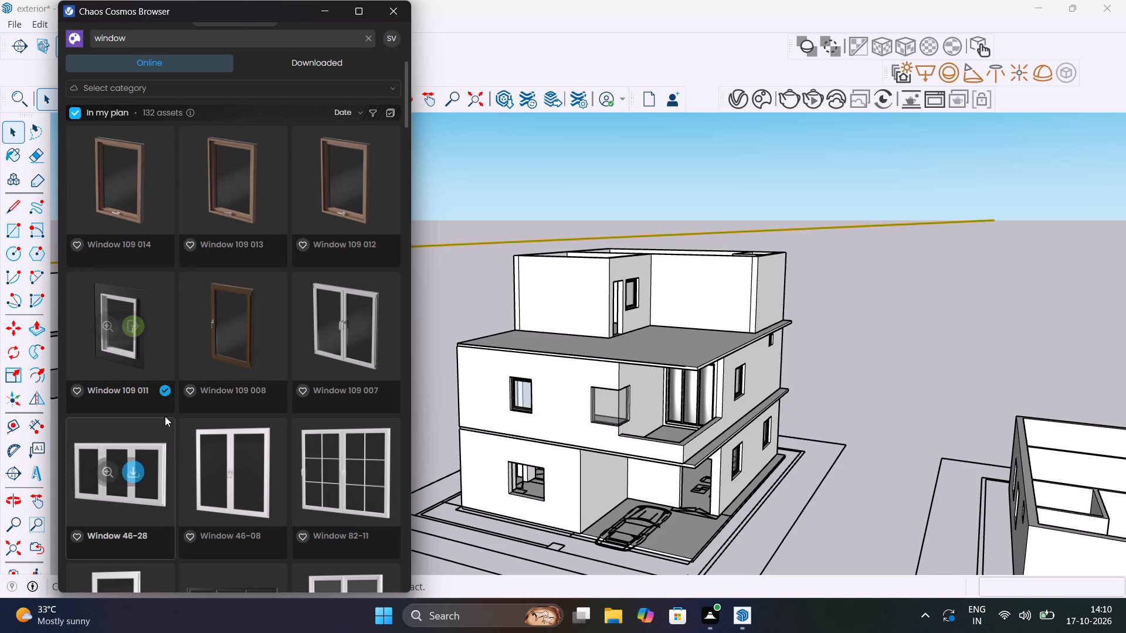
pyautogui.click(313, 66)
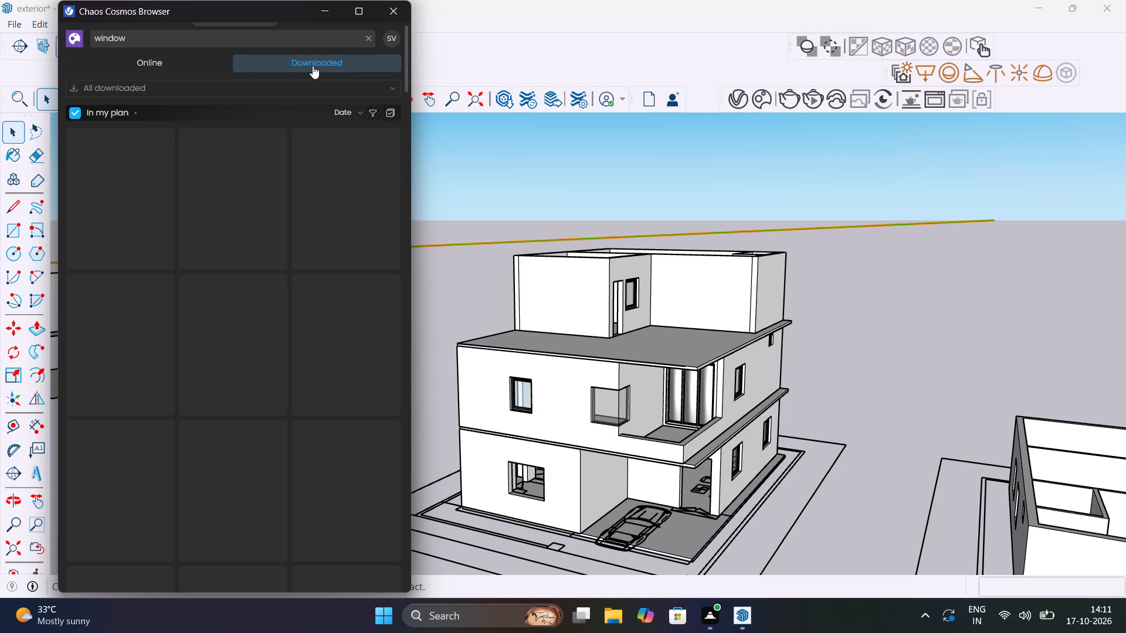
pyautogui.click(172, 63)
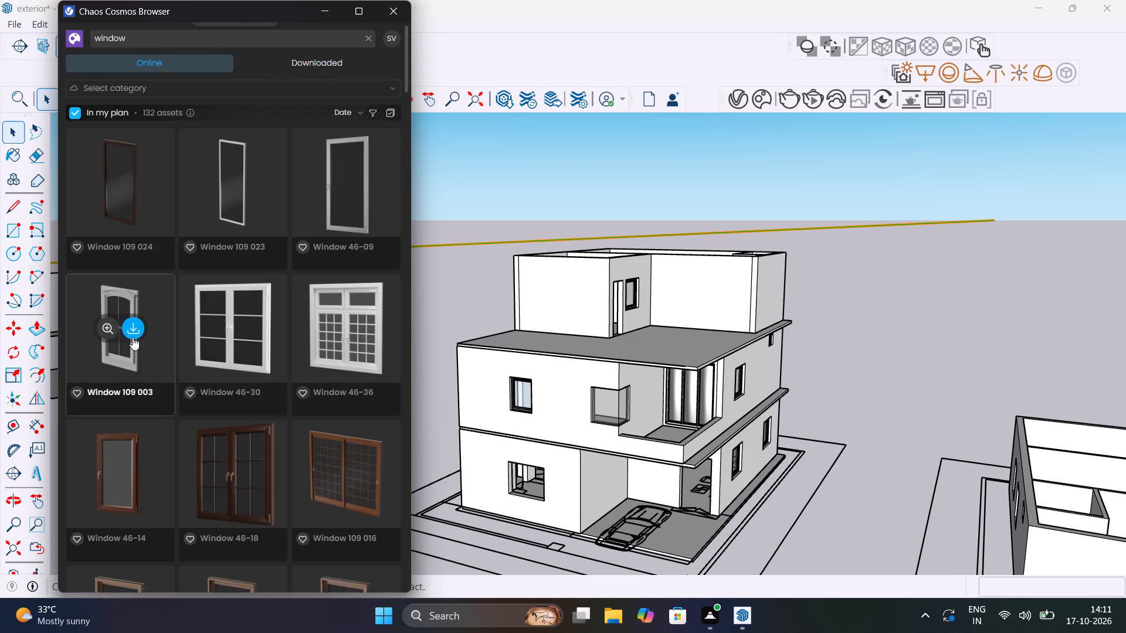
# Import Window 109 011 from the online Chaos Cosmos window assets and place it in the ground-floor front wall opening.
pyautogui.scroll(-3, 133, 486)
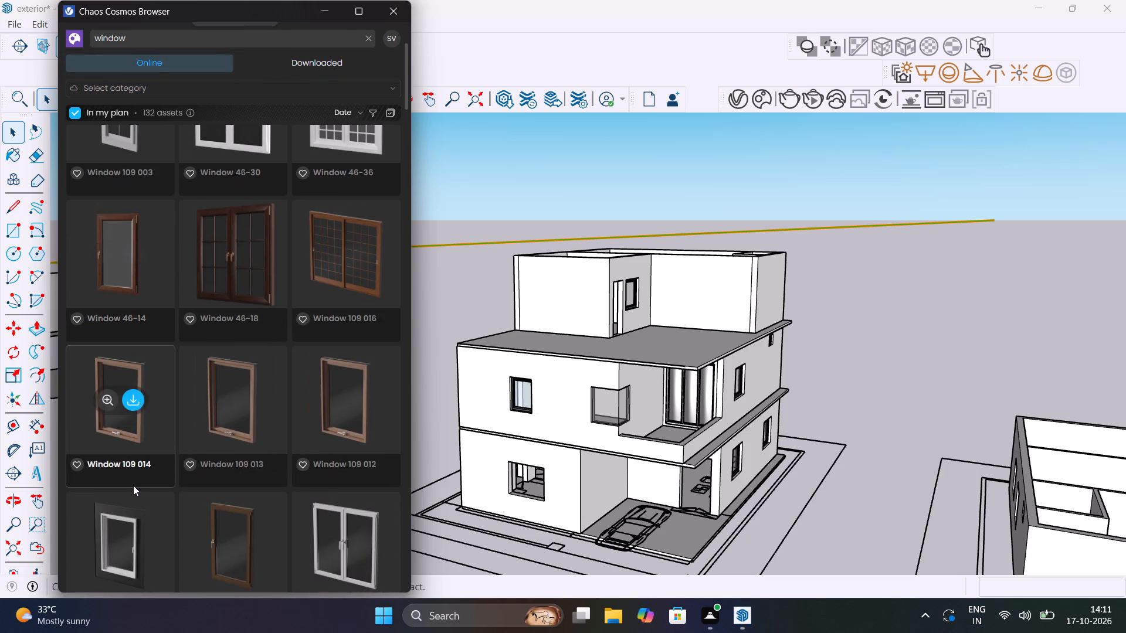
pyautogui.scroll(-2, 133, 485)
pyautogui.click(136, 404)
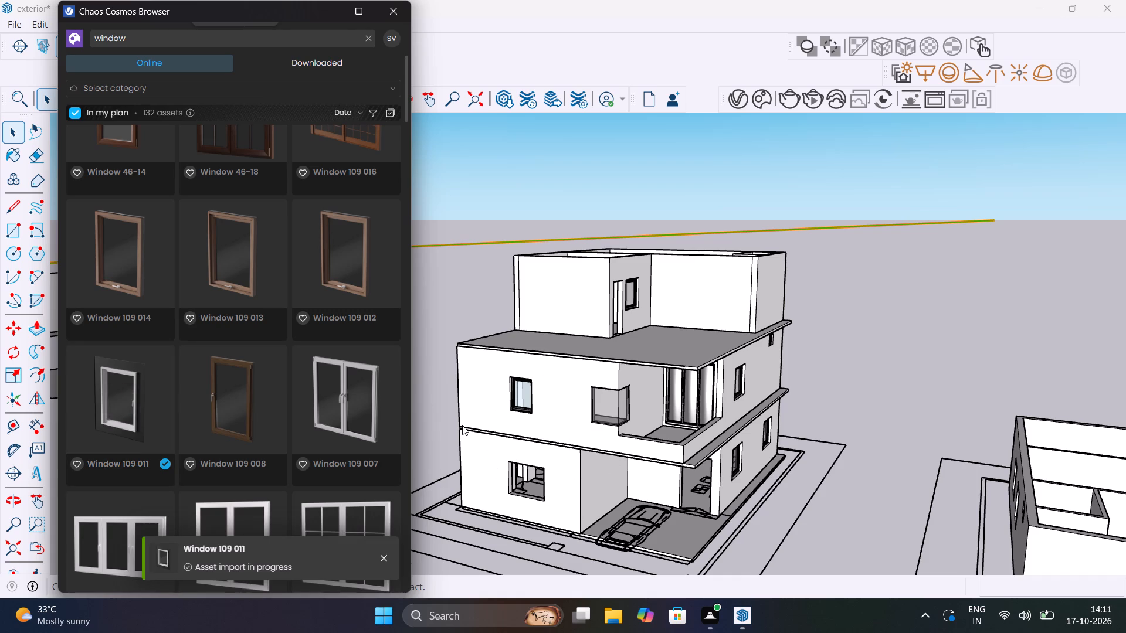
pyautogui.scroll(6, 411, 430)
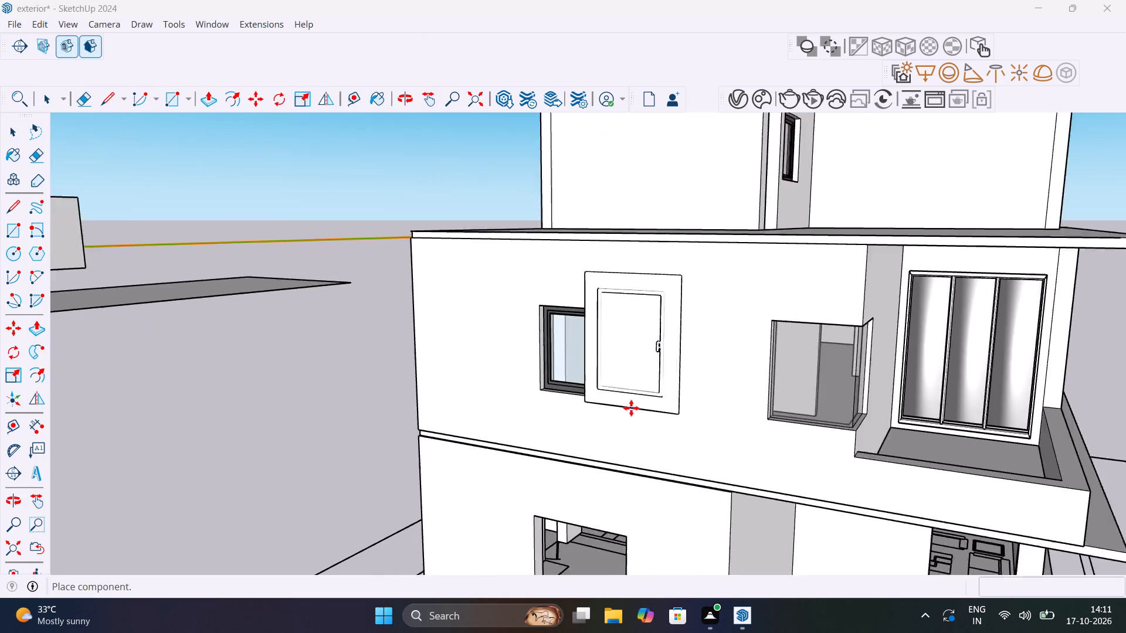
pyautogui.scroll(6, 631, 408)
pyautogui.scroll(-8, 570, 384)
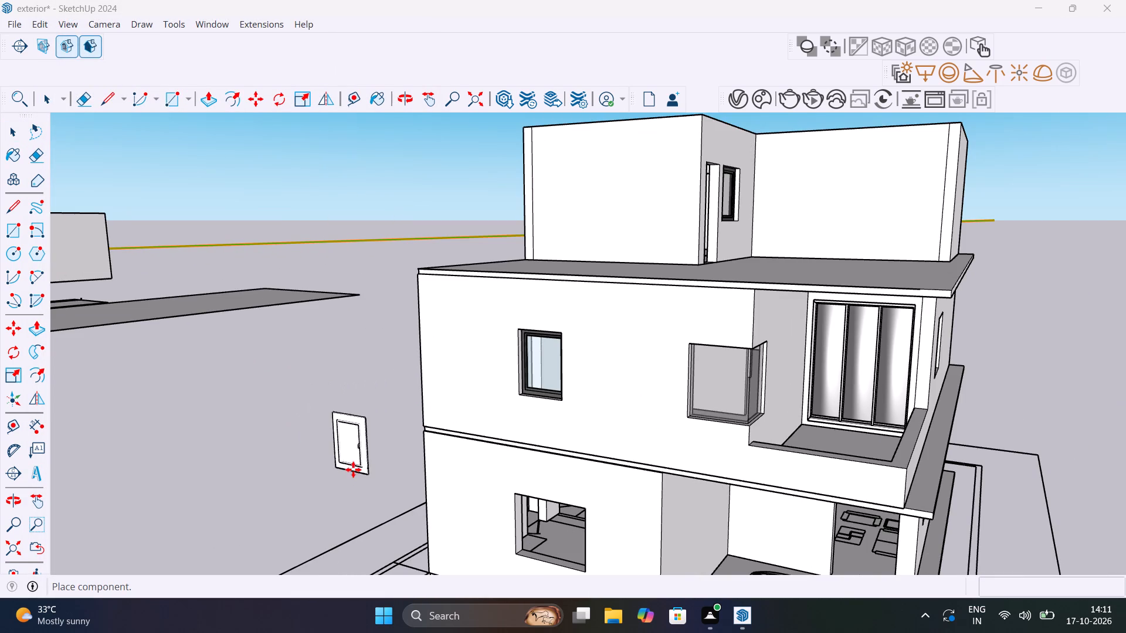
pyautogui.moveTo(387, 389); pyautogui.dragTo(388, 428, button='middle')
pyautogui.scroll(-6, 530, 536)
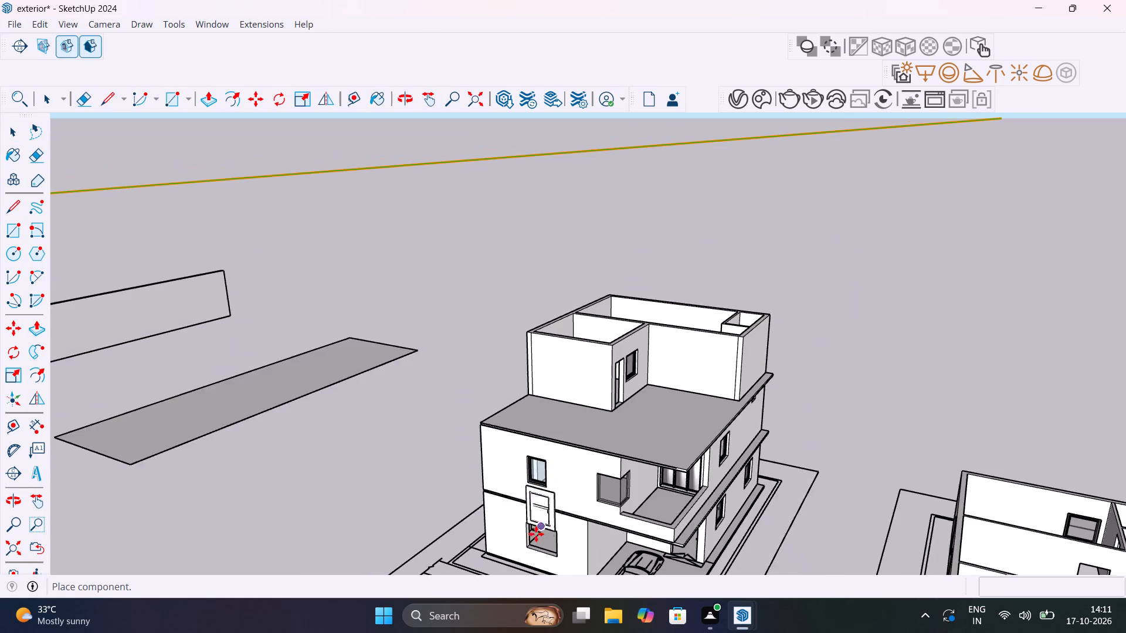
pyautogui.scroll(-4, 536, 534)
pyautogui.scroll(19, 542, 578)
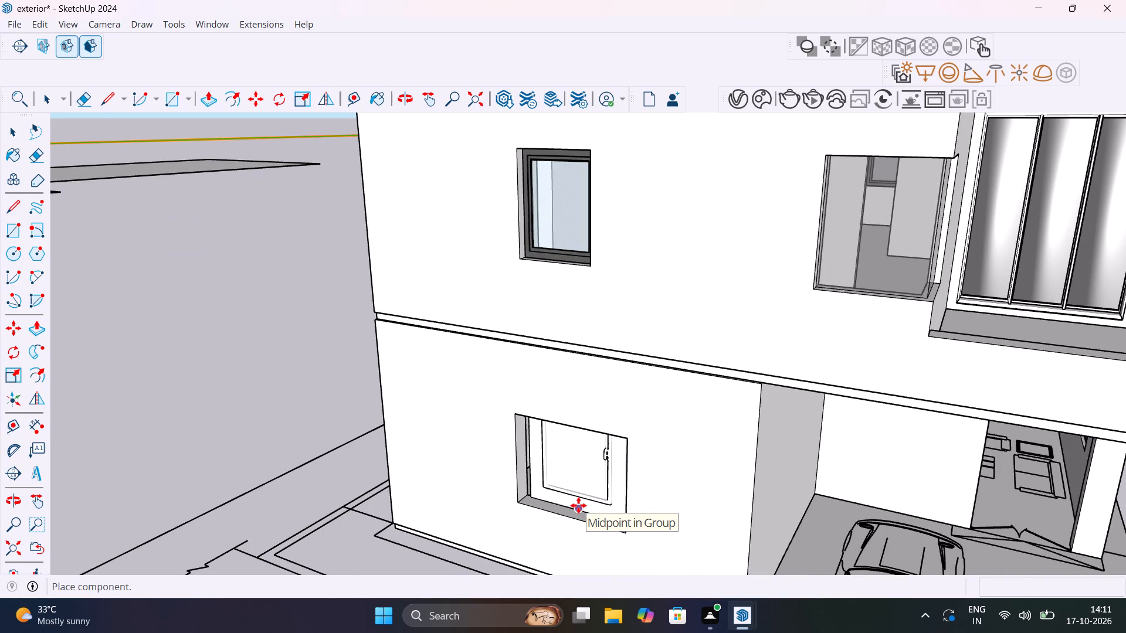
pyautogui.scroll(8, 569, 515)
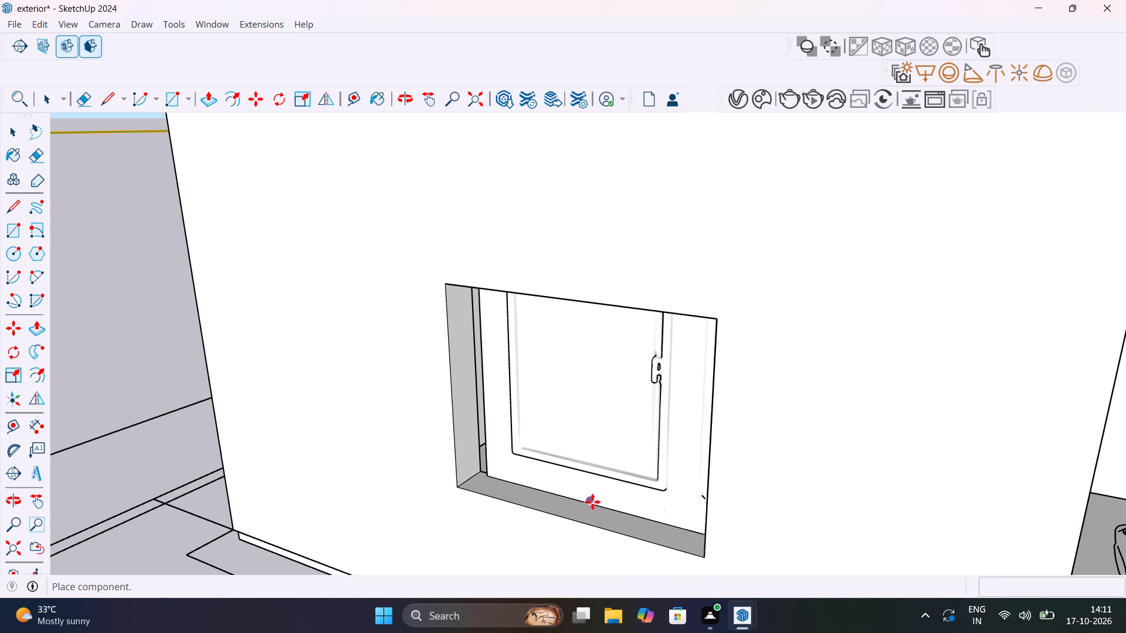
pyautogui.click(593, 502)
pyautogui.scroll(-2, 541, 513)
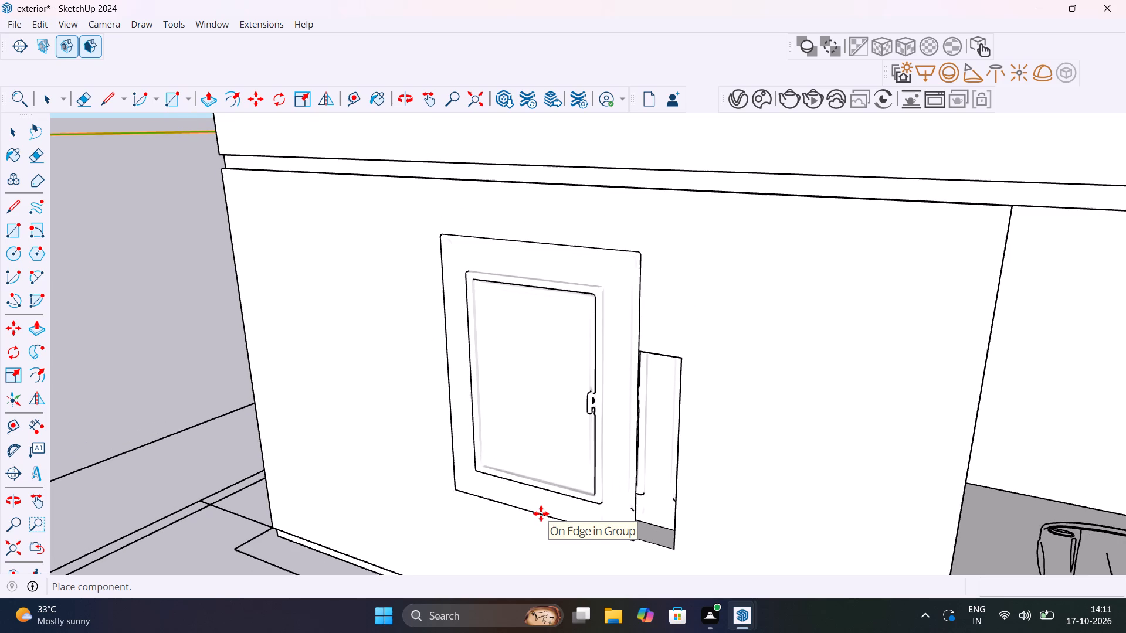
pyautogui.press('space')
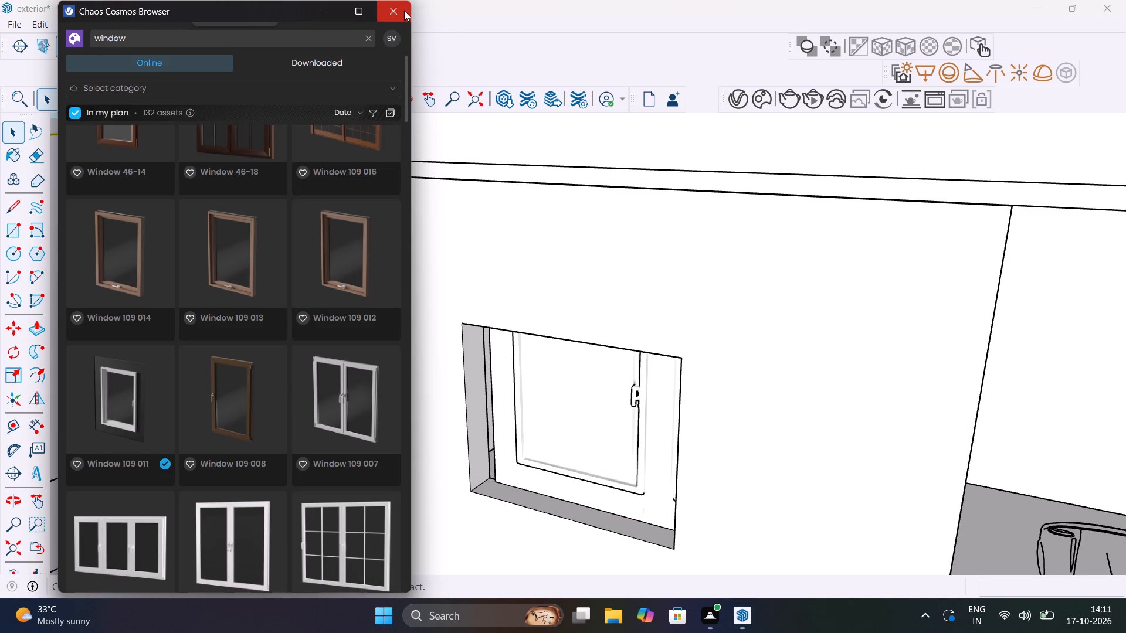
pyautogui.click(404, 11)
# Scale the placed window by about 1.05 in width from each side so it spans the full width of the ground-floor opening.
pyautogui.click(564, 477)
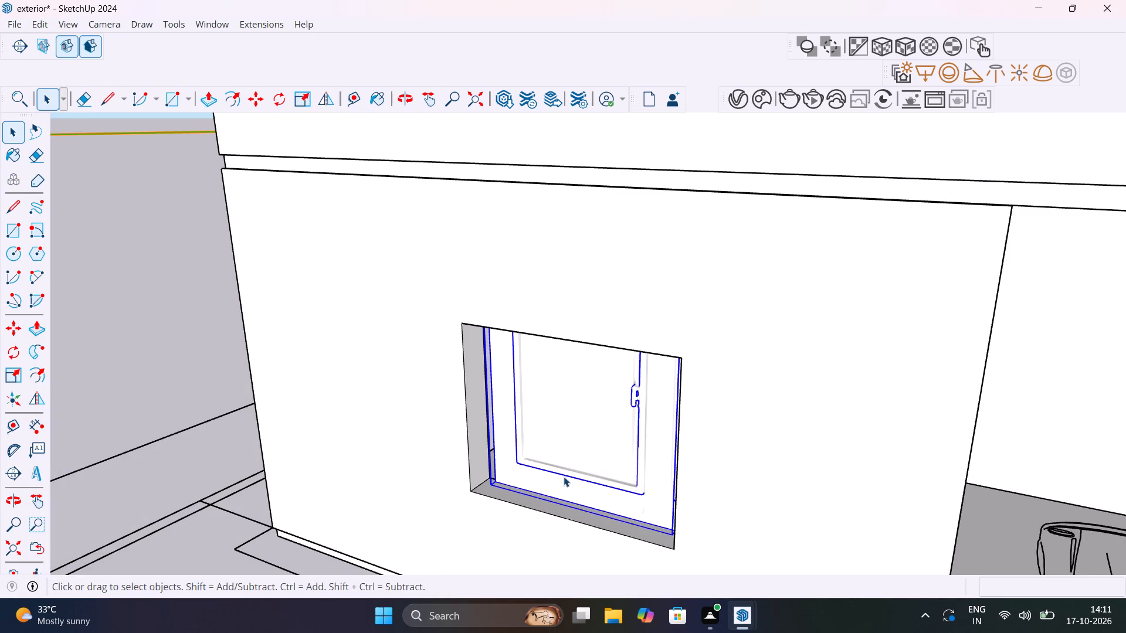
pyautogui.press('m')
pyautogui.scroll(4, 571, 502)
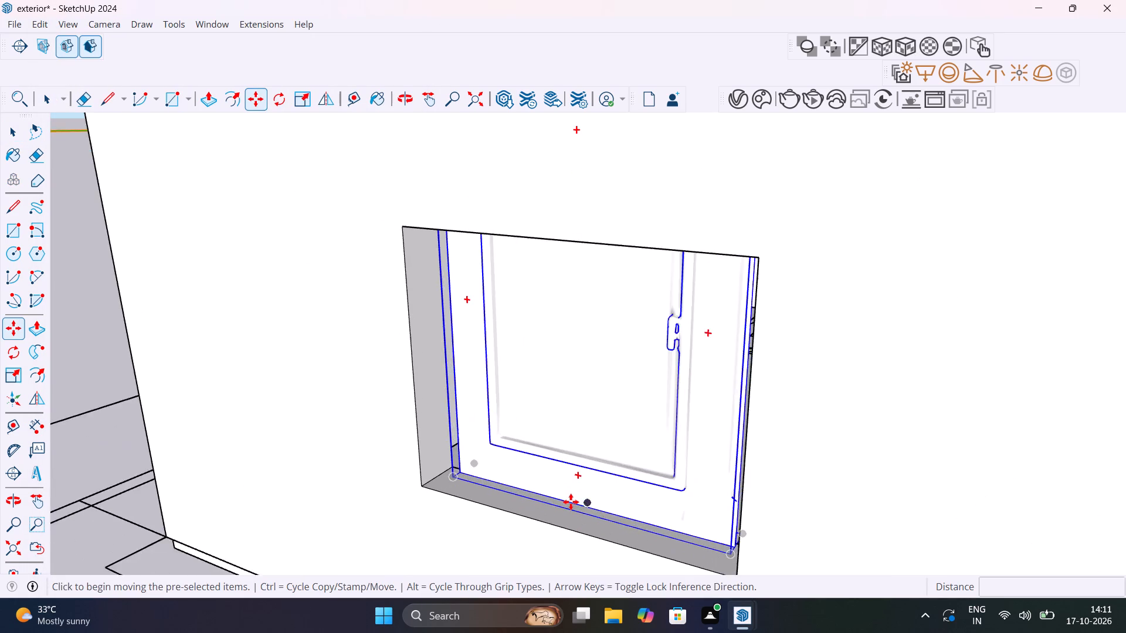
pyautogui.scroll(4, 571, 502)
pyautogui.scroll(-15, 571, 502)
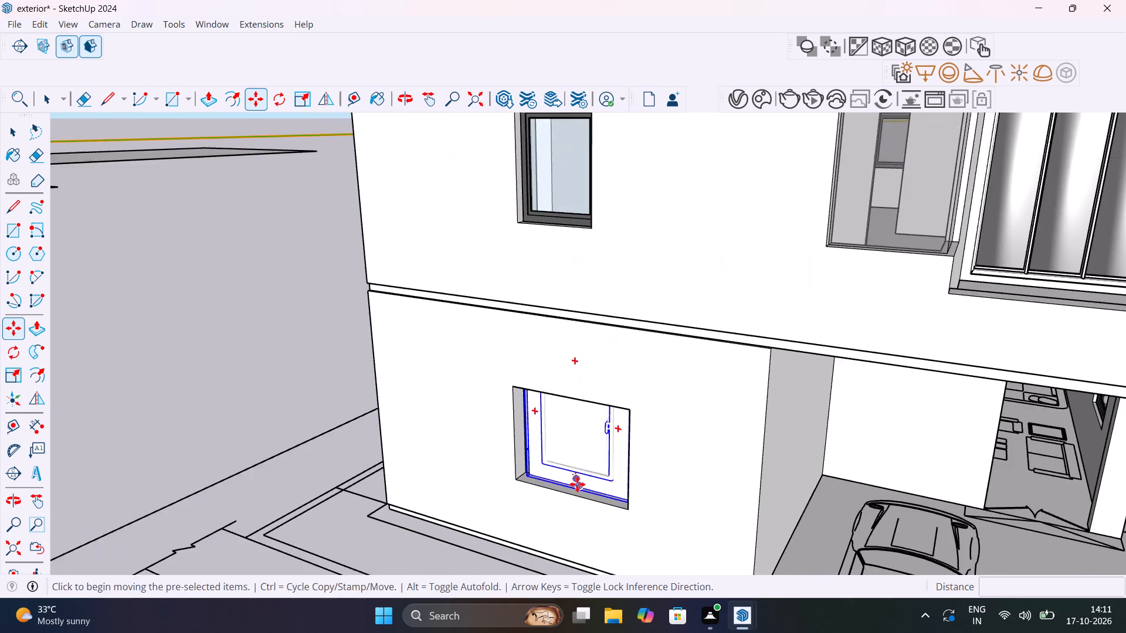
pyautogui.moveTo(577, 484); pyautogui.dragTo(639, 417, button='middle')
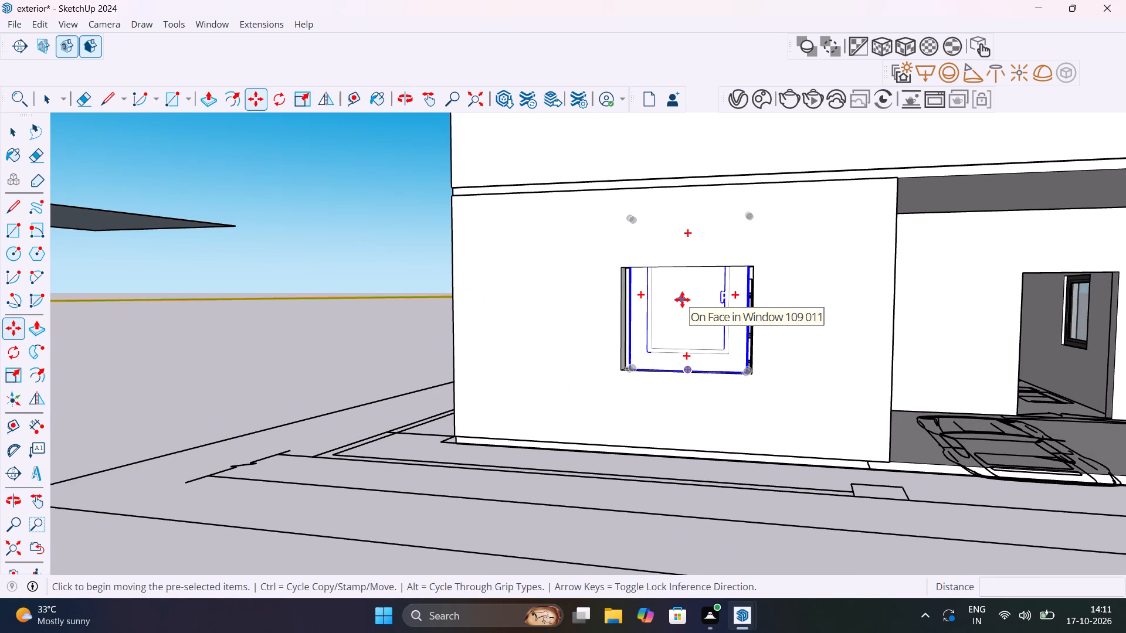
pyautogui.click(299, 102)
pyautogui.scroll(3, 667, 333)
pyautogui.scroll(3, 632, 390)
pyautogui.click(611, 239)
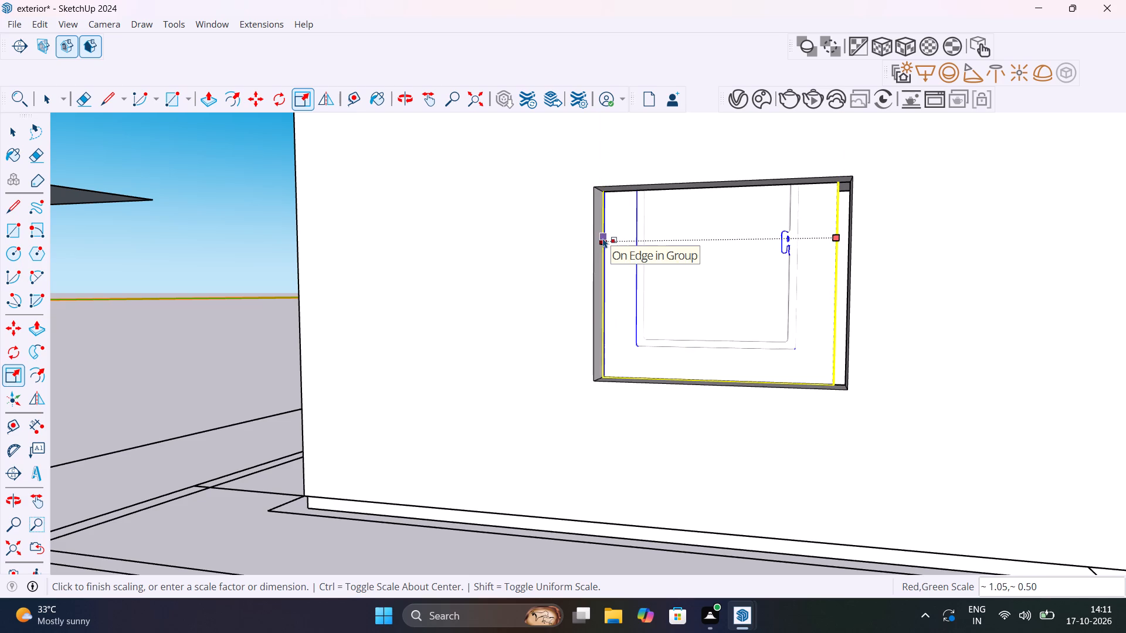
pyautogui.click(599, 238)
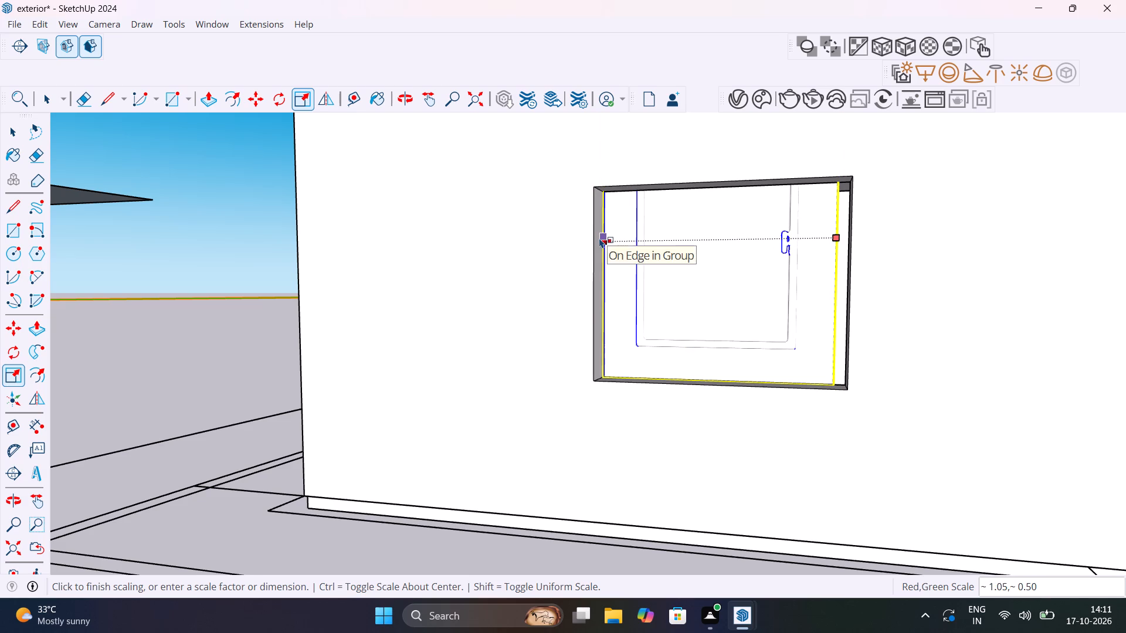
pyautogui.click(838, 237)
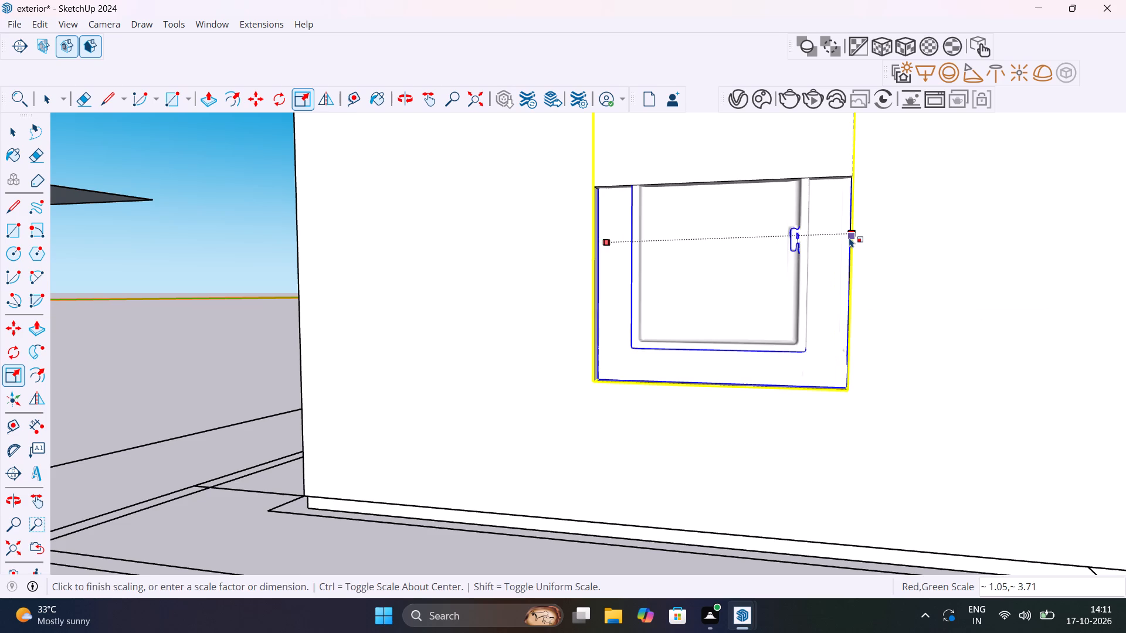
pyautogui.click(849, 237)
# Scale the ground-floor window's height to about 0.68 so its top edge meets the top of the opening.
pyautogui.scroll(-3, 832, 261)
pyautogui.click(745, 125)
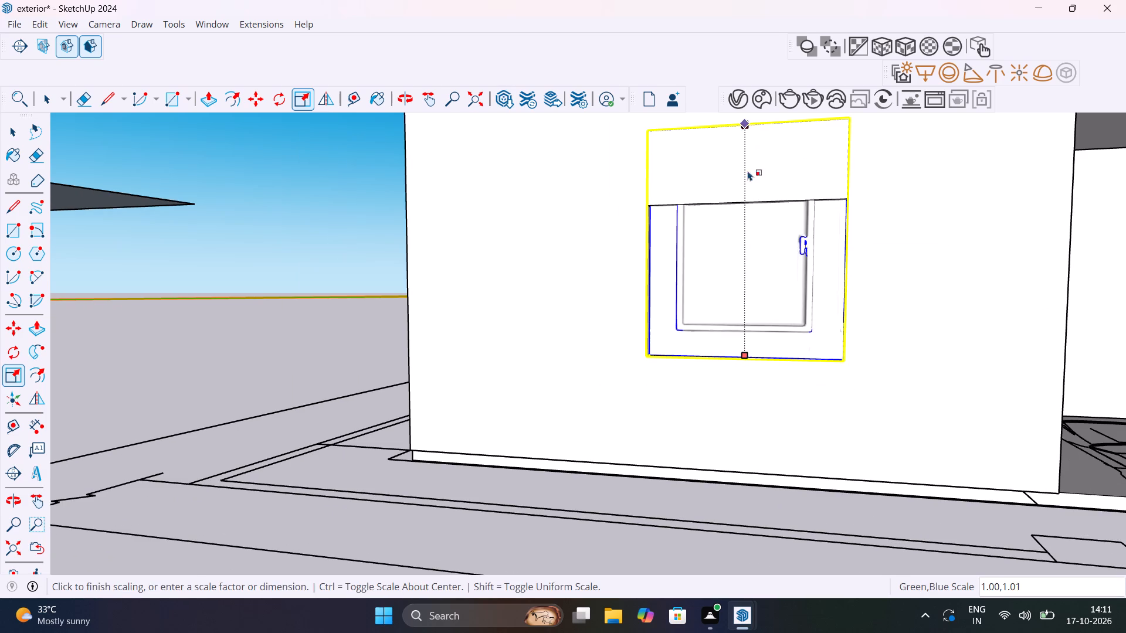
pyautogui.click(747, 203)
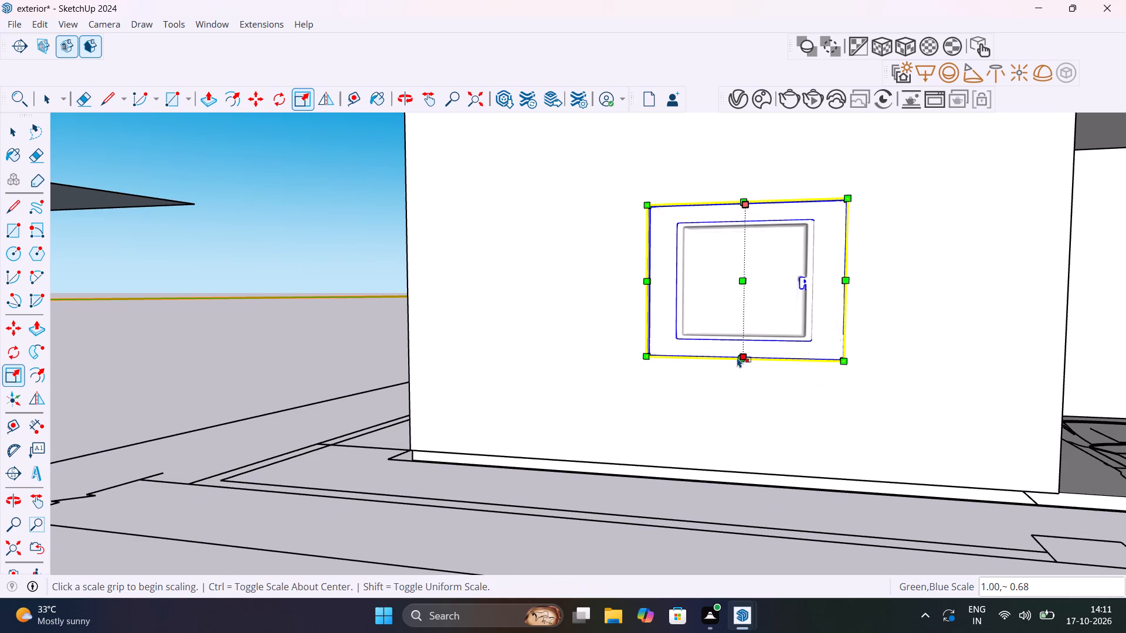
pyautogui.scroll(-4, 737, 363)
pyautogui.moveTo(737, 370); pyautogui.dragTo(707, 434, button='middle')
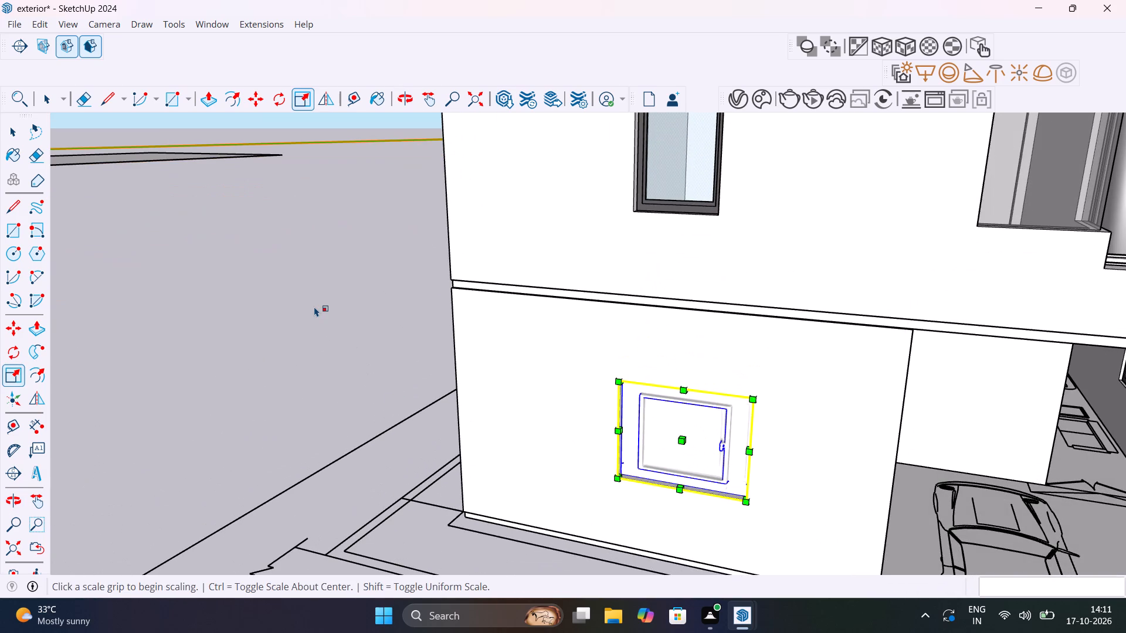
pyautogui.press('space')
pyautogui.click(364, 317)
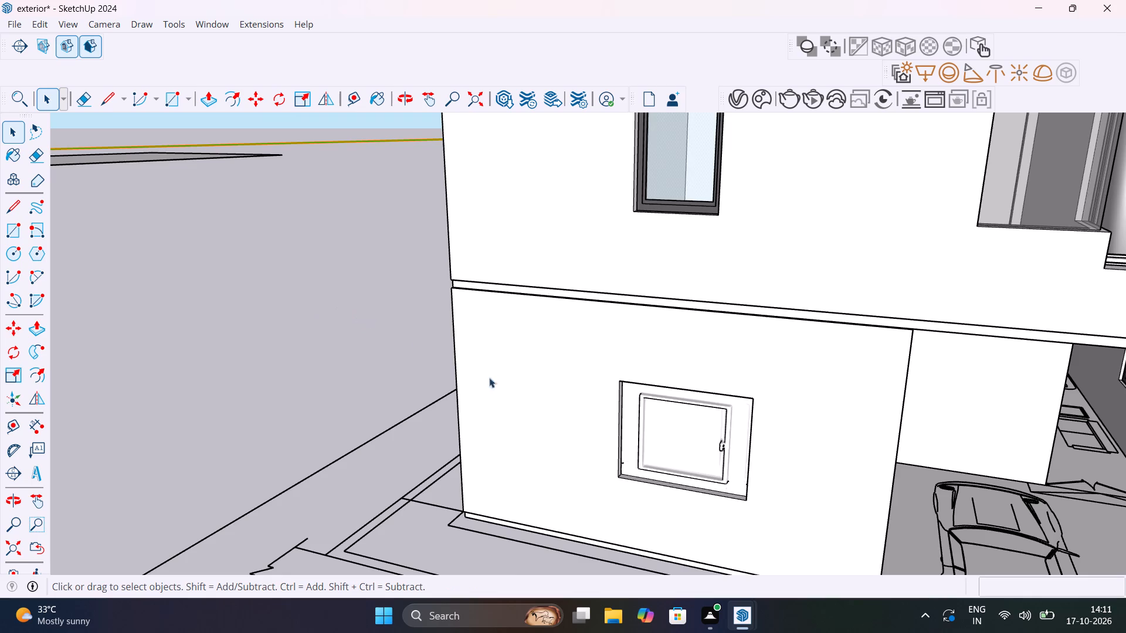
# Move the ground-floor front window 4 1/2" inward from the wall face so it sits recessed in its opening.
pyautogui.scroll(5, 660, 472)
pyautogui.click(671, 475)
pyautogui.scroll(4, 607, 472)
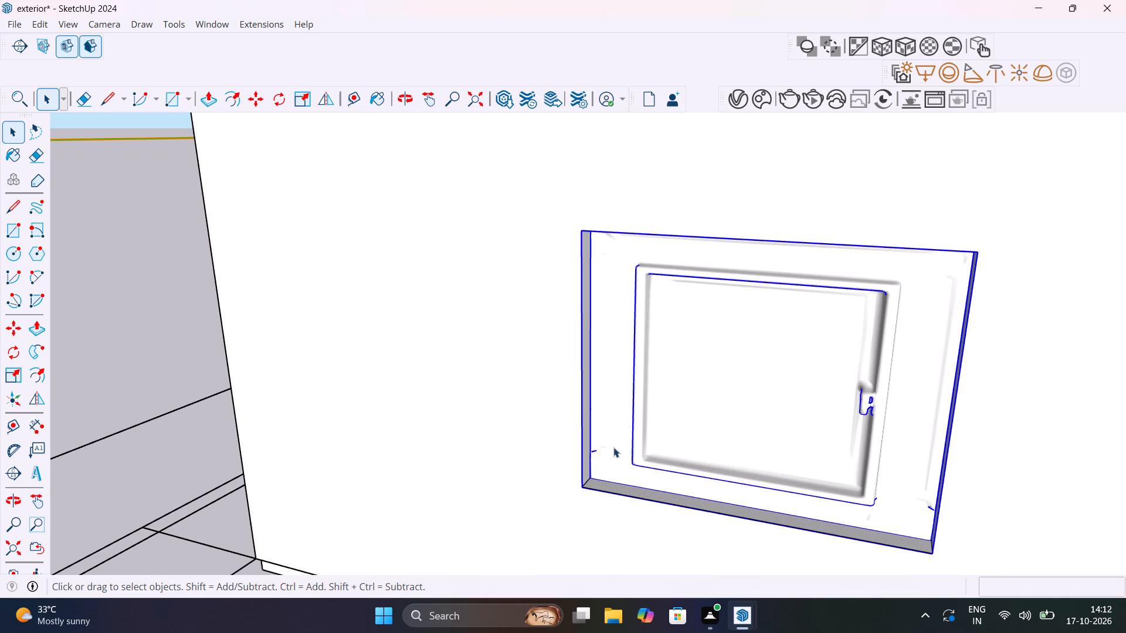
pyautogui.scroll(-3, 392, 377)
pyautogui.click(181, 298)
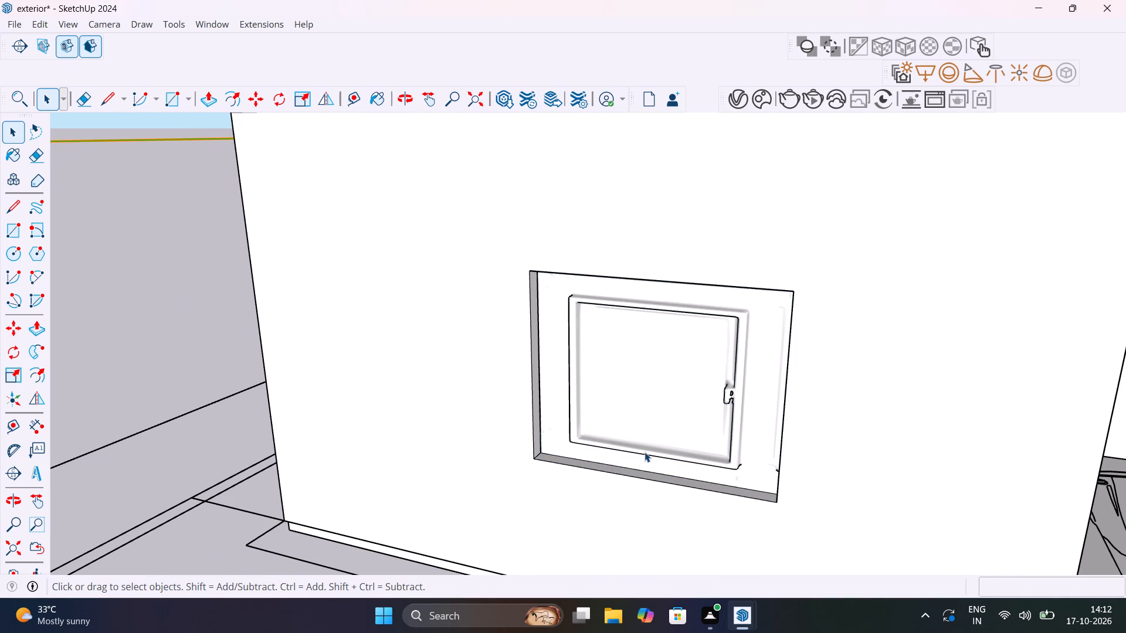
pyautogui.click(645, 452)
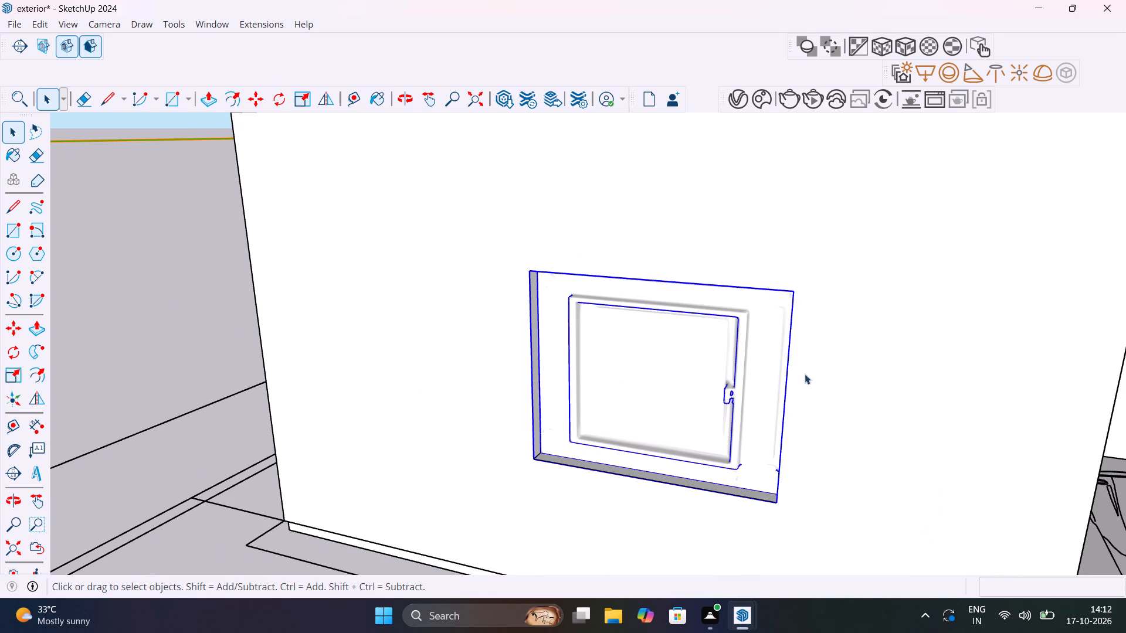
pyautogui.press('m')
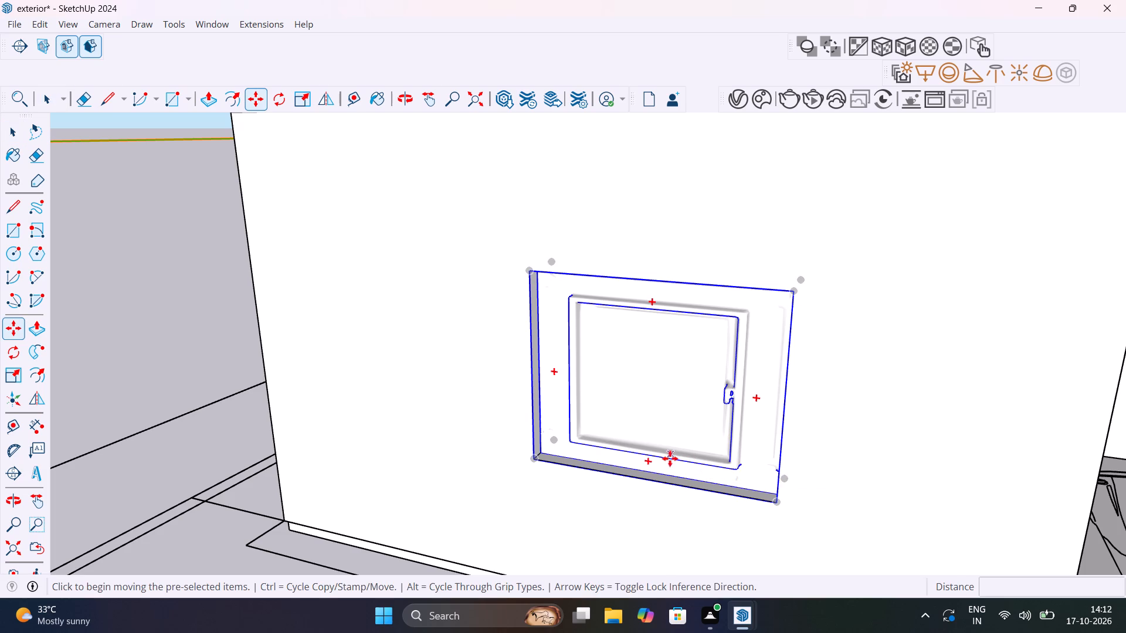
pyautogui.scroll(3, 621, 476)
pyautogui.scroll(7, 572, 459)
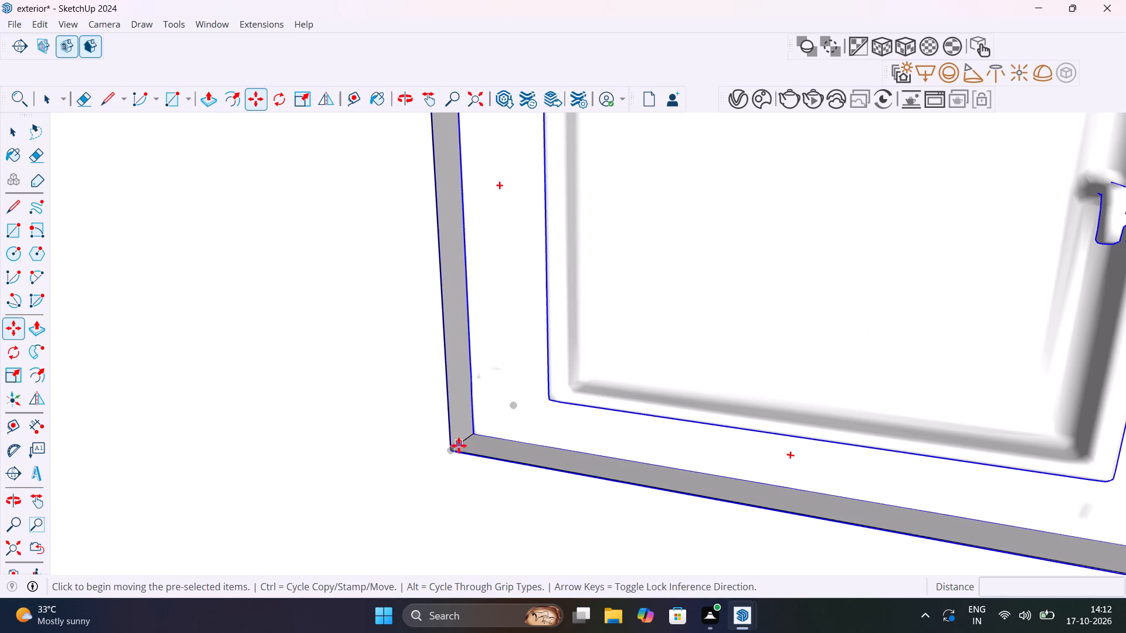
pyautogui.click(453, 448)
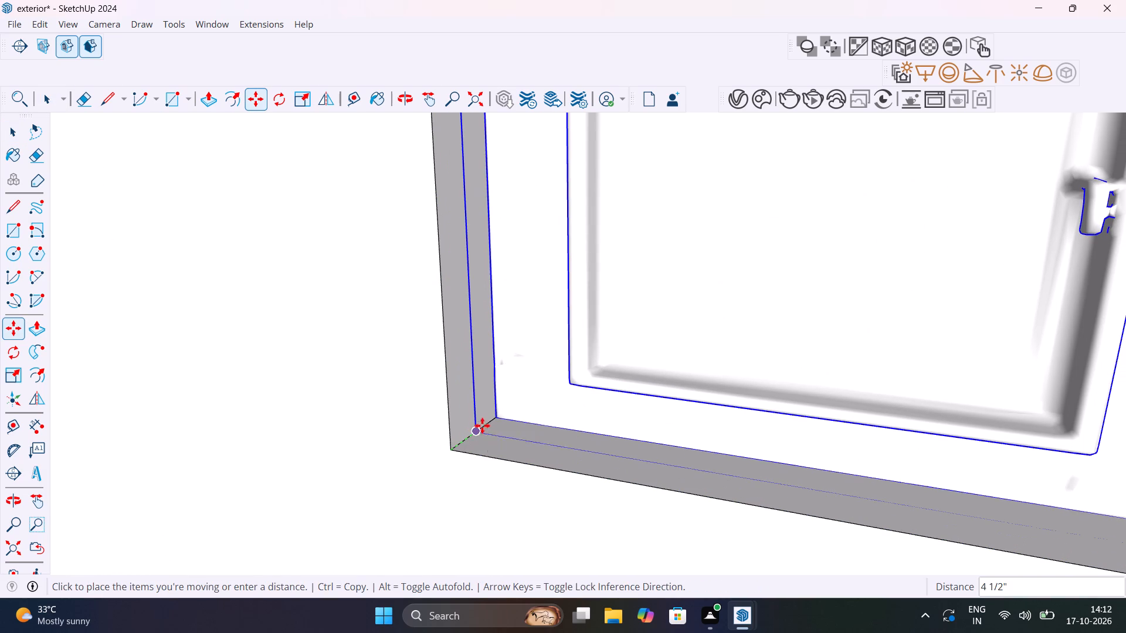
pyautogui.click(477, 429)
pyautogui.scroll(-5, 477, 429)
pyautogui.scroll(-12, 530, 464)
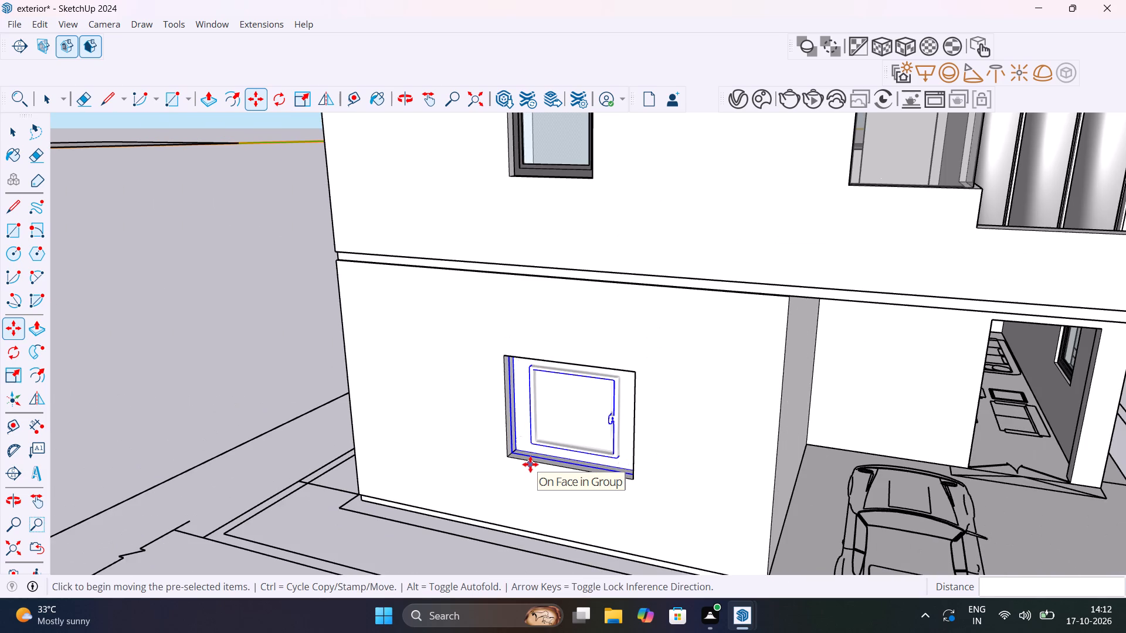
pyautogui.press('space')
pyautogui.click(257, 353)
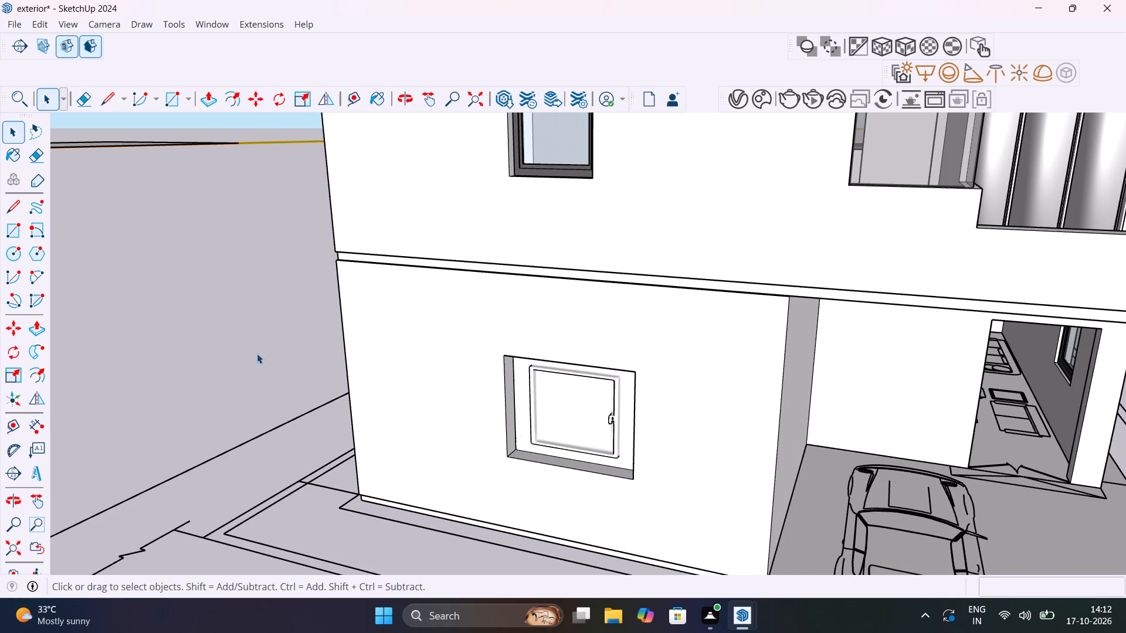
pyautogui.press('Escape')
pyautogui.press('Escape')
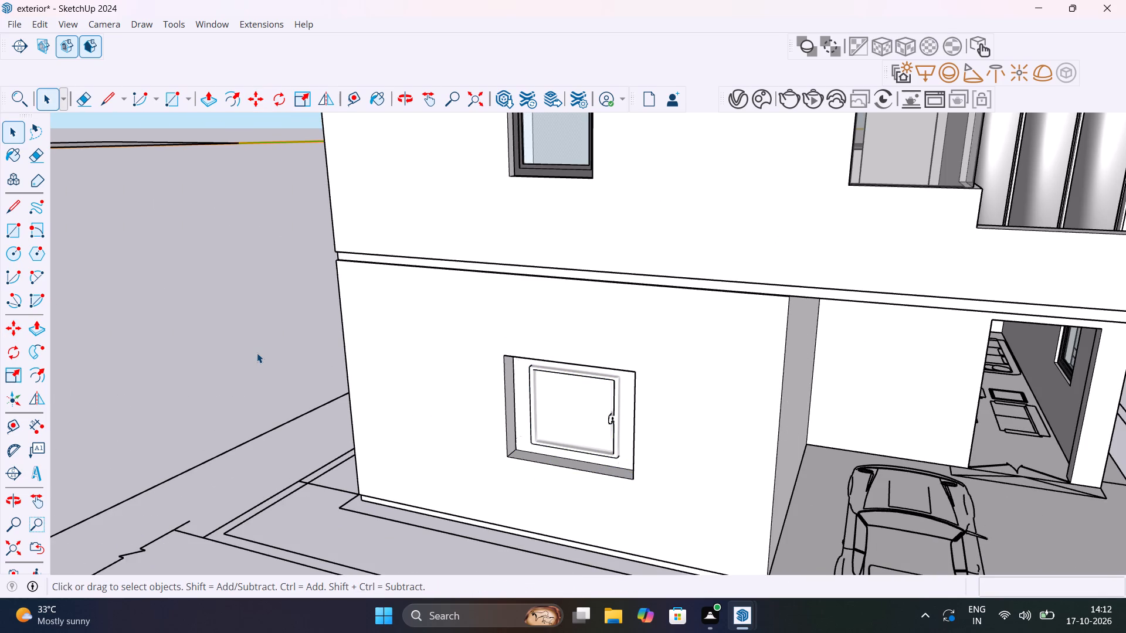
pyautogui.press('Escape')
pyautogui.press('Escape')
# Search the Chaos Cosmos assets for "door".
pyautogui.scroll(-7, 260, 353)
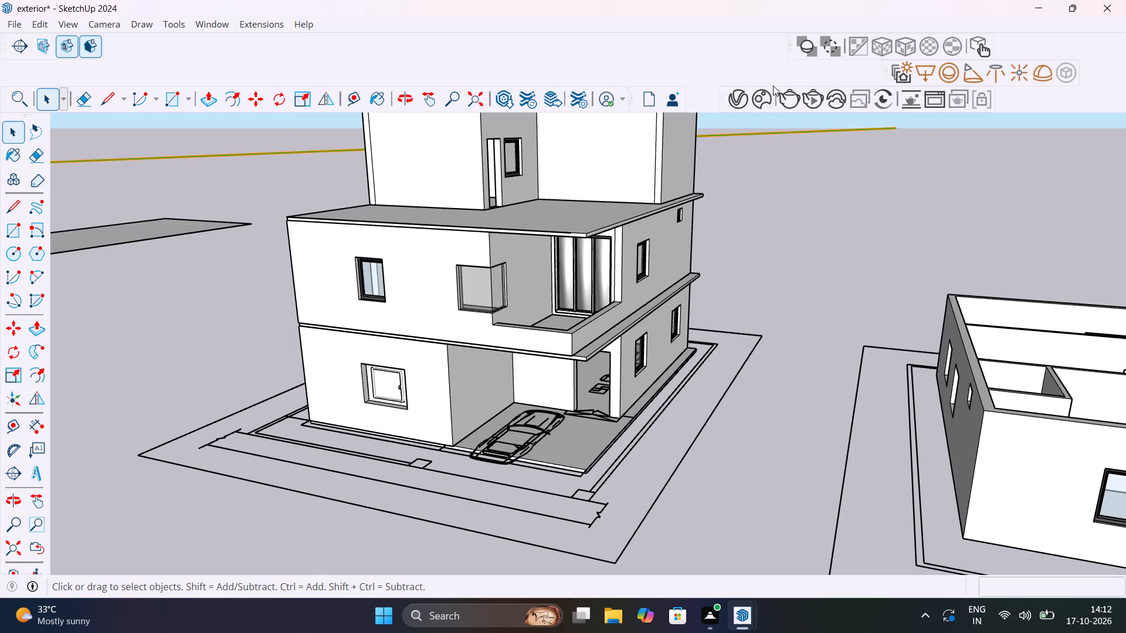
pyautogui.click(765, 98)
pyautogui.click(365, 40)
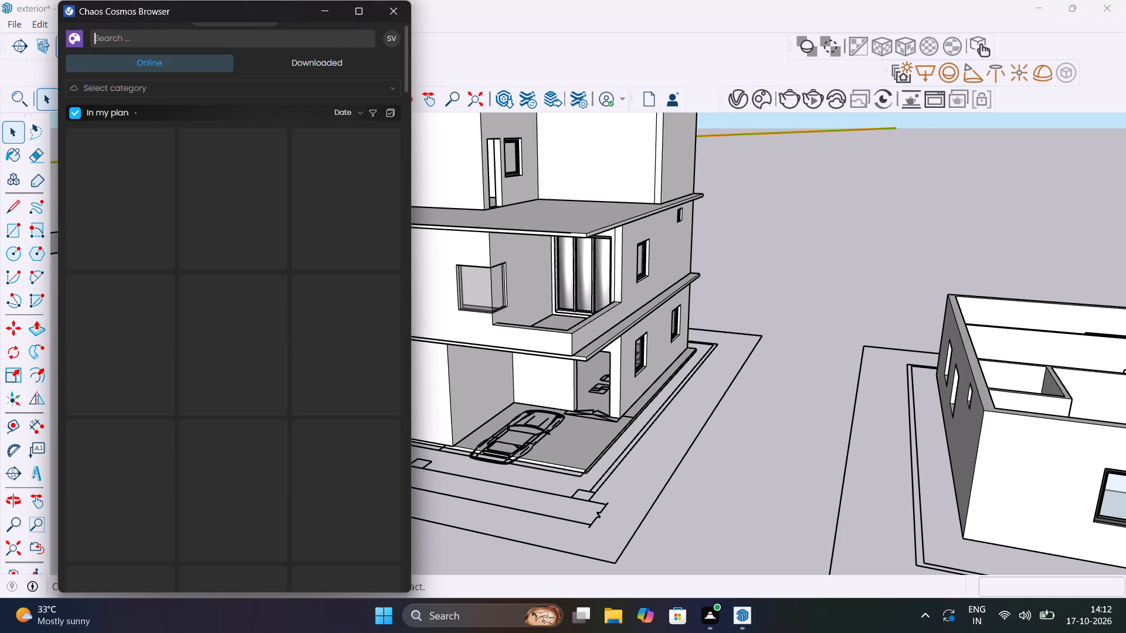
pyautogui.write('doro')
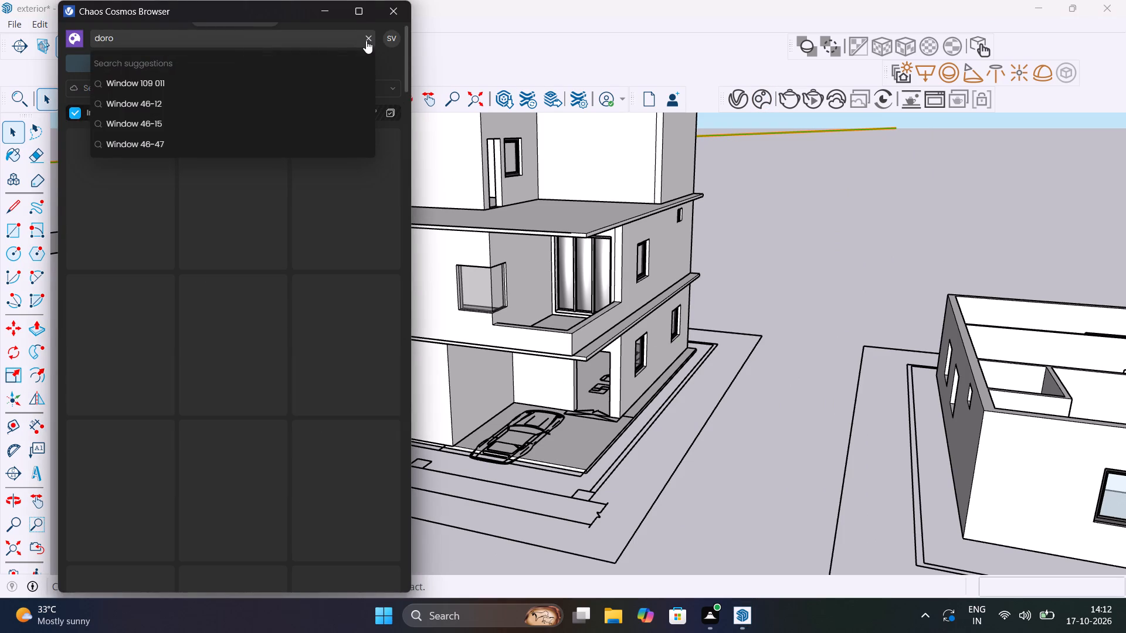
pyautogui.press('BackSpace')
pyautogui.press('BackSpace')
pyautogui.write('or')
pyautogui.press('Return')
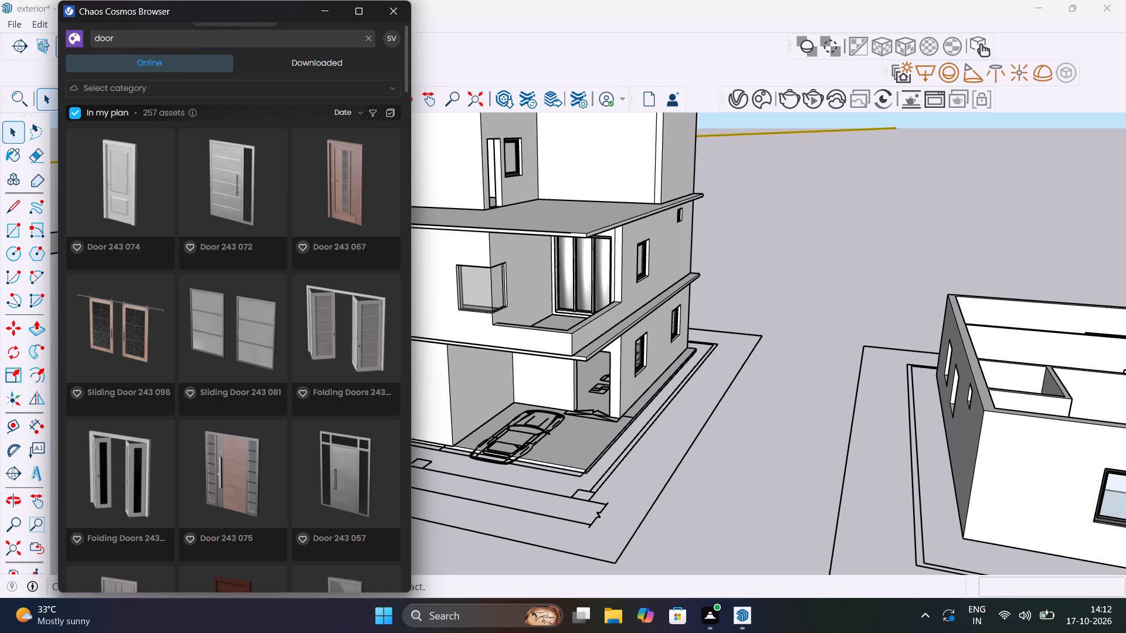
# Import Door 243 065 from the downloaded Chaos Cosmos assets and place one copy on the ground beside the house.
pyautogui.click(294, 62)
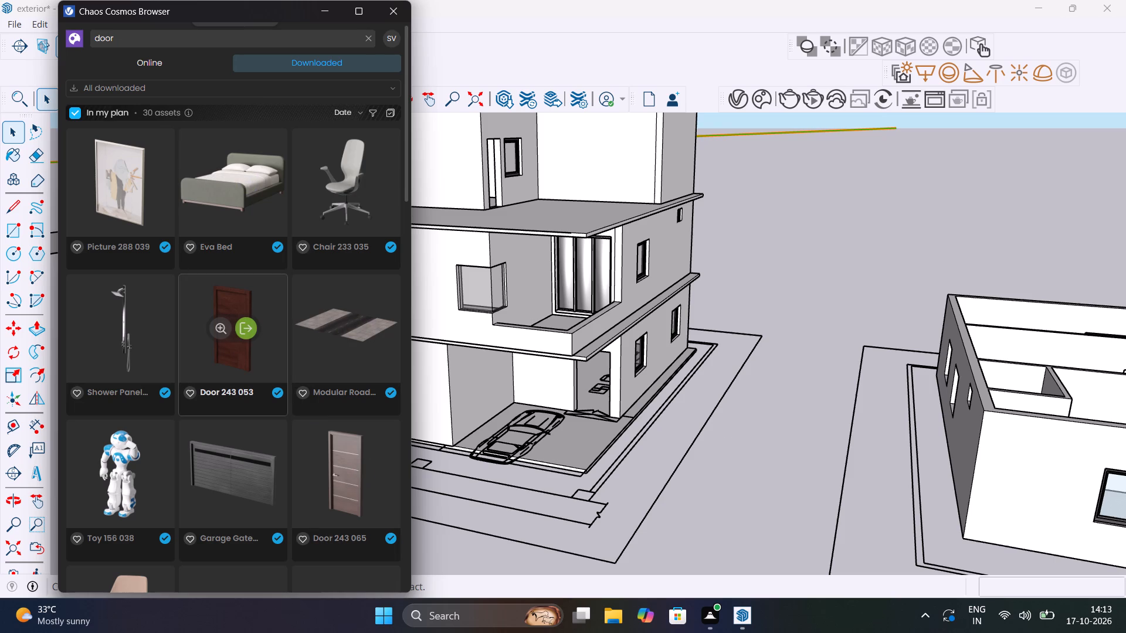
pyautogui.scroll(-5, 195, 380)
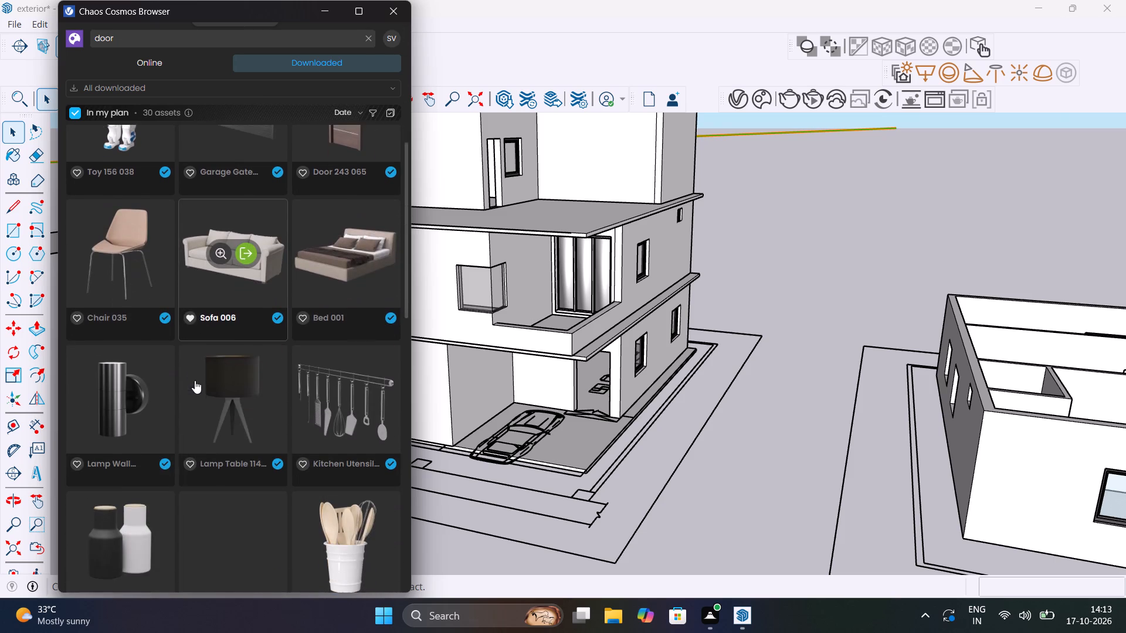
pyautogui.scroll(-7, 195, 380)
pyautogui.scroll(5, 195, 380)
pyautogui.scroll(-9, 195, 380)
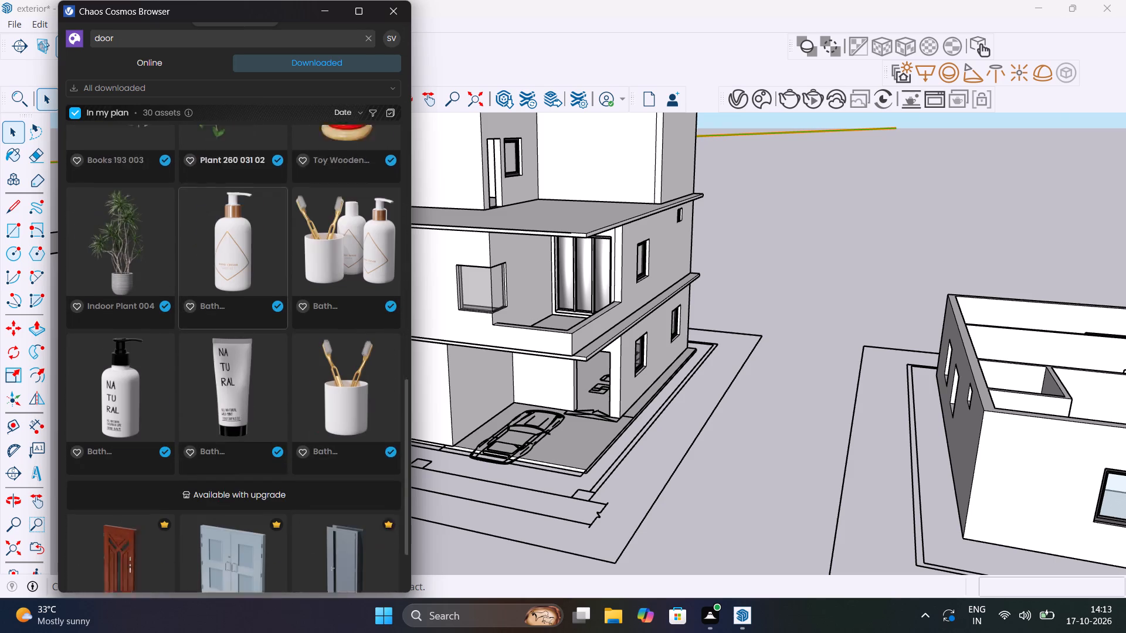
pyautogui.scroll(-5, 197, 375)
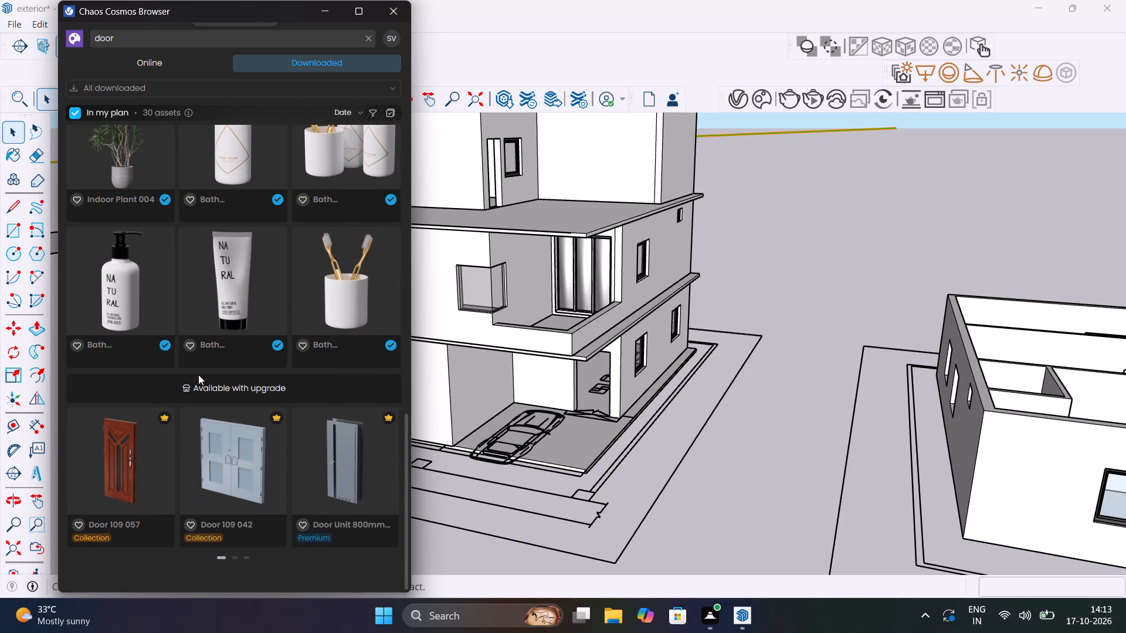
pyautogui.scroll(2, 198, 375)
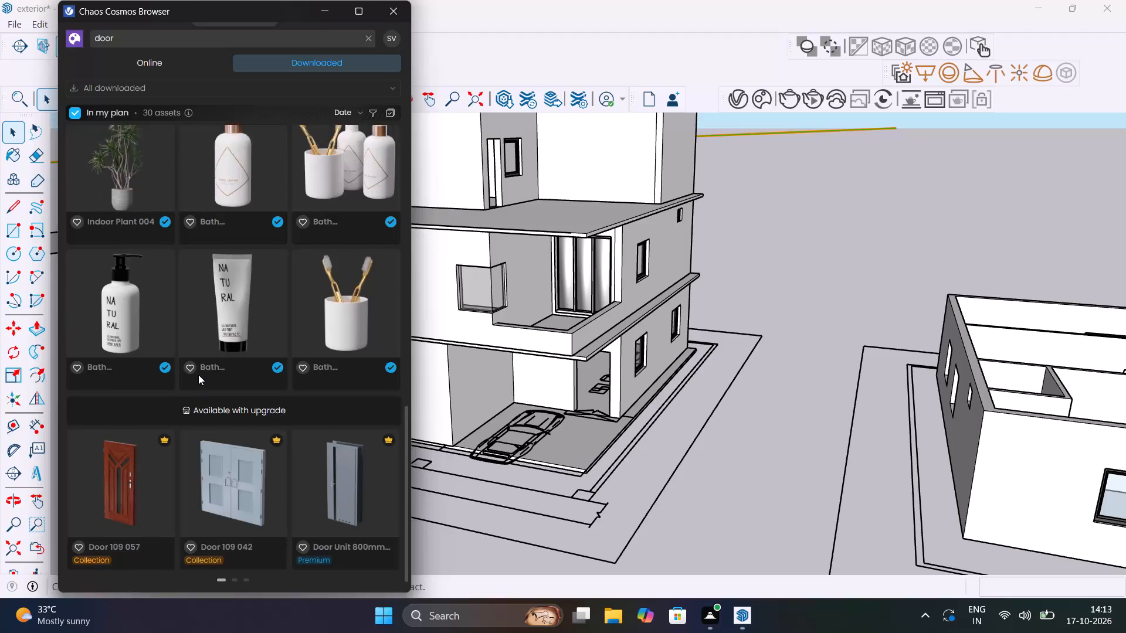
pyautogui.scroll(13, 198, 375)
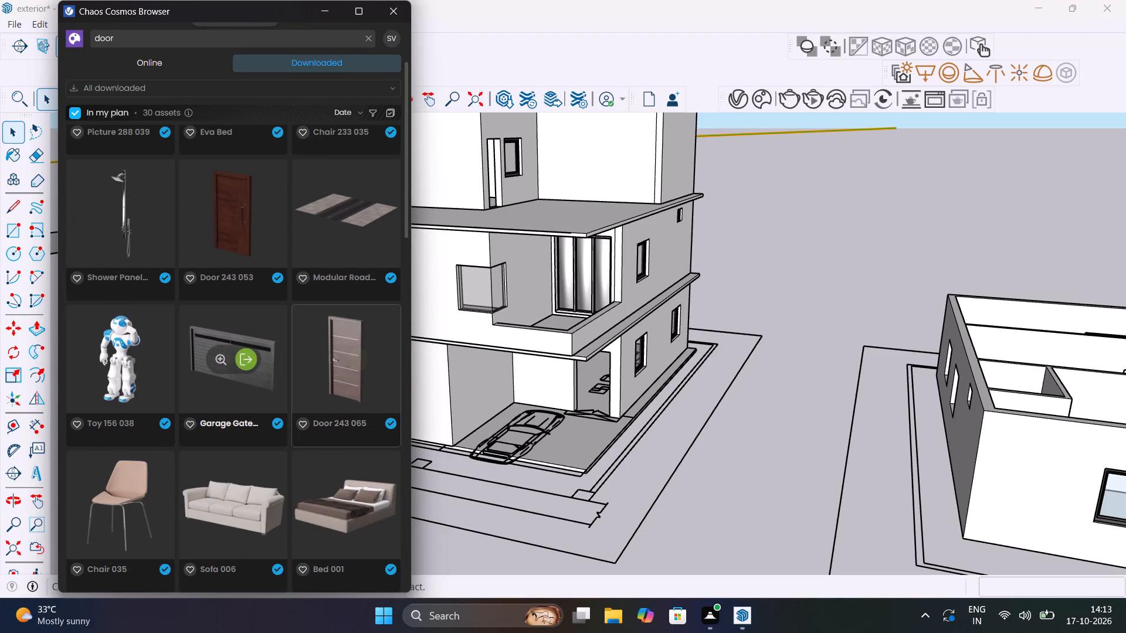
pyautogui.click(361, 363)
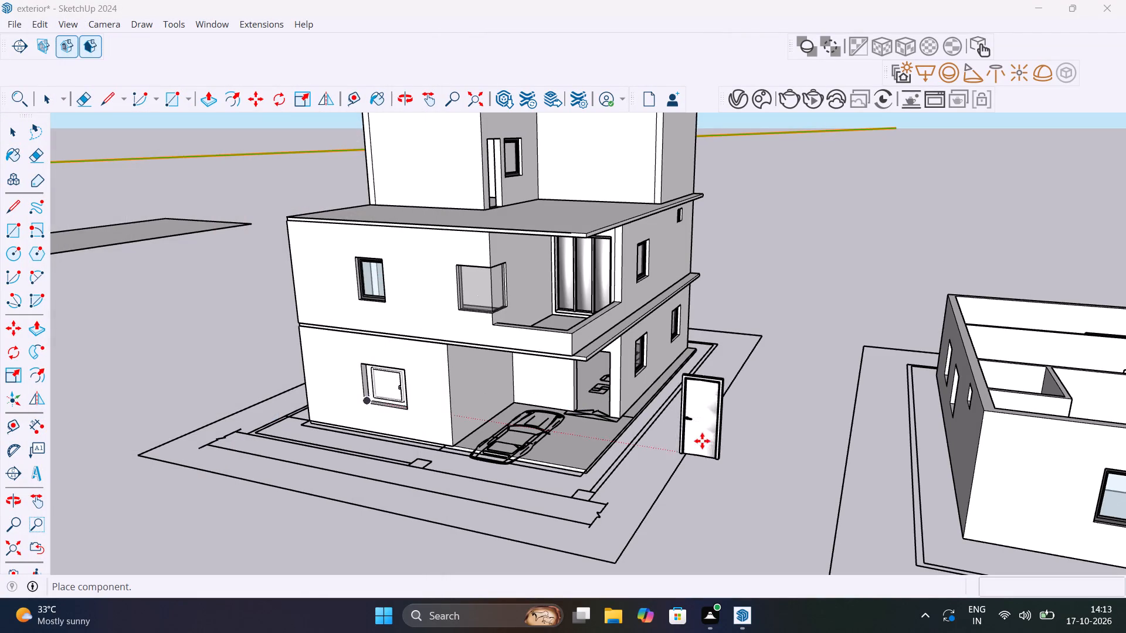
pyautogui.scroll(6, 567, 426)
pyautogui.click(892, 439)
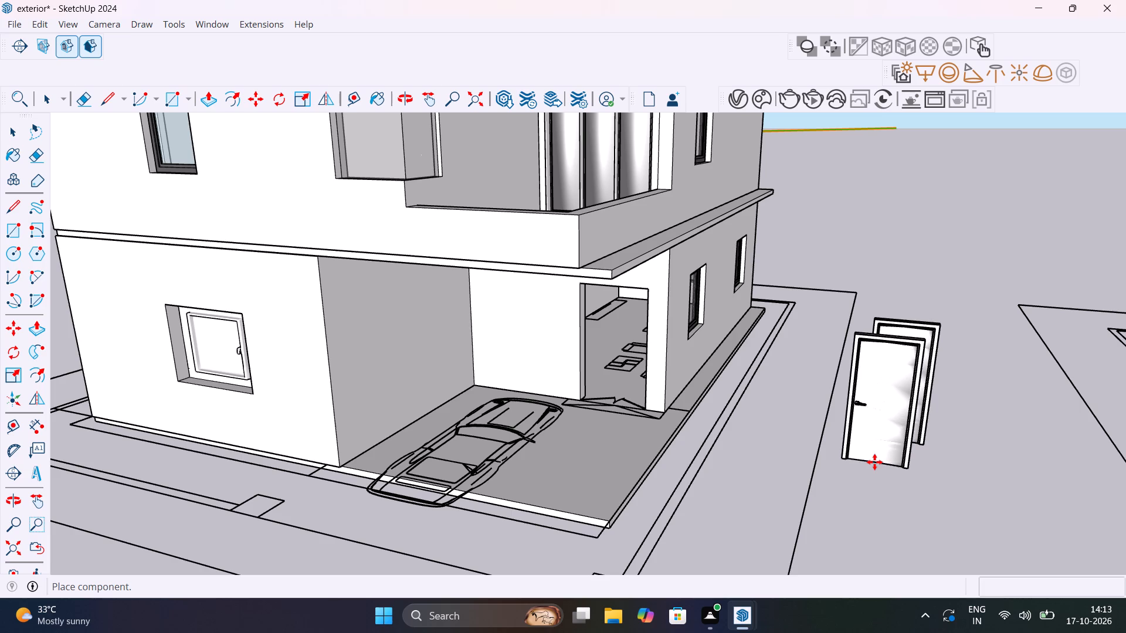
pyautogui.press('Escape')
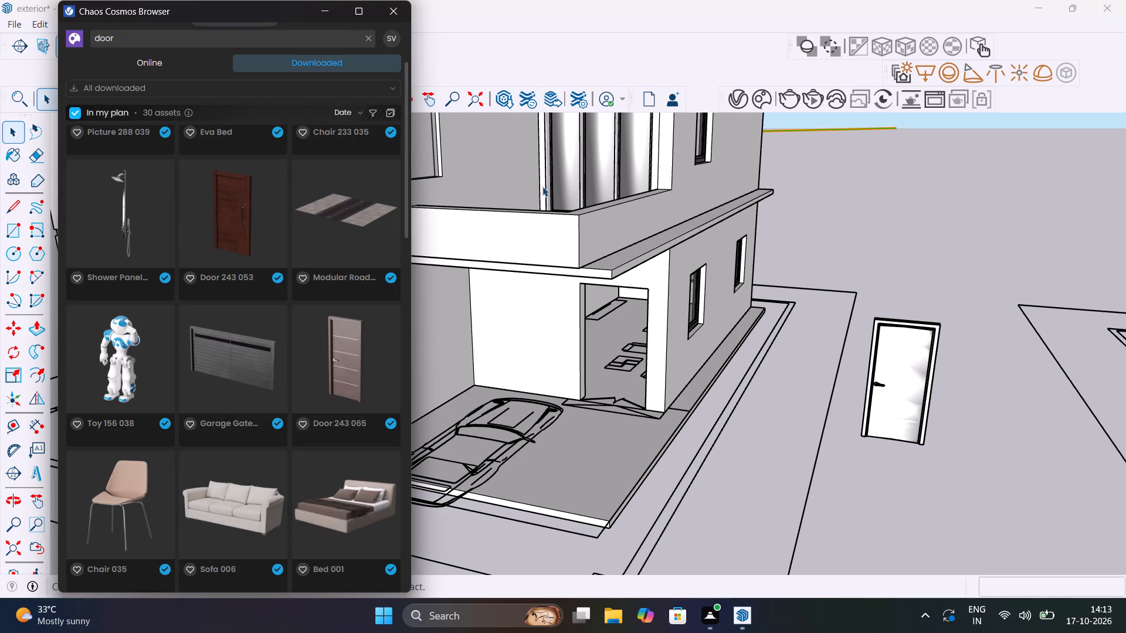
pyautogui.click(334, 15)
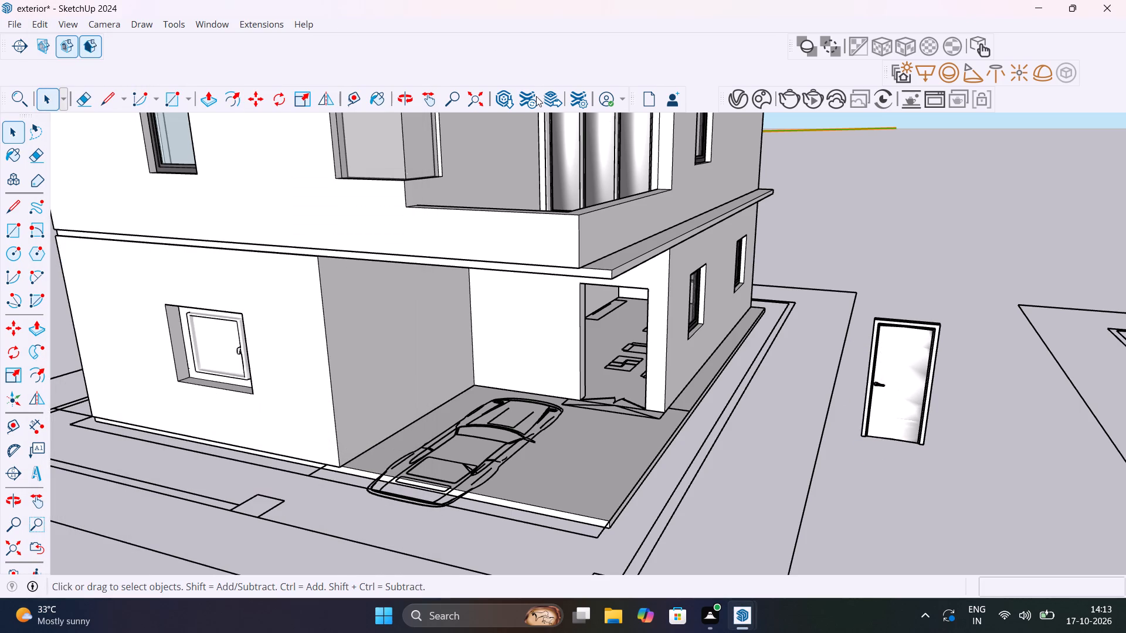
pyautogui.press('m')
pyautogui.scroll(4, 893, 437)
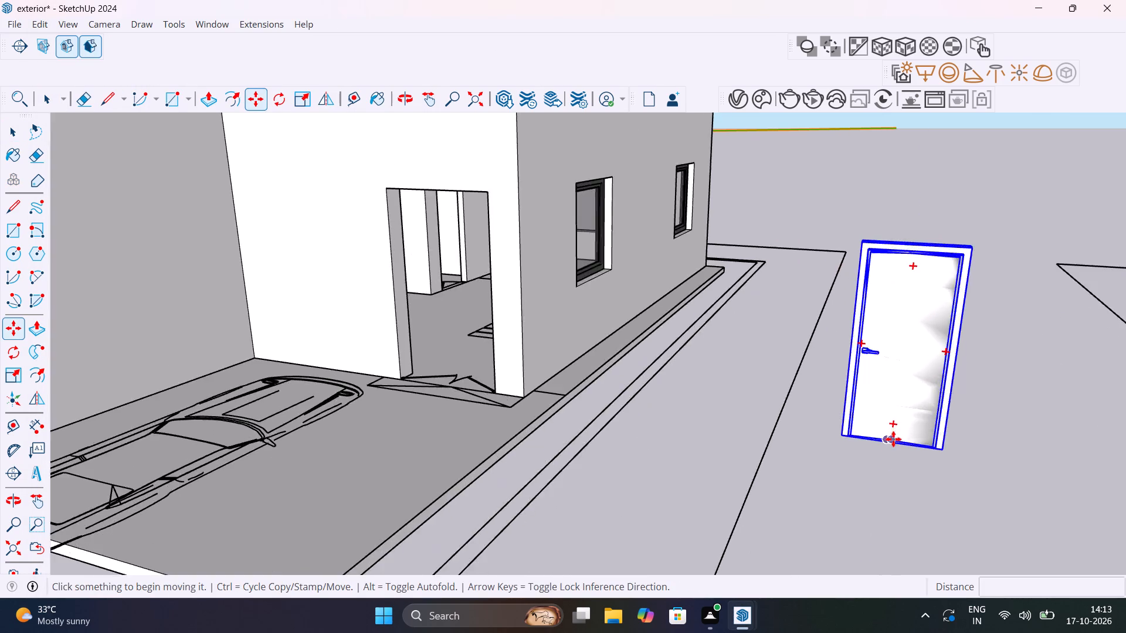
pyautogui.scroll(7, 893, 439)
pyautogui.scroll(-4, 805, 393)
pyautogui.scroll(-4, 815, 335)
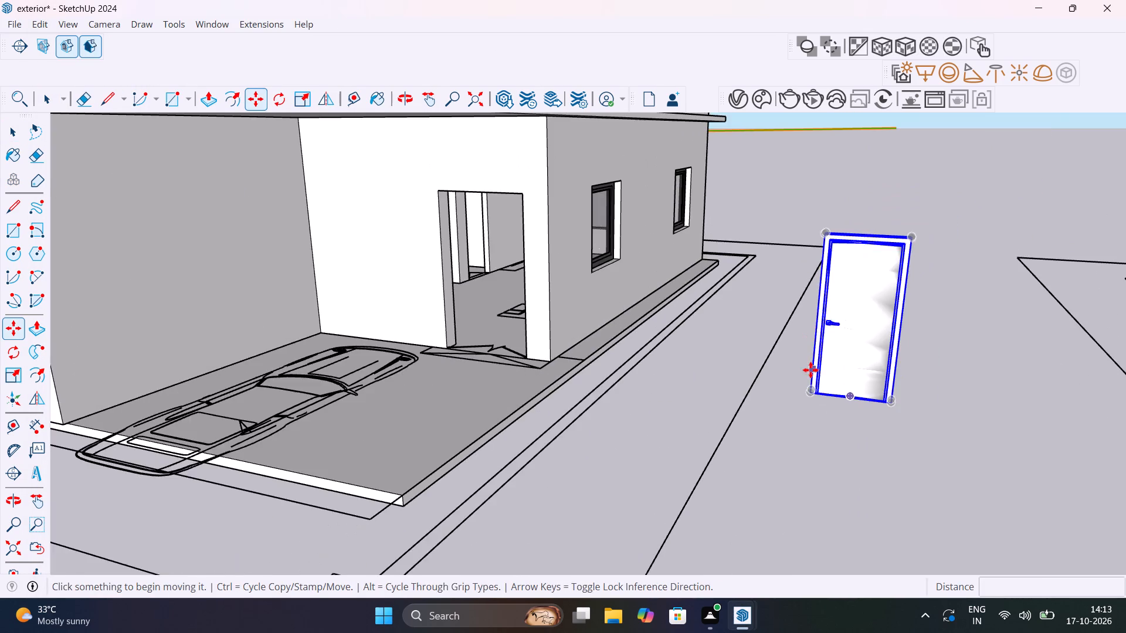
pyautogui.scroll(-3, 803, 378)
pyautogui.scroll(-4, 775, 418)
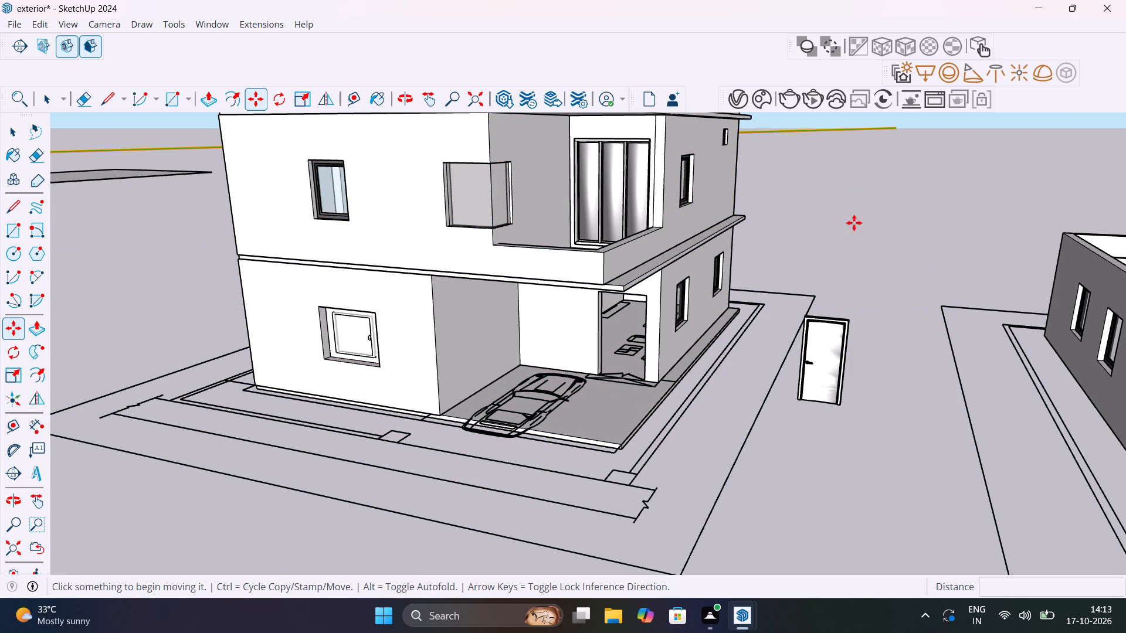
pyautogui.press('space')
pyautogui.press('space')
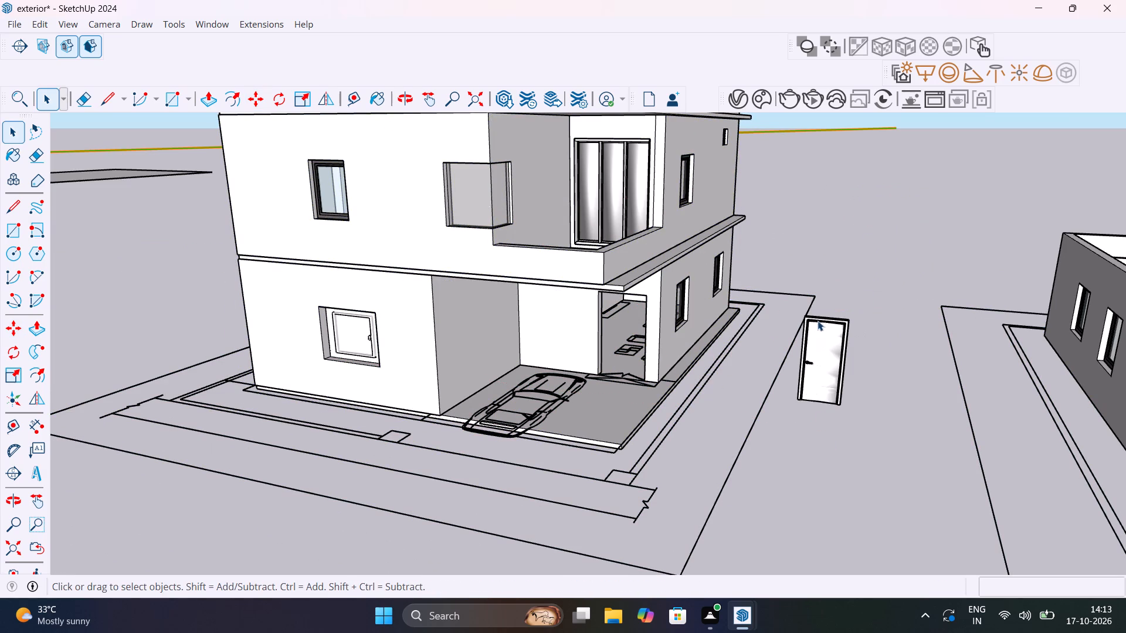
# Move the placed door by its bottom outer frame corner to the bottom corner of the ground-floor entrance opening behind the parked car.
pyautogui.click(826, 319)
pyautogui.press('m')
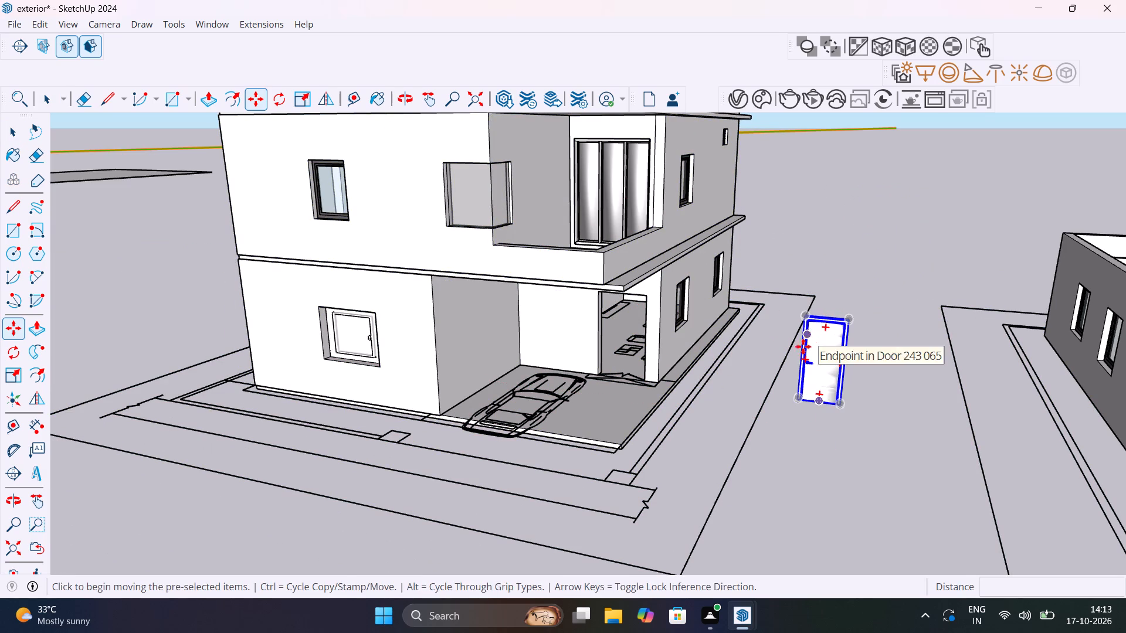
pyautogui.scroll(9, 851, 421)
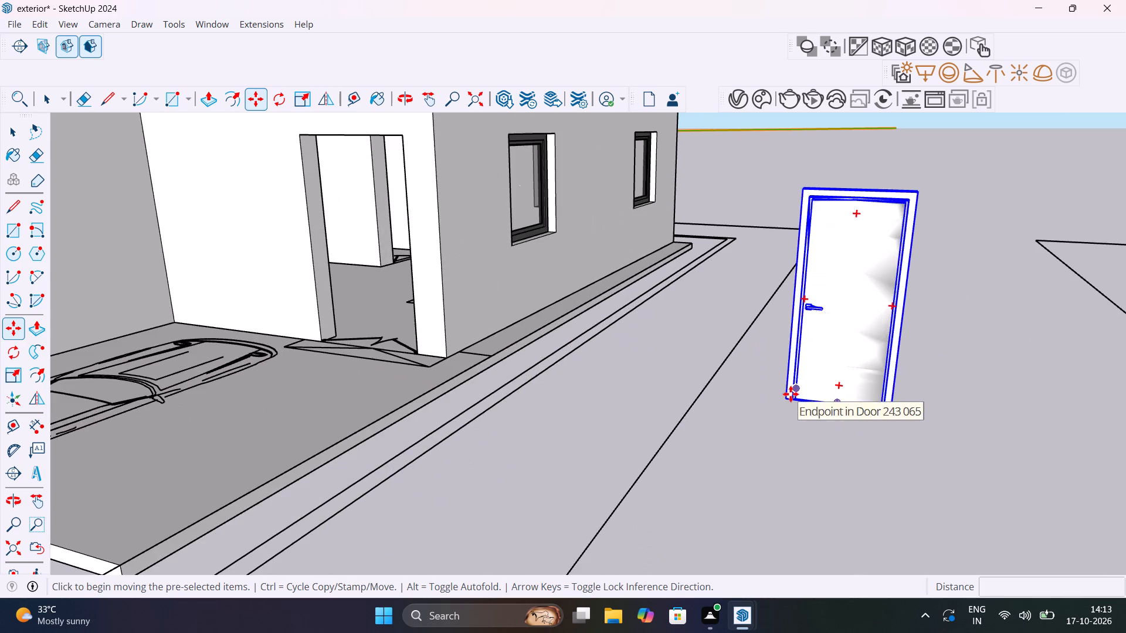
pyautogui.scroll(19, 791, 394)
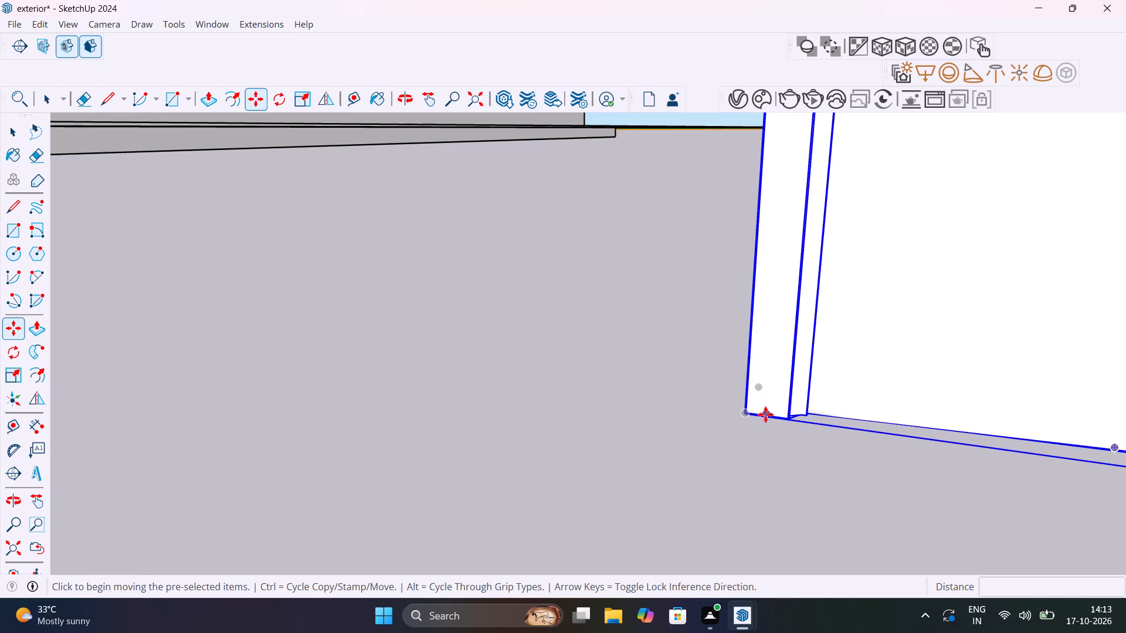
pyautogui.click(746, 413)
pyautogui.scroll(-15, 656, 381)
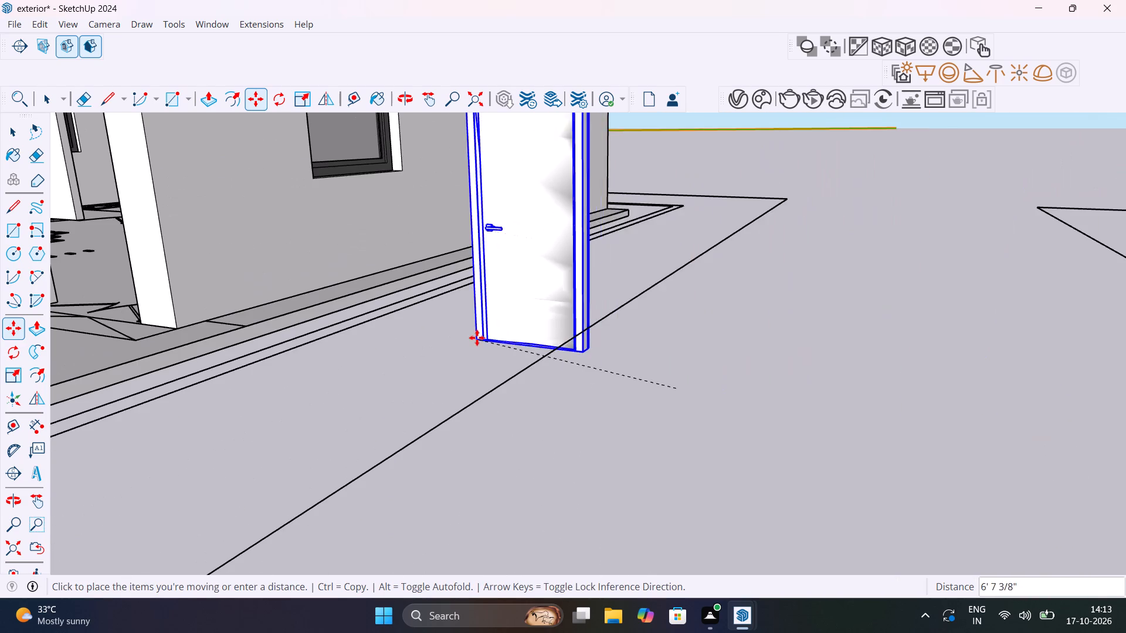
pyautogui.middleClick(779, 462)
pyautogui.scroll(-6, 779, 462)
pyautogui.scroll(12, 350, 324)
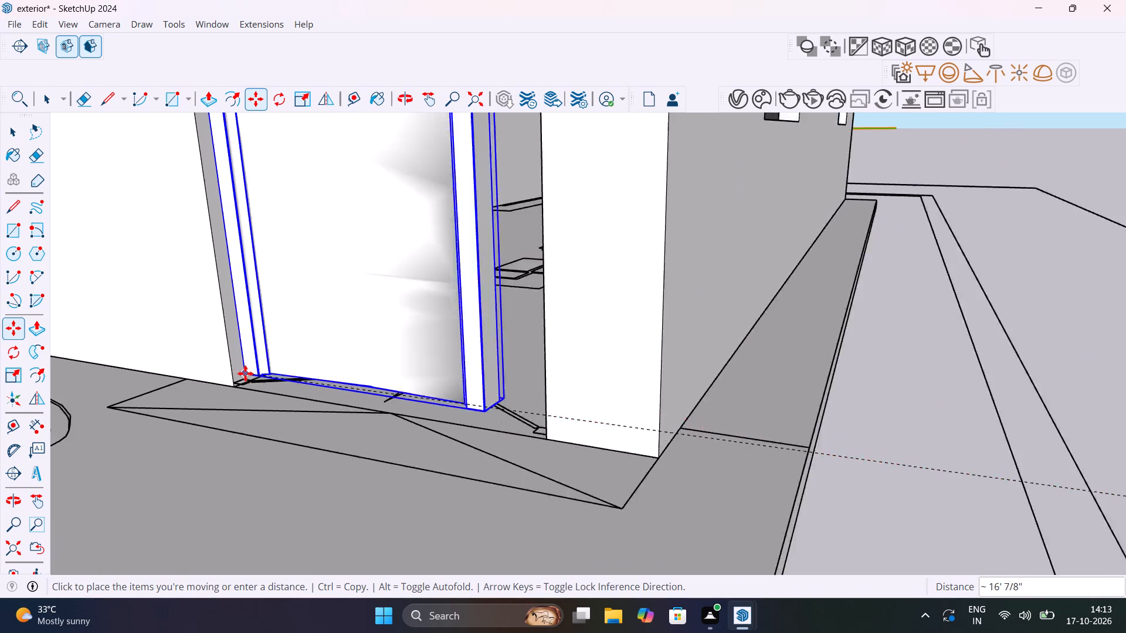
pyautogui.scroll(12, 245, 373)
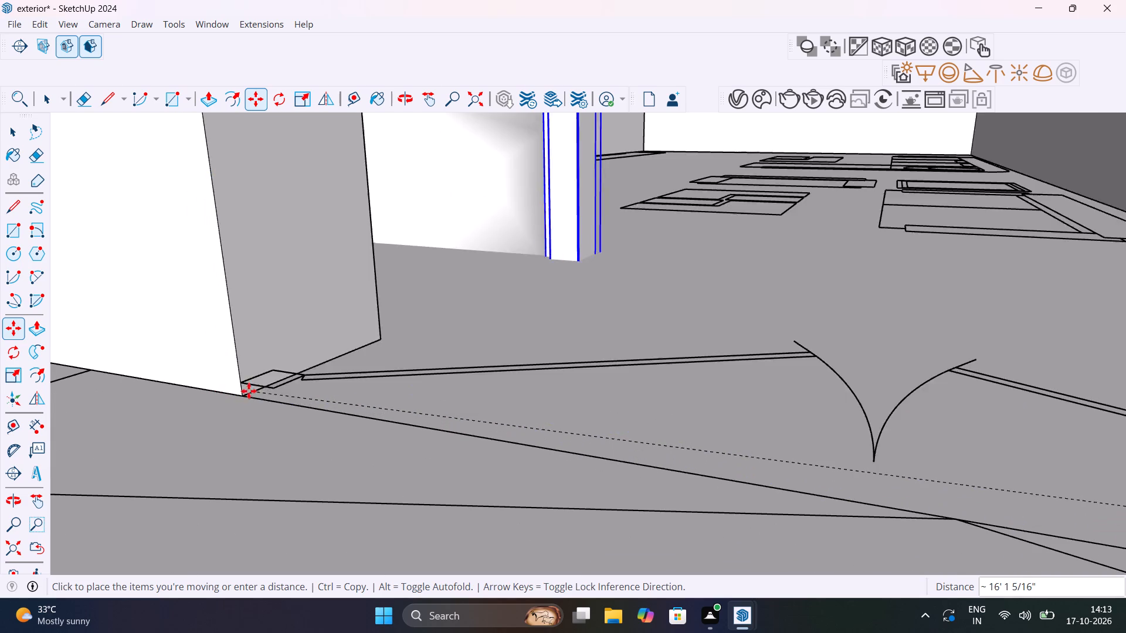
pyautogui.click(245, 395)
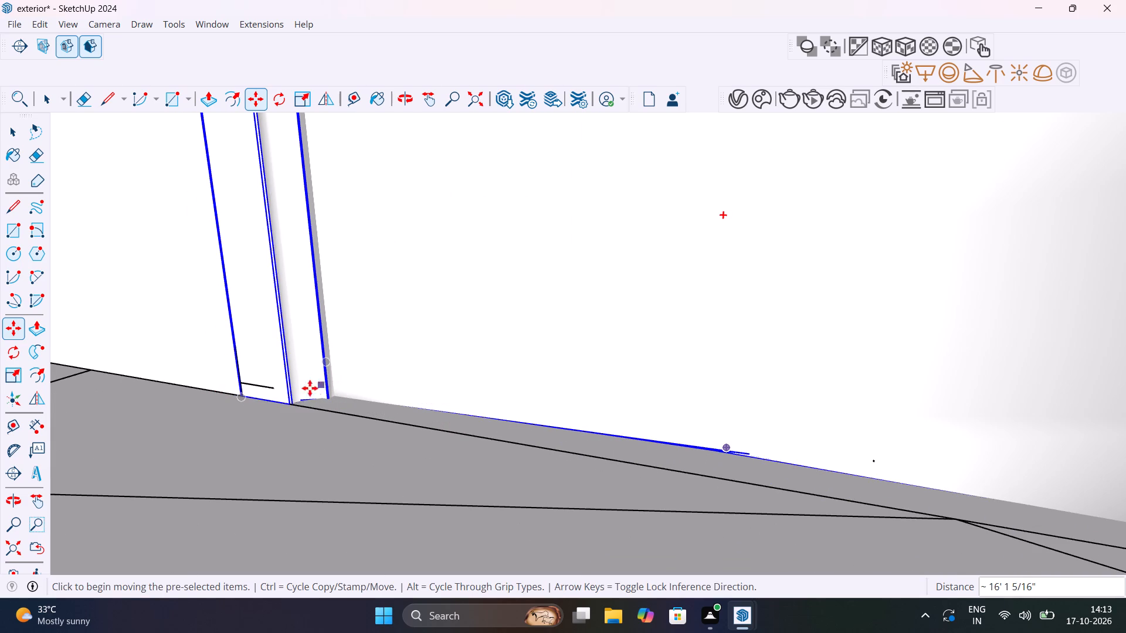
# Move the entrance door about 5" inward from the wall face so it sits recessed in its opening.
pyautogui.click(239, 396)
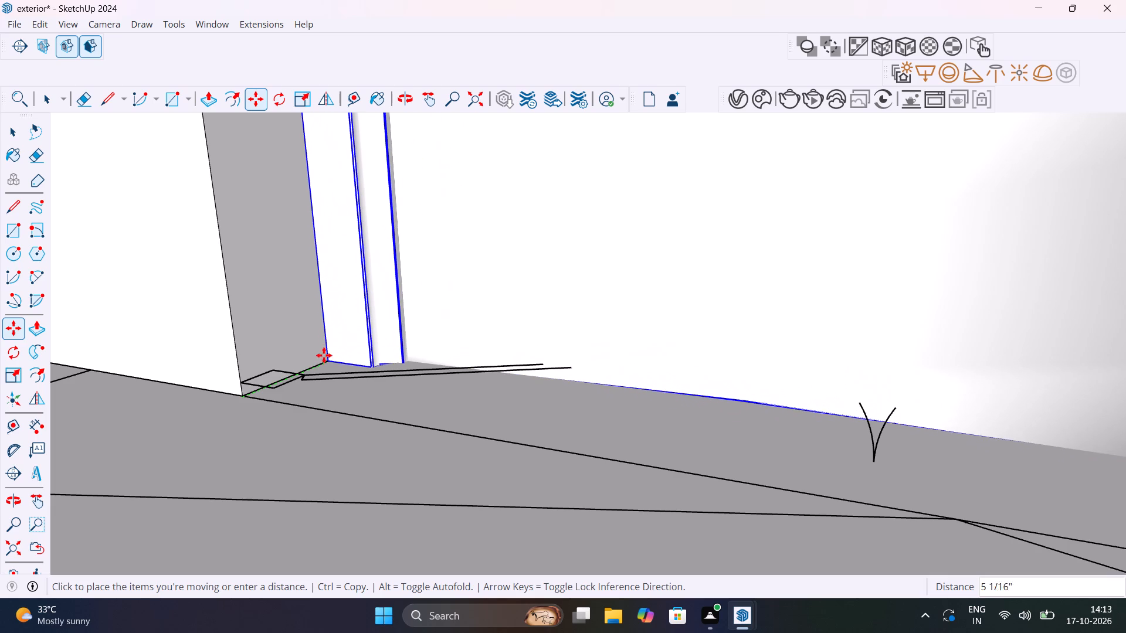
pyautogui.click(320, 361)
# Scale the entrance door by about 1.03 in height and 1.91 in depth so its top meets the opening's upper edge.
pyautogui.scroll(-14, 373, 358)
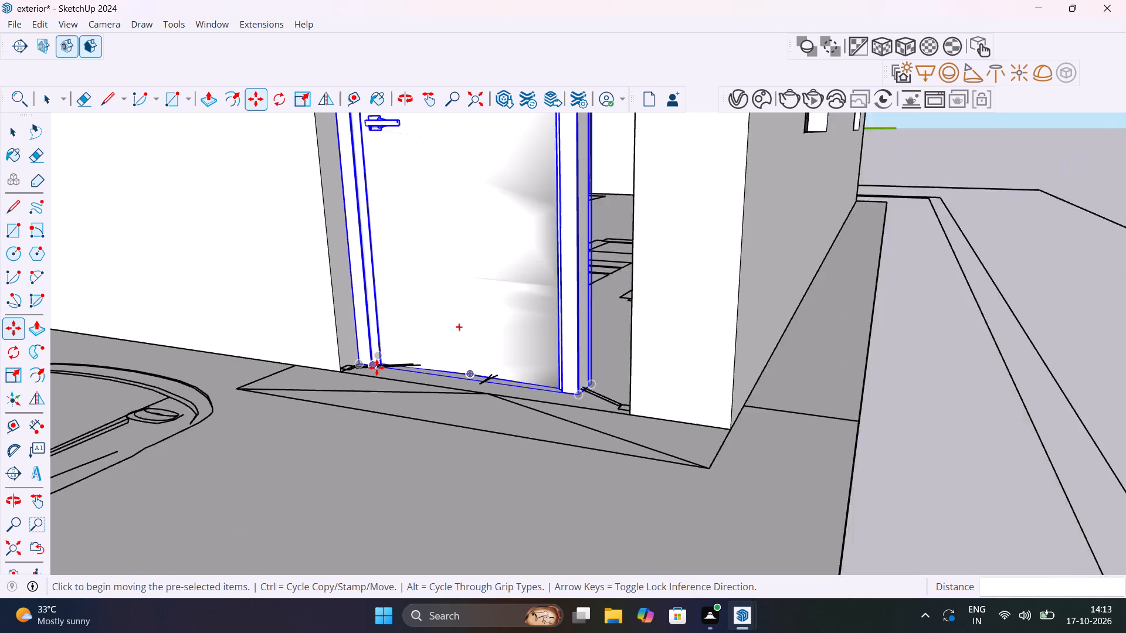
pyautogui.scroll(-9, 377, 367)
pyautogui.moveTo(406, 384); pyautogui.dragTo(440, 384, button='middle')
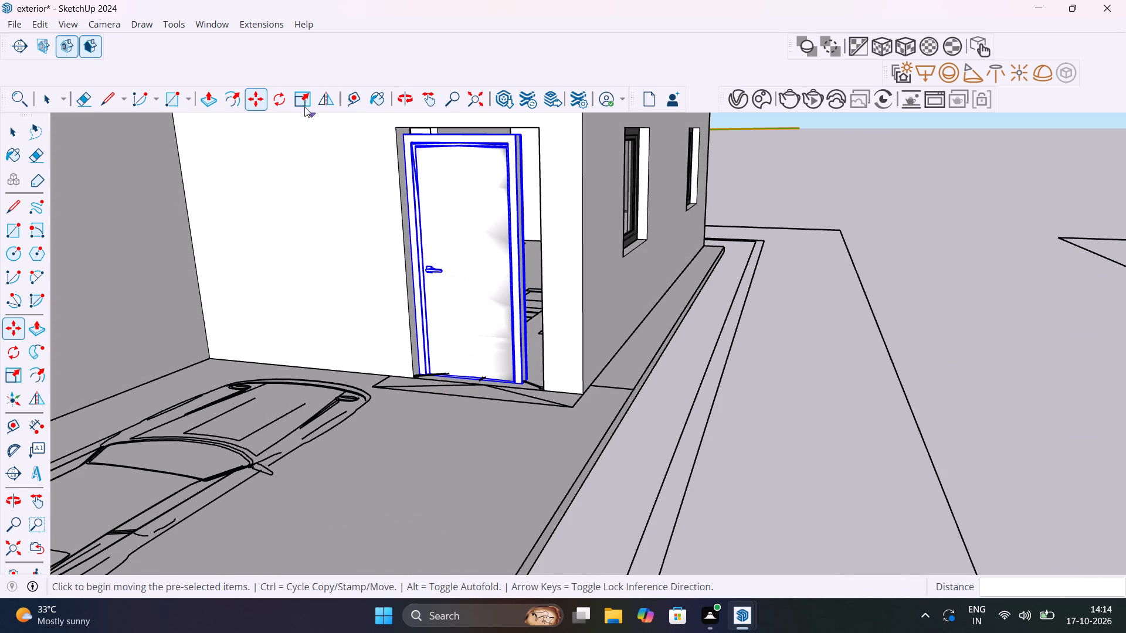
pyautogui.click(295, 98)
pyautogui.moveTo(461, 395); pyautogui.dragTo(528, 396, button='middle')
pyautogui.scroll(-3, 544, 368)
pyautogui.moveTo(564, 341); pyautogui.dragTo(564, 338, button='middle')
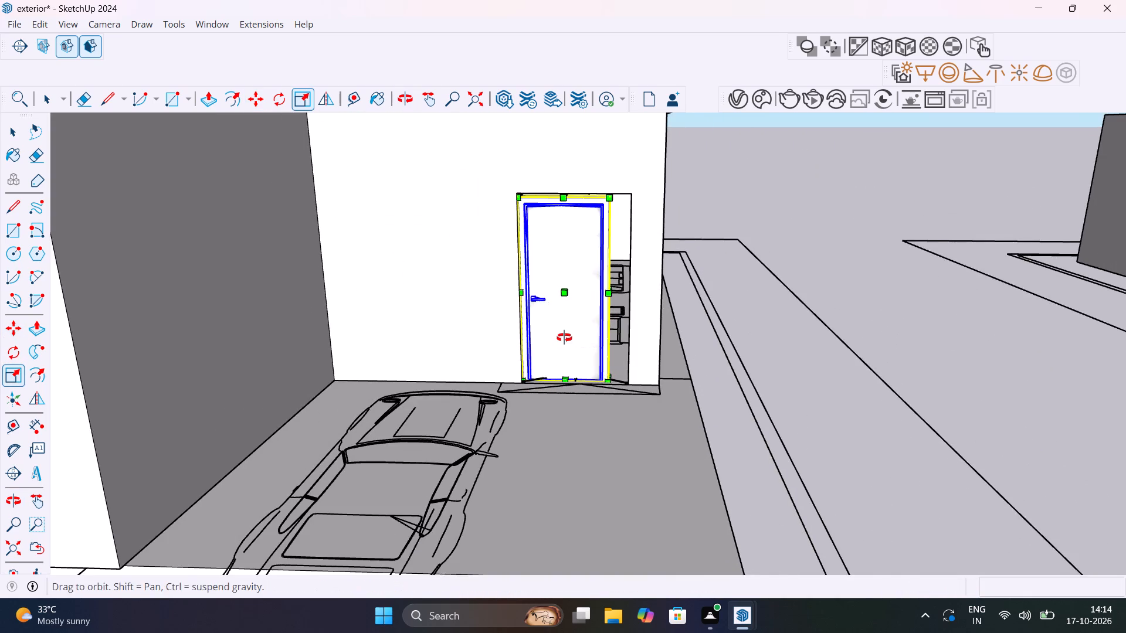
pyautogui.moveTo(564, 338); pyautogui.dragTo(564, 322, button='middle')
pyautogui.scroll(8, 569, 173)
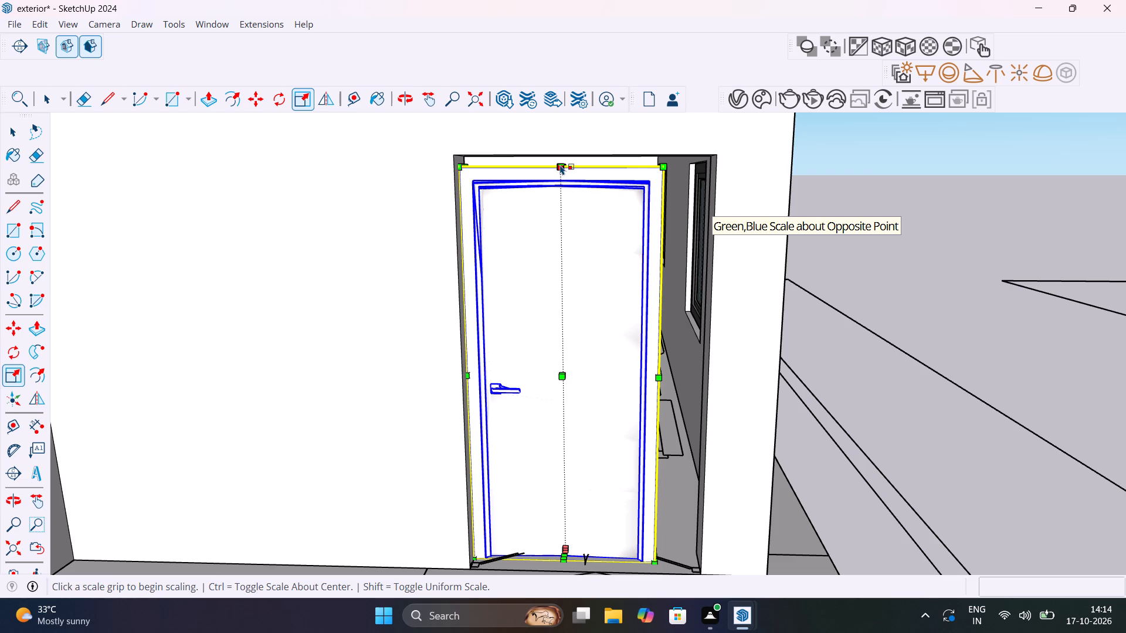
pyautogui.click(560, 165)
pyautogui.click(561, 156)
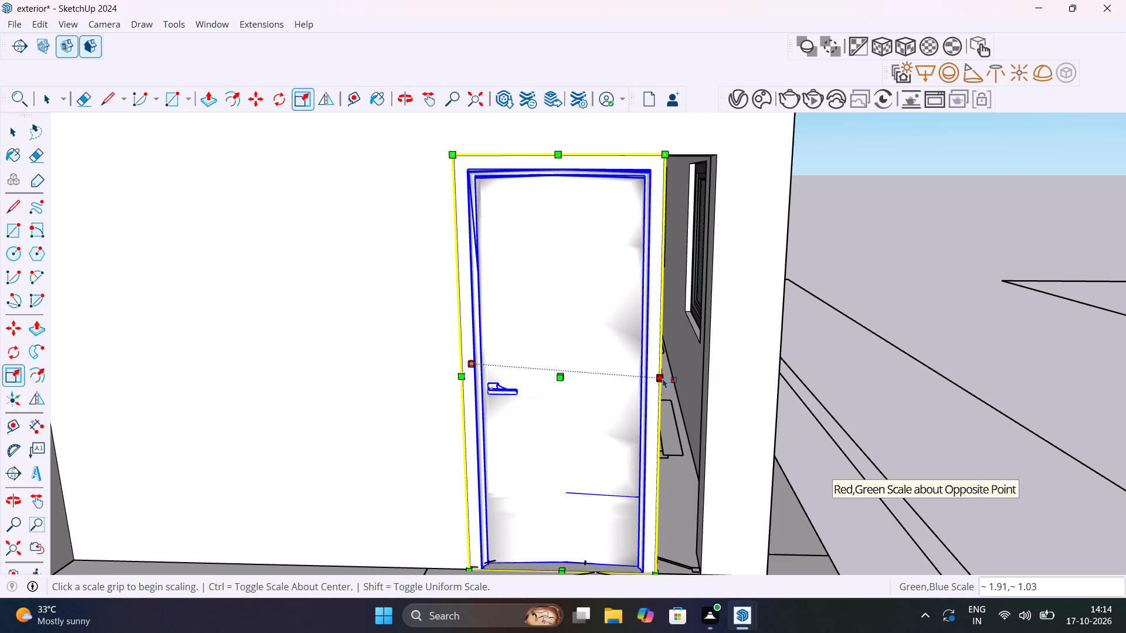
# Scale the entrance door by about 1.24 in width so its outer frame meets the far side edge of the opening.
pyautogui.click(663, 378)
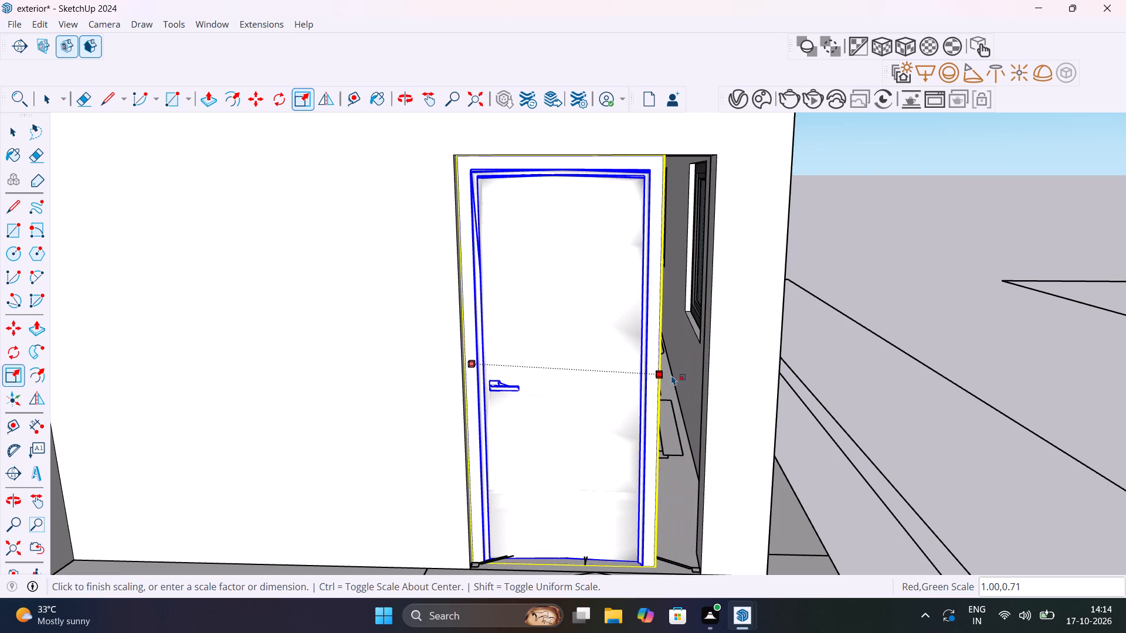
pyautogui.press('Escape')
pyautogui.scroll(-3, 664, 387)
pyautogui.moveTo(673, 418); pyautogui.dragTo(673, 381, button='middle')
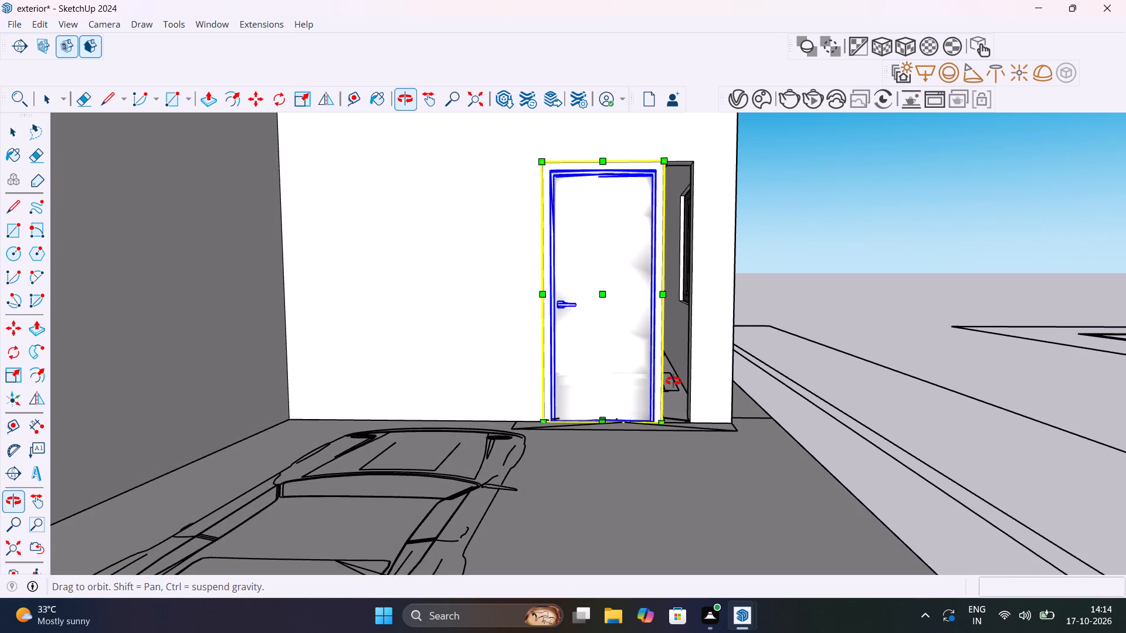
pyautogui.moveTo(673, 381); pyautogui.dragTo(673, 379, button='middle')
pyautogui.scroll(2, 642, 322)
pyautogui.moveTo(647, 319); pyautogui.dragTo(576, 315, button='middle')
pyautogui.scroll(7, 562, 305)
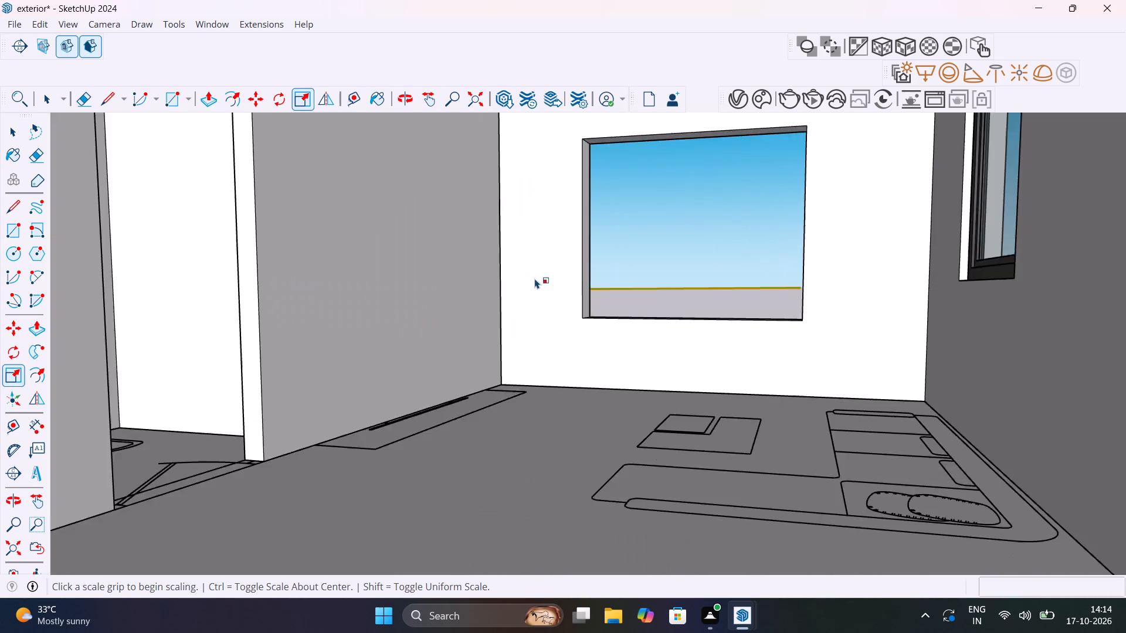
pyautogui.scroll(-5, 535, 278)
pyautogui.click(493, 194)
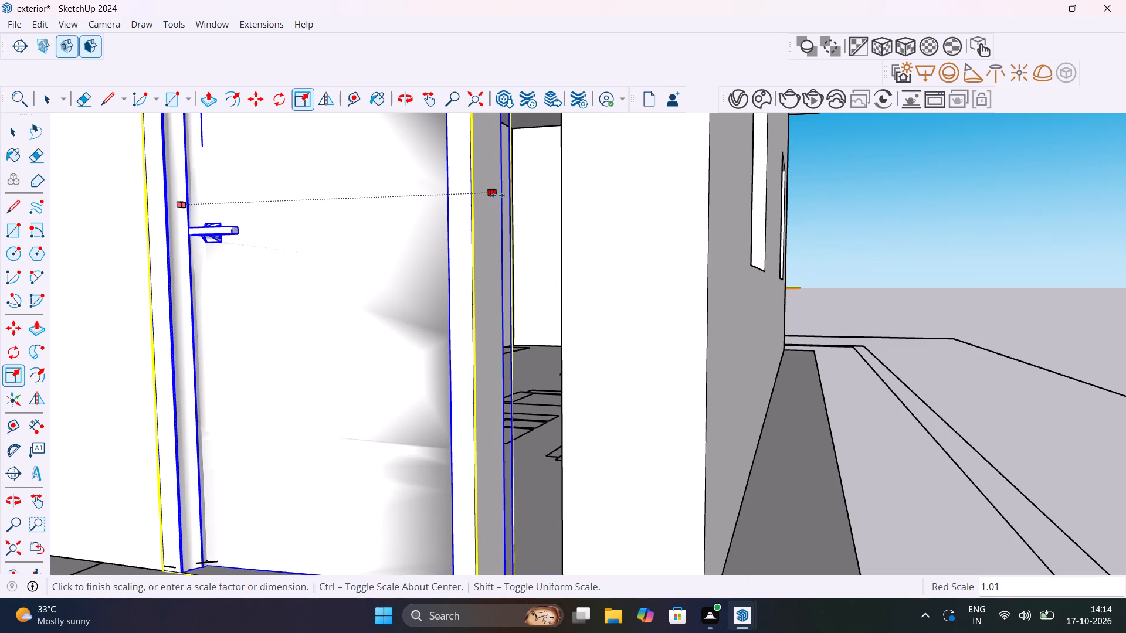
pyautogui.scroll(-8, 523, 199)
pyautogui.moveTo(524, 209); pyautogui.dragTo(653, 255, button='middle')
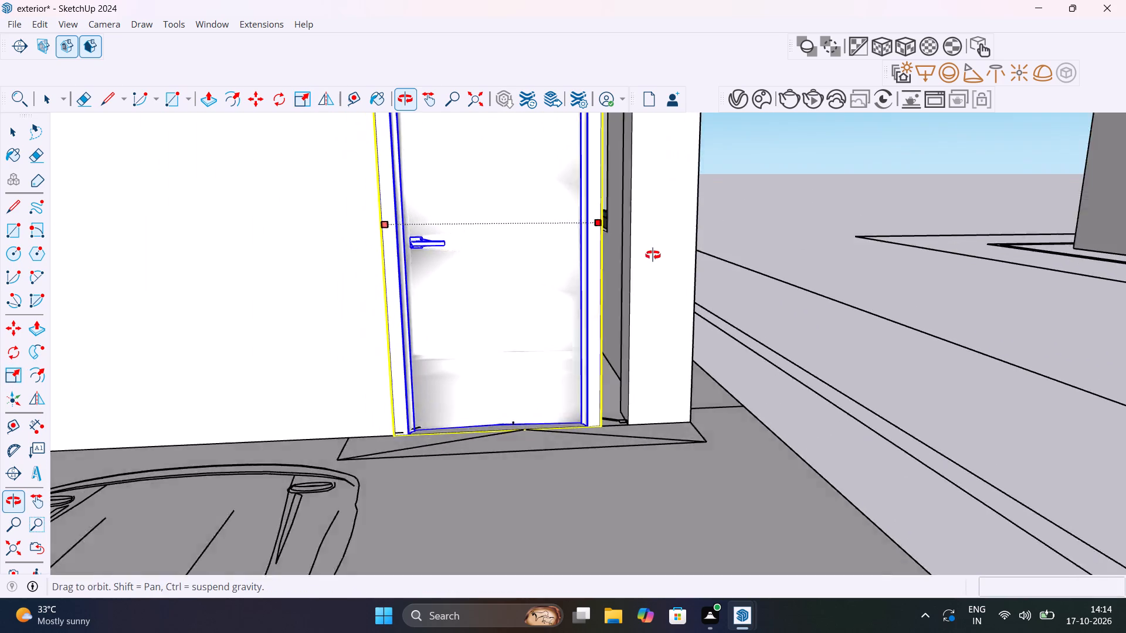
pyautogui.moveTo(653, 255); pyautogui.dragTo(728, 261, button='middle')
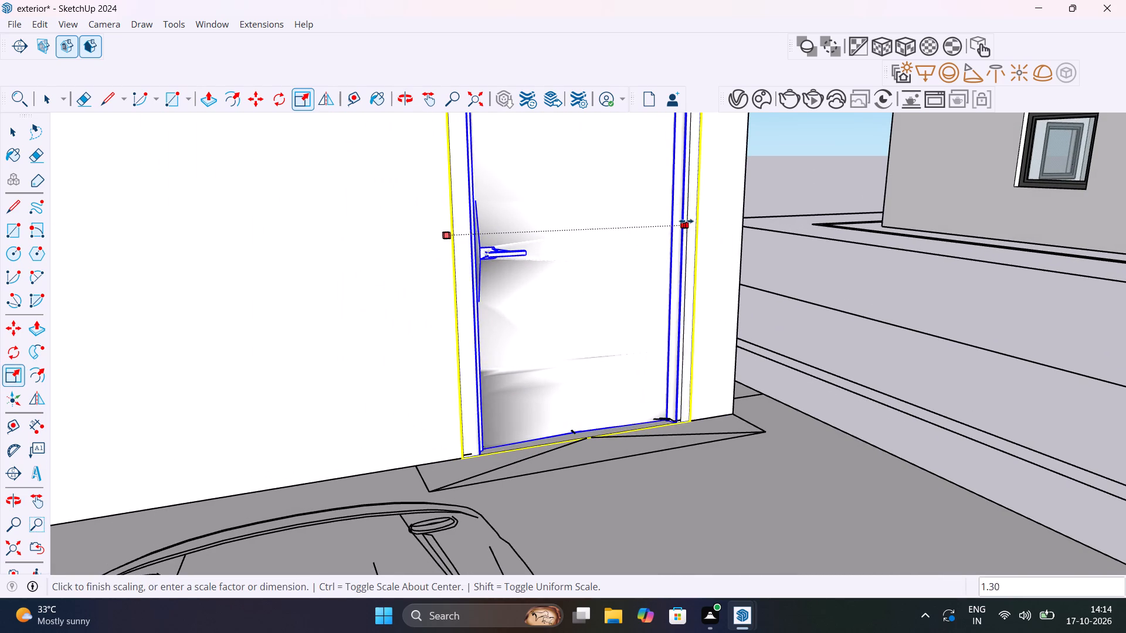
pyautogui.scroll(6, 664, 233)
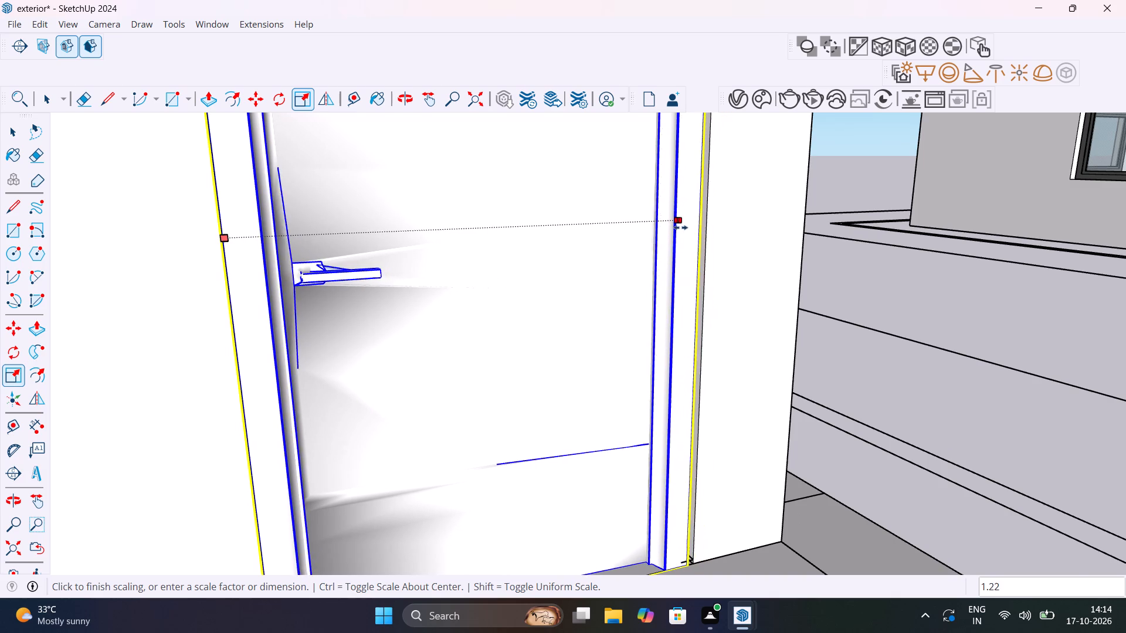
pyautogui.scroll(-7, 680, 227)
pyautogui.moveTo(652, 251); pyautogui.dragTo(531, 270, button='middle')
pyautogui.scroll(8, 527, 257)
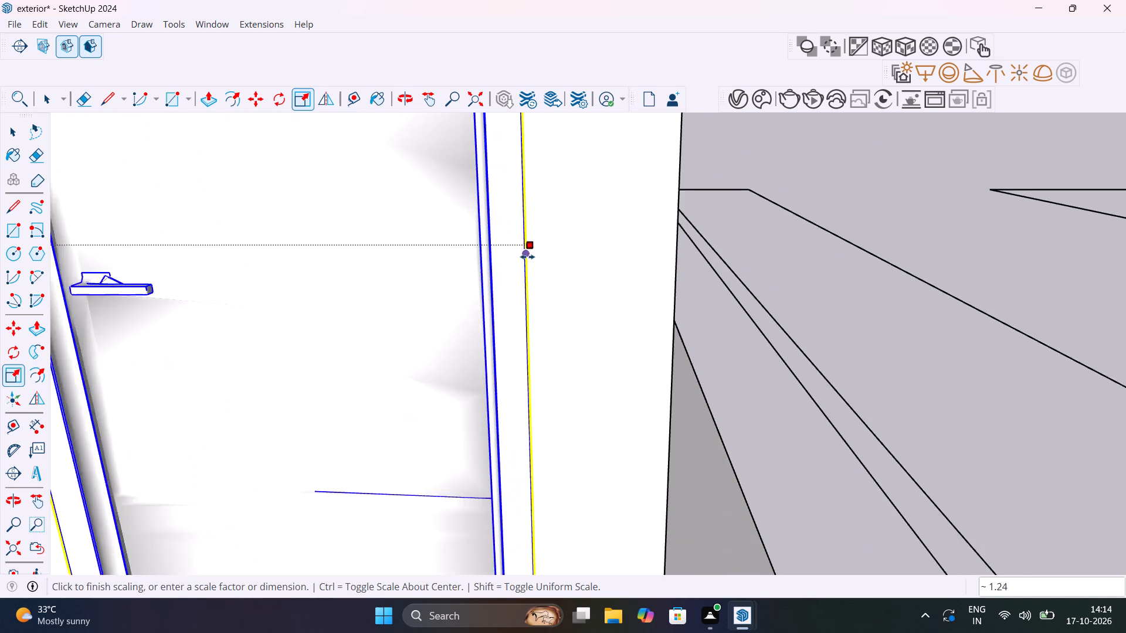
pyautogui.scroll(2, 527, 257)
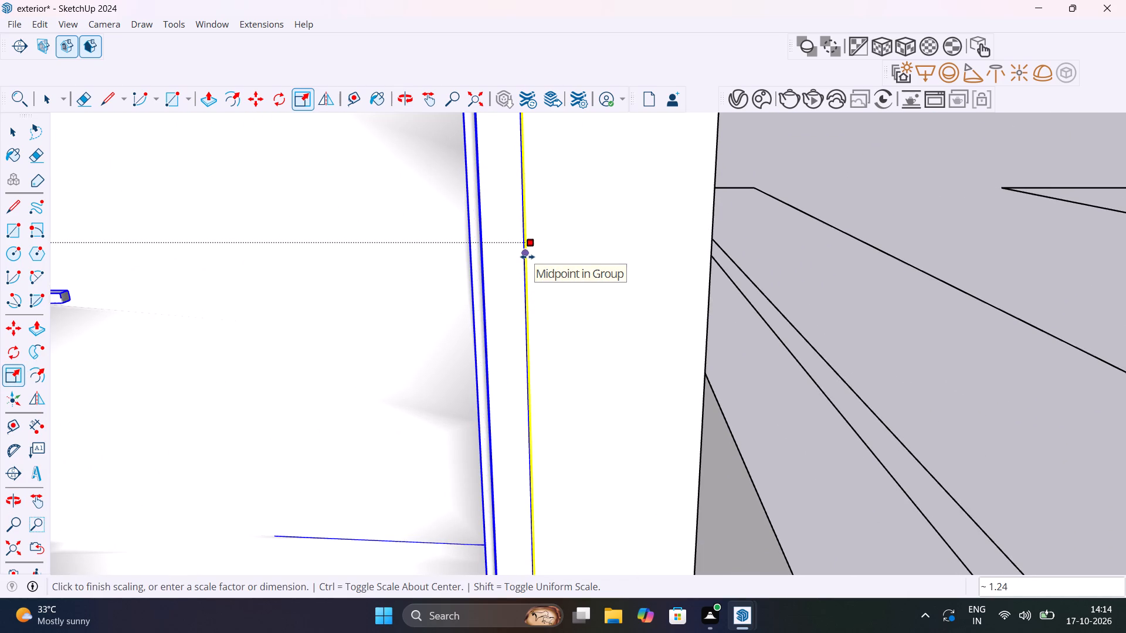
pyautogui.click(527, 257)
# Examine the stacked house from above and around its exterior for wall openings that still need doors or windows.
pyautogui.scroll(-16, 527, 257)
pyautogui.moveTo(518, 349); pyautogui.dragTo(527, 301, button='middle')
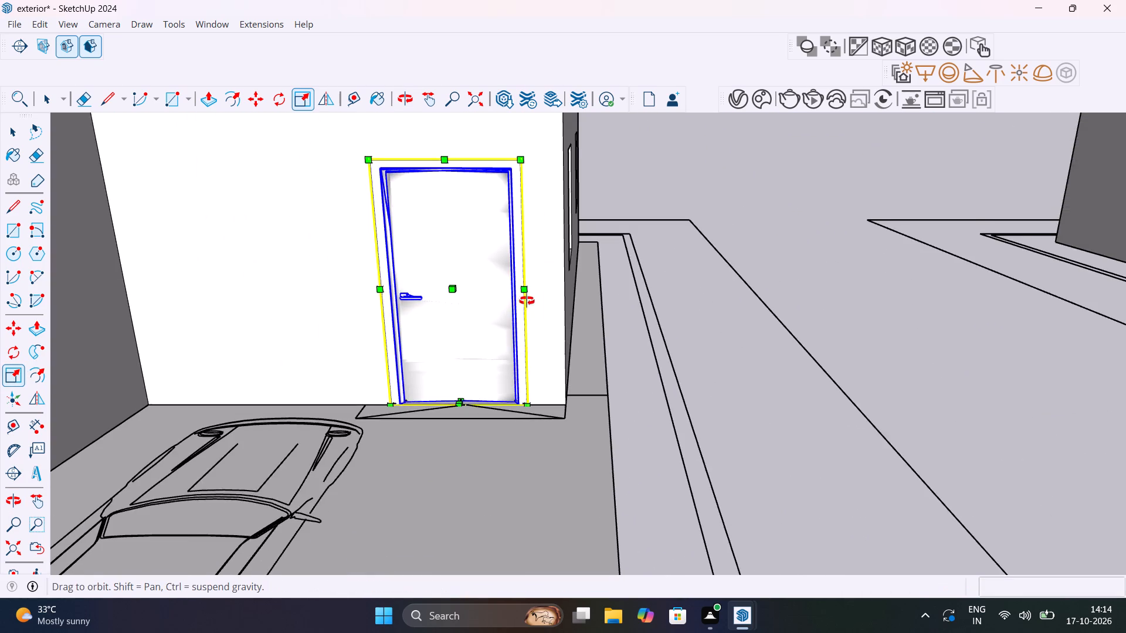
pyautogui.moveTo(527, 301); pyautogui.dragTo(530, 284, button='middle')
pyautogui.scroll(-5, 530, 284)
pyautogui.moveTo(533, 305); pyautogui.dragTo(534, 330, button='middle')
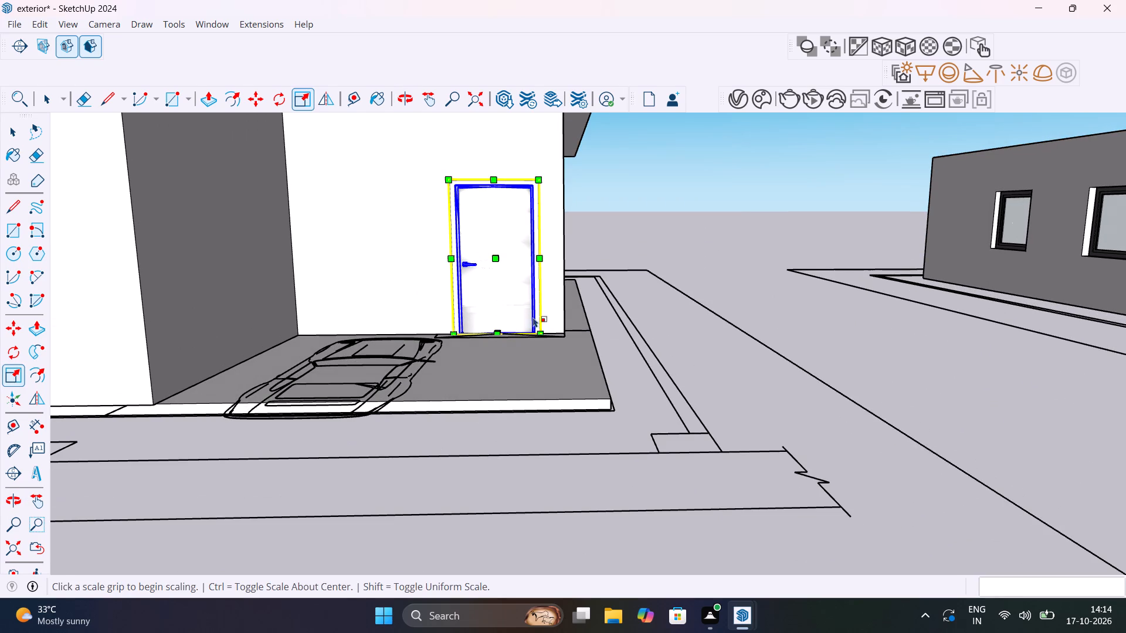
pyautogui.scroll(-4, 530, 298)
pyautogui.moveTo(622, 390); pyautogui.dragTo(571, 467, button='middle')
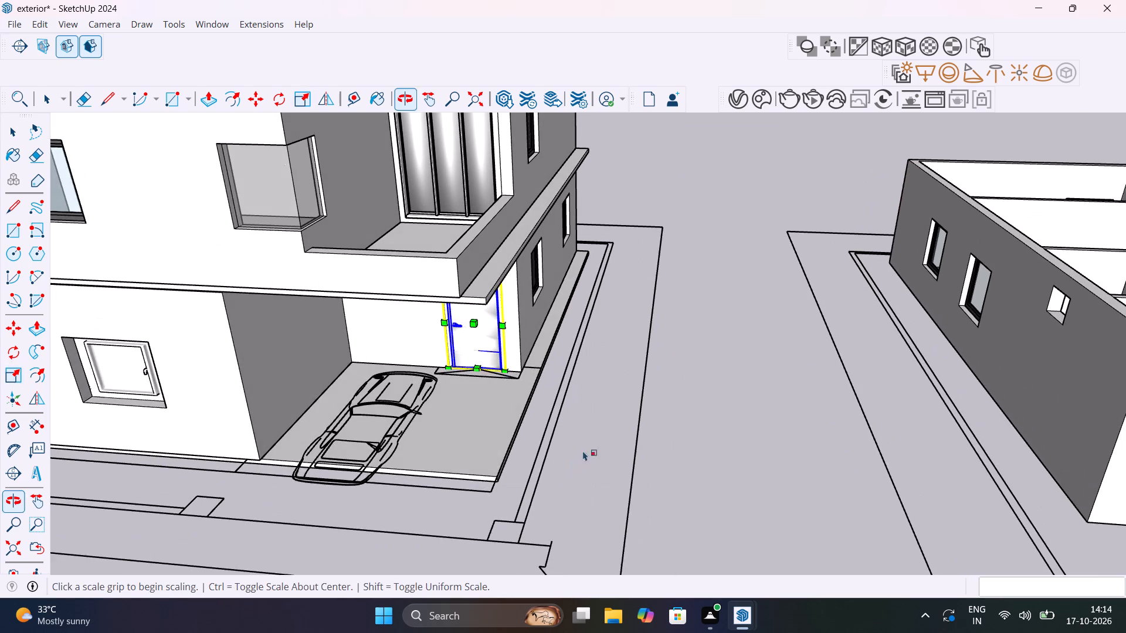
pyautogui.scroll(-6, 606, 421)
pyautogui.moveTo(606, 421); pyautogui.dragTo(479, 438, button='middle')
pyautogui.scroll(-7, 446, 196)
pyautogui.scroll(3, 407, 136)
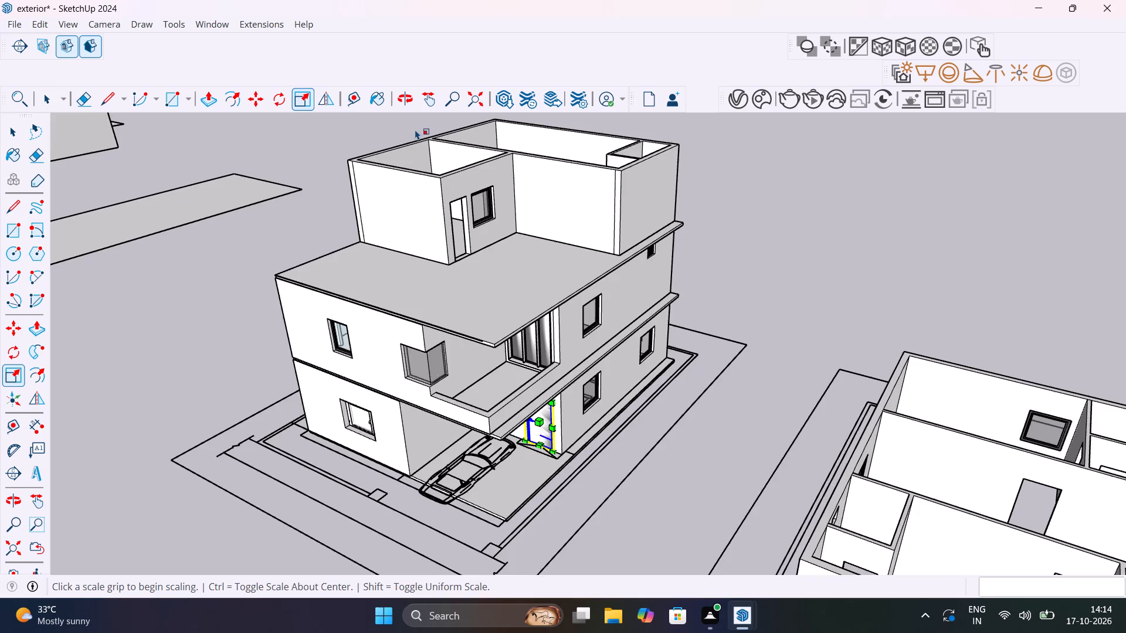
pyautogui.scroll(5, 415, 130)
pyautogui.scroll(-13, 424, 155)
pyautogui.moveTo(436, 208); pyautogui.dragTo(528, 409, button='middle')
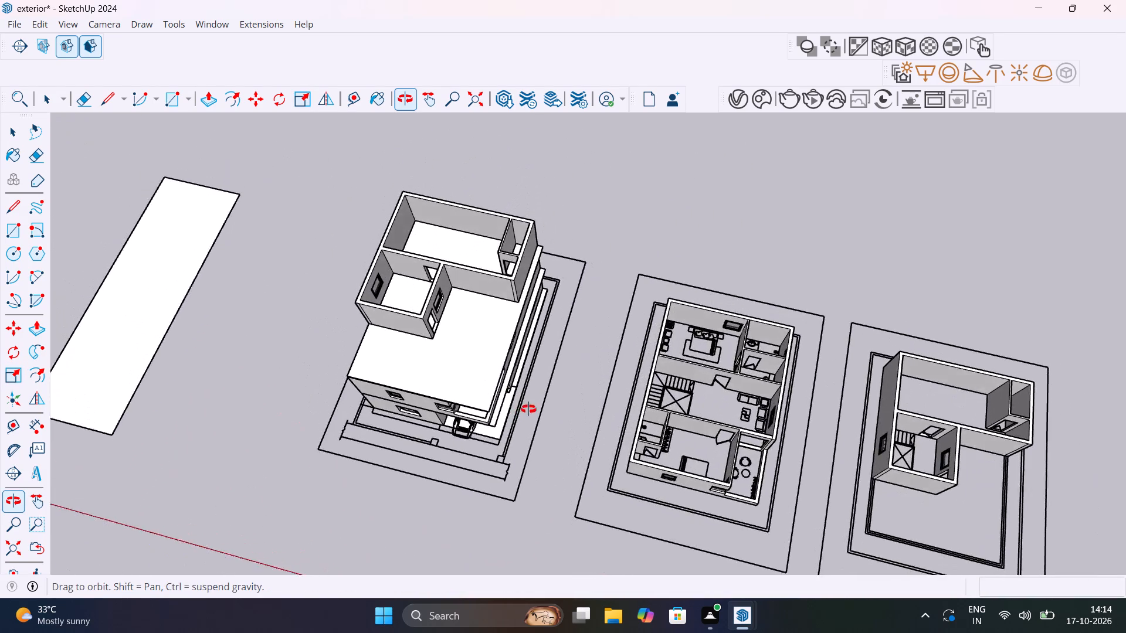
pyautogui.moveTo(528, 409); pyautogui.dragTo(738, 336, button='middle')
pyautogui.scroll(8, 464, 308)
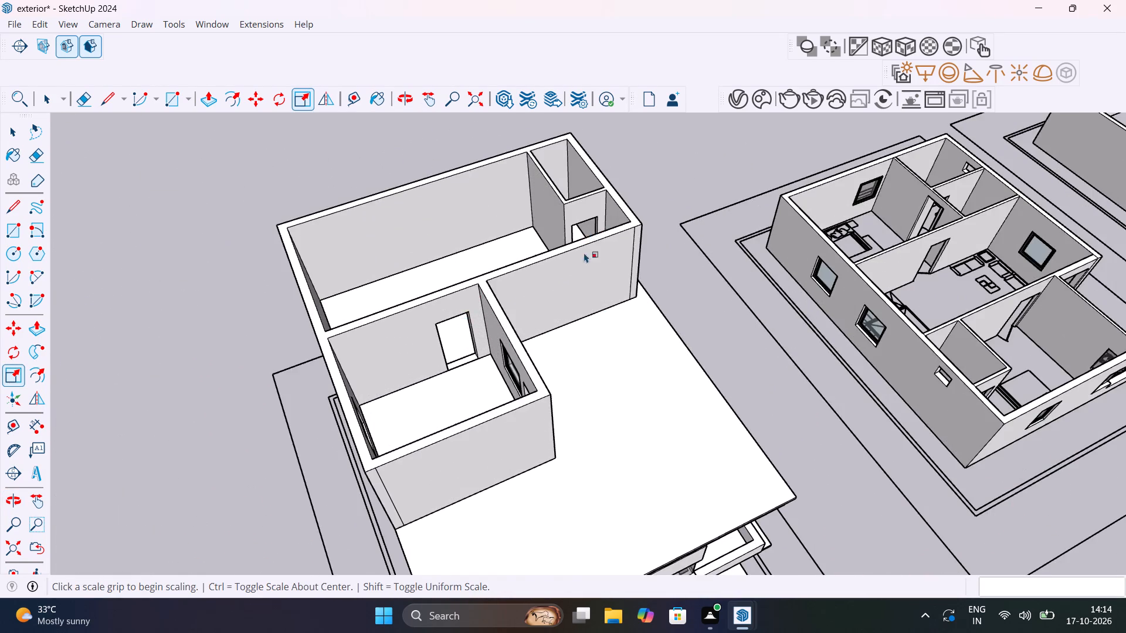
pyautogui.scroll(-8, 585, 250)
pyautogui.moveTo(604, 357); pyautogui.dragTo(558, 99, button='middle')
pyautogui.scroll(9, 550, 273)
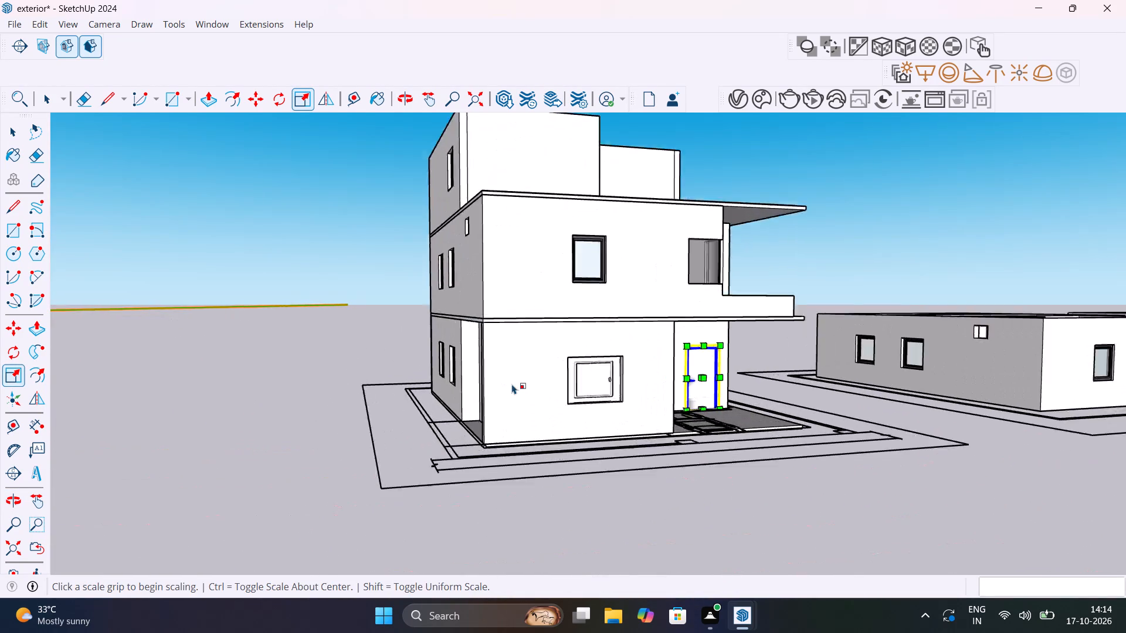
pyautogui.moveTo(512, 384); pyautogui.dragTo(419, 419, button='middle')
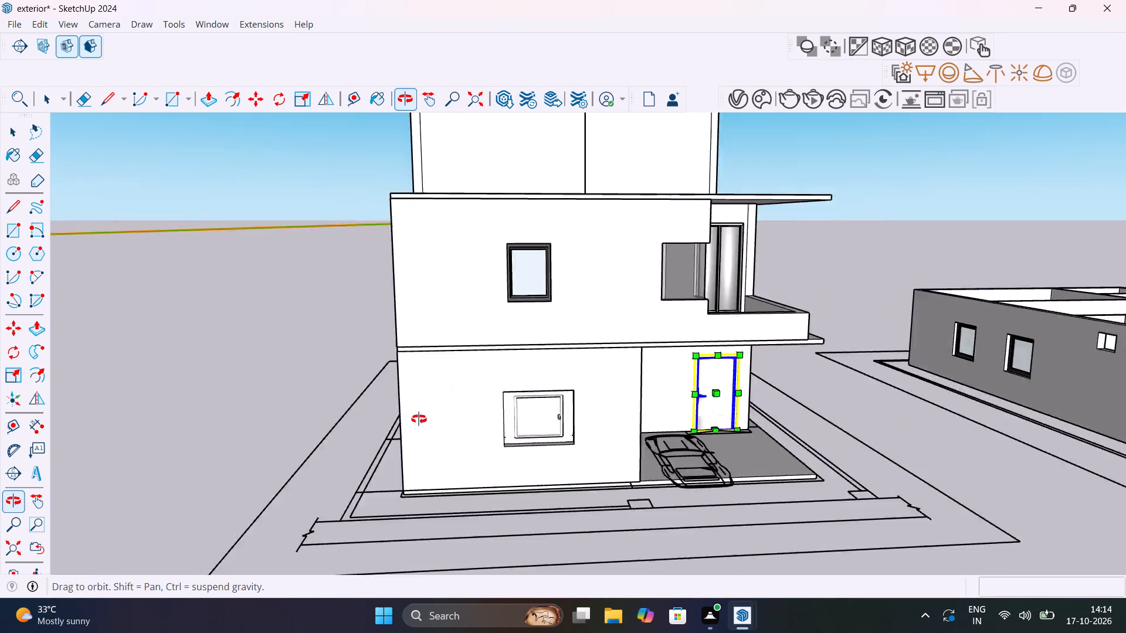
pyautogui.moveTo(419, 419); pyautogui.dragTo(324, 426, button='middle')
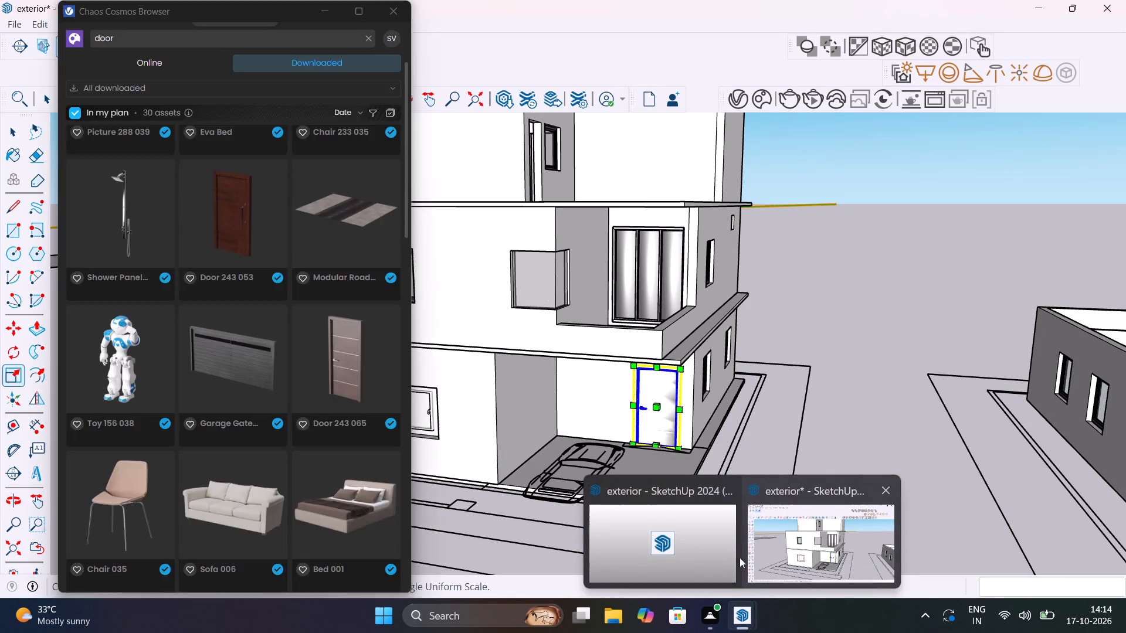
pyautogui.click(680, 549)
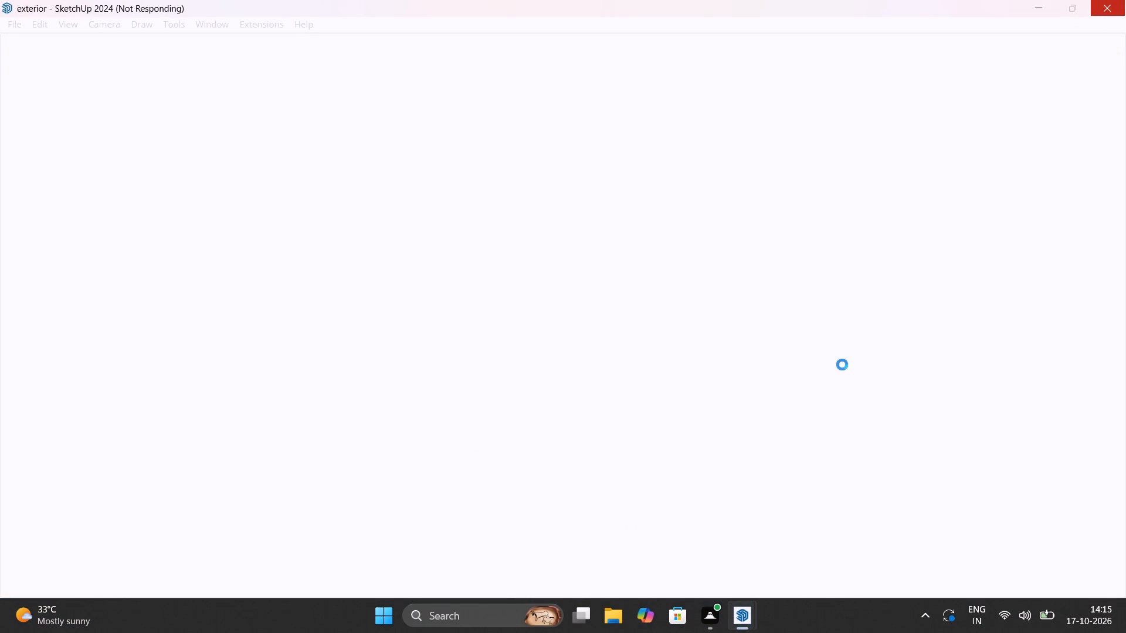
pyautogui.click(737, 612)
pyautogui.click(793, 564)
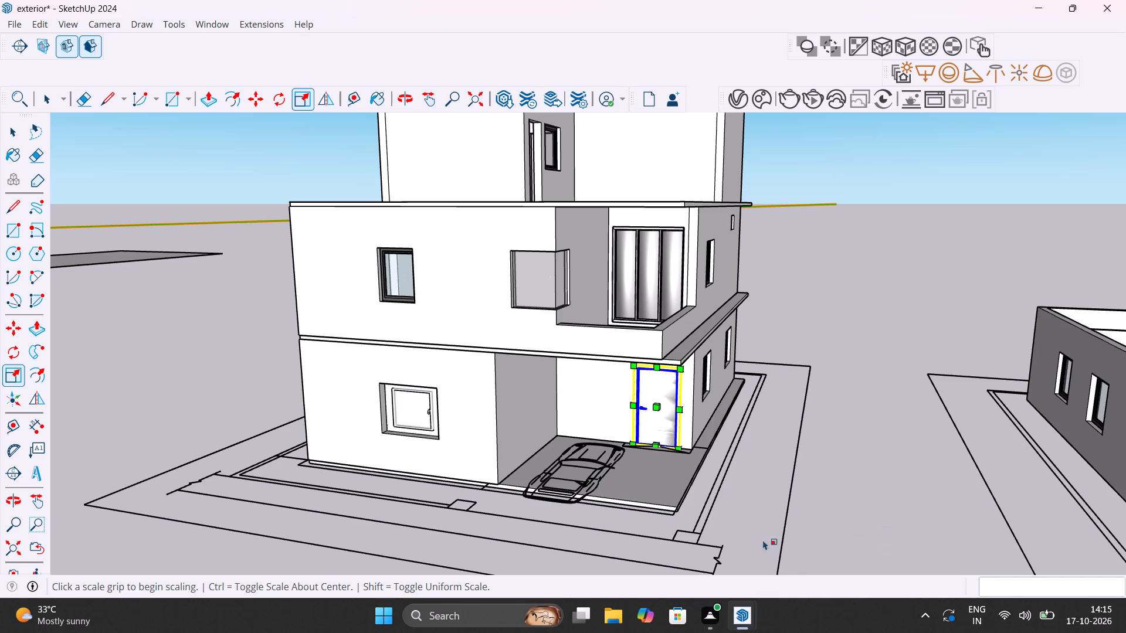
# Bring up the Chaos Cosmos browser and switch the door search from downloaded to online assets.
pyautogui.click(758, 97)
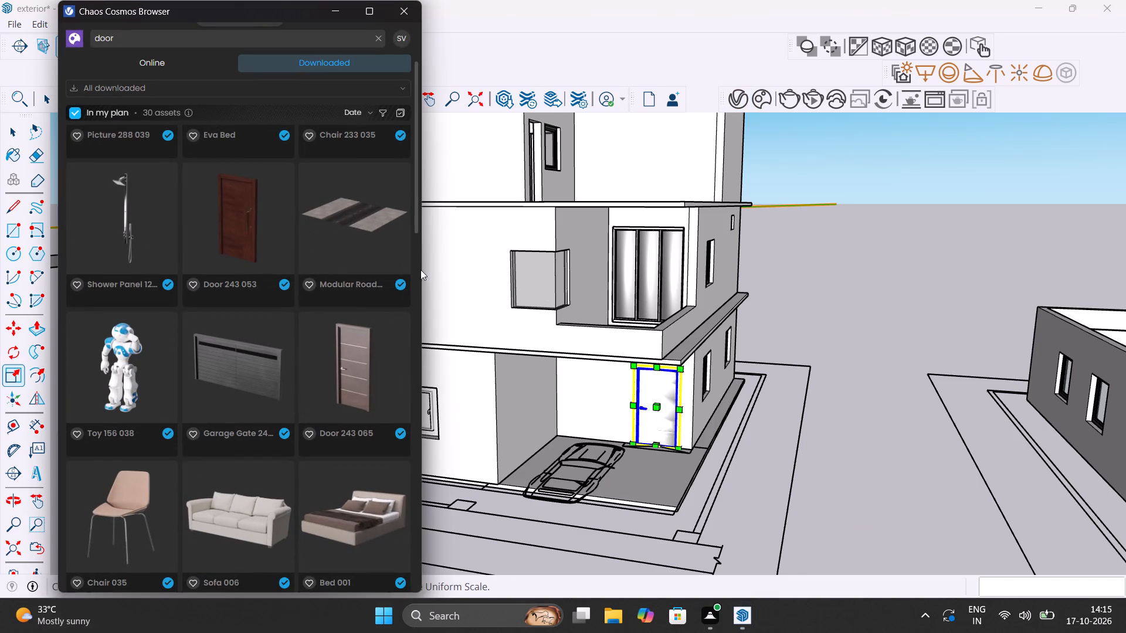
pyautogui.scroll(-3, 275, 341)
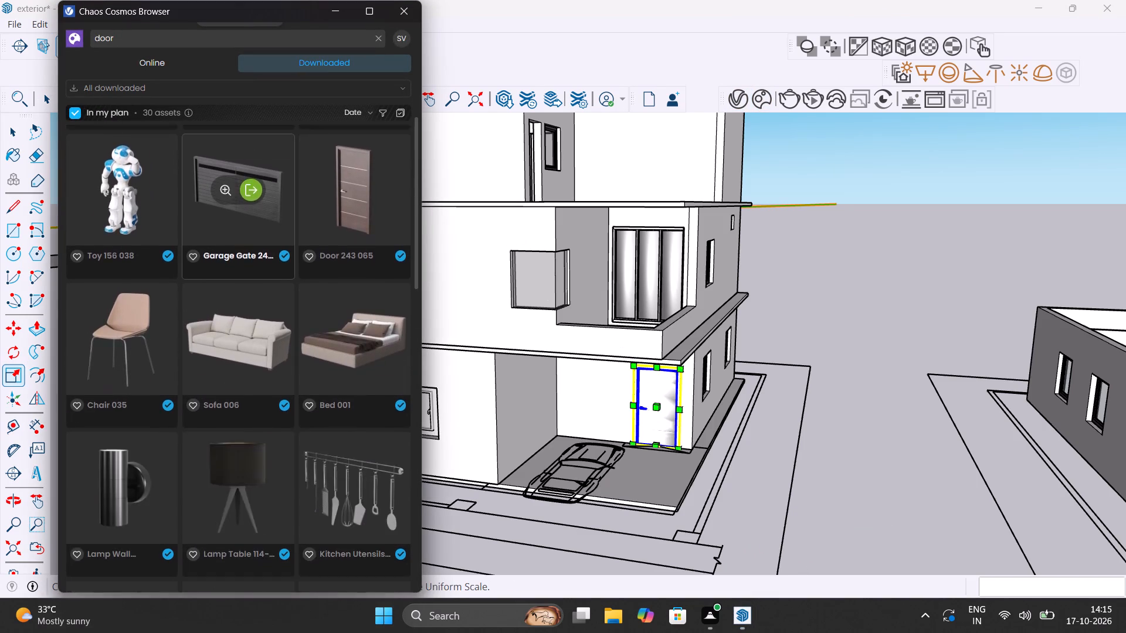
pyautogui.scroll(-7, 275, 341)
pyautogui.click(163, 59)
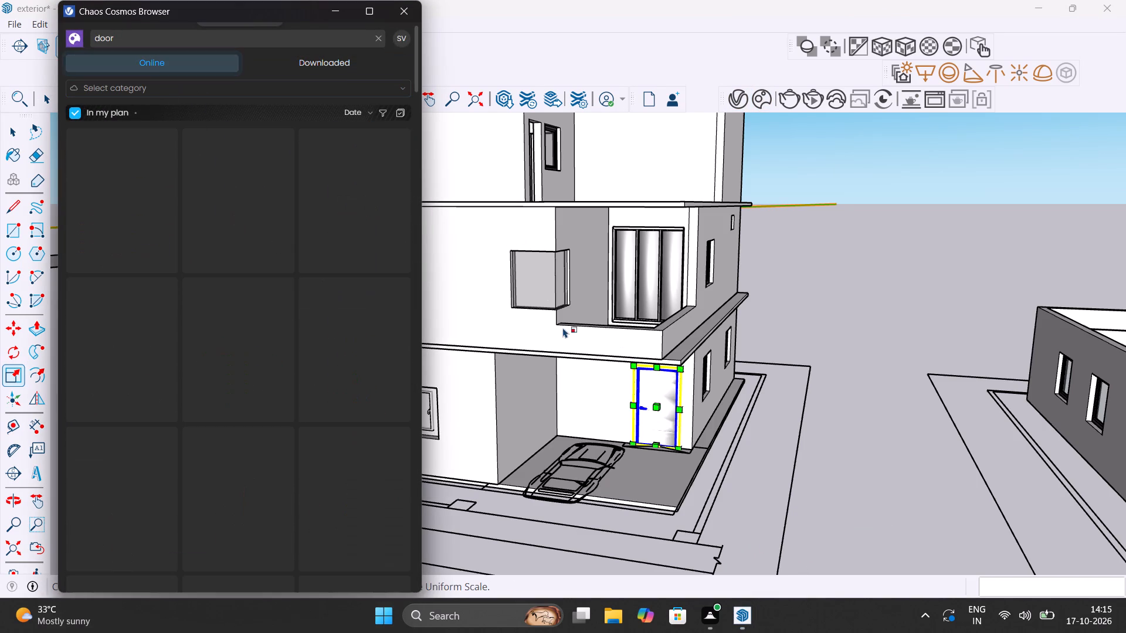
# Examine the empty ground-floor door opening in the house's side wall, near the two ground-floor windows.
pyautogui.scroll(-9, 563, 328)
pyautogui.scroll(3, 592, 397)
pyautogui.moveTo(592, 397); pyautogui.dragTo(963, 404, button='middle')
pyautogui.scroll(2, 605, 404)
pyautogui.moveTo(596, 401); pyautogui.dragTo(627, 403, button='middle')
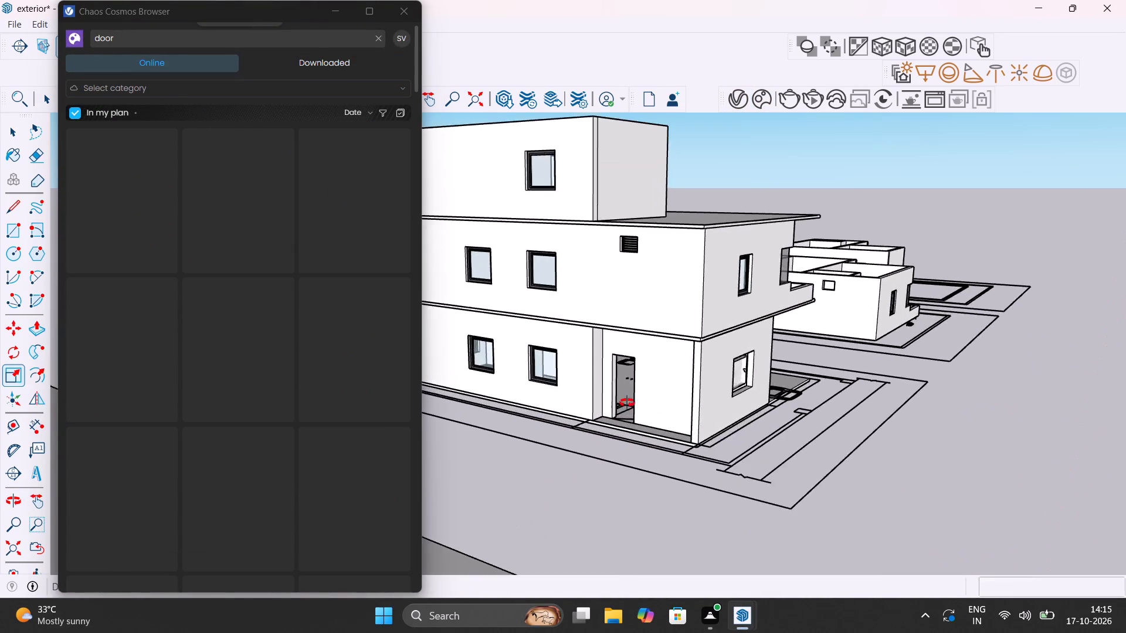
pyautogui.moveTo(627, 403); pyautogui.dragTo(786, 411, button='middle')
pyautogui.scroll(-1, 786, 411)
pyautogui.scroll(10, 771, 409)
pyautogui.scroll(-9, 700, 407)
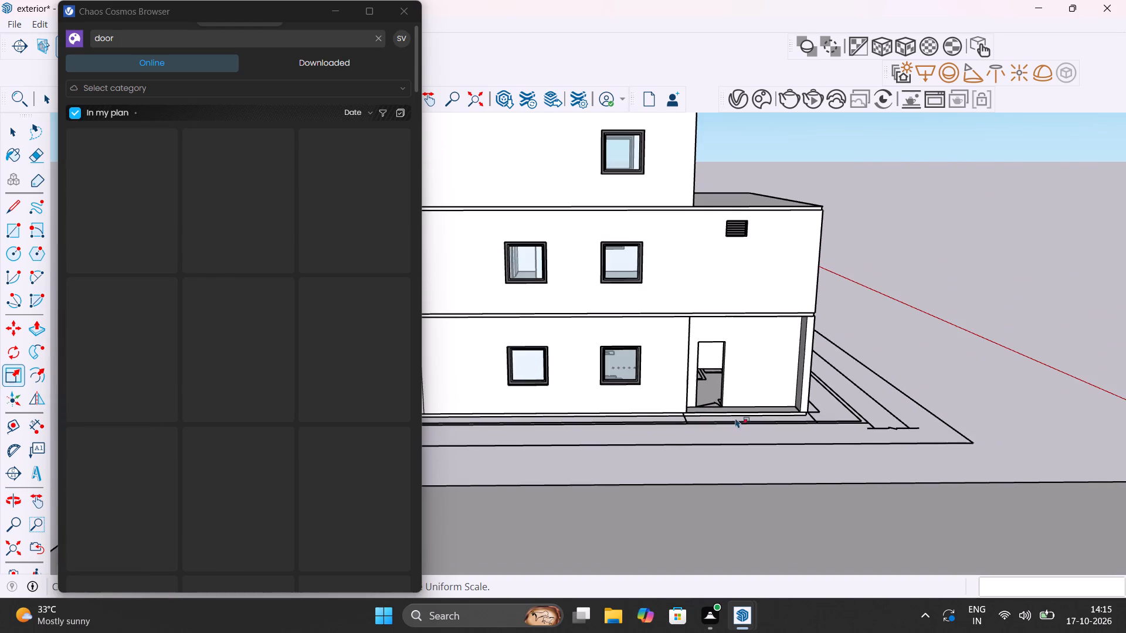
pyautogui.moveTo(643, 462); pyautogui.dragTo(491, 500, button='middle')
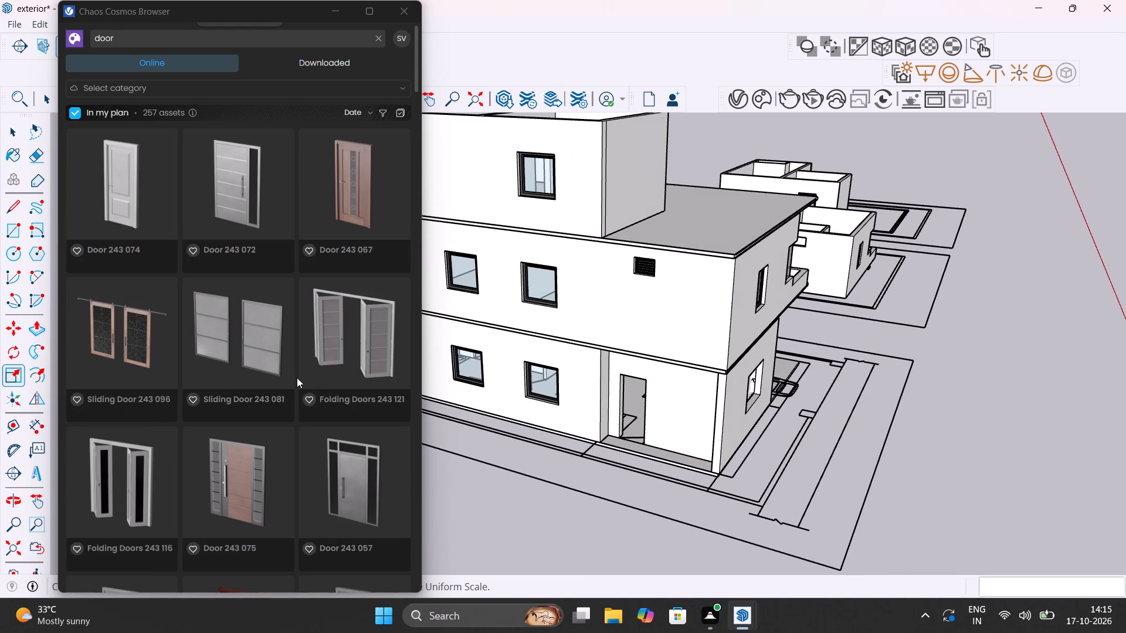
# Look through the online door models in Chaos Cosmos for one suited to the ground-floor side opening.
pyautogui.scroll(-6, 297, 376)
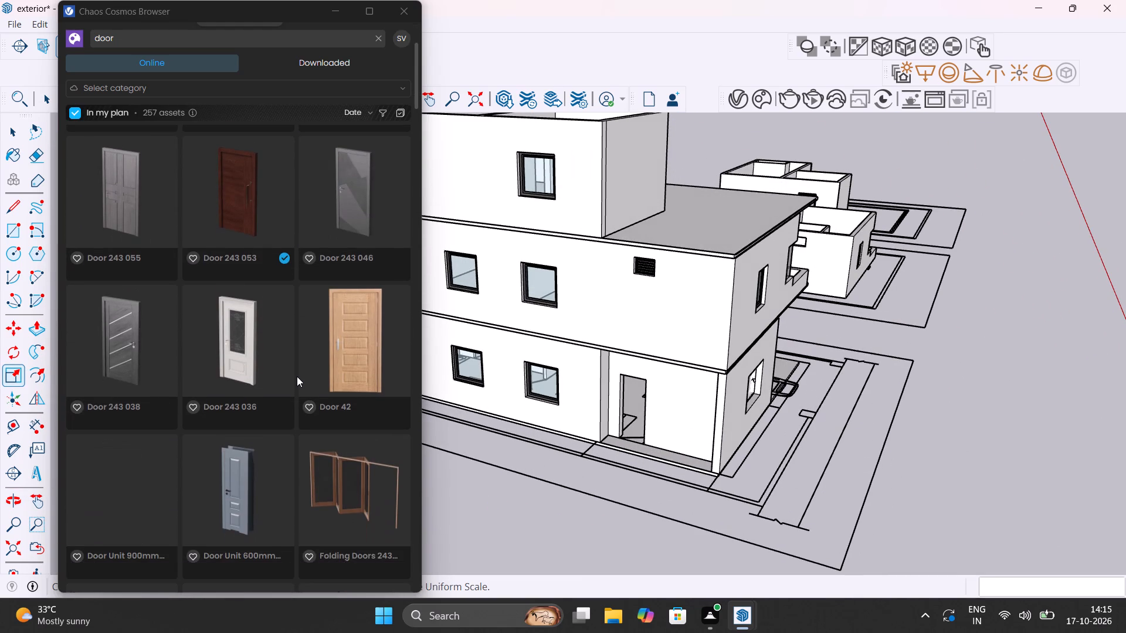
pyautogui.scroll(-7, 297, 376)
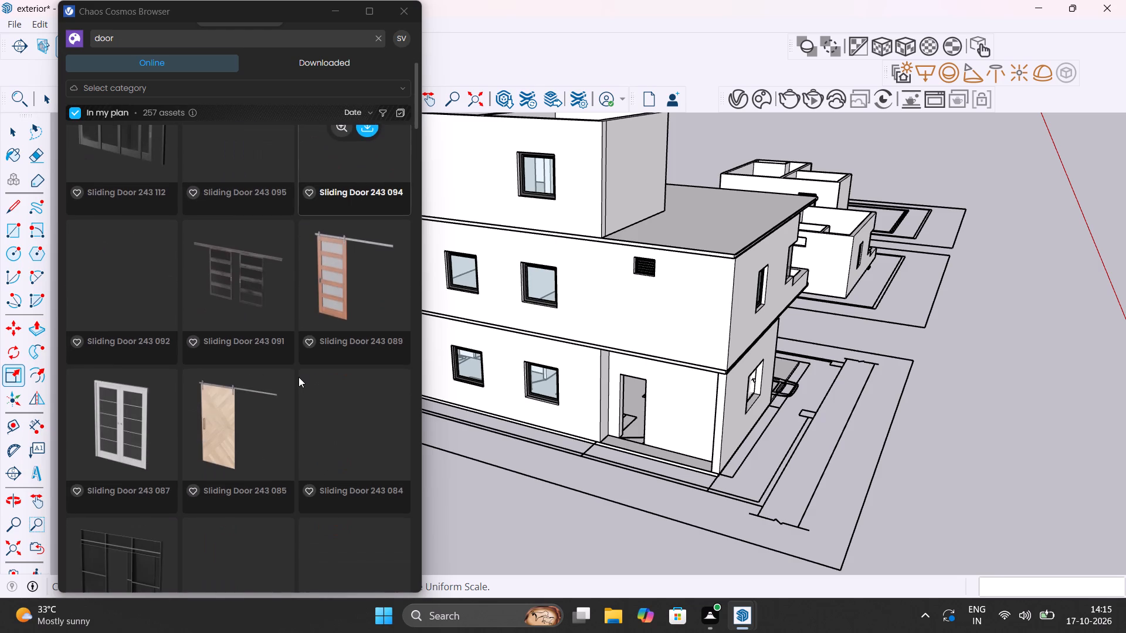
pyautogui.scroll(-5, 300, 376)
pyautogui.scroll(5, 300, 376)
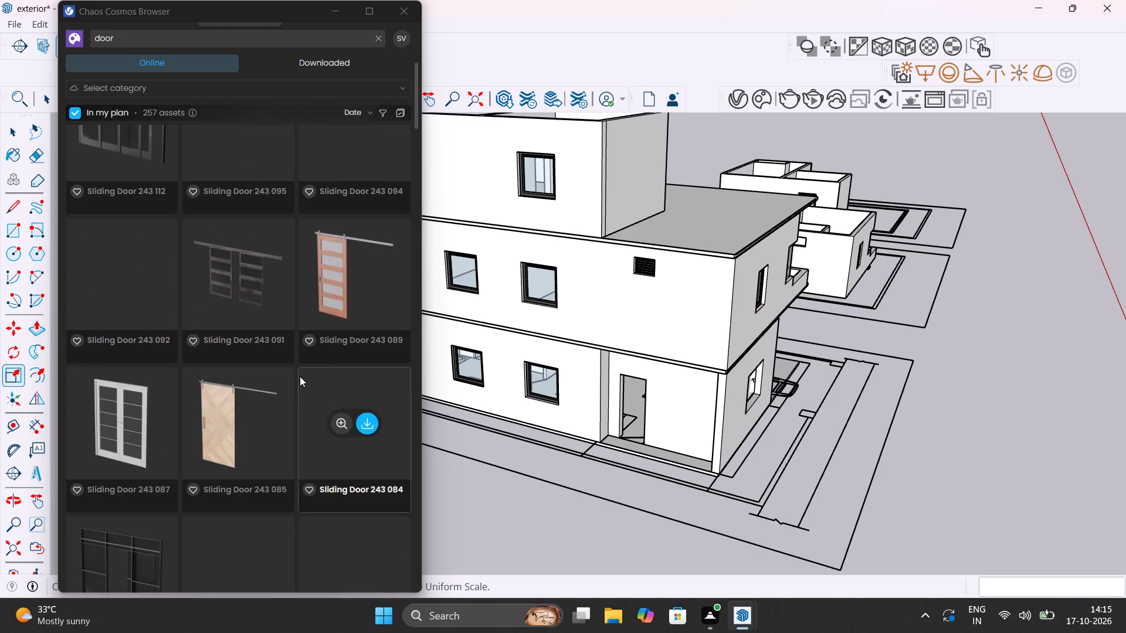
pyautogui.scroll(8, 300, 376)
pyautogui.scroll(-9, 300, 376)
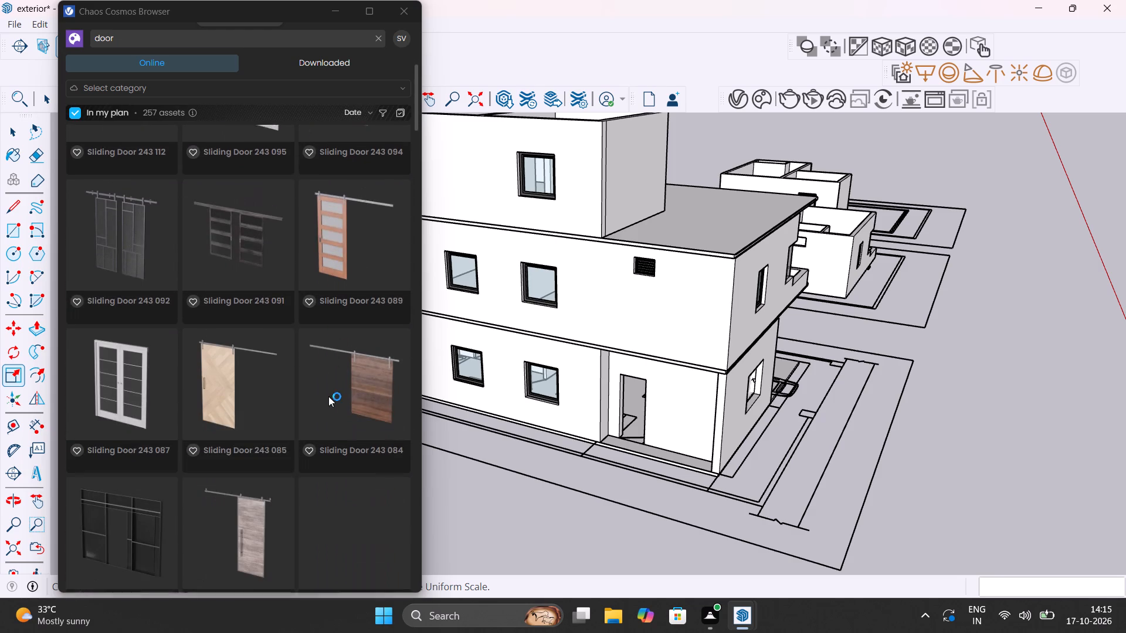
pyautogui.scroll(-5, 328, 396)
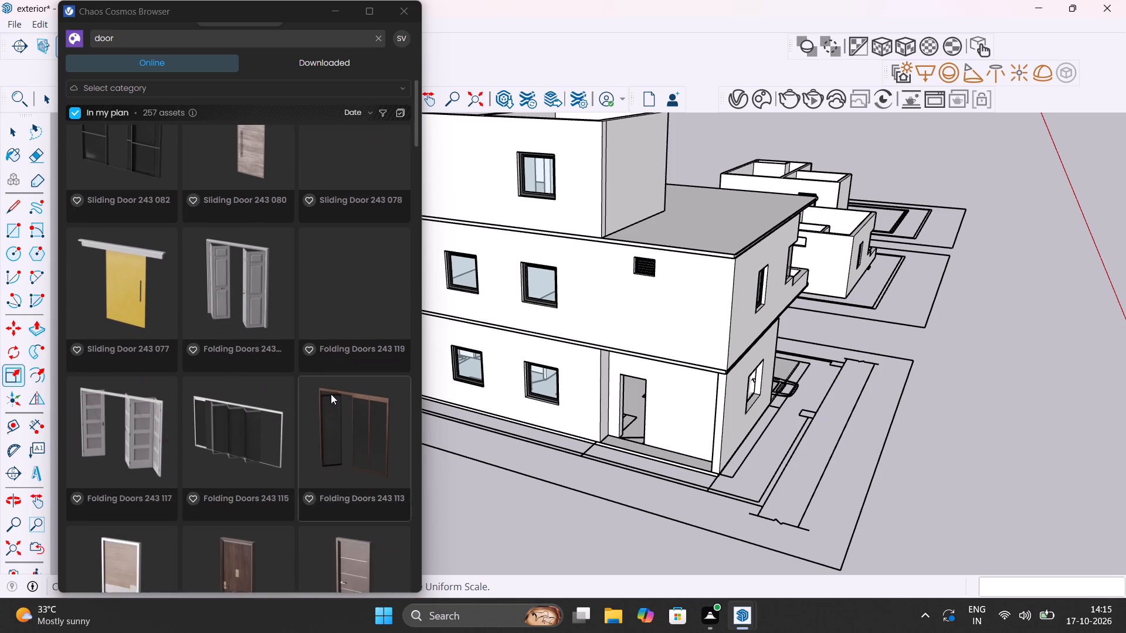
pyautogui.scroll(-3, 331, 394)
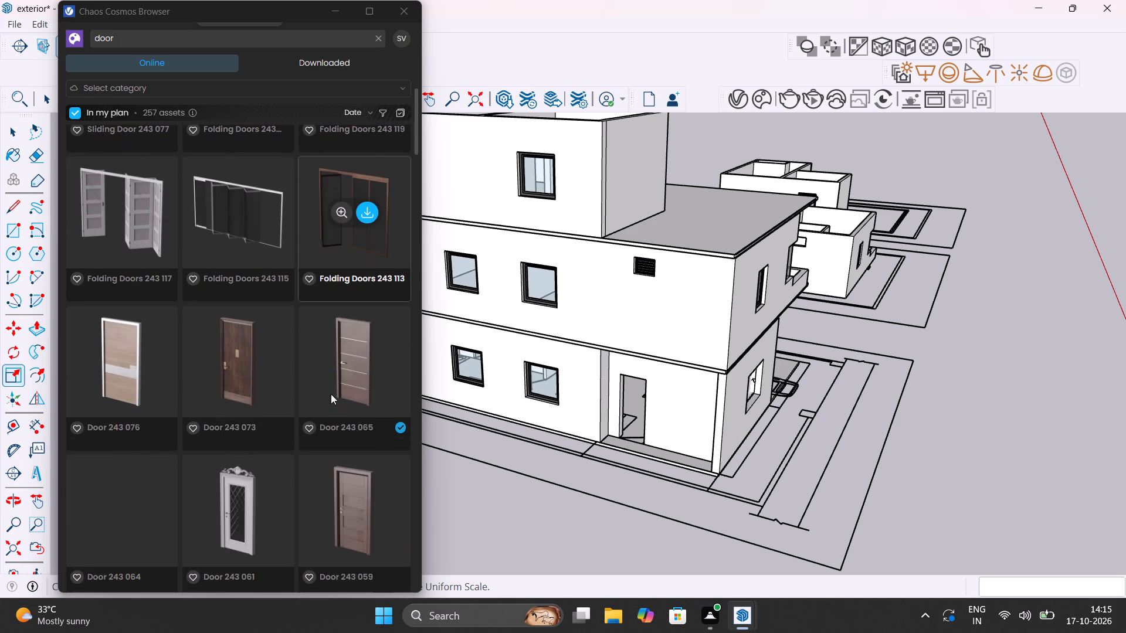
pyautogui.scroll(-2, 331, 394)
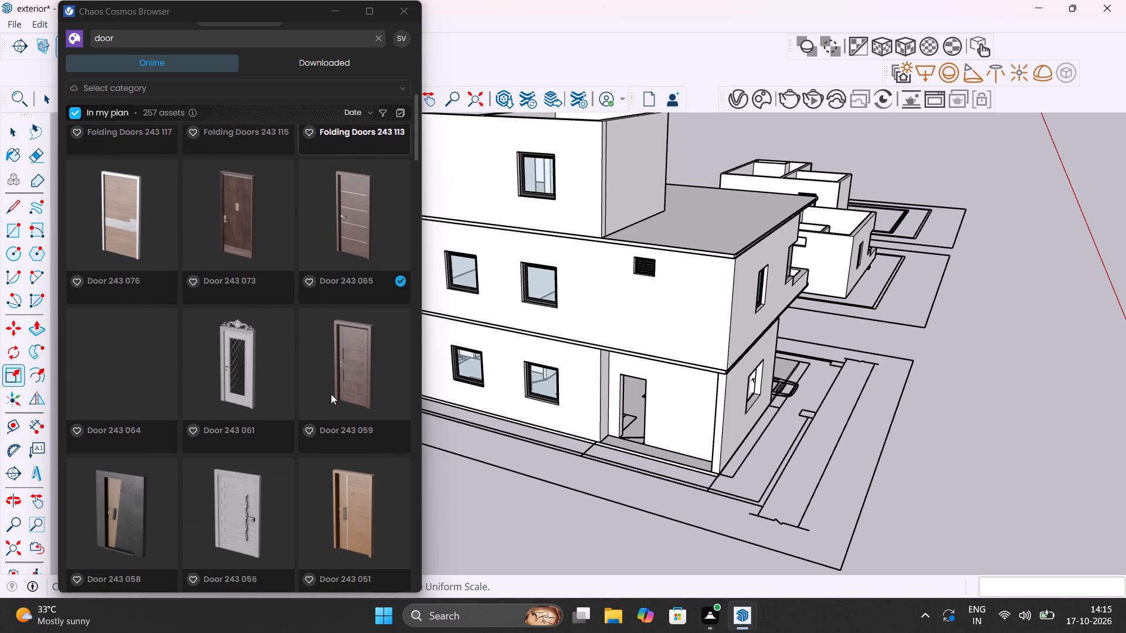
pyautogui.scroll(-3, 331, 394)
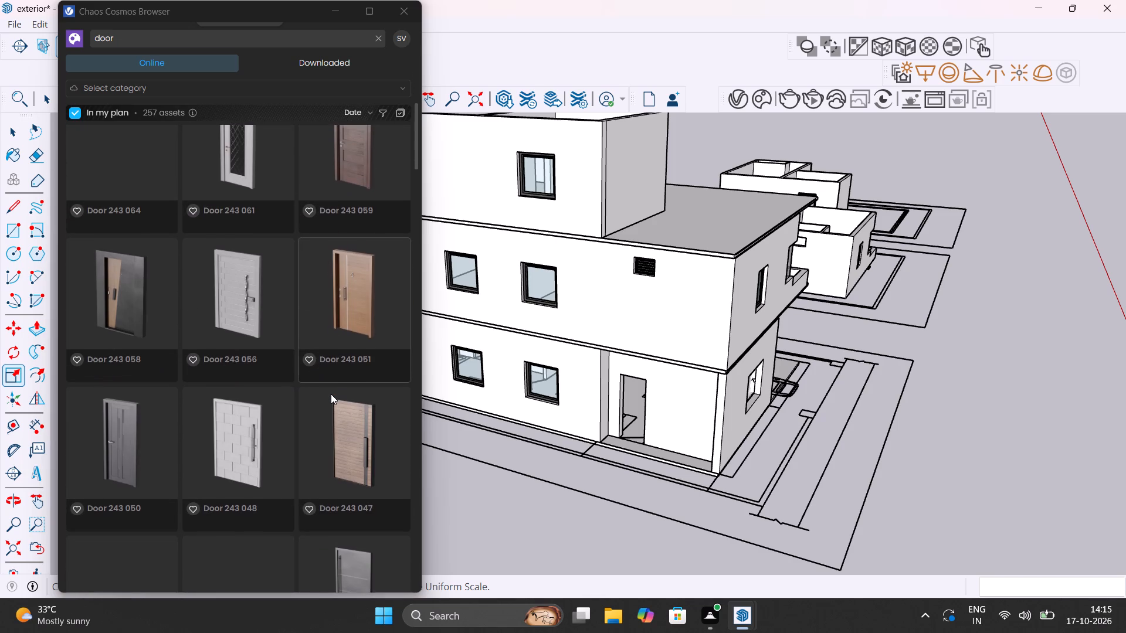
pyautogui.scroll(-5, 331, 394)
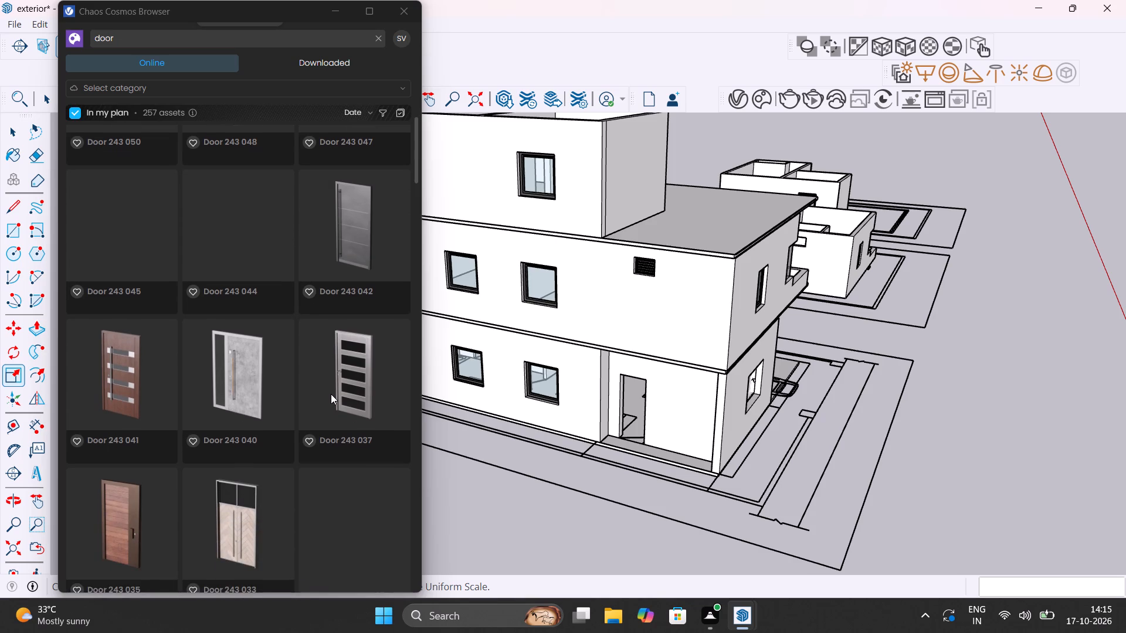
pyautogui.scroll(-4, 331, 394)
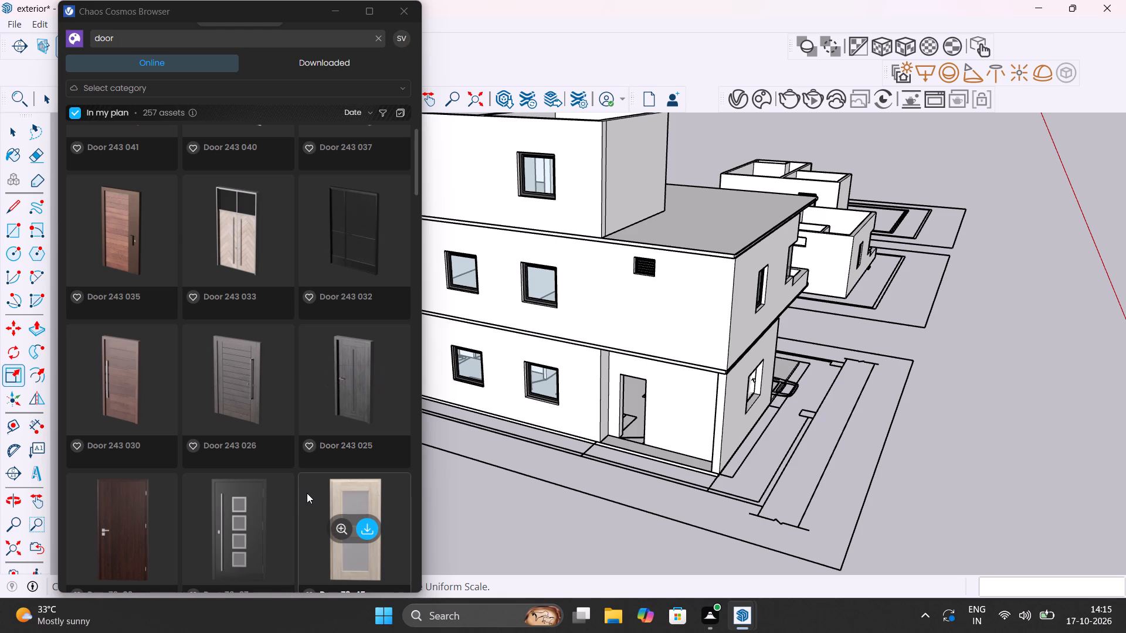
pyautogui.scroll(1, 307, 493)
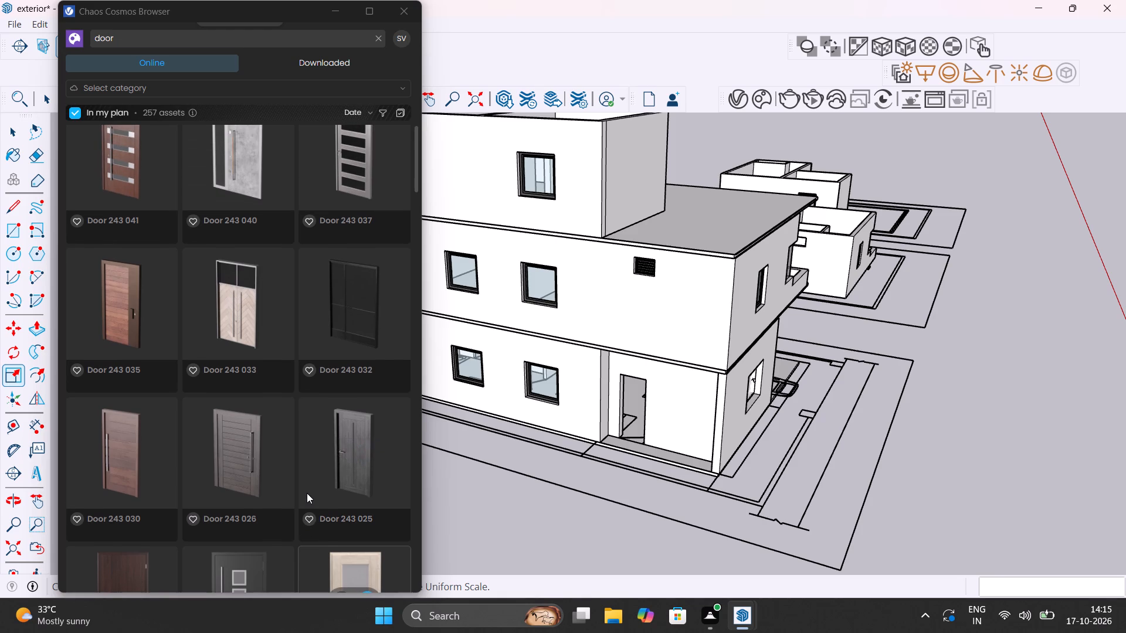
pyautogui.scroll(20, 307, 493)
pyautogui.scroll(10, 307, 493)
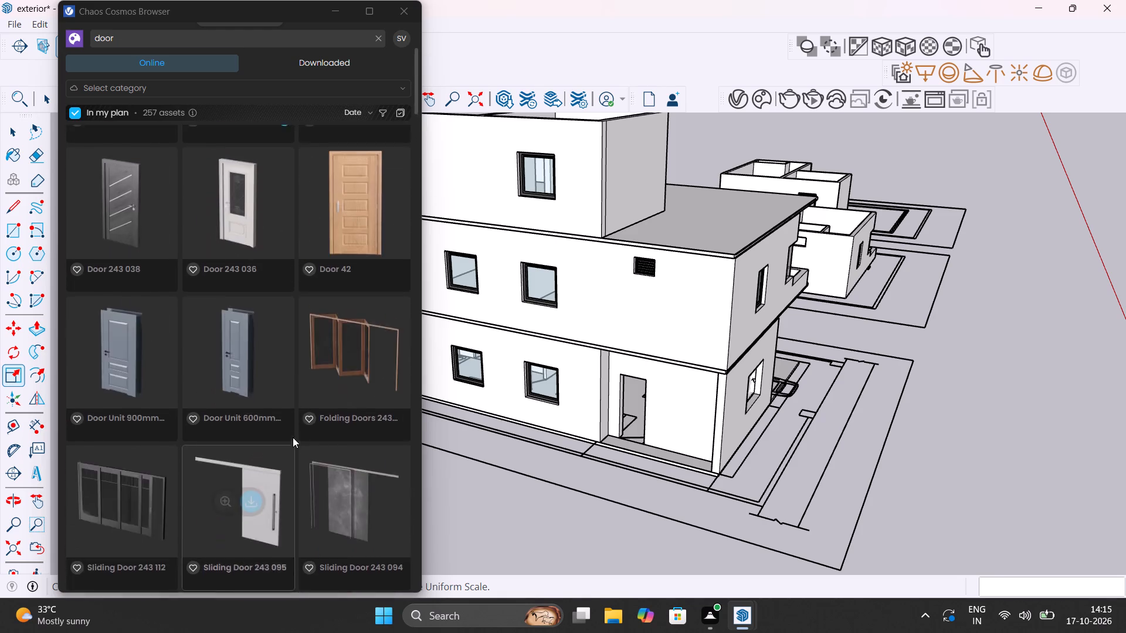
pyautogui.scroll(16, 293, 437)
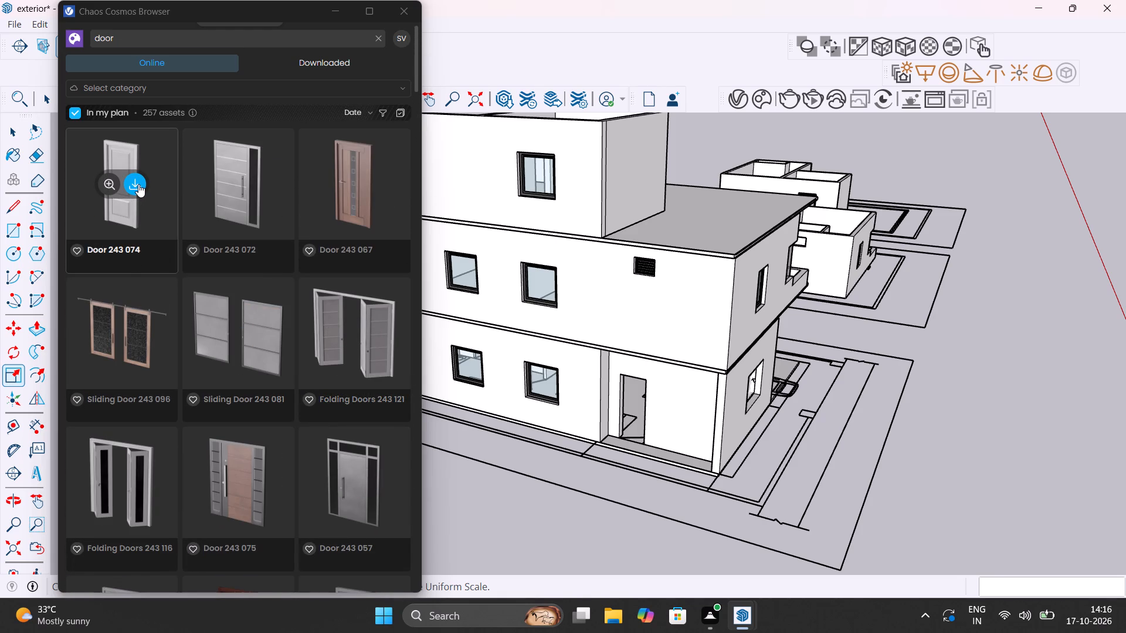
# Download Door 243 074, place it on the ground outside the side wall with the door opening, and close the asset browser.
pyautogui.click(140, 185)
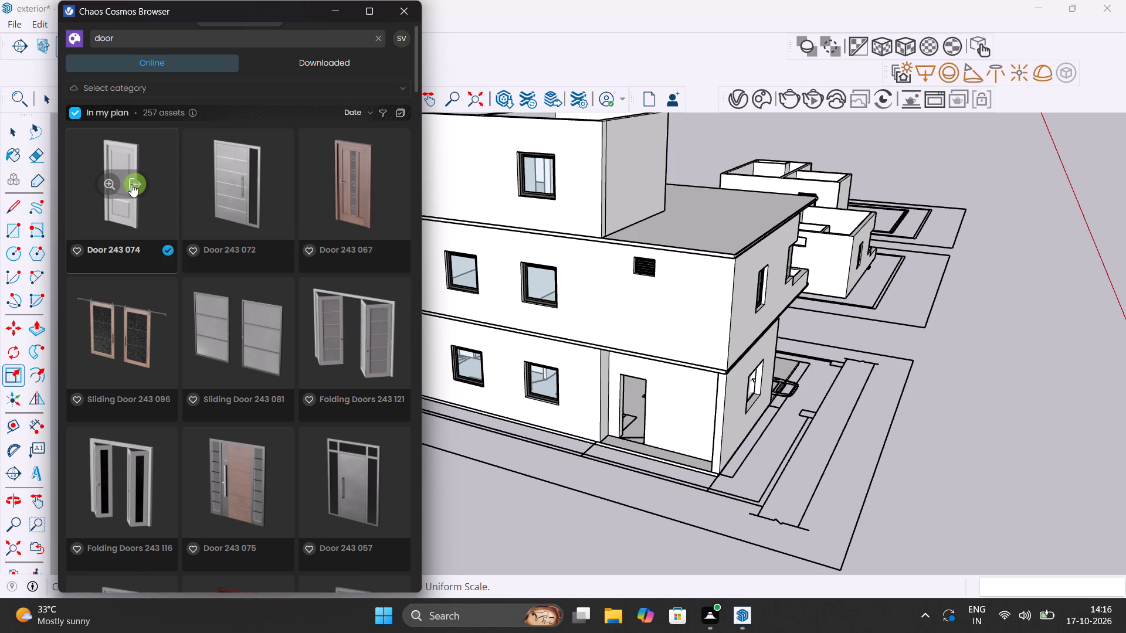
pyautogui.click(137, 189)
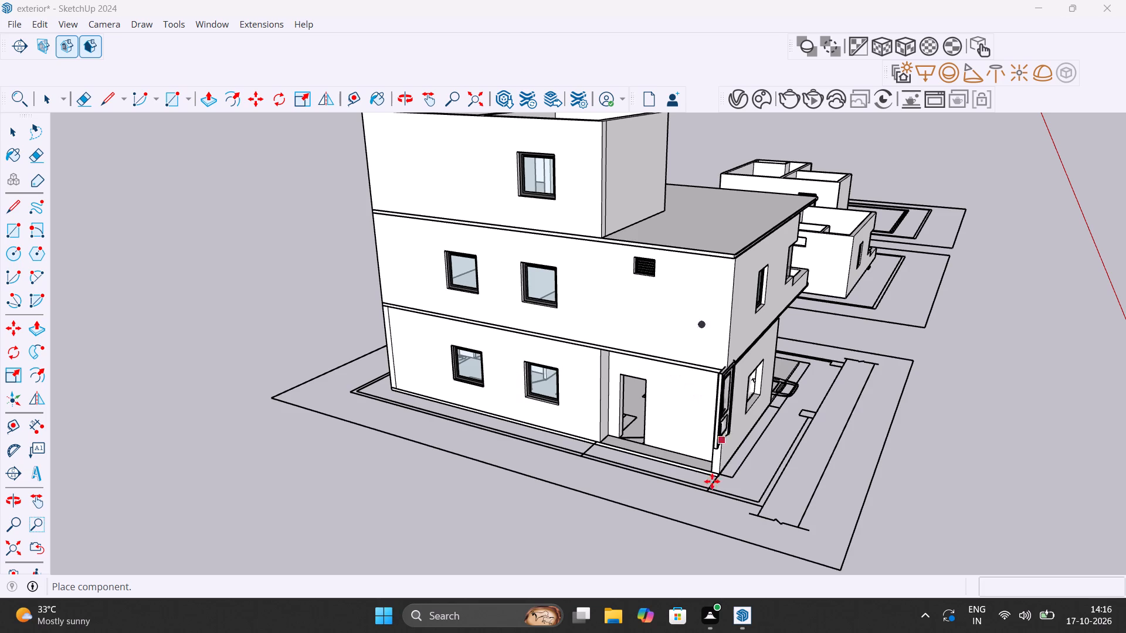
pyautogui.scroll(1, 649, 552)
pyautogui.scroll(-2, 648, 552)
pyautogui.click(486, 542)
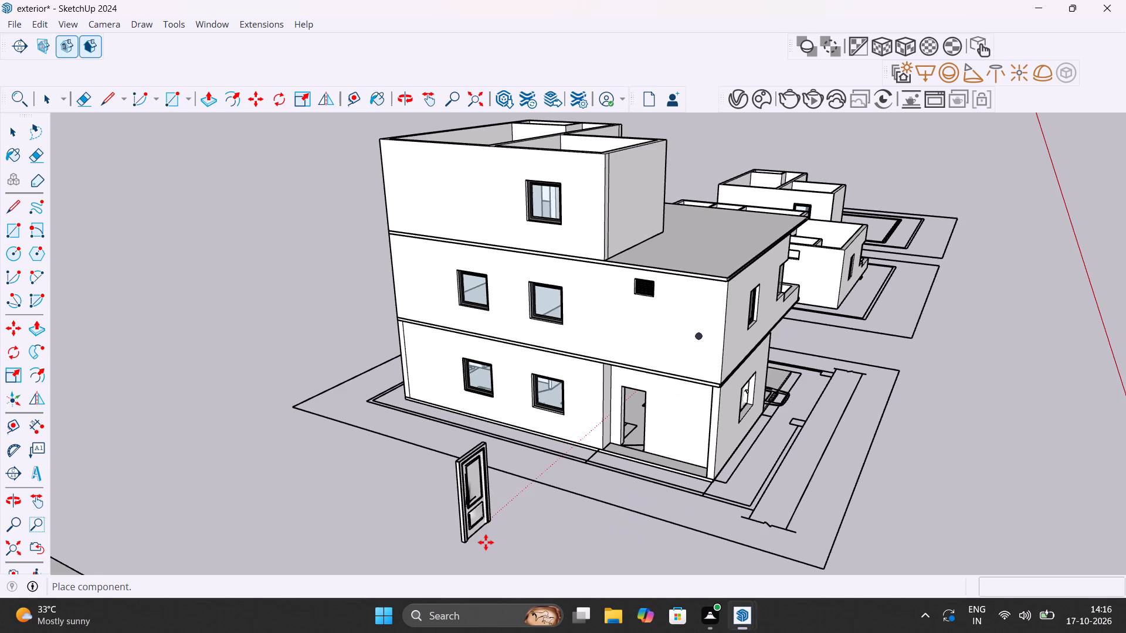
pyautogui.press('Escape')
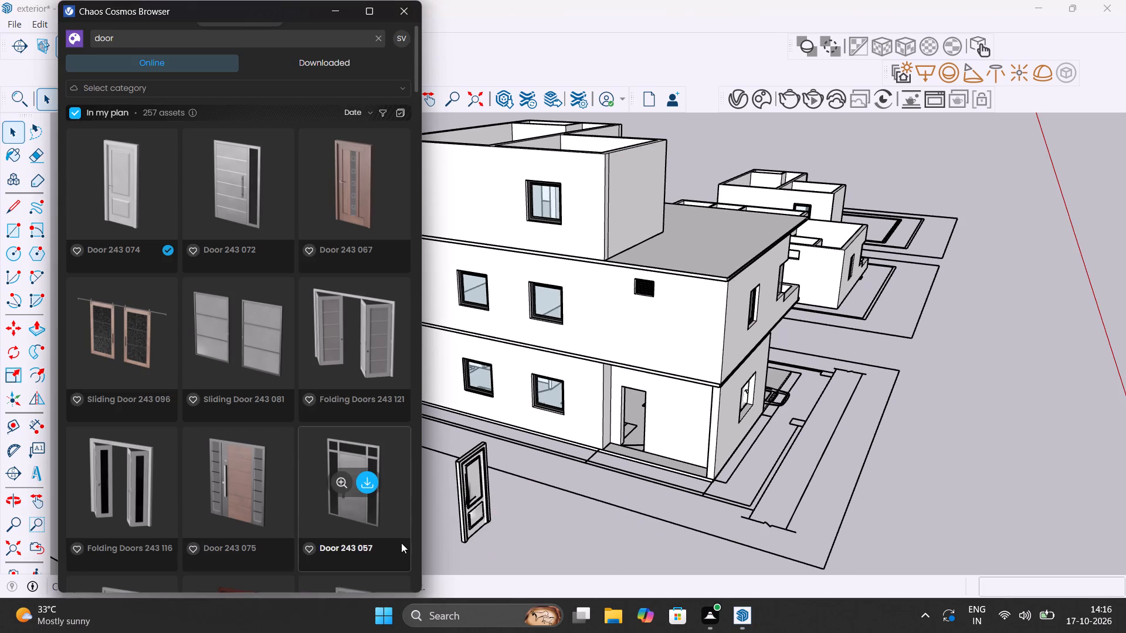
pyautogui.click(406, 18)
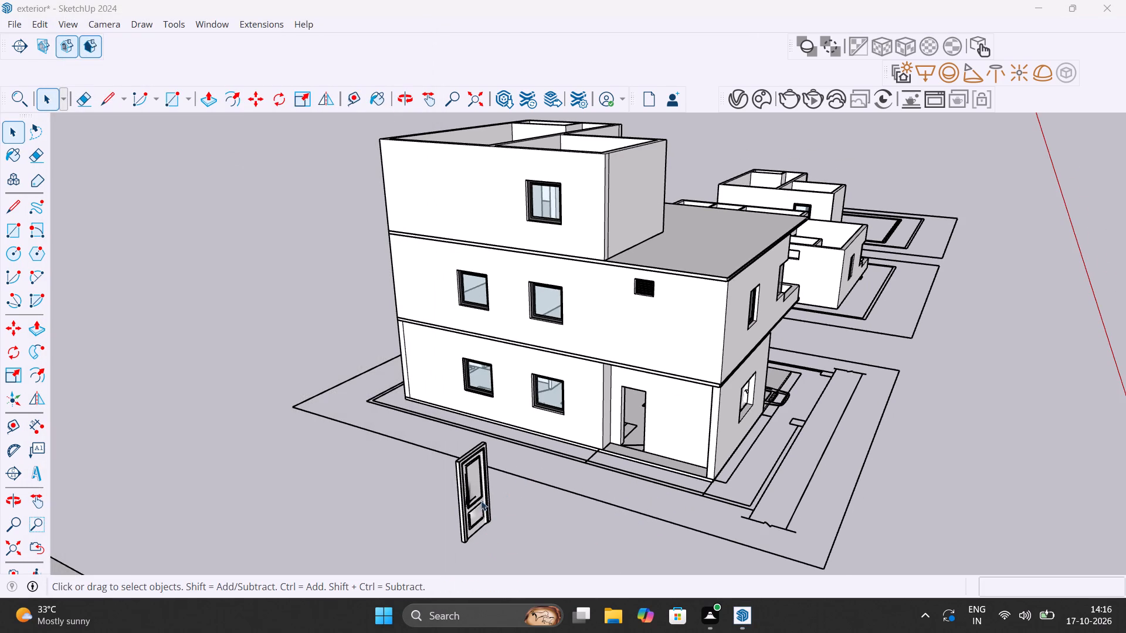
# Rotate the newly placed door 90° about the vertical axis at its origin, aligning it parallel to the side wall.
pyautogui.click(465, 488)
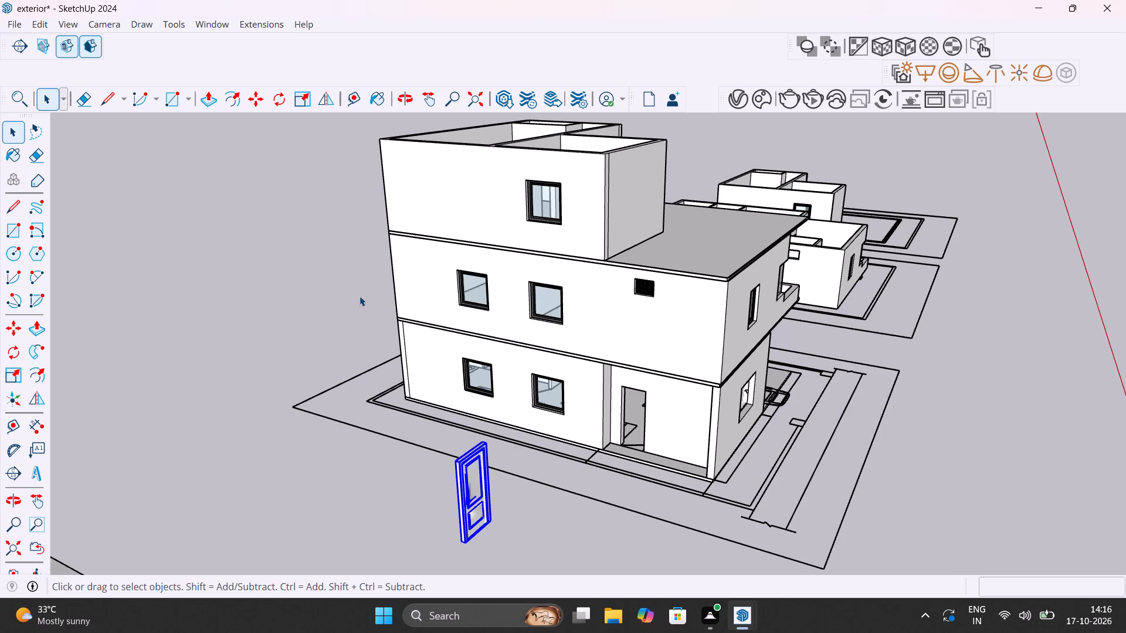
pyautogui.press('q')
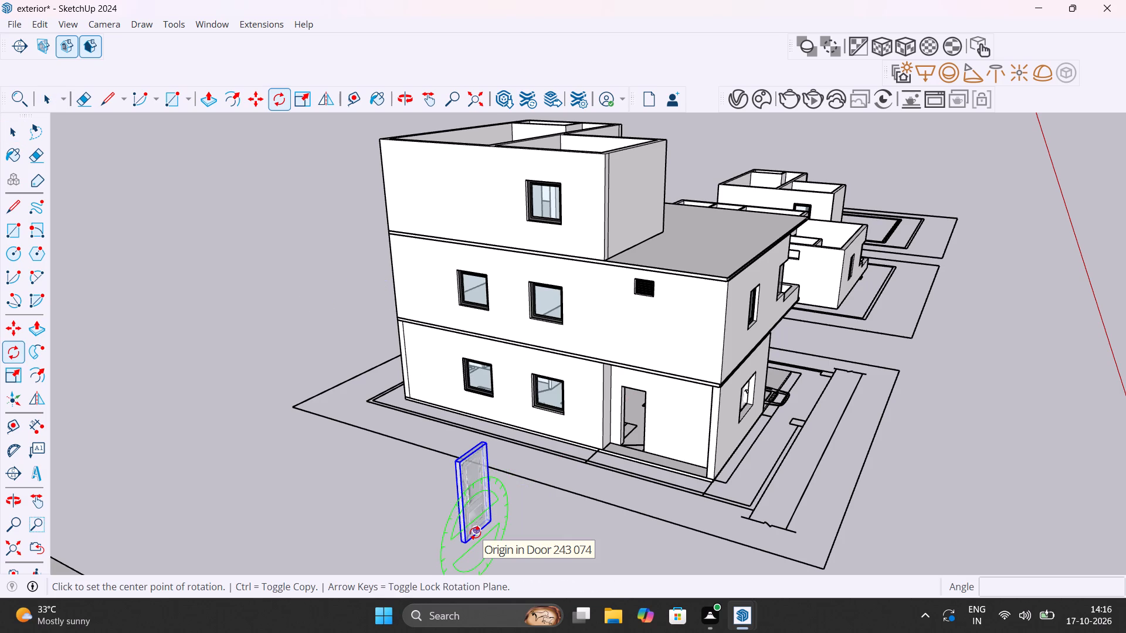
pyautogui.press('Up')
pyautogui.click(475, 533)
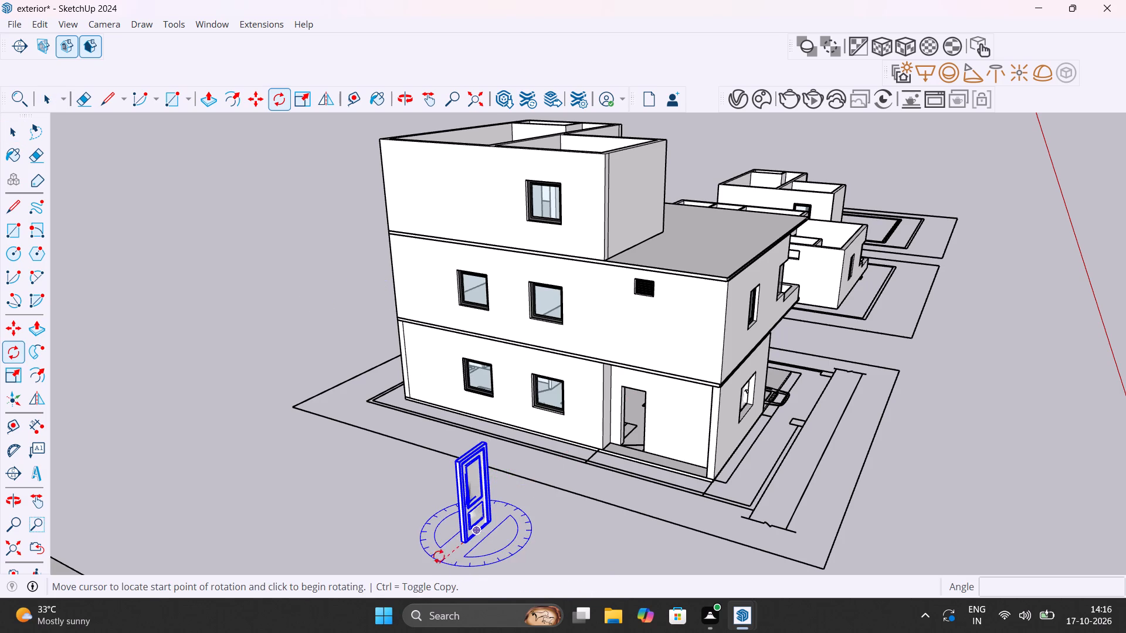
pyautogui.click(573, 563)
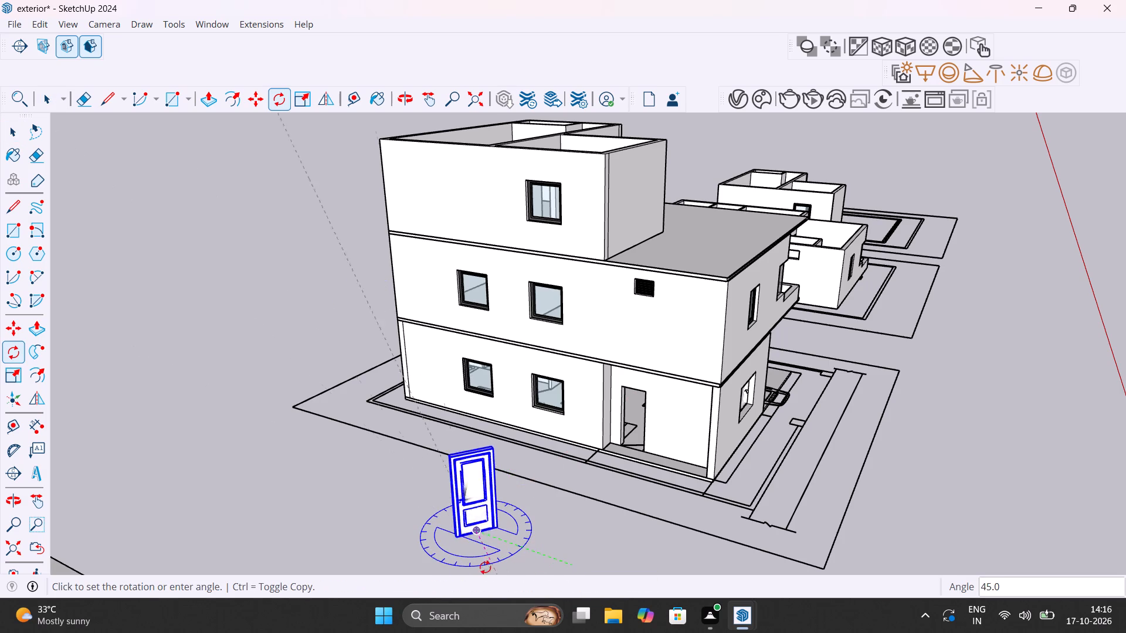
pyautogui.click(443, 566)
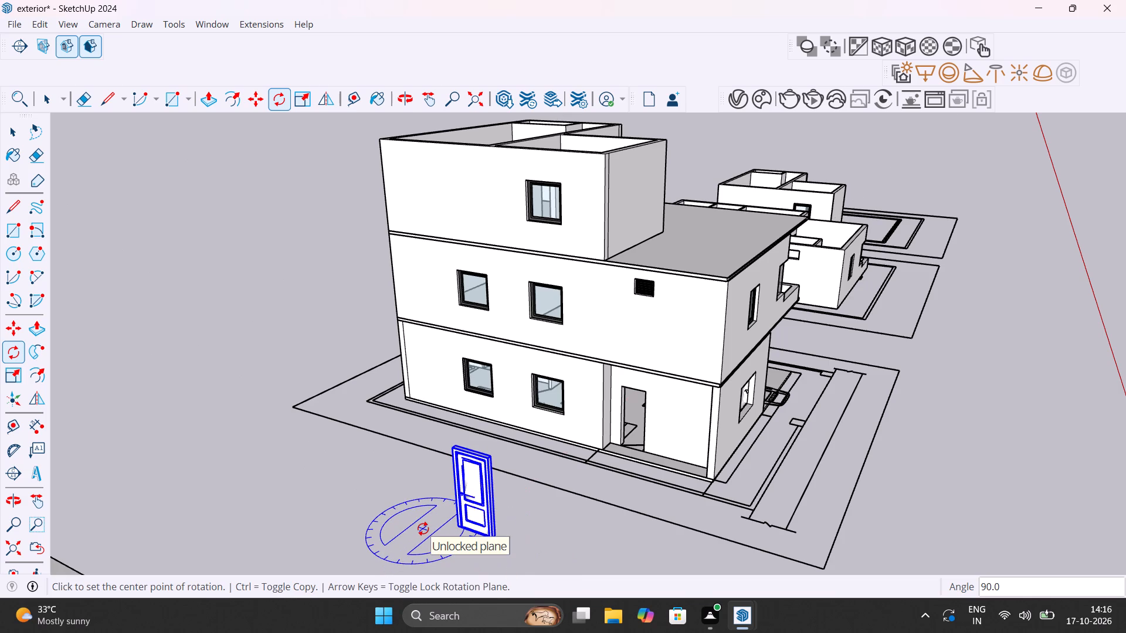
pyautogui.press('Escape')
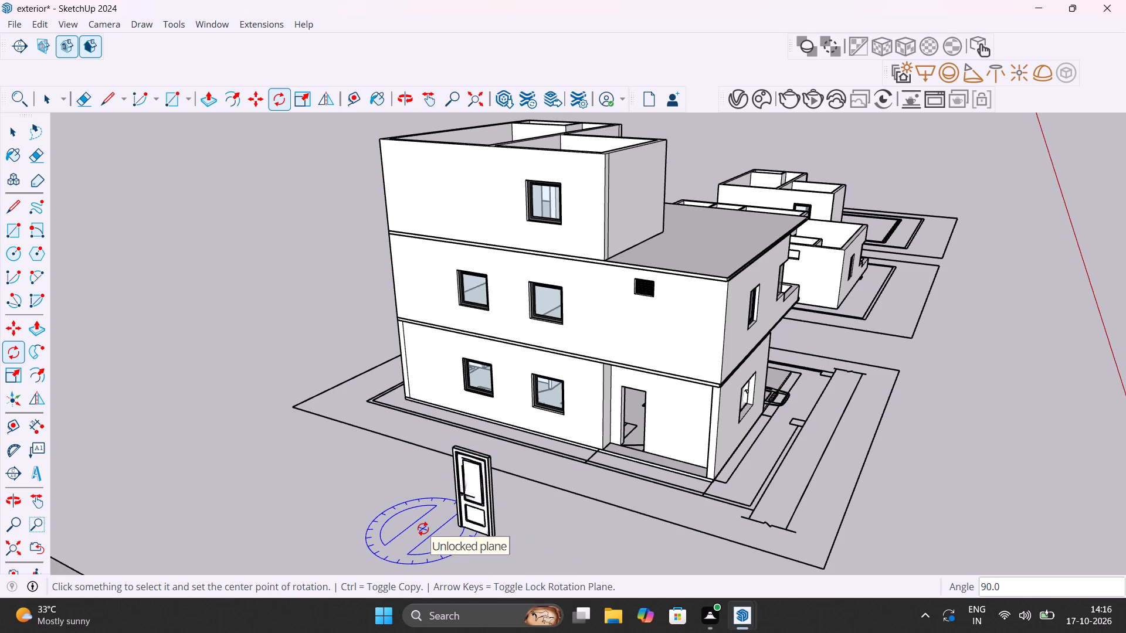
pyautogui.press('Escape')
pyautogui.press('space')
pyautogui.press('space')
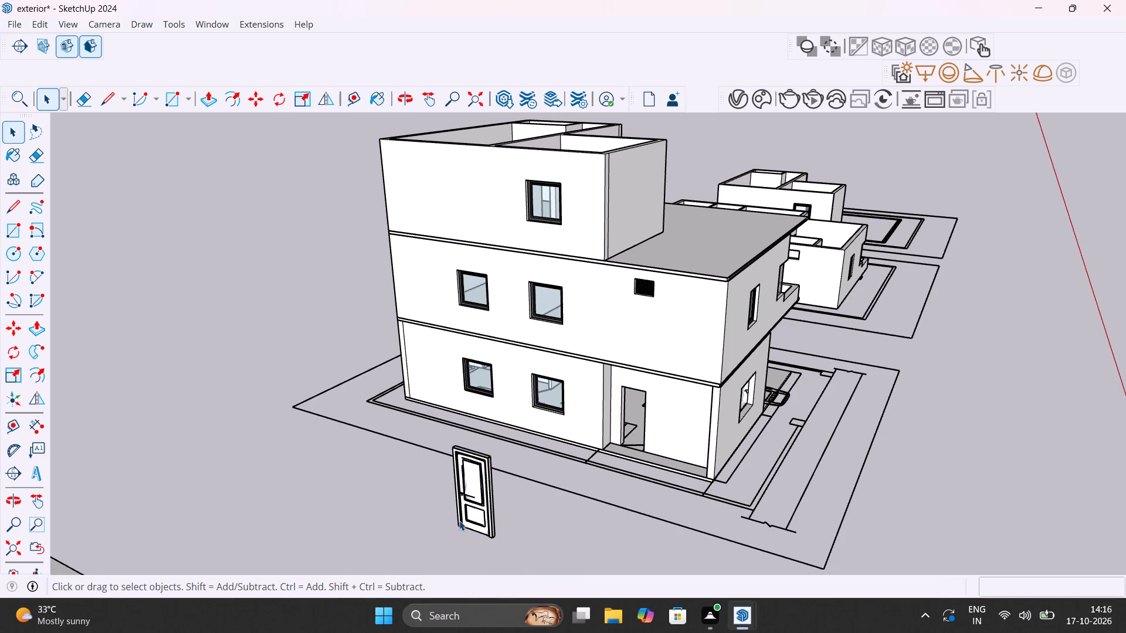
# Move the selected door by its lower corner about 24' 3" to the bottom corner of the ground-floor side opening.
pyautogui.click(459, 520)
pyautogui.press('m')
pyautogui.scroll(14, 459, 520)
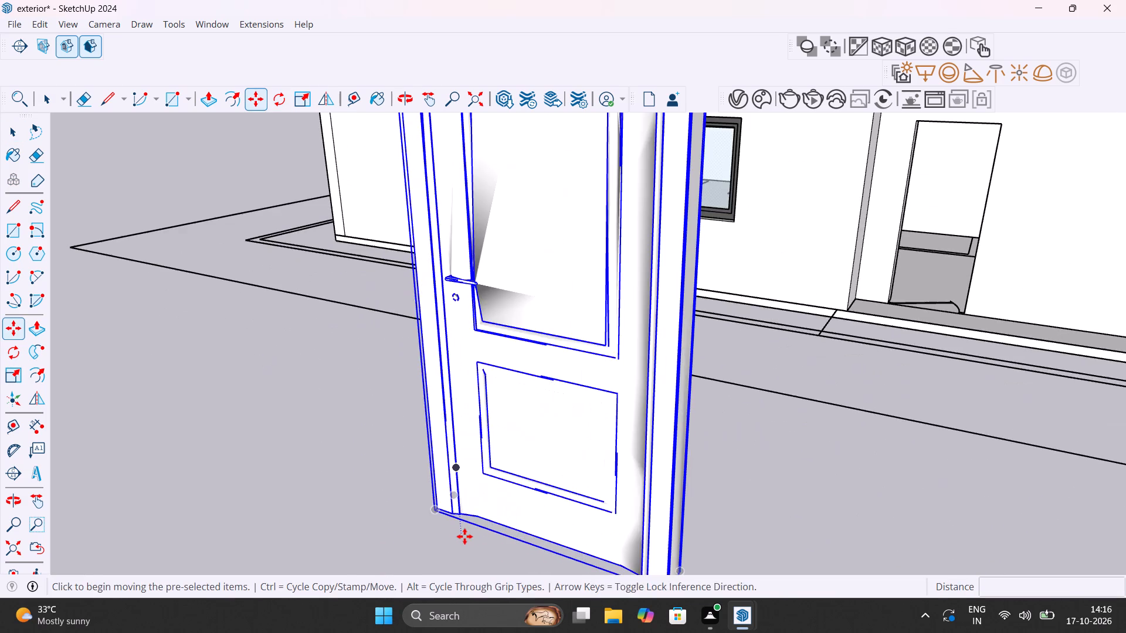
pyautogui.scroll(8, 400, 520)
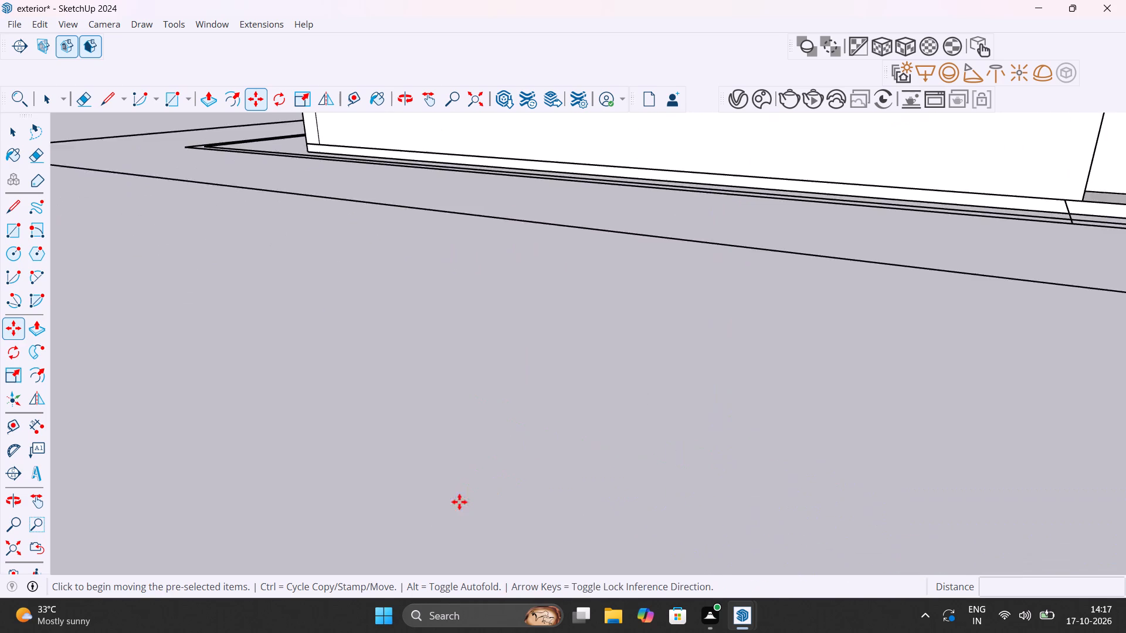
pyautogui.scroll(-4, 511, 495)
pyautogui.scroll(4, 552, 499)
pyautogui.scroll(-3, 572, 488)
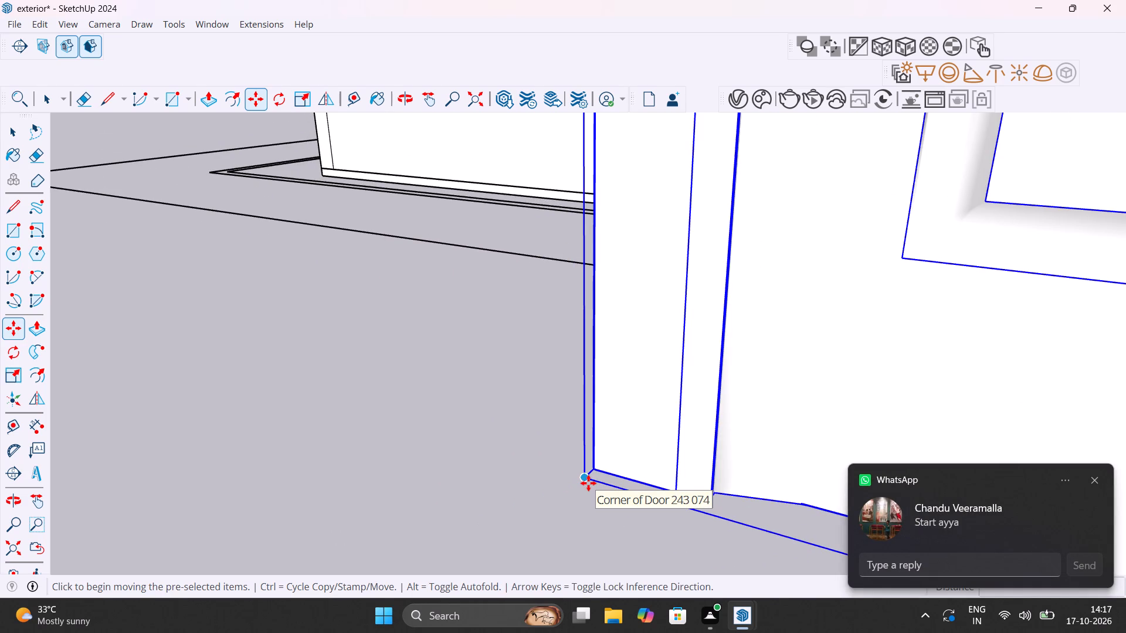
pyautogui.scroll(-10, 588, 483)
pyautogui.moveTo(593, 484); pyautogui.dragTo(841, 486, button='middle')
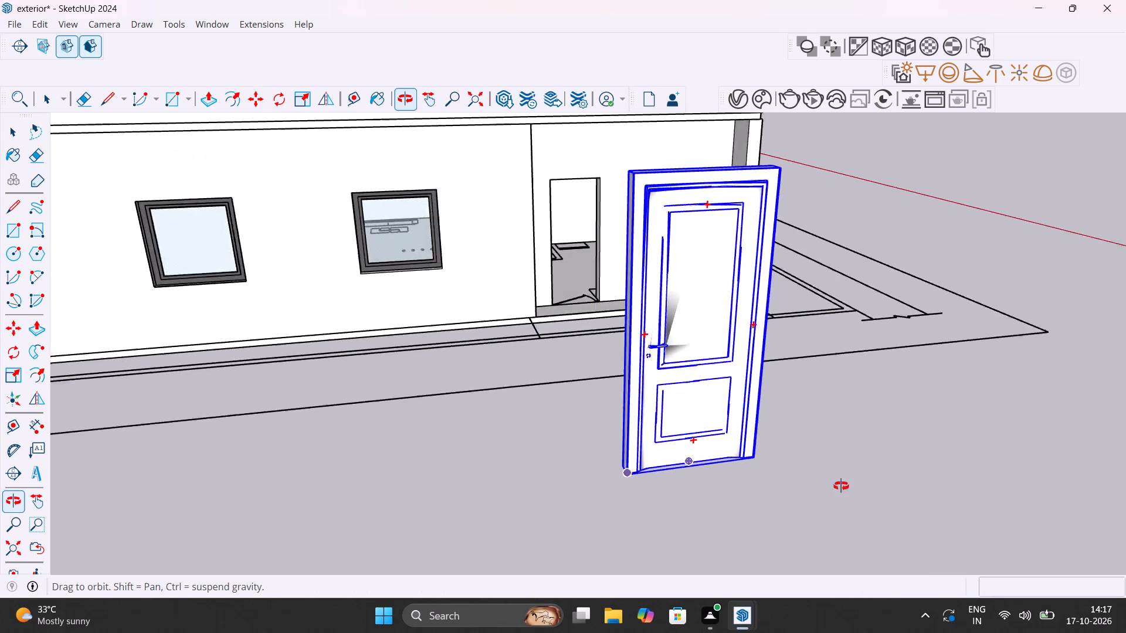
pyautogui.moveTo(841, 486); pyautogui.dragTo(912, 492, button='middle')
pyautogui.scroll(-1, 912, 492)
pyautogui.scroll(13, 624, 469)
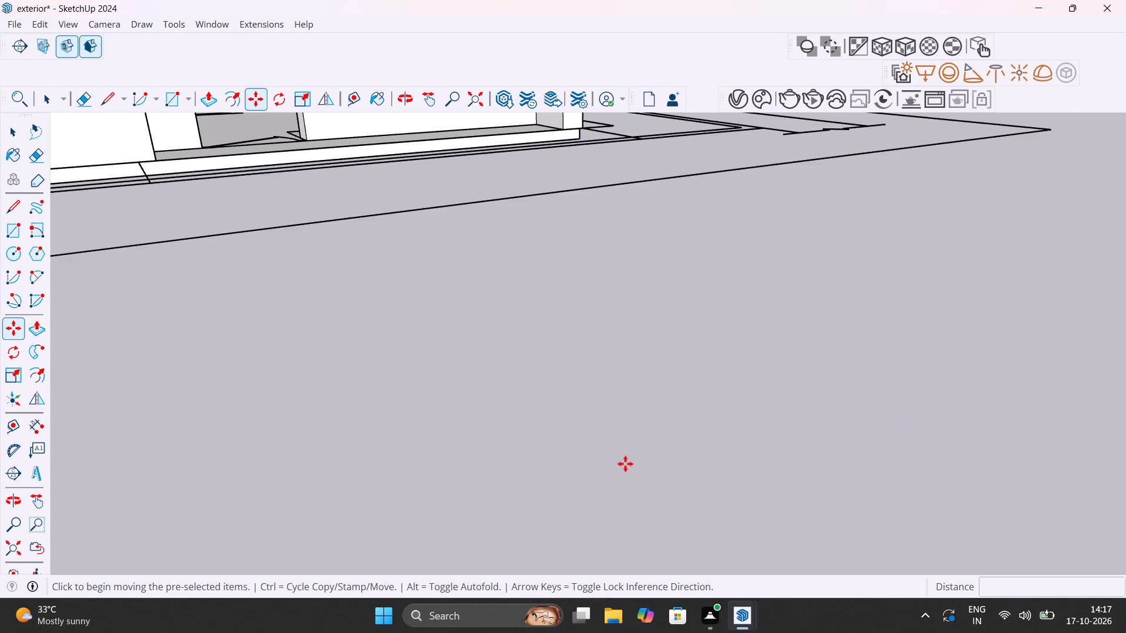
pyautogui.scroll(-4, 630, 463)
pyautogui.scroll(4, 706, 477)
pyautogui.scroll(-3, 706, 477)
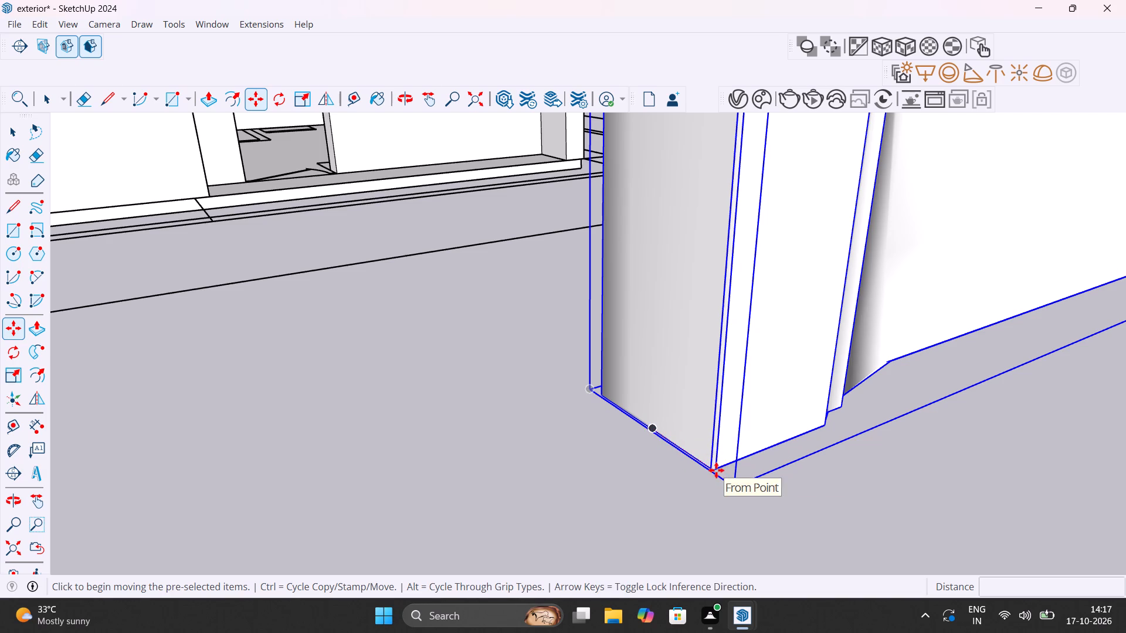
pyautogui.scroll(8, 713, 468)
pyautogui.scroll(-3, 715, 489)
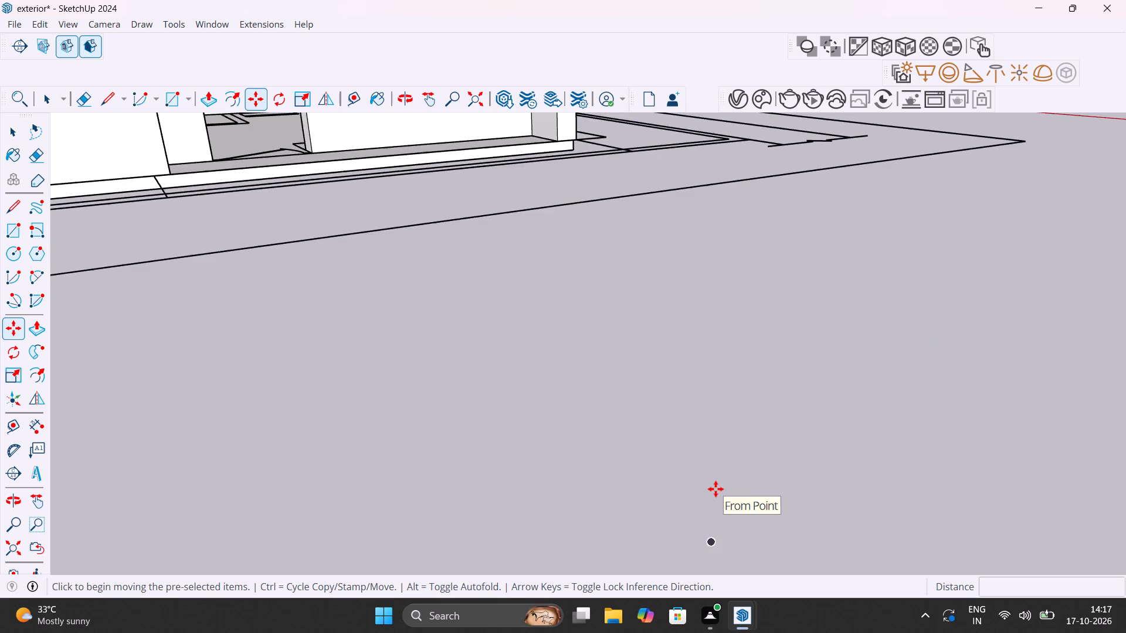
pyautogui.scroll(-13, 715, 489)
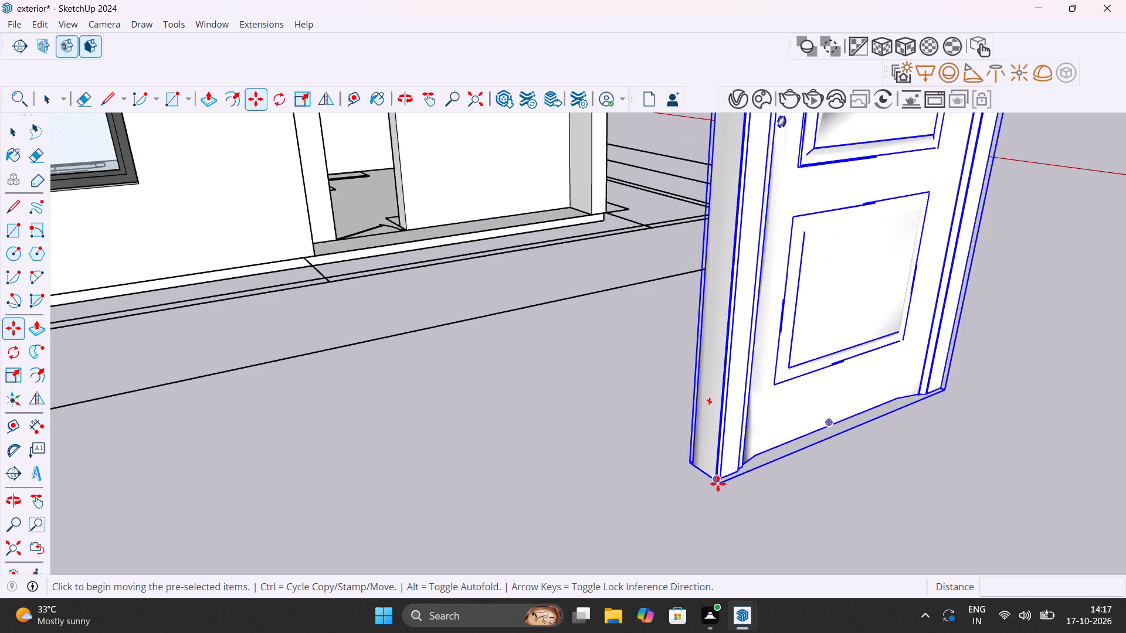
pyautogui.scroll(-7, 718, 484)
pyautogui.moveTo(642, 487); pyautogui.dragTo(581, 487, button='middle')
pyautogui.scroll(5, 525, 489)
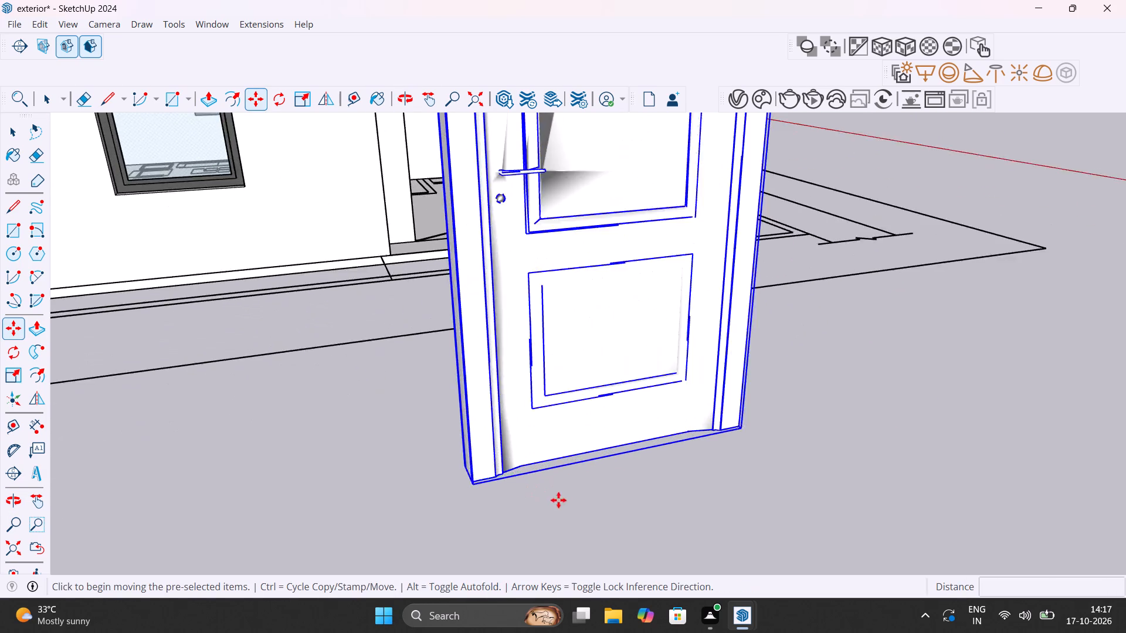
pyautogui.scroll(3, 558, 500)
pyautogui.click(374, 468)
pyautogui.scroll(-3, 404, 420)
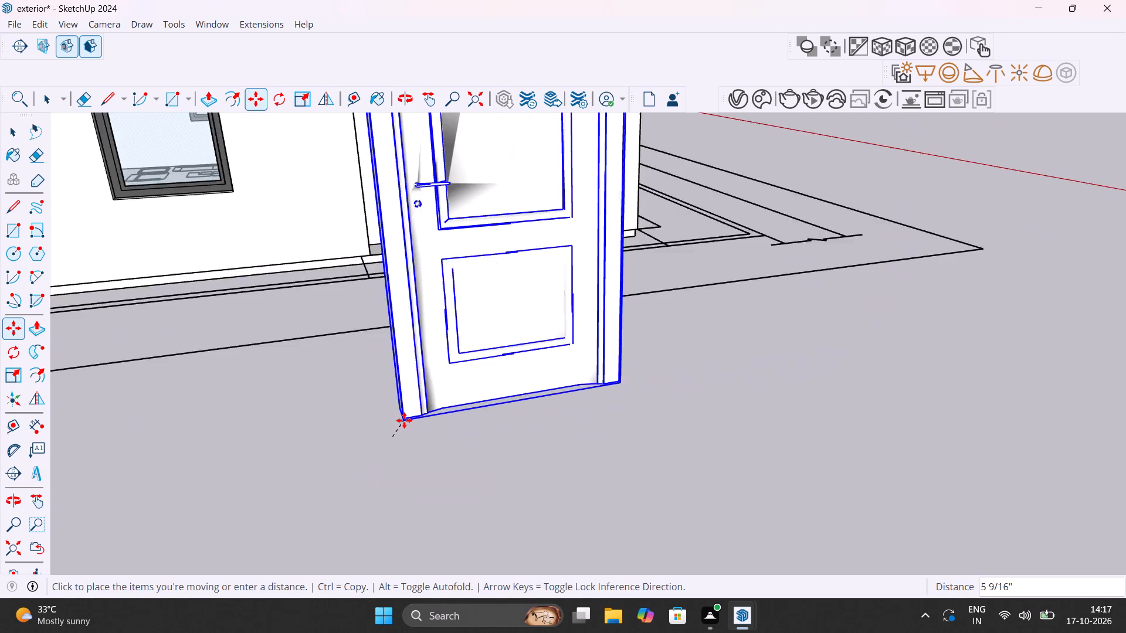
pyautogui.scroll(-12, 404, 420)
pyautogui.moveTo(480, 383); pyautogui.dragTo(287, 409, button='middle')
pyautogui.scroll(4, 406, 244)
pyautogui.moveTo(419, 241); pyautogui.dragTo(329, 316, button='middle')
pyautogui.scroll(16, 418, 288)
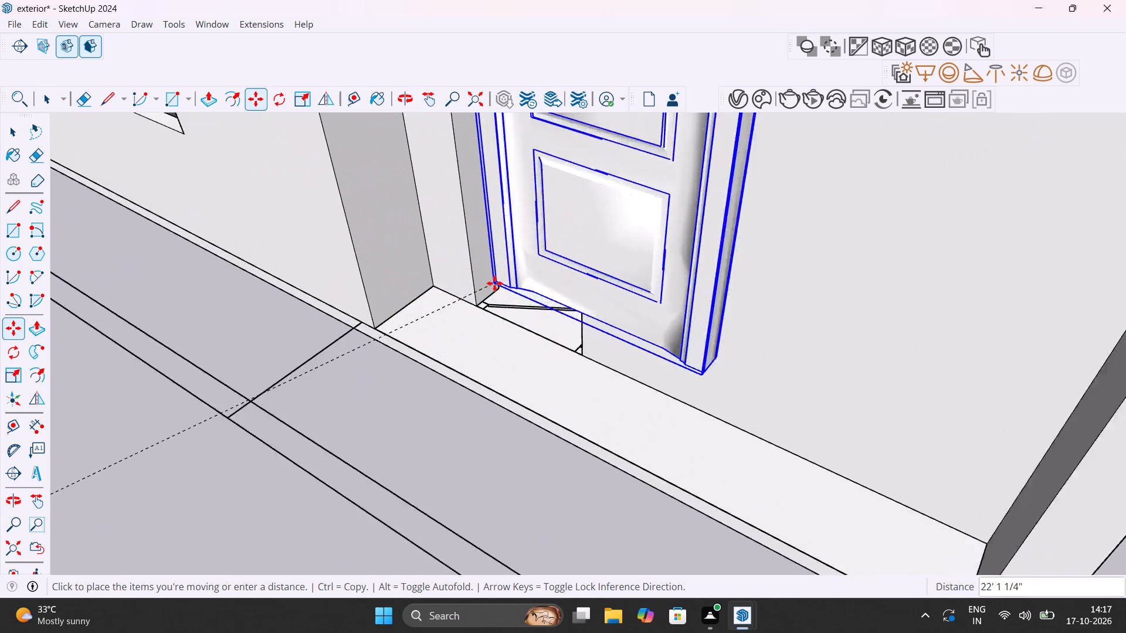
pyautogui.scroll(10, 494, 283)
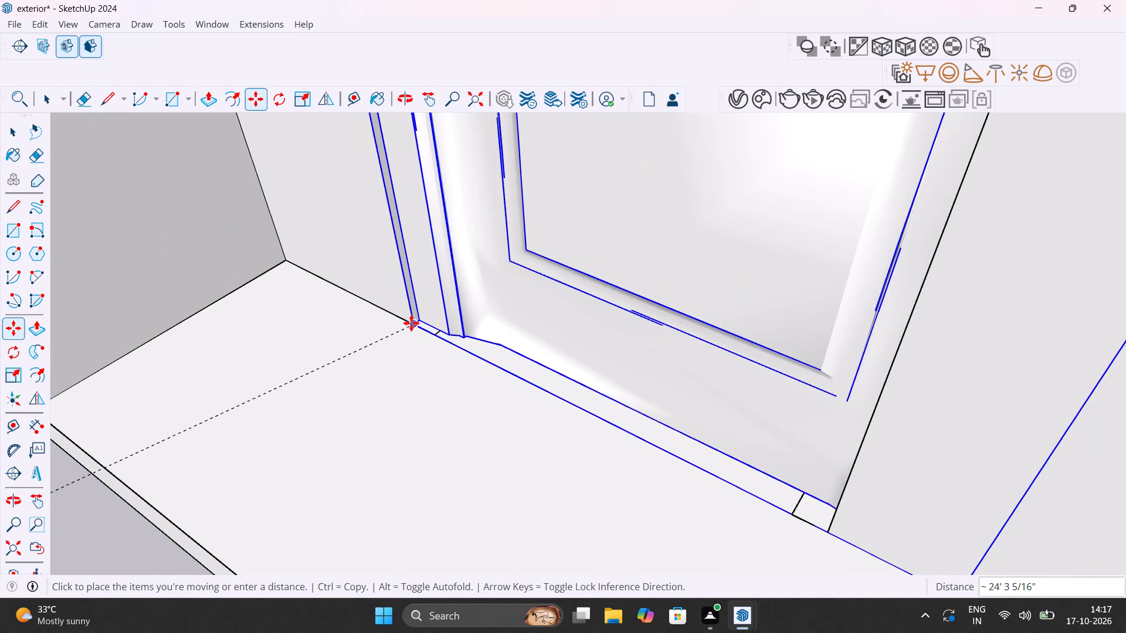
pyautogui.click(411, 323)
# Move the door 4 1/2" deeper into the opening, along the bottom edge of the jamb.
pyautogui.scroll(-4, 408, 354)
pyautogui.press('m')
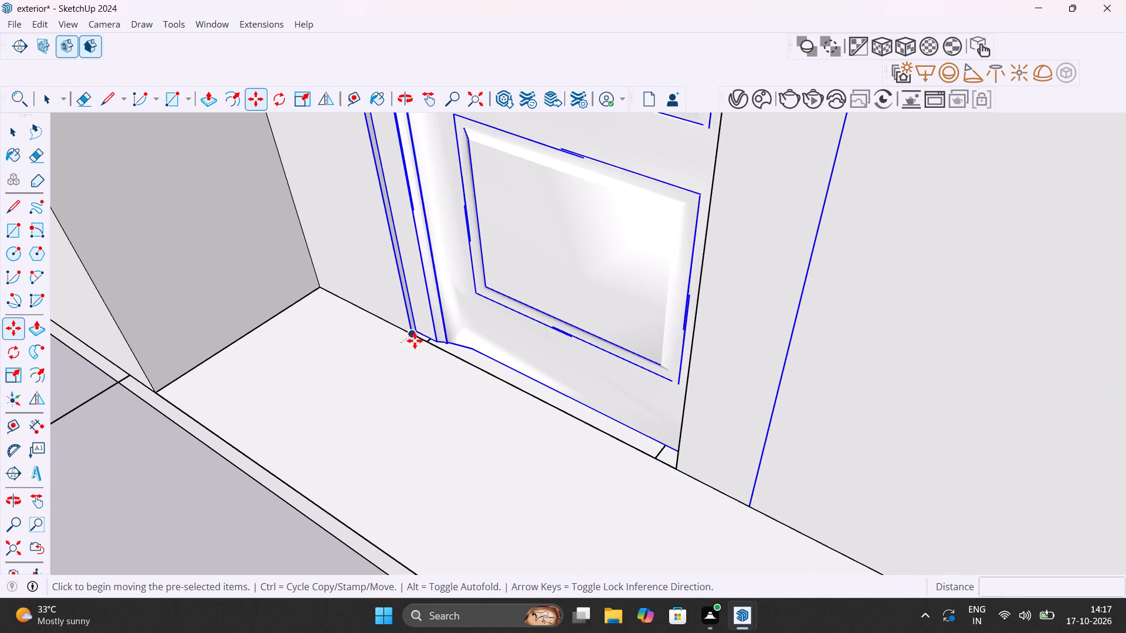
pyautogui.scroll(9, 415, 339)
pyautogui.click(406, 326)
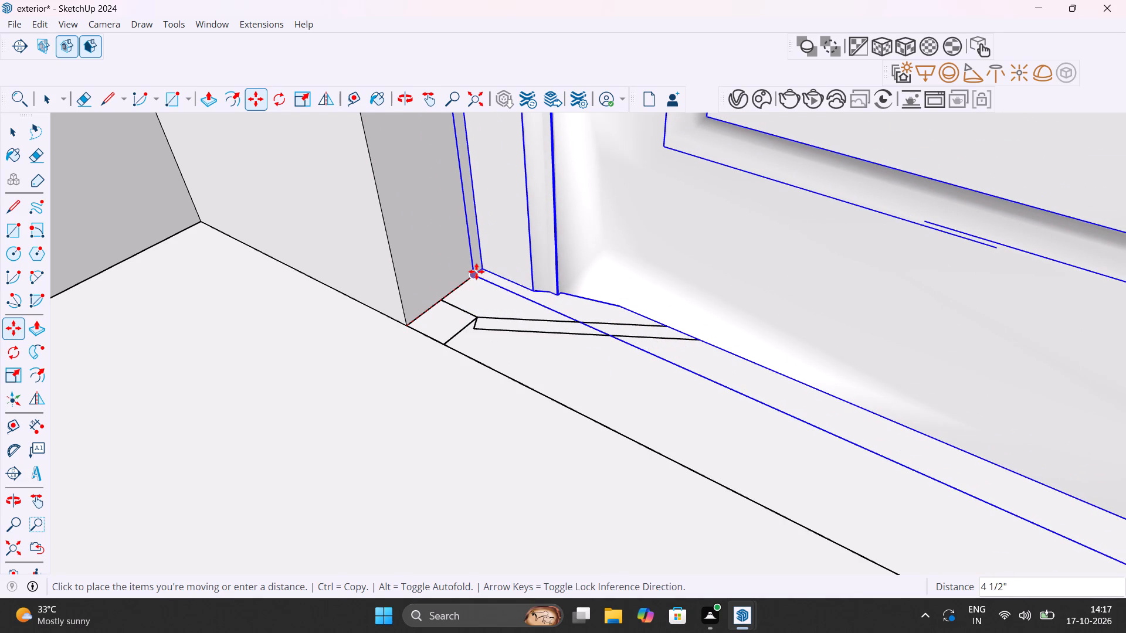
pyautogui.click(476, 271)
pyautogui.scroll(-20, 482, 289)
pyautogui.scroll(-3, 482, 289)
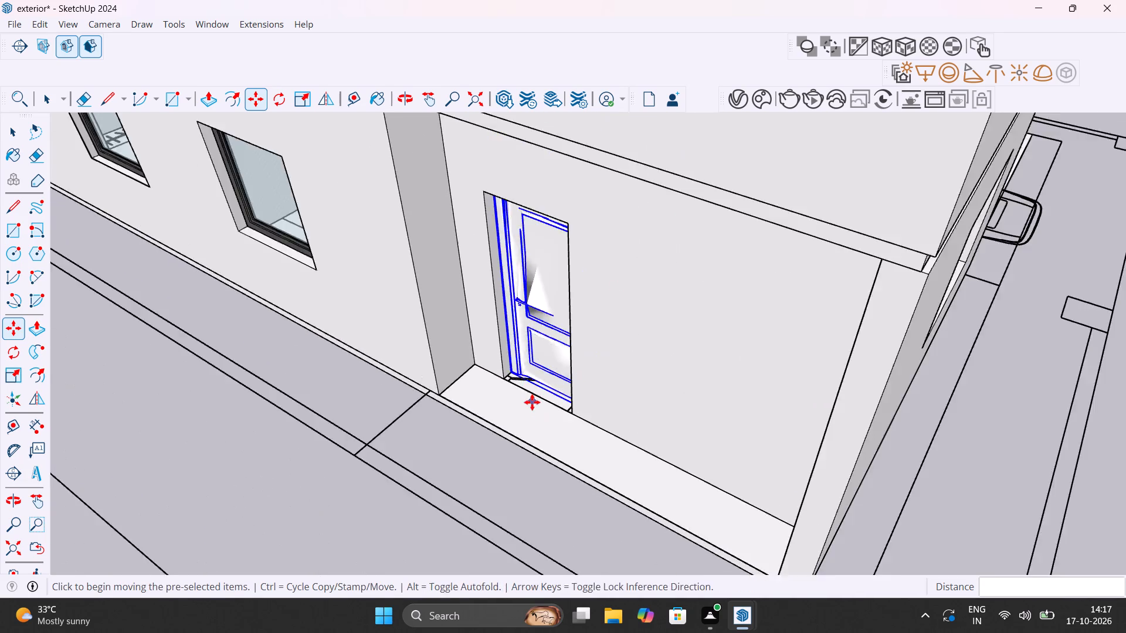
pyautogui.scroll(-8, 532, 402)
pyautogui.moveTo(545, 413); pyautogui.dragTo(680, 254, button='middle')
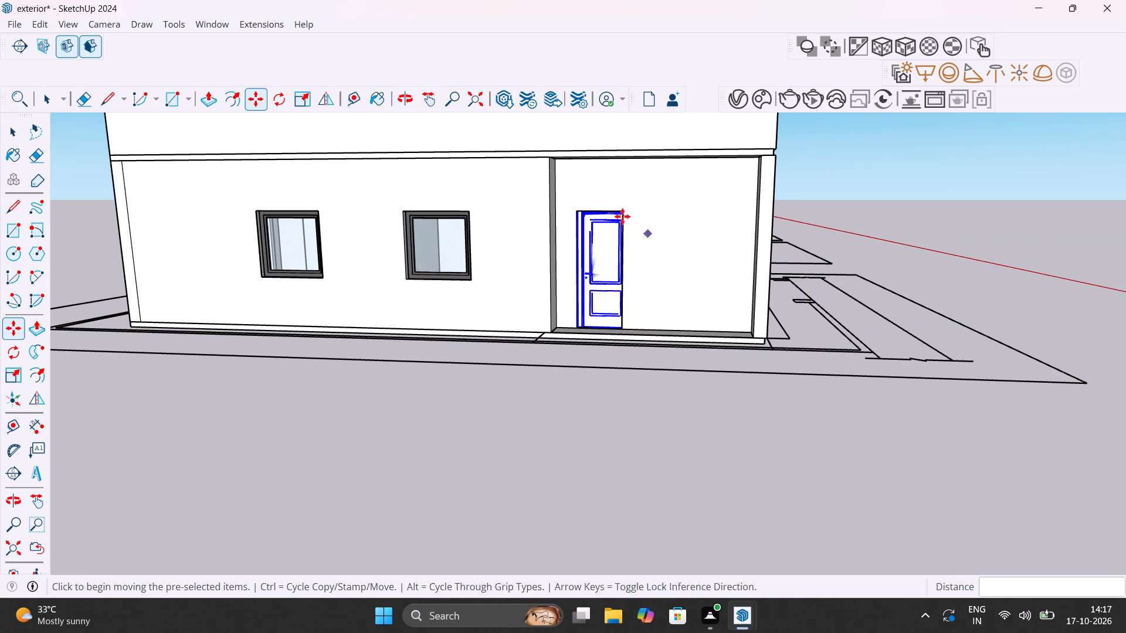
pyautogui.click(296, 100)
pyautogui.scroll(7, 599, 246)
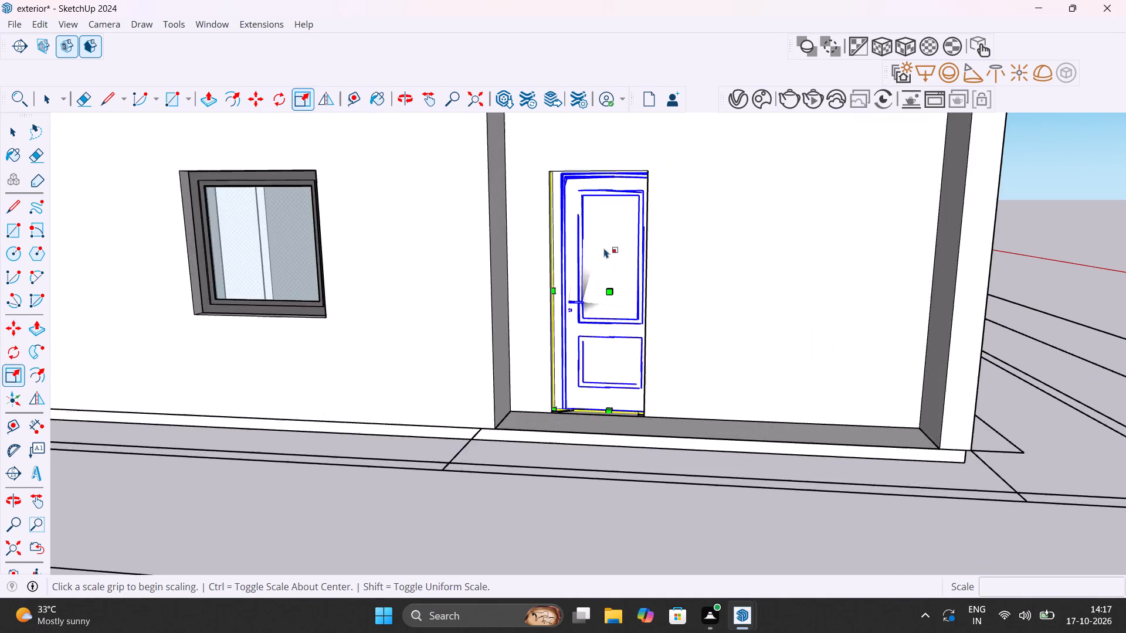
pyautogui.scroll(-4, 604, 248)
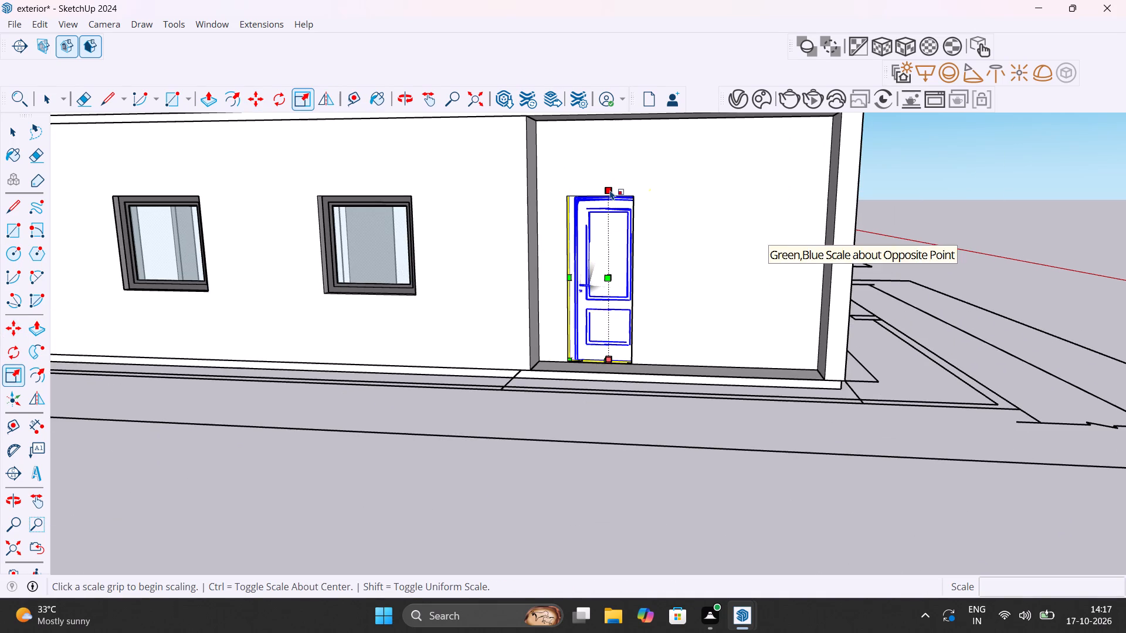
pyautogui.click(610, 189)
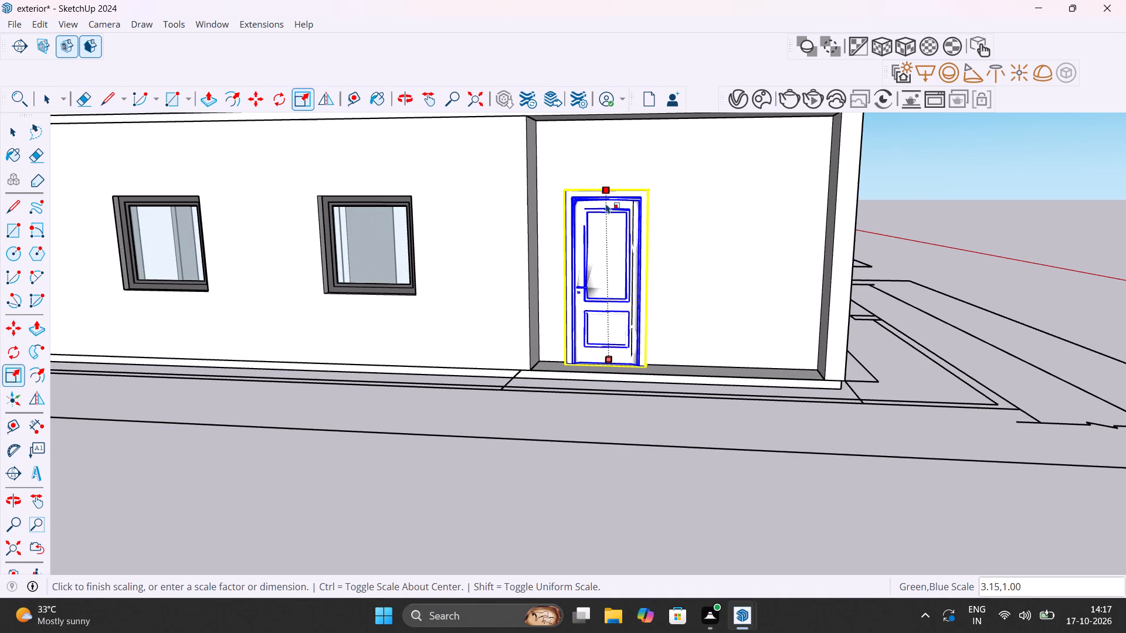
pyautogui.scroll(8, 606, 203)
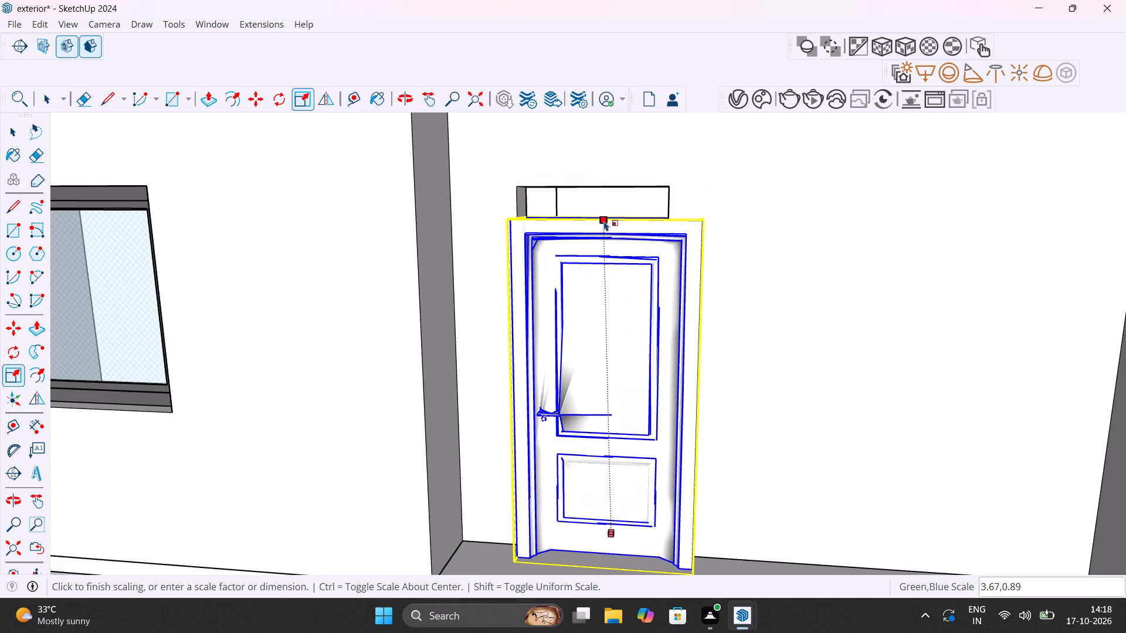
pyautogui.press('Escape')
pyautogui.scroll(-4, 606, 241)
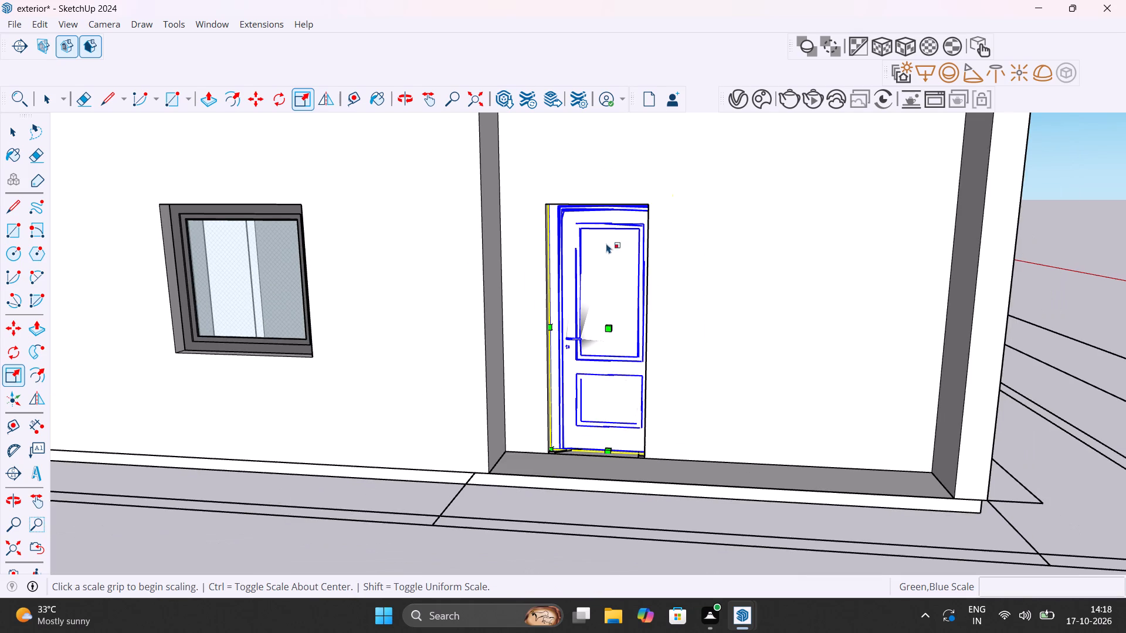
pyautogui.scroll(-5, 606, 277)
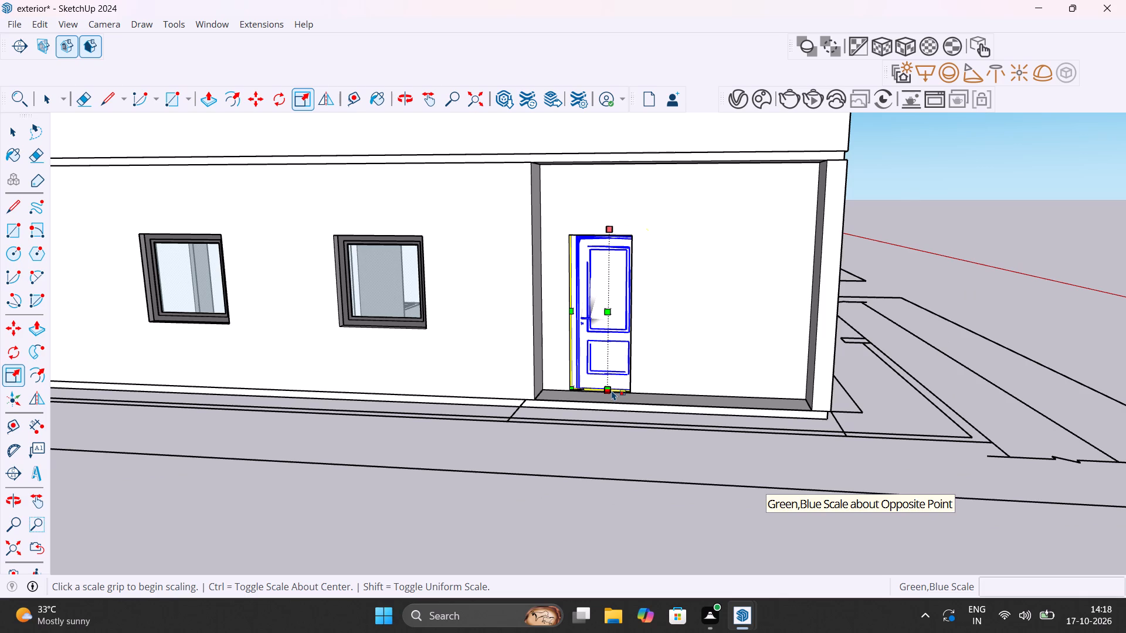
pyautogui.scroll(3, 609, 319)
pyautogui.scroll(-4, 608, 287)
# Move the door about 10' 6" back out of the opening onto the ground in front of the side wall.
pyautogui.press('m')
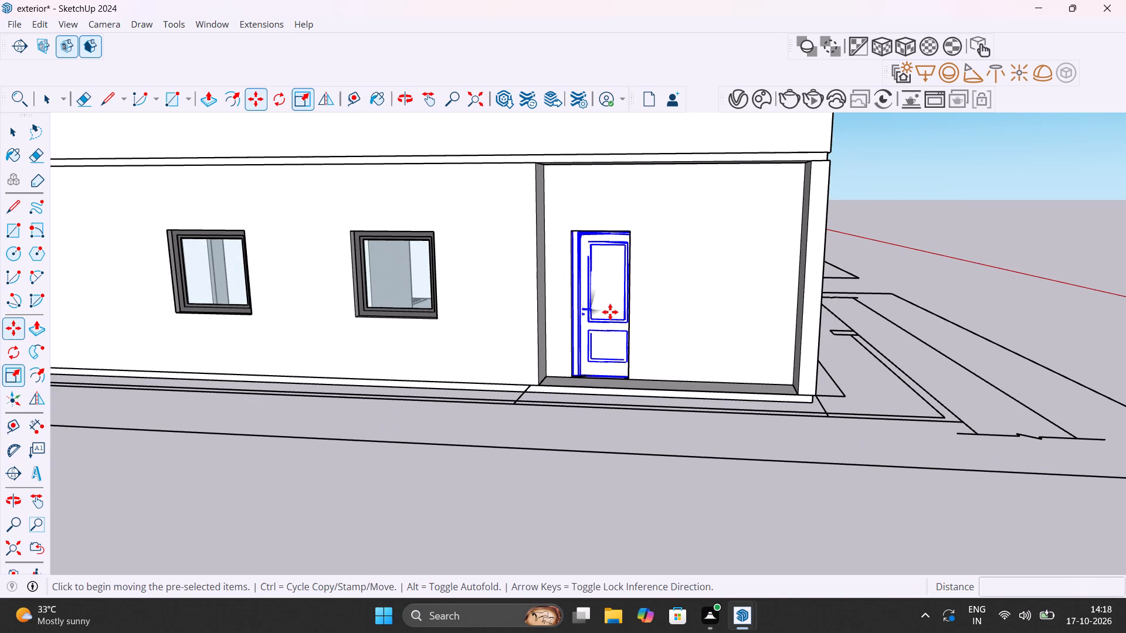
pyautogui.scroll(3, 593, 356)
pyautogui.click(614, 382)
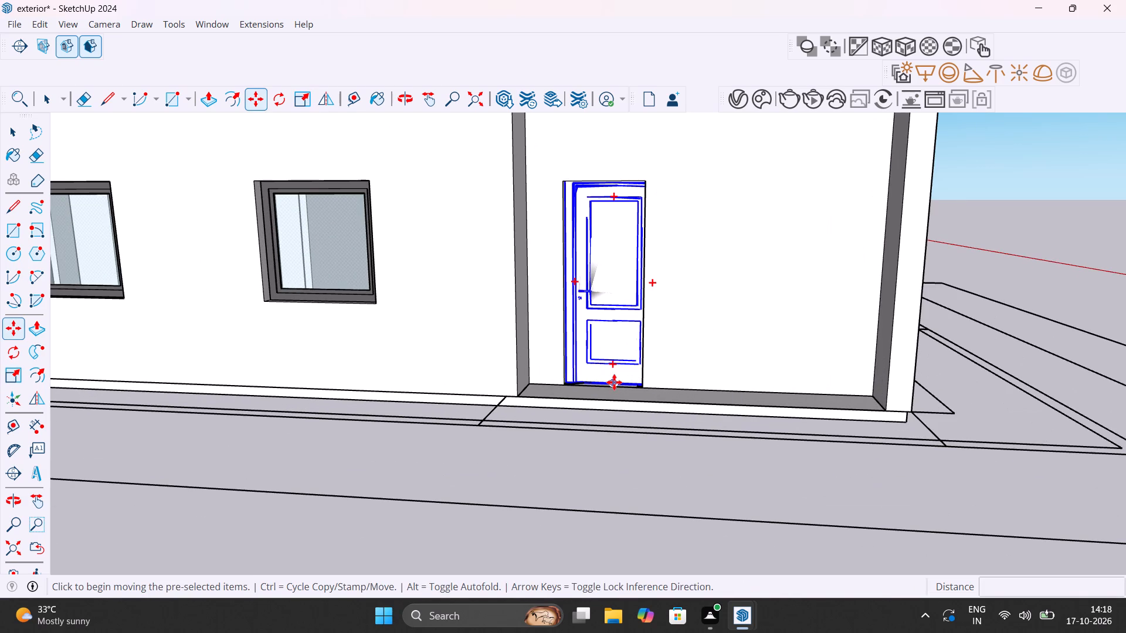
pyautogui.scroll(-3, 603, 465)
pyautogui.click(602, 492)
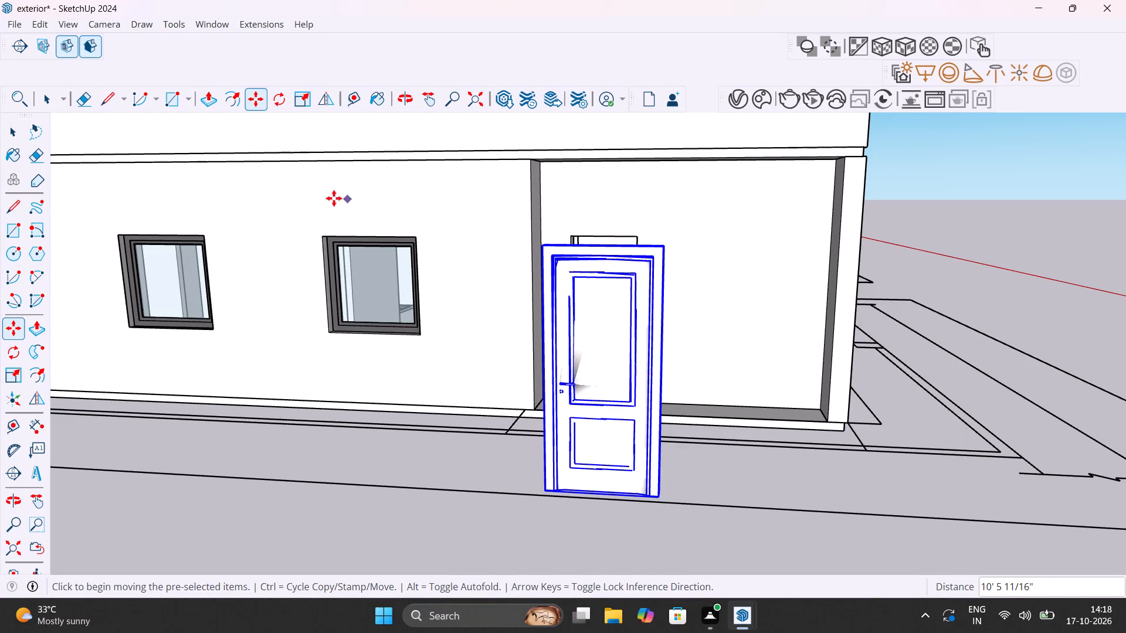
# Scale the door down in height only, along the blue axis, to suit the opening.
pyautogui.click(298, 100)
pyautogui.scroll(4, 592, 248)
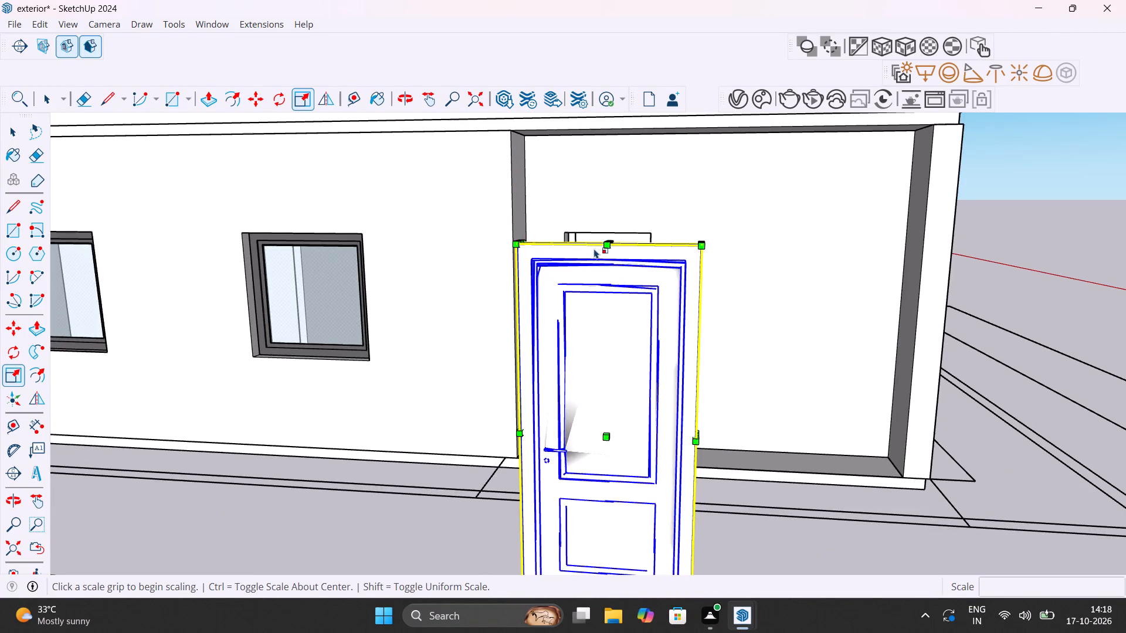
pyautogui.moveTo(594, 249); pyautogui.dragTo(540, 354, button='middle')
pyautogui.scroll(4, 544, 431)
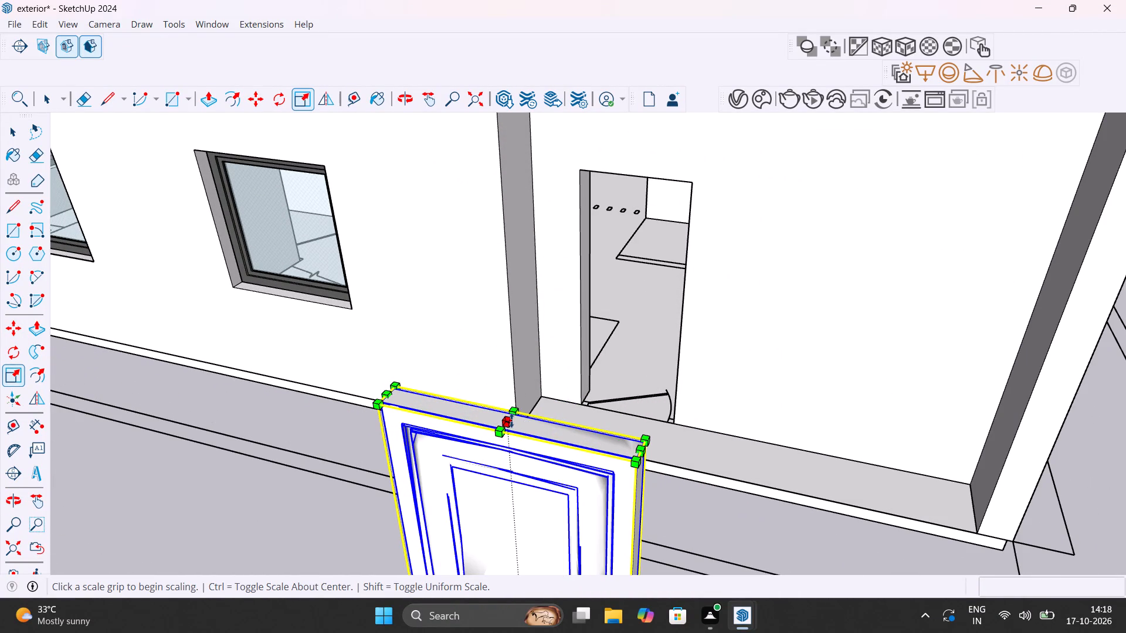
pyautogui.click(511, 420)
pyautogui.click(510, 489)
# Scale the door narrower along the red axis, keeping its handle-side edge fixed.
pyautogui.scroll(-9, 510, 481)
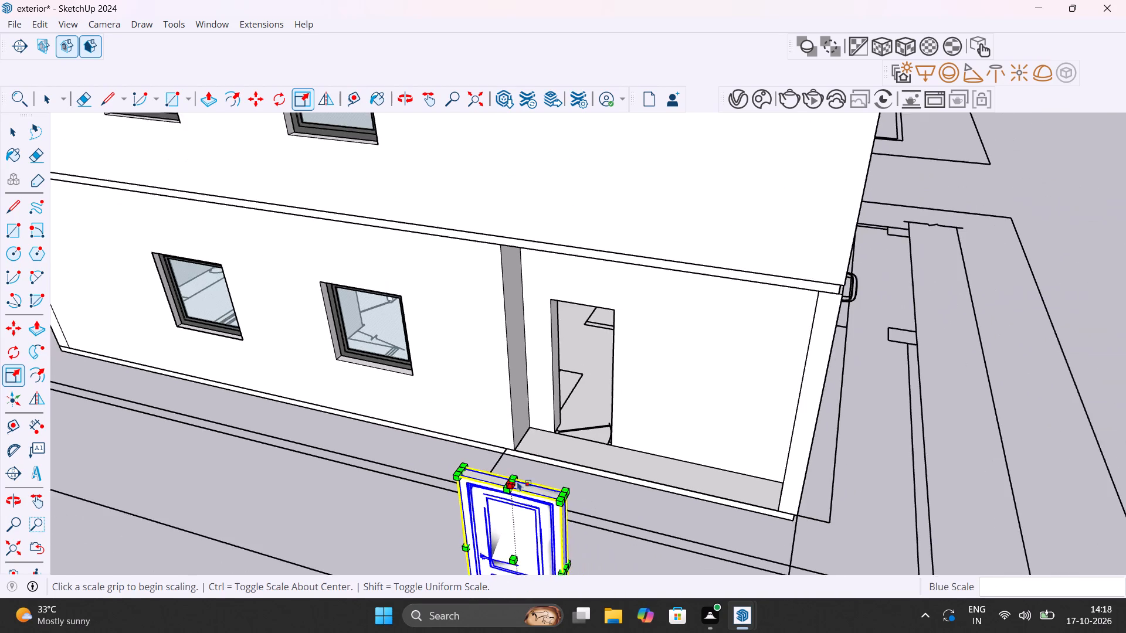
pyautogui.moveTo(524, 480); pyautogui.dragTo(551, 444, button='middle')
pyautogui.scroll(8, 630, 529)
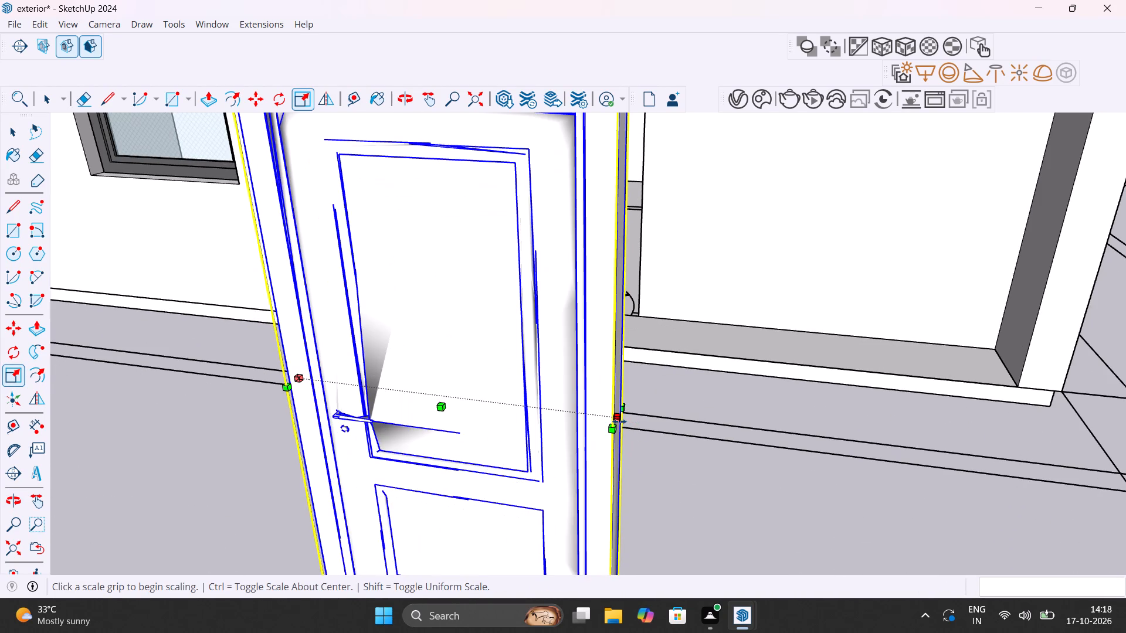
pyautogui.click(619, 421)
pyautogui.click(554, 414)
# Move the resized door by its lower handle-side corner about 10' 1" to the bottom corner of the ground-floor side opening.
pyautogui.scroll(-8, 553, 413)
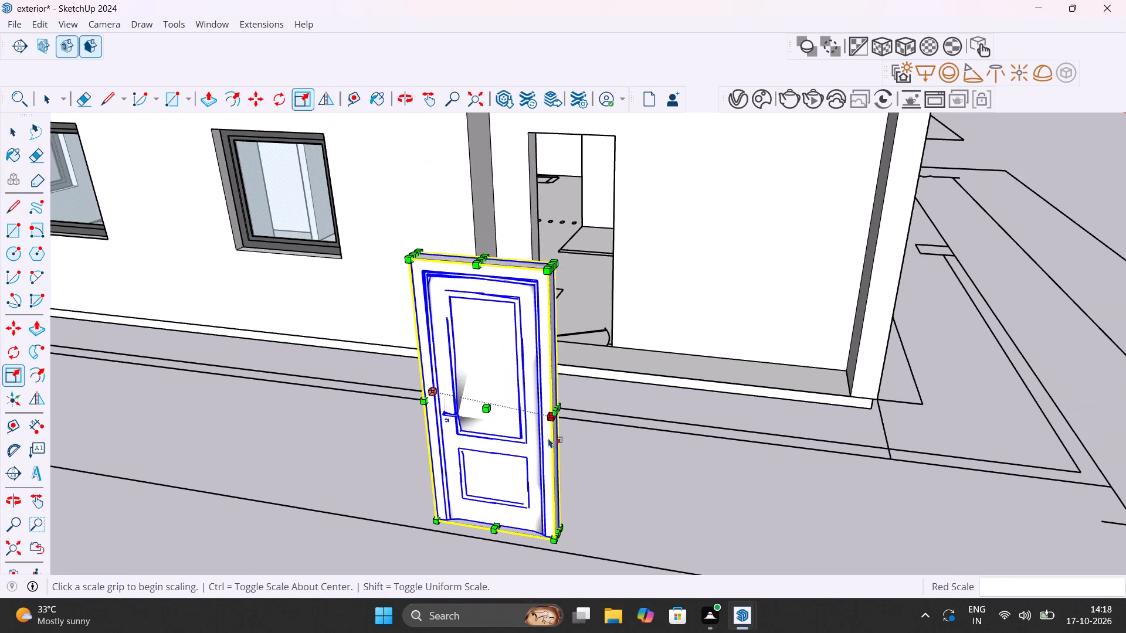
pyautogui.press('m')
pyautogui.scroll(10, 472, 526)
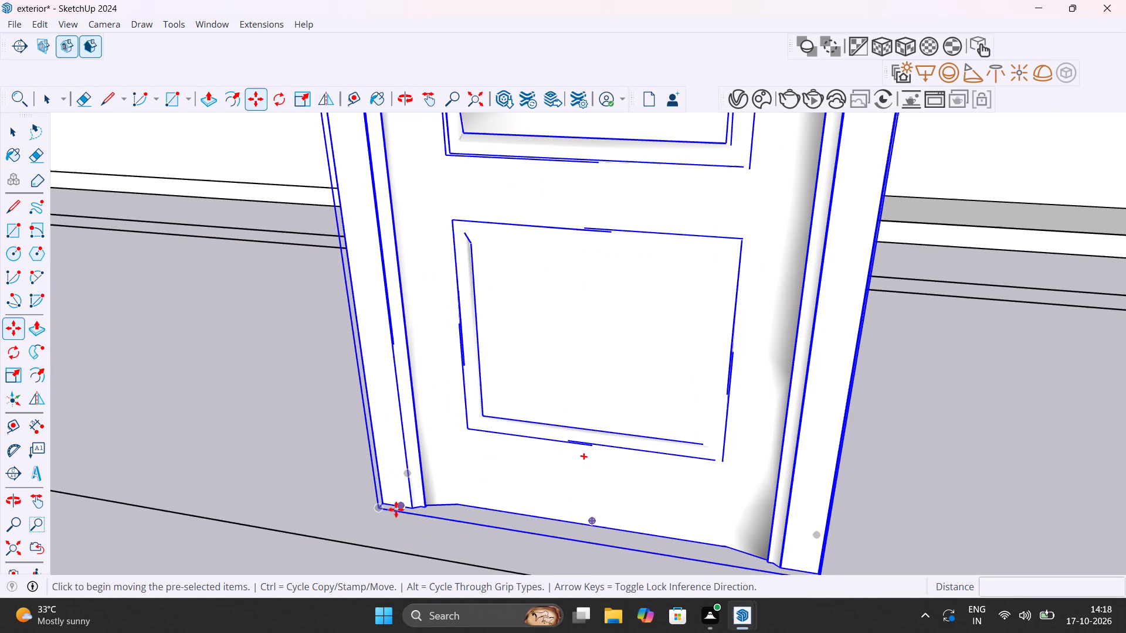
pyautogui.click(378, 510)
pyautogui.scroll(-7, 469, 312)
pyautogui.scroll(9, 538, 213)
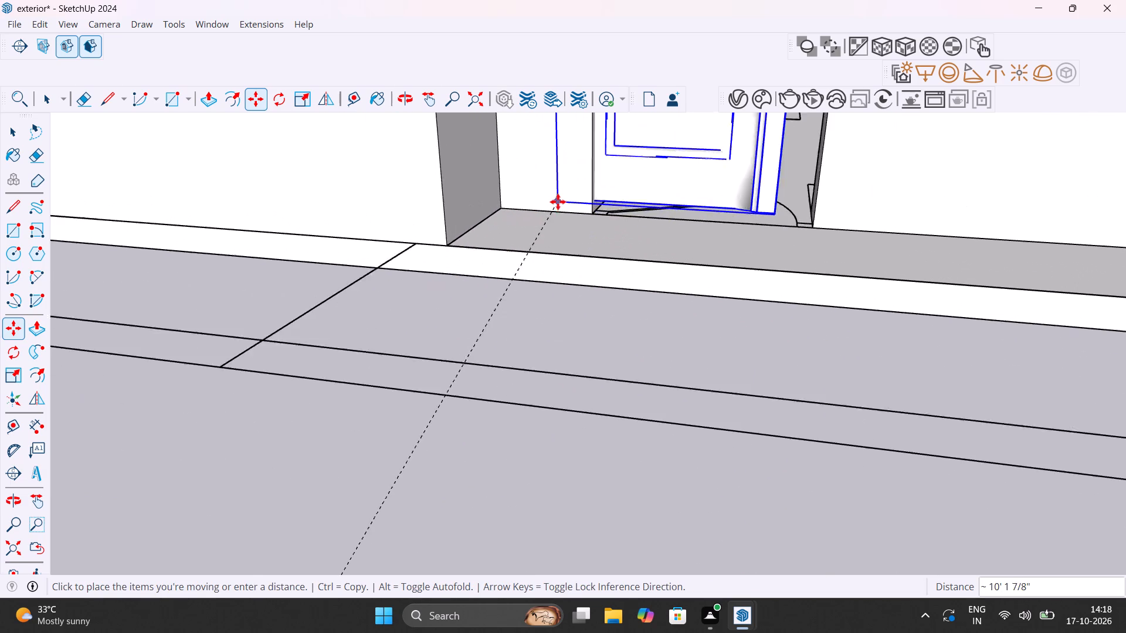
pyautogui.scroll(-4, 620, 212)
pyautogui.scroll(14, 625, 207)
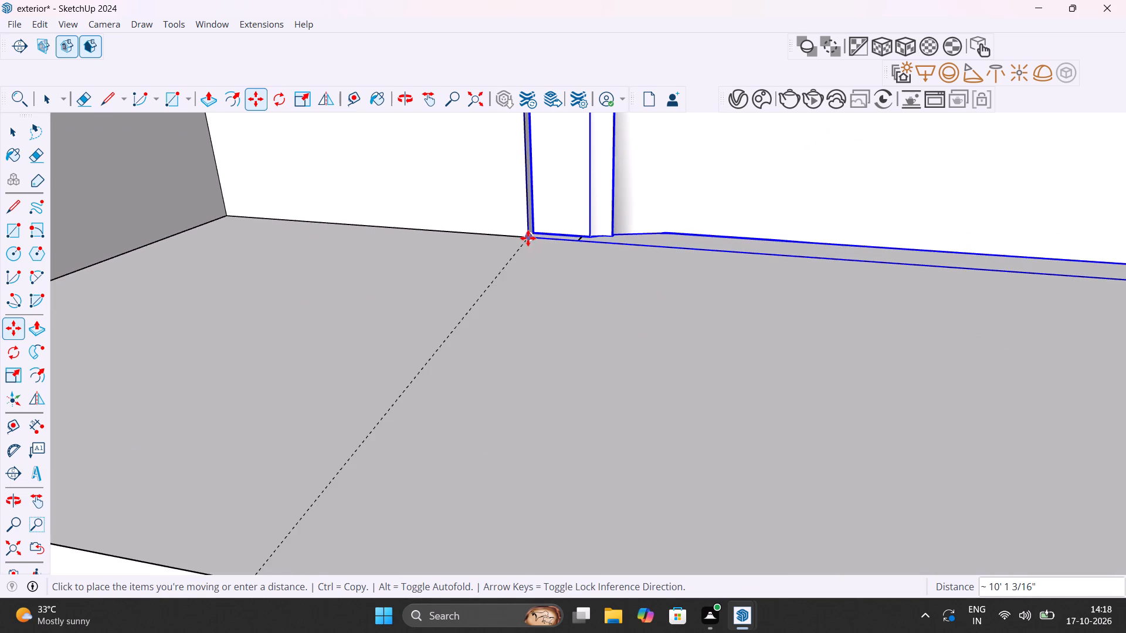
pyautogui.click(528, 238)
# Move the door 4 1/2" deeper into the ground-floor side opening, picking it up by its lower handle-side corner.
pyautogui.press('m')
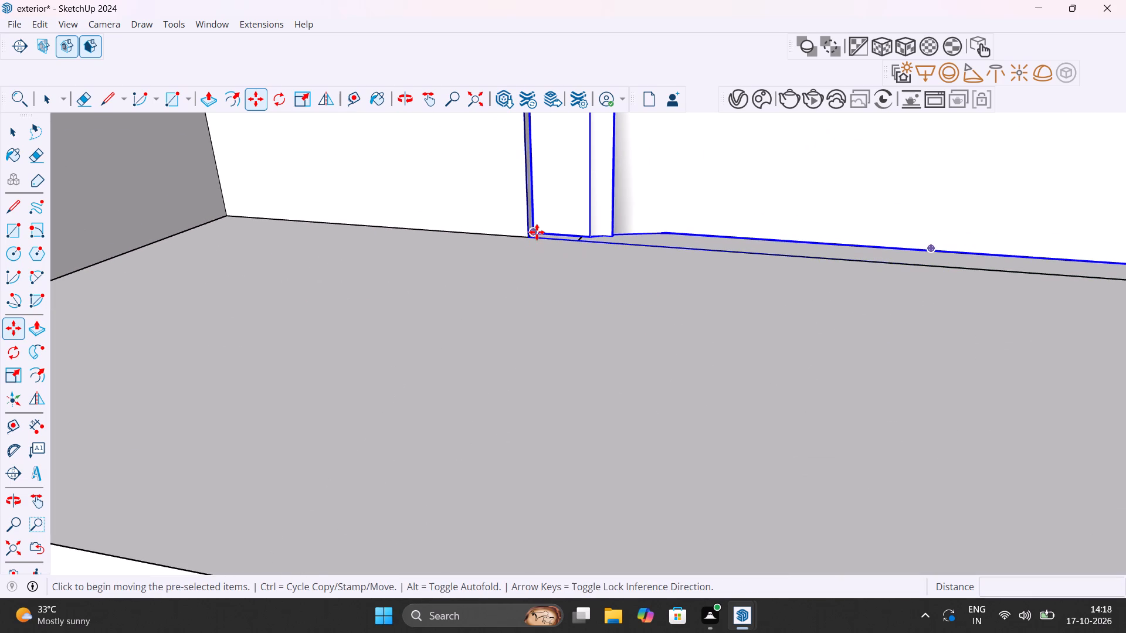
pyautogui.scroll(4, 524, 248)
pyautogui.click(530, 233)
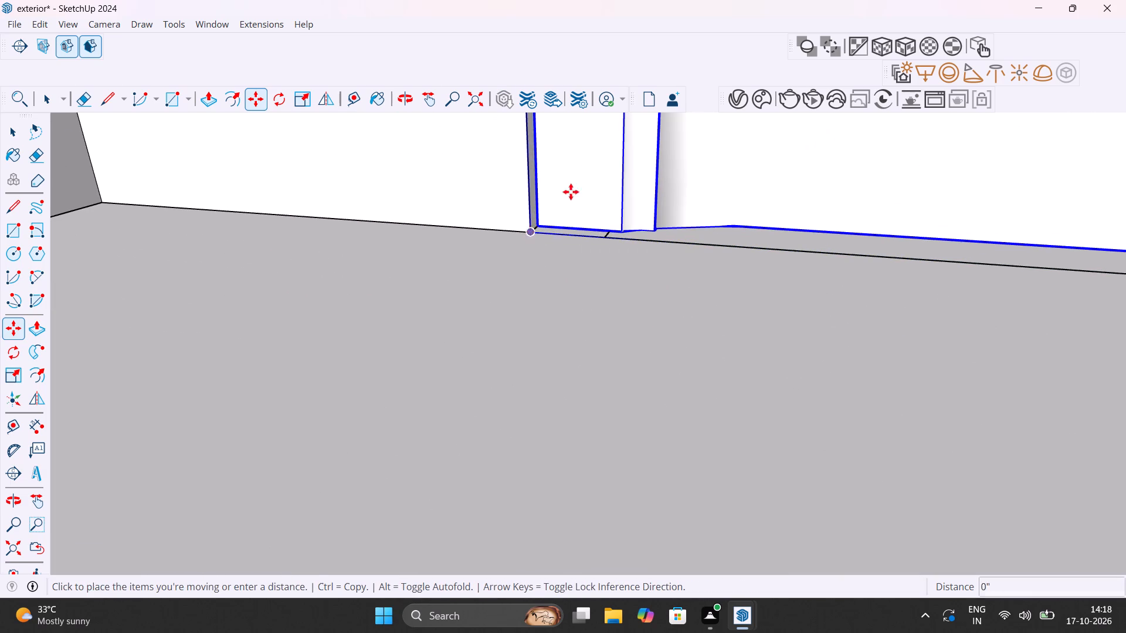
pyautogui.scroll(-4, 621, 139)
pyautogui.click(591, 177)
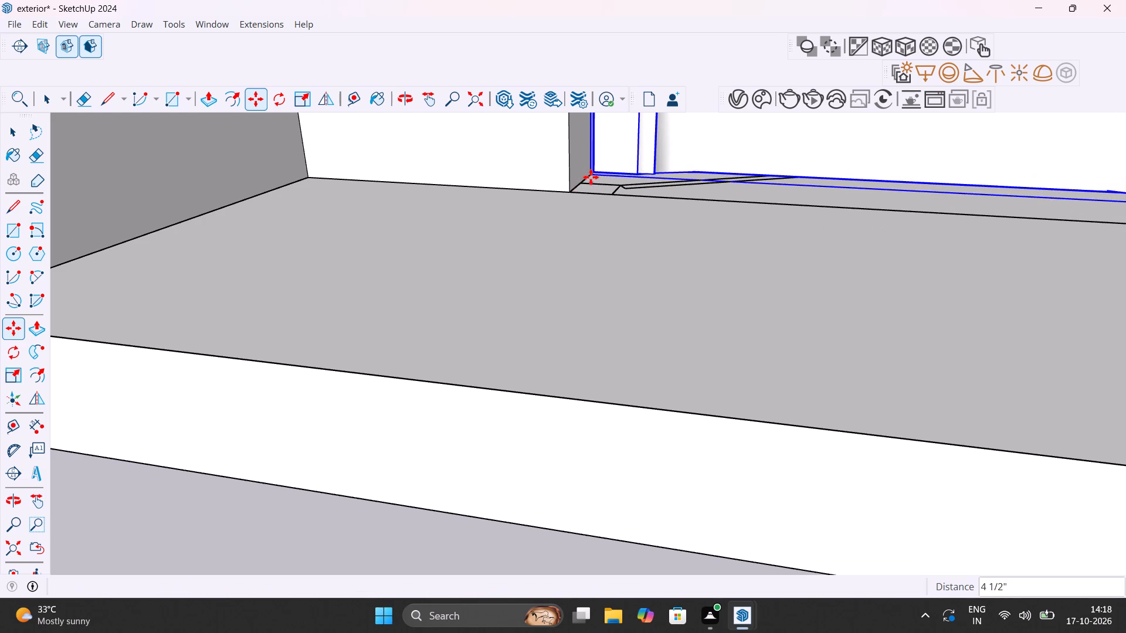
# Scale the door taller along the blue axis so that it reaches the top of the ground-floor side opening.
pyautogui.scroll(-20, 591, 177)
pyautogui.scroll(-7, 591, 177)
pyautogui.moveTo(677, 256); pyautogui.dragTo(681, 297, button='middle')
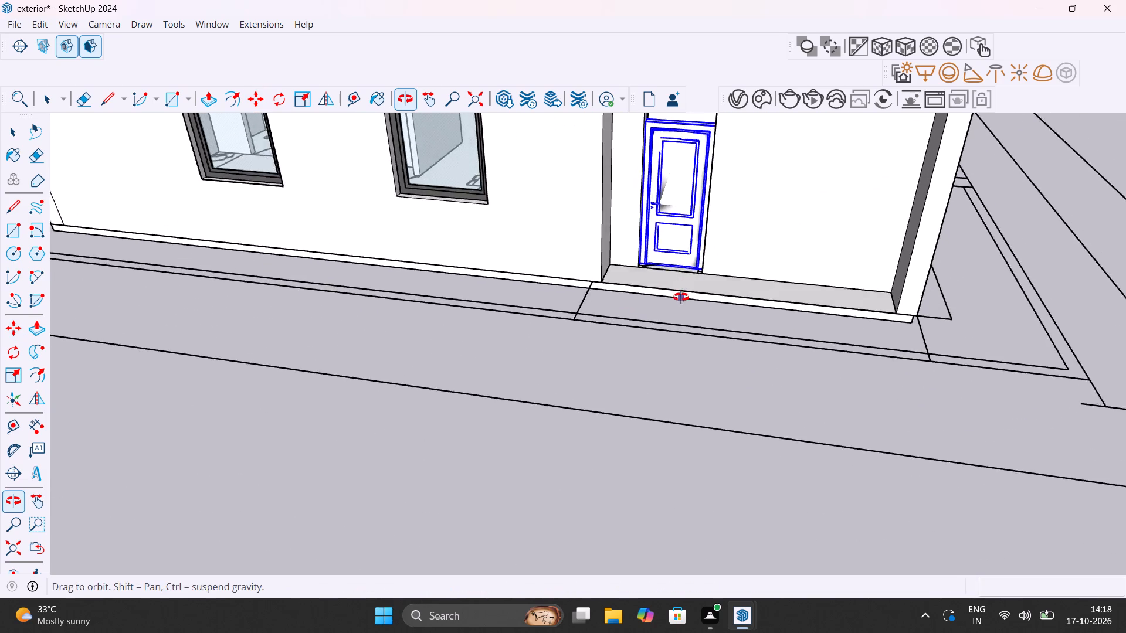
pyautogui.moveTo(681, 297); pyautogui.dragTo(670, 345, button='middle')
pyautogui.scroll(11, 679, 202)
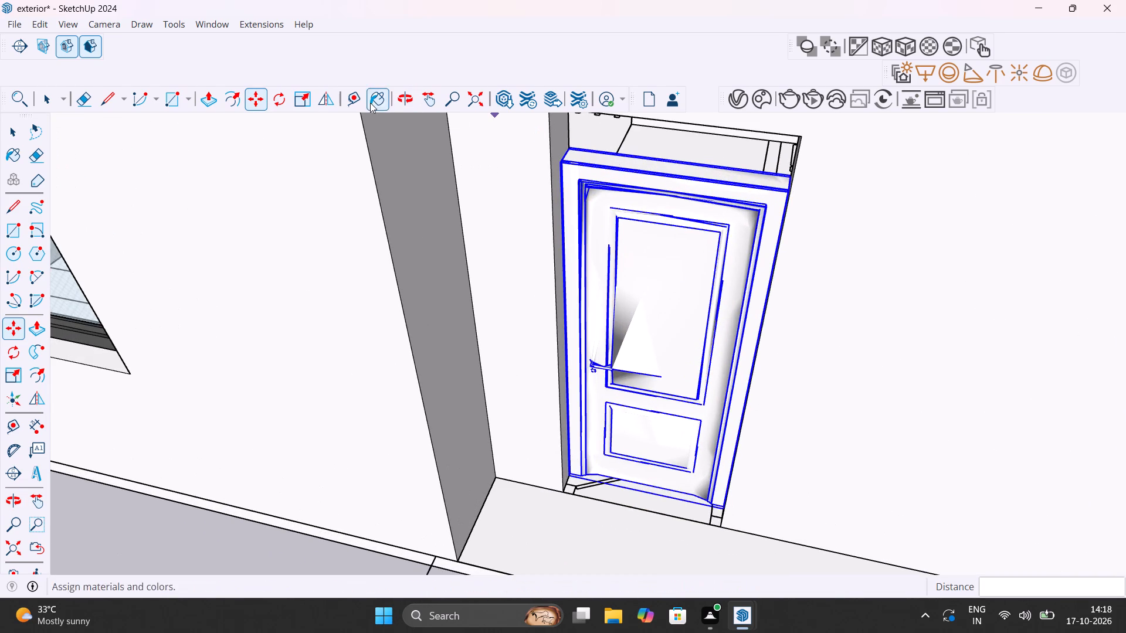
pyautogui.click(305, 103)
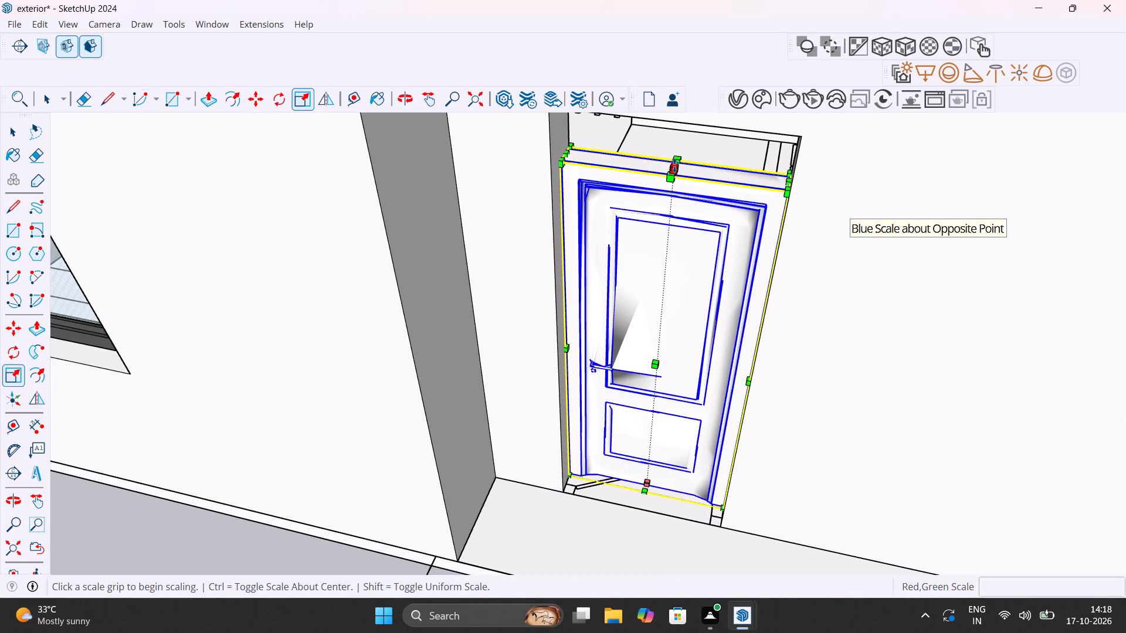
pyautogui.click(674, 165)
pyautogui.click(684, 121)
pyautogui.scroll(-2, 730, 281)
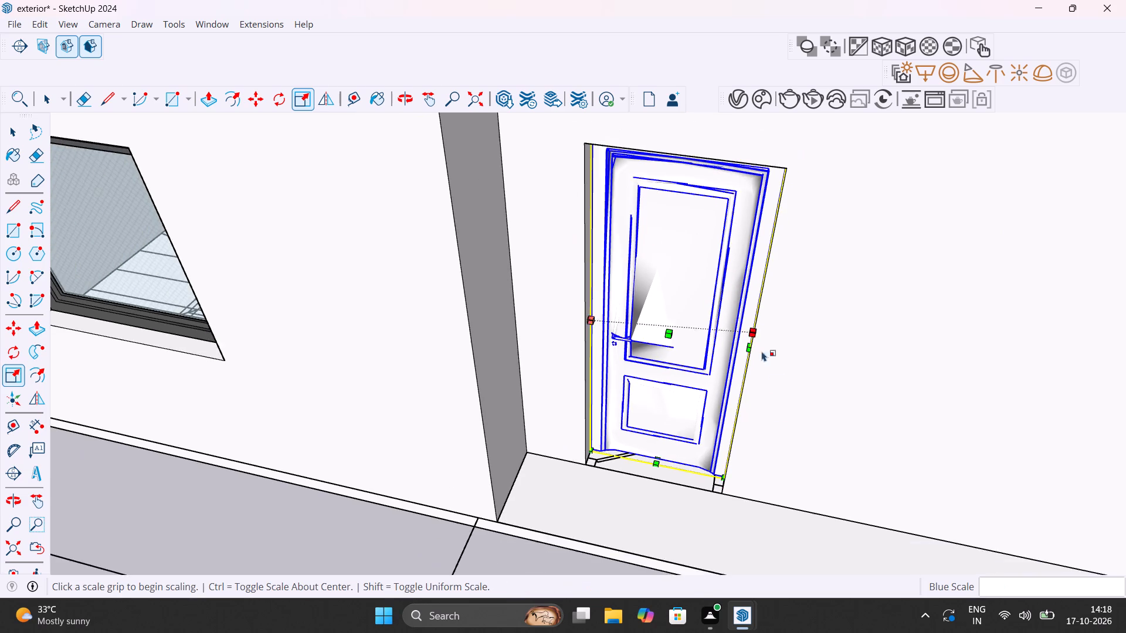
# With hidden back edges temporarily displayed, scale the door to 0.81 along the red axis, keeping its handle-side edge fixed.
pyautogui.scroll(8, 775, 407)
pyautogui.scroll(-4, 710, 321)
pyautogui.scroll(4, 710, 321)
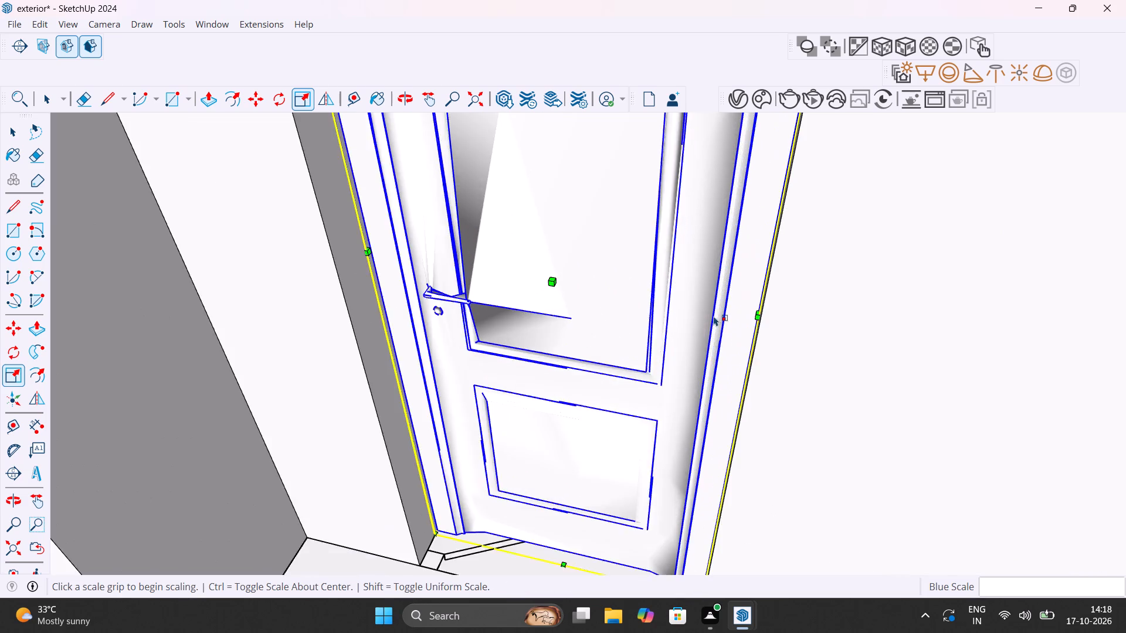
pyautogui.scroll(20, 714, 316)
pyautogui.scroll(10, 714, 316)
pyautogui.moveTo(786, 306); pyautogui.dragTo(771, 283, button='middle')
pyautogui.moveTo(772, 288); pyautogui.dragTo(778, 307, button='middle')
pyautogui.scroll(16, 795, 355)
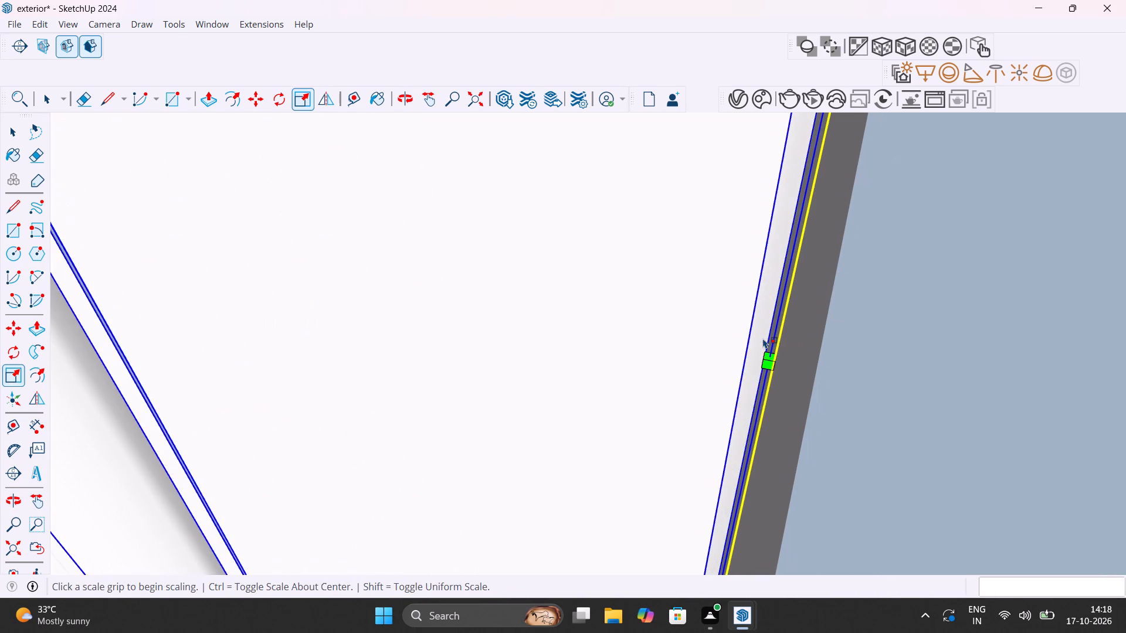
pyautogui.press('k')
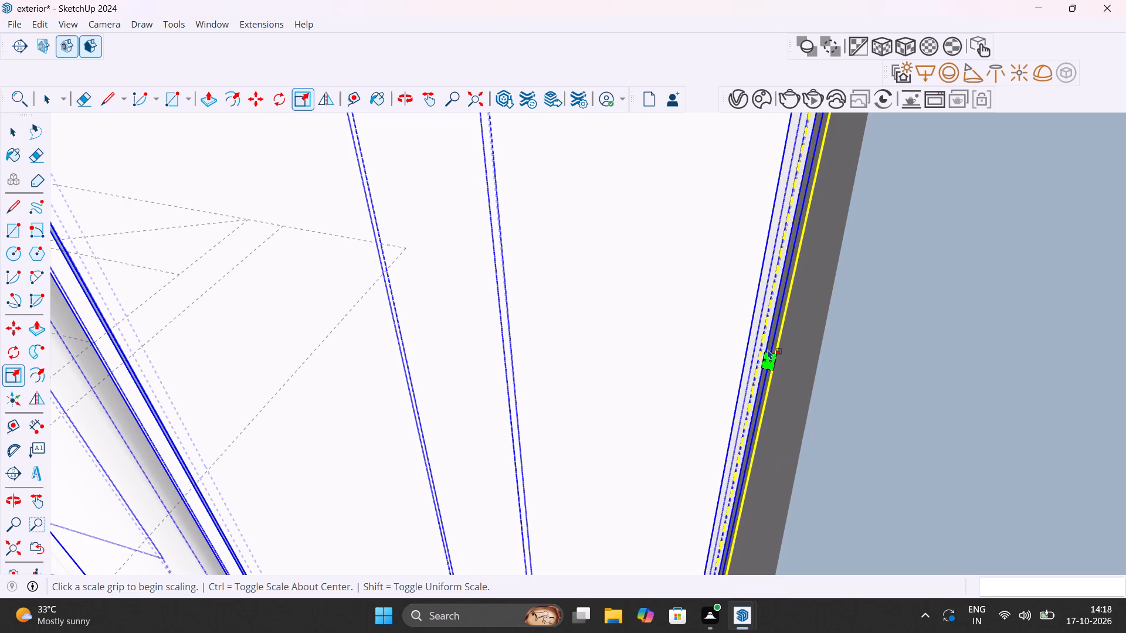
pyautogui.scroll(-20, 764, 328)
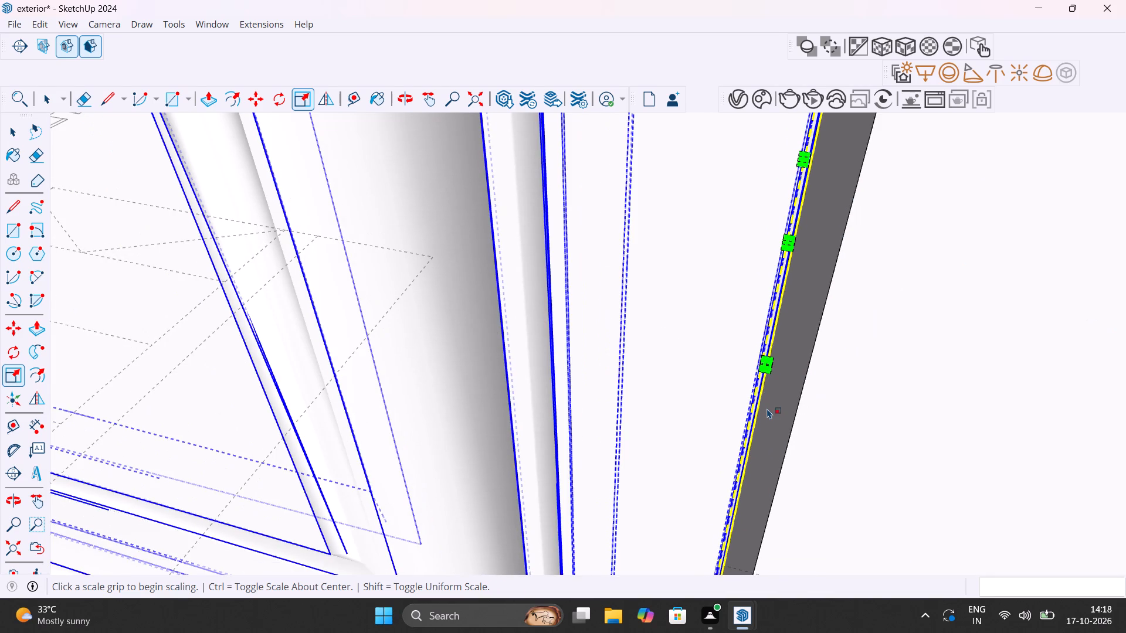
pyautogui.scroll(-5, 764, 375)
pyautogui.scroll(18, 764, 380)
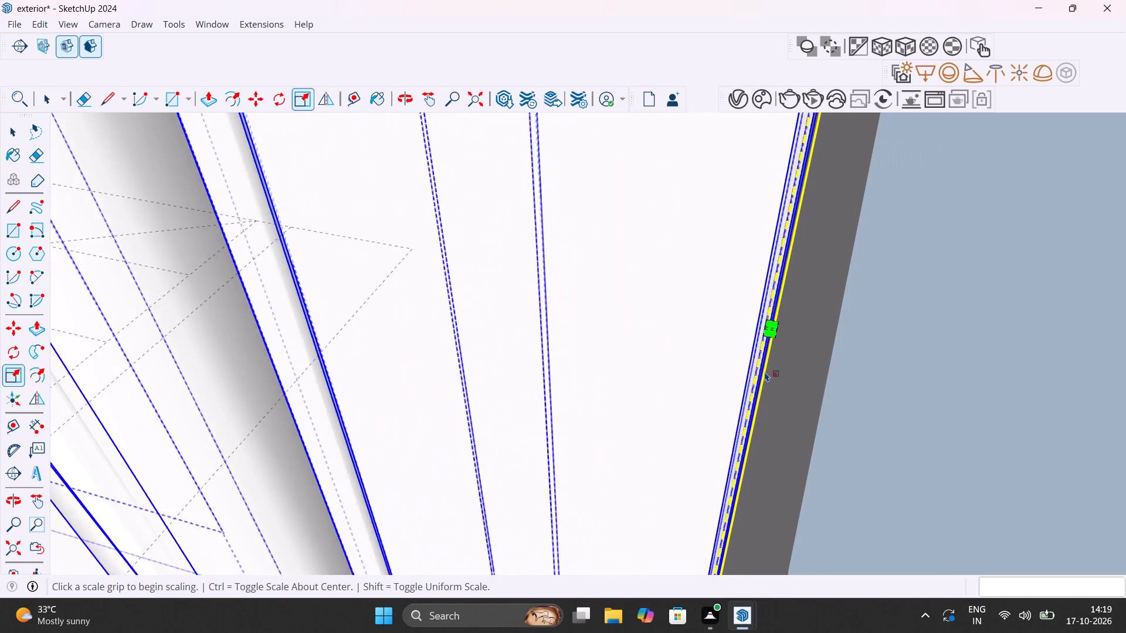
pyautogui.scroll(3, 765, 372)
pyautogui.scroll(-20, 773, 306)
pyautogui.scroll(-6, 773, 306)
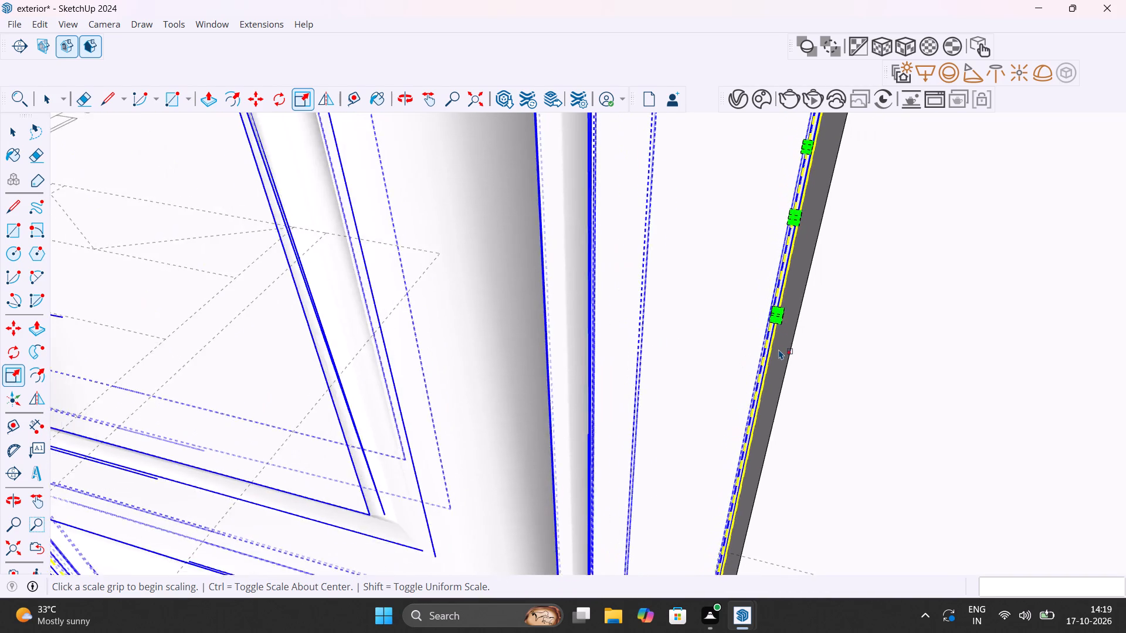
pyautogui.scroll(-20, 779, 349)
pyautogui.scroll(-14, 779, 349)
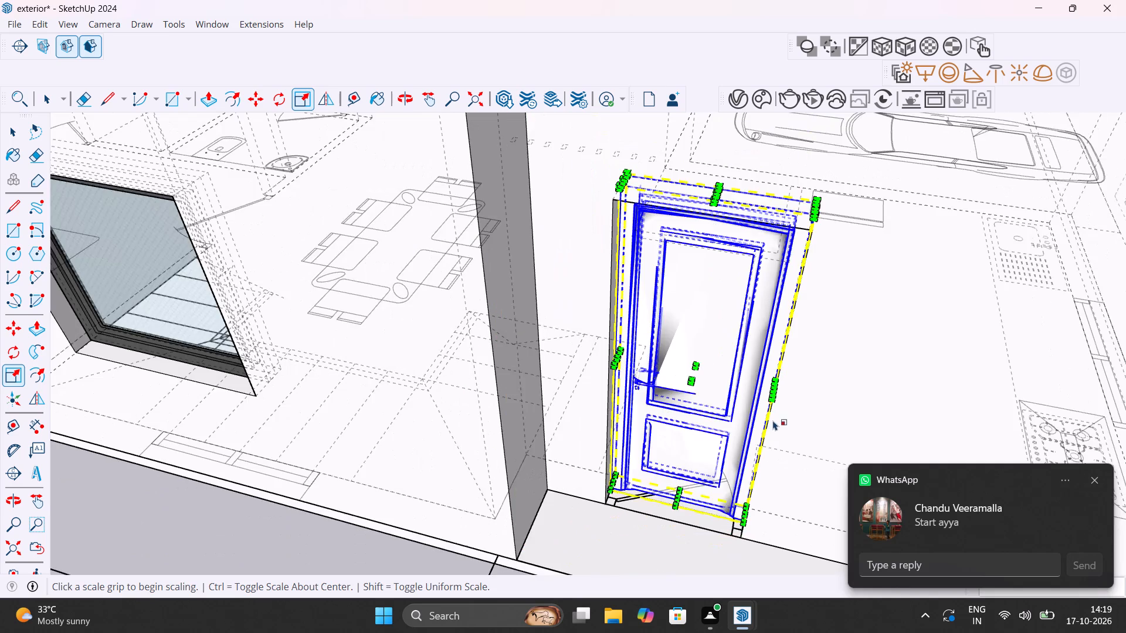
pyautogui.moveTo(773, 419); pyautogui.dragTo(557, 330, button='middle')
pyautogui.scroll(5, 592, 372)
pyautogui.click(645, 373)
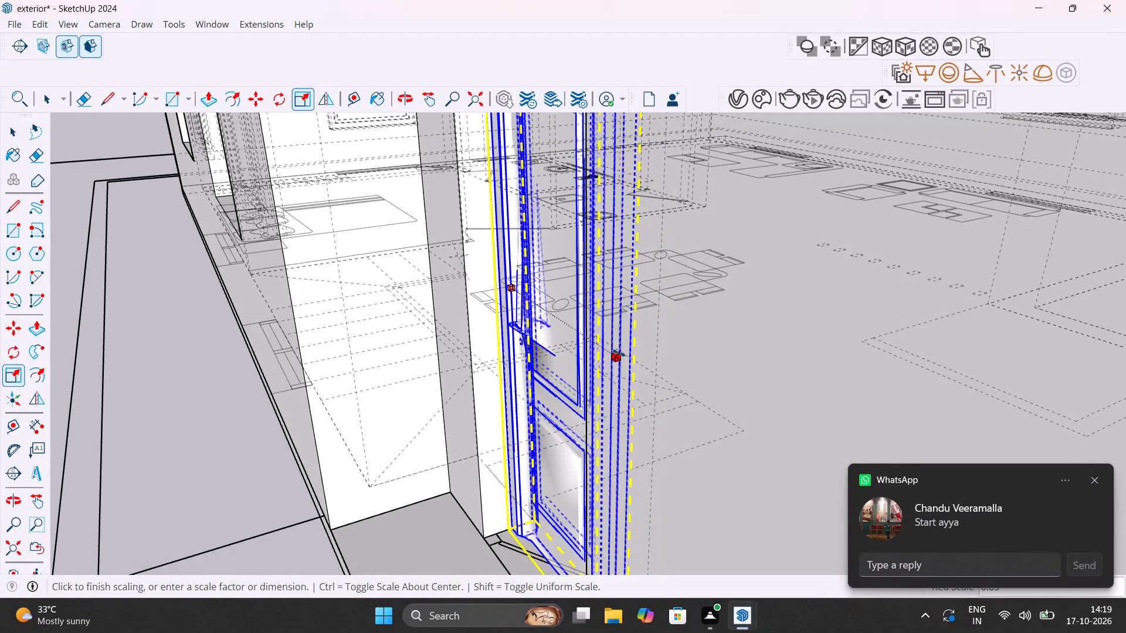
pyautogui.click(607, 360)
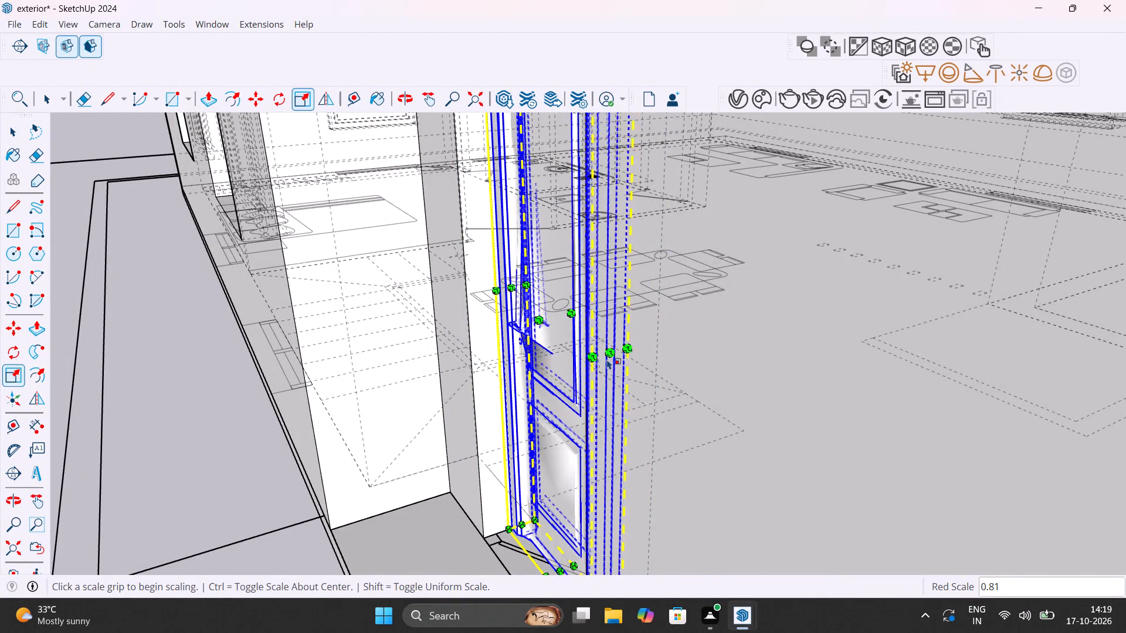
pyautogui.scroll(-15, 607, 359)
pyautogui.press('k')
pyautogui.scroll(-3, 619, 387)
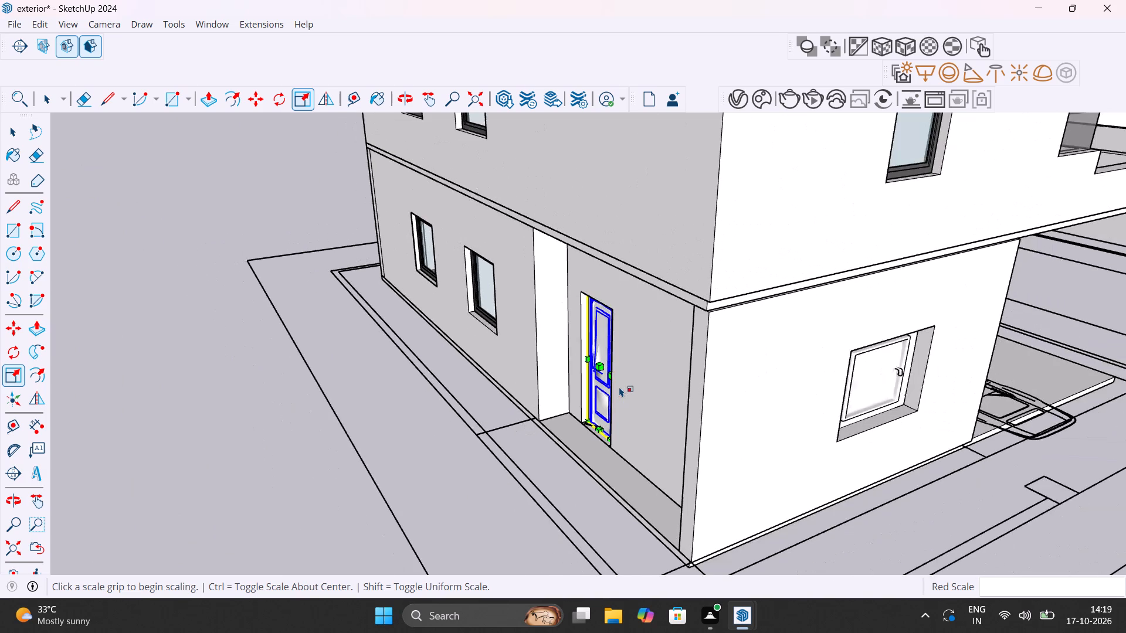
# Scale the door wider along the red axis by about 1.24 to meet the opening's far jamb, keeping its handle-side edge fixed.
pyautogui.moveTo(619, 387); pyautogui.dragTo(762, 401, button='middle')
pyautogui.scroll(6, 773, 369)
pyautogui.middleClick(771, 377)
pyautogui.scroll(4, 771, 376)
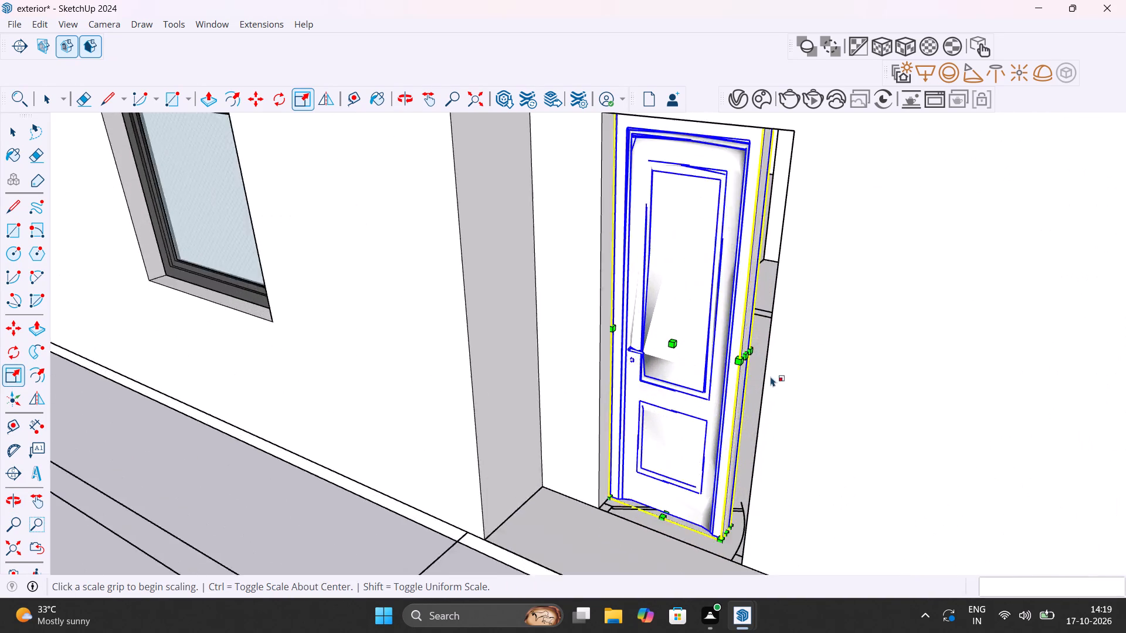
pyautogui.scroll(10, 771, 376)
pyautogui.click(710, 330)
pyautogui.scroll(-2, 768, 343)
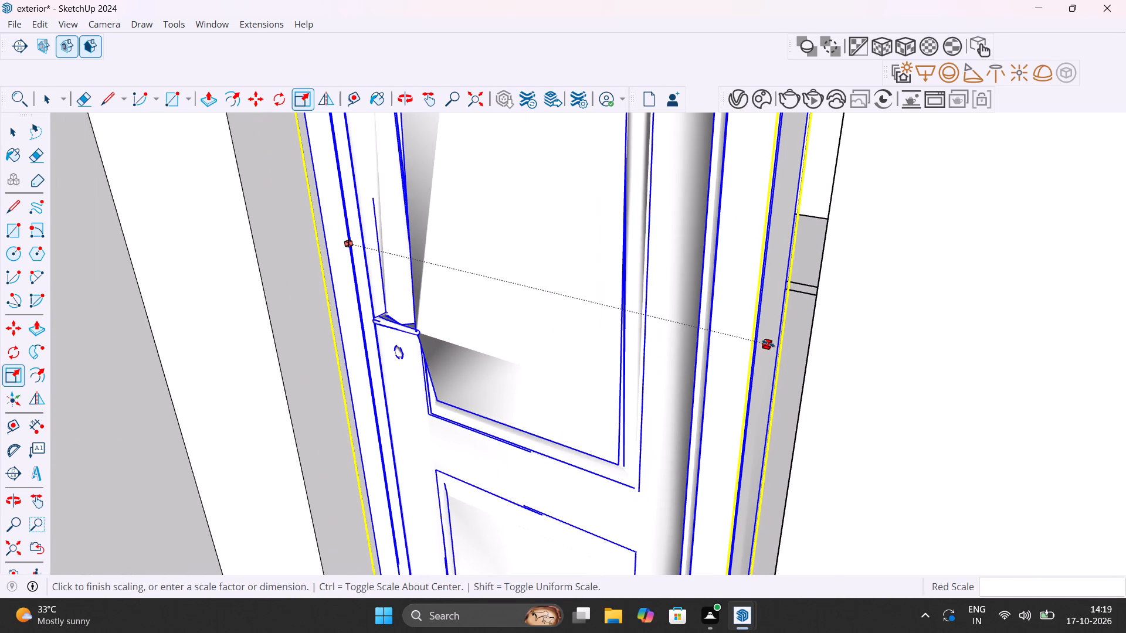
pyautogui.moveTo(768, 343); pyautogui.dragTo(951, 357, button='middle')
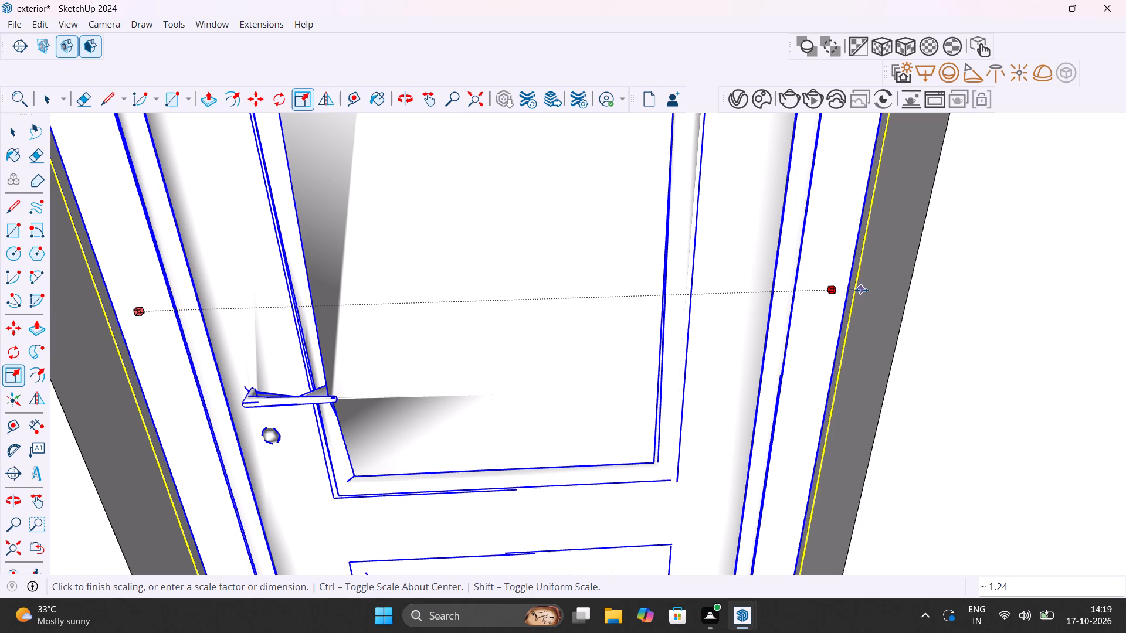
pyautogui.click(862, 290)
pyautogui.scroll(-19, 806, 327)
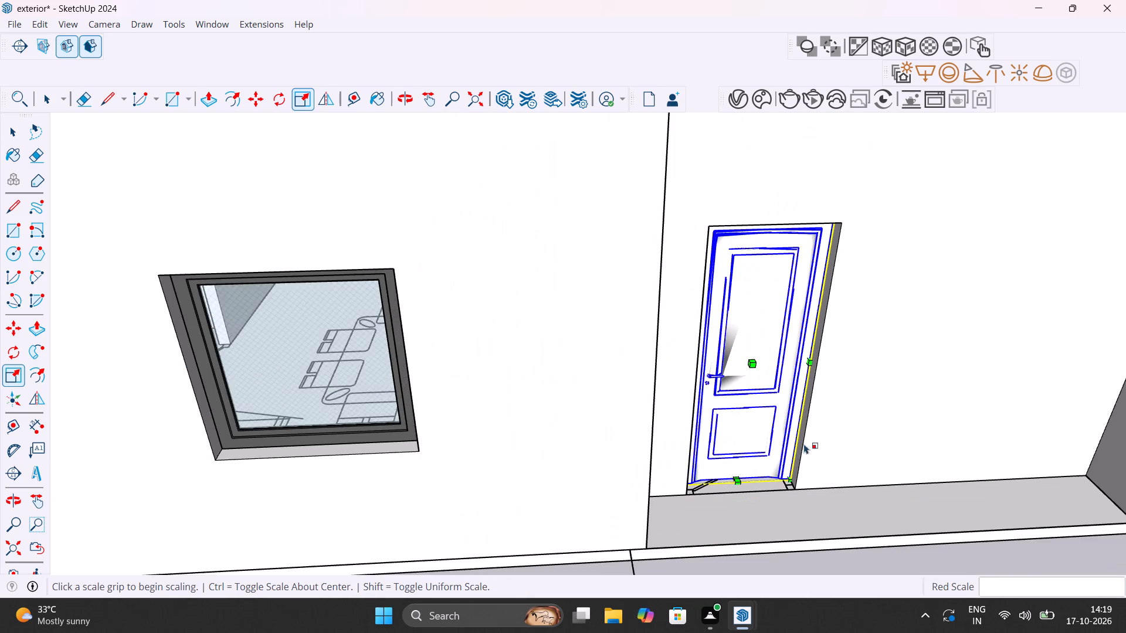
# Inspect the front and side facades and the top floor of the house for openings that still need doors or windows.
pyautogui.moveTo(804, 443); pyautogui.dragTo(736, 358, button='middle')
pyautogui.scroll(-12, 736, 358)
pyautogui.moveTo(793, 423); pyautogui.dragTo(452, 475, button='middle')
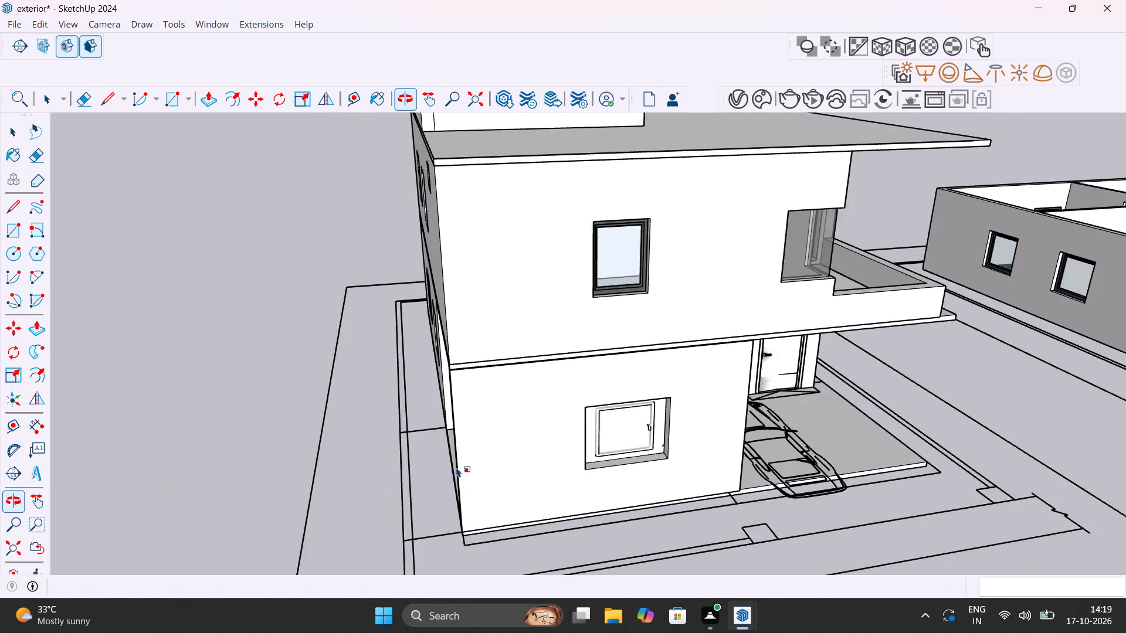
pyautogui.scroll(-4, 520, 419)
pyautogui.moveTo(605, 427); pyautogui.dragTo(487, 356, button='middle')
pyautogui.scroll(-3, 487, 356)
pyautogui.moveTo(491, 361); pyautogui.dragTo(530, 365, button='middle')
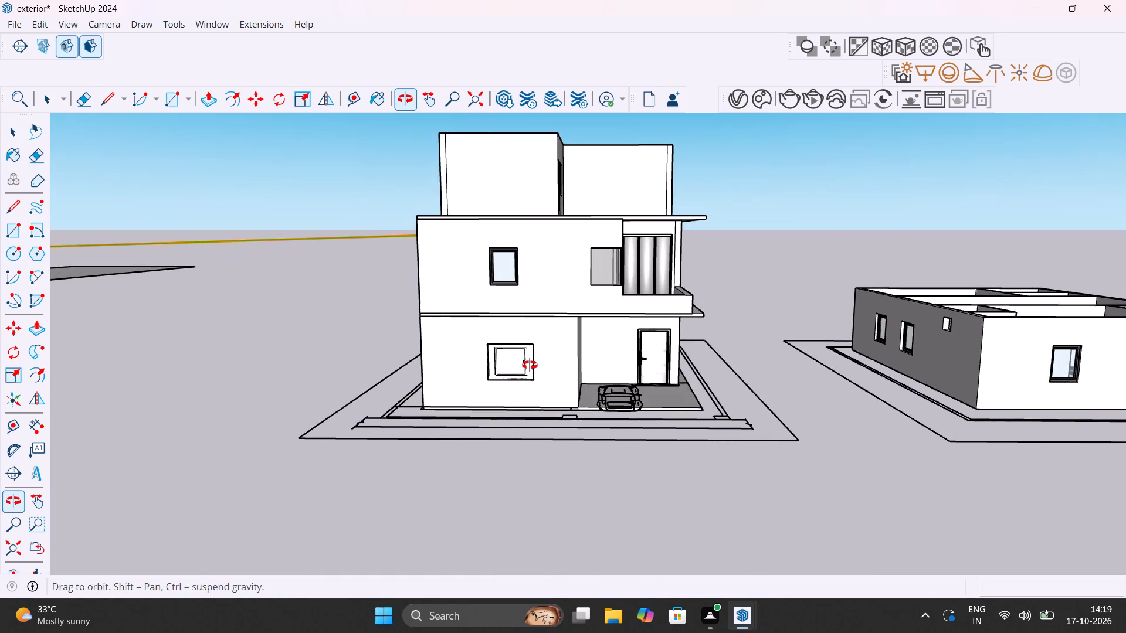
pyautogui.moveTo(530, 365); pyautogui.dragTo(524, 377, button='middle')
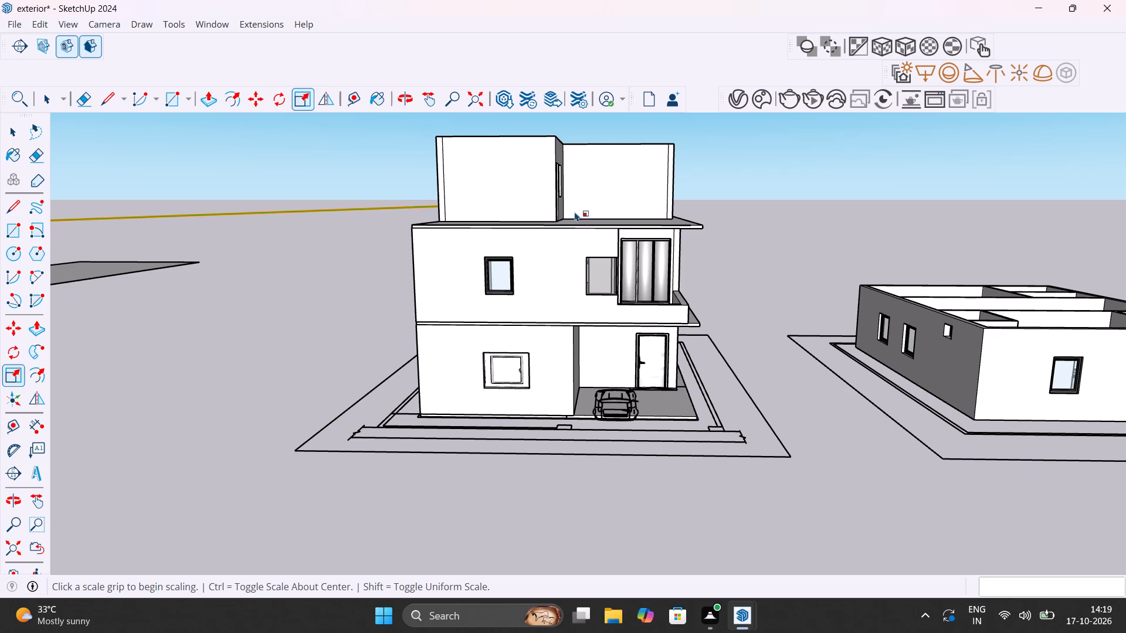
pyautogui.scroll(4, 584, 181)
pyautogui.scroll(-4, 561, 198)
pyautogui.scroll(1, 566, 263)
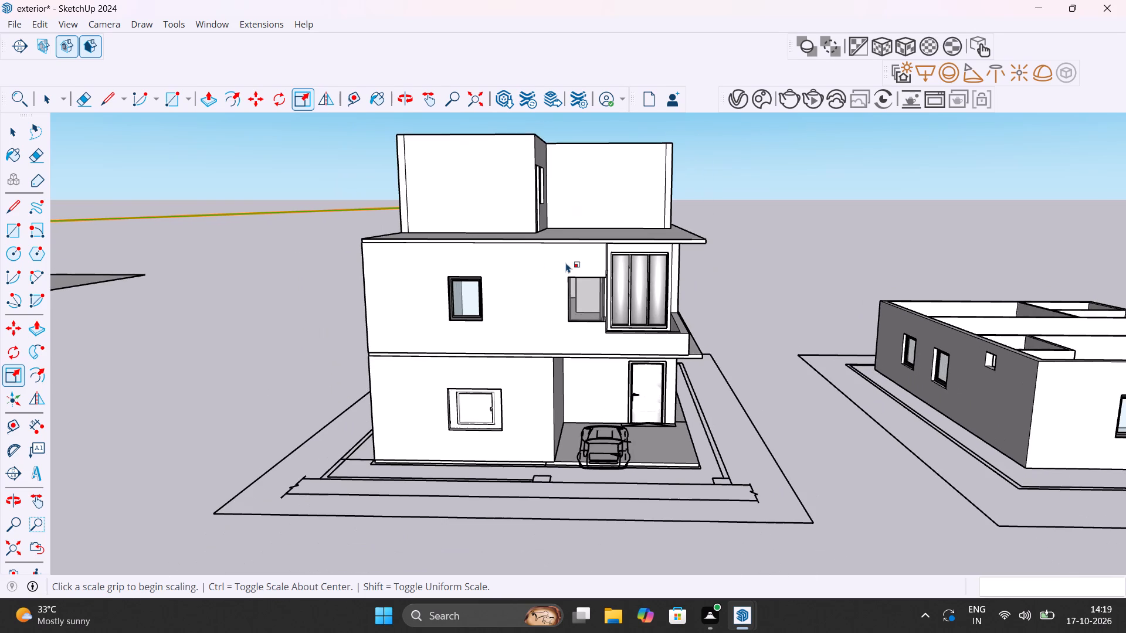
pyautogui.scroll(-1, 595, 367)
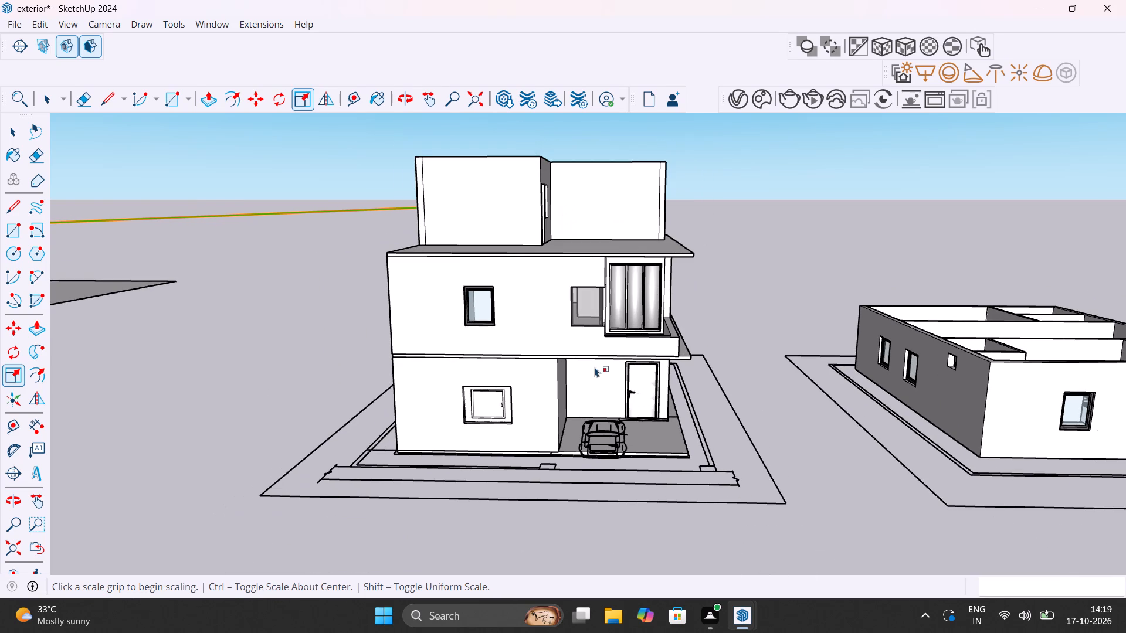
pyautogui.moveTo(595, 366); pyautogui.dragTo(431, 444, button='middle')
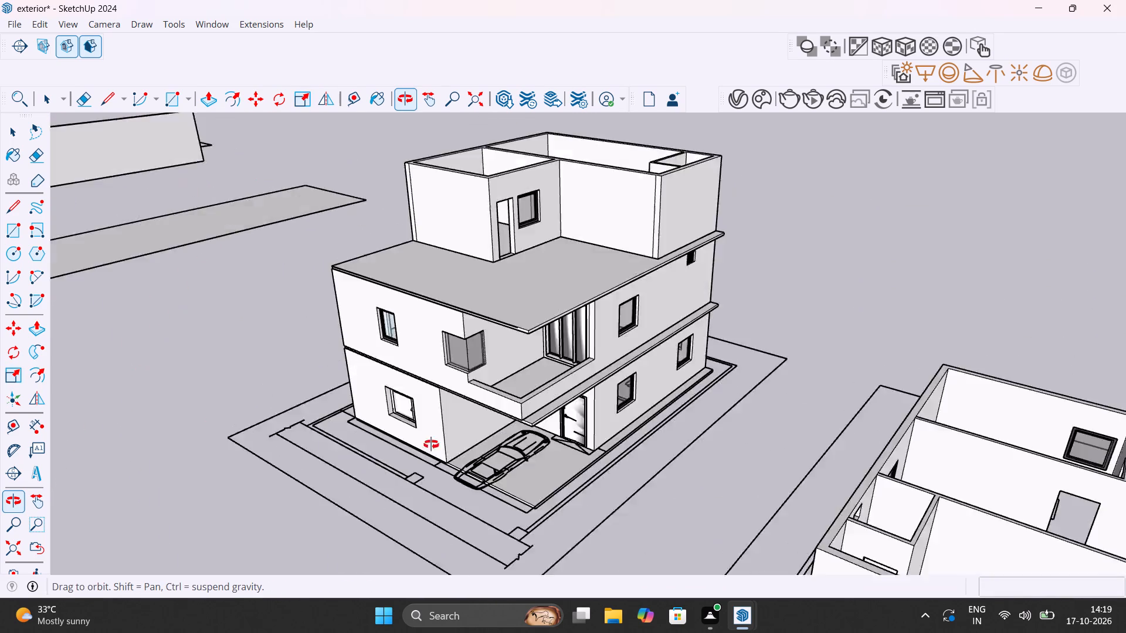
pyautogui.moveTo(431, 444); pyautogui.dragTo(601, 373, button='middle')
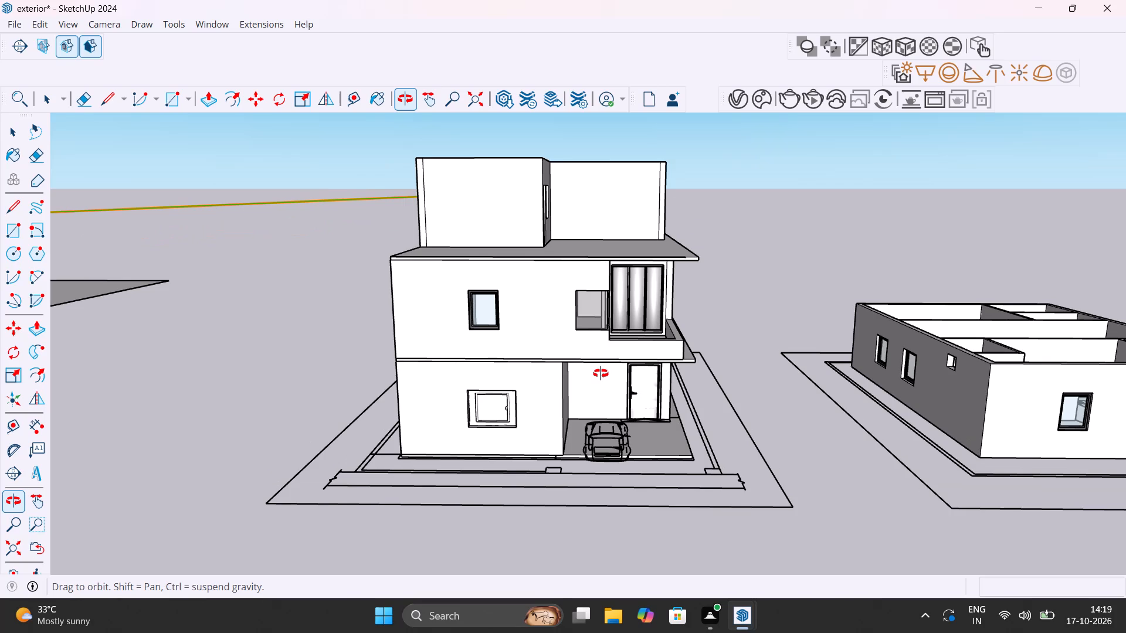
pyautogui.moveTo(601, 373); pyautogui.dragTo(405, 381, button='middle')
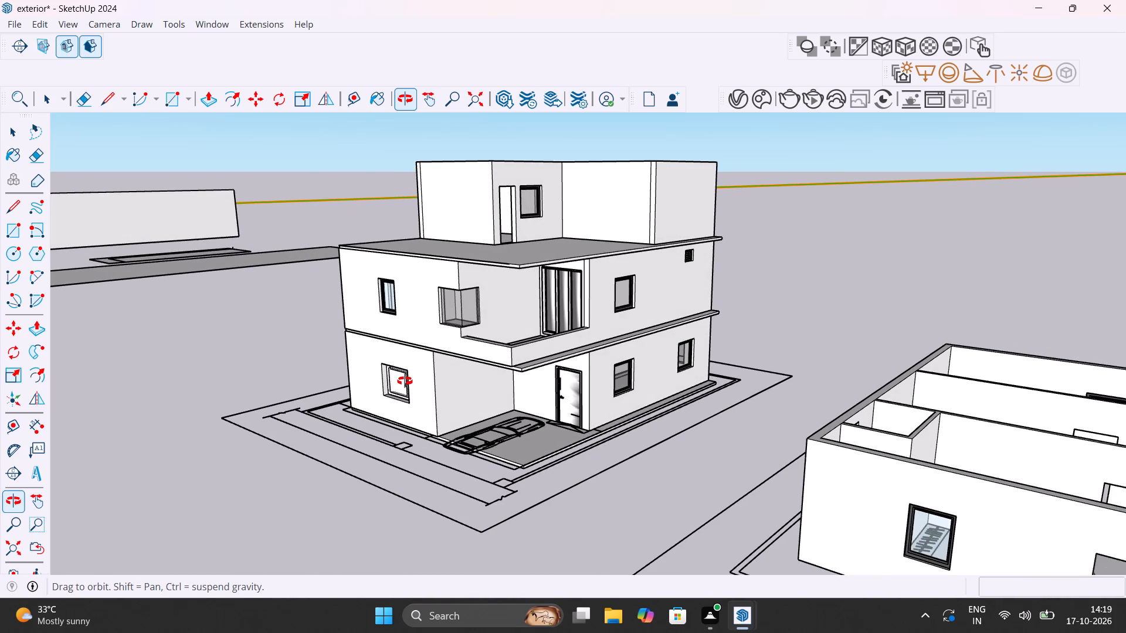
pyautogui.moveTo(405, 381); pyautogui.dragTo(400, 416, button='middle')
pyautogui.moveTo(475, 479); pyautogui.dragTo(487, 498, button='middle')
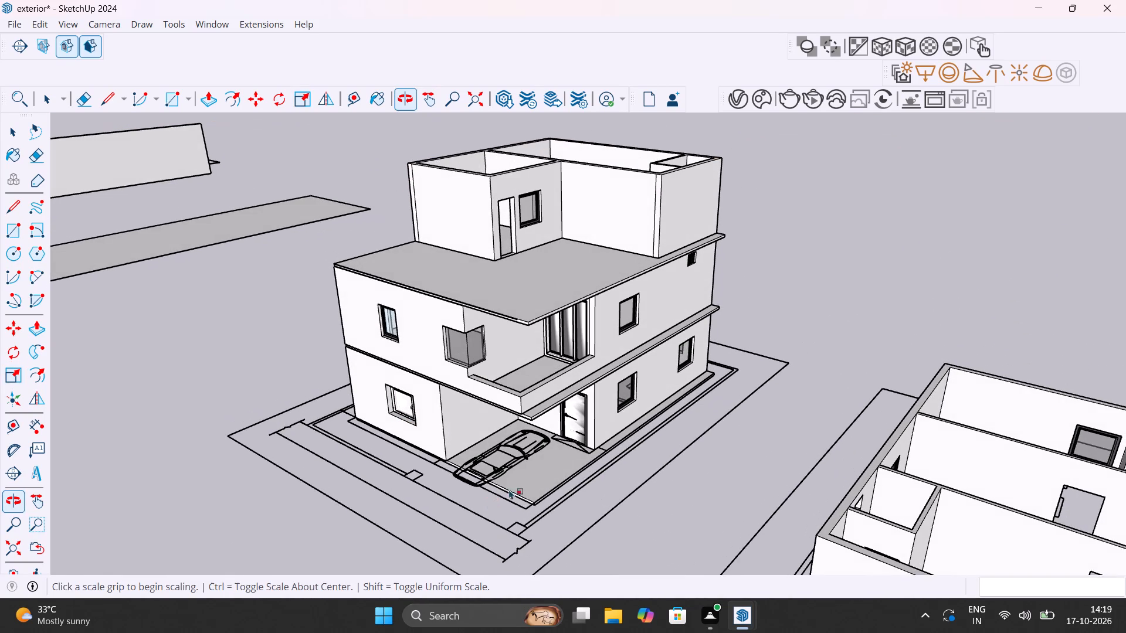
# Browse the door models in the Chaos Cosmos online library for one suited to the house's remaining door opening.
pyautogui.click(767, 101)
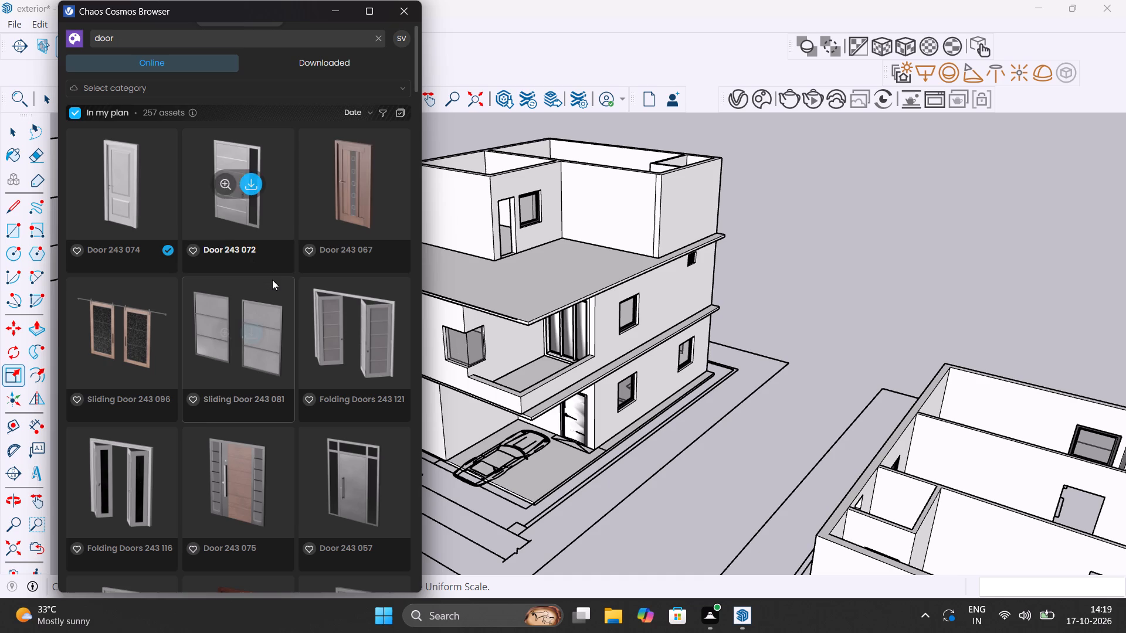
pyautogui.scroll(-4, 273, 280)
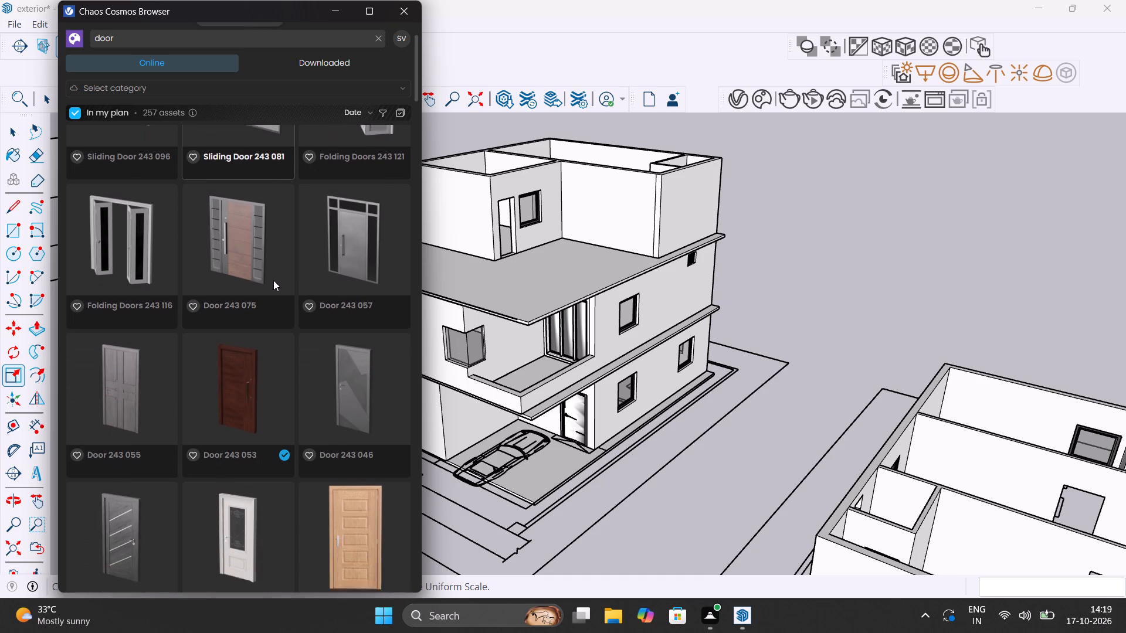
pyautogui.scroll(-3, 273, 280)
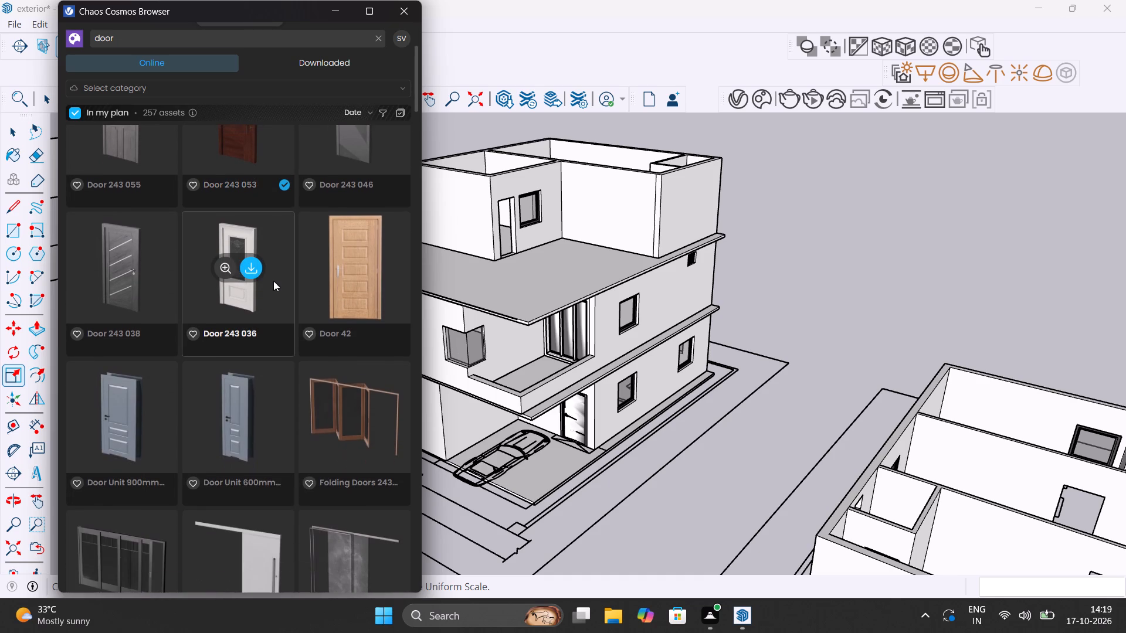
pyautogui.scroll(-8, 273, 281)
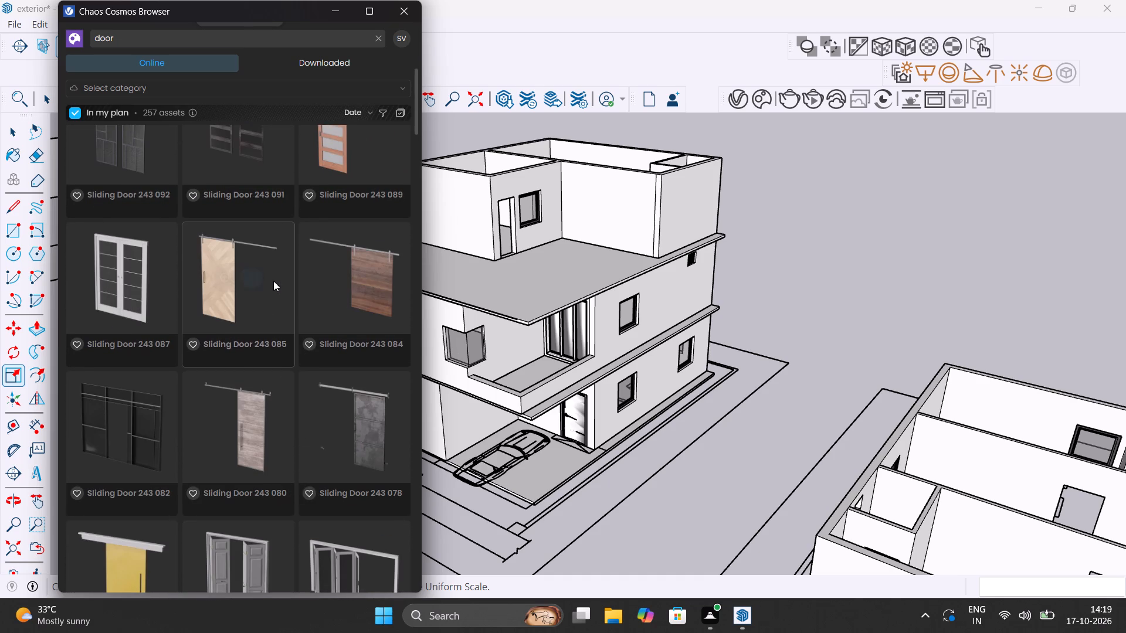
pyautogui.scroll(-2, 273, 281)
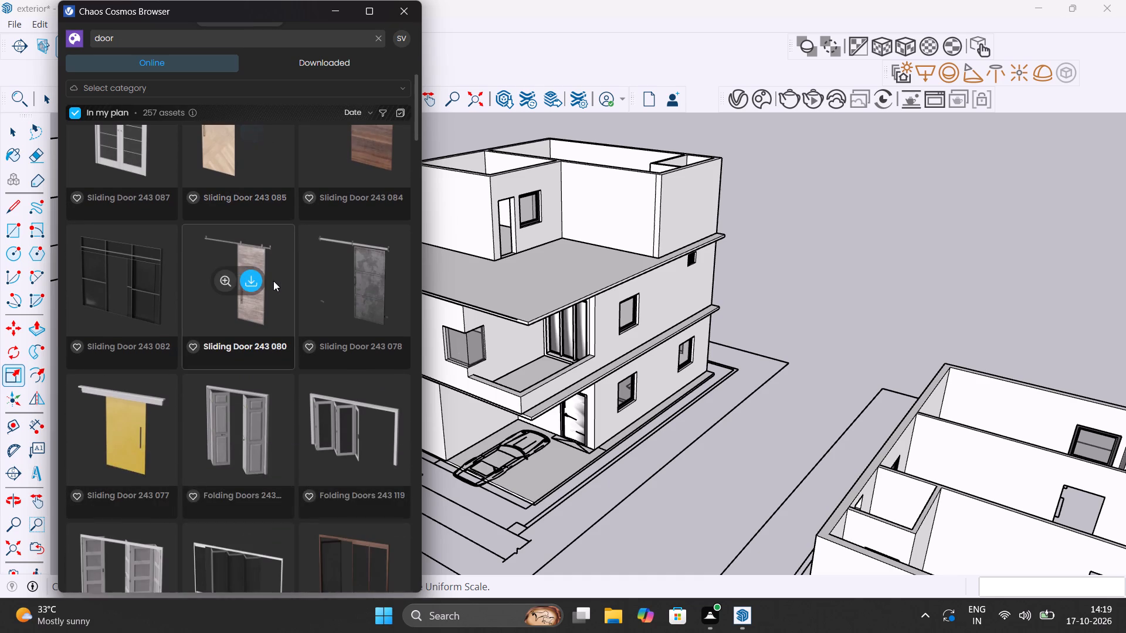
pyautogui.scroll(-4, 273, 281)
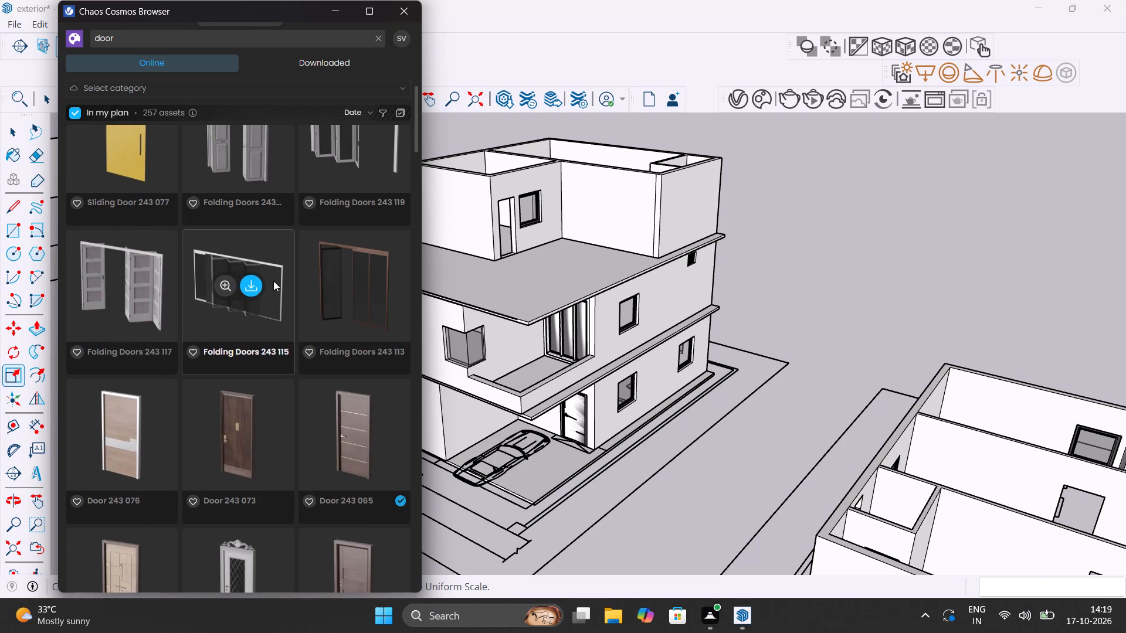
pyautogui.scroll(-1, 273, 281)
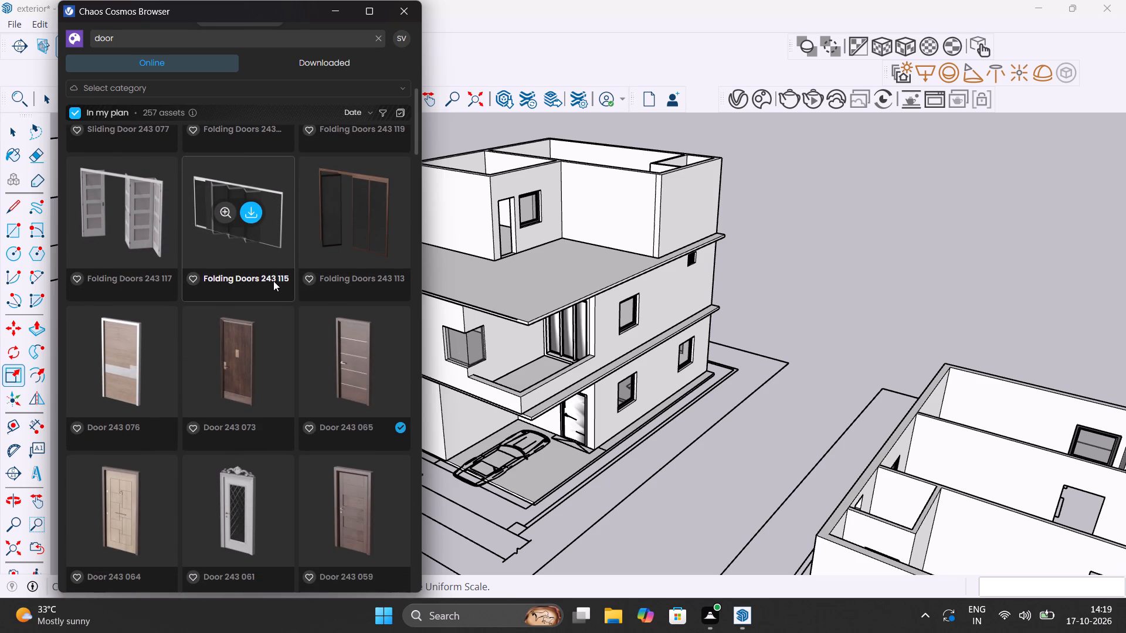
pyautogui.scroll(-2, 96, 494)
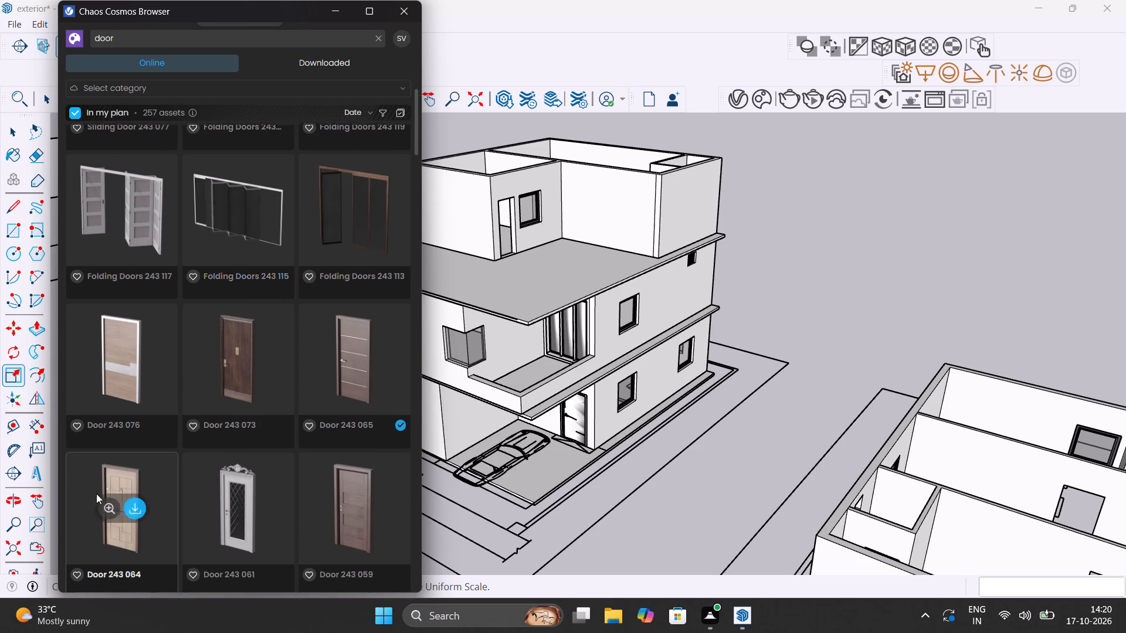
pyautogui.scroll(-2, 96, 494)
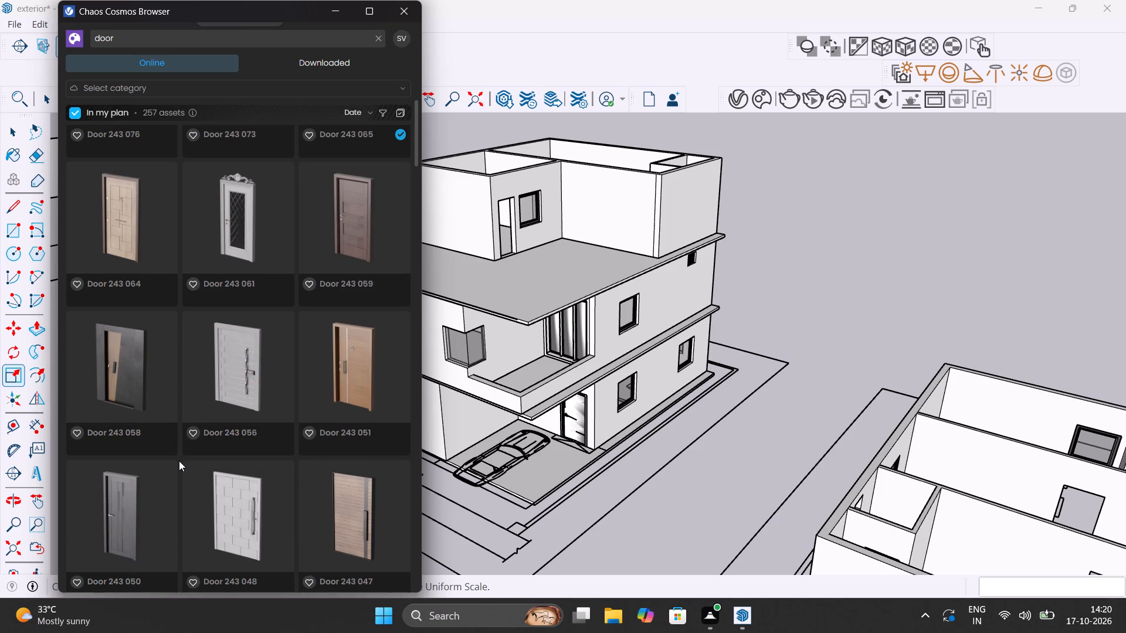
pyautogui.scroll(-6, 179, 461)
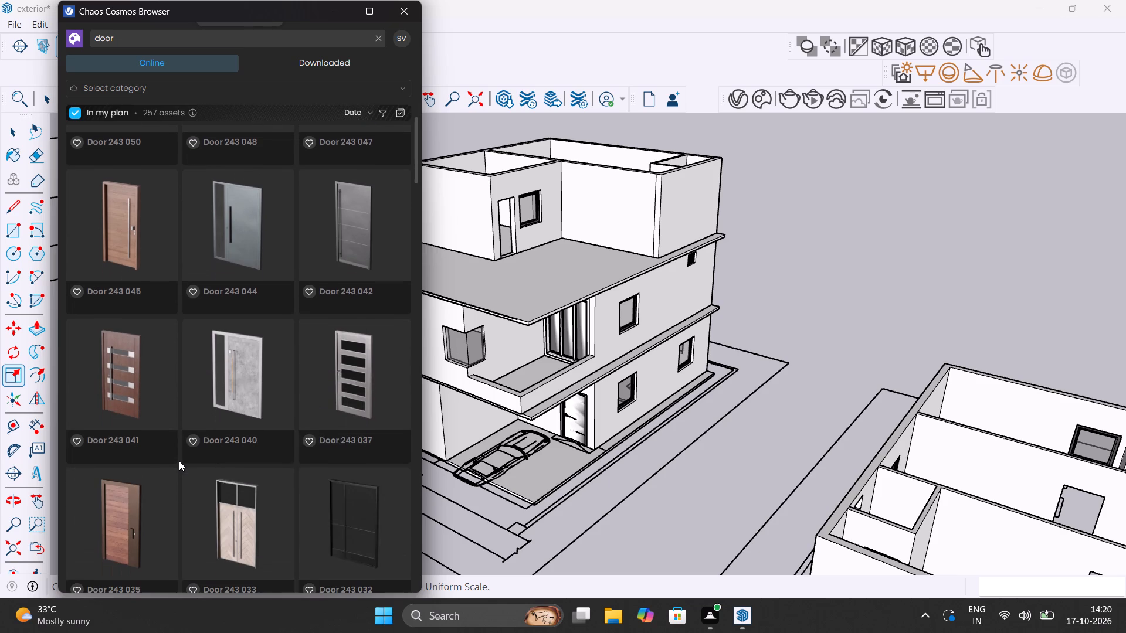
pyautogui.scroll(-2, 179, 461)
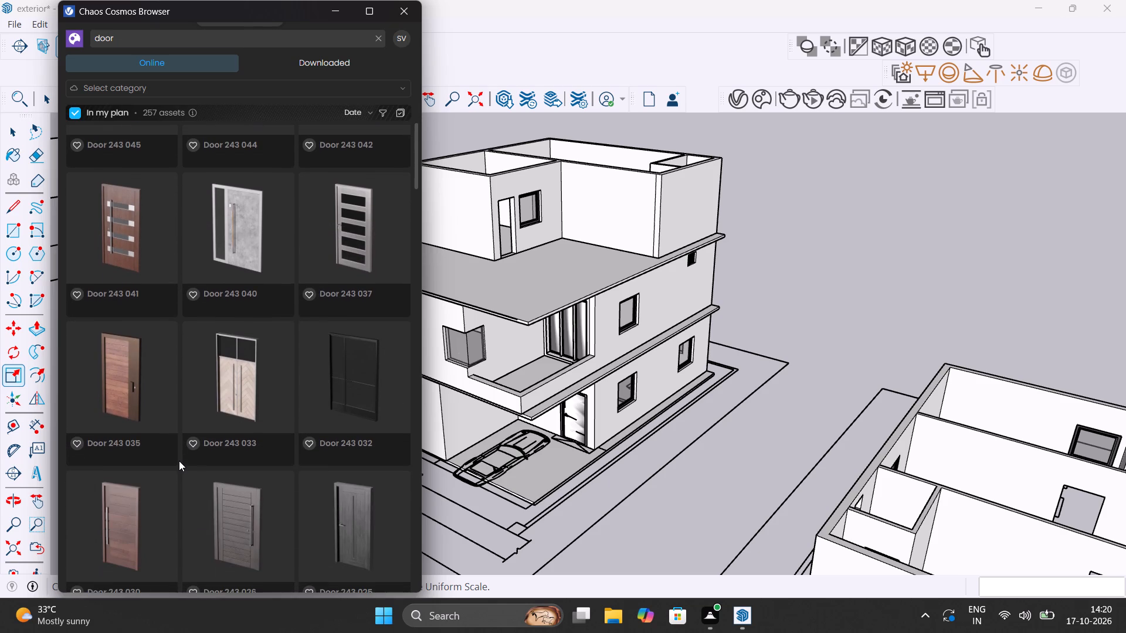
pyautogui.scroll(-4, 179, 461)
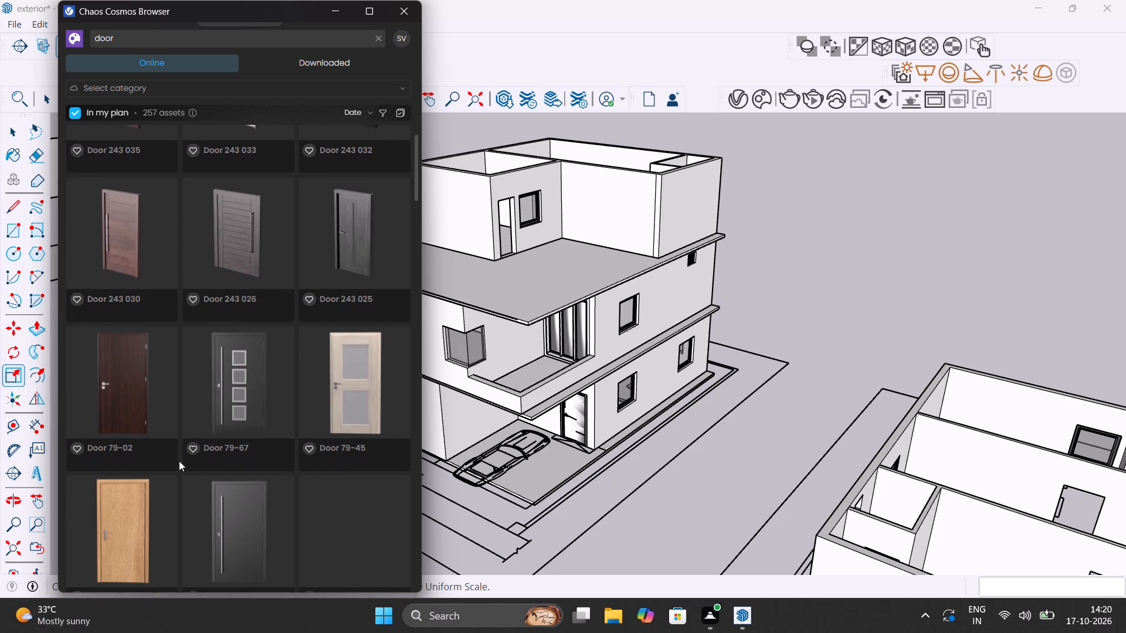
pyautogui.scroll(-3, 179, 461)
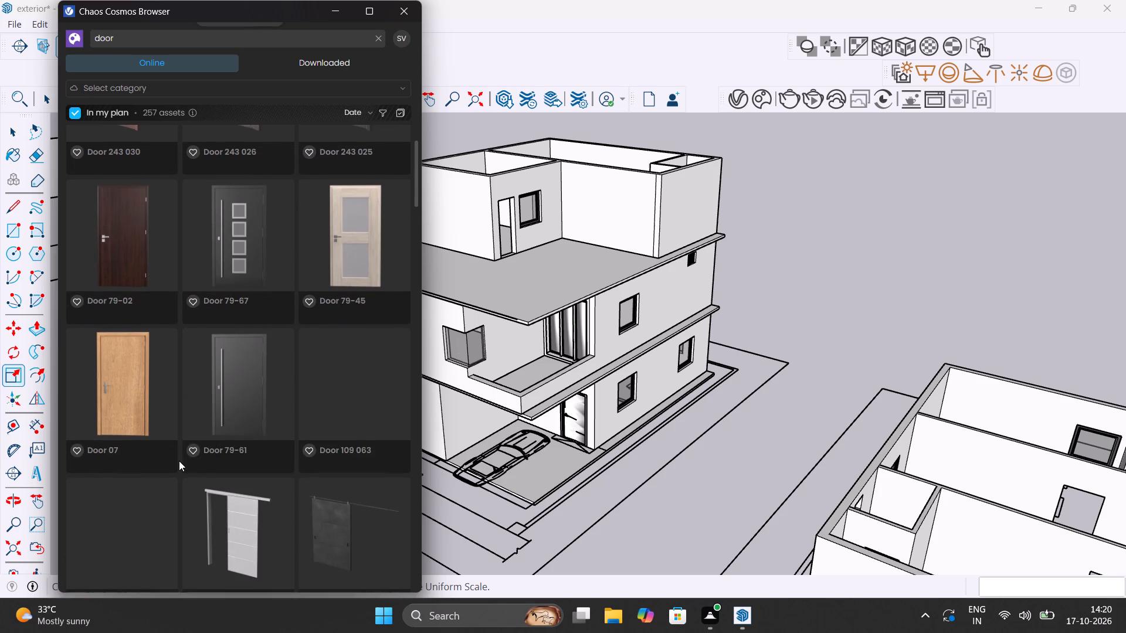
pyautogui.scroll(-8, 179, 461)
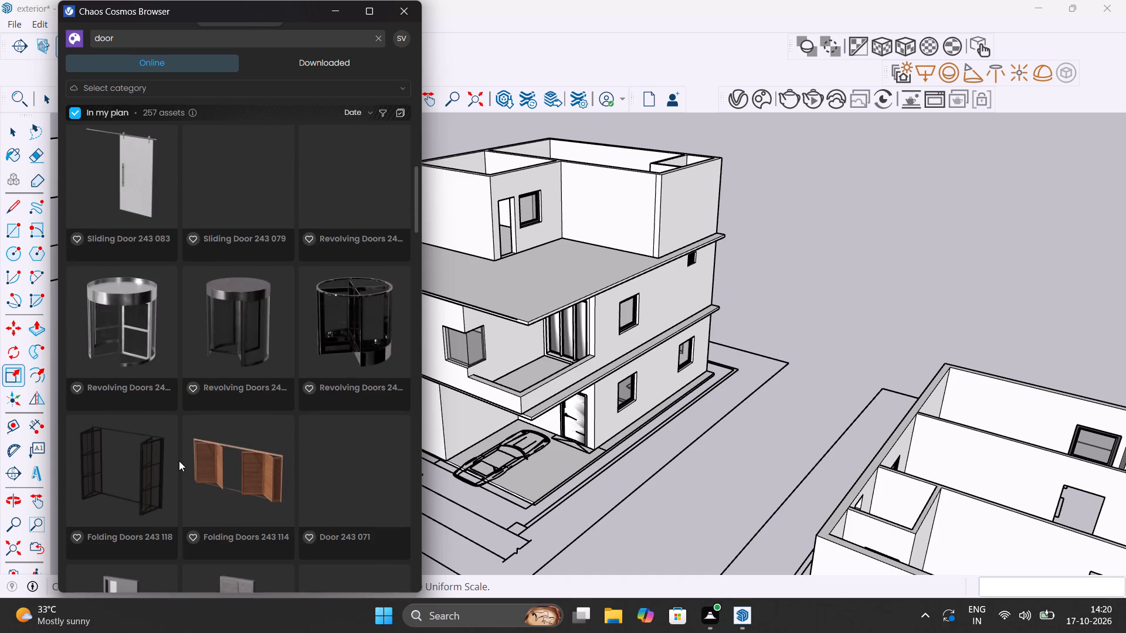
pyautogui.scroll(16, 179, 461)
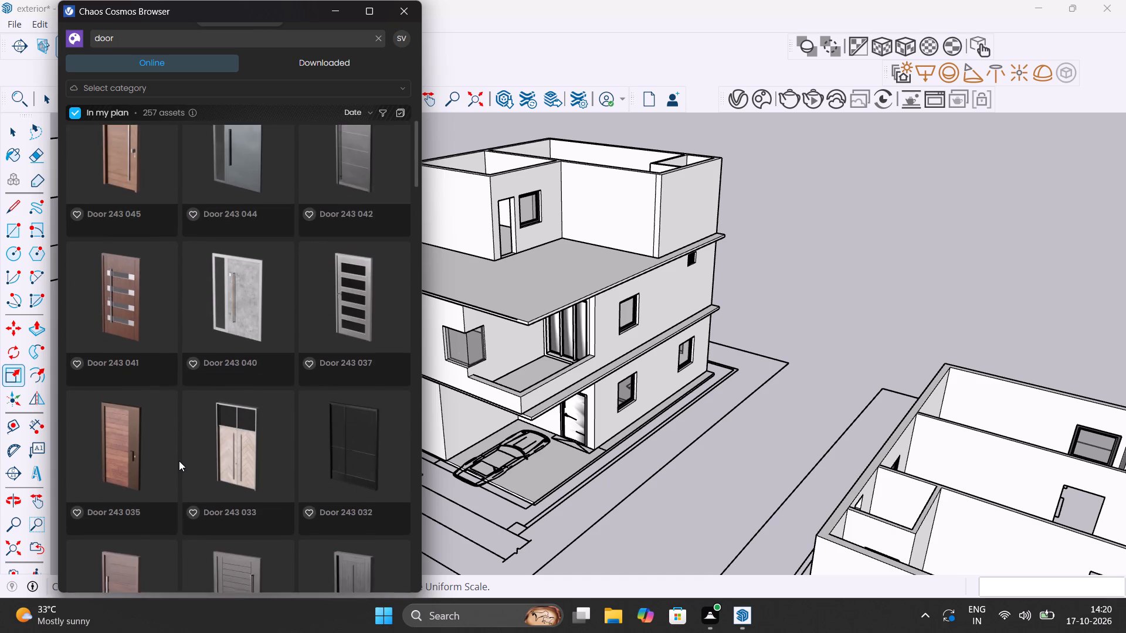
pyautogui.scroll(8, 179, 461)
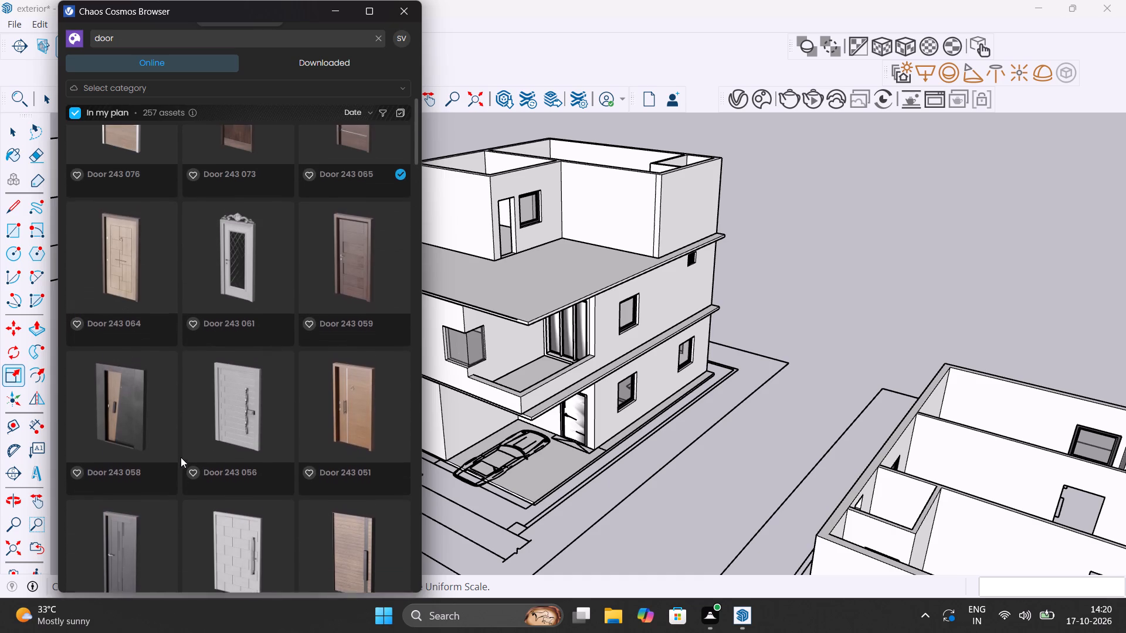
pyautogui.scroll(2, 181, 457)
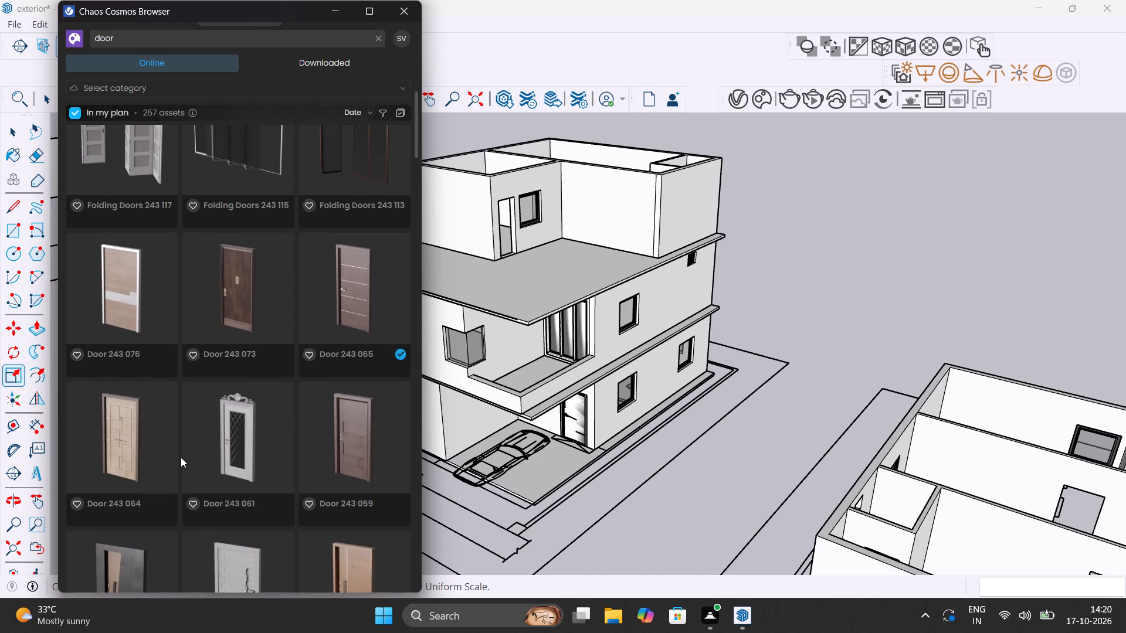
pyautogui.scroll(1, 181, 457)
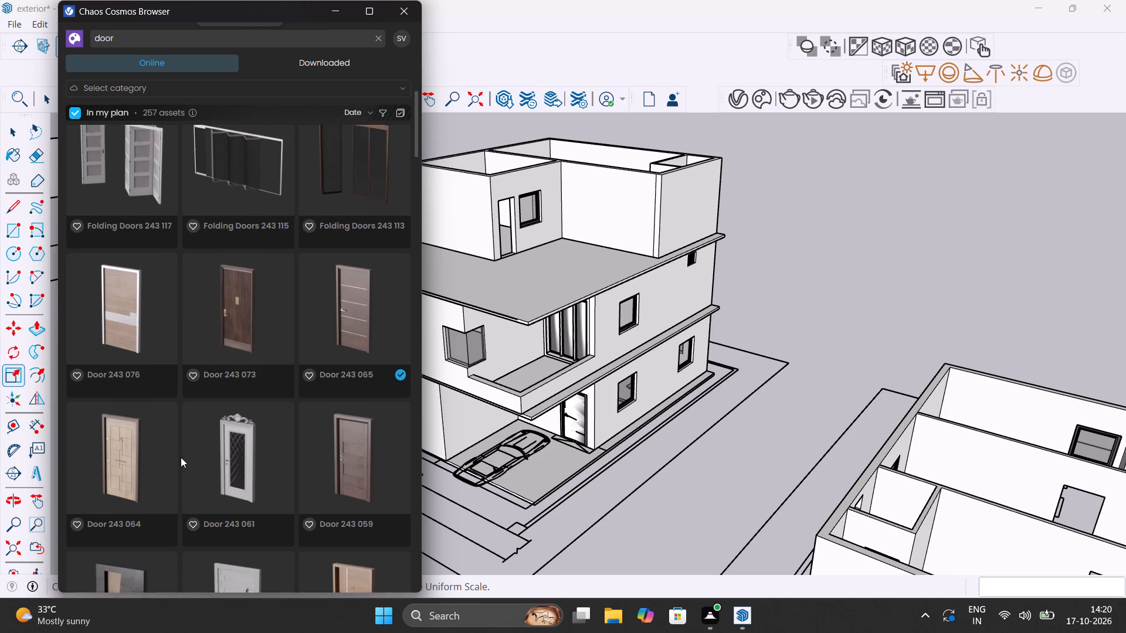
pyautogui.scroll(4, 181, 457)
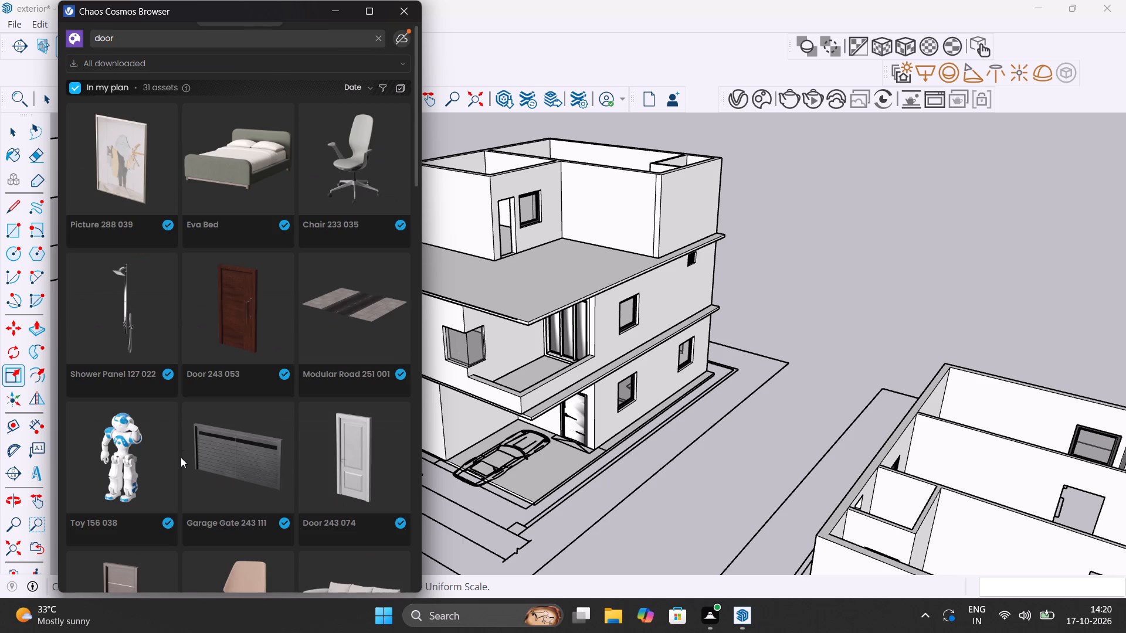
# Look through the downloaded Chaos Cosmos assets, rechecking the online list, for a door that is ready to import.
pyautogui.scroll(3, 181, 457)
pyautogui.scroll(-2, 171, 440)
pyautogui.scroll(4, 171, 440)
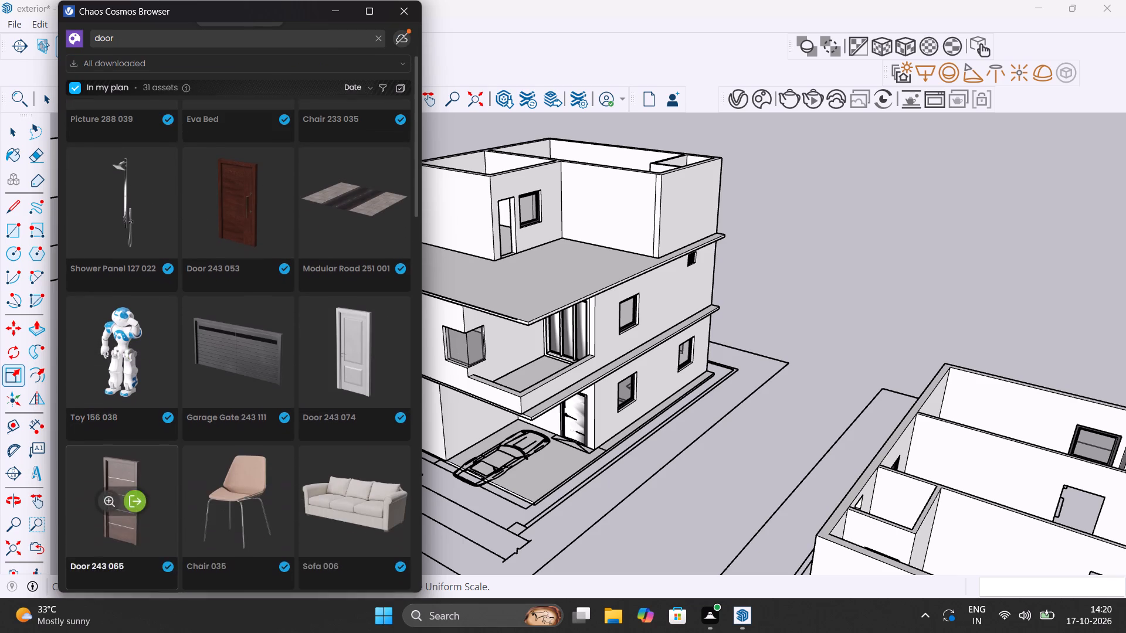
pyautogui.scroll(-2, 171, 440)
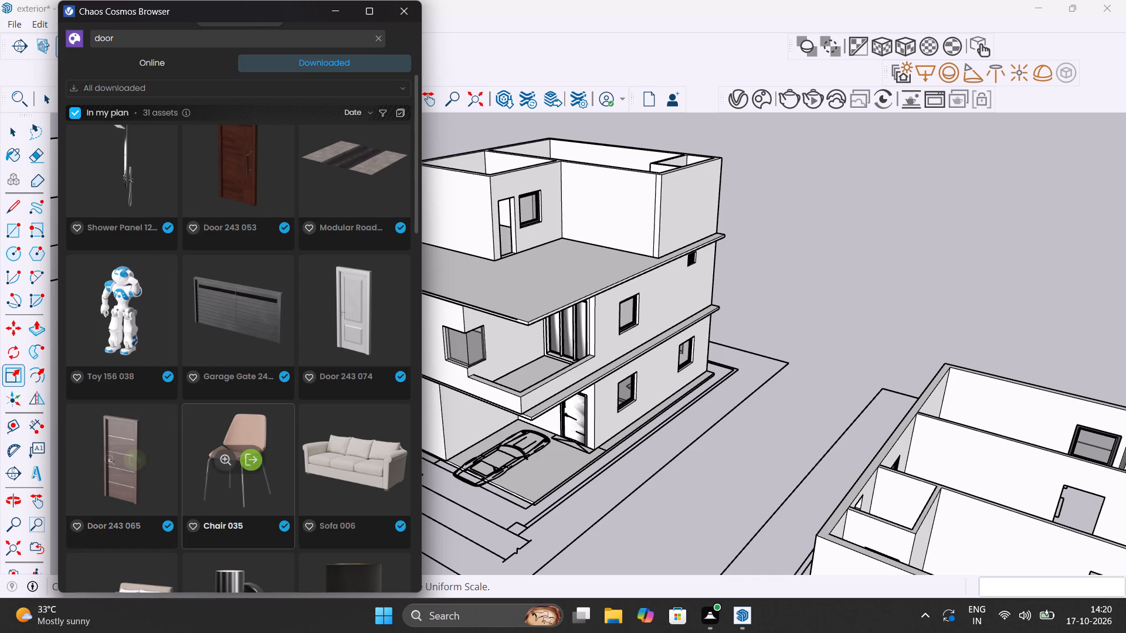
pyautogui.click(178, 62)
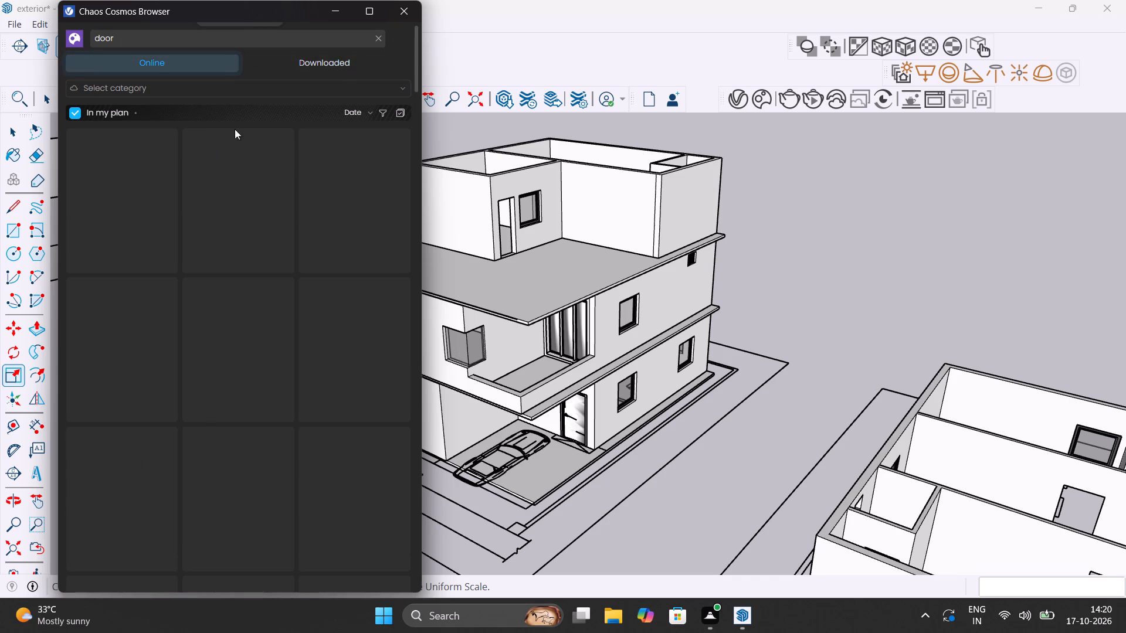
pyautogui.click(313, 53)
pyautogui.scroll(2, 230, 235)
pyautogui.click(358, 55)
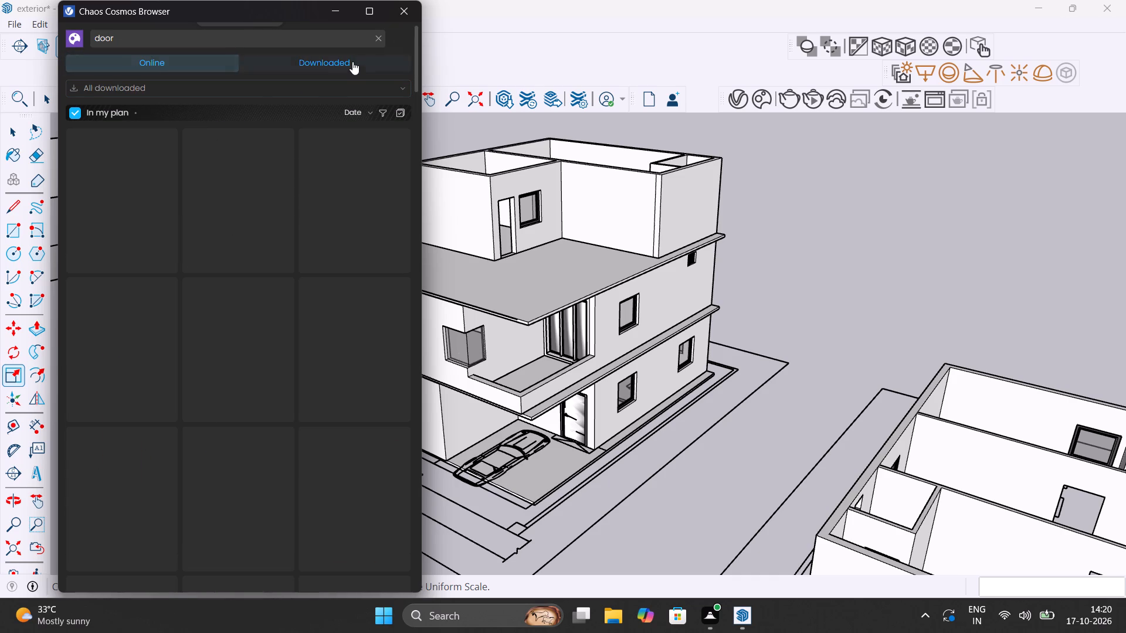
pyautogui.scroll(4, 245, 285)
pyautogui.scroll(-1, 245, 287)
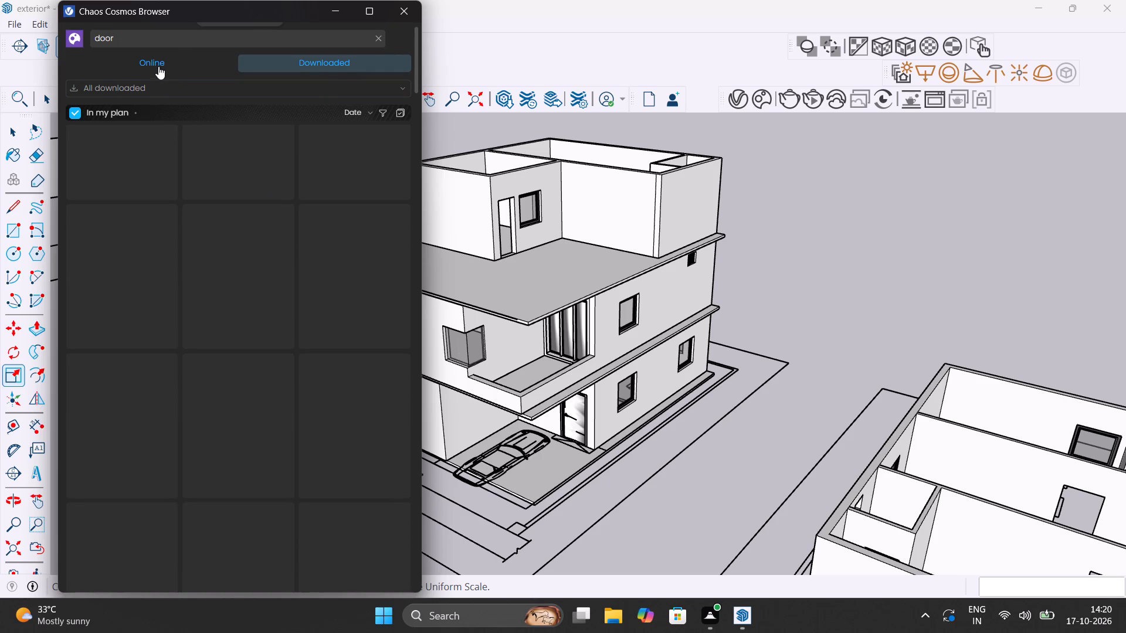
pyautogui.click(158, 65)
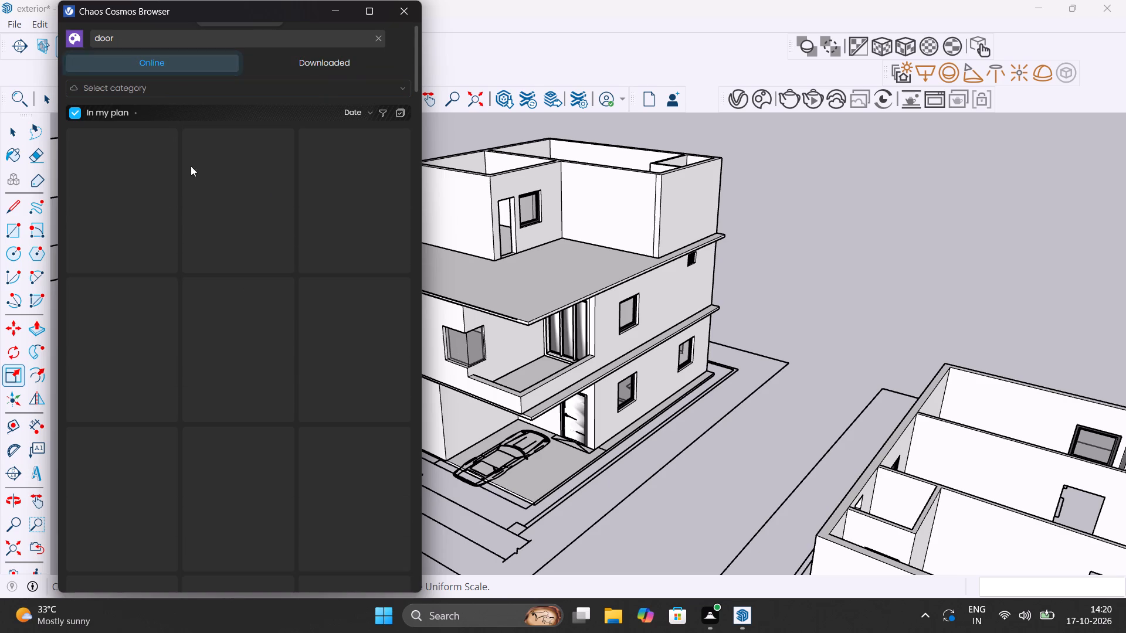
pyautogui.scroll(-6, 202, 232)
pyautogui.scroll(-15, 223, 311)
pyautogui.scroll(4, 223, 311)
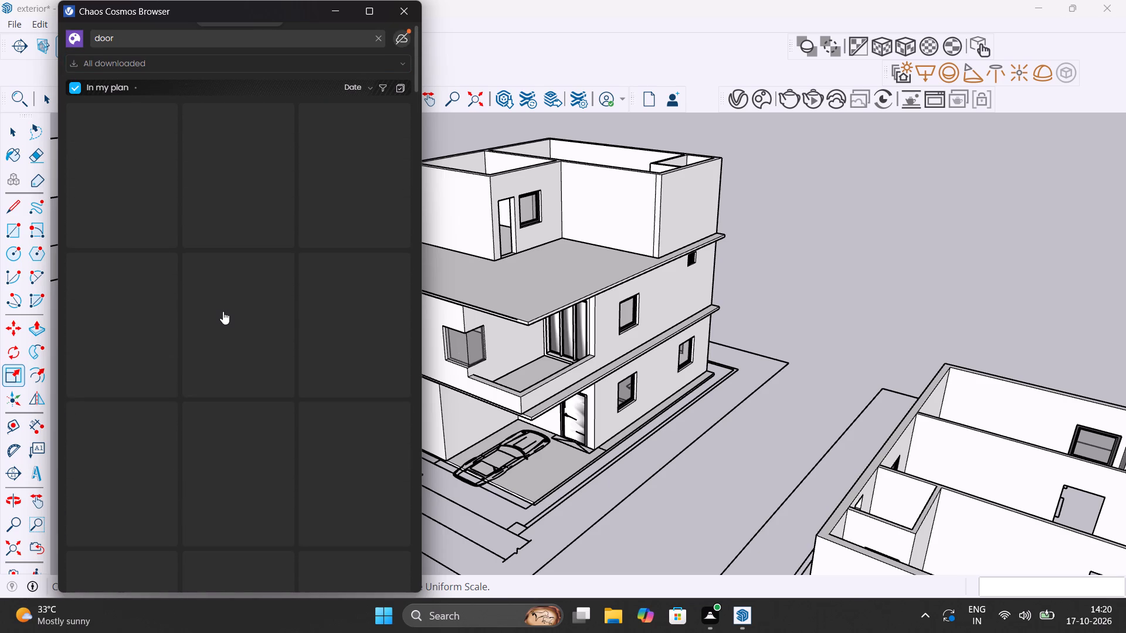
pyautogui.scroll(3, 226, 312)
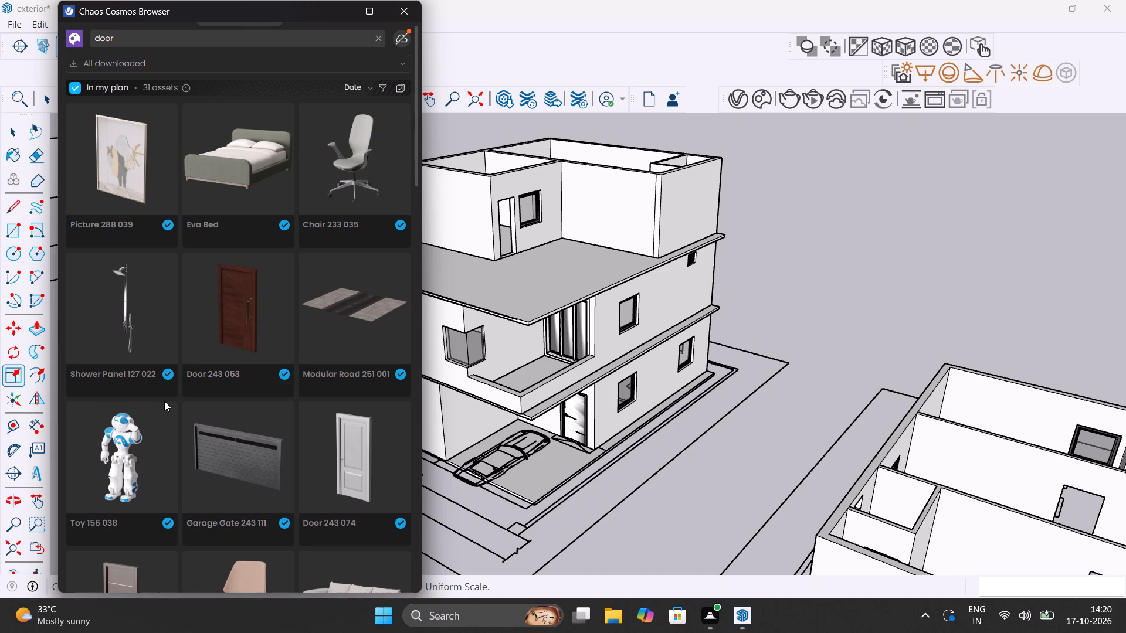
pyautogui.scroll(4, 165, 385)
pyautogui.scroll(-4, 156, 179)
pyautogui.scroll(13, 207, 323)
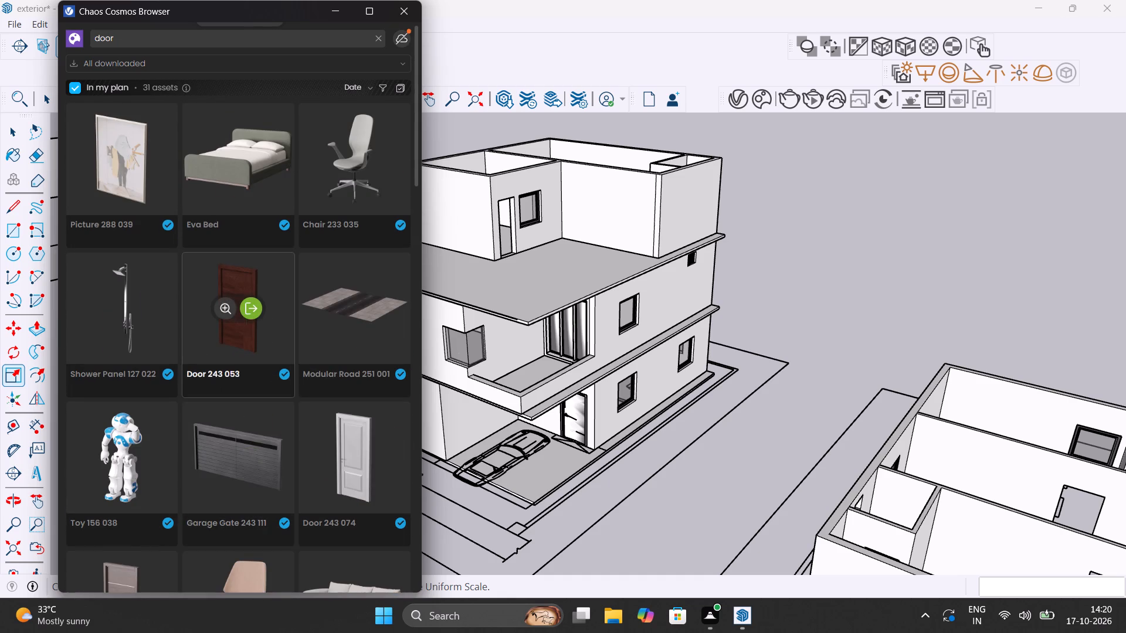
pyautogui.scroll(-17, 207, 324)
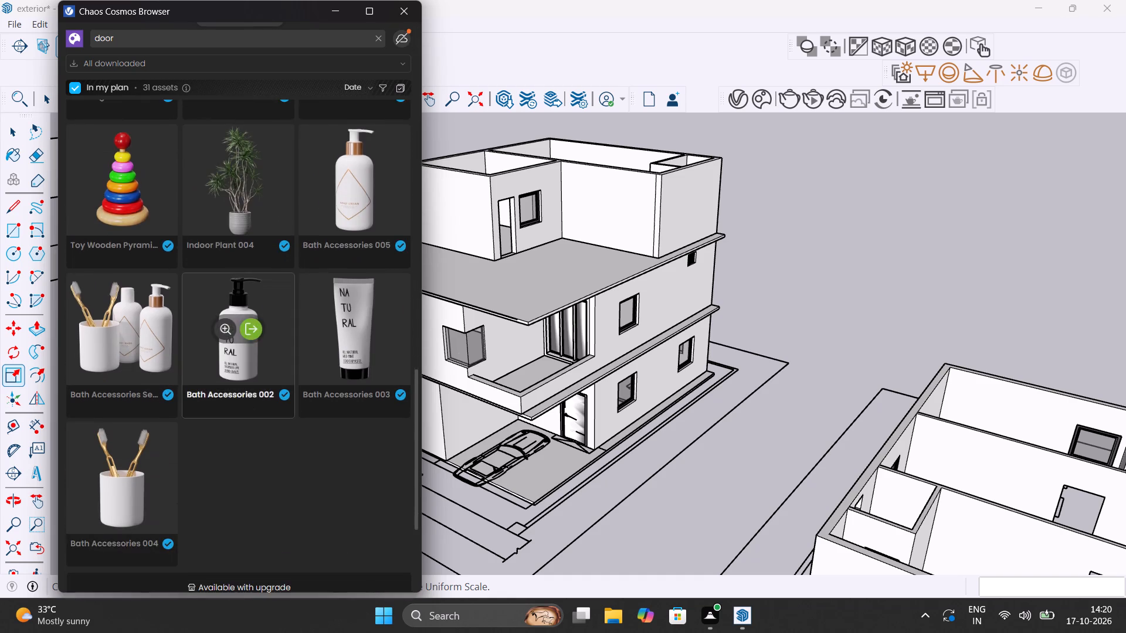
pyautogui.scroll(-2, 209, 329)
pyautogui.scroll(3, 209, 333)
pyautogui.scroll(-4, 209, 333)
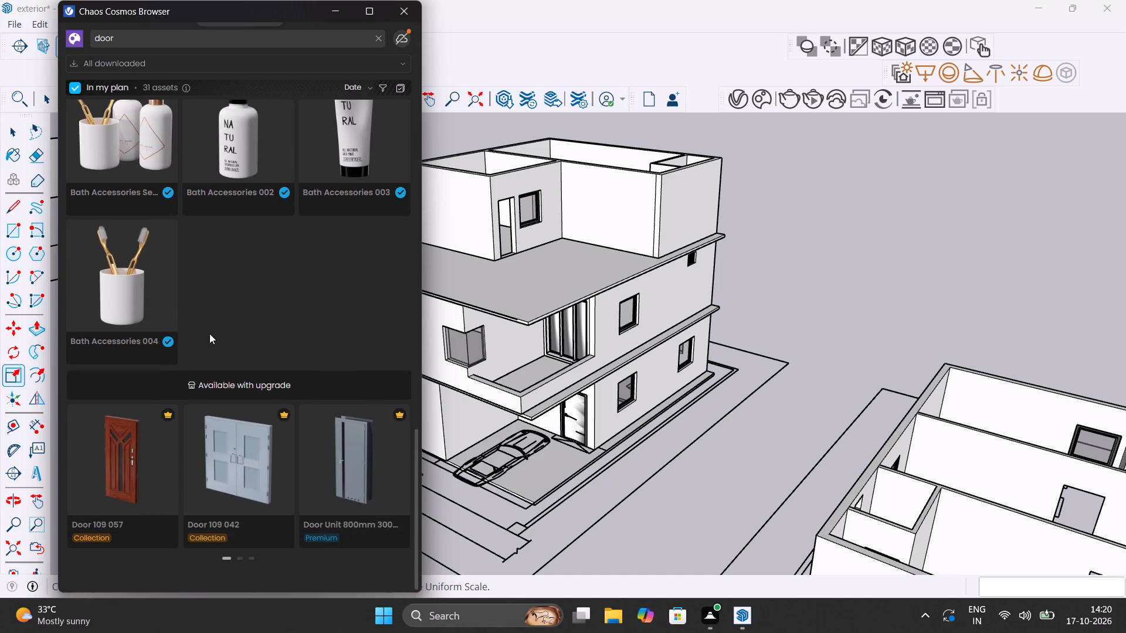
pyautogui.scroll(-1, 209, 333)
# Import Door 243 065 from the downloaded Chaos Cosmos assets and place it on the terrace near the top-floor door opening.
pyautogui.scroll(4, 151, 464)
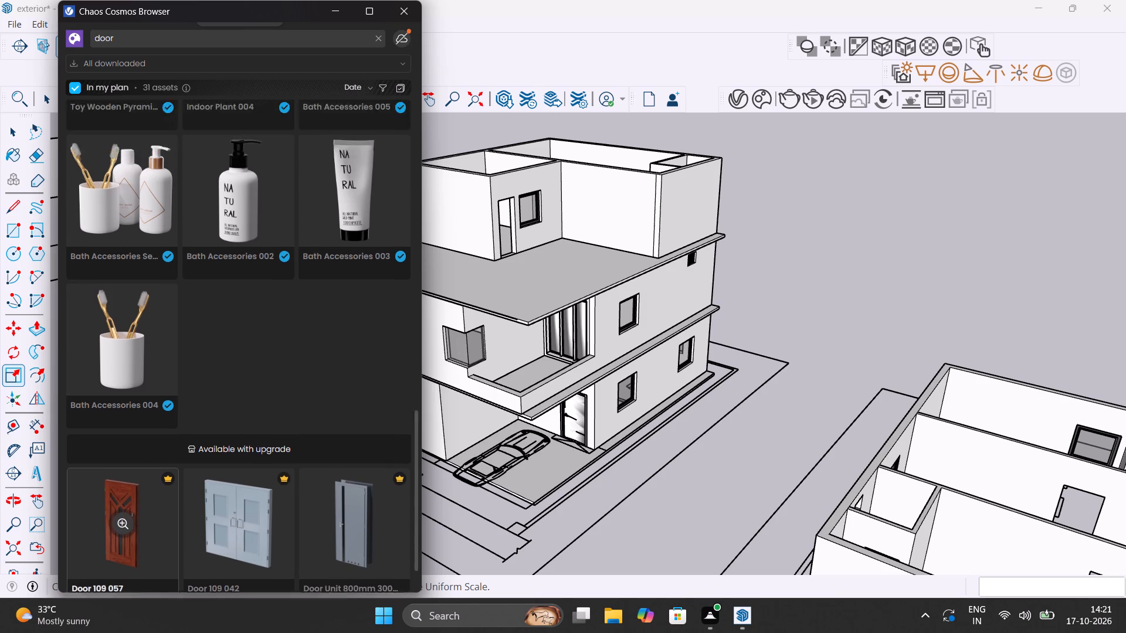
pyautogui.scroll(13, 152, 458)
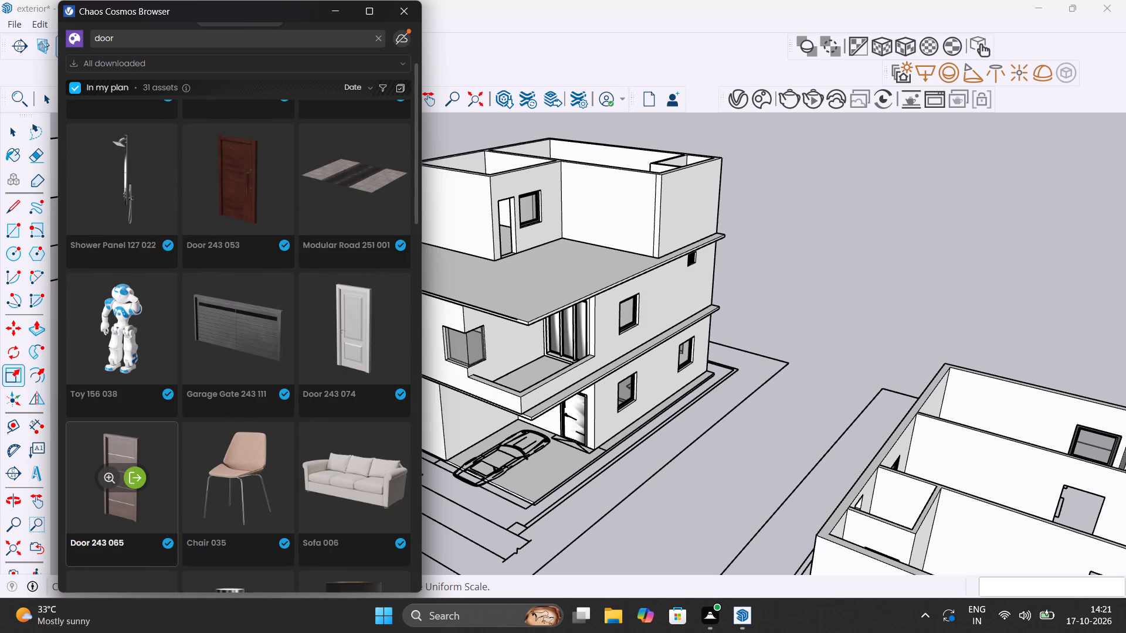
pyautogui.click(141, 477)
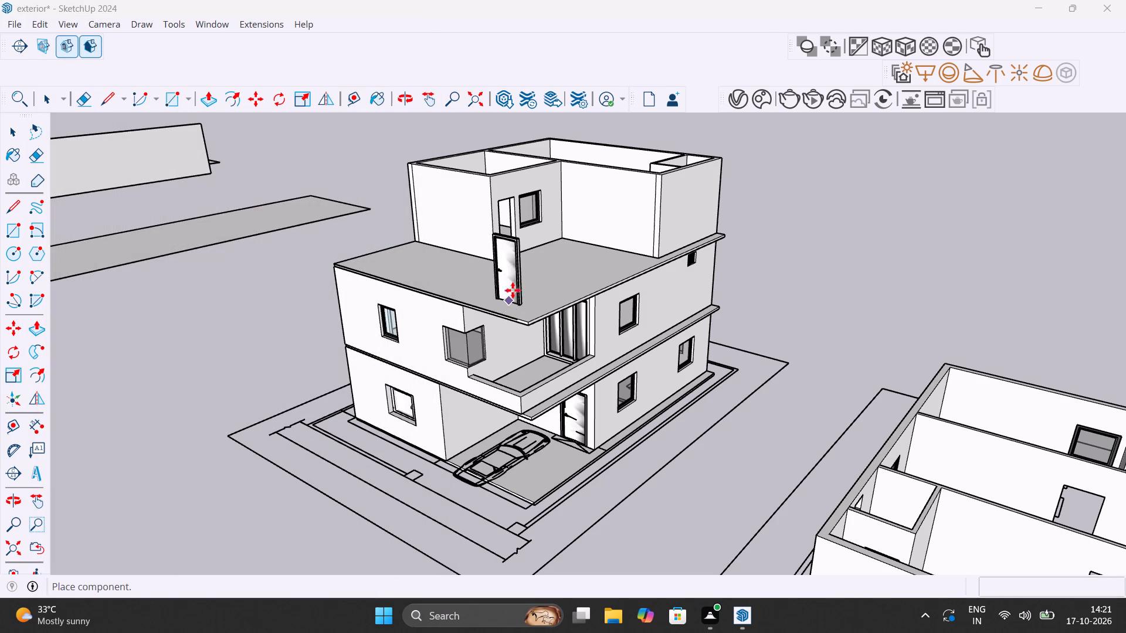
pyautogui.click(542, 278)
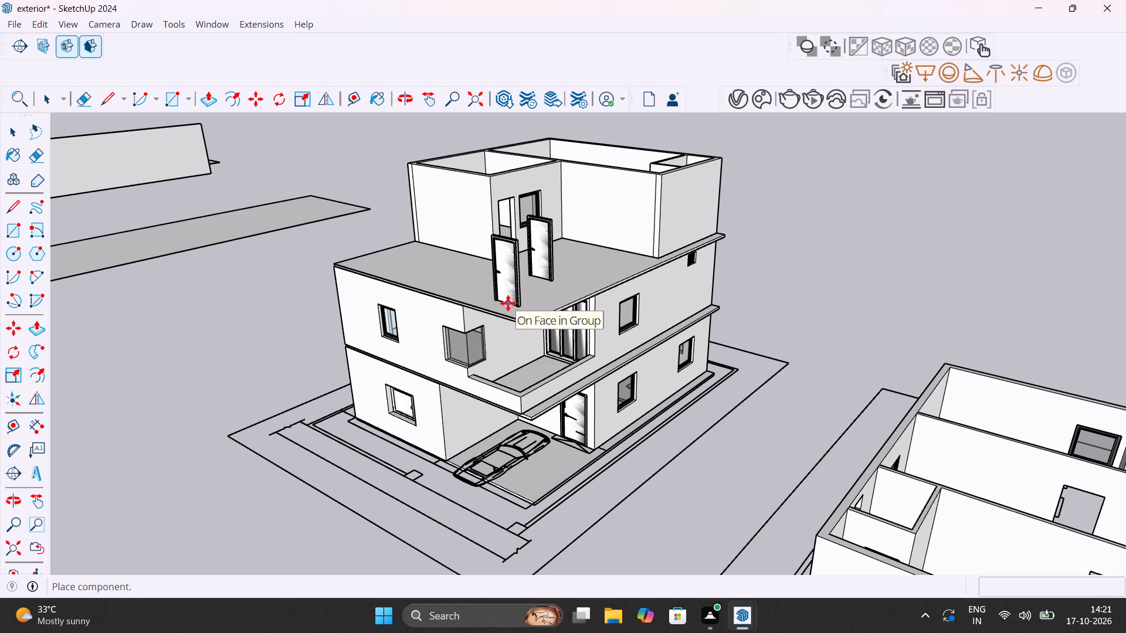
pyautogui.press('q')
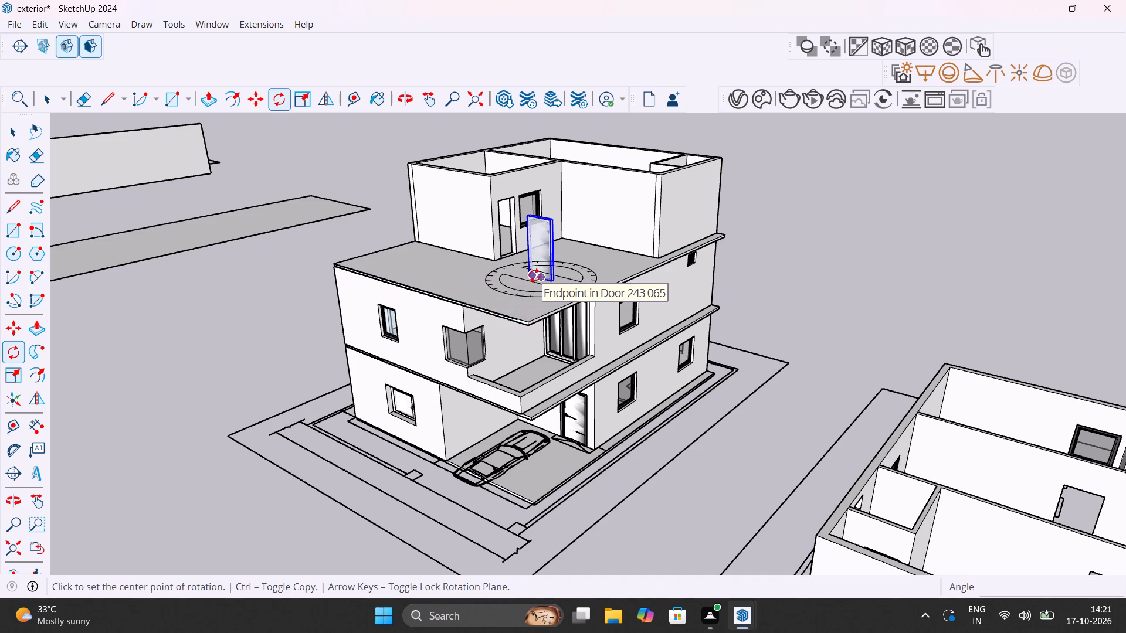
pyautogui.press('space')
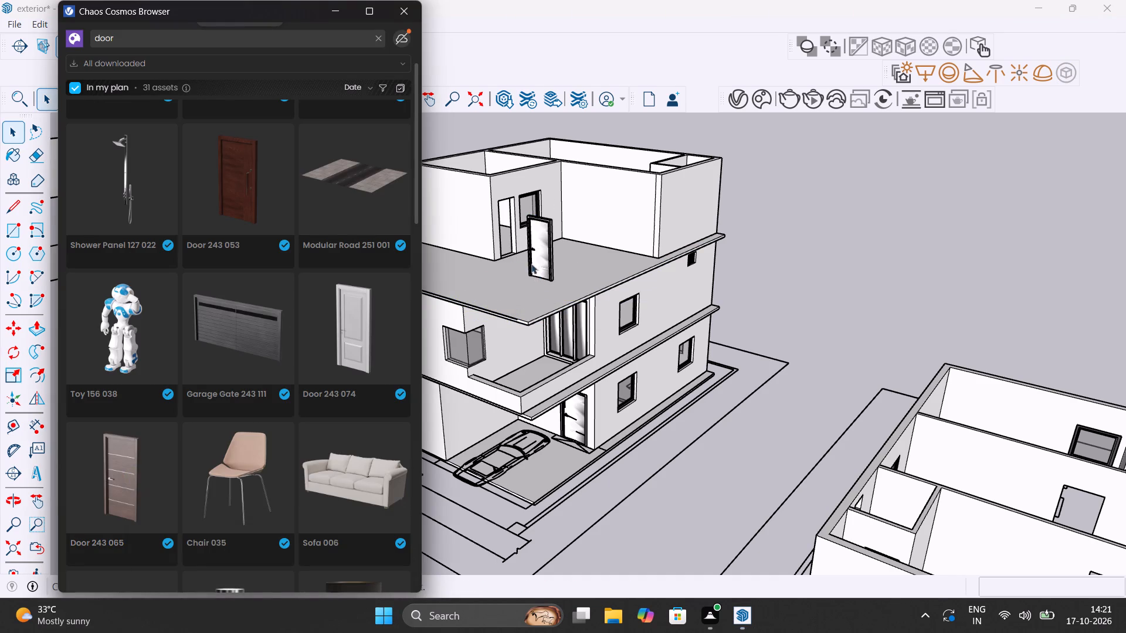
pyautogui.click(411, 16)
# Rotate the placed door 90° about the vertical axis at its base so it lines up with the opening's wall.
pyautogui.click(547, 247)
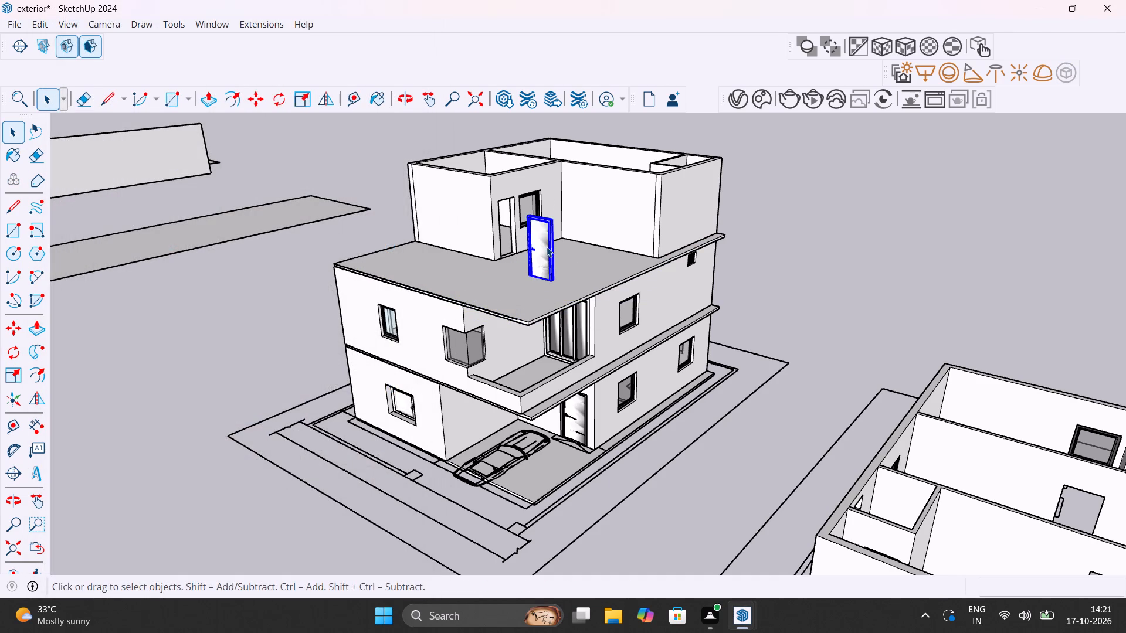
pyautogui.press('q')
pyautogui.scroll(6, 548, 283)
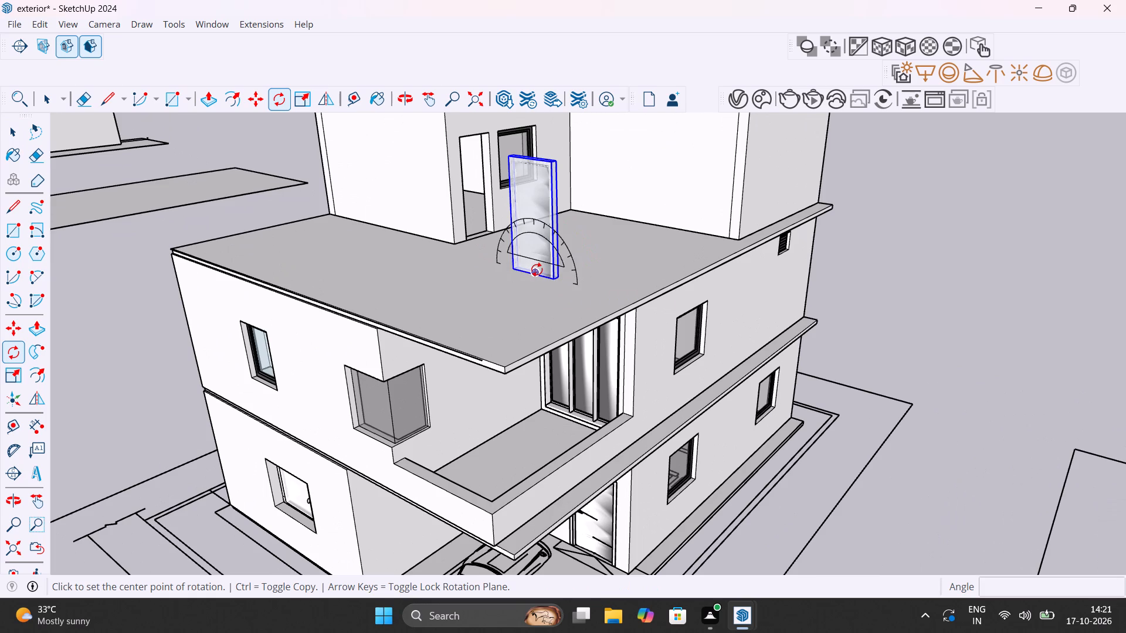
pyautogui.click(536, 273)
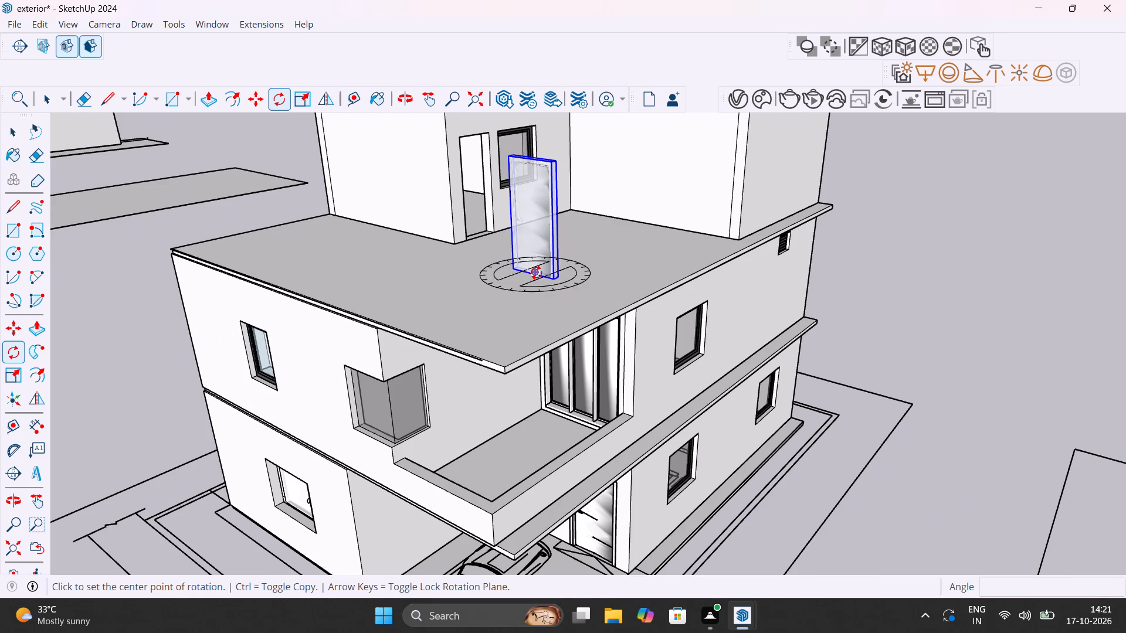
pyautogui.click(617, 292)
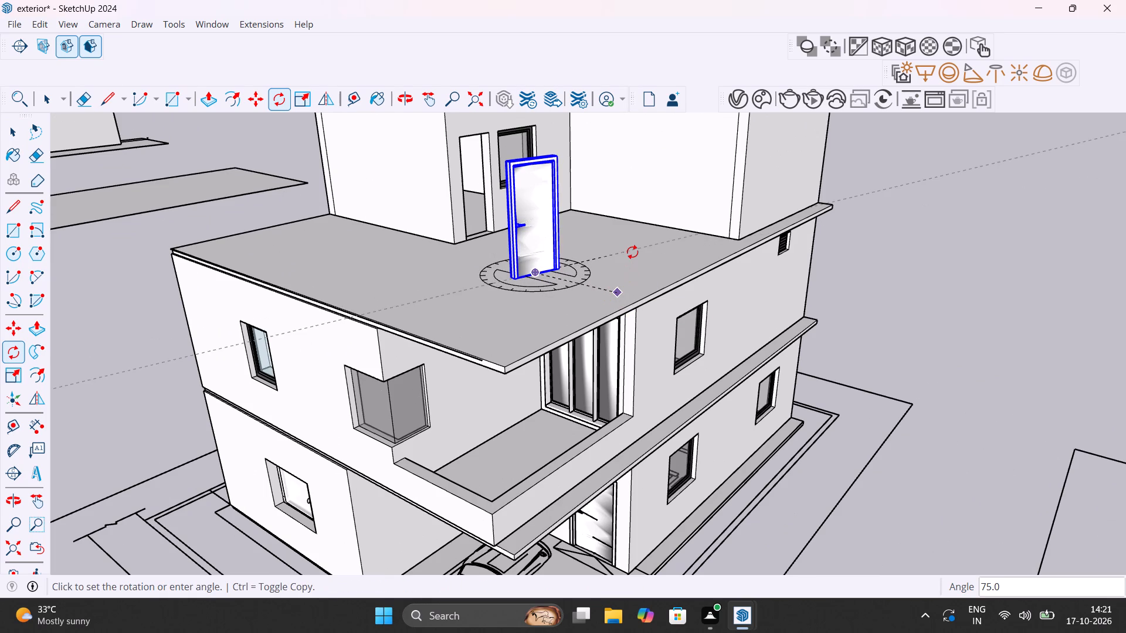
pyautogui.write('90')
pyautogui.press('Return')
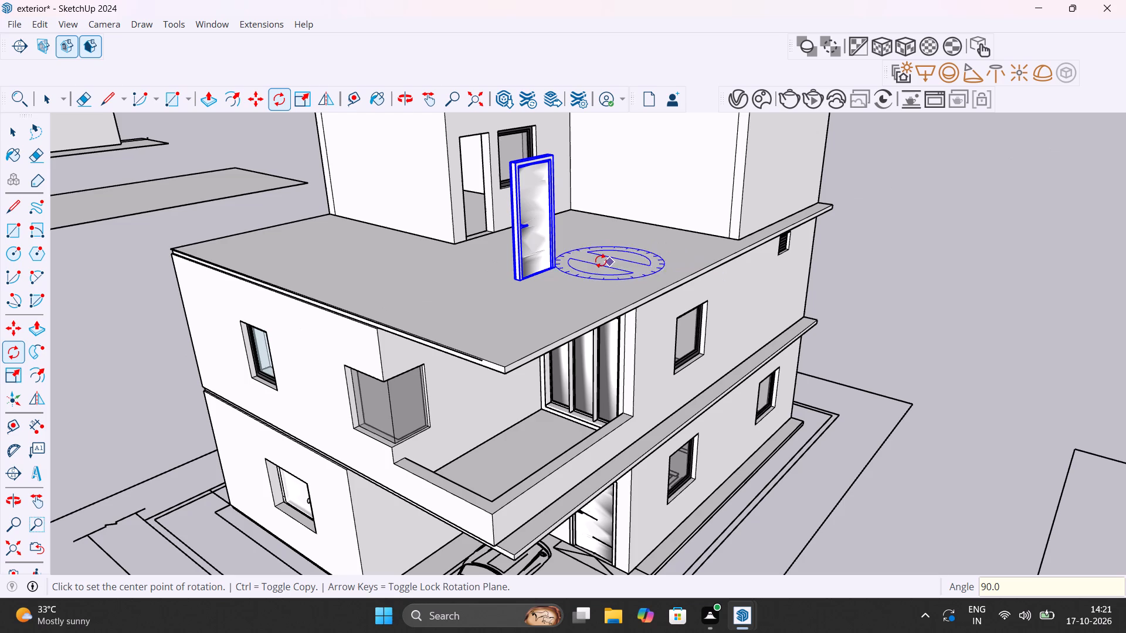
pyautogui.press('space')
# Scale the door's height down by about 0.80 and narrow it along the red axis from its handle side.
pyautogui.scroll(-4, 521, 267)
pyautogui.moveTo(521, 269); pyautogui.dragTo(420, 321, button='middle')
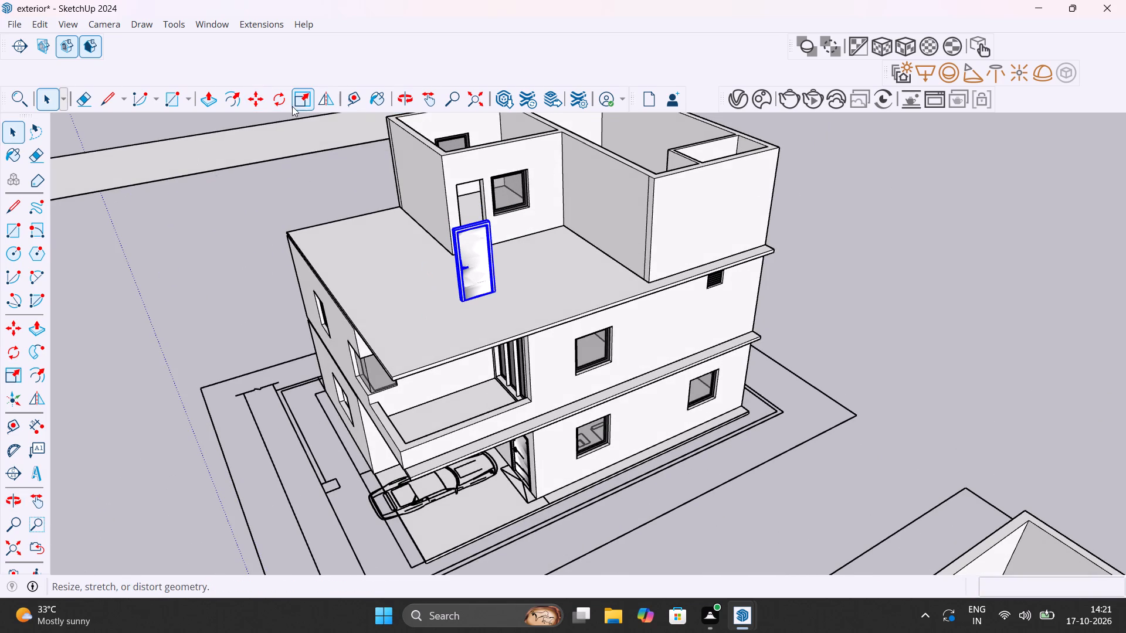
pyautogui.click(303, 96)
pyautogui.scroll(16, 487, 240)
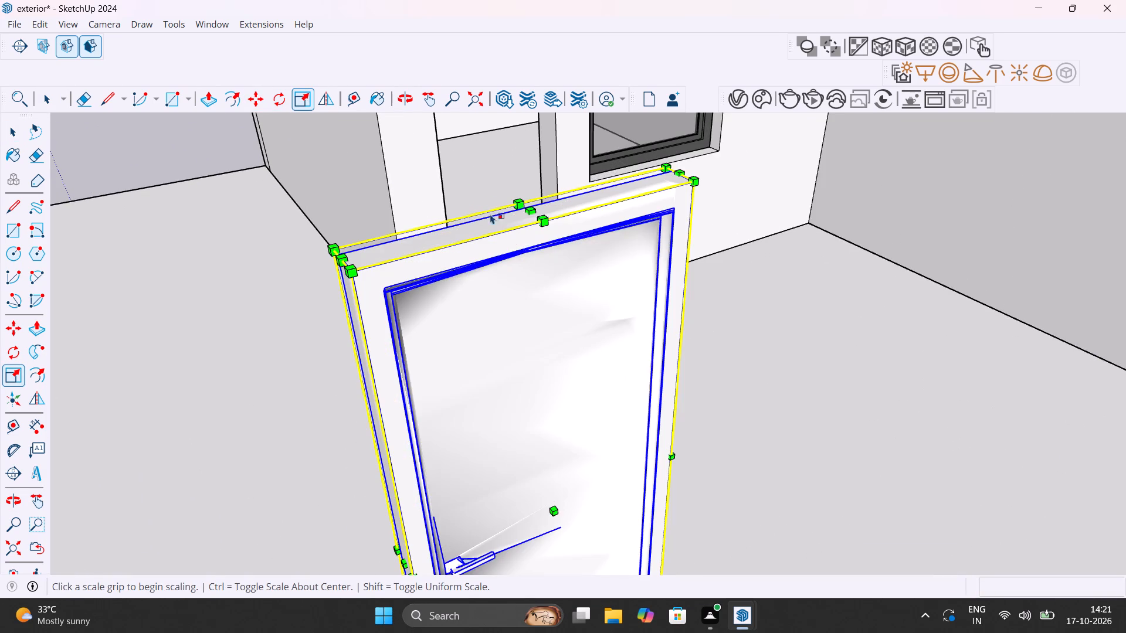
pyautogui.click(534, 212)
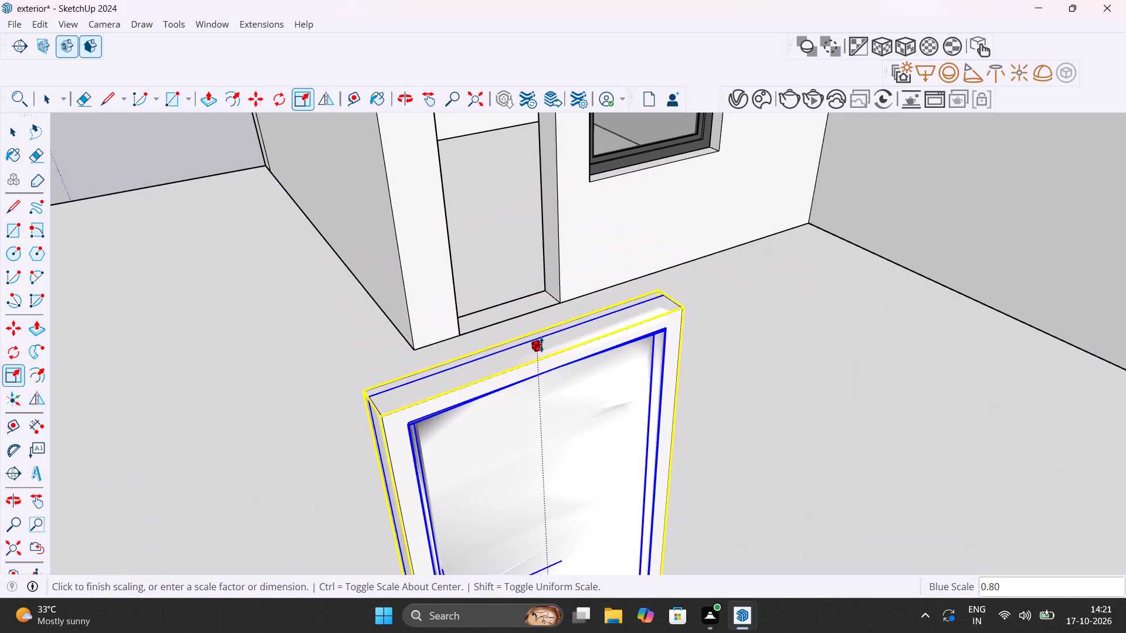
pyautogui.click(541, 345)
pyautogui.scroll(-3, 548, 348)
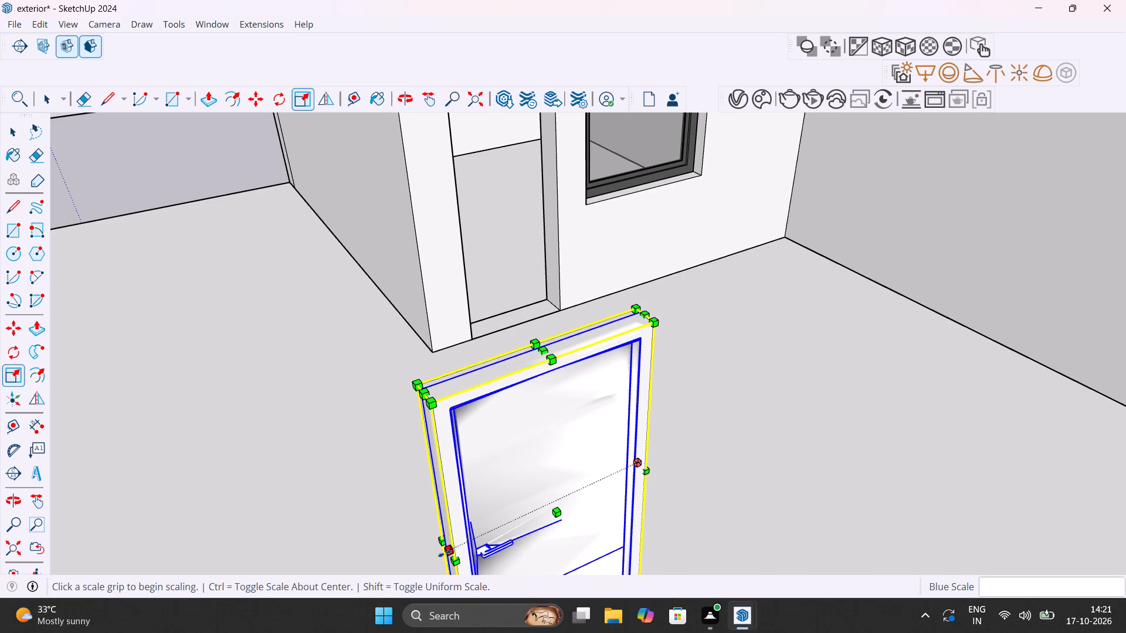
pyautogui.click(446, 553)
pyautogui.click(517, 517)
pyautogui.scroll(-4, 539, 382)
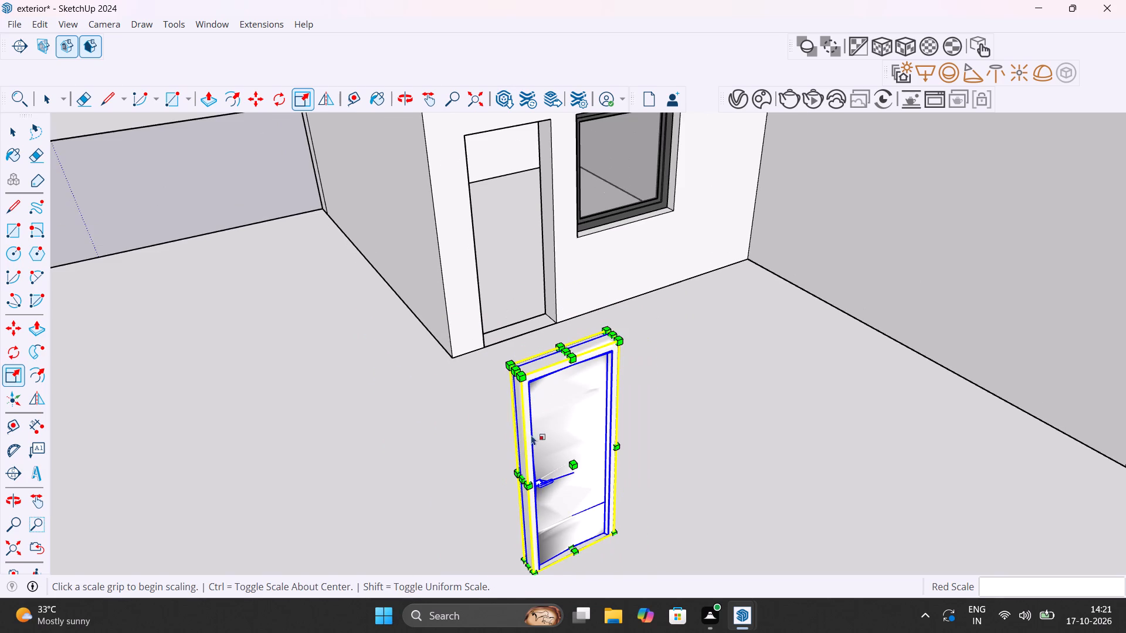
# Move the door by its lower corner onto the opening's bottom corner and set it back partway into the wall thickness.
pyautogui.press('m')
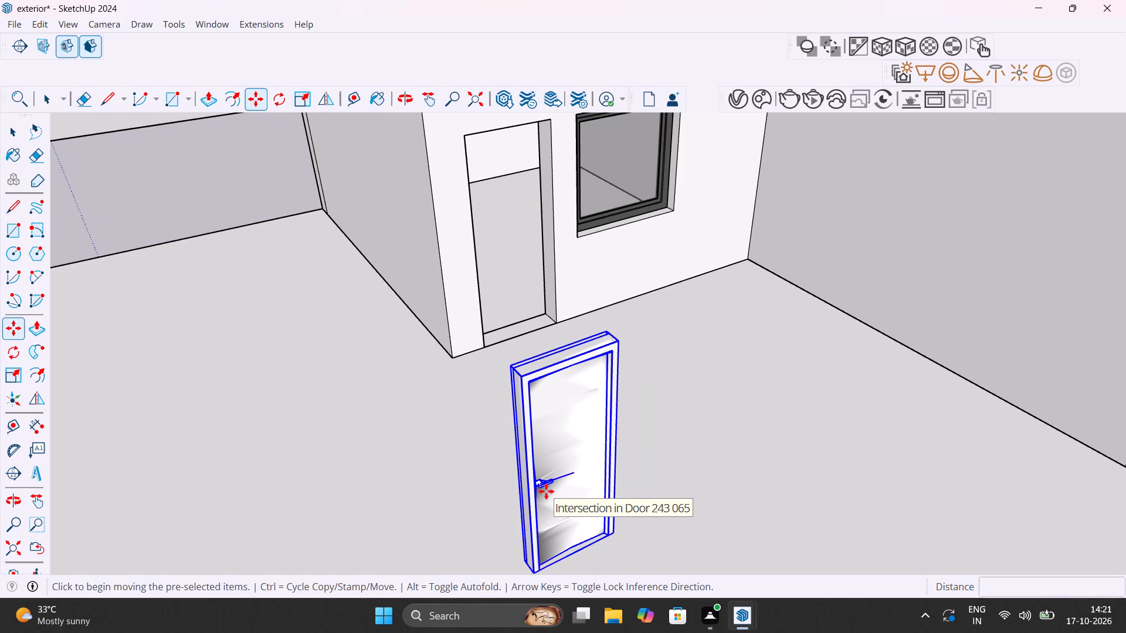
pyautogui.click(616, 534)
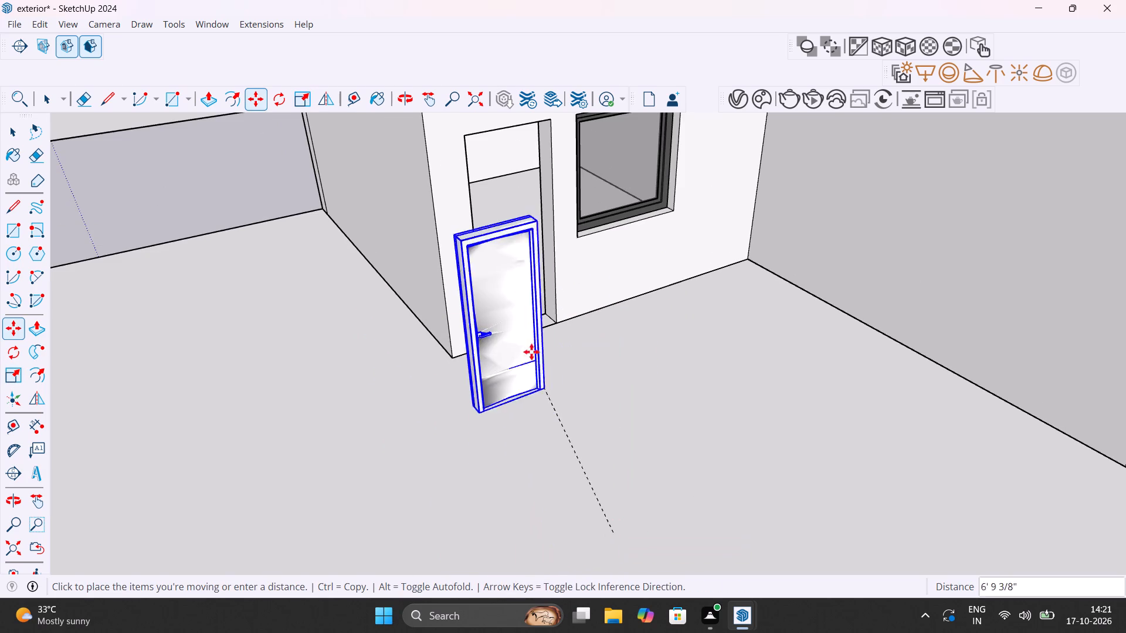
pyautogui.scroll(12, 530, 346)
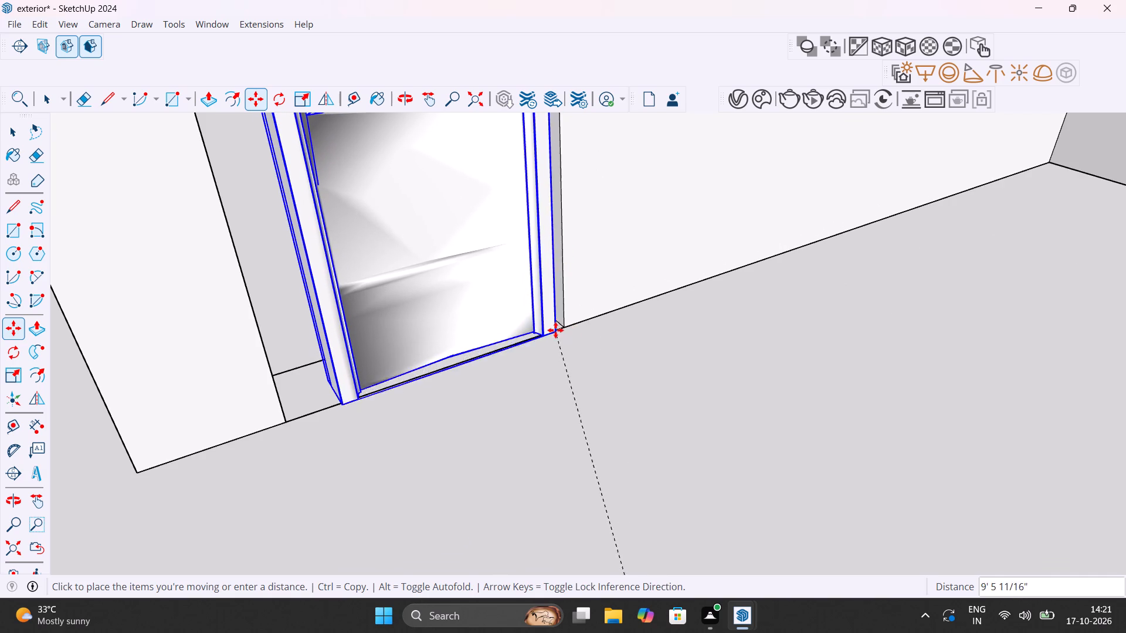
pyautogui.click(563, 324)
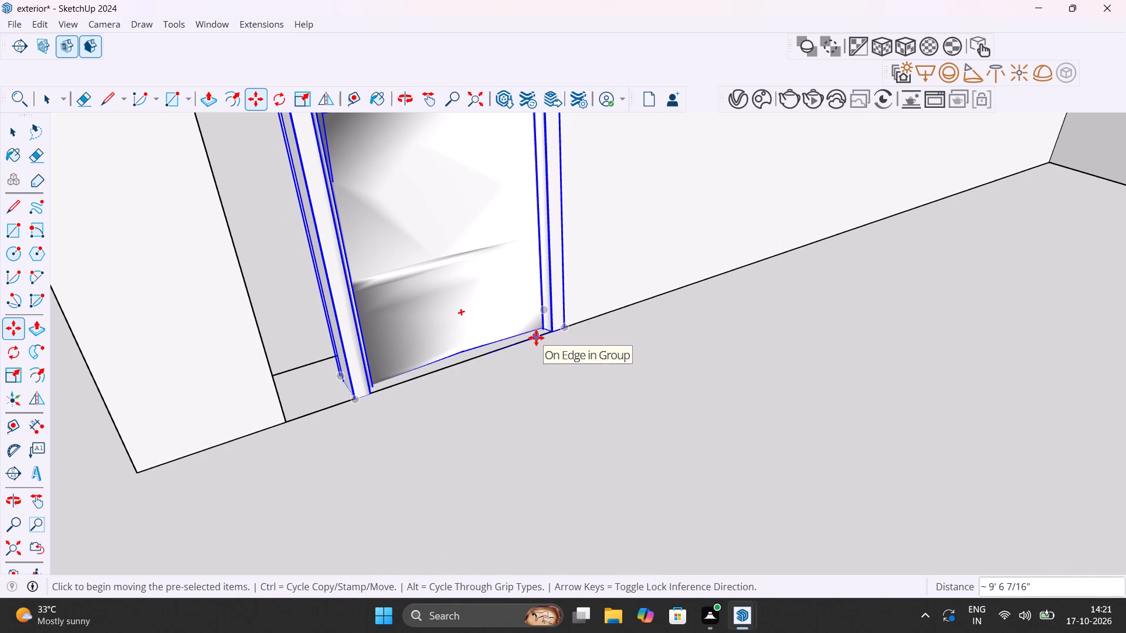
pyautogui.press('m')
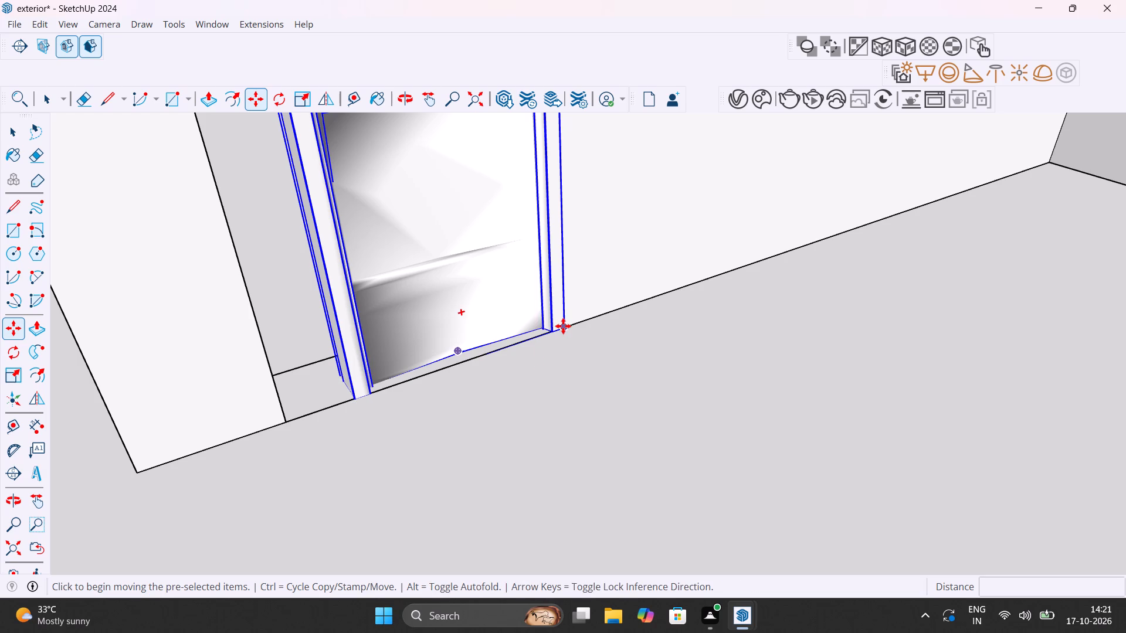
pyautogui.click(563, 326)
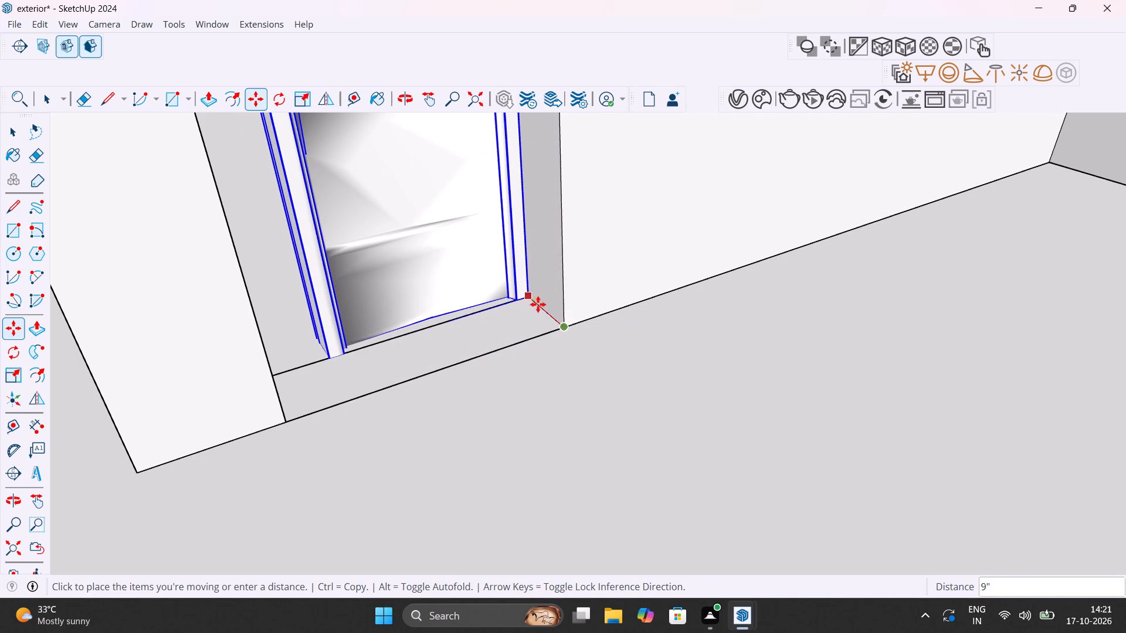
pyautogui.click(547, 311)
pyautogui.scroll(-7, 528, 324)
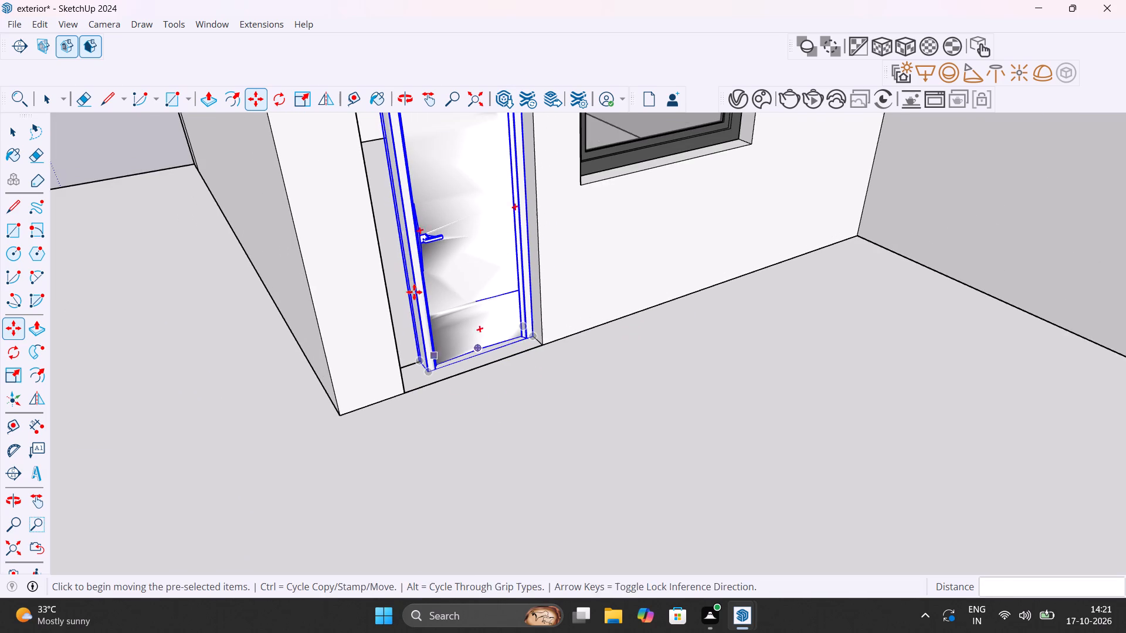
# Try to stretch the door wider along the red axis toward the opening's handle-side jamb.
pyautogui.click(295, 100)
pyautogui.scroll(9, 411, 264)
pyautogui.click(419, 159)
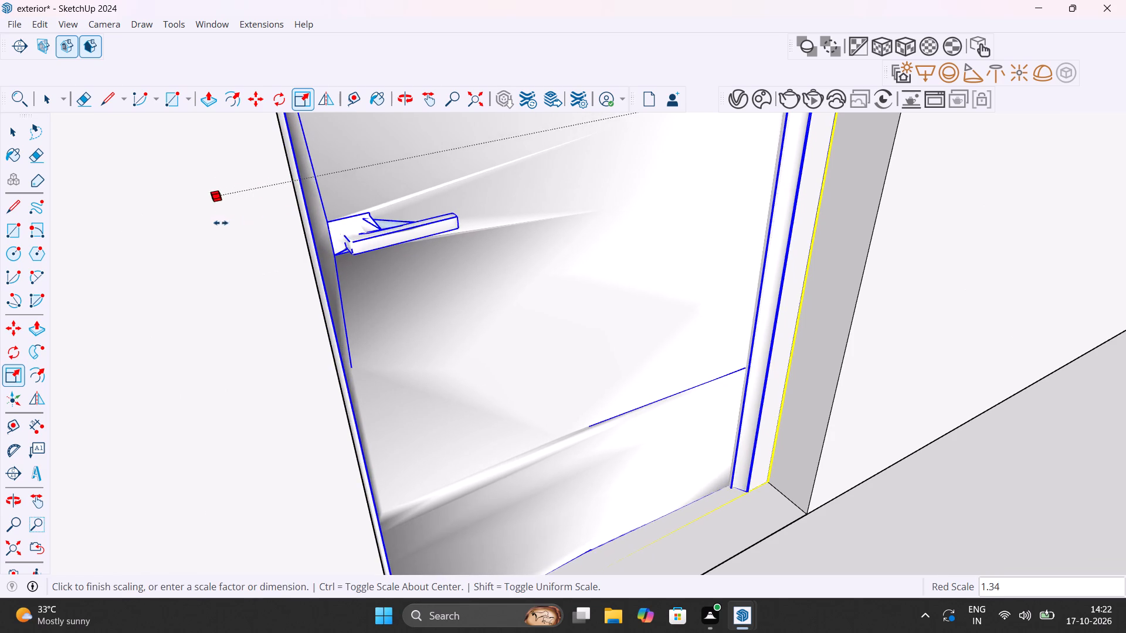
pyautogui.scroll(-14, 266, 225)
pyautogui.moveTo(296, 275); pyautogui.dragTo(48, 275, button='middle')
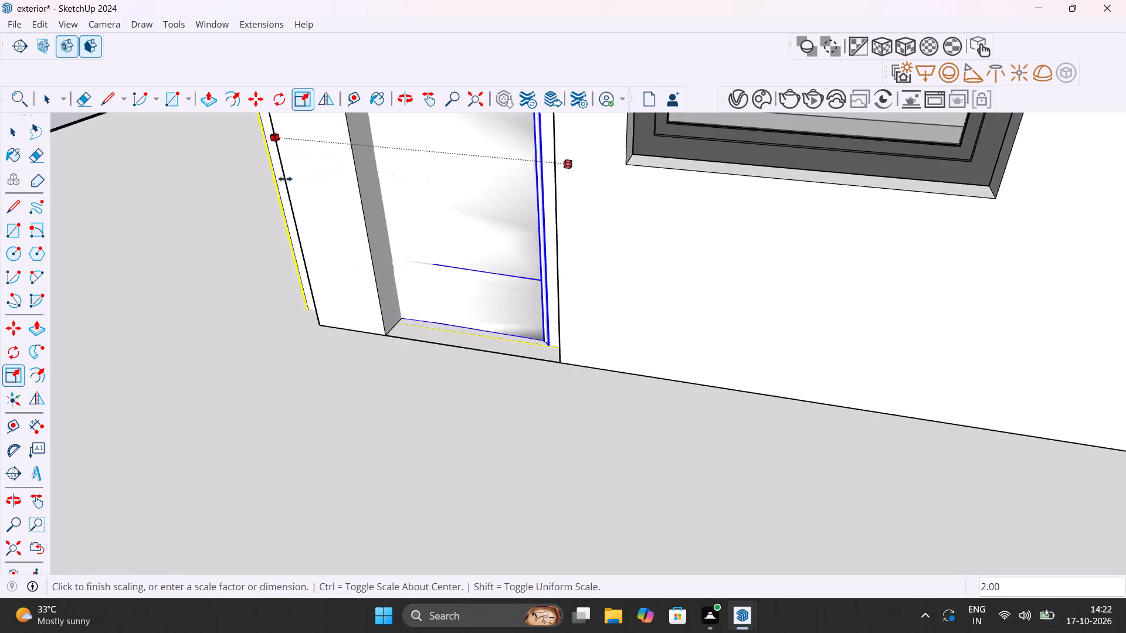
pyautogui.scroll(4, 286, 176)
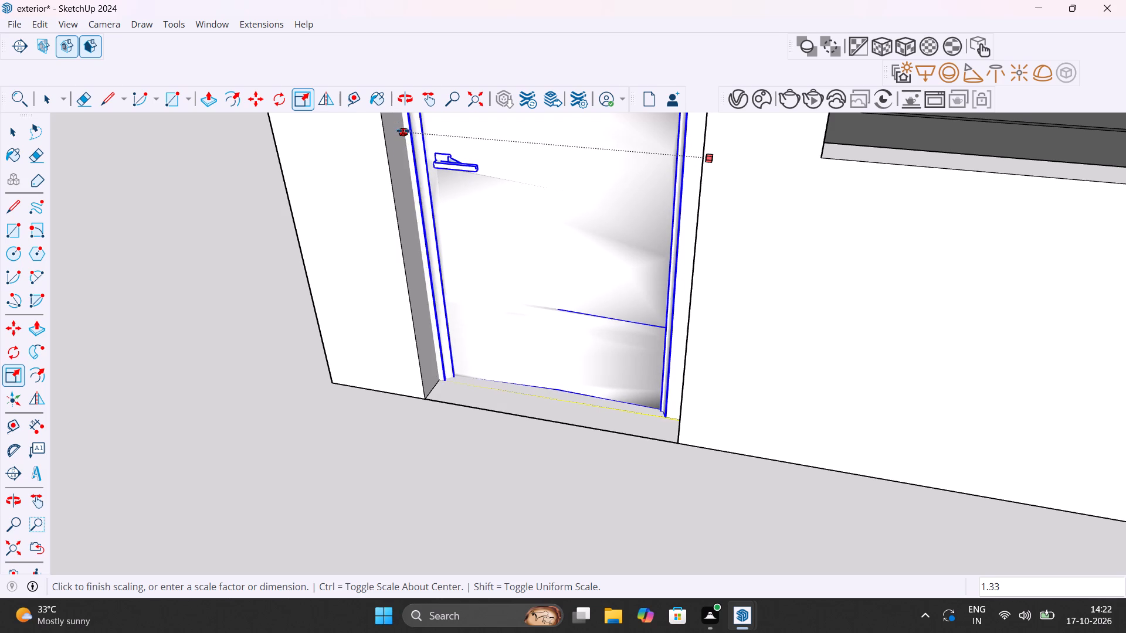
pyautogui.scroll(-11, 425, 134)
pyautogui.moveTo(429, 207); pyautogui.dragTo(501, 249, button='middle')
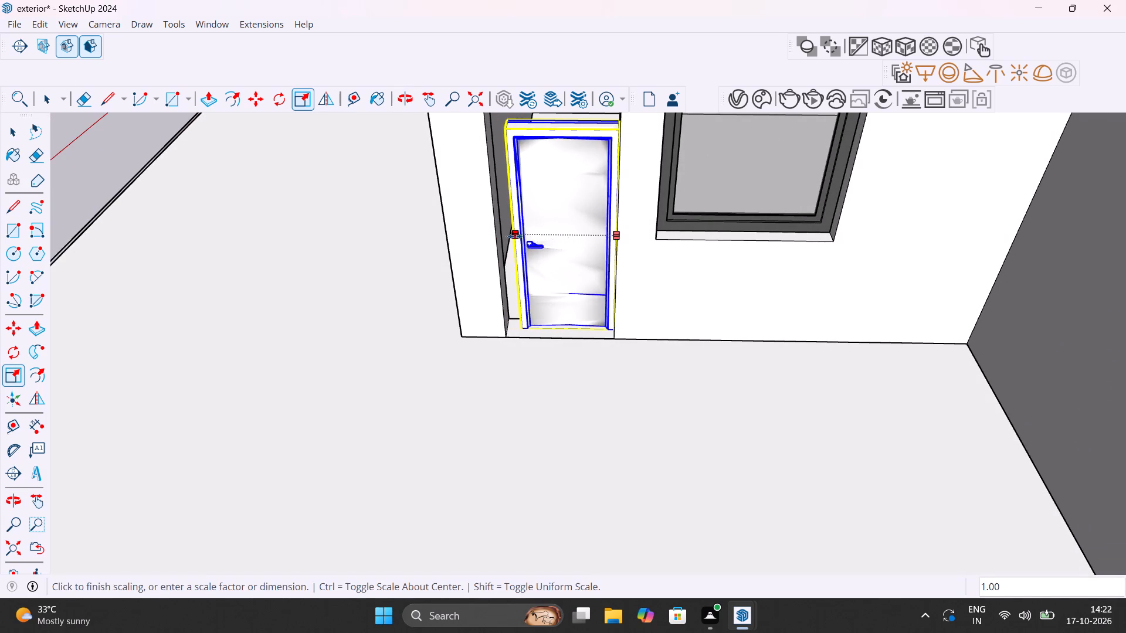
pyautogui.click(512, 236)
# Scale the door taller along the blue axis by about 1.29 to reach the head of the opening.
pyautogui.scroll(1, 508, 206)
pyautogui.moveTo(517, 193); pyautogui.dragTo(523, 261, button='middle')
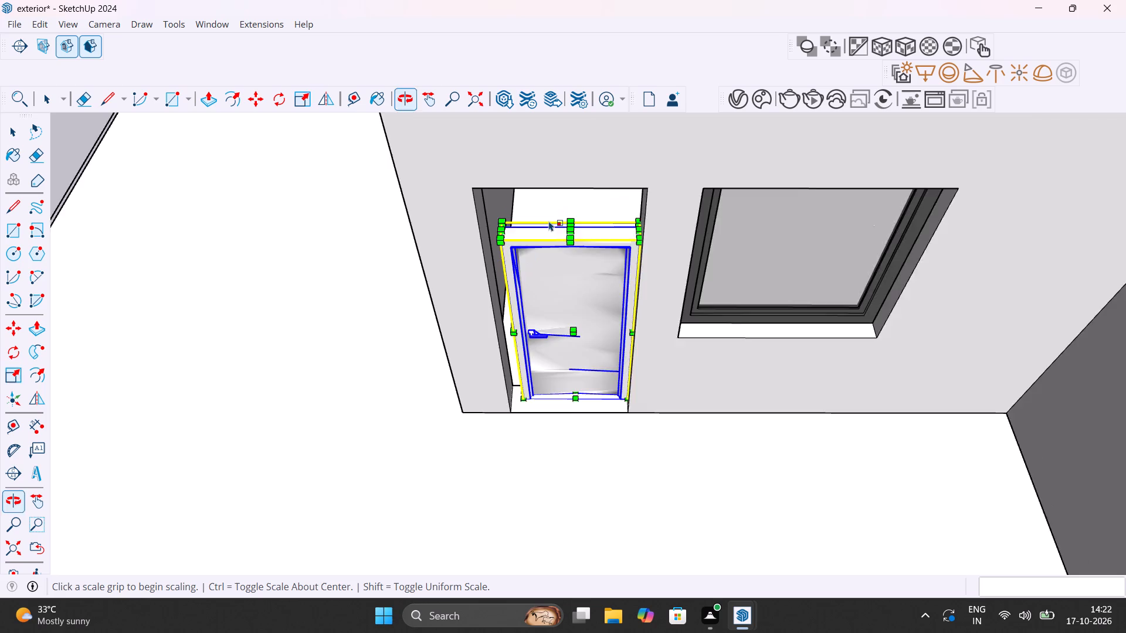
pyautogui.scroll(4, 549, 220)
pyautogui.click(597, 243)
pyautogui.scroll(-7, 598, 243)
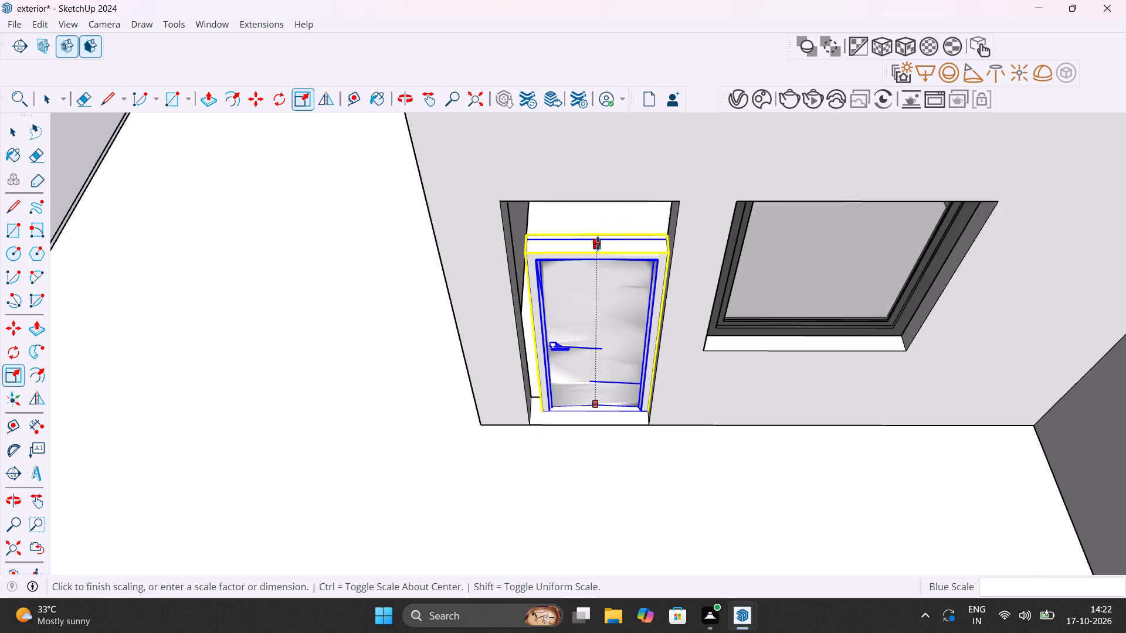
pyautogui.scroll(-5, 598, 243)
pyautogui.moveTo(601, 260); pyautogui.dragTo(605, 137, button='middle')
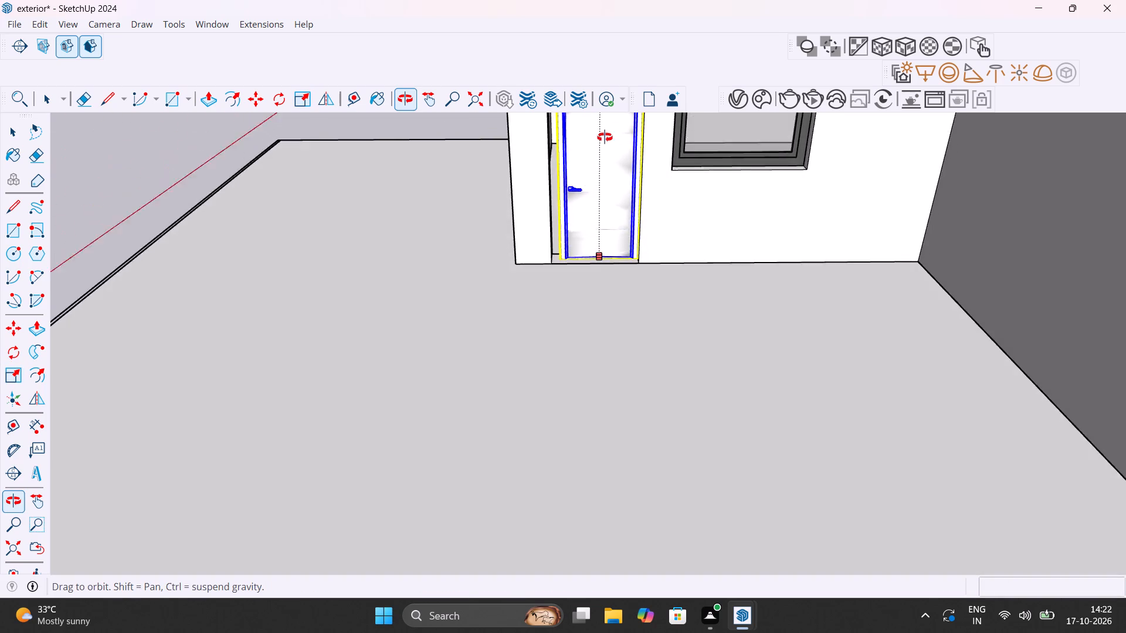
pyautogui.moveTo(605, 137); pyautogui.dragTo(597, 249, button='middle')
pyautogui.scroll(-14, 597, 249)
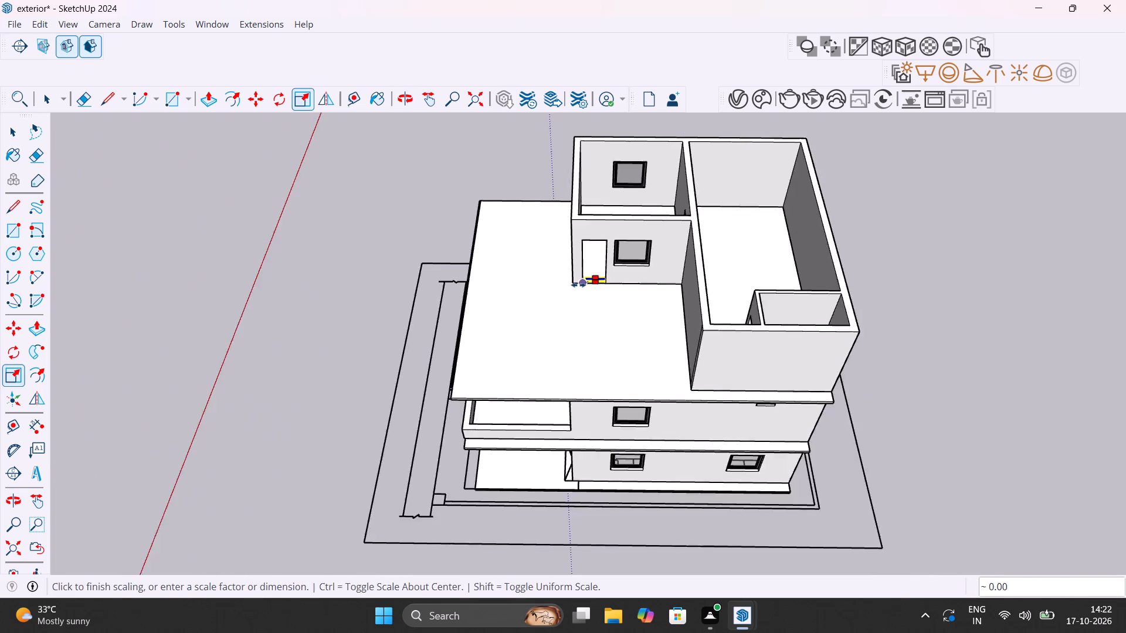
pyautogui.scroll(1, 578, 285)
pyautogui.moveTo(578, 285); pyautogui.dragTo(623, 100, button='middle')
pyautogui.scroll(15, 595, 196)
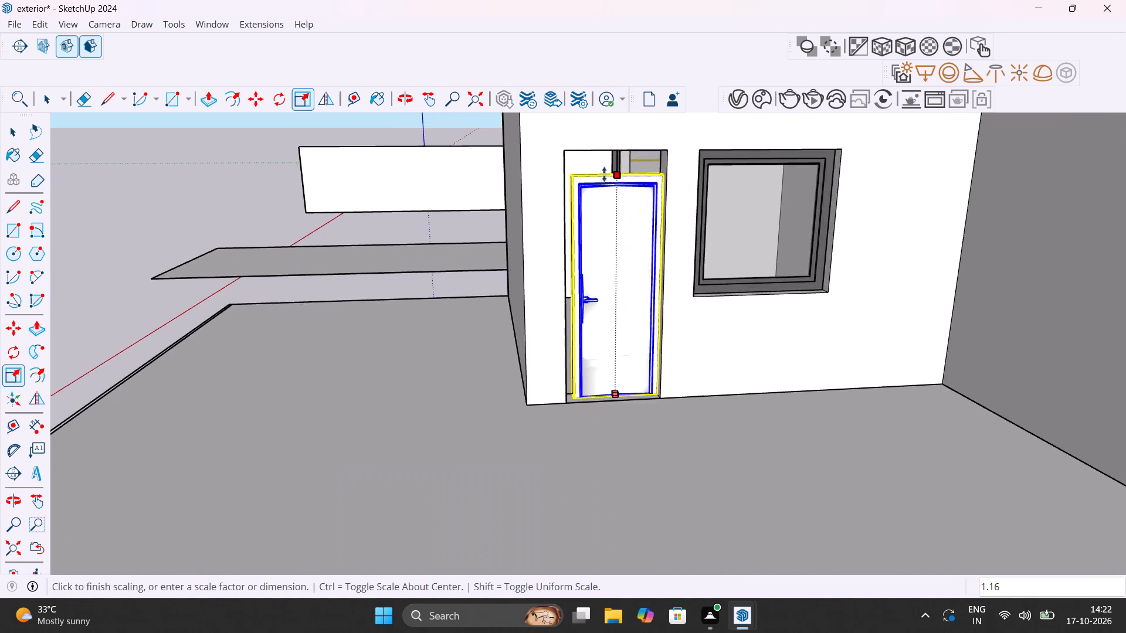
pyautogui.scroll(2, 604, 174)
pyautogui.moveTo(604, 174); pyautogui.dragTo(625, 119, button='middle')
pyautogui.moveTo(621, 197); pyautogui.dragTo(624, 243, button='middle')
pyautogui.moveTo(624, 243); pyautogui.dragTo(620, 312, button='middle')
pyautogui.moveTo(620, 312); pyautogui.dragTo(623, 259, button='middle')
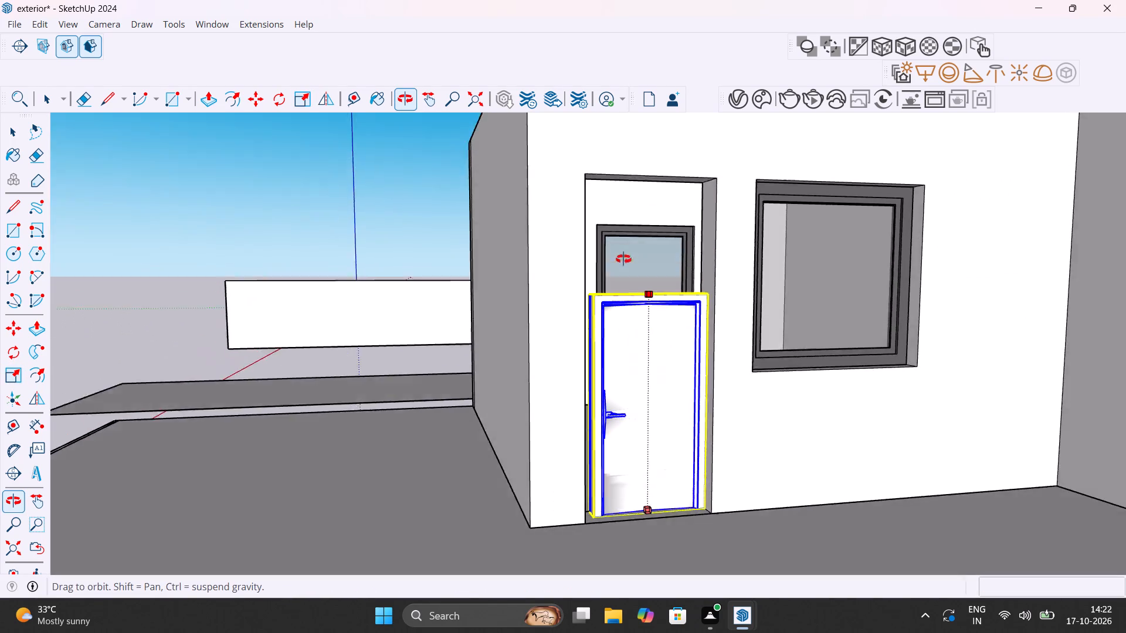
pyautogui.moveTo(623, 259); pyautogui.dragTo(625, 233, button='middle')
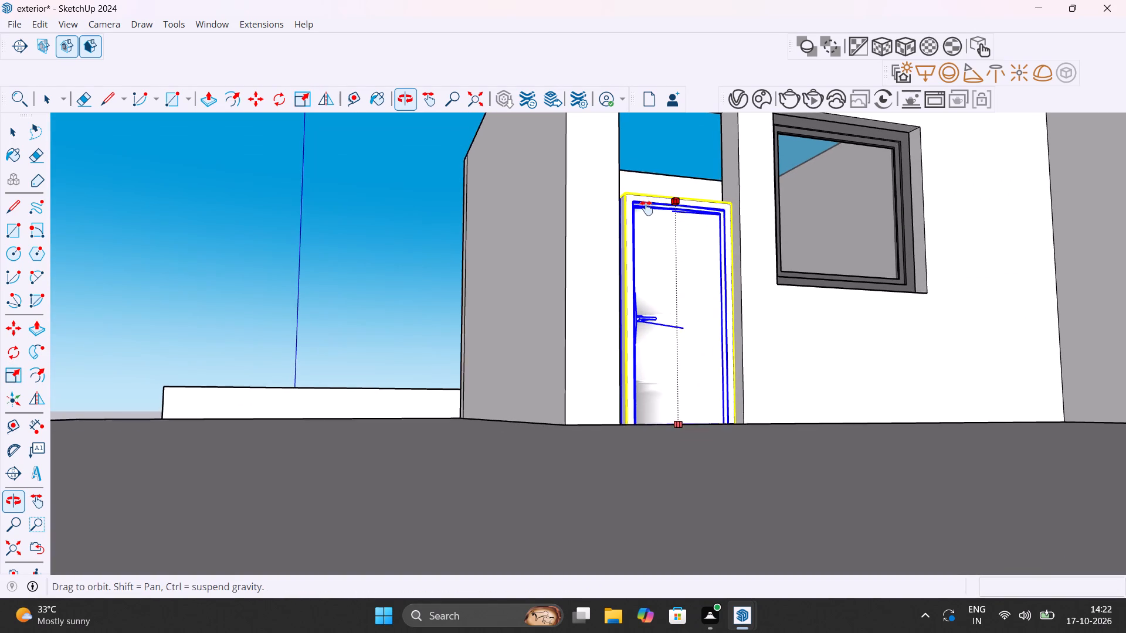
pyautogui.keyDown('shift'); pyautogui.moveTo(637, 254); pyautogui.dragTo(638, 327, button='middle'); pyautogui.keyUp('shift')
pyautogui.scroll(2, 656, 245)
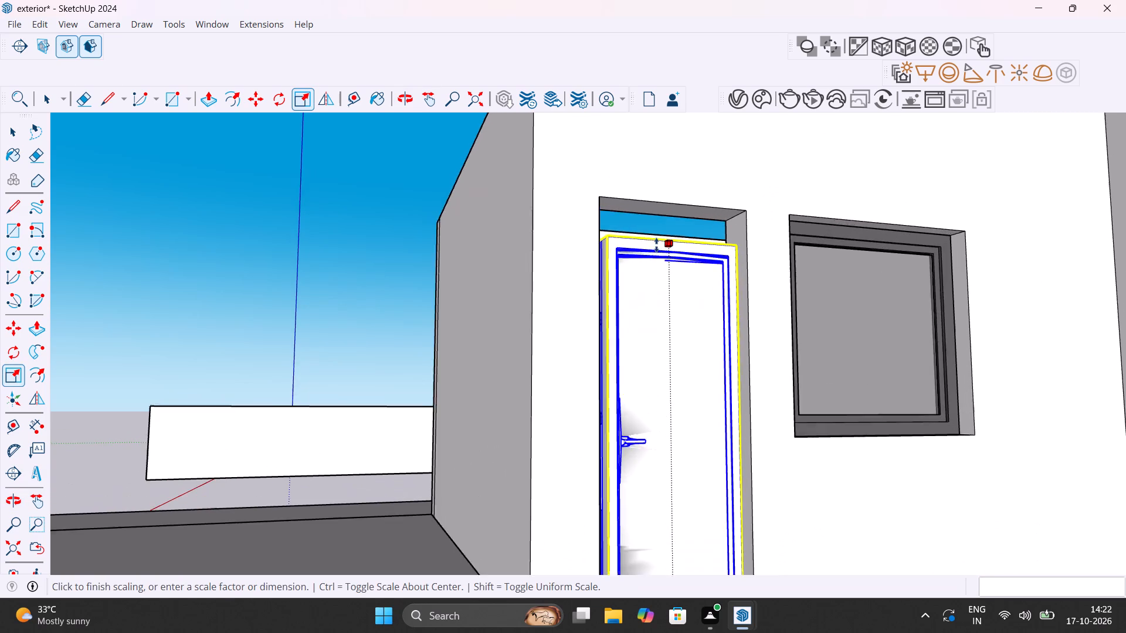
pyautogui.scroll(7, 656, 245)
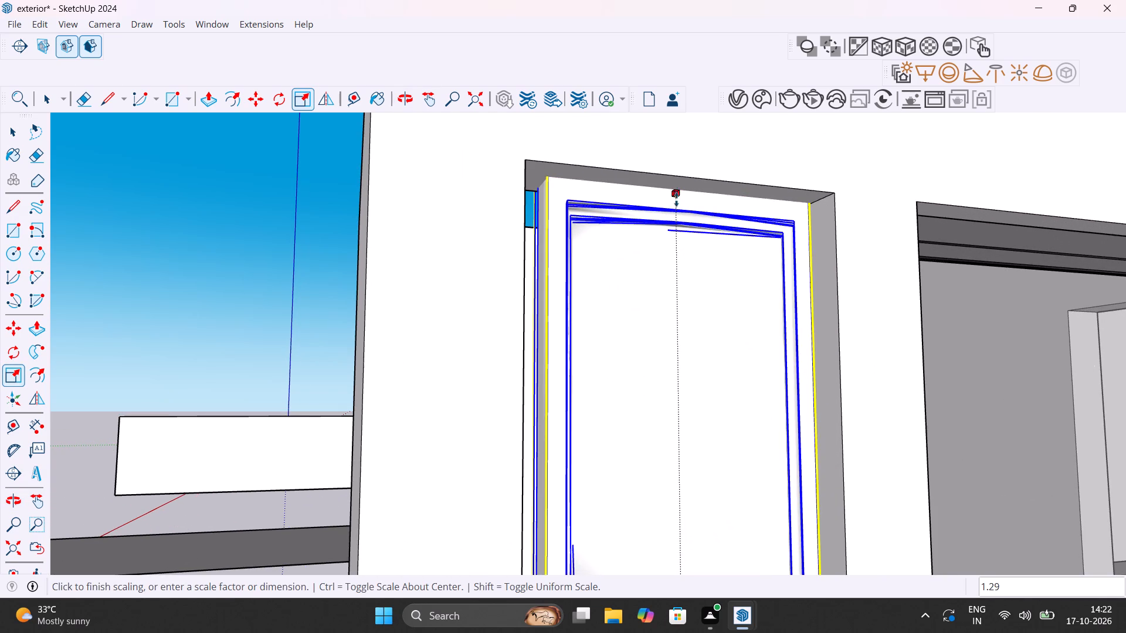
pyautogui.click(676, 203)
pyautogui.scroll(-6, 654, 301)
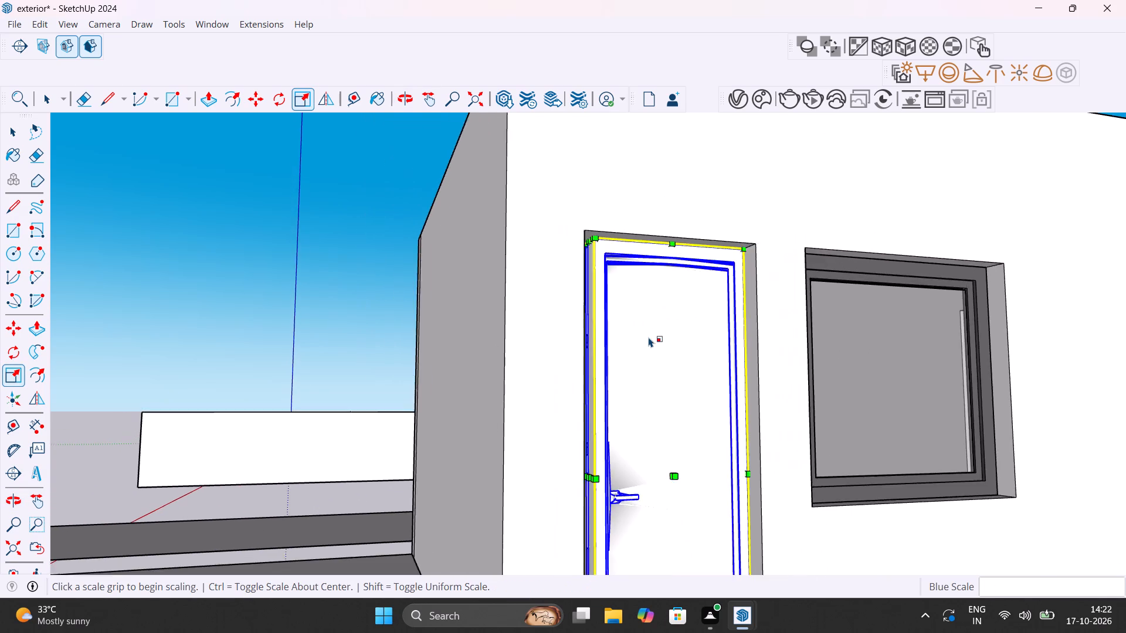
# Examine from the other side how the door sits against the handle-side jamb of the top-floor opening.
pyautogui.scroll(-4, 649, 337)
pyautogui.moveTo(690, 438); pyautogui.dragTo(418, 507, button='middle')
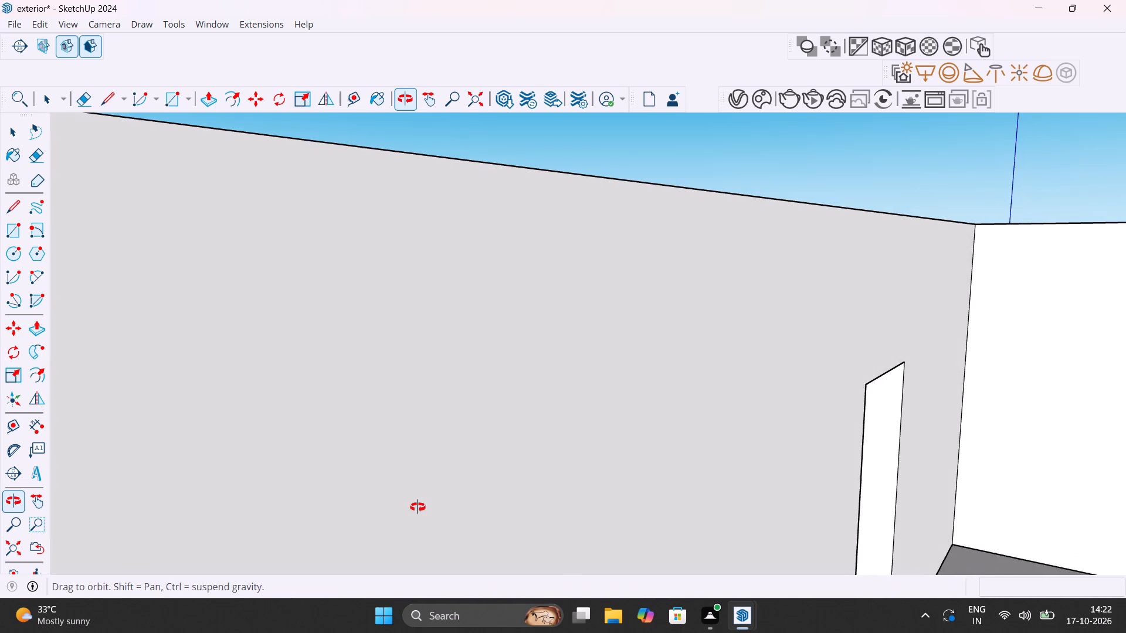
pyautogui.moveTo(418, 507); pyautogui.dragTo(472, 525, button='middle')
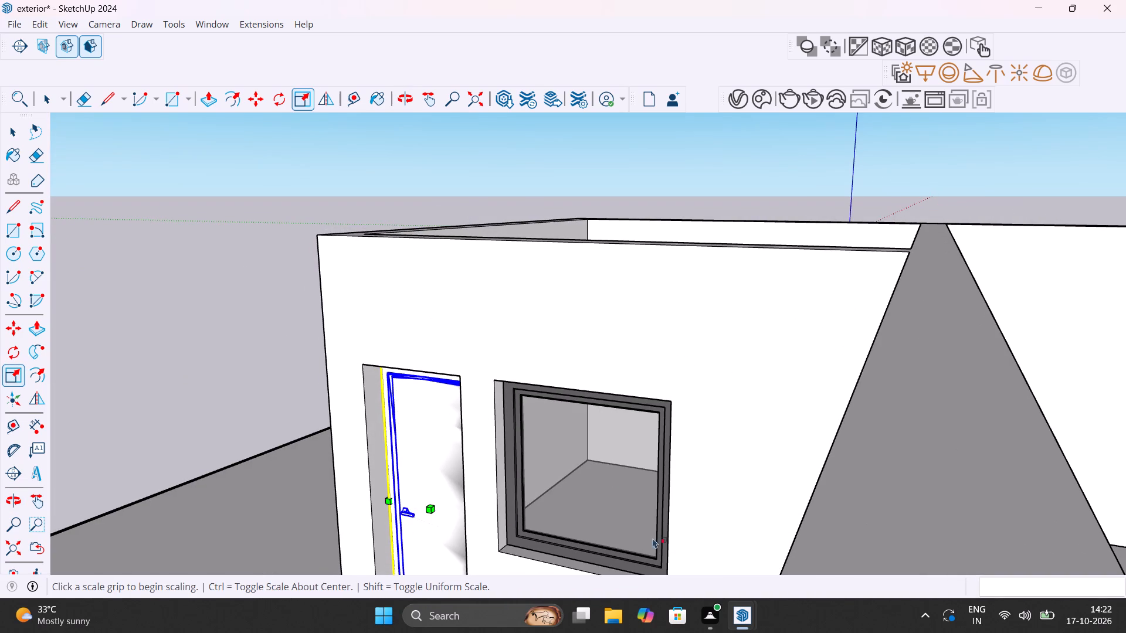
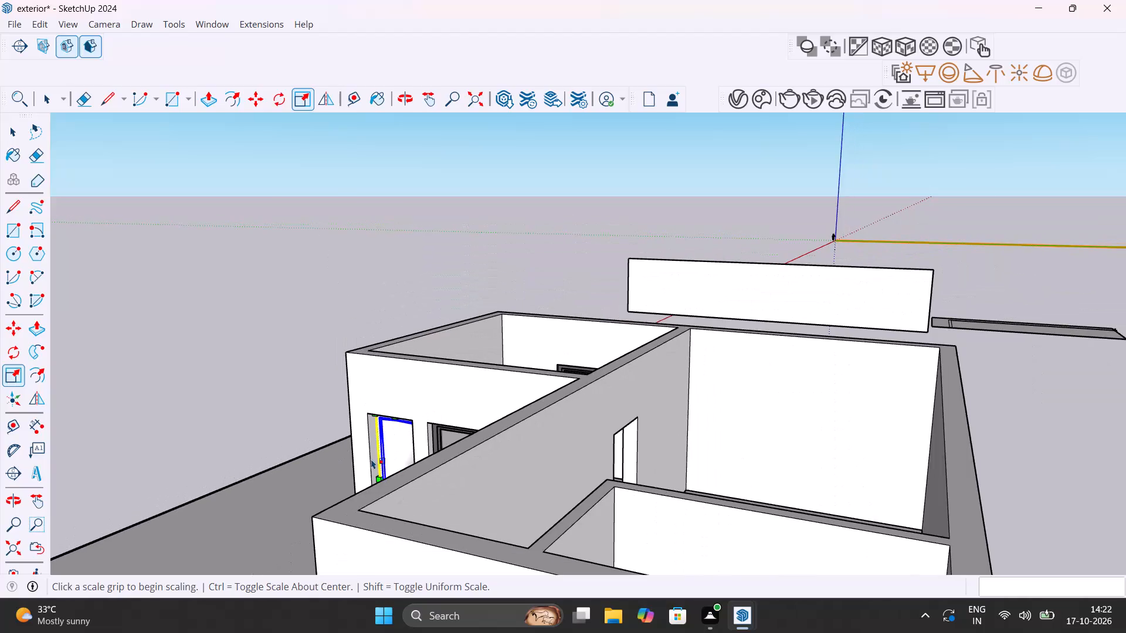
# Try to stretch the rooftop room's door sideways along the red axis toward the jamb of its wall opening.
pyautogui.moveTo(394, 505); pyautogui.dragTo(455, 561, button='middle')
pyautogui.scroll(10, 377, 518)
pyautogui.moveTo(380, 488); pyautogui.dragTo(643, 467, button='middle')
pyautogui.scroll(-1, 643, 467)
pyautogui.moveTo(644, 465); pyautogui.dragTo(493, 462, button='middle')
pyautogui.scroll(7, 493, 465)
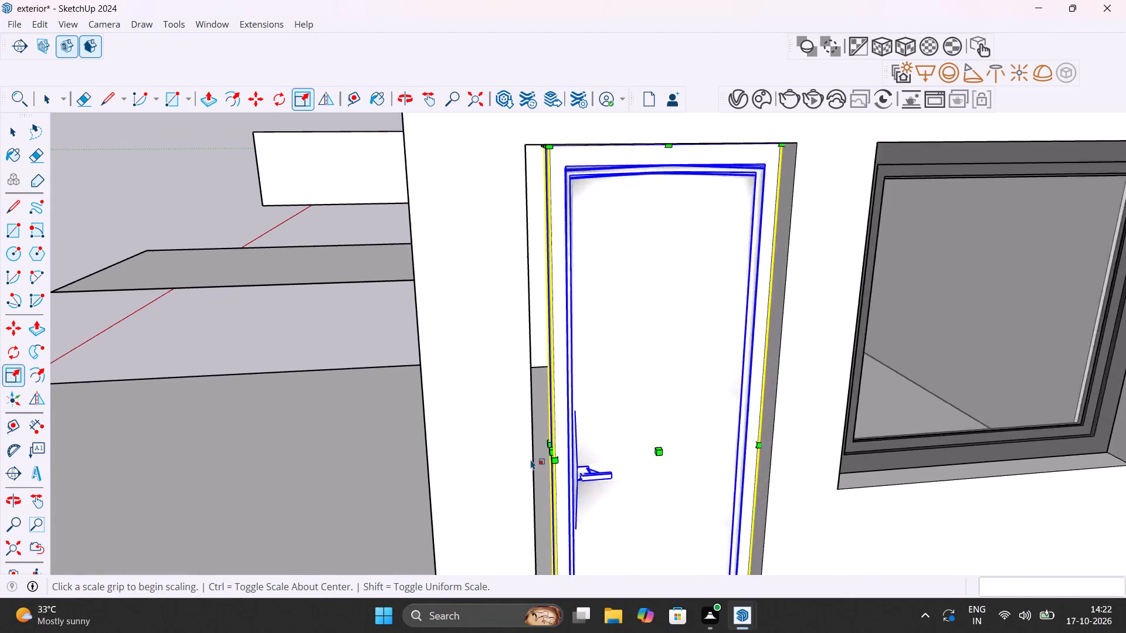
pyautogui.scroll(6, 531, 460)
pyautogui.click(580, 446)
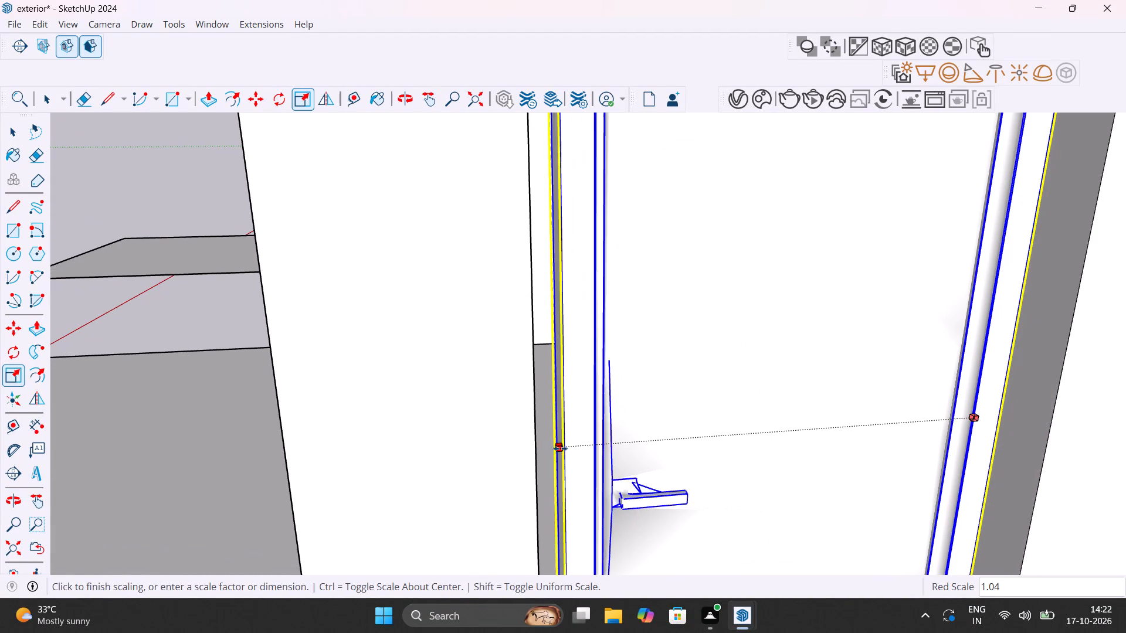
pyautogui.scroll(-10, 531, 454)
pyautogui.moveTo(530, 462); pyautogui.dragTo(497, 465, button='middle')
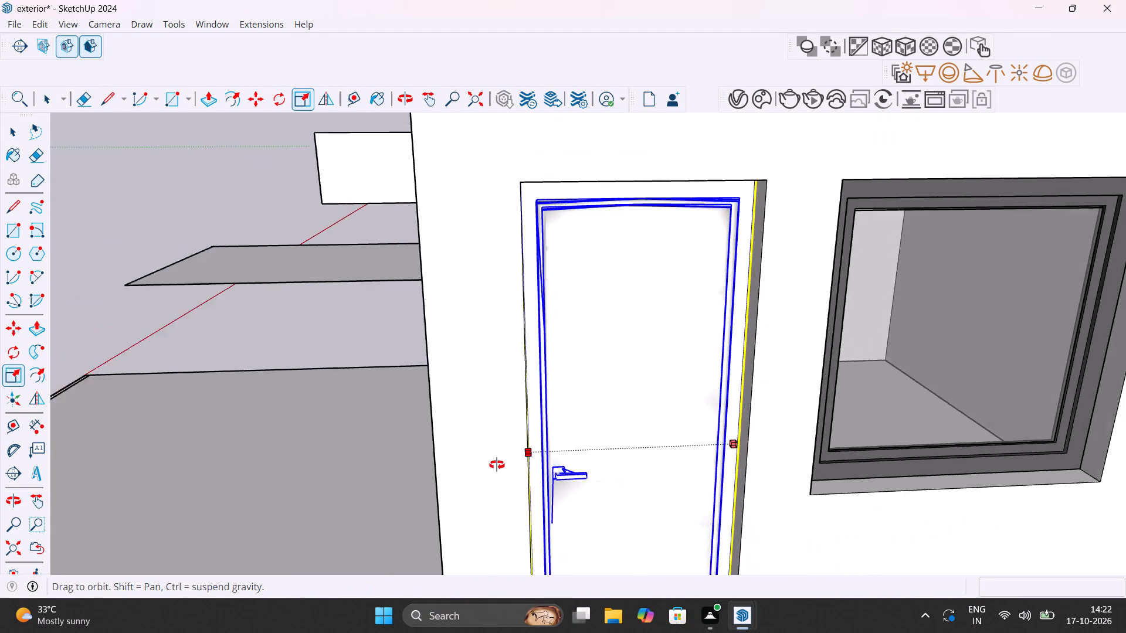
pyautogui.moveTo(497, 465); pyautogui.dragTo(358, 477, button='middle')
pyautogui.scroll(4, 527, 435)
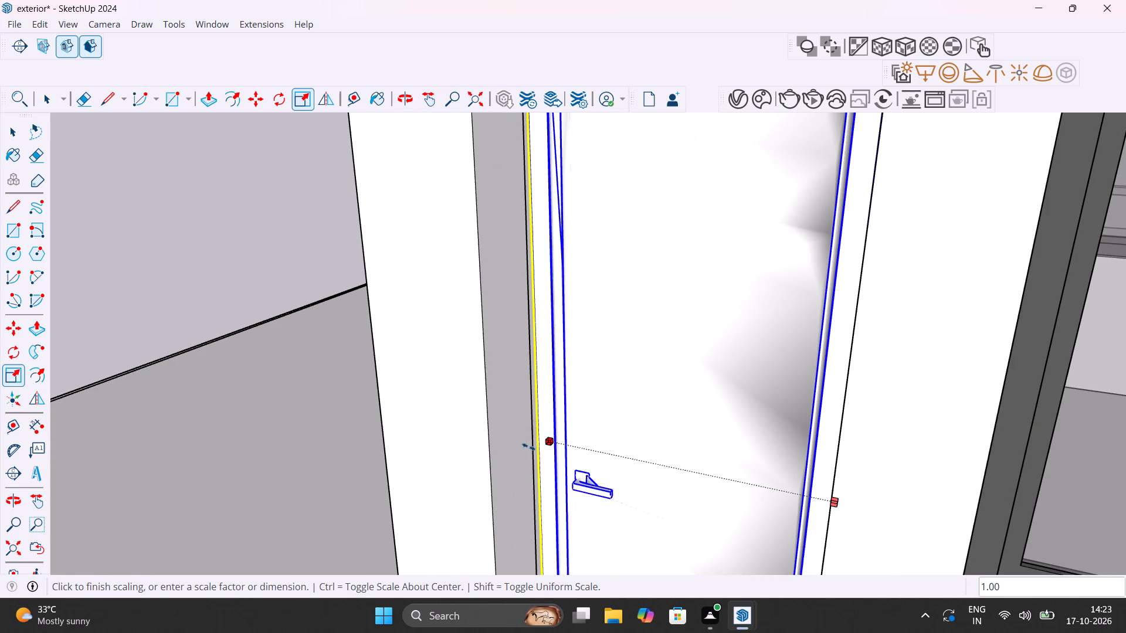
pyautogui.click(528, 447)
# Widen the rooftop room's door by a red-axis scale of about 1.11 to meet the opening's side edge, and deselect it.
pyautogui.scroll(-11, 529, 437)
pyautogui.moveTo(512, 468); pyautogui.dragTo(567, 427, button='middle')
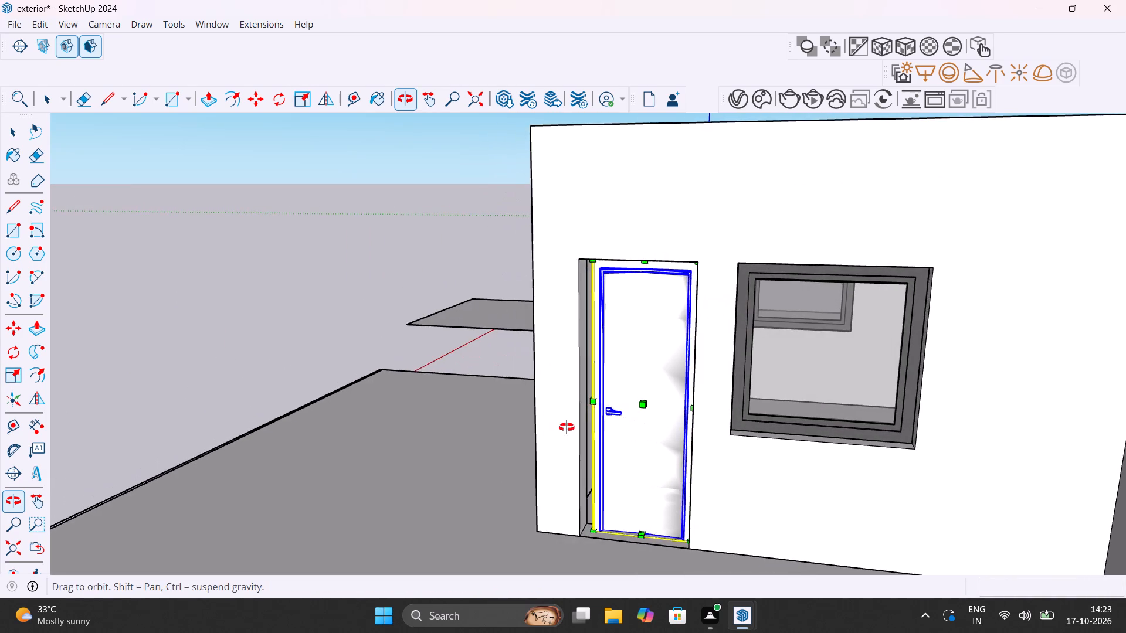
pyautogui.moveTo(567, 427); pyautogui.dragTo(589, 424, button='middle')
pyautogui.scroll(12, 599, 410)
pyautogui.scroll(-8, 629, 375)
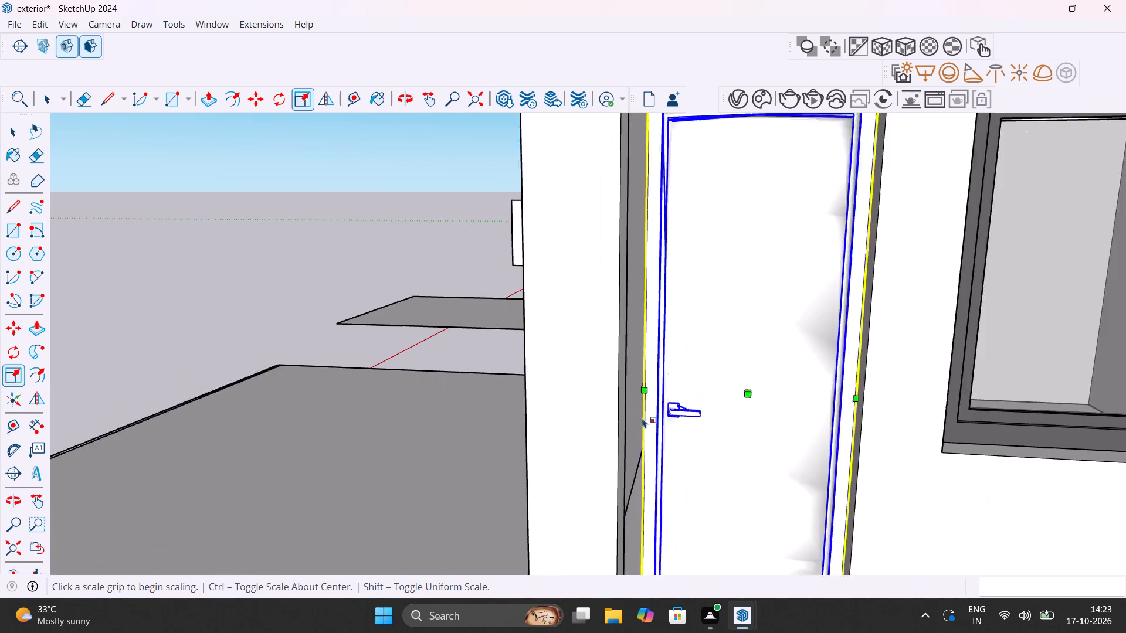
pyautogui.moveTo(642, 418); pyautogui.dragTo(725, 426, button='middle')
pyautogui.scroll(10, 818, 377)
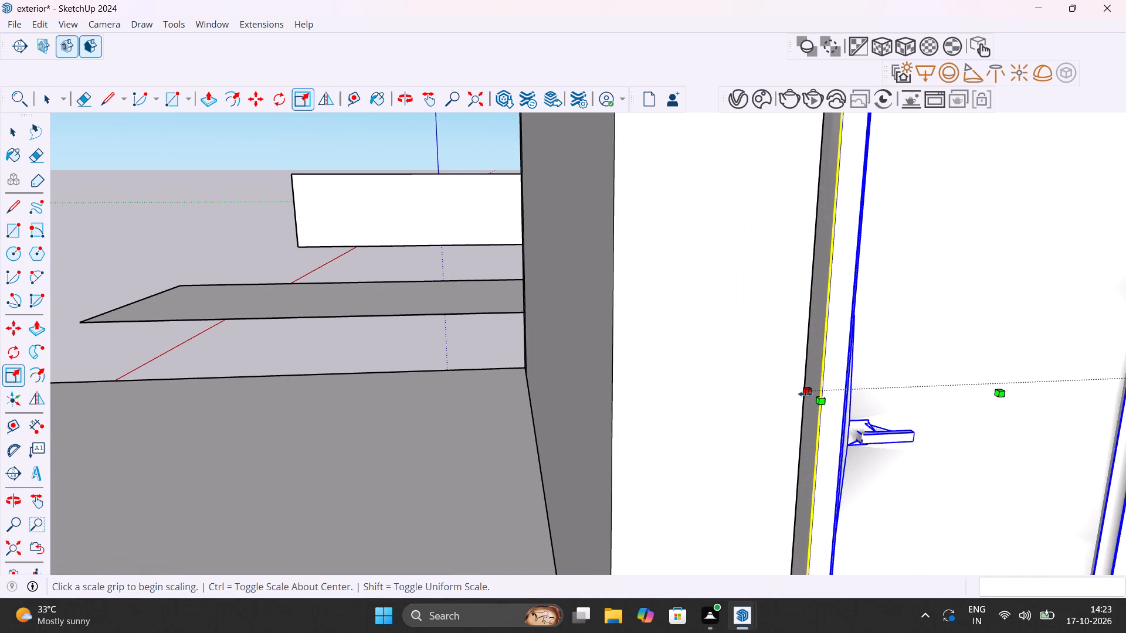
pyautogui.click(806, 393)
pyautogui.scroll(-3, 806, 392)
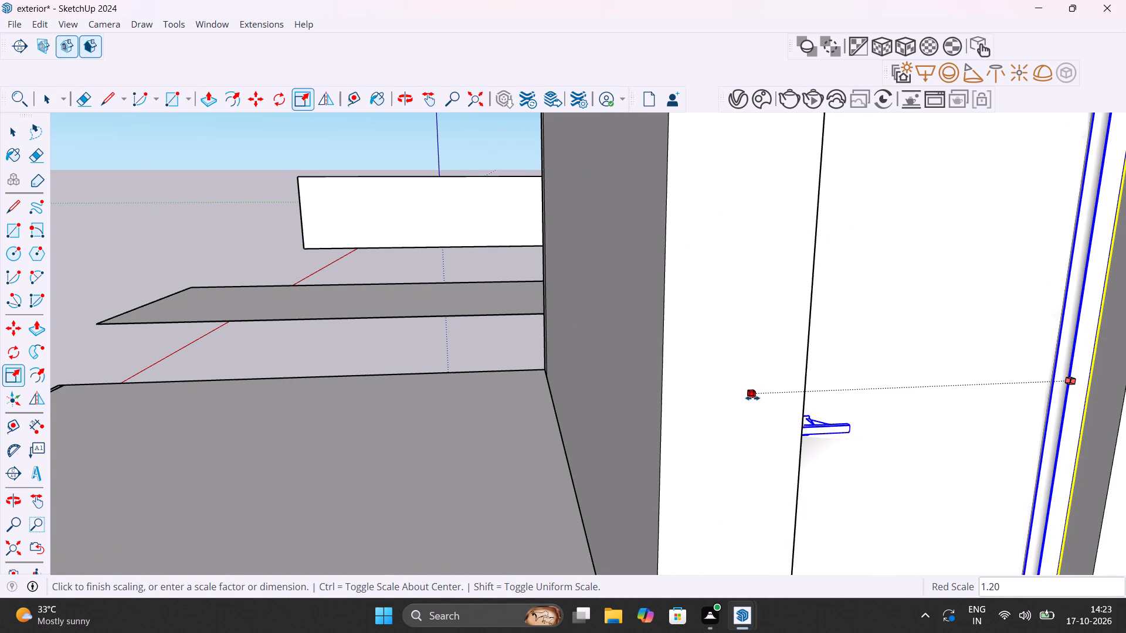
pyautogui.scroll(-8, 752, 398)
pyautogui.moveTo(757, 420); pyautogui.dragTo(514, 438, button='middle')
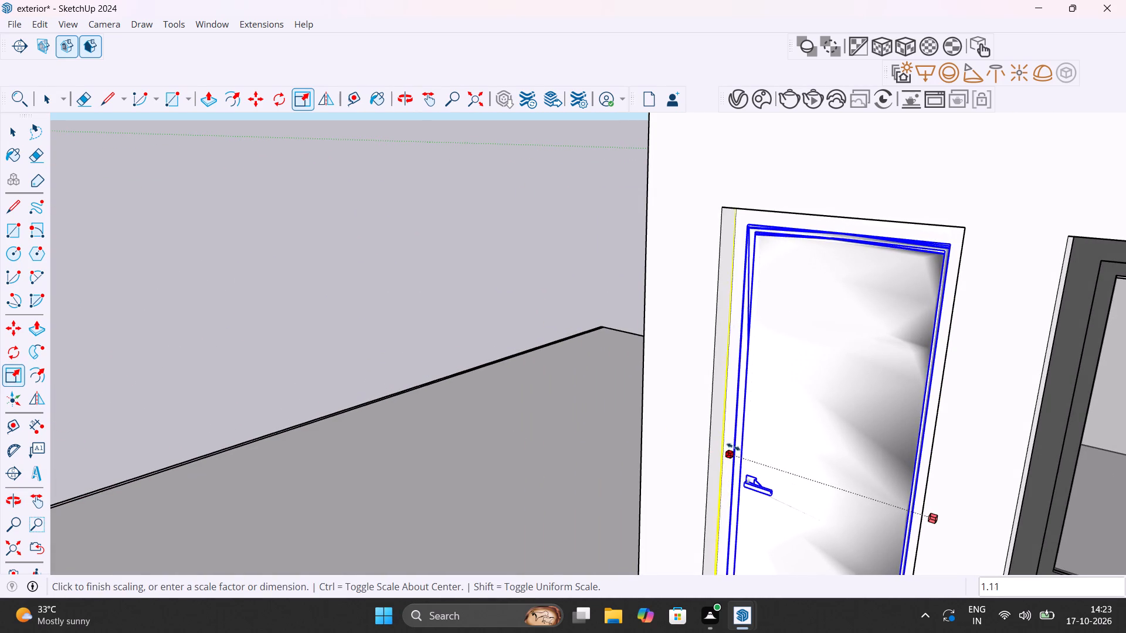
pyautogui.click(707, 471)
pyautogui.scroll(-18, 692, 448)
pyautogui.moveTo(730, 473); pyautogui.dragTo(751, 462, button='middle')
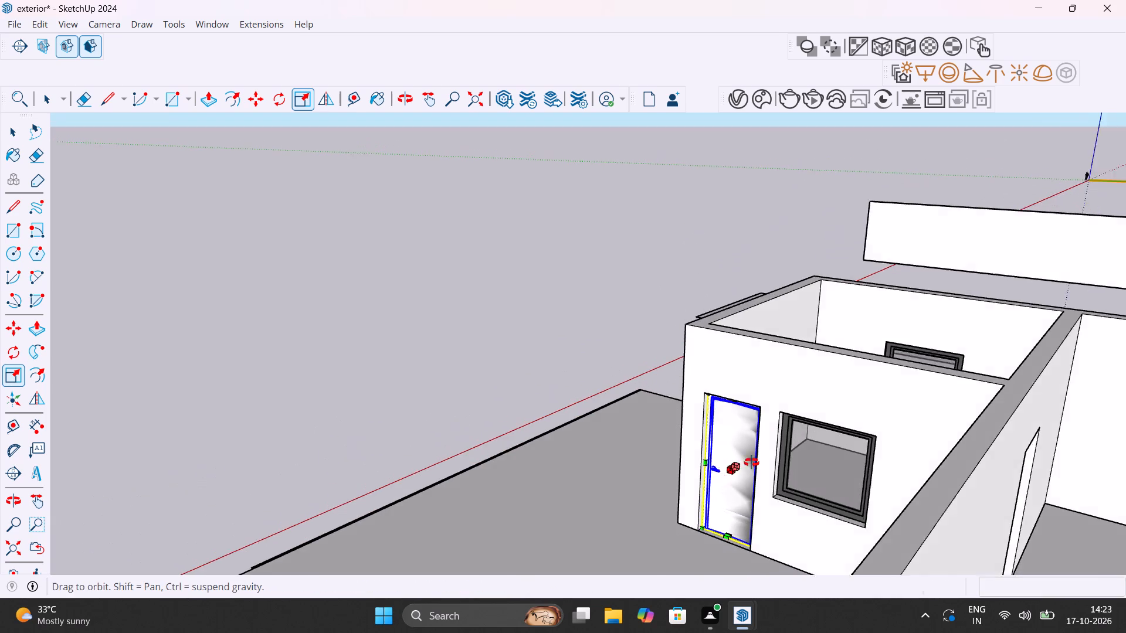
pyautogui.moveTo(751, 462); pyautogui.dragTo(759, 400, button='middle')
pyautogui.scroll(-10, 759, 401)
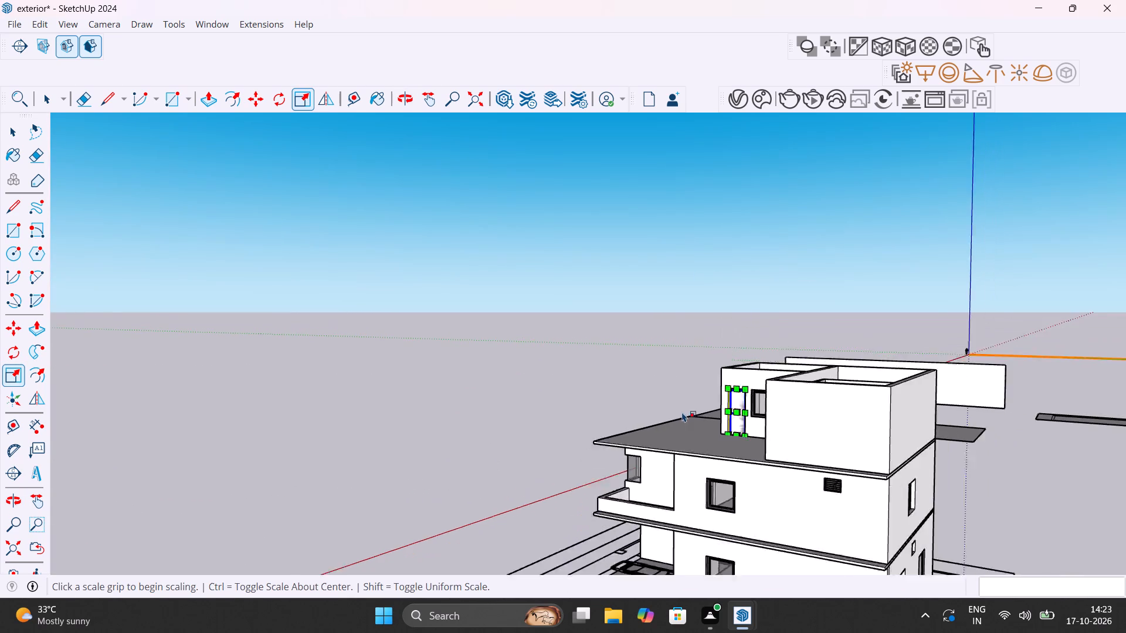
pyautogui.scroll(-5, 682, 412)
pyautogui.moveTo(714, 465); pyautogui.dragTo(965, 552, button='middle')
pyautogui.scroll(3, 527, 535)
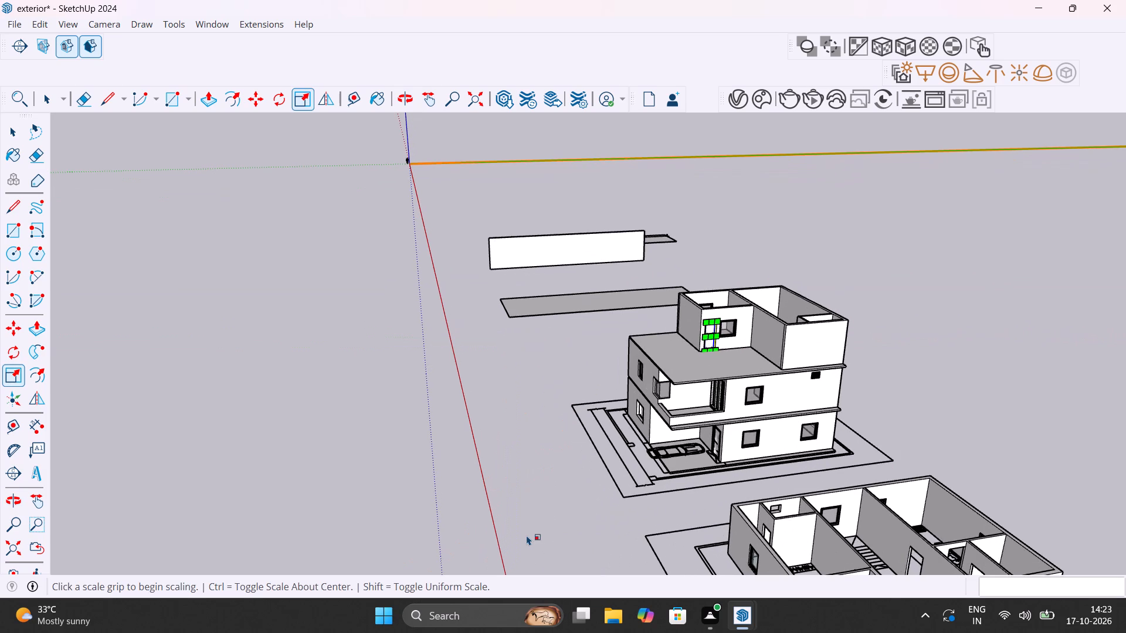
pyautogui.press('space')
pyautogui.click(555, 515)
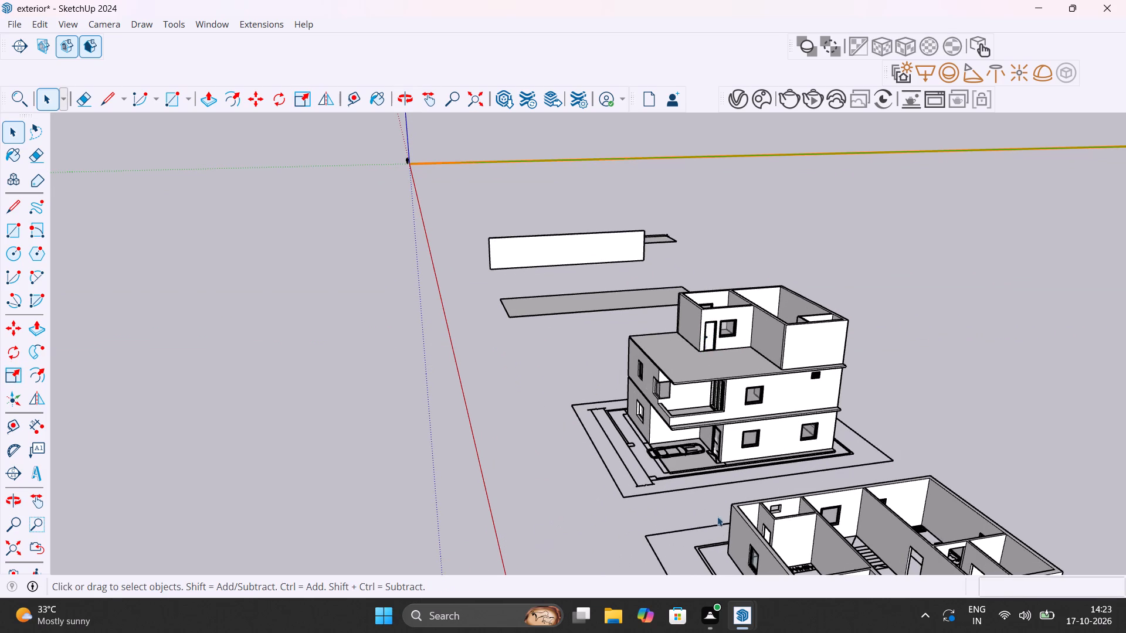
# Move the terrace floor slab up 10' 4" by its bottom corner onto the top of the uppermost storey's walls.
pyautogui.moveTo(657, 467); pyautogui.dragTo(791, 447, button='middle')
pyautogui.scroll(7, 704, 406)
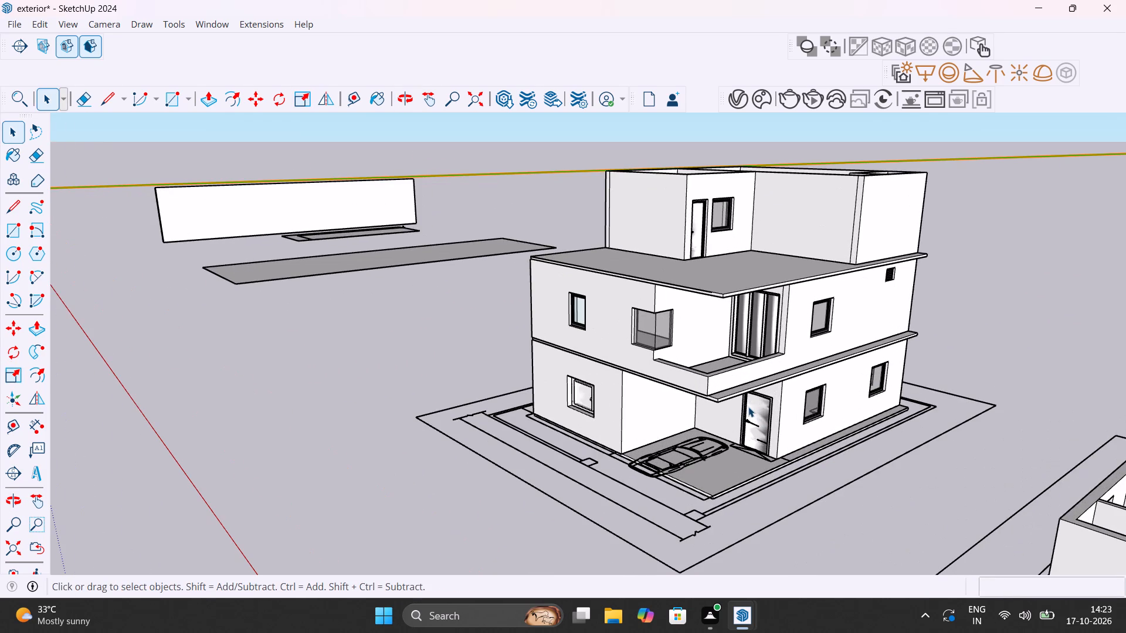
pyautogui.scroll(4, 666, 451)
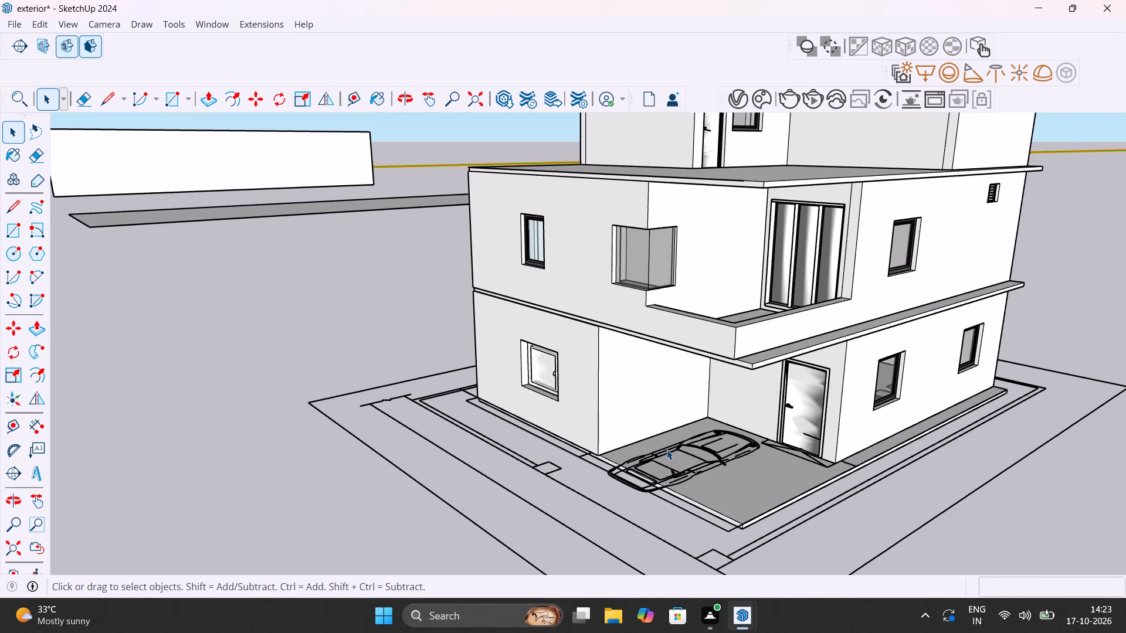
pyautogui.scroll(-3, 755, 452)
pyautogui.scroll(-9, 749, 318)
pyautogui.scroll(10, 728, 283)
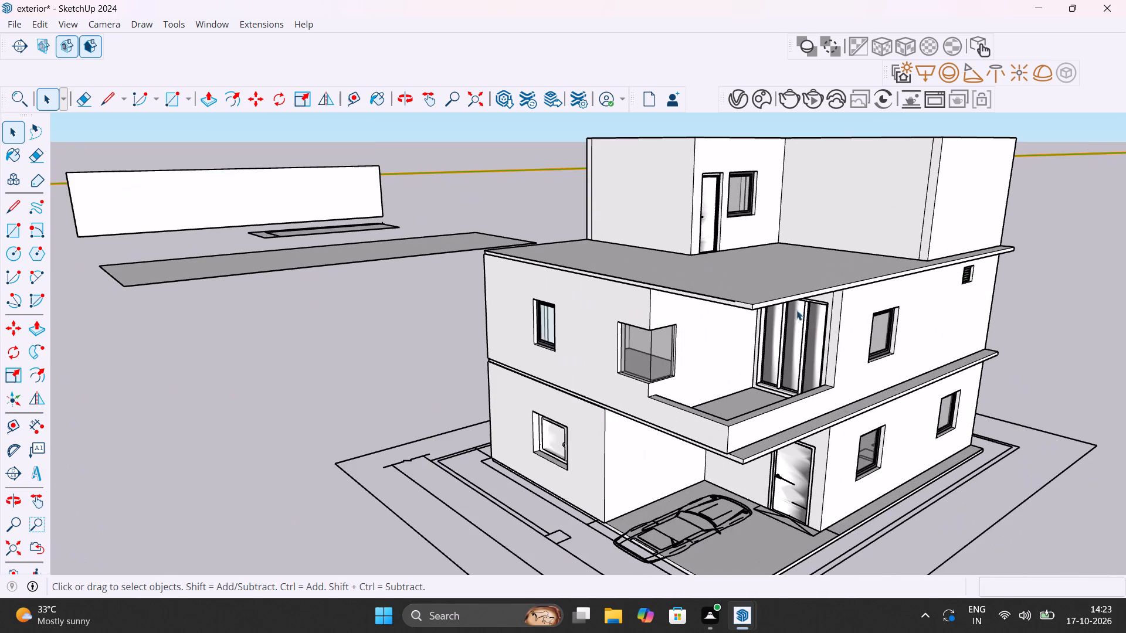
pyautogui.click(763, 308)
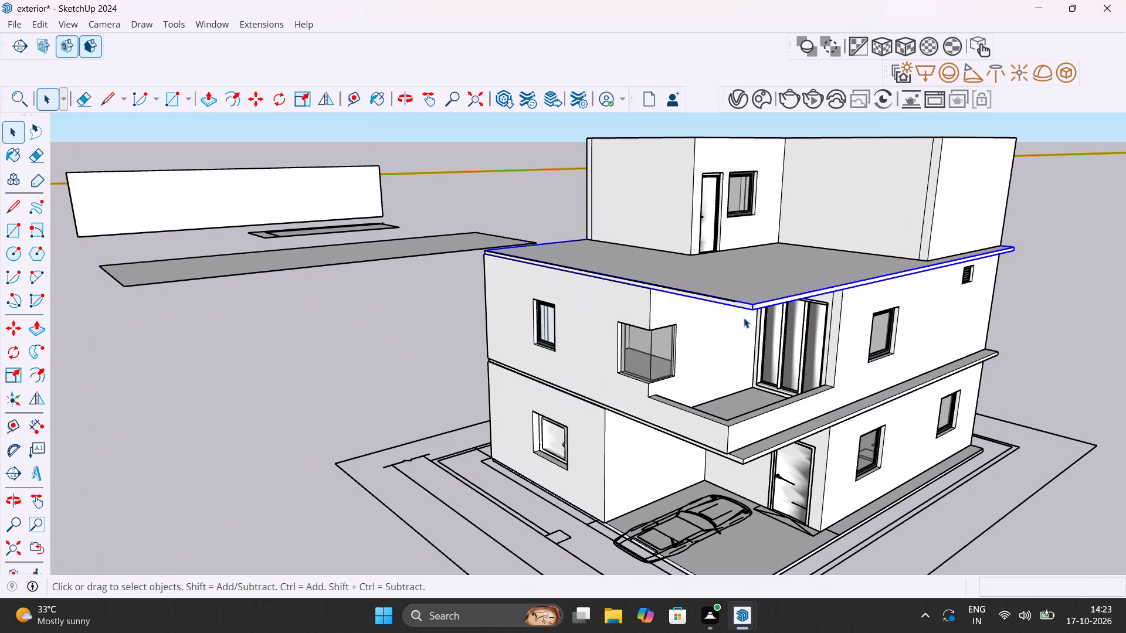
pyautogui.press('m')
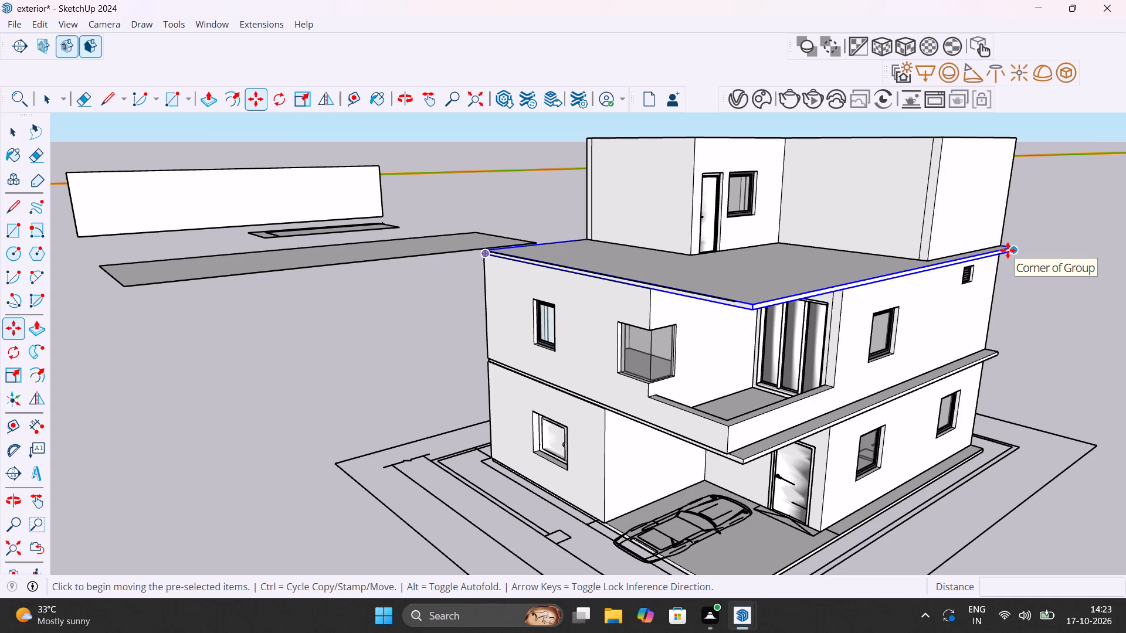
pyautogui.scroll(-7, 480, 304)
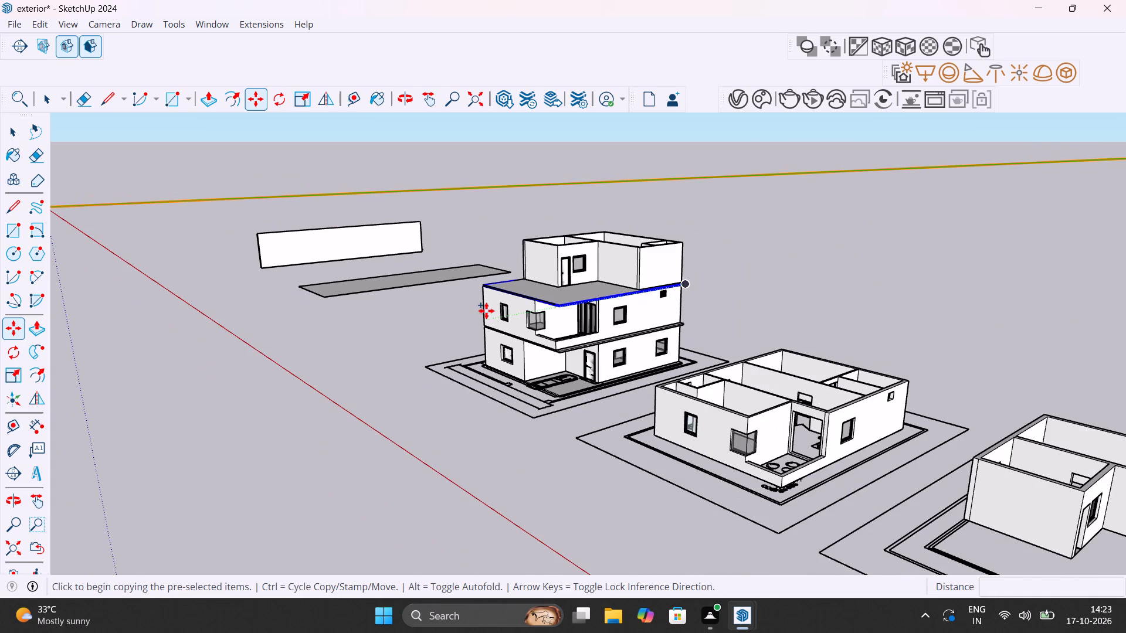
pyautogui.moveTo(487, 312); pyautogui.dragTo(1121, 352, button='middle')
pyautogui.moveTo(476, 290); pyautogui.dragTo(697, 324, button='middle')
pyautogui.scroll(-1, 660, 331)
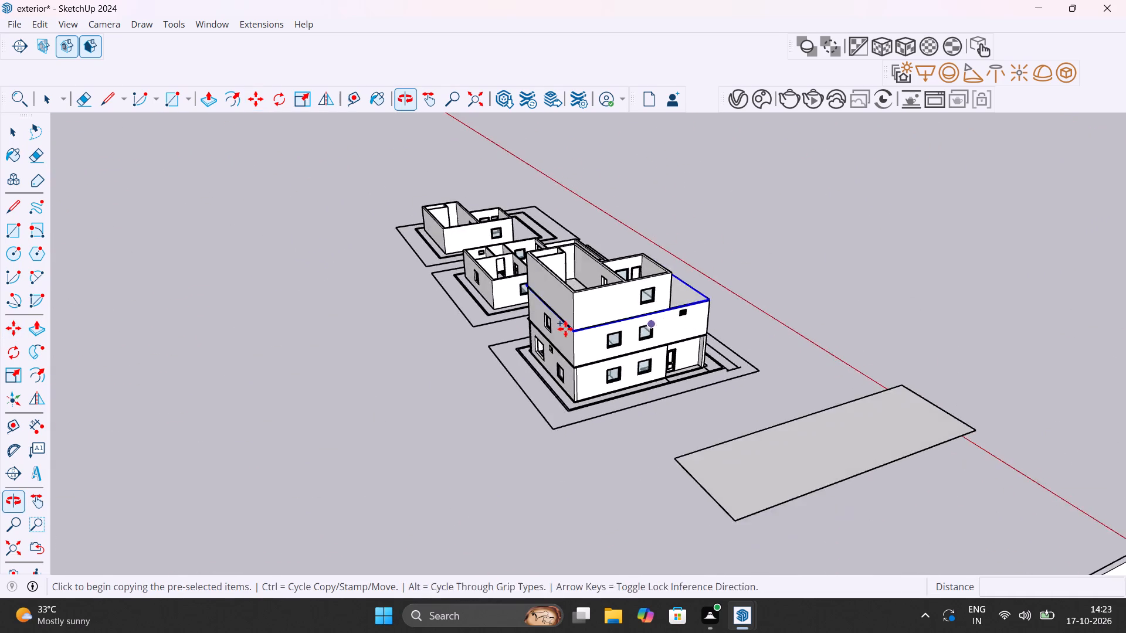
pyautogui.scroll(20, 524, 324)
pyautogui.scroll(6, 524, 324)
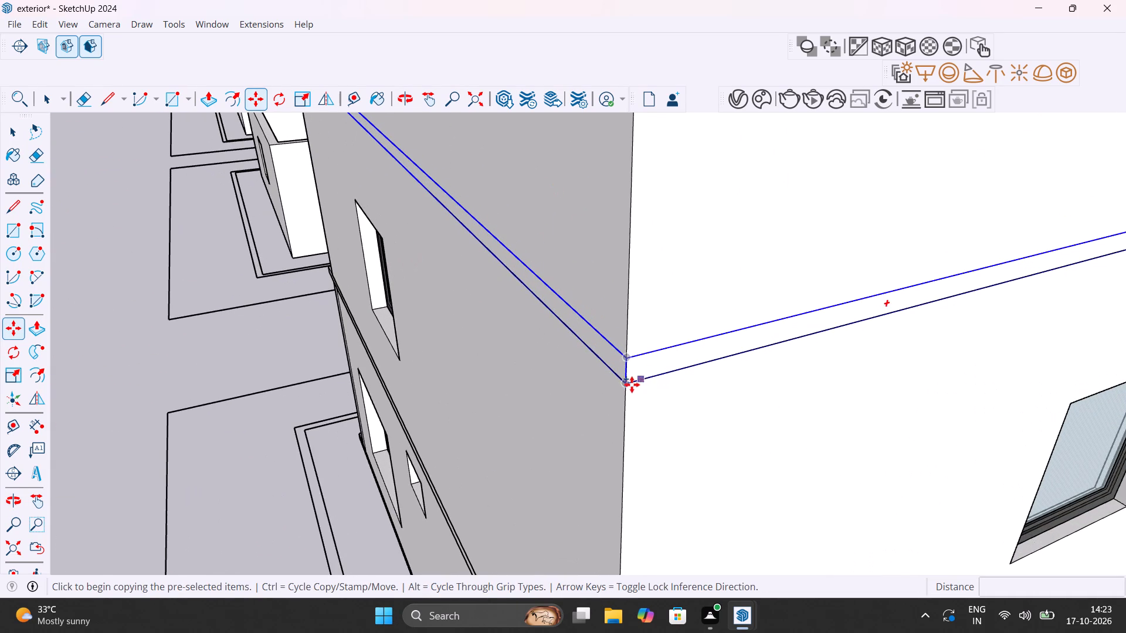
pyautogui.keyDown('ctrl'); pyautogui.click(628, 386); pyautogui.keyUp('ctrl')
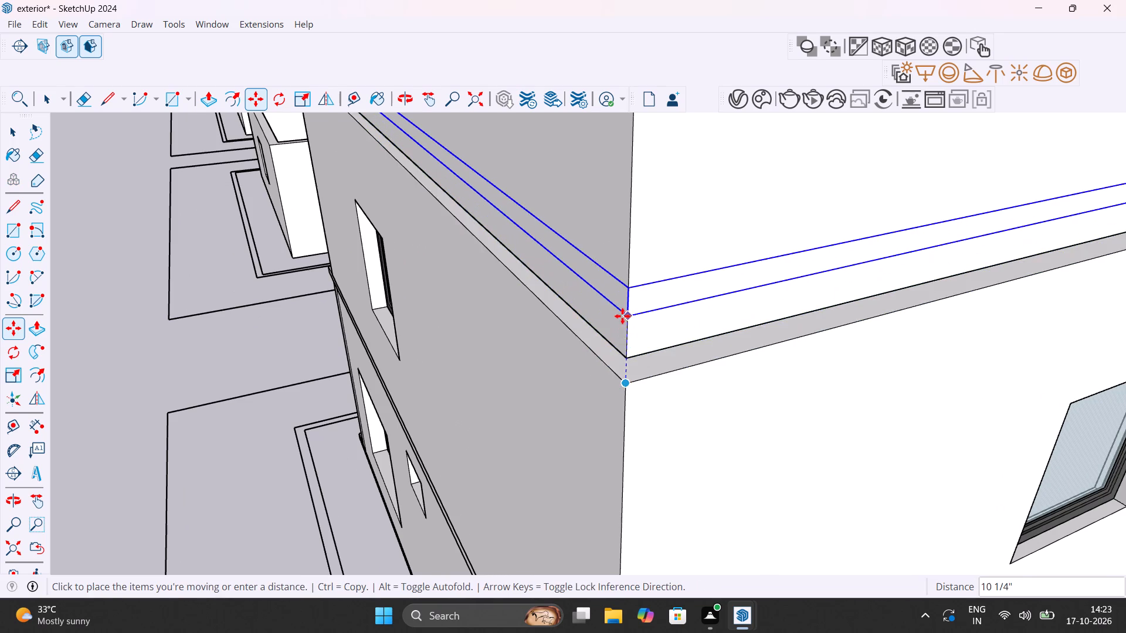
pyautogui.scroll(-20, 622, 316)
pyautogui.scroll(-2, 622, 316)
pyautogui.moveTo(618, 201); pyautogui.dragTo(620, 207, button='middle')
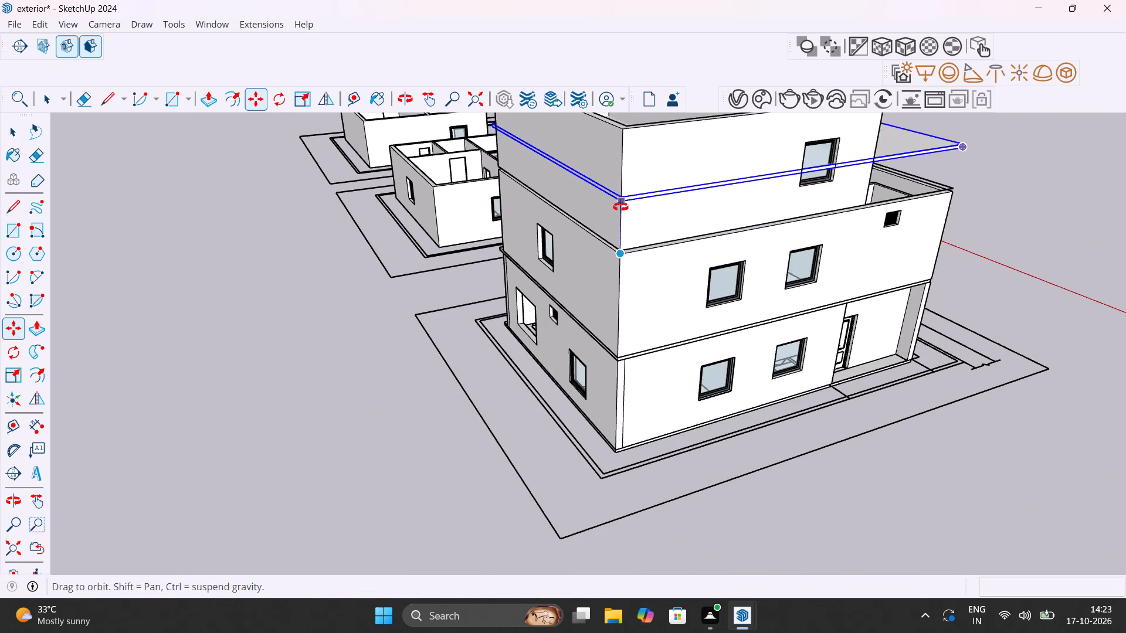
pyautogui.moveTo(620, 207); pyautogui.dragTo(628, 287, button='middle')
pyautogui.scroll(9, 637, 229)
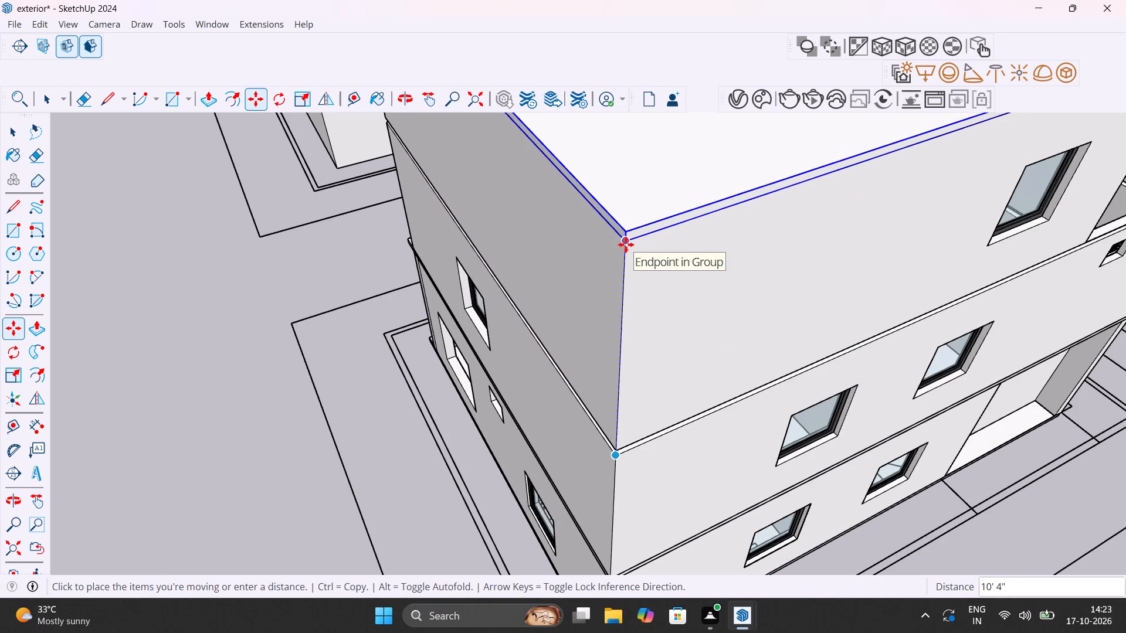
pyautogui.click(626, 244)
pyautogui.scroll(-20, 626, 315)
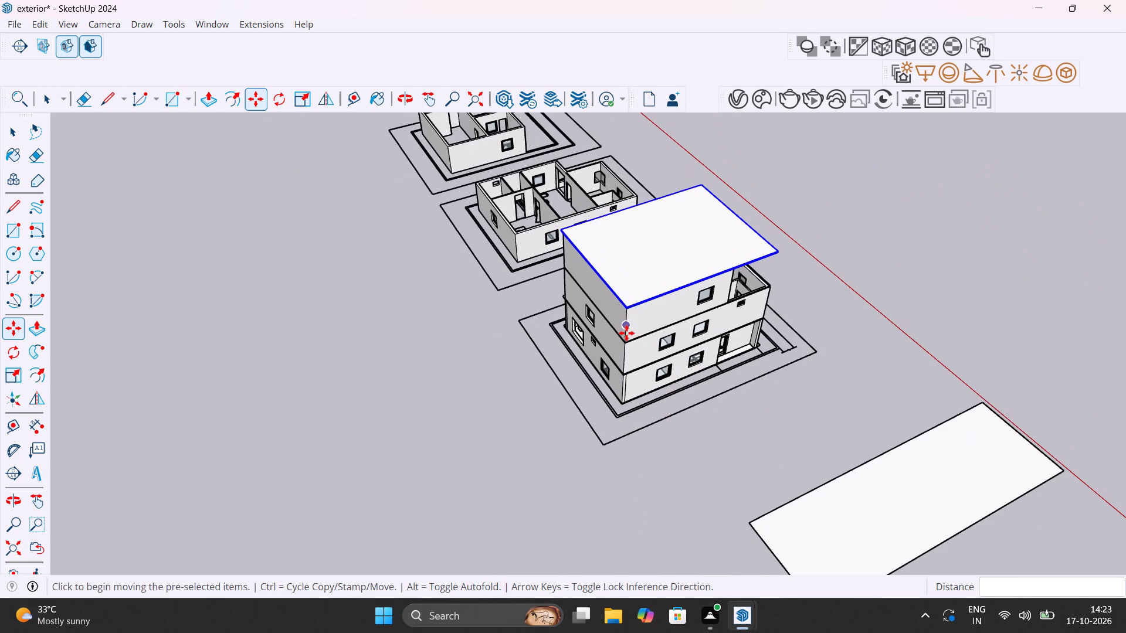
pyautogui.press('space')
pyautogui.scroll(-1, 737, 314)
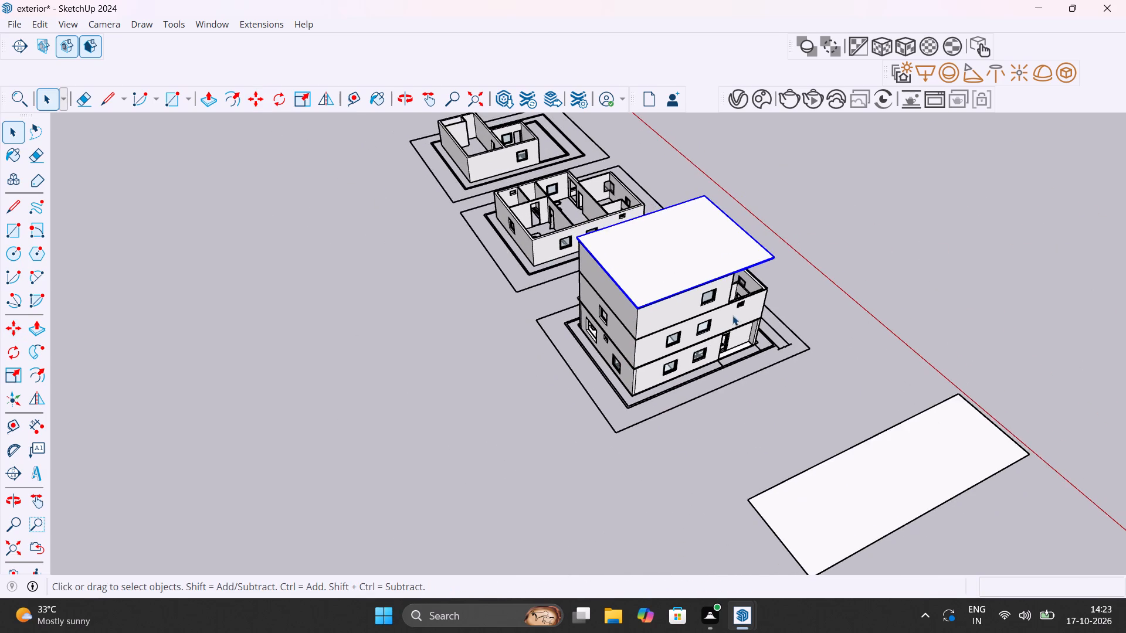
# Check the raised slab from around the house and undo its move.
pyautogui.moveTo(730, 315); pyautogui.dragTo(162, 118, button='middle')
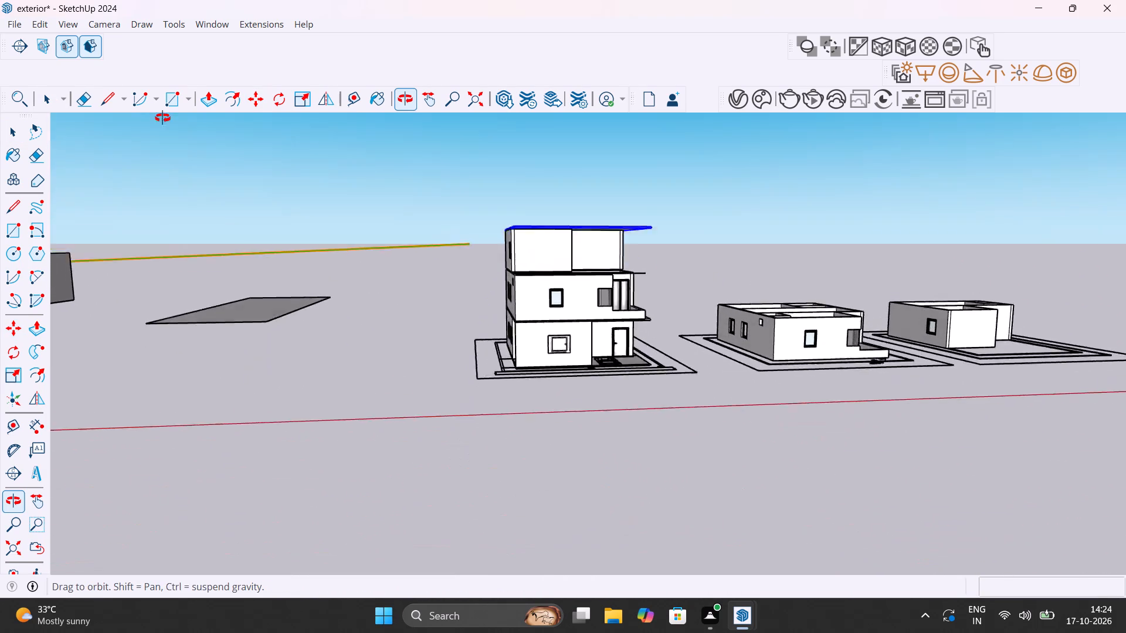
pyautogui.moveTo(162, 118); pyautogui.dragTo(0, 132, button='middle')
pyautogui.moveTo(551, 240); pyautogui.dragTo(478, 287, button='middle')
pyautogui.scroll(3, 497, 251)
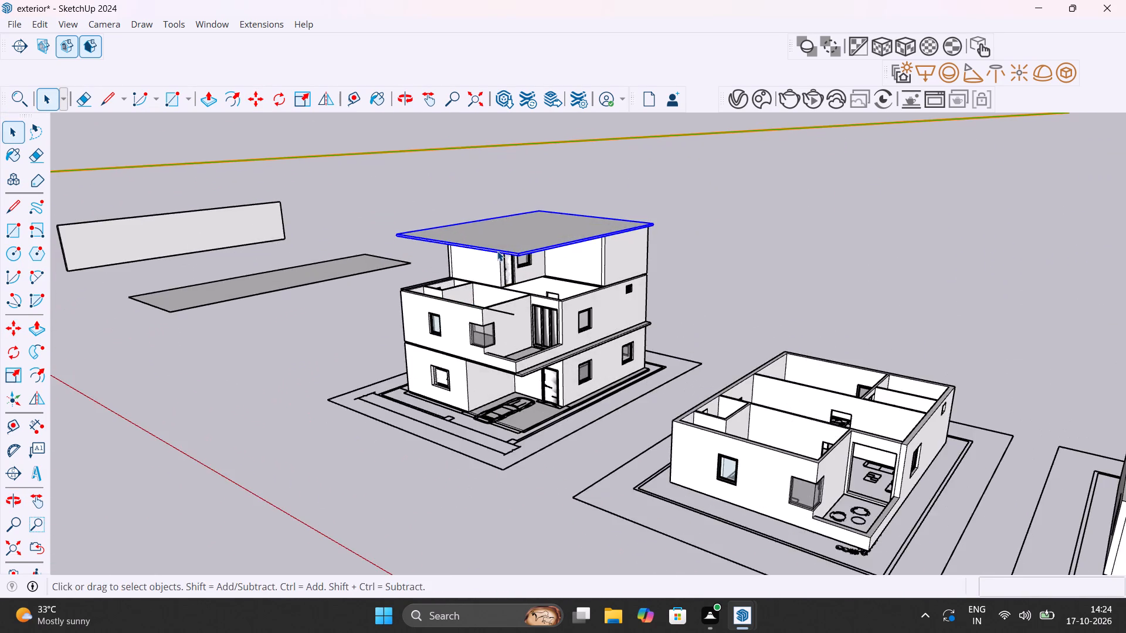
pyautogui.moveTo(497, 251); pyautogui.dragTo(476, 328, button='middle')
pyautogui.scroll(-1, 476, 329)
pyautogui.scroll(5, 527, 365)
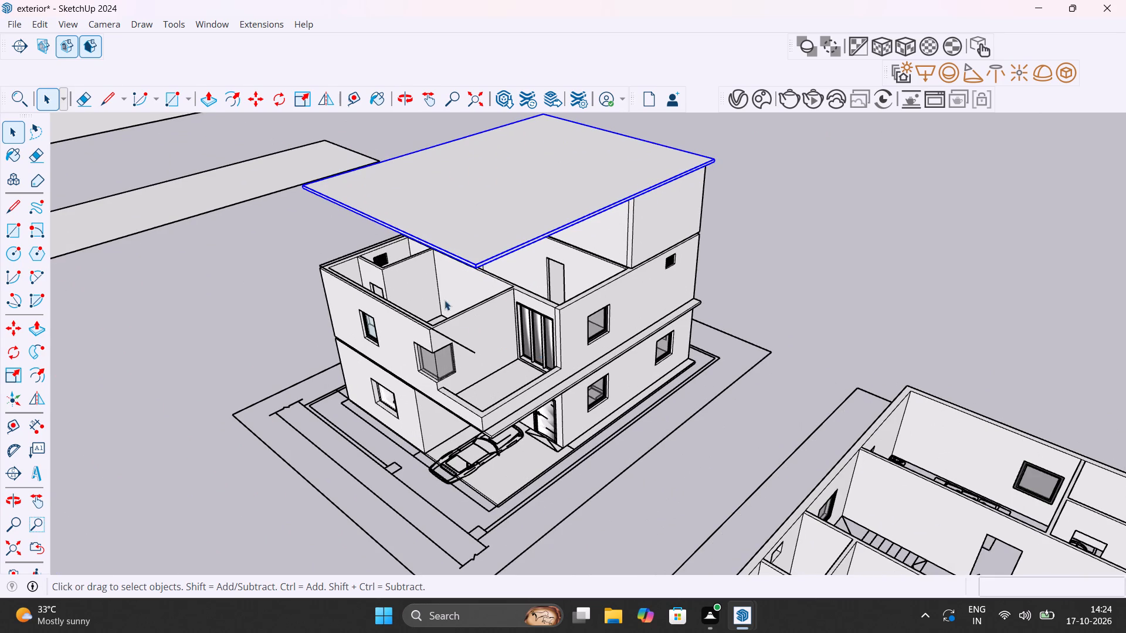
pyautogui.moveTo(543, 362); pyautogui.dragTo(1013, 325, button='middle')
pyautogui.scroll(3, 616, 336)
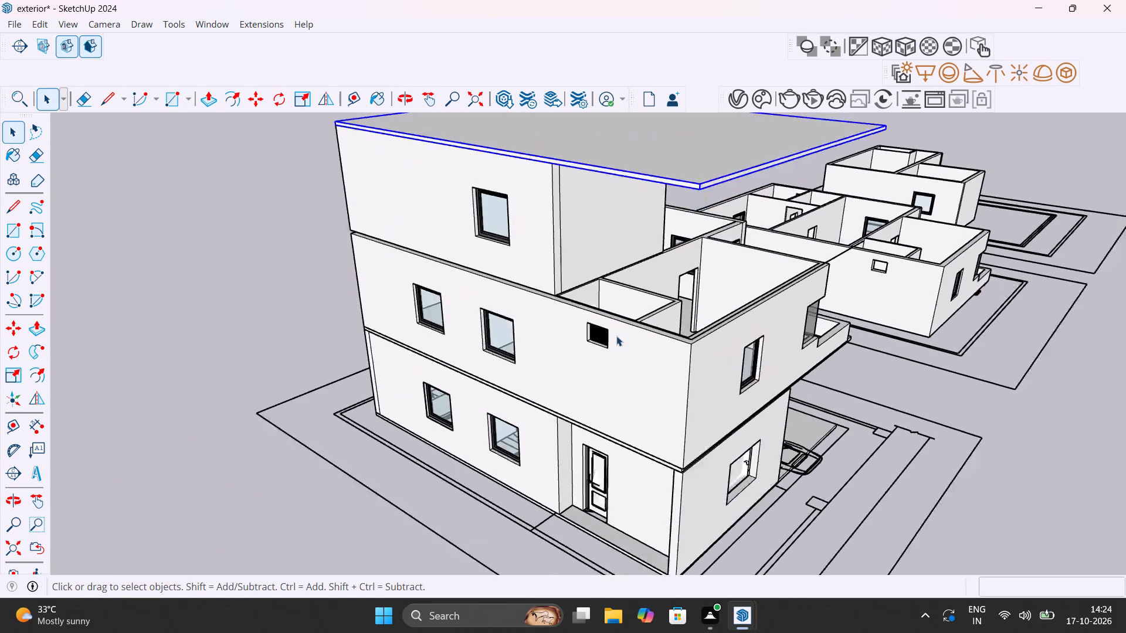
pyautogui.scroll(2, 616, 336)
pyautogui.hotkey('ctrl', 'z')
# Copy the terrace floor slab 10' 4" straight up by its bottom corner onto the top storey's walls, and deselect it.
pyautogui.scroll(-4, 551, 240)
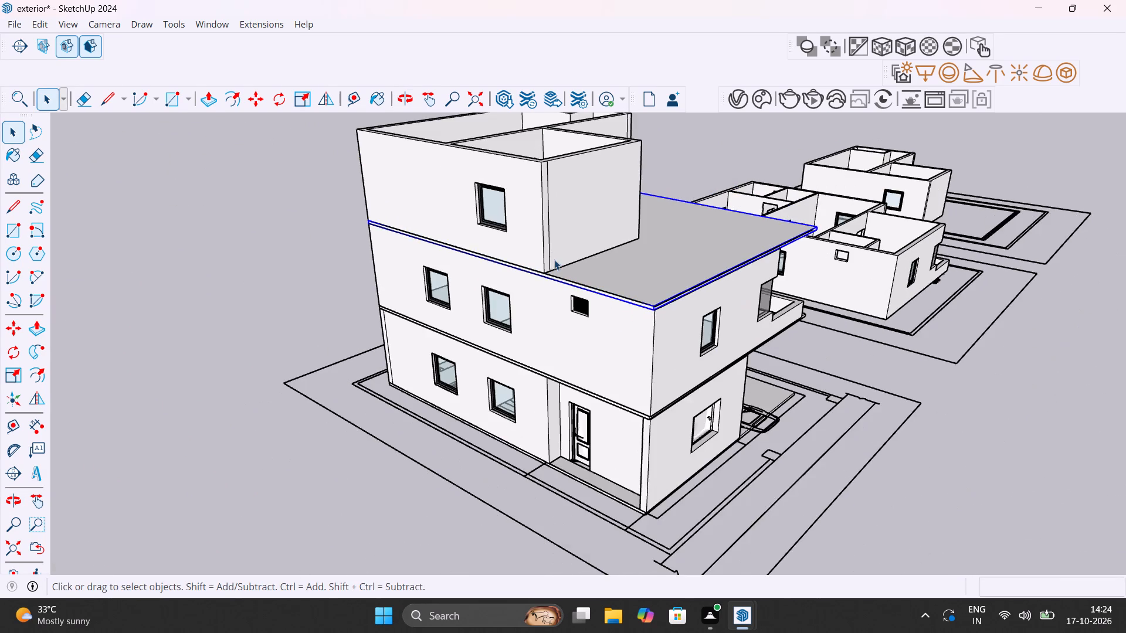
pyautogui.scroll(-4, 554, 260)
pyautogui.moveTo(517, 274); pyautogui.dragTo(776, 331, button='middle')
pyautogui.press('m')
pyautogui.scroll(3, 614, 308)
pyautogui.moveTo(609, 309); pyautogui.dragTo(759, 314, button='middle')
pyautogui.scroll(9, 592, 319)
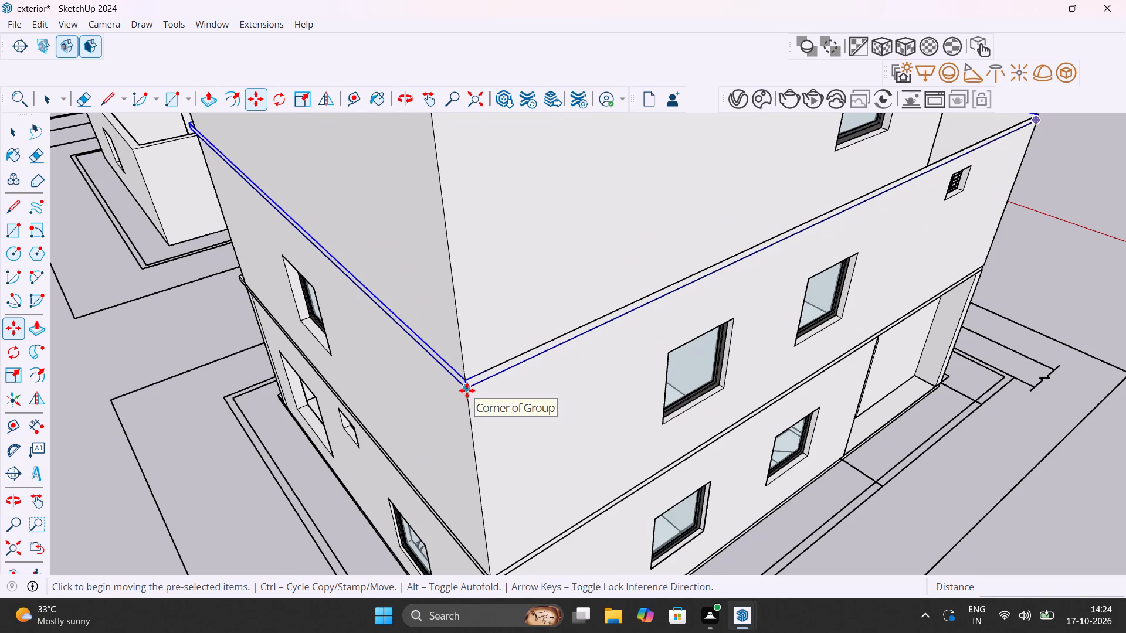
pyautogui.keyDown('ctrl'); pyautogui.click(467, 389); pyautogui.keyUp('ctrl')
pyautogui.scroll(-2, 436, 253)
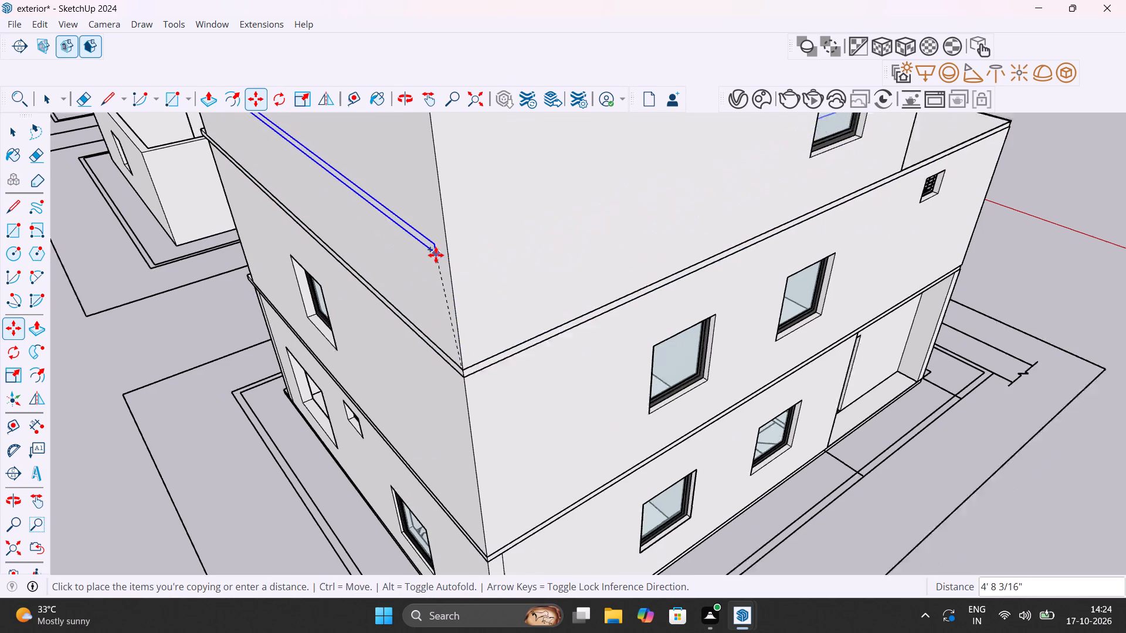
pyautogui.scroll(-8, 436, 255)
pyautogui.scroll(9, 439, 196)
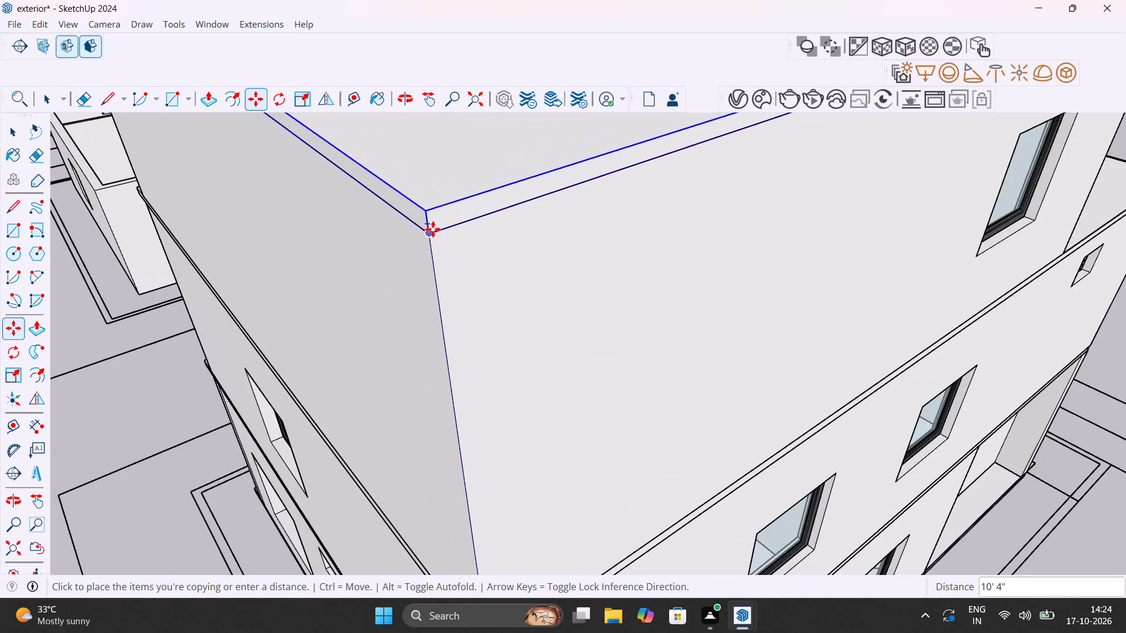
pyautogui.click(428, 236)
pyautogui.scroll(-18, 489, 287)
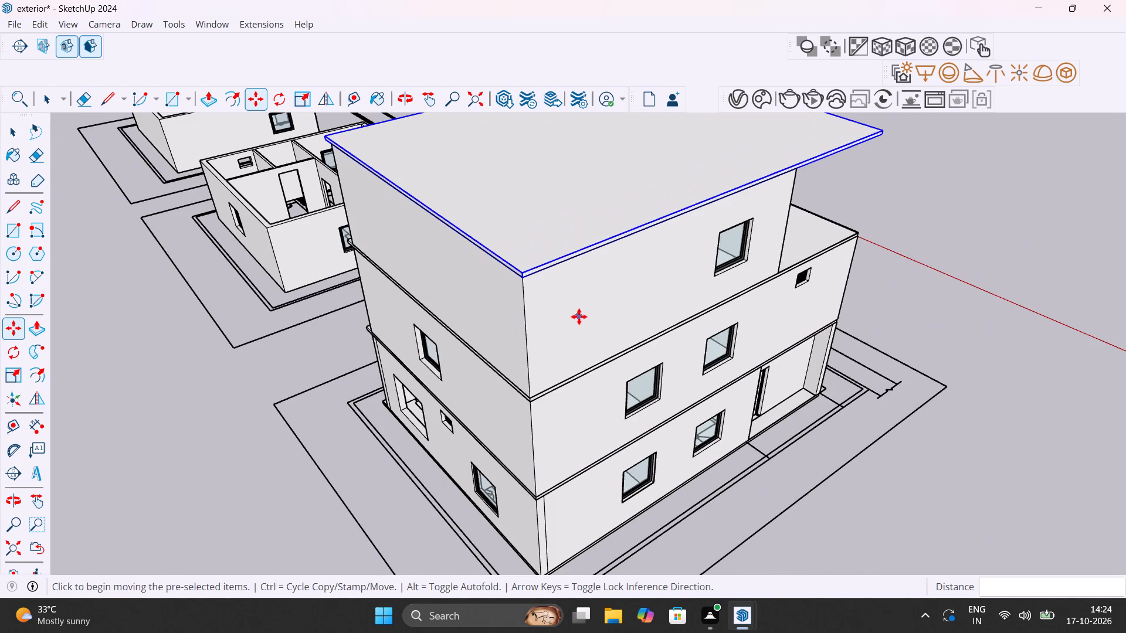
pyautogui.press('Escape')
pyautogui.press('space')
pyautogui.press('space')
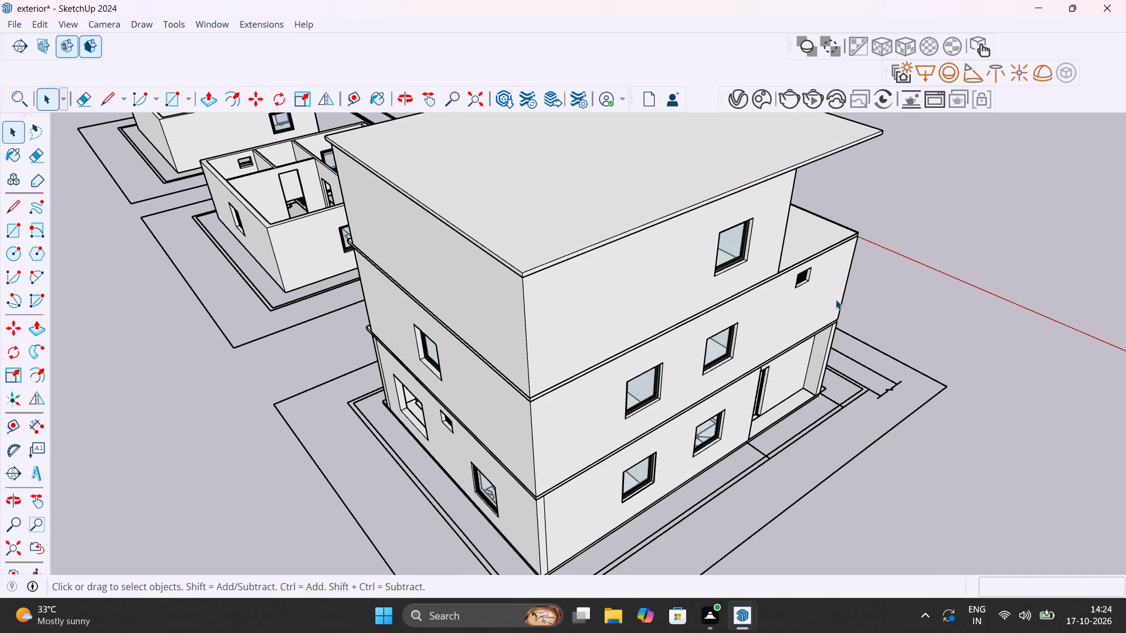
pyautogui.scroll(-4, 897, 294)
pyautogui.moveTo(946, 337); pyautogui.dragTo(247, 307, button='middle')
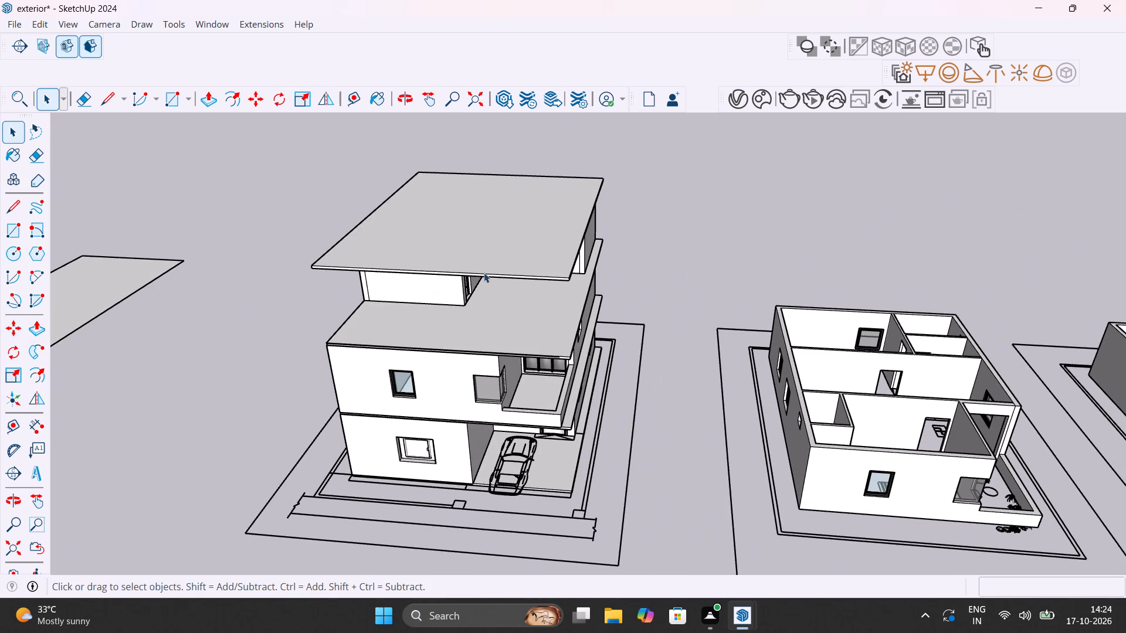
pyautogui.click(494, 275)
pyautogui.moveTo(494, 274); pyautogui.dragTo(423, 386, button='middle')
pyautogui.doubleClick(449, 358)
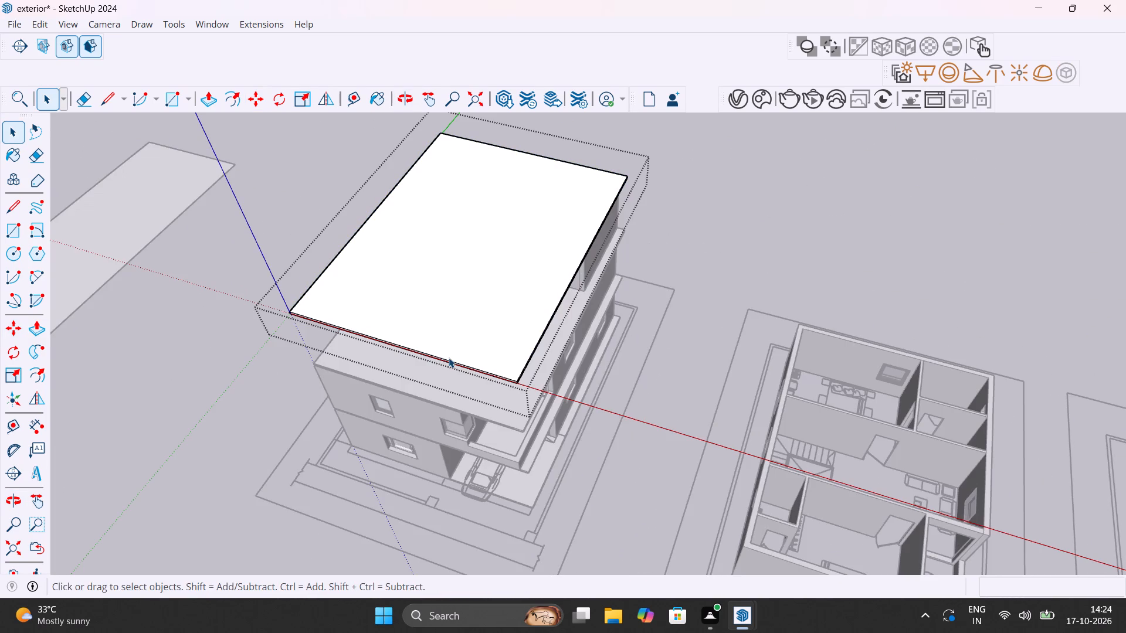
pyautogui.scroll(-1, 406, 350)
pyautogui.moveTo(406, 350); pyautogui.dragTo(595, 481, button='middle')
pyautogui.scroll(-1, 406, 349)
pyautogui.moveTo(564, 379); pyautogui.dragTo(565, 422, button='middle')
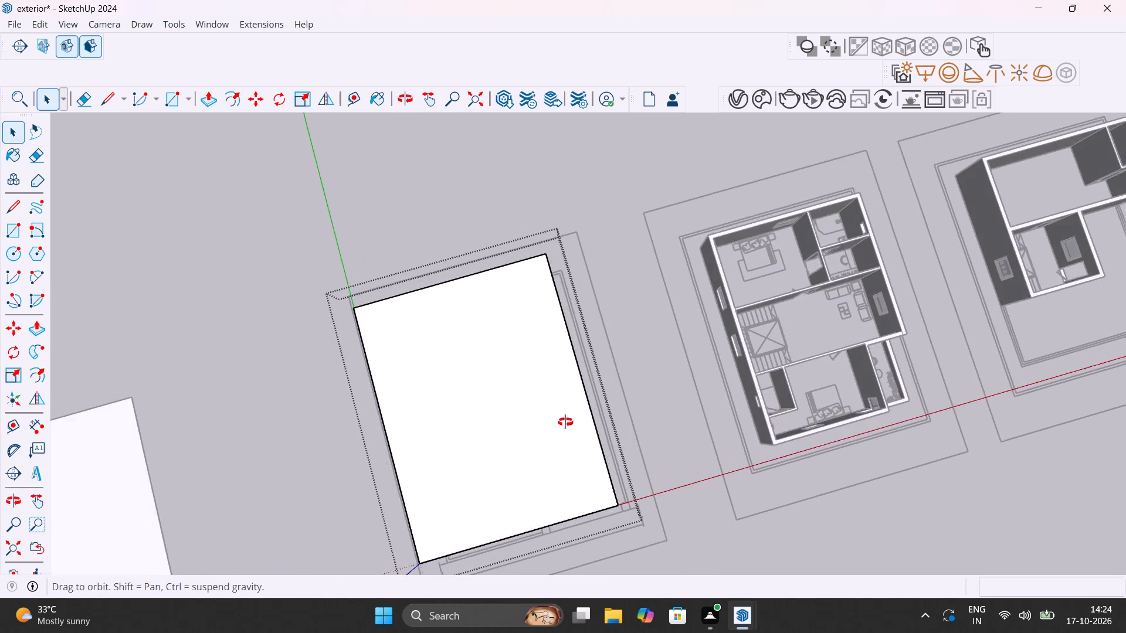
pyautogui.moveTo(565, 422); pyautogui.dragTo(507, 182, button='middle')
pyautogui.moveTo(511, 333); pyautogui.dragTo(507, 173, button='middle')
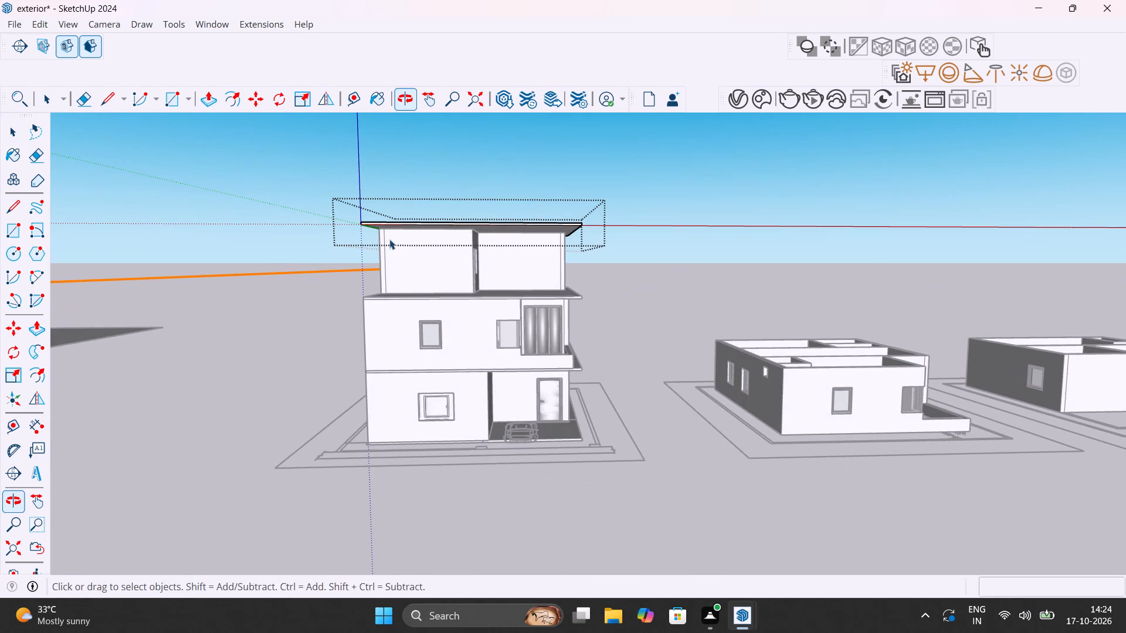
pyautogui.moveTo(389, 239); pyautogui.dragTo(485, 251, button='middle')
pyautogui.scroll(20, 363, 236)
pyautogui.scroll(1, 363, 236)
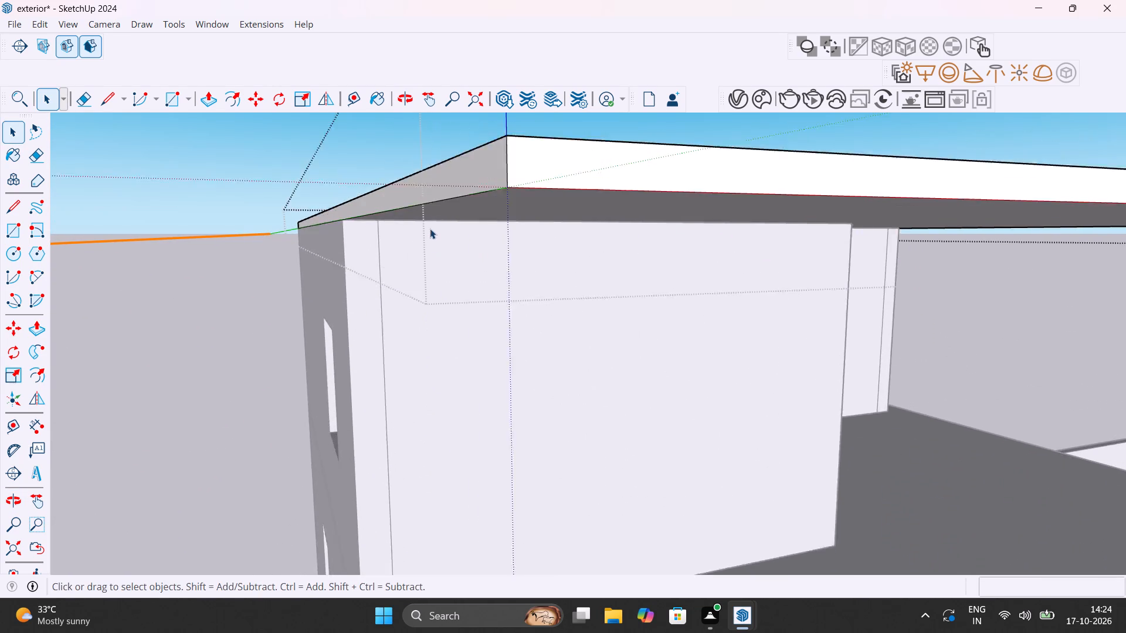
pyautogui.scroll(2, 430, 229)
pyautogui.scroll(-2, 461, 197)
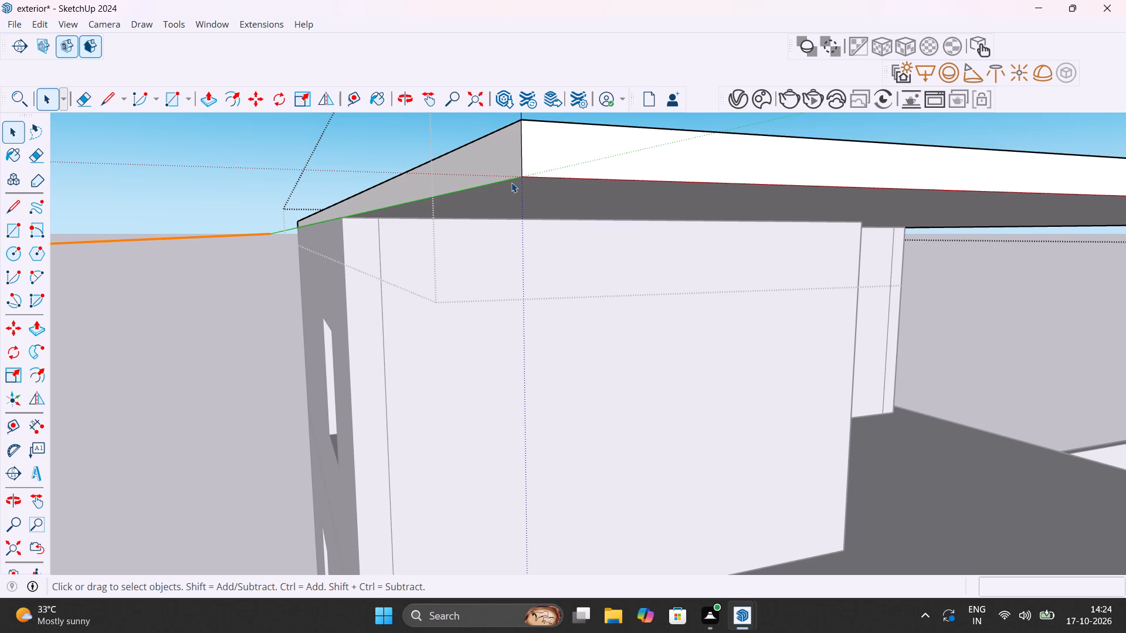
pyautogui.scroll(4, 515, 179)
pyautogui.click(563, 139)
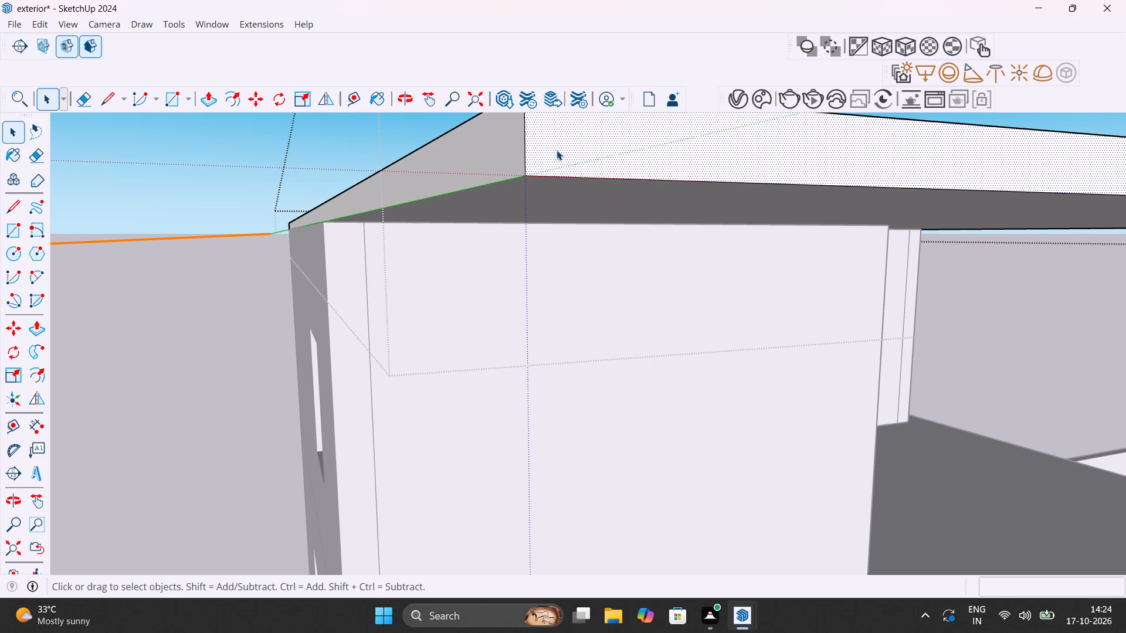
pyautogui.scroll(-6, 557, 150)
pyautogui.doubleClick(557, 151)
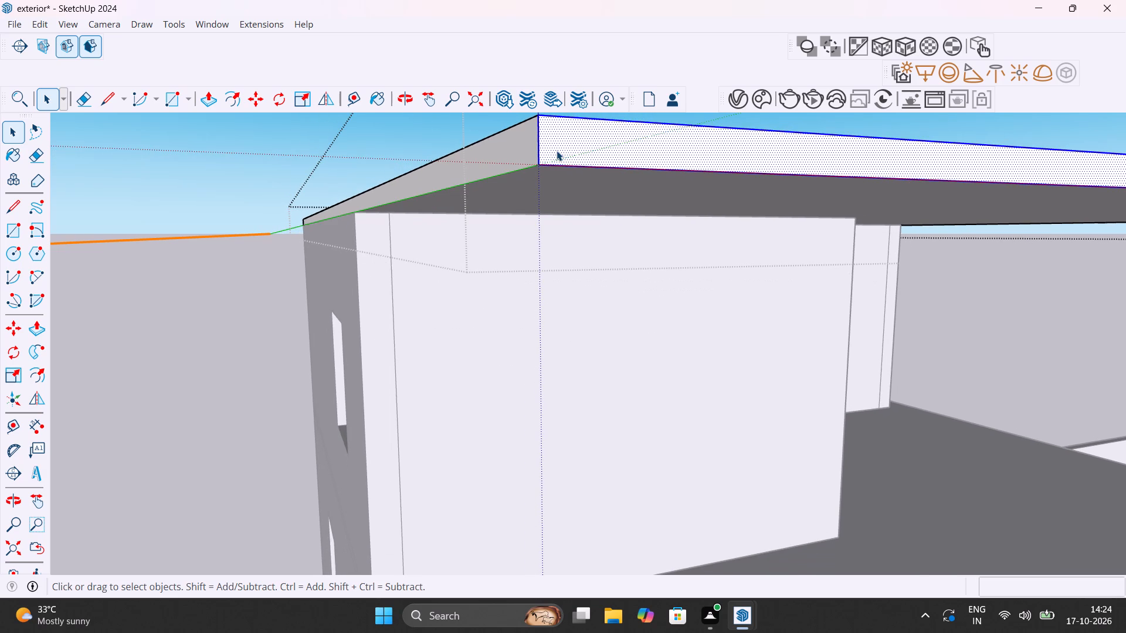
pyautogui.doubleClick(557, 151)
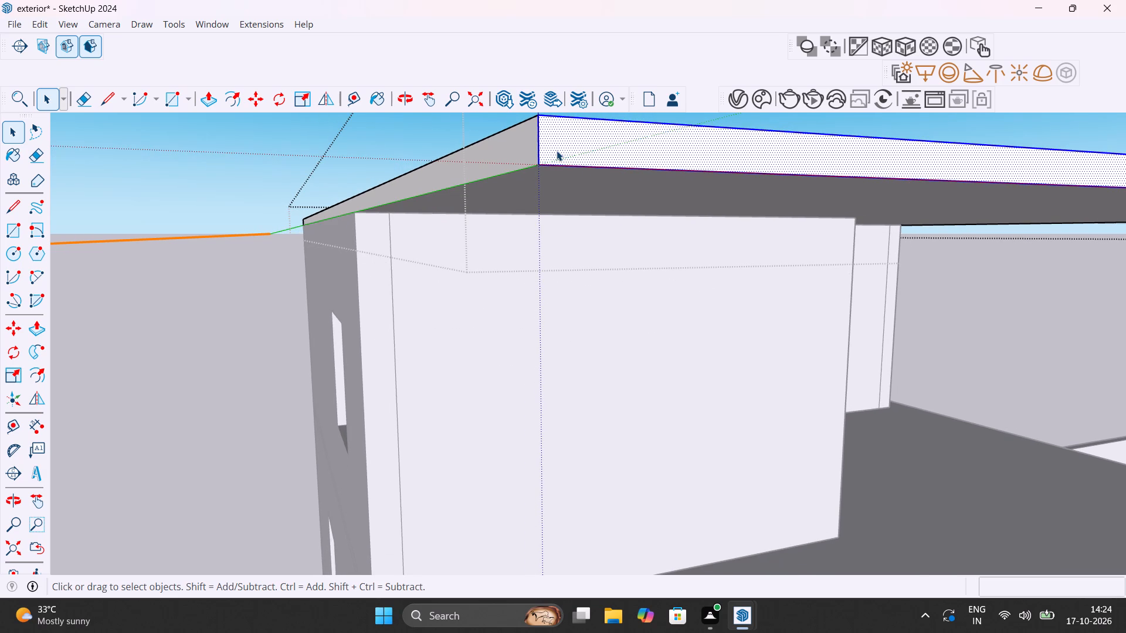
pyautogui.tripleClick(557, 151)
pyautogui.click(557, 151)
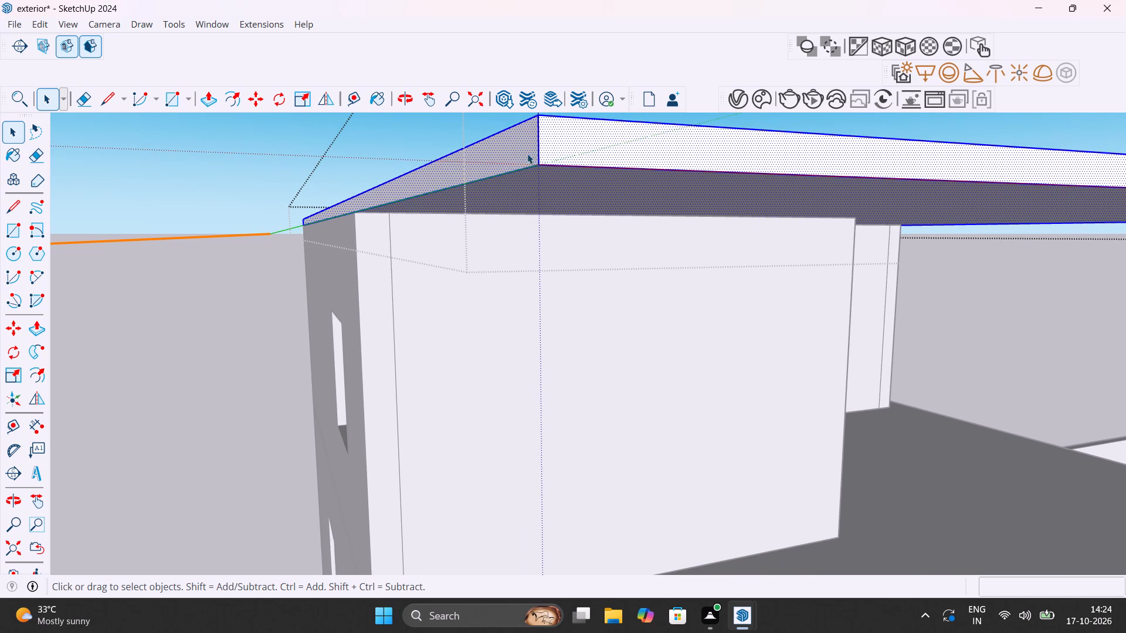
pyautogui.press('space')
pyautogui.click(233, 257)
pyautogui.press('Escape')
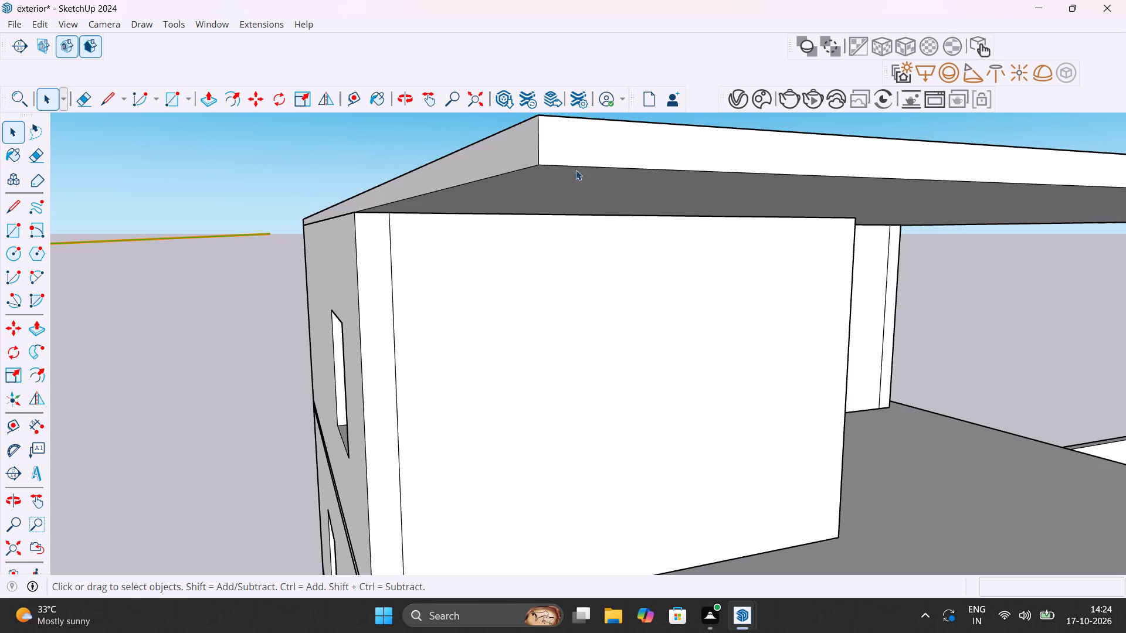
# Open the roof slab group and push its front edge face back about 12' 3" to the rooftop room's front wall.
pyautogui.doubleClick(550, 133)
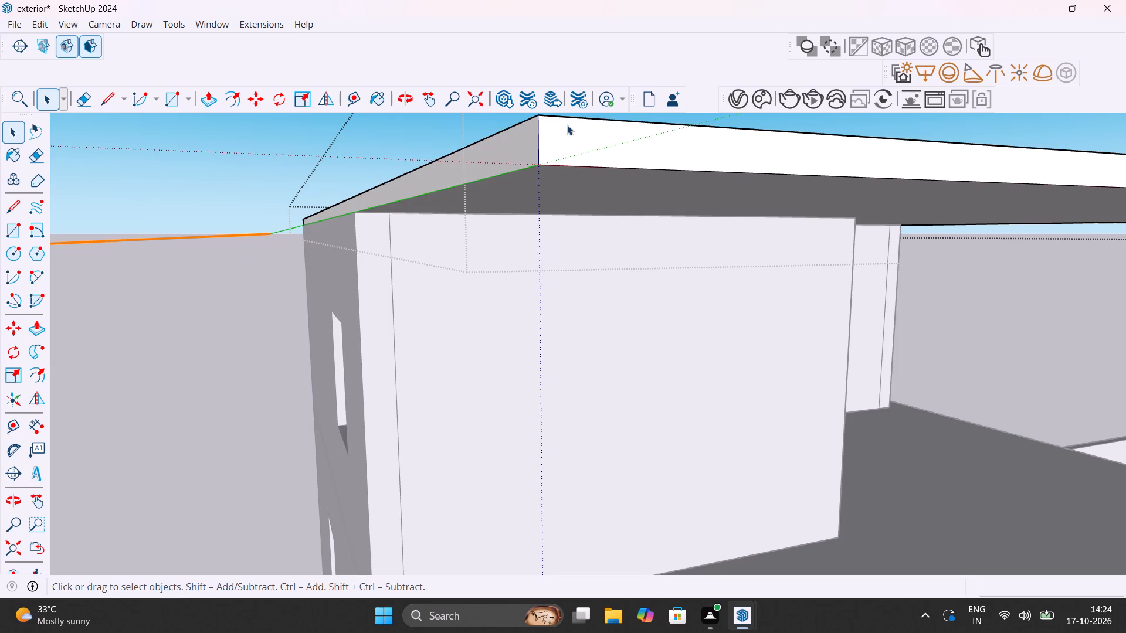
pyautogui.doubleClick(557, 132)
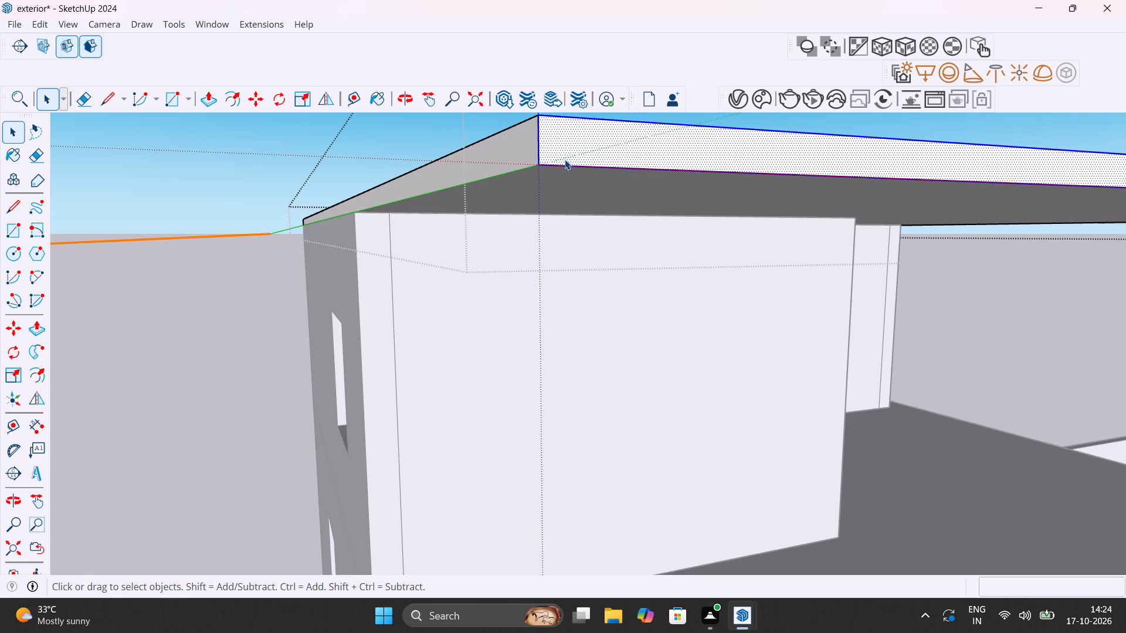
pyautogui.press('p')
pyautogui.click(570, 148)
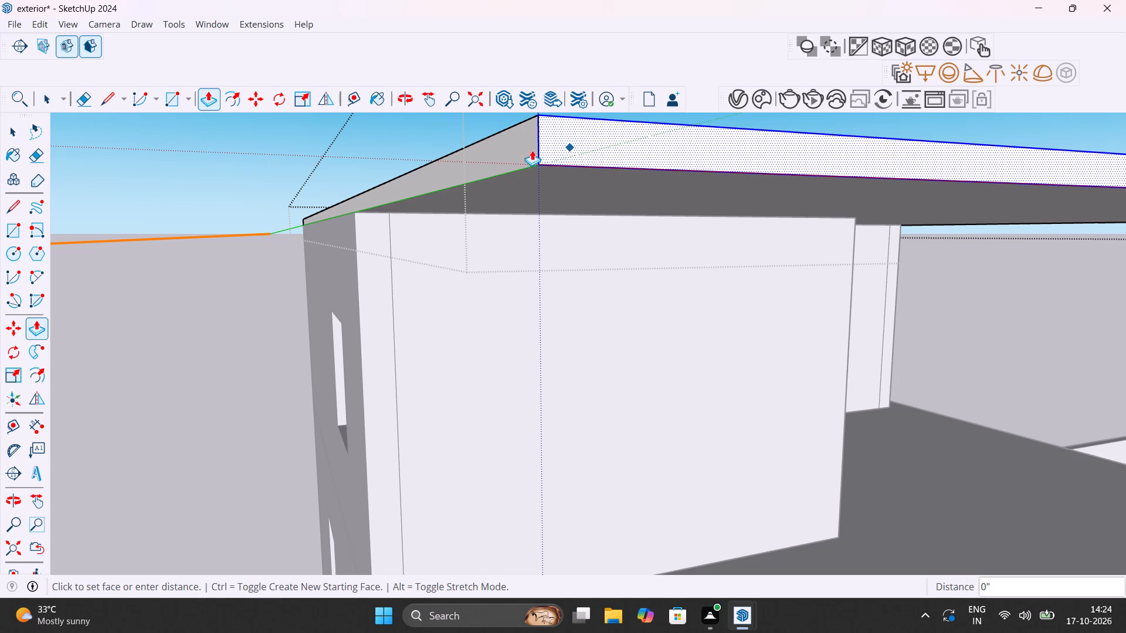
pyautogui.scroll(8, 367, 189)
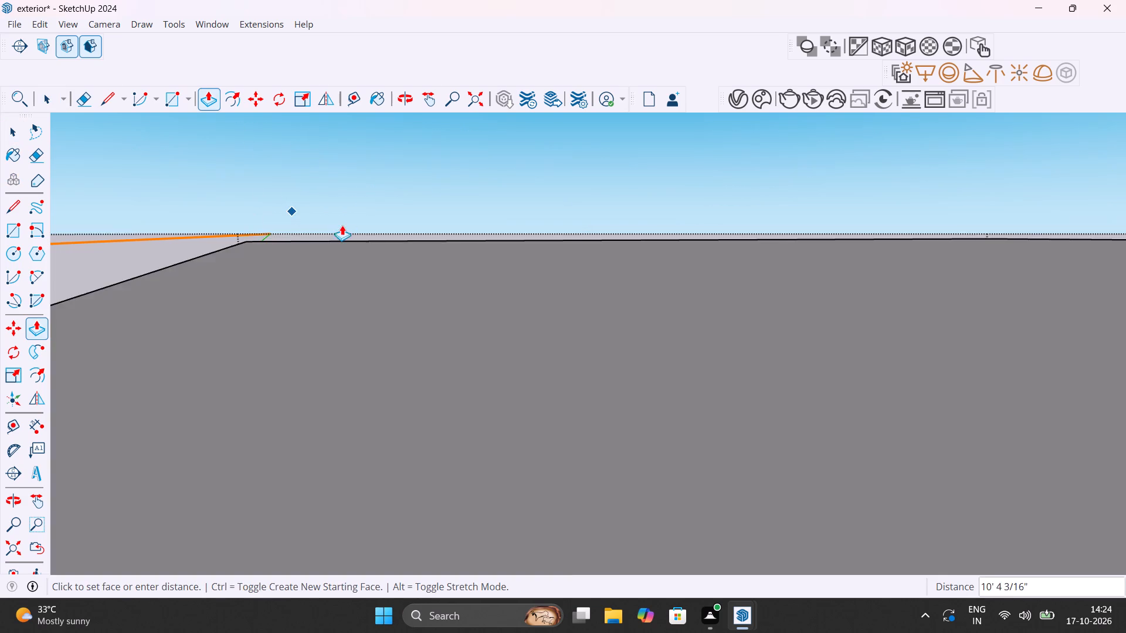
pyautogui.scroll(-4, 342, 225)
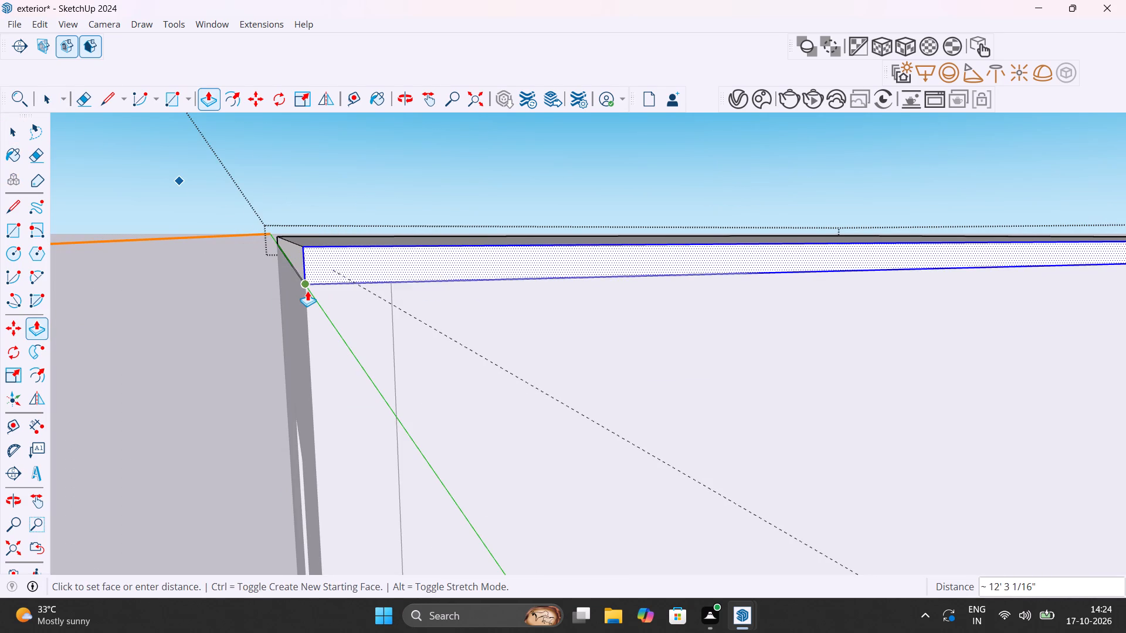
pyautogui.click(307, 291)
# Examine the shortened roof slab from above and from the front against the rooftop room's walls.
pyautogui.scroll(-18, 306, 289)
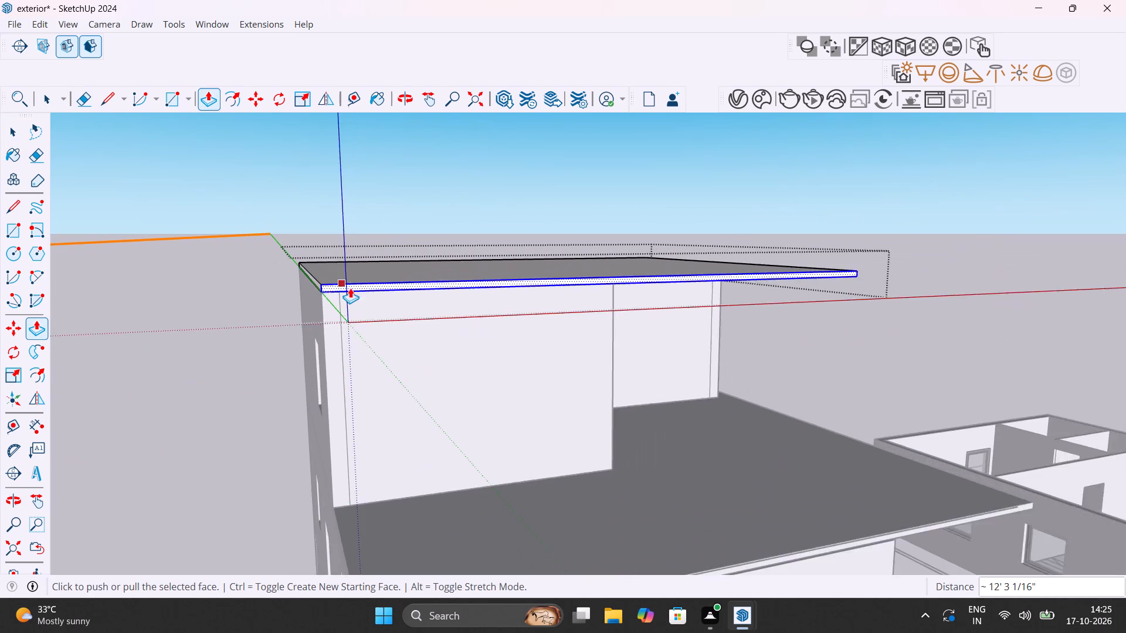
pyautogui.scroll(-5, 350, 288)
pyautogui.moveTo(537, 328); pyautogui.dragTo(246, 454, button='middle')
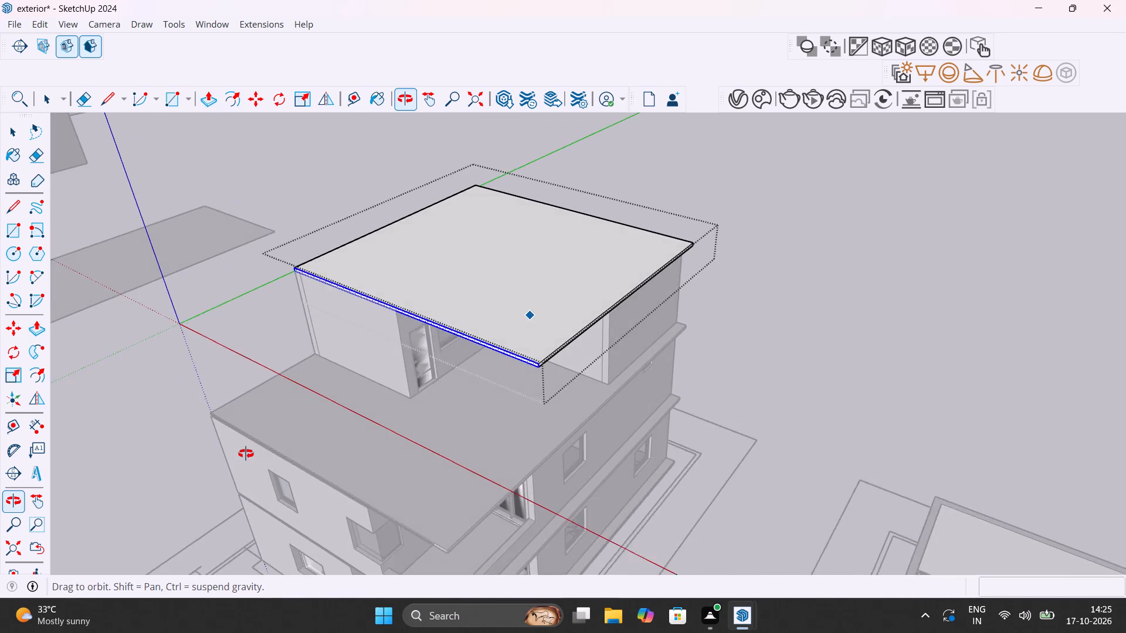
pyautogui.moveTo(246, 454); pyautogui.dragTo(246, 452, button='middle')
pyautogui.scroll(1, 246, 452)
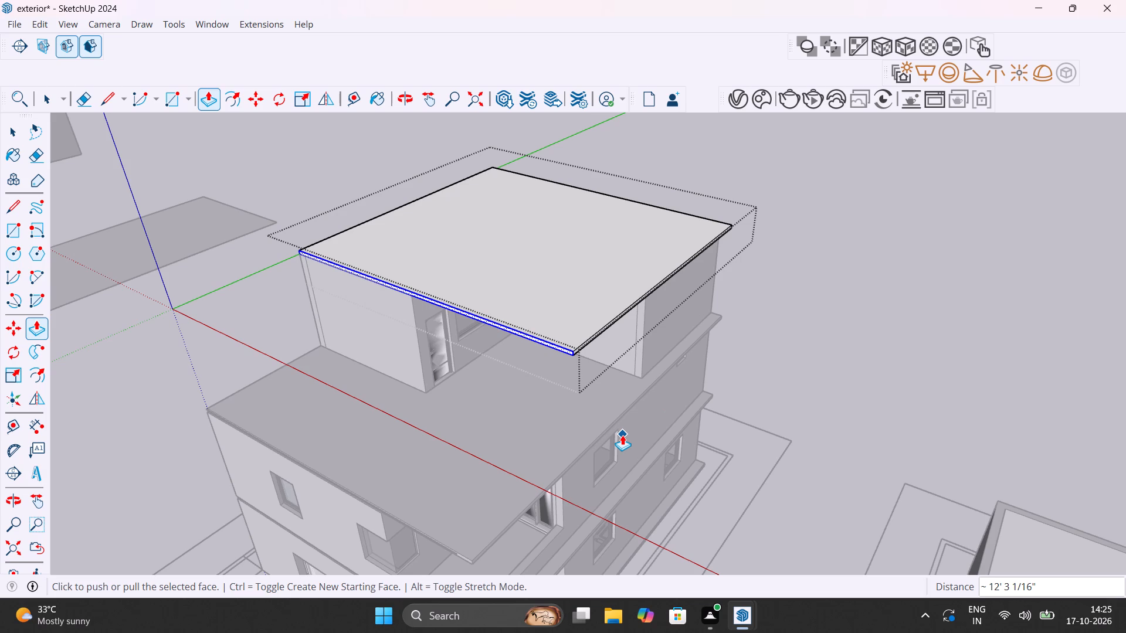
pyautogui.scroll(-8, 608, 475)
pyautogui.moveTo(615, 496); pyautogui.dragTo(553, 365, button='middle')
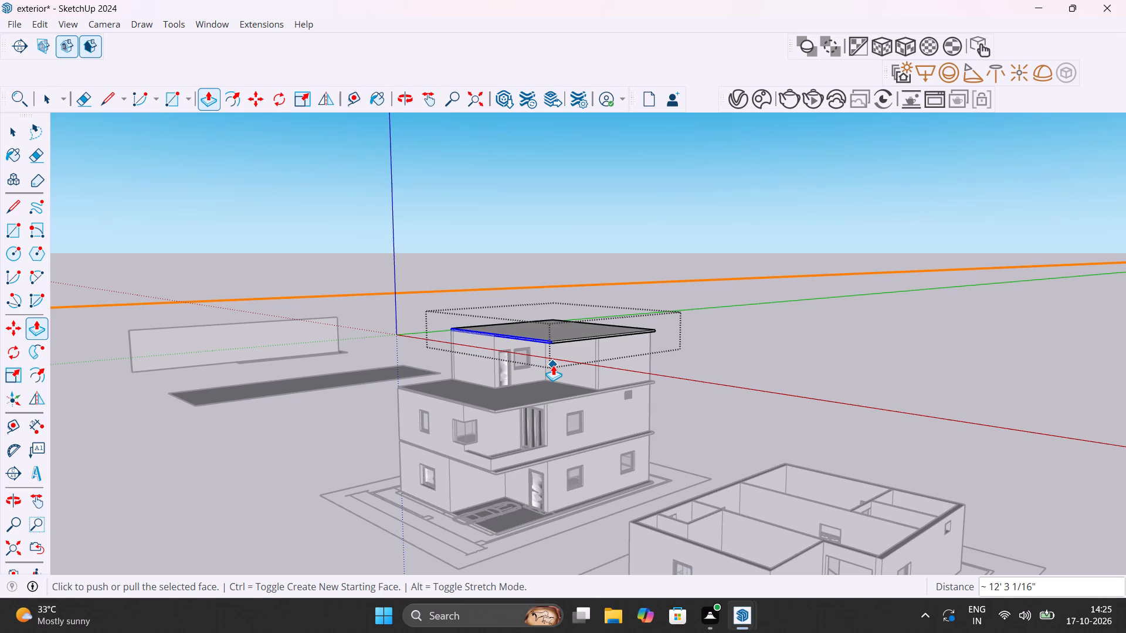
pyautogui.scroll(4, 542, 350)
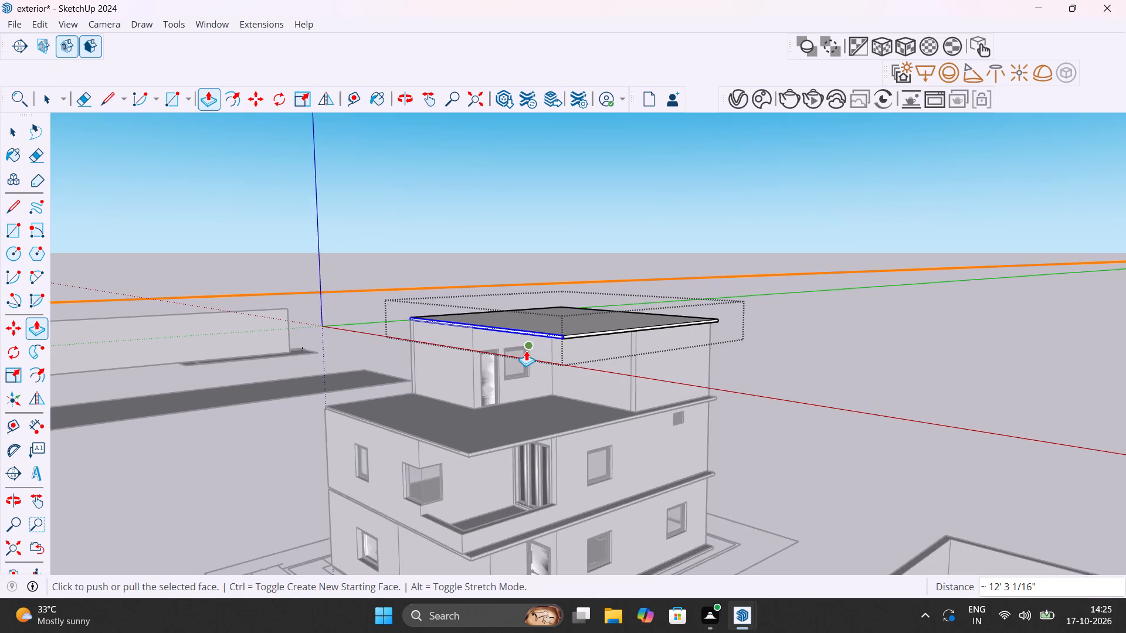
pyautogui.scroll(-8, 526, 350)
pyautogui.moveTo(524, 414); pyautogui.dragTo(556, 435, button='middle')
pyautogui.scroll(3, 457, 390)
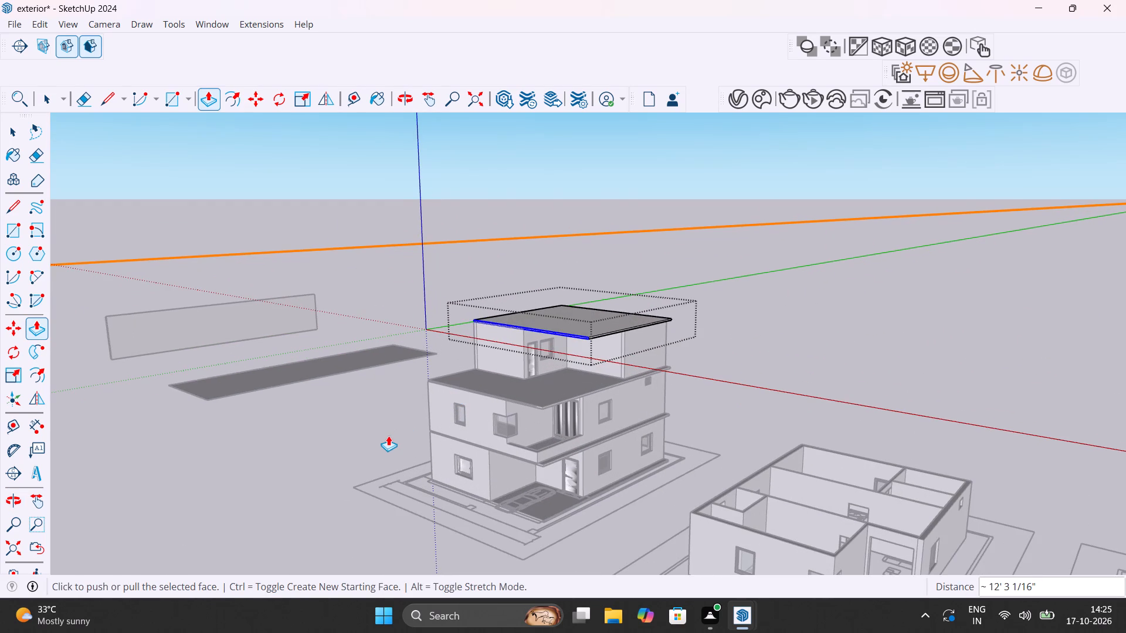
pyautogui.scroll(8, 497, 337)
pyautogui.scroll(3, 622, 325)
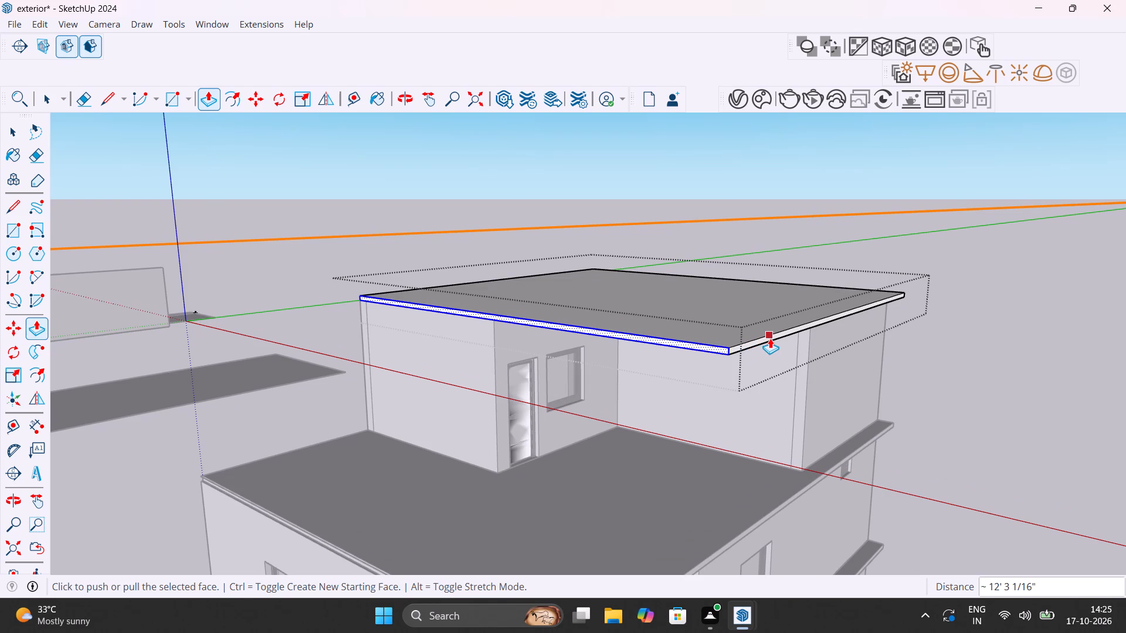
# Reopen the roof slab group and draw a line on its underside along the door wall, from the front wall corner to the inner corner.
pyautogui.press('space')
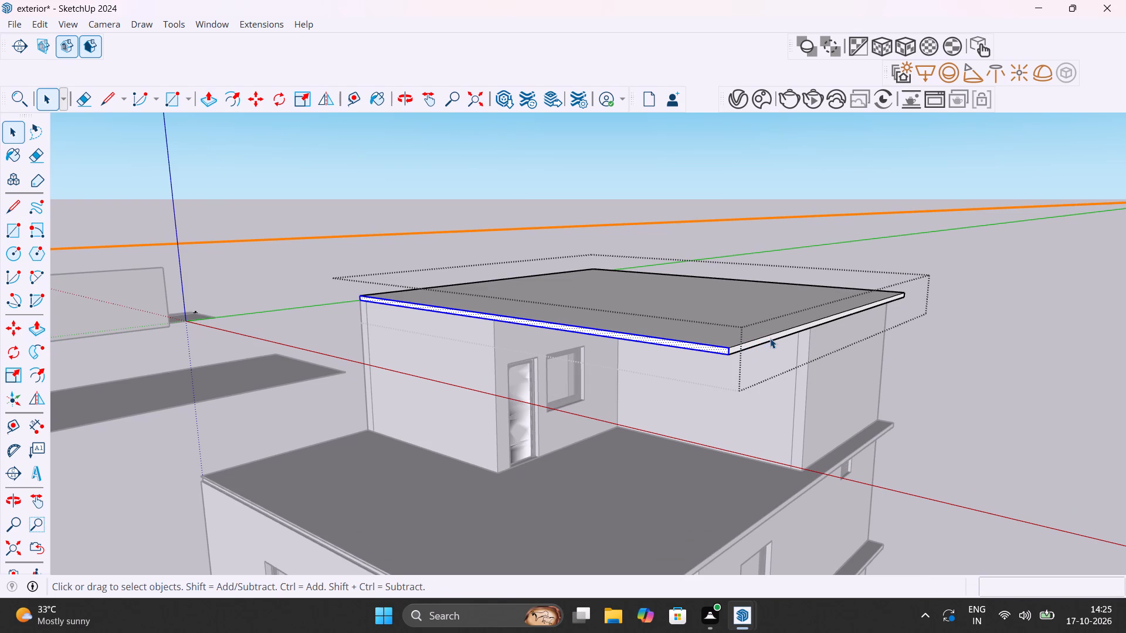
pyautogui.press('Escape')
pyautogui.press('Escape')
pyautogui.press('Escape')
pyautogui.doubleClick(698, 349)
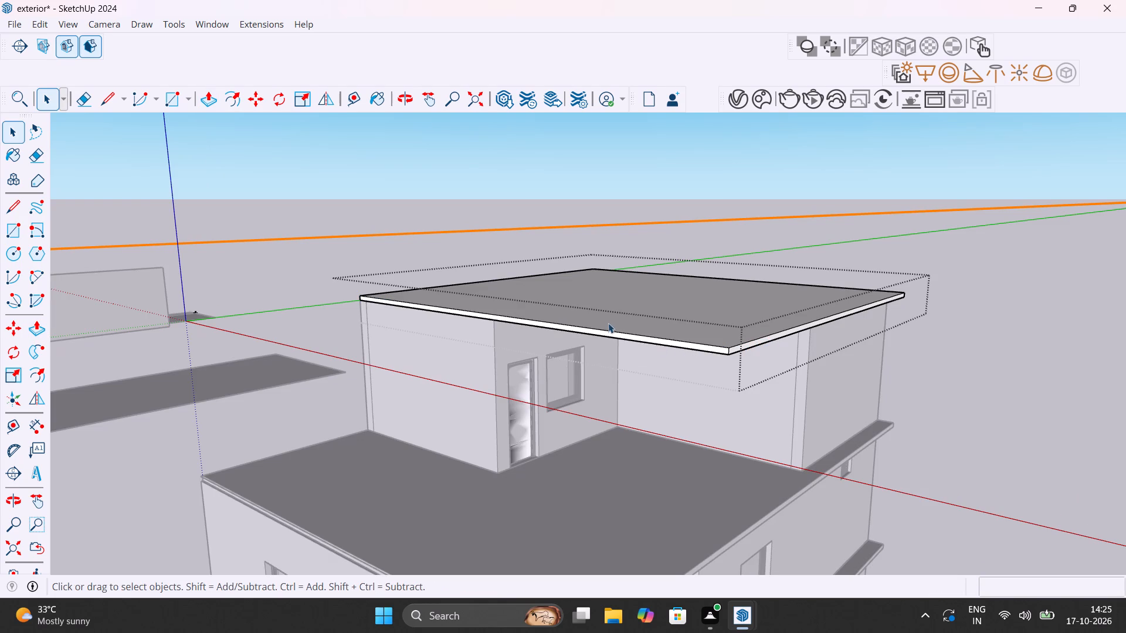
pyautogui.moveTo(711, 389); pyautogui.dragTo(698, 291, button='middle')
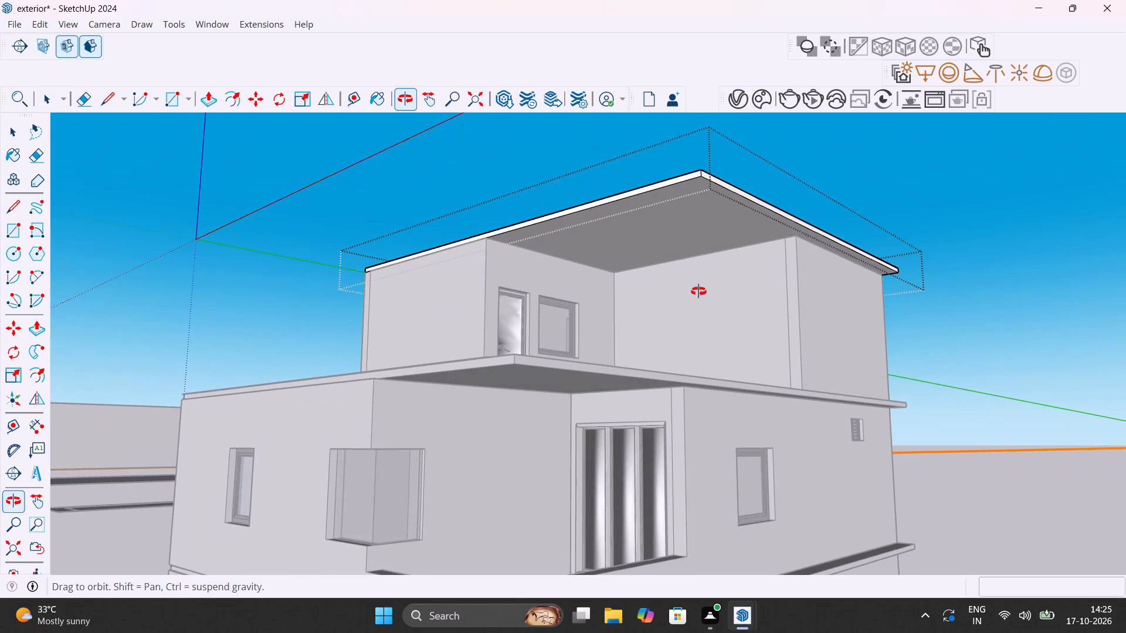
pyautogui.moveTo(698, 291); pyautogui.dragTo(696, 281, button='middle')
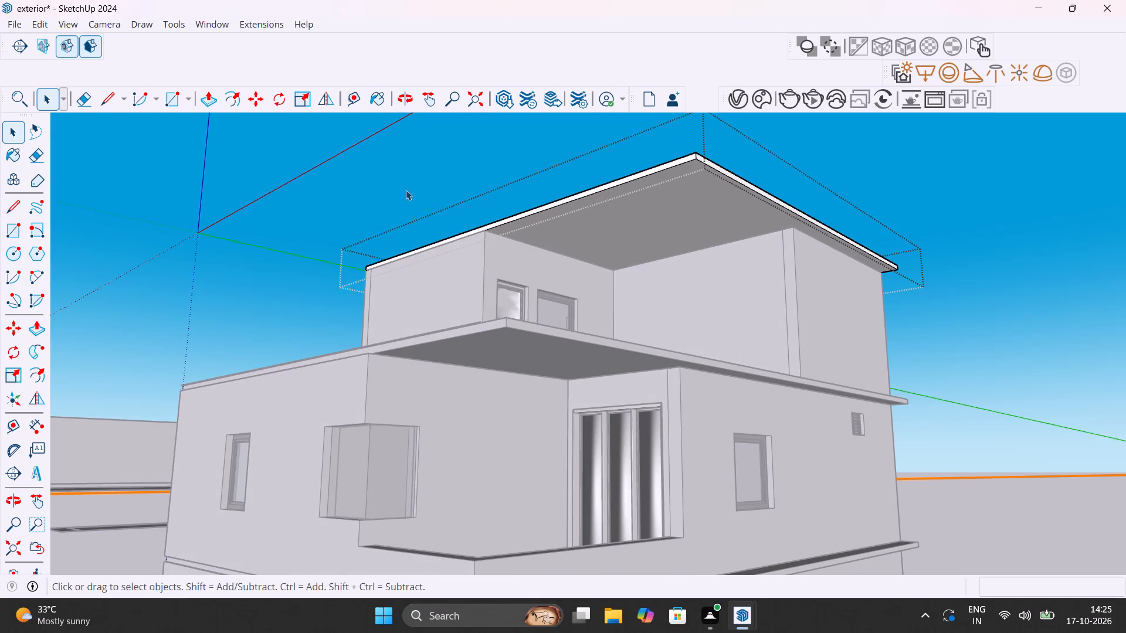
pyautogui.click(107, 96)
pyautogui.scroll(13, 452, 251)
pyautogui.click(457, 204)
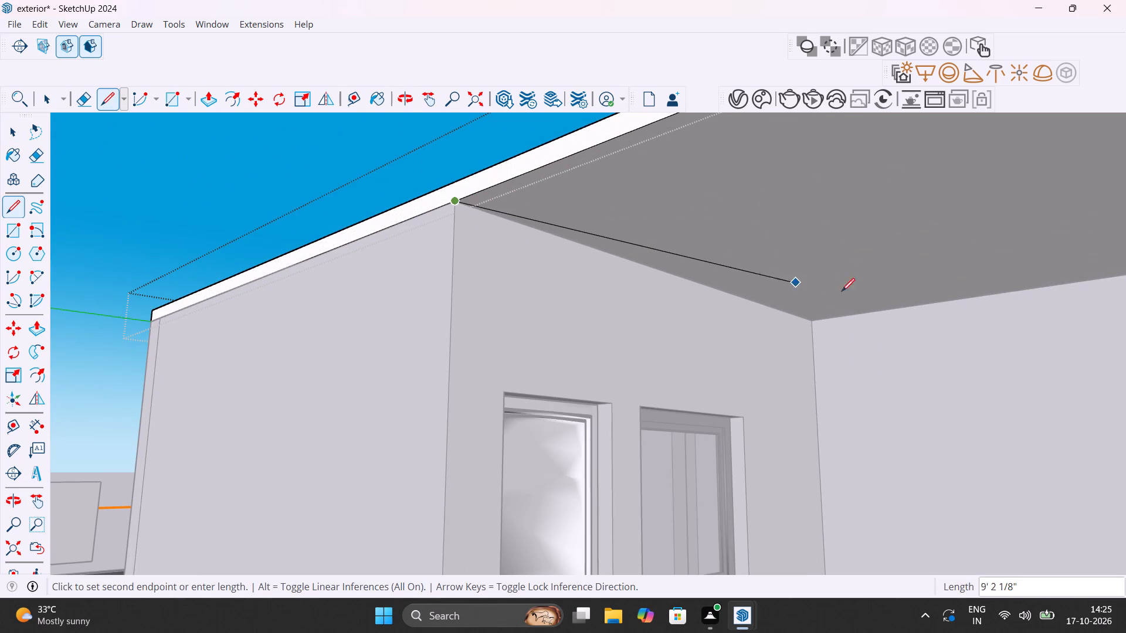
pyautogui.click(813, 325)
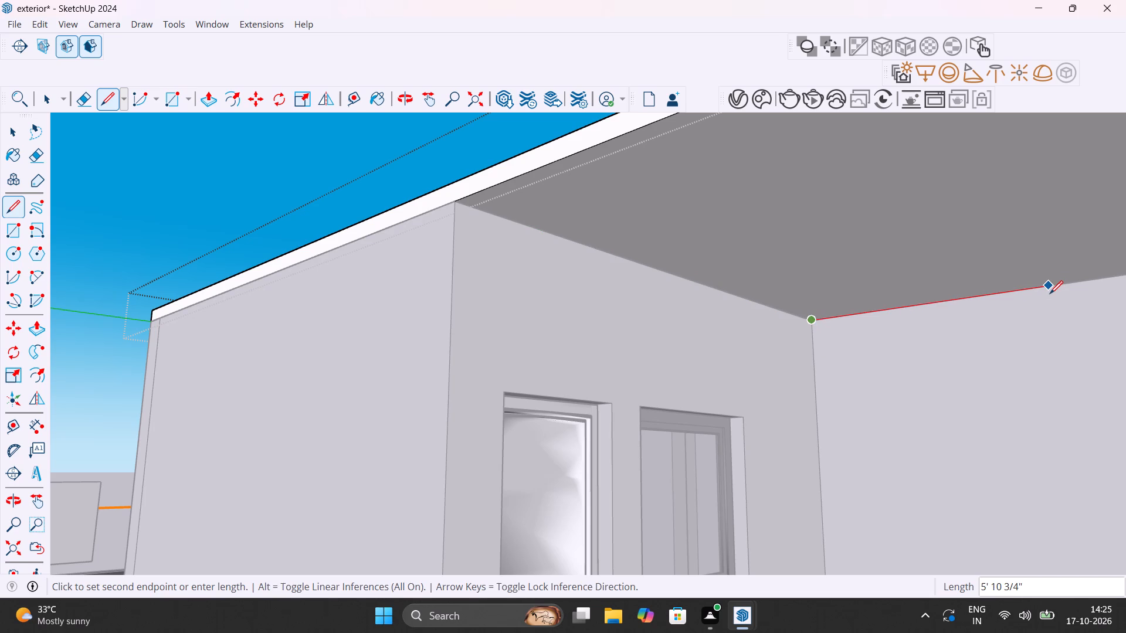
# Continue the underside line from the inner corner along the recessed wall to its outer corner and finish it.
pyautogui.scroll(-8, 1050, 294)
pyautogui.moveTo(1022, 349); pyautogui.dragTo(1033, 350, button='middle')
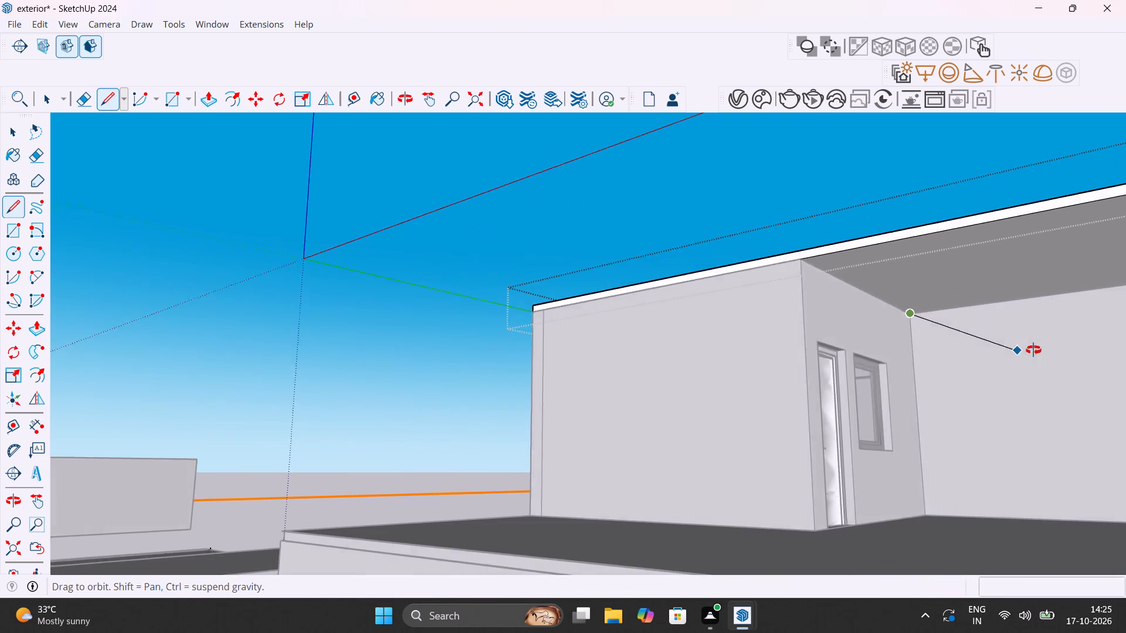
pyautogui.moveTo(1033, 350); pyautogui.dragTo(1125, 371, button='middle')
pyautogui.scroll(-8, 891, 365)
pyautogui.scroll(4, 1008, 336)
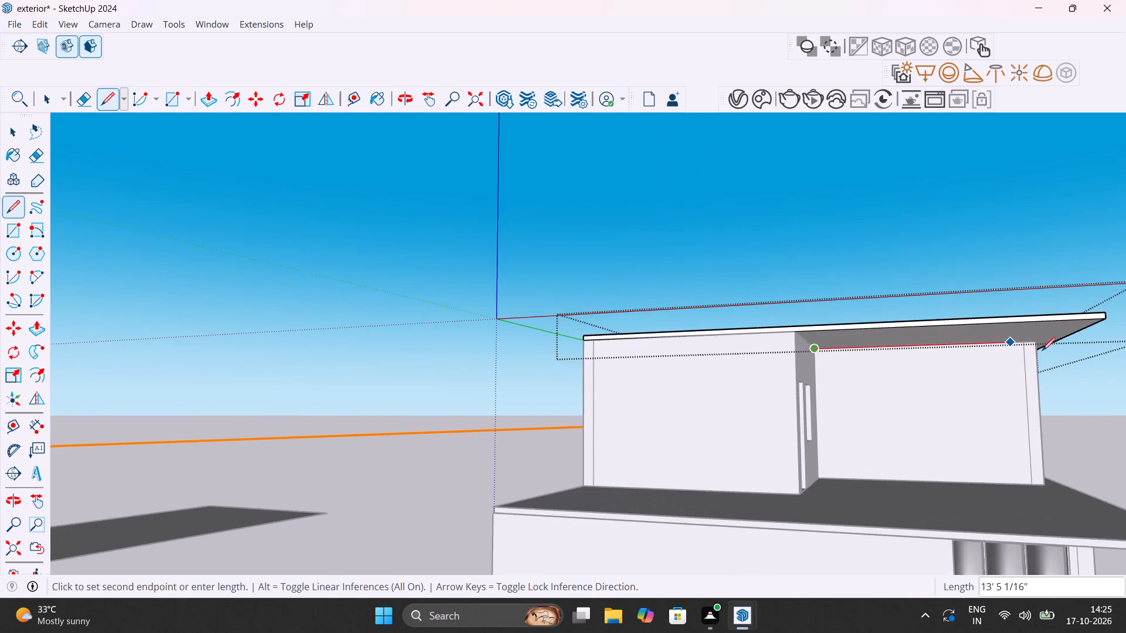
pyautogui.scroll(12, 1042, 350)
pyautogui.click(1024, 329)
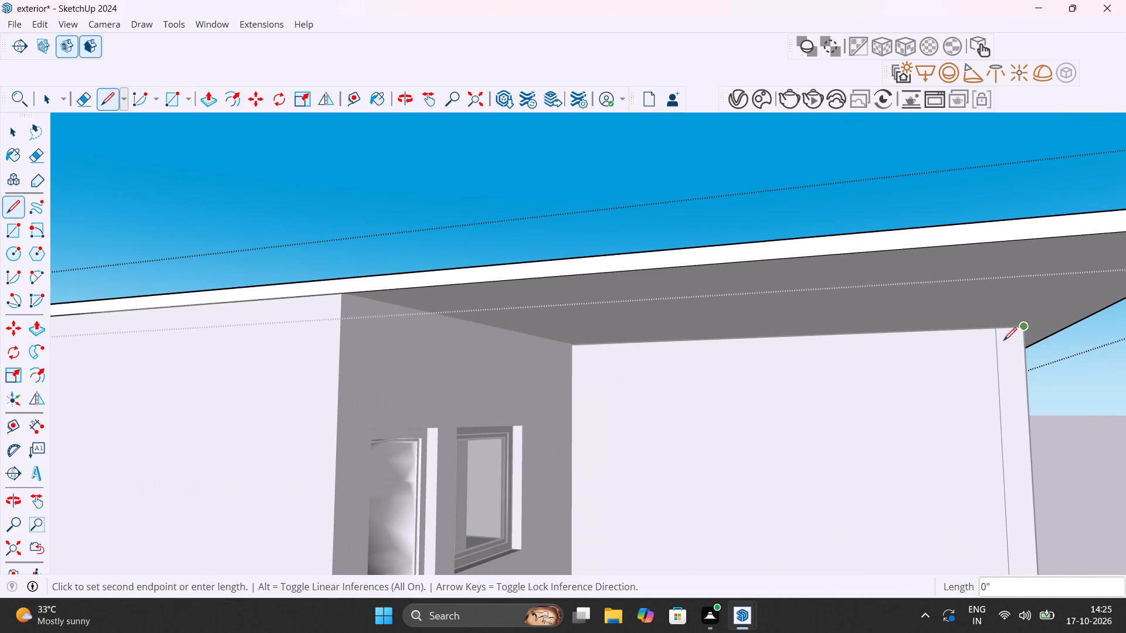
pyautogui.scroll(-3, 952, 370)
pyautogui.press('space')
# Draw a vertical line across the roof slab's front edge face at the wall corner where the recess begins.
pyautogui.scroll(-6, 944, 374)
pyautogui.moveTo(942, 380); pyautogui.dragTo(857, 420, button='middle')
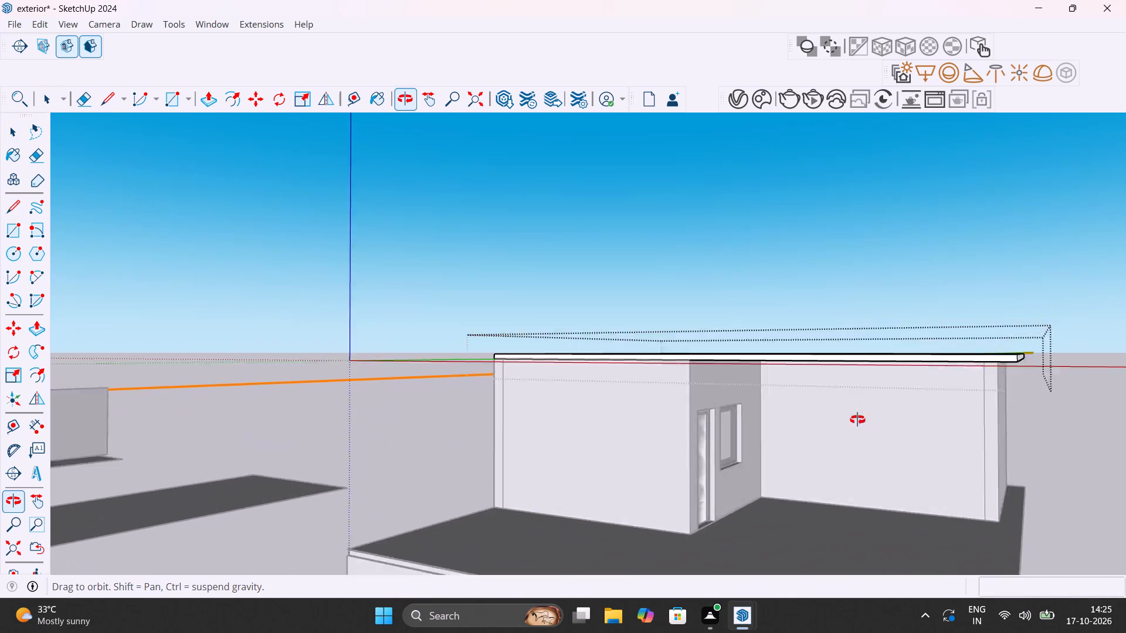
pyautogui.moveTo(857, 420); pyautogui.dragTo(778, 423, button='middle')
pyautogui.scroll(1, 778, 423)
pyautogui.doubleClick(800, 392)
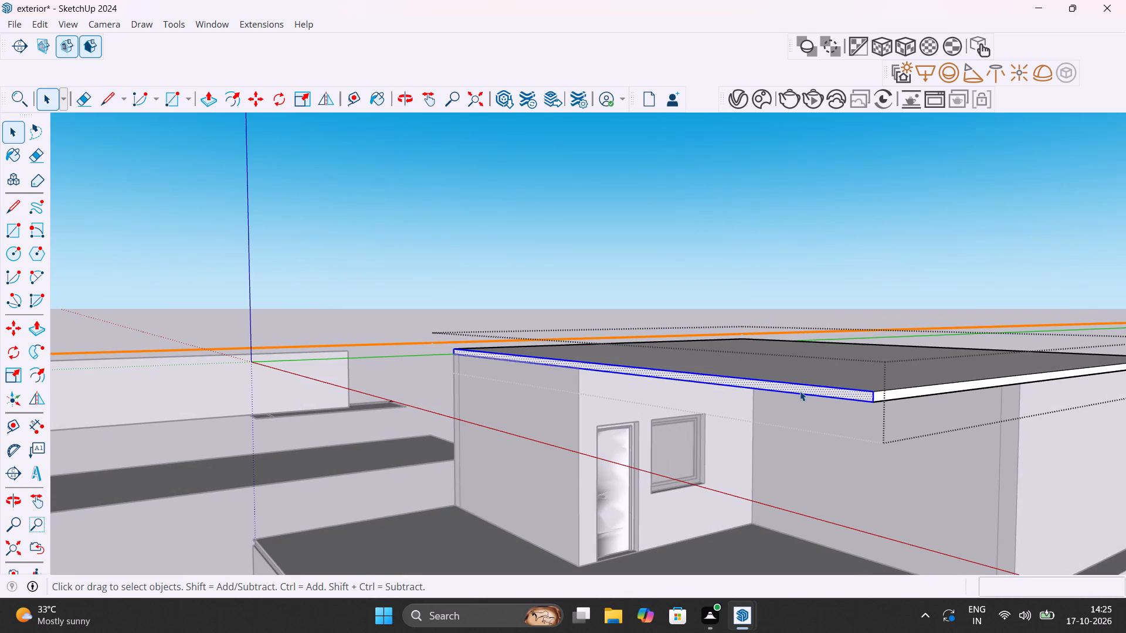
pyautogui.scroll(-1, 734, 441)
pyautogui.moveTo(734, 443); pyautogui.dragTo(734, 418, button='middle')
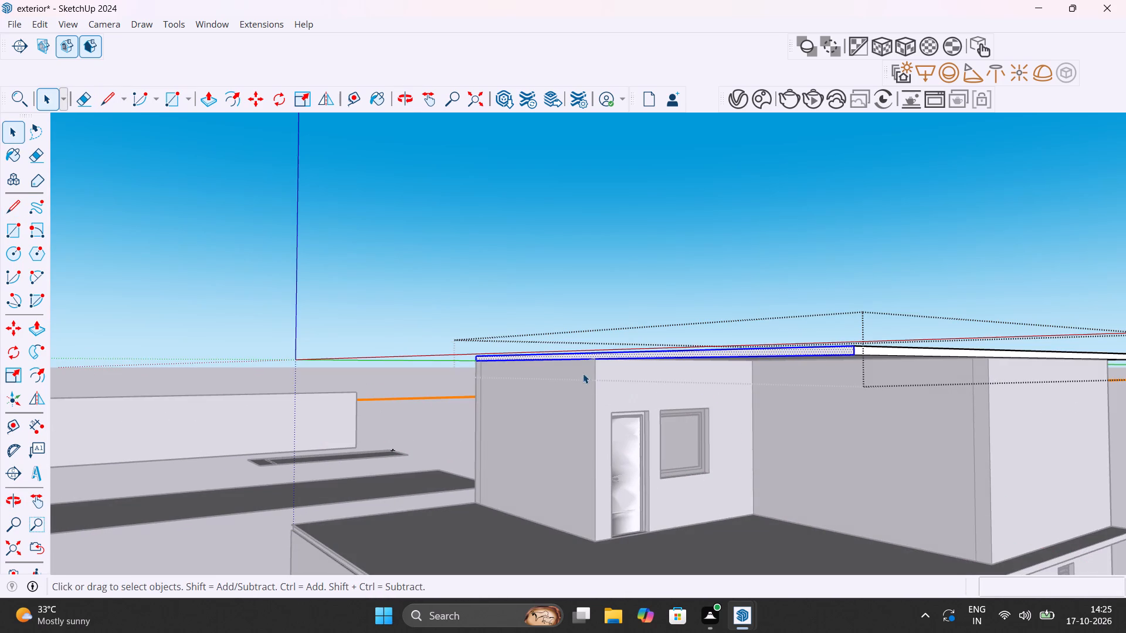
pyautogui.scroll(7, 583, 373)
pyautogui.click(111, 105)
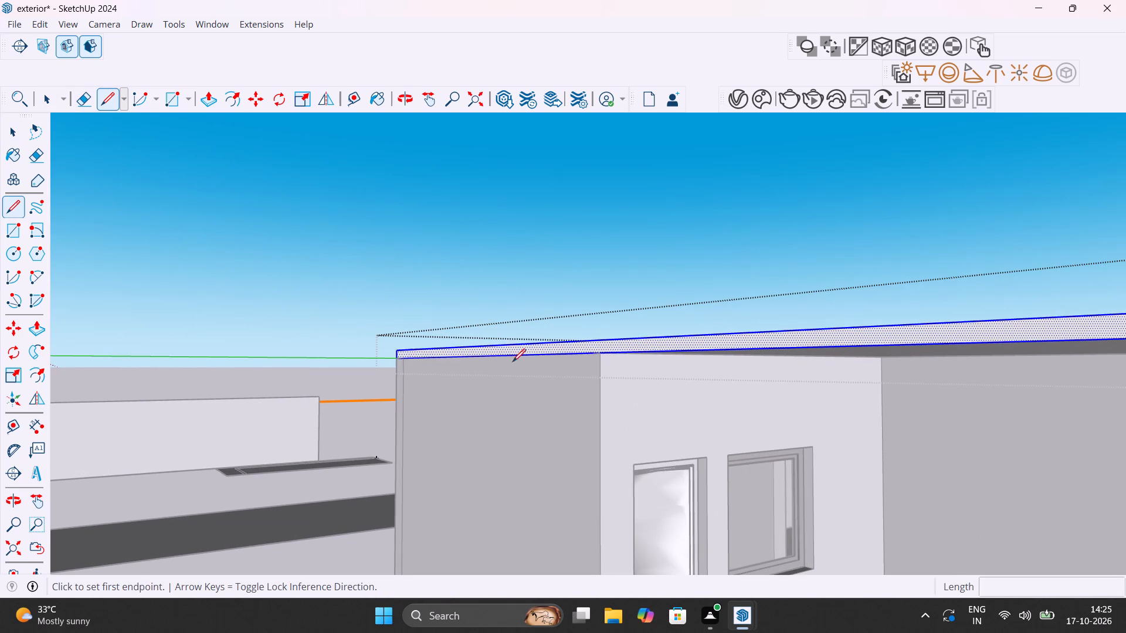
pyautogui.scroll(9, 520, 365)
pyautogui.click(601, 341)
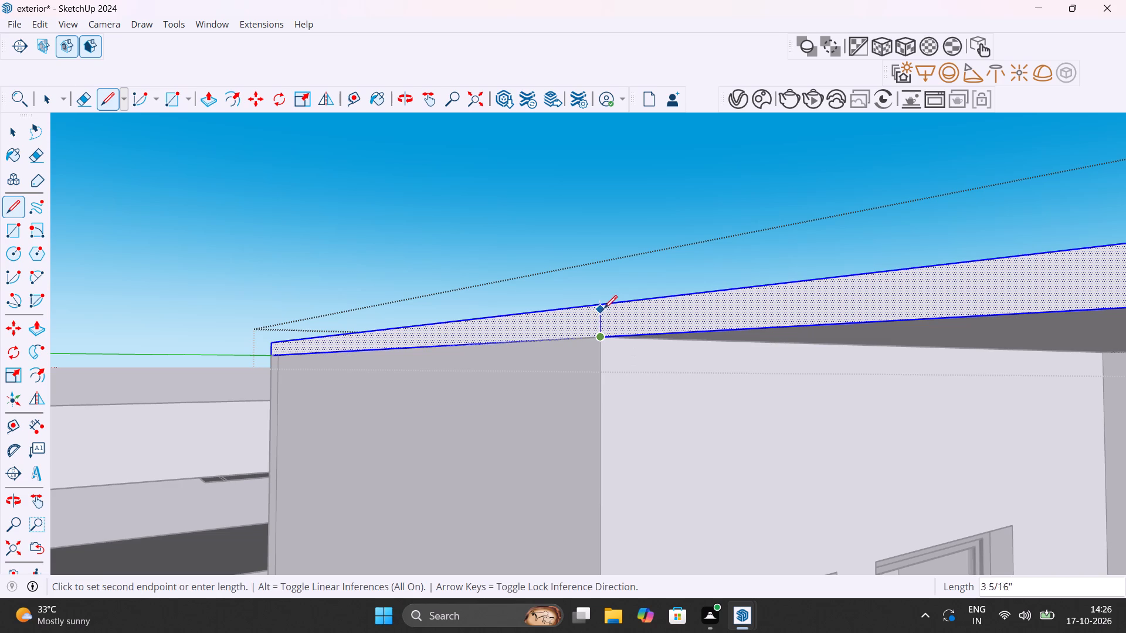
pyautogui.click(603, 305)
# Examine the roof slab's side overhang from below and around the outer wall corner, and leave the Line tool.
pyautogui.scroll(-14, 618, 331)
pyautogui.moveTo(907, 414); pyautogui.dragTo(701, 427, button='middle')
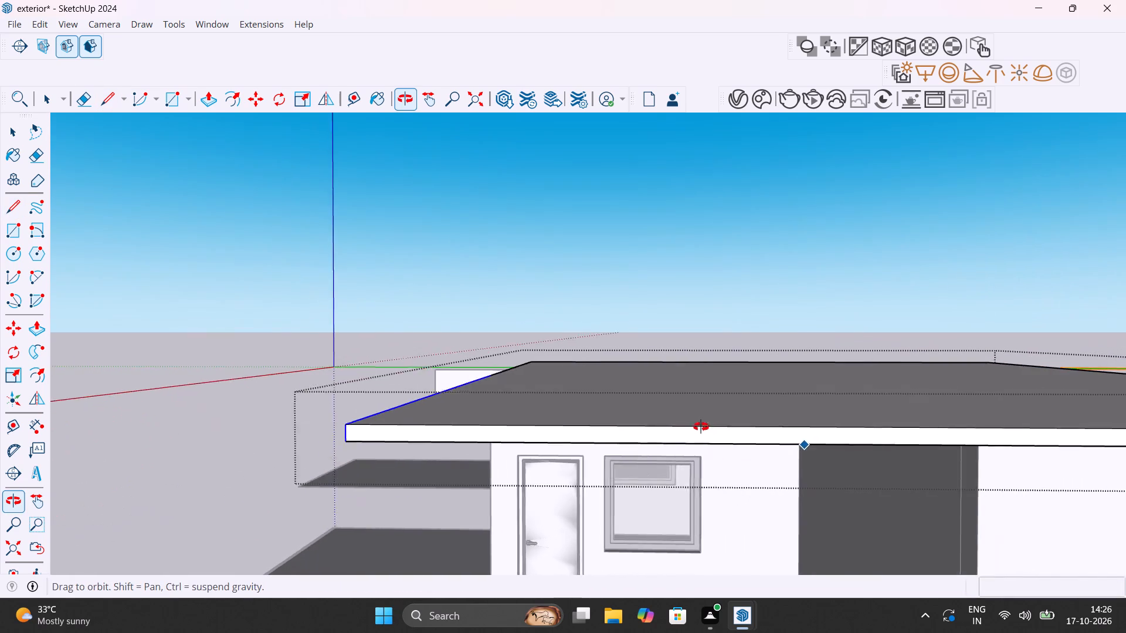
pyautogui.moveTo(701, 427); pyautogui.dragTo(691, 426, button='middle')
pyautogui.scroll(3, 816, 426)
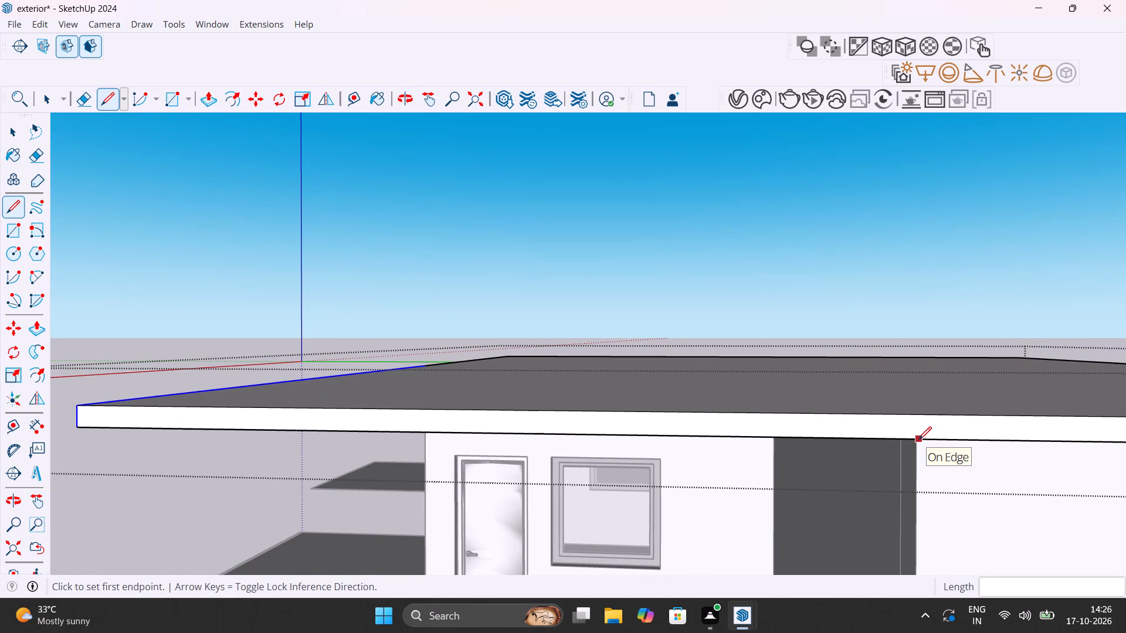
pyautogui.scroll(7, 918, 440)
pyautogui.moveTo(919, 461); pyautogui.dragTo(910, 413, button='middle')
pyautogui.scroll(3, 911, 407)
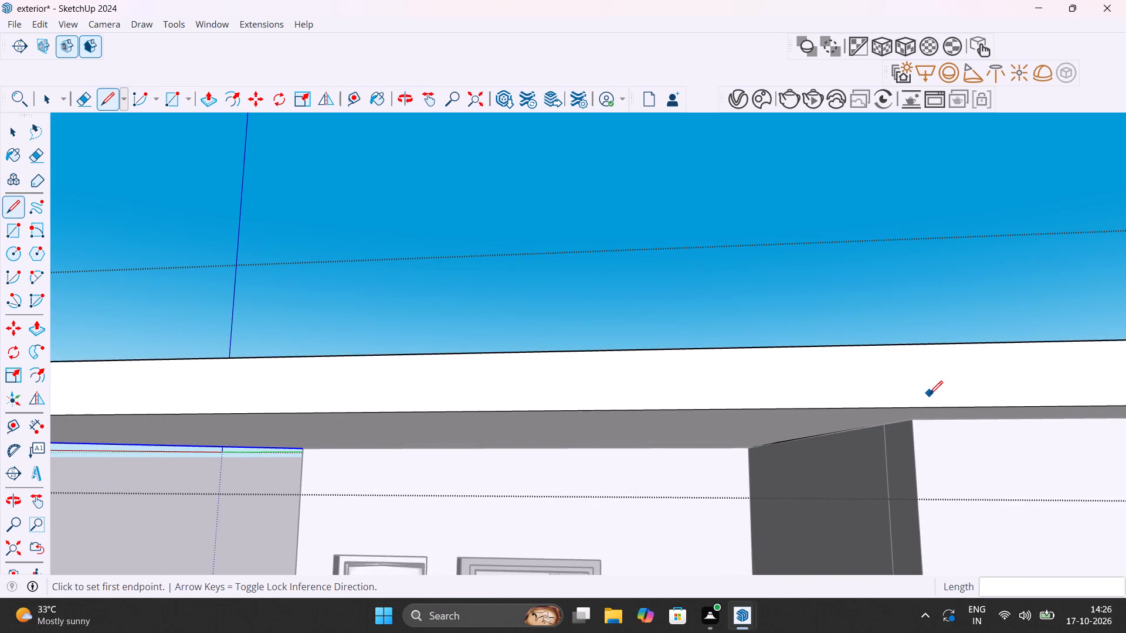
pyautogui.scroll(-8, 930, 394)
pyautogui.moveTo(901, 487); pyautogui.dragTo(909, 434, button='middle')
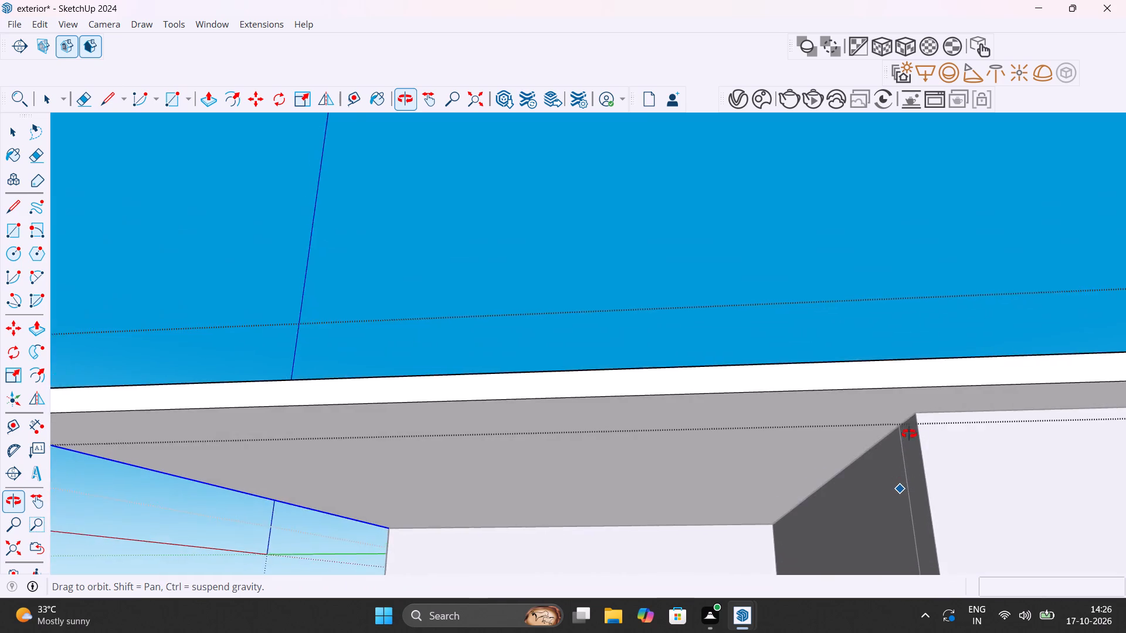
pyautogui.moveTo(909, 434); pyautogui.dragTo(927, 389, button='middle')
pyautogui.scroll(-9, 927, 389)
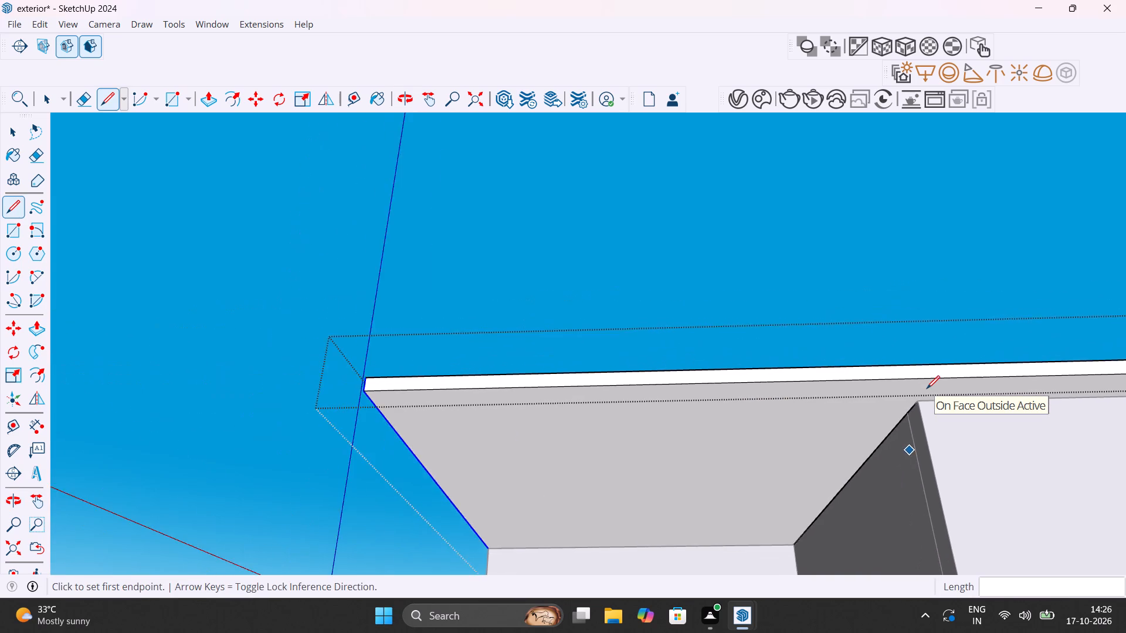
pyautogui.scroll(-7, 927, 389)
pyautogui.scroll(-12, 954, 453)
pyautogui.scroll(5, 954, 454)
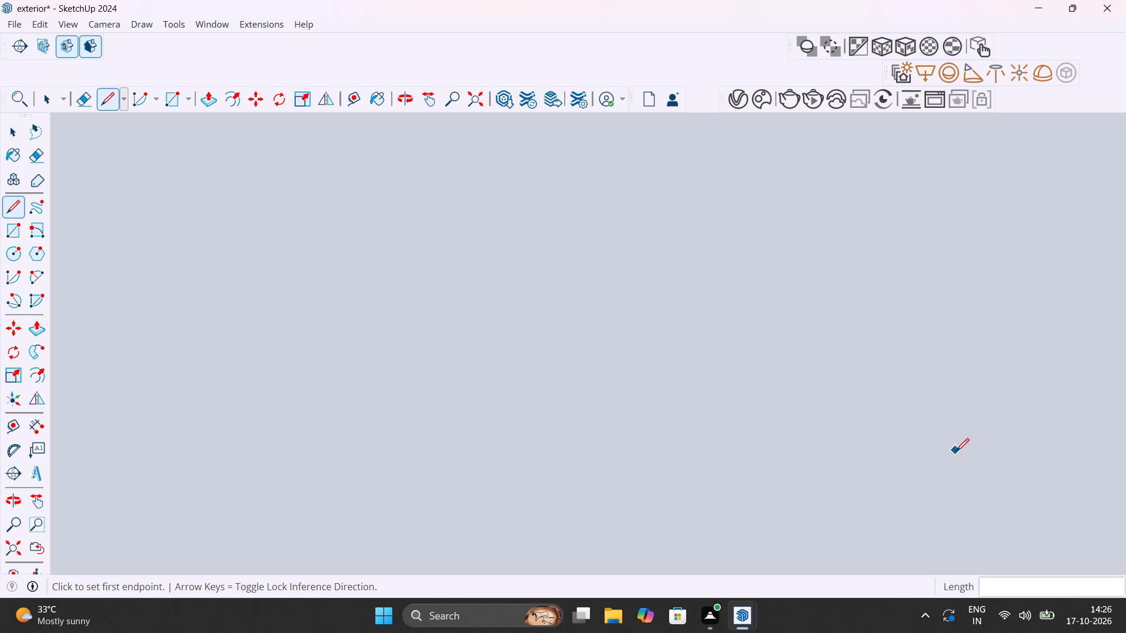
pyautogui.scroll(11, 956, 451)
pyautogui.moveTo(956, 452); pyautogui.dragTo(921, 465, button='middle')
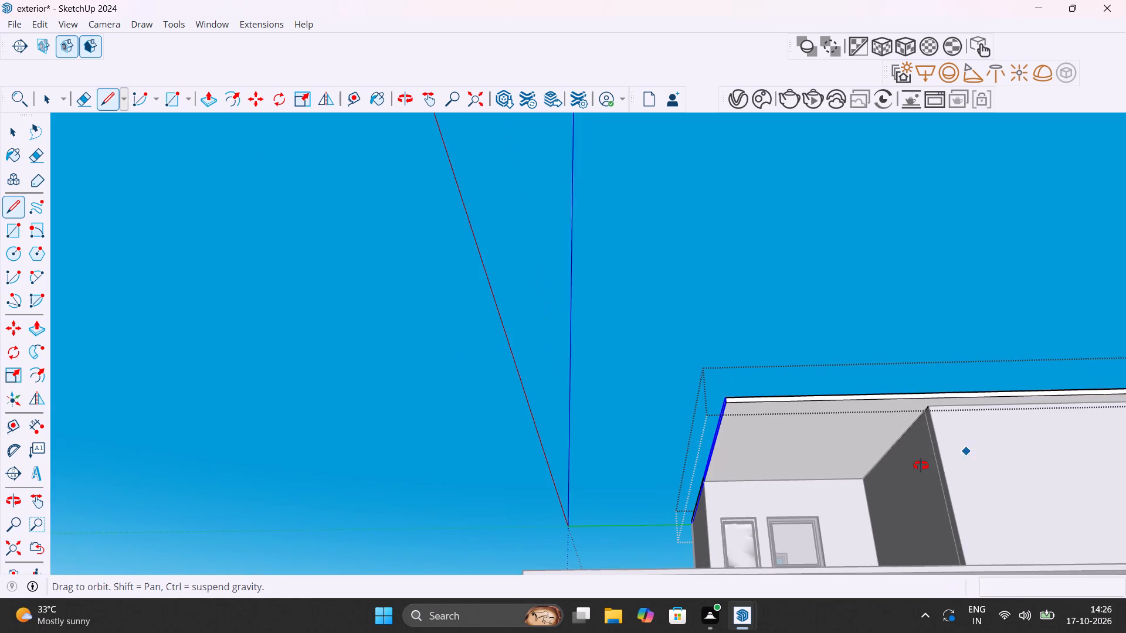
pyautogui.moveTo(921, 465); pyautogui.dragTo(900, 476, button='middle')
pyautogui.scroll(-4, 900, 476)
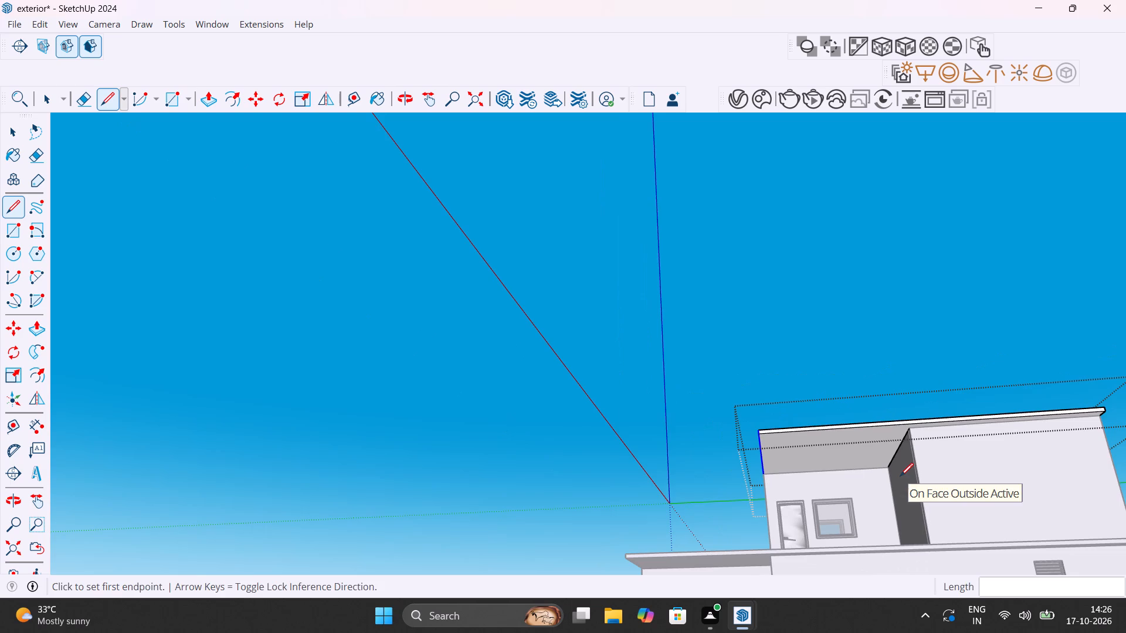
pyautogui.moveTo(900, 476); pyautogui.dragTo(596, 541, button='middle')
pyautogui.scroll(-4, 771, 496)
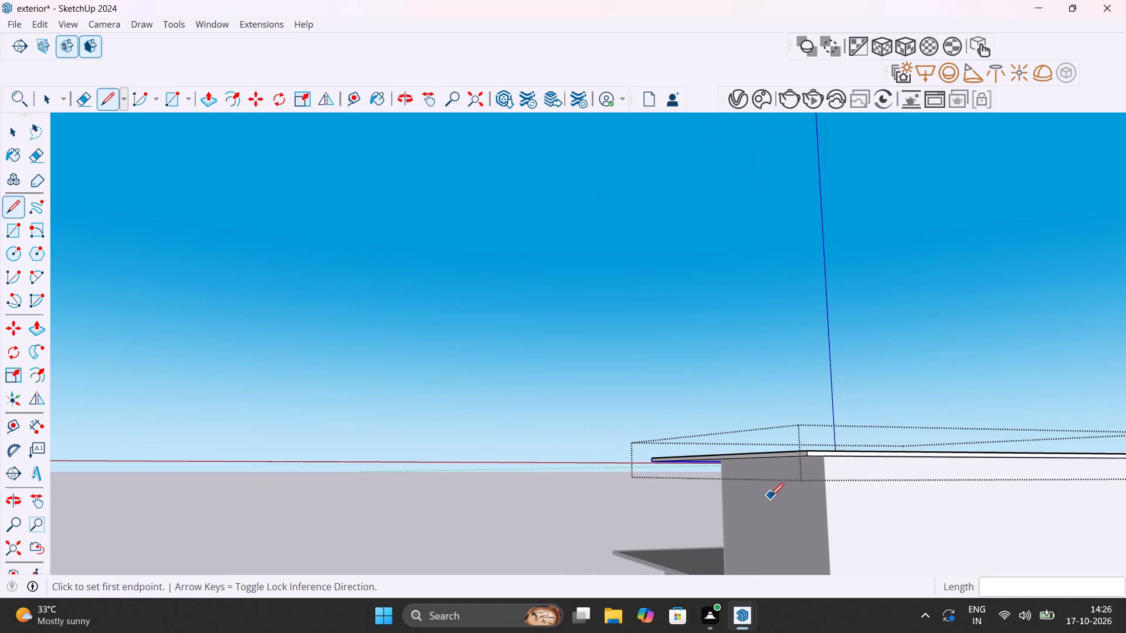
pyautogui.moveTo(771, 498); pyautogui.dragTo(747, 445, button='middle')
pyautogui.scroll(3, 820, 561)
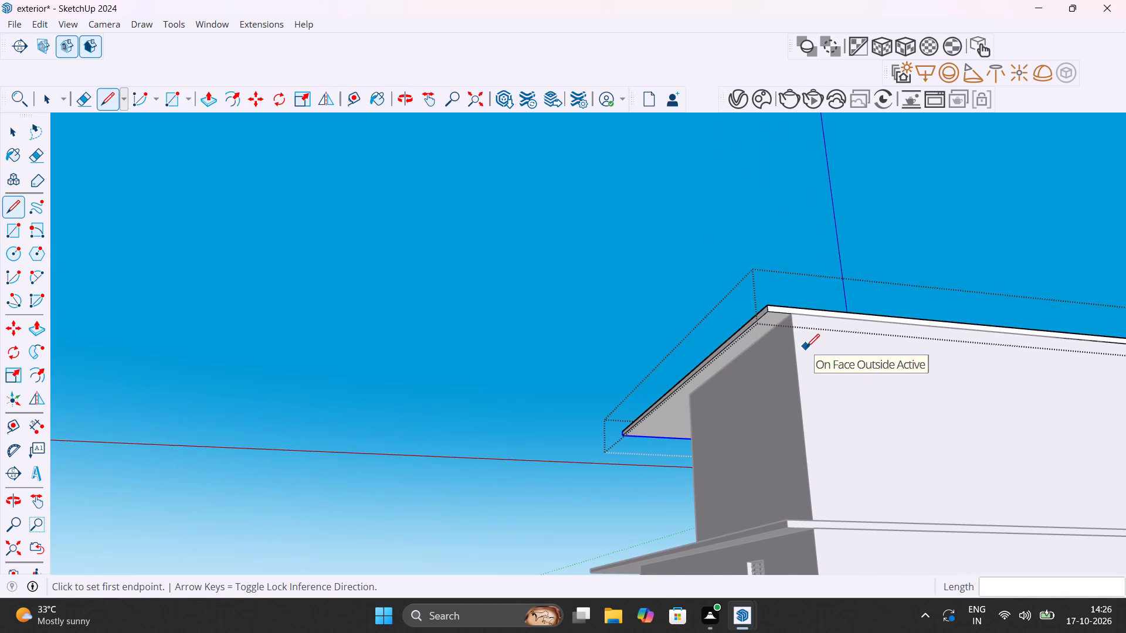
pyautogui.press('Escape')
pyautogui.press('space')
pyautogui.press('space')
pyautogui.press('space')
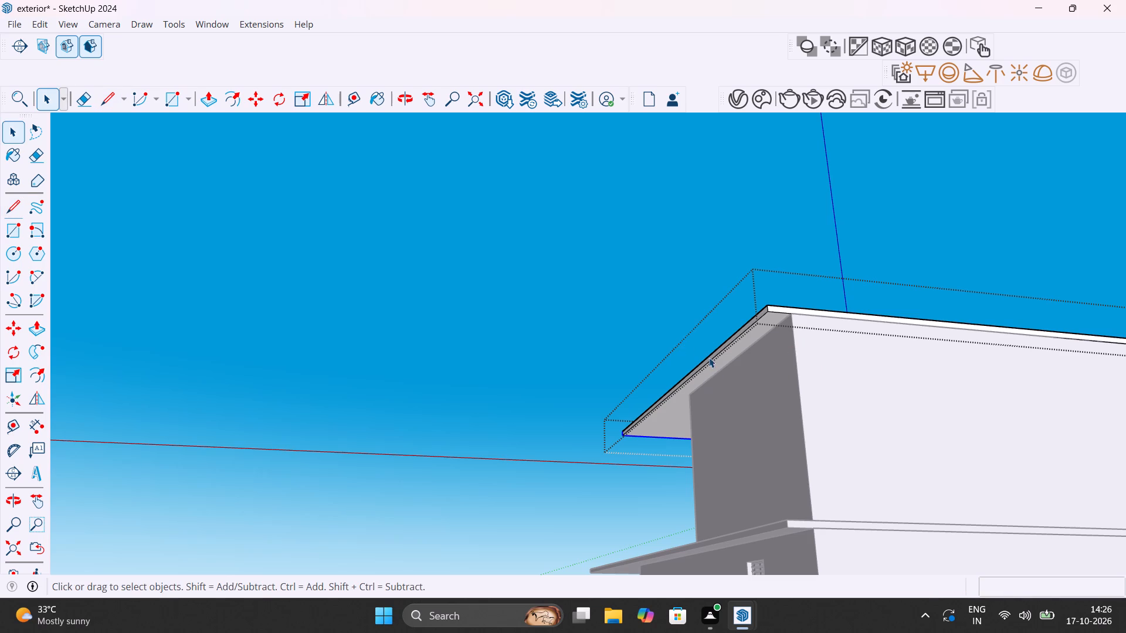
# Push the roof slab's overhanging side edge face in 1' 3" to align with the room's outer side wall.
pyautogui.tripleClick(709, 356)
pyautogui.scroll(7, 715, 350)
pyautogui.doubleClick(783, 290)
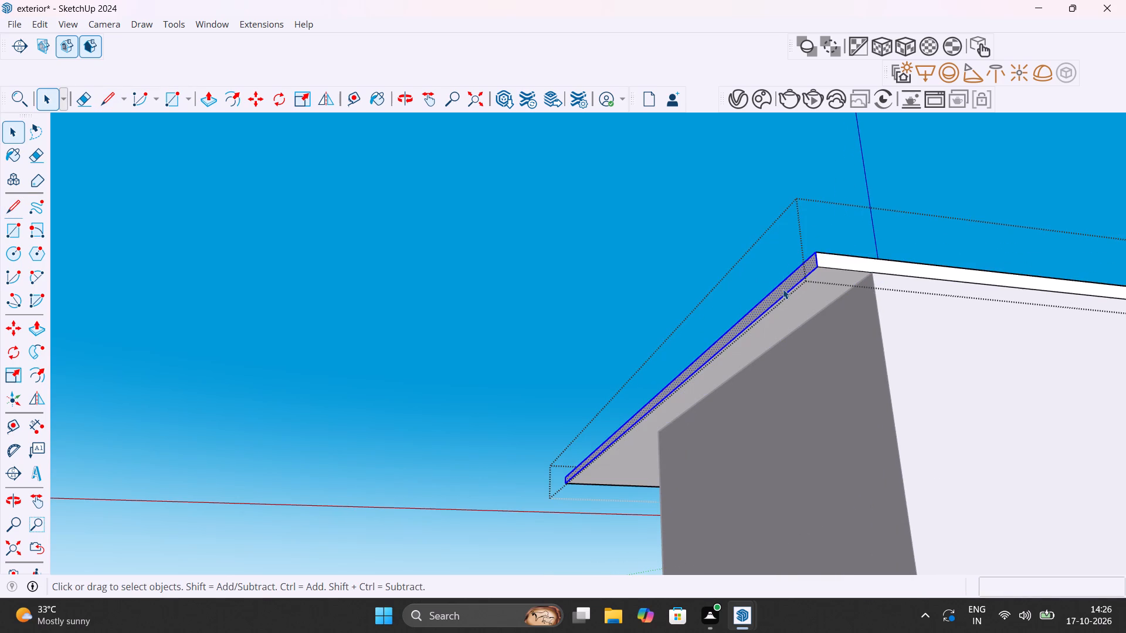
pyautogui.press('p')
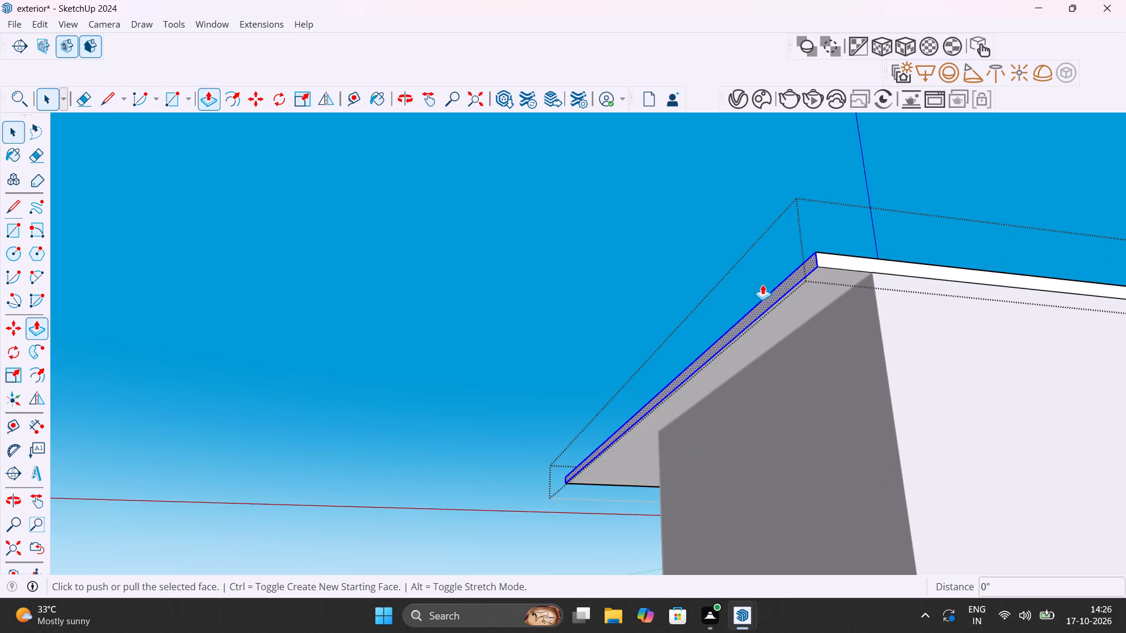
pyautogui.scroll(9, 816, 285)
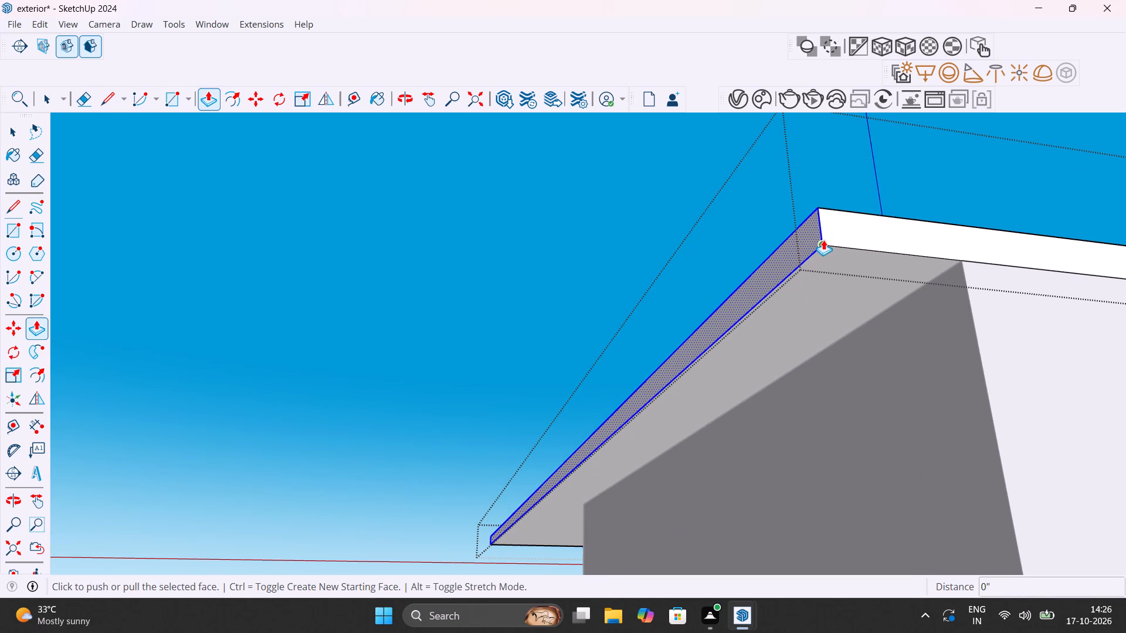
pyautogui.click(823, 240)
pyautogui.click(969, 263)
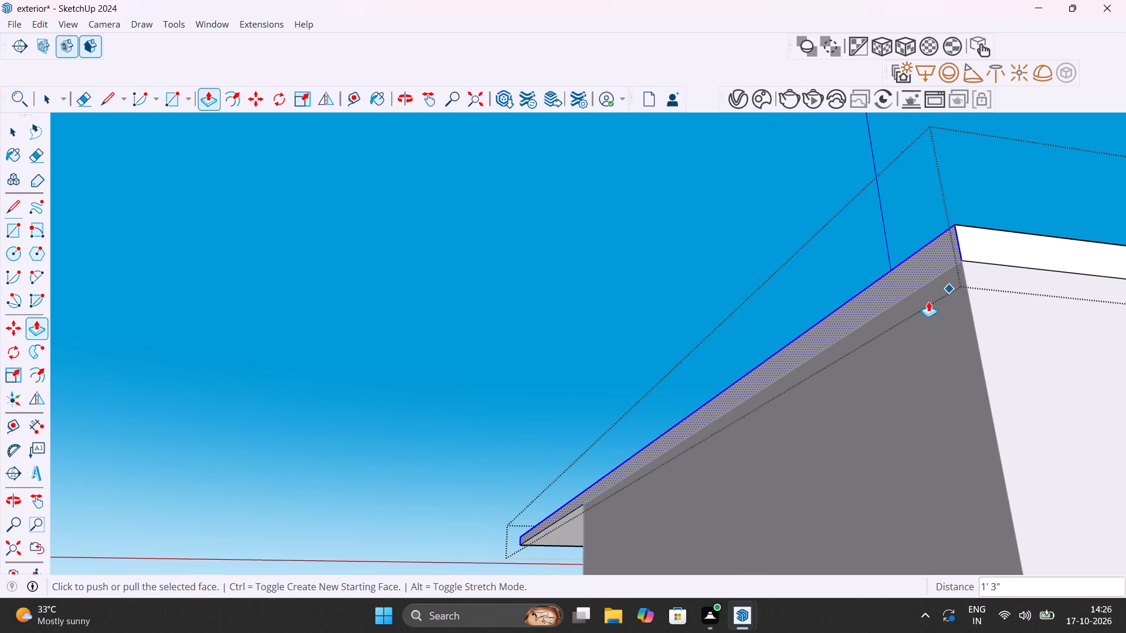
# Draw a 4" vertical line across the slab's side edge face at the recessed wall's outer corner.
pyautogui.scroll(-12, 911, 313)
pyautogui.moveTo(715, 461); pyautogui.dragTo(805, 499, button='middle')
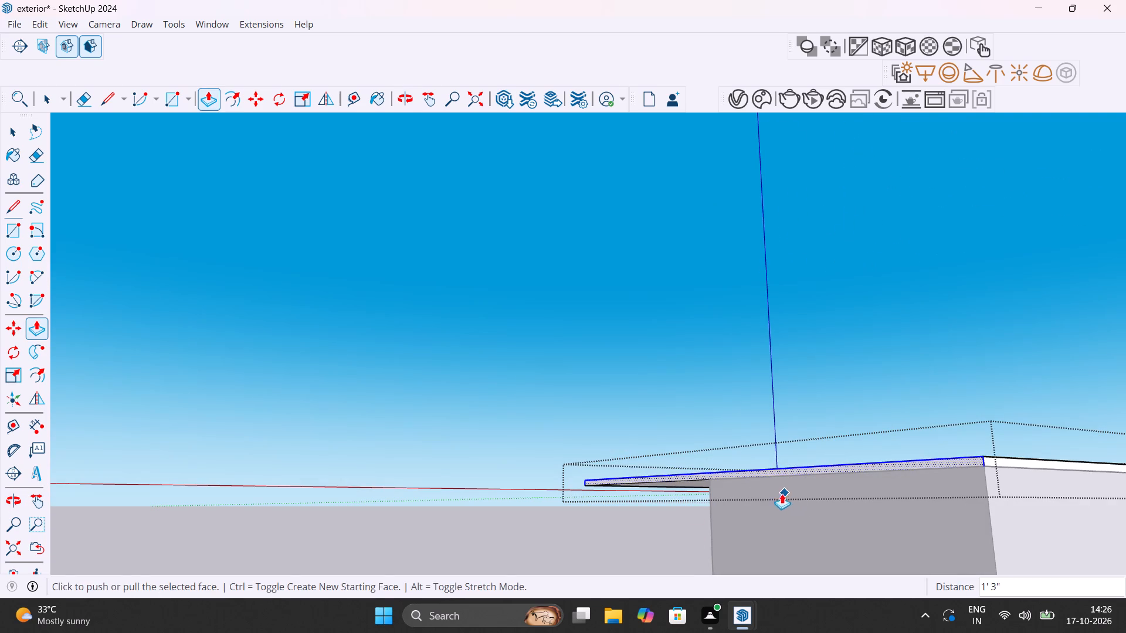
pyautogui.click(106, 94)
pyautogui.scroll(7, 684, 530)
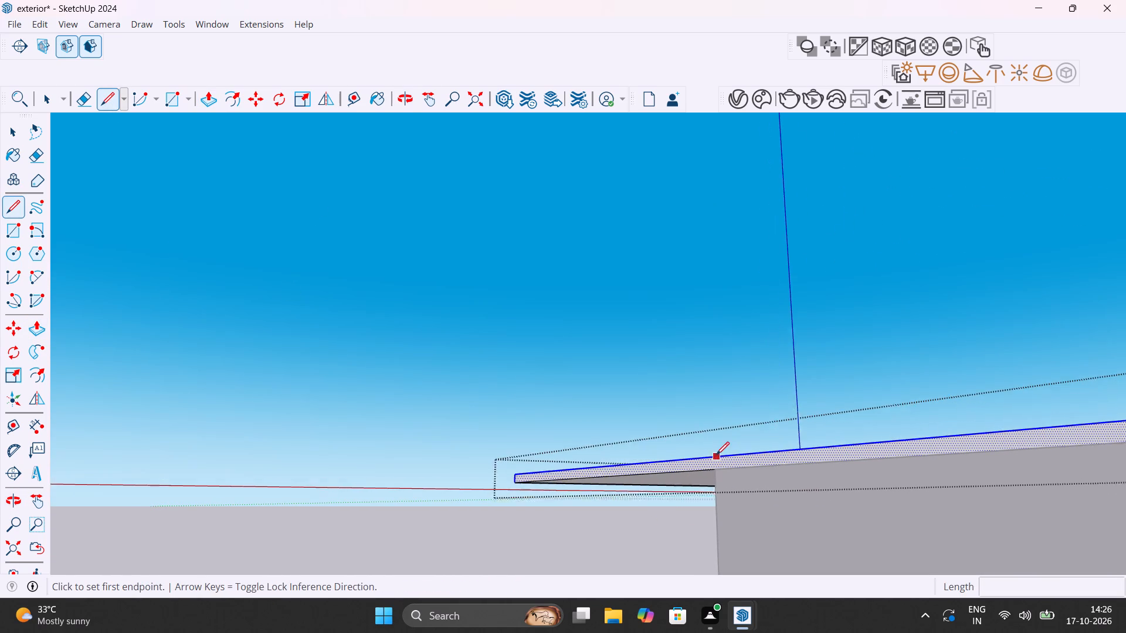
pyautogui.scroll(9, 716, 455)
pyautogui.click(714, 452)
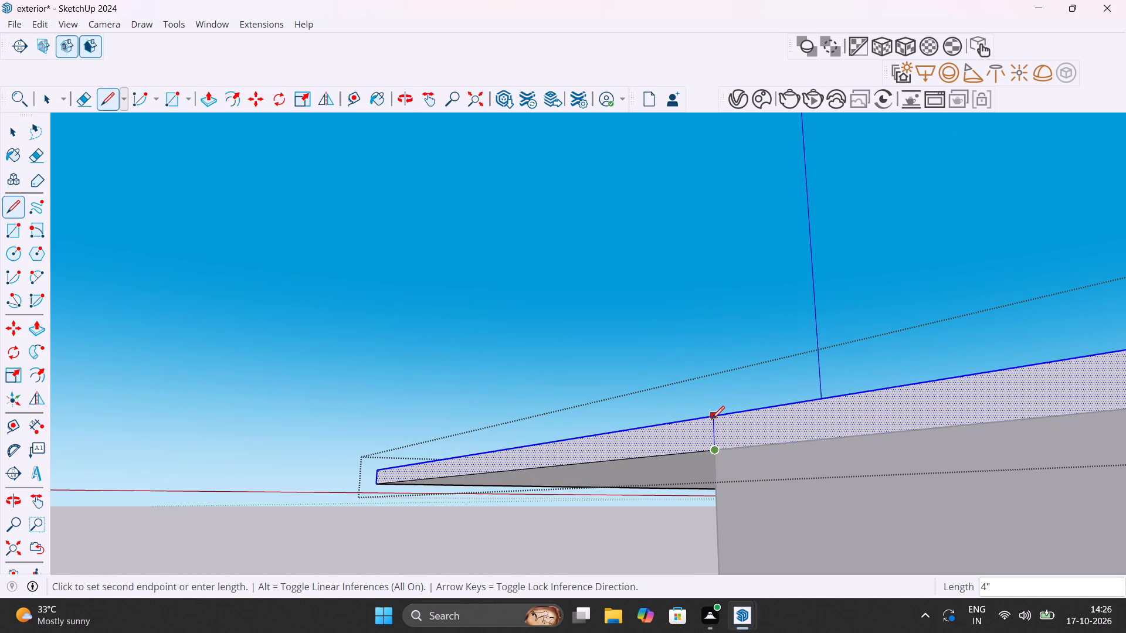
pyautogui.click(711, 419)
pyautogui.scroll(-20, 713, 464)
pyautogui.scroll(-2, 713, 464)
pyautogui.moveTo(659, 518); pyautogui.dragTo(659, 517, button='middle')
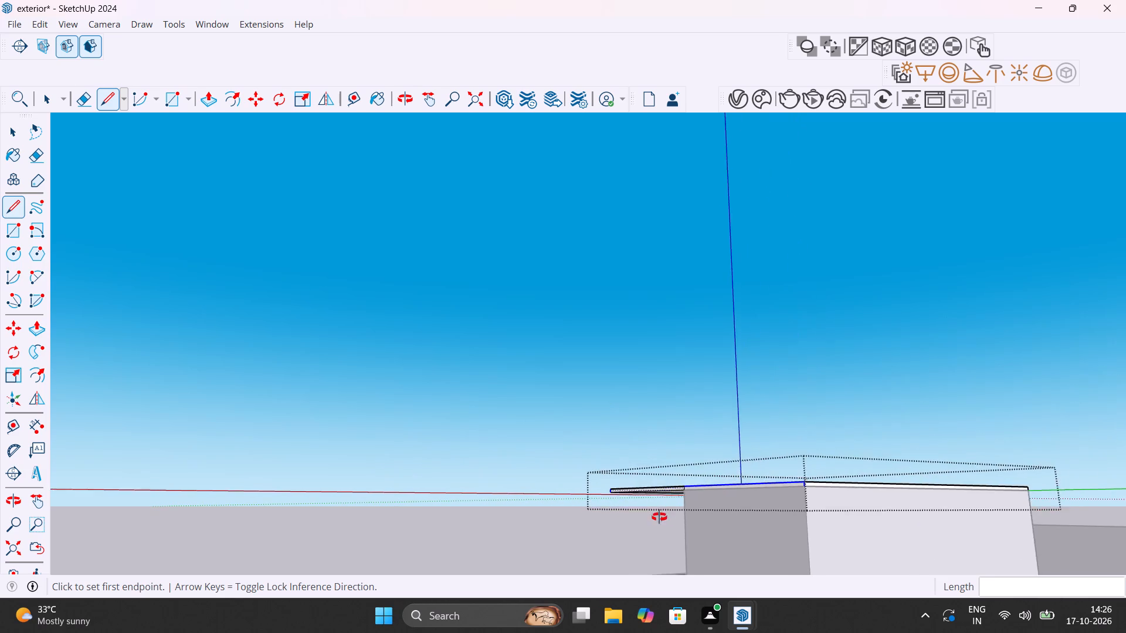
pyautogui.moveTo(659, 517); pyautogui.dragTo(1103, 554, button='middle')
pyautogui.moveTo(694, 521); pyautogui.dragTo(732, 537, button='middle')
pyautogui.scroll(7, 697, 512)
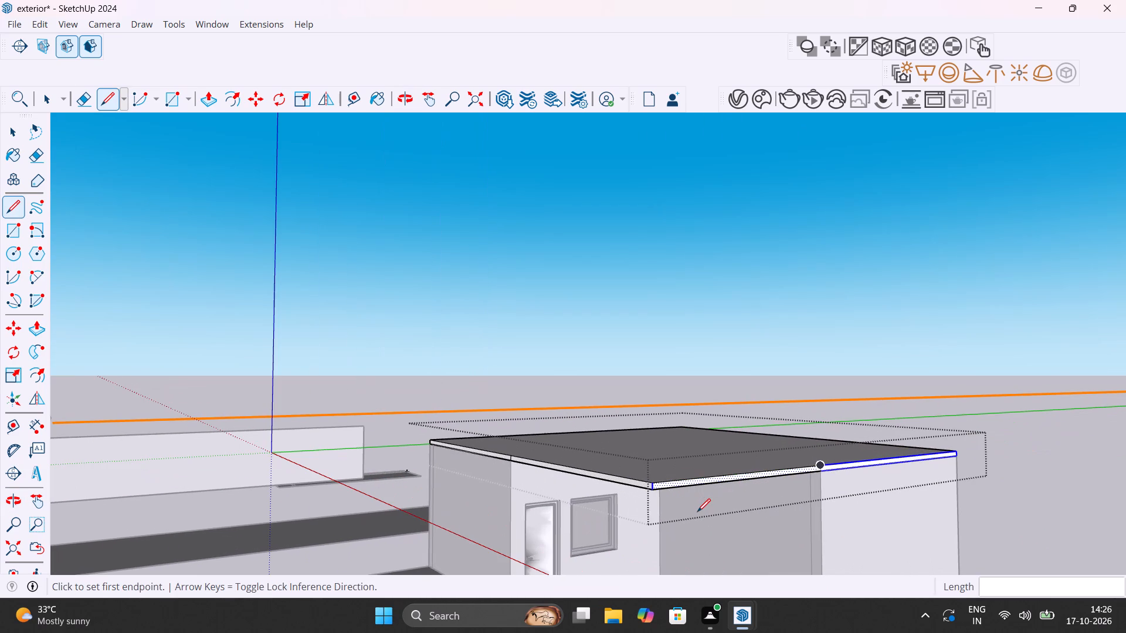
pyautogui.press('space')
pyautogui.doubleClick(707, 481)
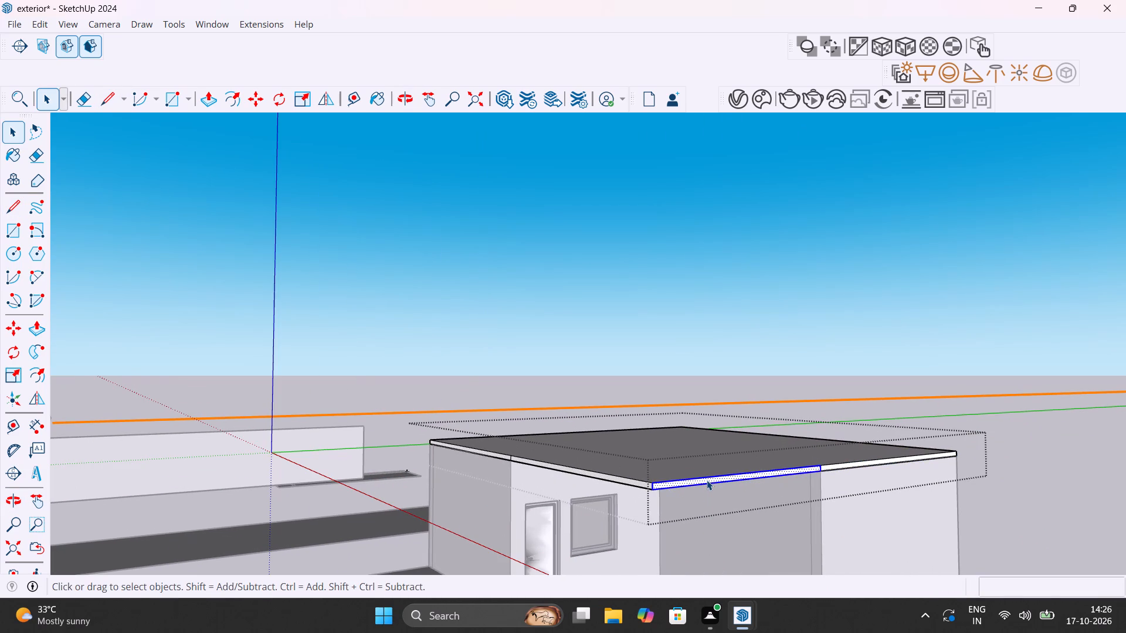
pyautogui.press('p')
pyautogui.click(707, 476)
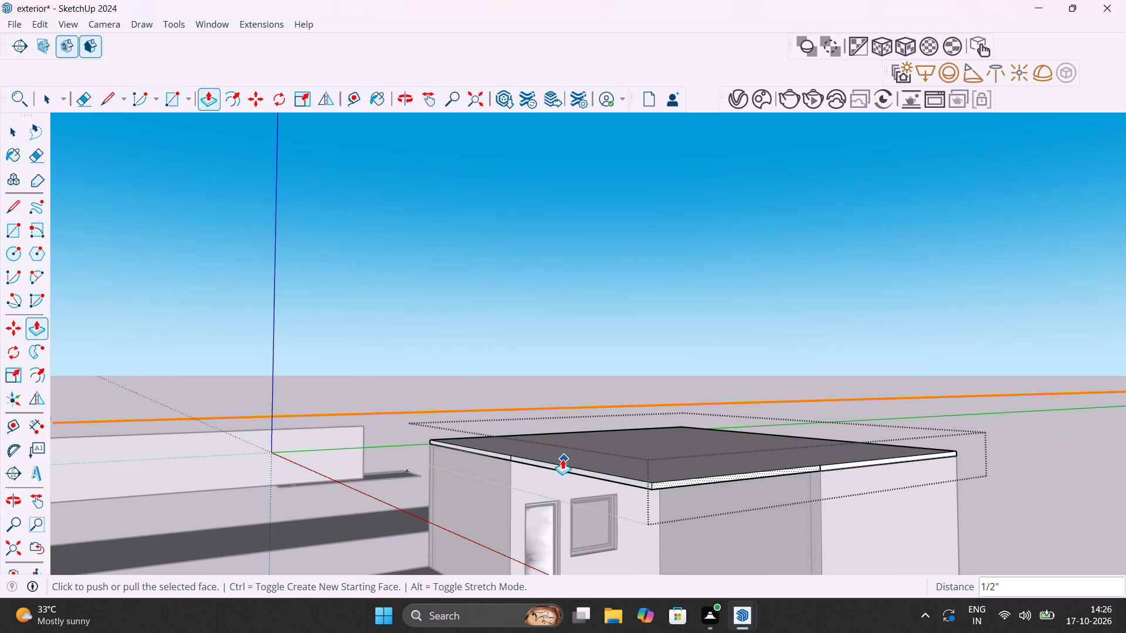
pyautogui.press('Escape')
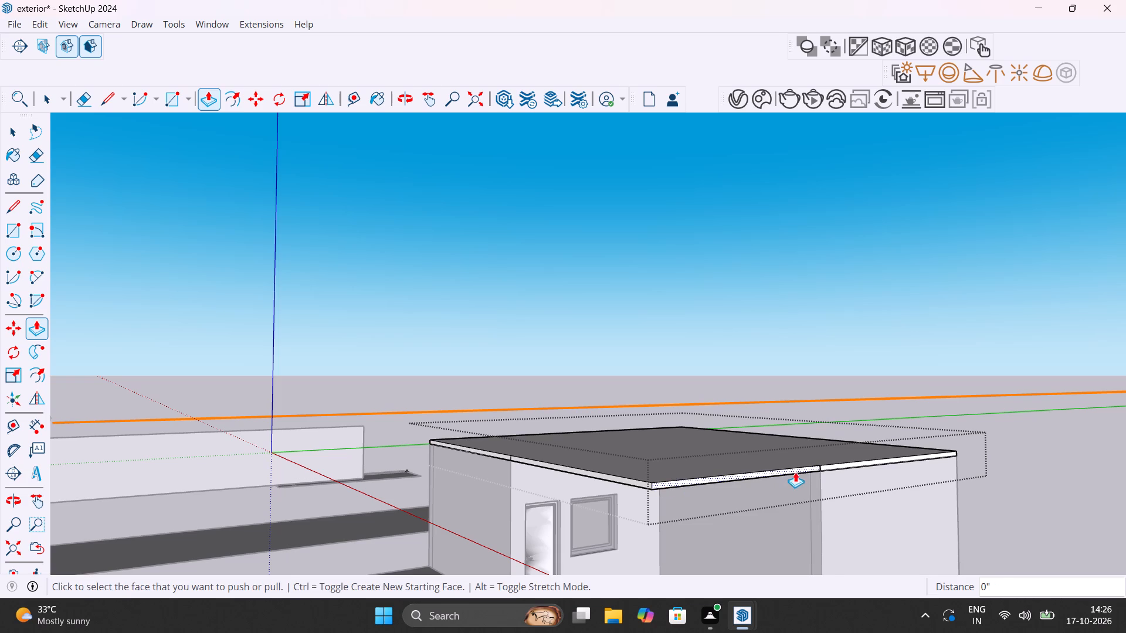
# Push the roof slab's edge section over the recess in 14' 11 1/2" to align with the recessed wall holding the door and window.
pyautogui.scroll(9, 795, 472)
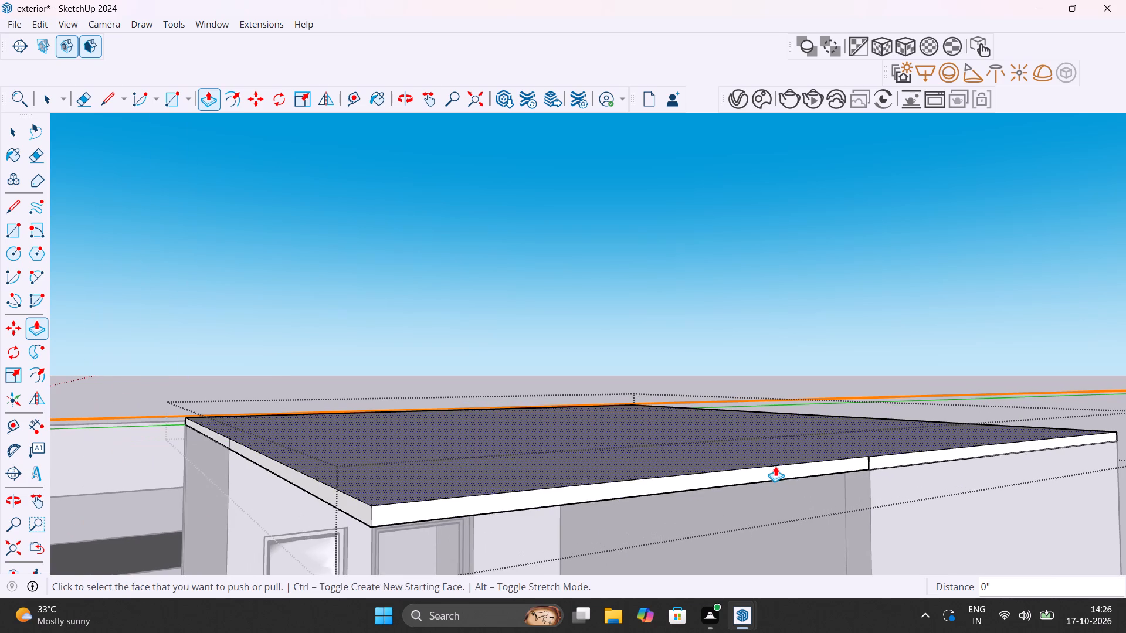
pyautogui.press('Escape')
pyautogui.press('space')
pyautogui.press('space')
pyautogui.click(776, 473)
pyautogui.click(777, 473)
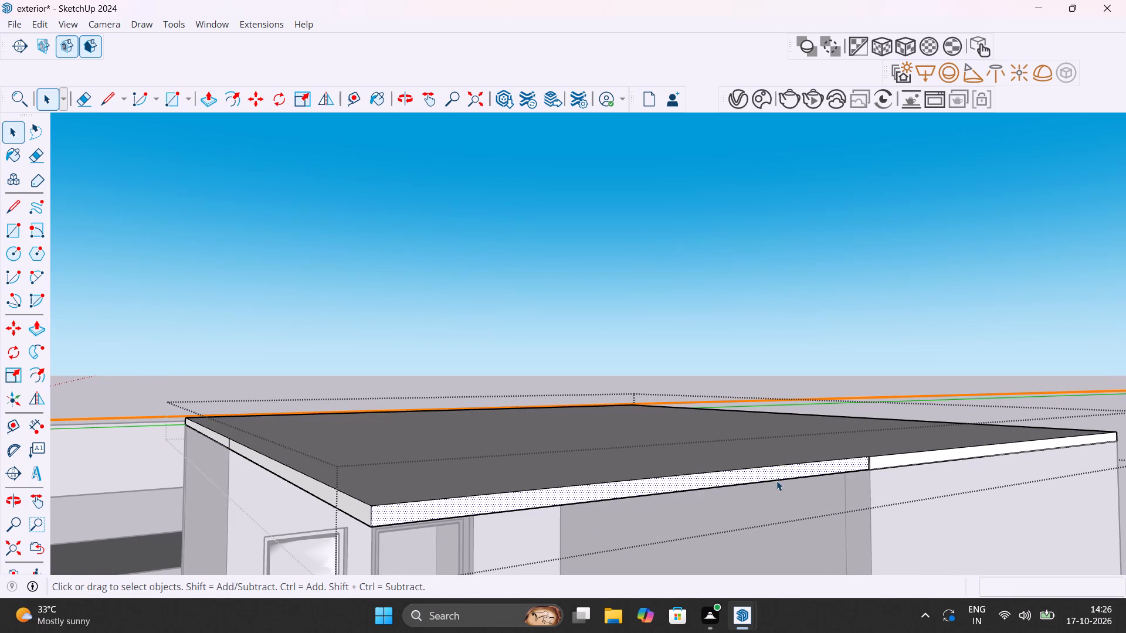
pyautogui.press('p')
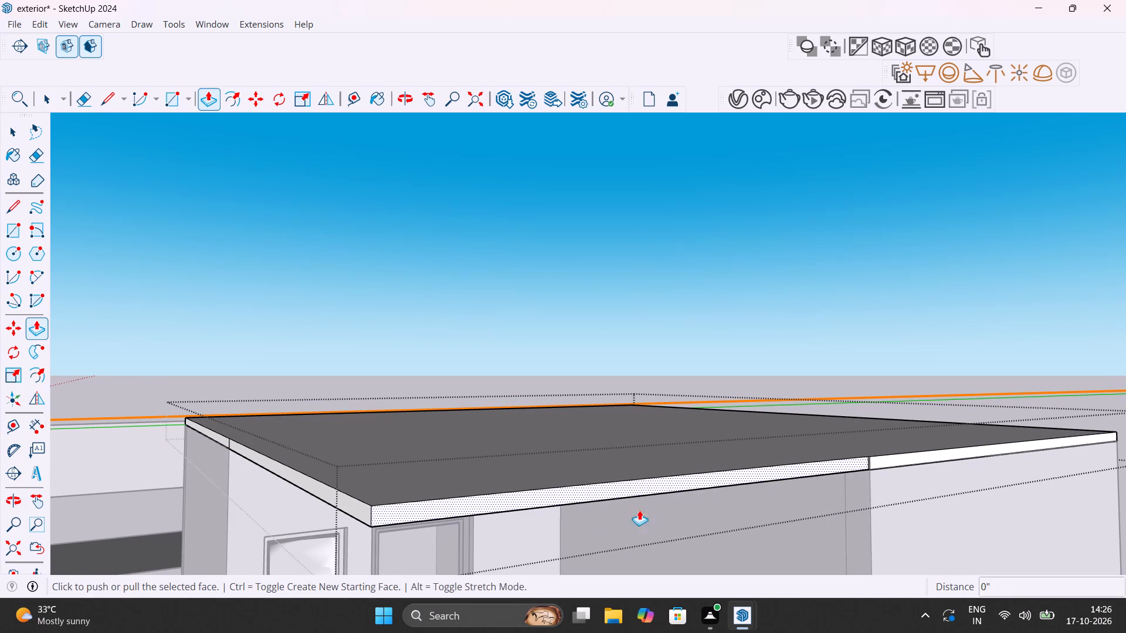
pyautogui.scroll(4, 381, 544)
pyautogui.click(365, 483)
pyautogui.scroll(-3, 232, 477)
pyautogui.scroll(11, 144, 392)
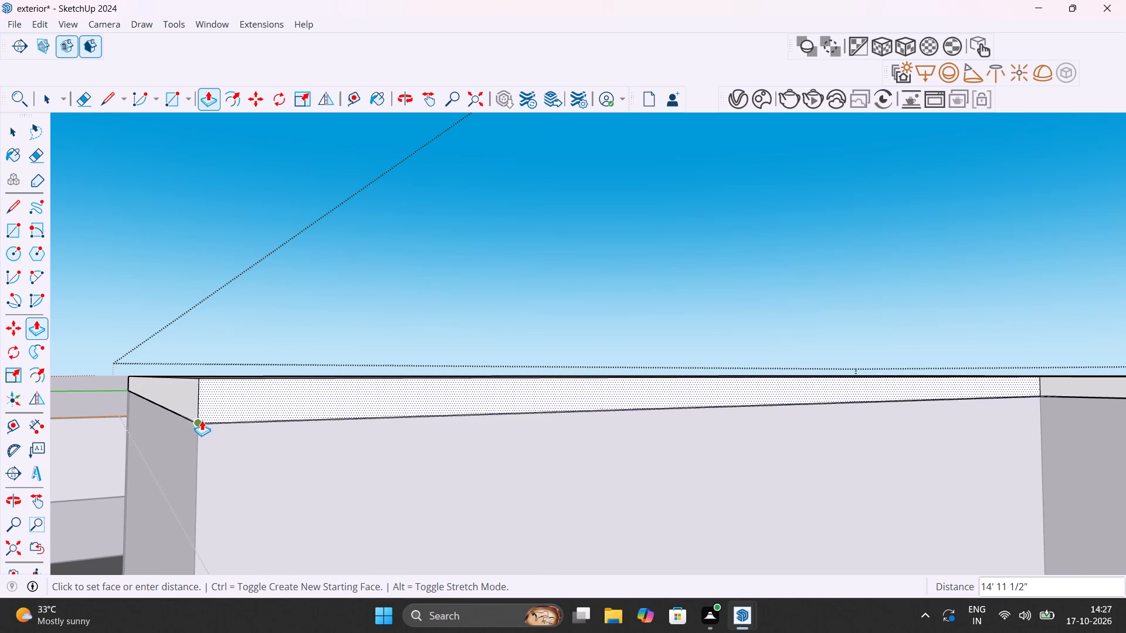
pyautogui.click(200, 417)
# Examine the roof slab's inner corner against the recessed walls, and leave the slab's group.
pyautogui.scroll(-20, 248, 435)
pyautogui.scroll(-5, 248, 435)
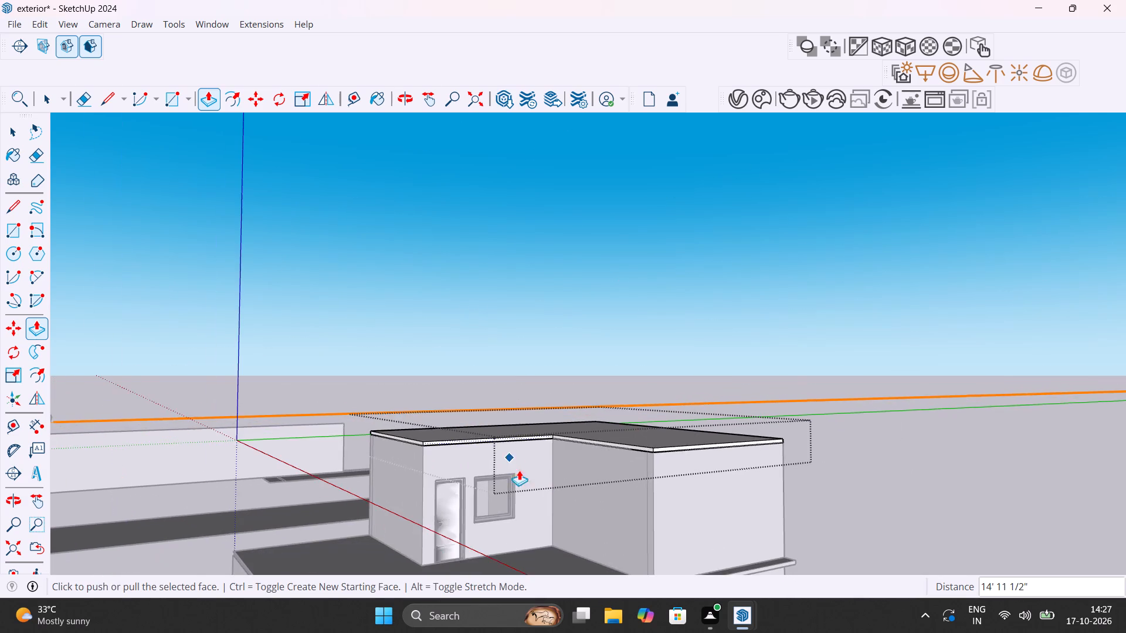
pyautogui.moveTo(552, 484); pyautogui.dragTo(410, 448, button='middle')
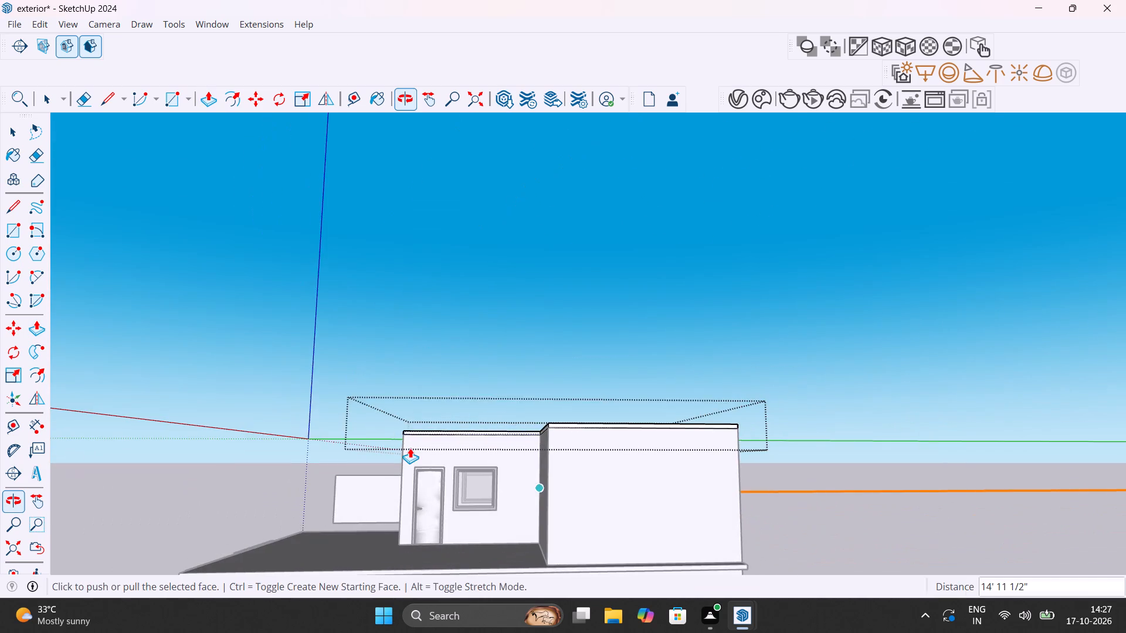
pyautogui.scroll(3, 410, 449)
pyautogui.moveTo(410, 448); pyautogui.dragTo(558, 479, button='middle')
pyautogui.scroll(11, 629, 437)
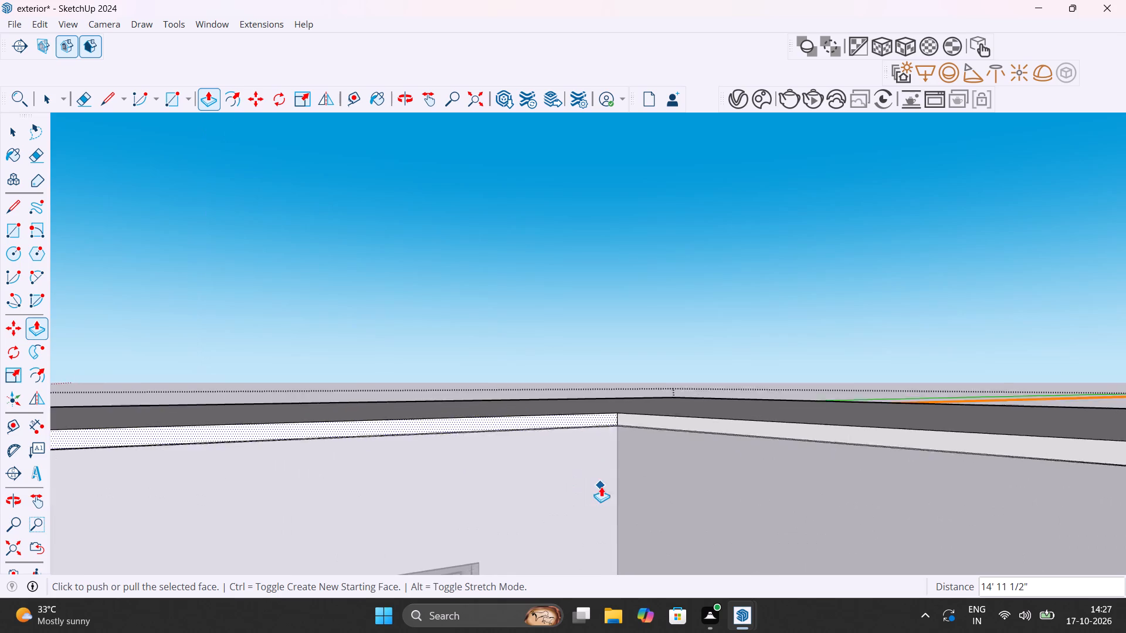
pyautogui.scroll(2, 601, 486)
pyautogui.scroll(20, 619, 391)
pyautogui.scroll(-20, 612, 389)
pyautogui.scroll(-9, 612, 389)
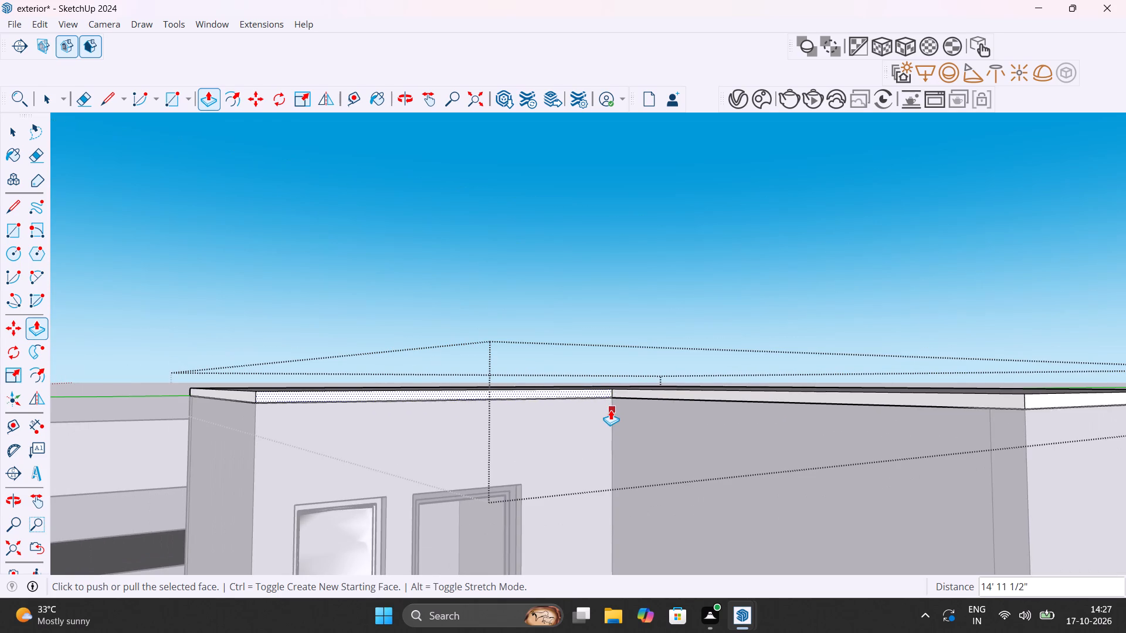
pyautogui.press('space')
pyautogui.scroll(-14, 611, 410)
pyautogui.moveTo(612, 472); pyautogui.dragTo(632, 492, button='middle')
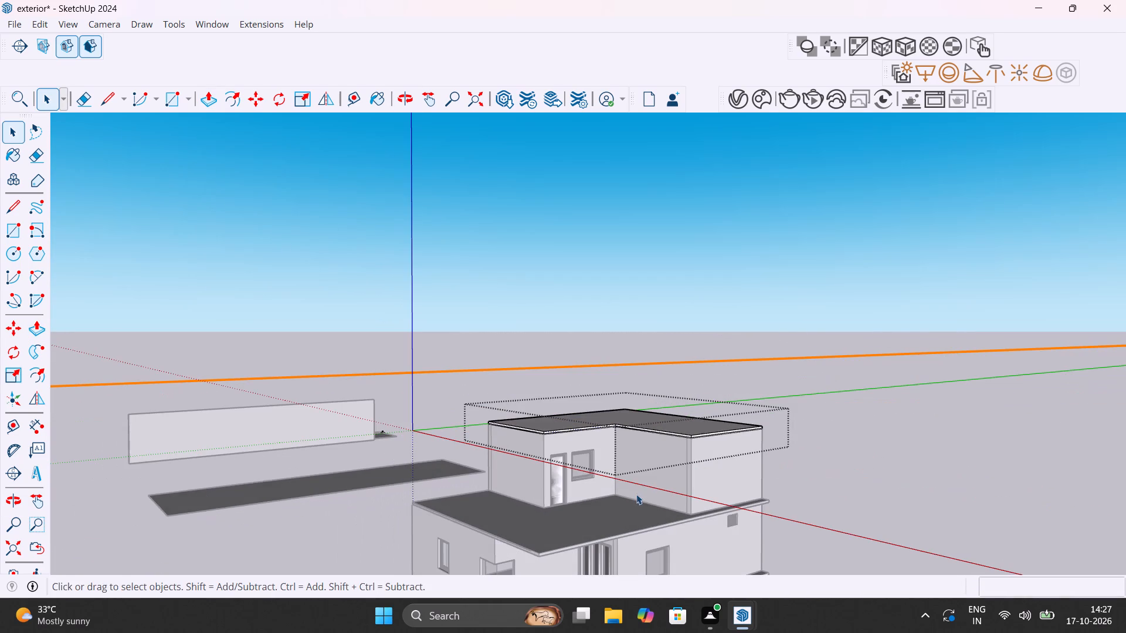
pyautogui.click(921, 433)
# Examine the complete three-storey house from several angles.
pyautogui.scroll(-4, 921, 433)
pyautogui.moveTo(897, 503); pyautogui.dragTo(907, 597, button='middle')
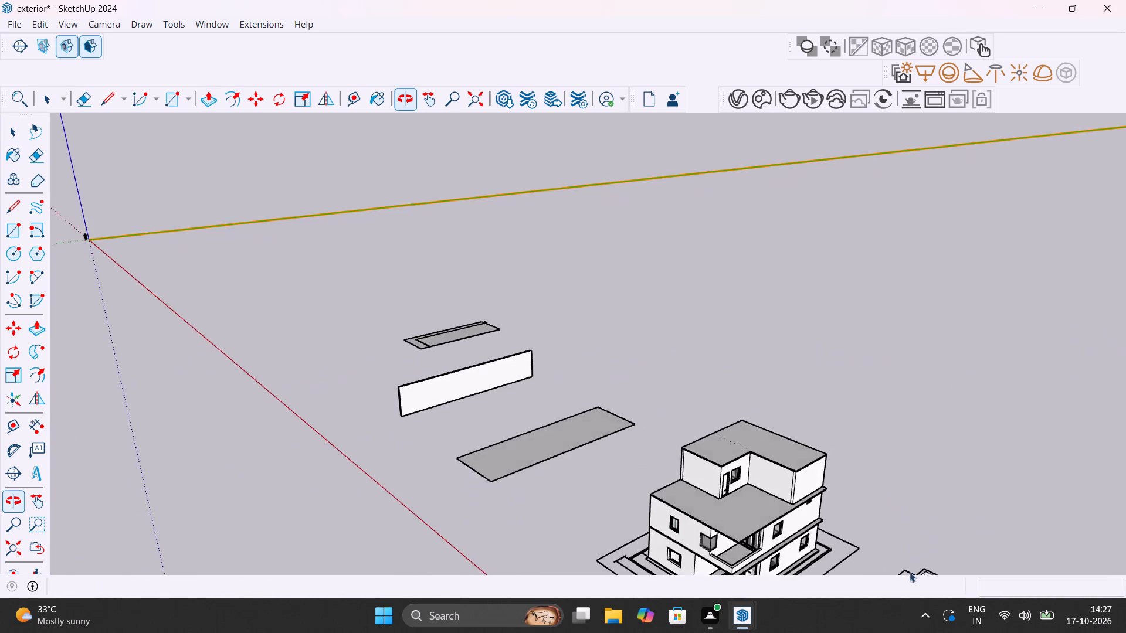
pyautogui.scroll(-7, 907, 509)
pyautogui.moveTo(874, 494); pyautogui.dragTo(783, 537, button='middle')
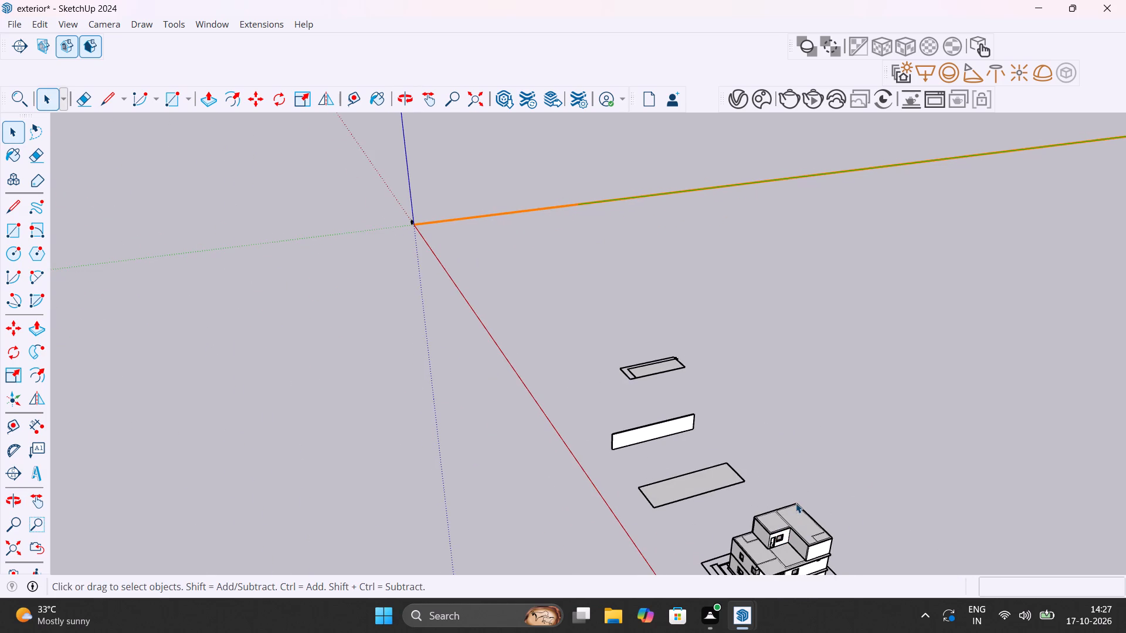
pyautogui.scroll(-2, 796, 503)
pyautogui.keyDown('shift'); pyautogui.moveTo(798, 501); pyautogui.dragTo(781, 381, button='middle'); pyautogui.keyUp('shift')
pyautogui.scroll(2, 775, 534)
pyautogui.keyDown('shift'); pyautogui.scroll(1, 754, 521); pyautogui.keyUp('shift')
pyautogui.keyDown('shift'); pyautogui.moveTo(754, 520); pyautogui.dragTo(747, 448, button='middle'); pyautogui.keyUp('shift')
pyautogui.scroll(5, 742, 451)
pyautogui.moveTo(737, 475); pyautogui.dragTo(803, 441, button='middle')
pyautogui.scroll(8, 723, 356)
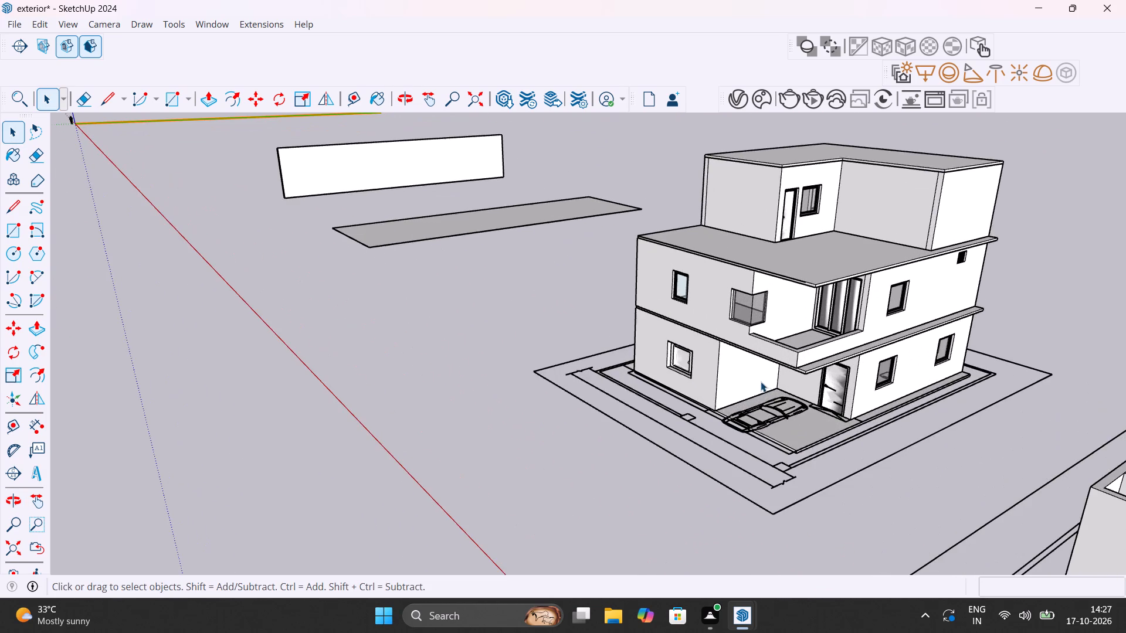
pyautogui.moveTo(820, 431); pyautogui.dragTo(791, 444, button='middle')
pyautogui.keyDown('shift'); pyautogui.moveTo(791, 445); pyautogui.dragTo(854, 444, button='middle'); pyautogui.keyUp('shift')
pyautogui.keyDown('shift'); pyautogui.moveTo(854, 444); pyautogui.dragTo(627, 457, button='middle'); pyautogui.keyUp('shift')
pyautogui.moveTo(627, 457); pyautogui.dragTo(732, 448, button='middle')
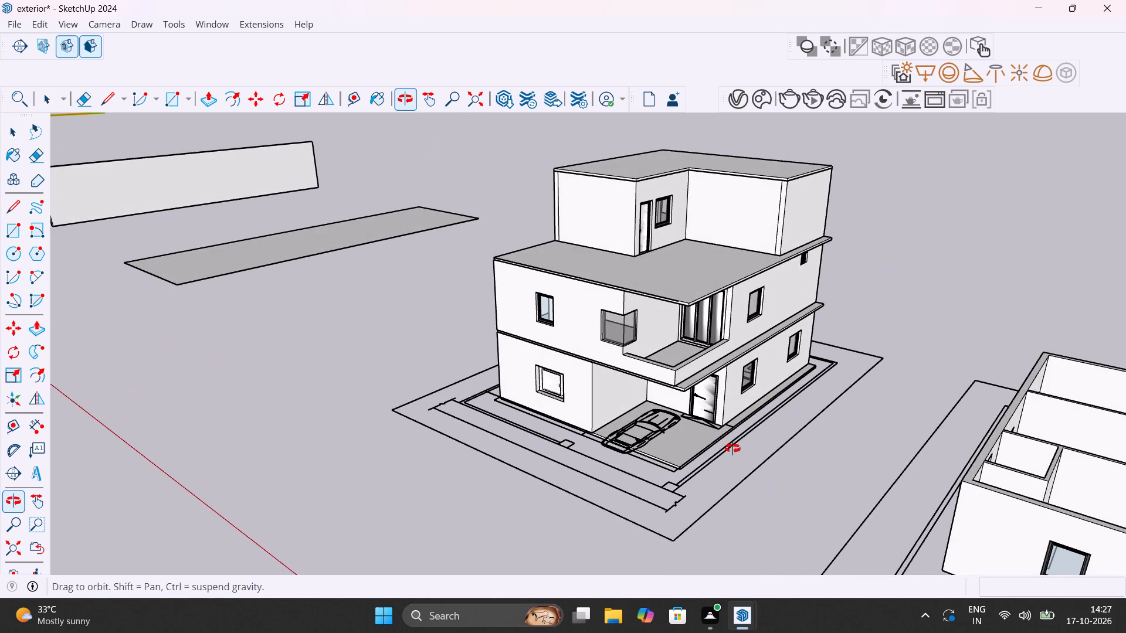
pyautogui.moveTo(732, 448); pyautogui.dragTo(751, 455, button='middle')
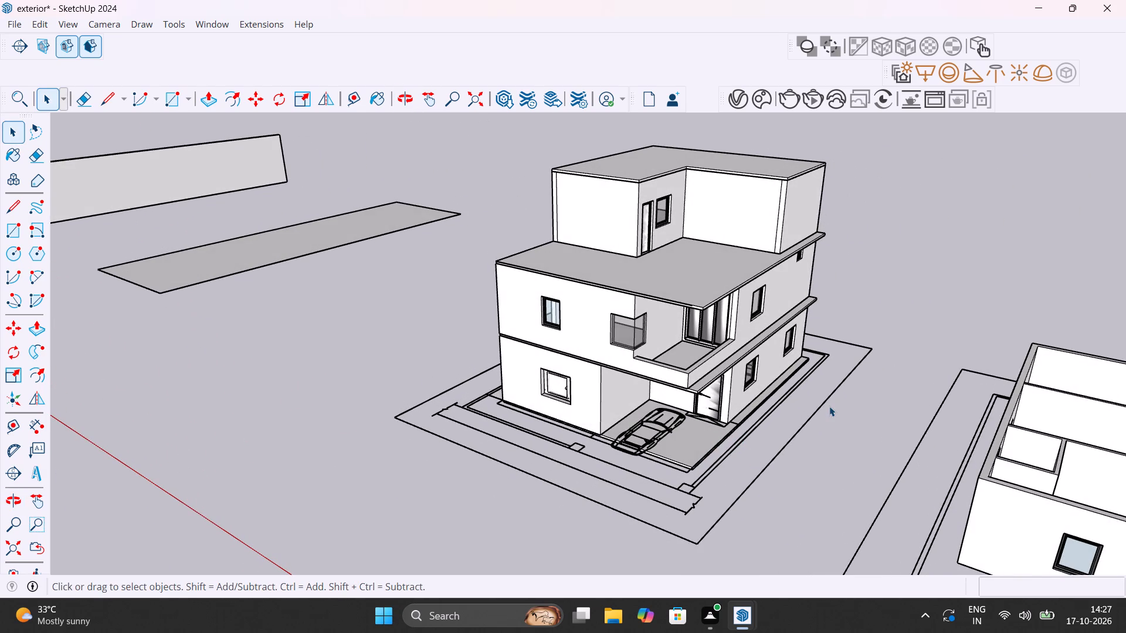
# Delete the leftover rectangular faces and their stray edges standing and lying beside the house.
pyautogui.scroll(-3, 829, 406)
pyautogui.moveTo(378, 353); pyautogui.dragTo(260, 209)
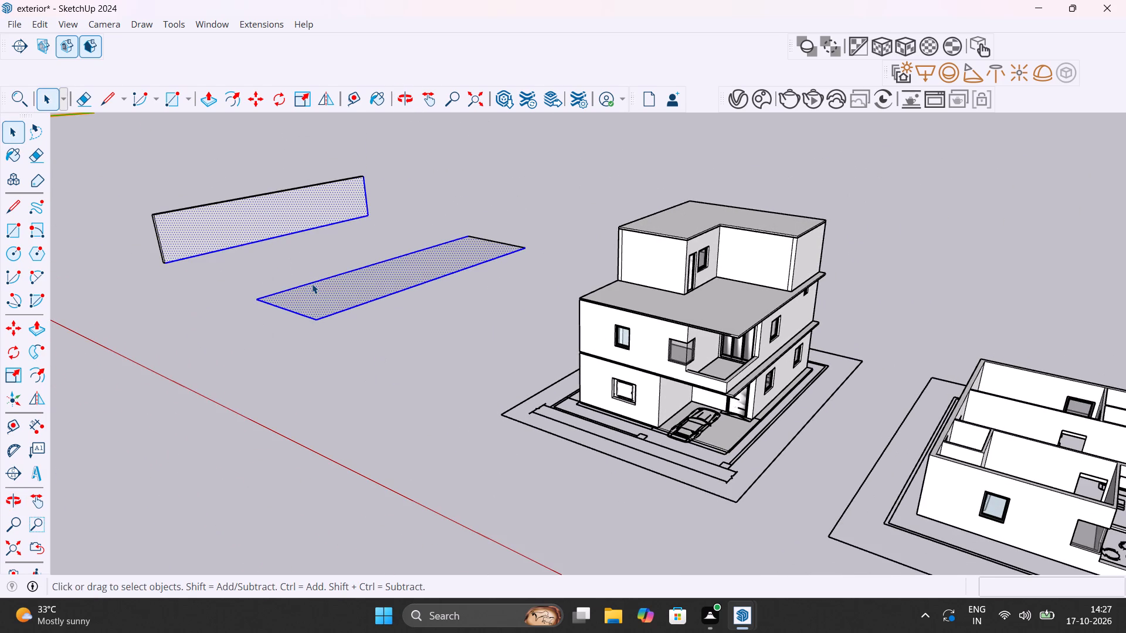
pyautogui.press('Delete')
pyautogui.moveTo(422, 186); pyautogui.dragTo(122, 275)
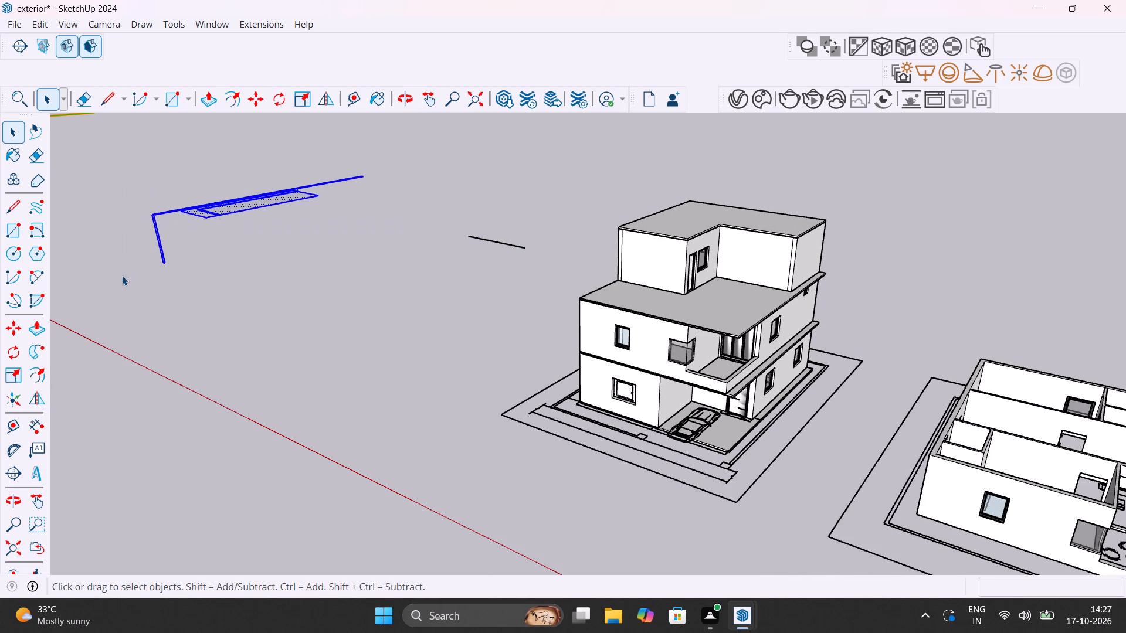
pyautogui.press('Delete')
pyautogui.moveTo(509, 206); pyautogui.dragTo(385, 311)
pyautogui.press('Delete')
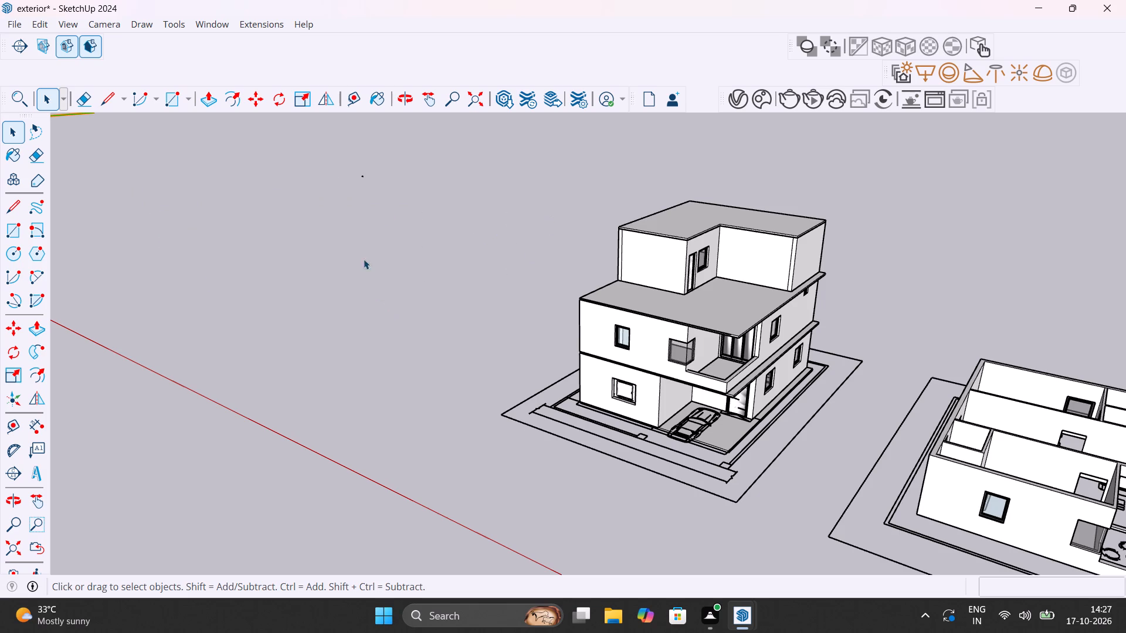
pyautogui.moveTo(386, 155); pyautogui.dragTo(249, 234)
pyautogui.press('Delete')
# Frame the three-storey house in a corner perspective view and capture a rectangular screenshot of it with Snipping Tool.
pyautogui.scroll(-4, 273, 286)
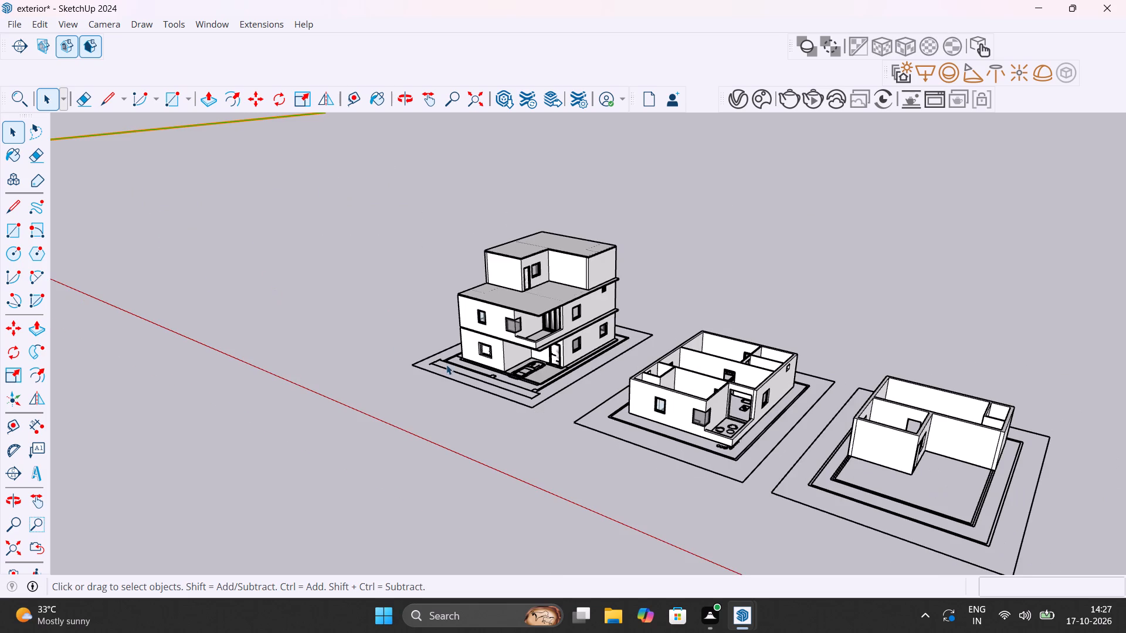
pyautogui.moveTo(413, 350); pyautogui.dragTo(399, 346, button='middle')
pyautogui.scroll(8, 459, 349)
pyautogui.moveTo(483, 336); pyautogui.dragTo(486, 329, button='middle')
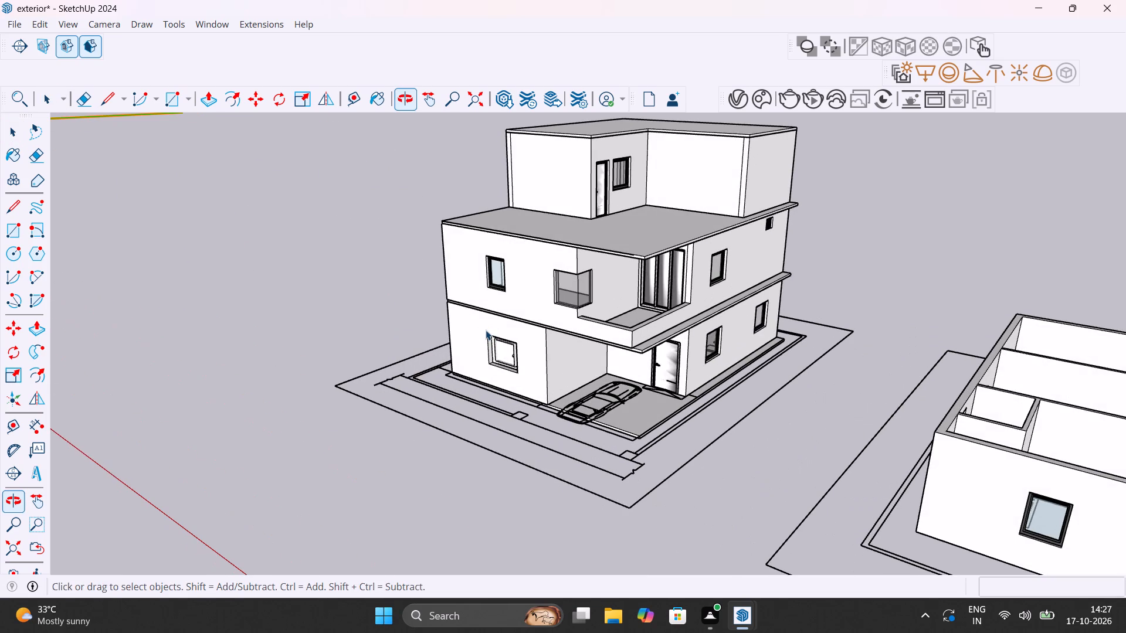
pyautogui.keyDown('shift'); pyautogui.moveTo(602, 445); pyautogui.dragTo(589, 502, button='middle'); pyautogui.keyUp('shift')
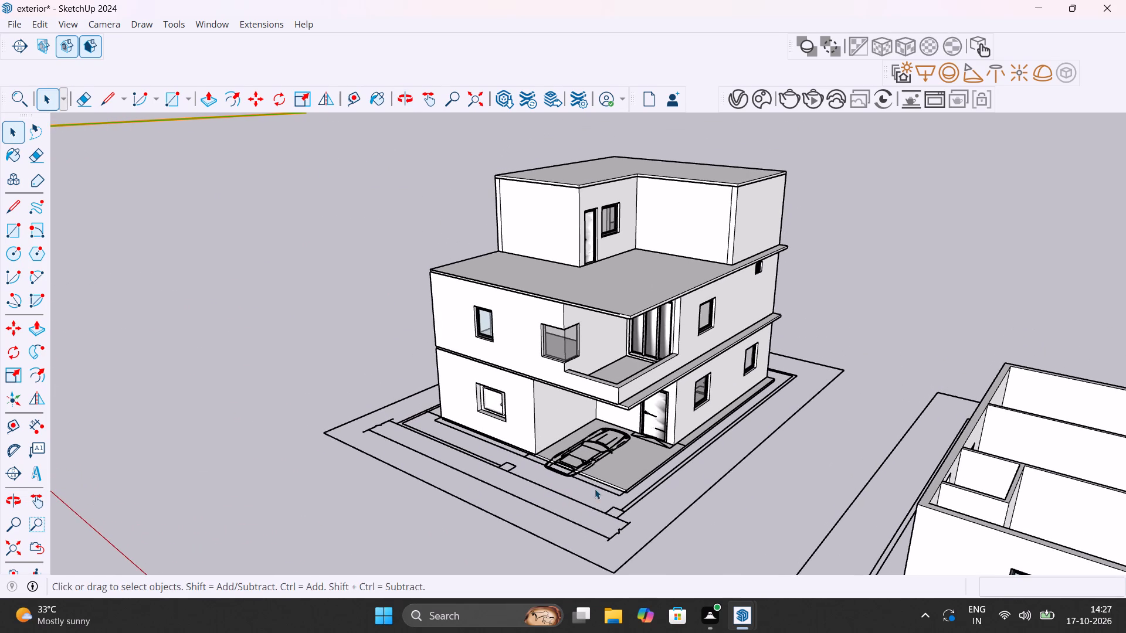
pyautogui.moveTo(605, 468); pyautogui.dragTo(605, 456, button='middle')
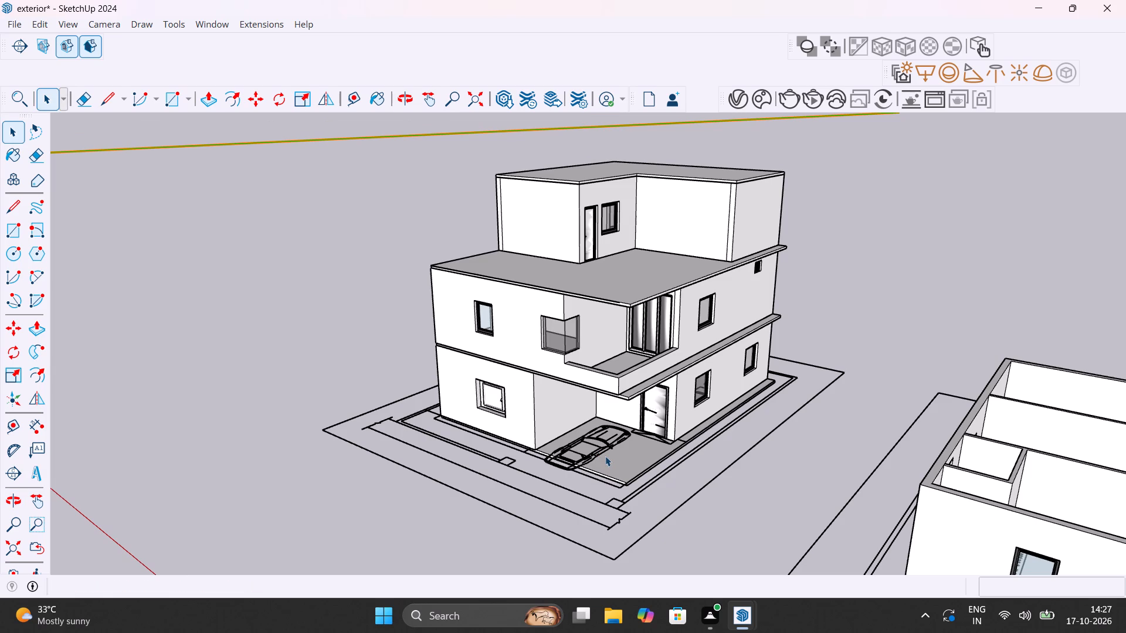
pyautogui.press('shift+super+s')
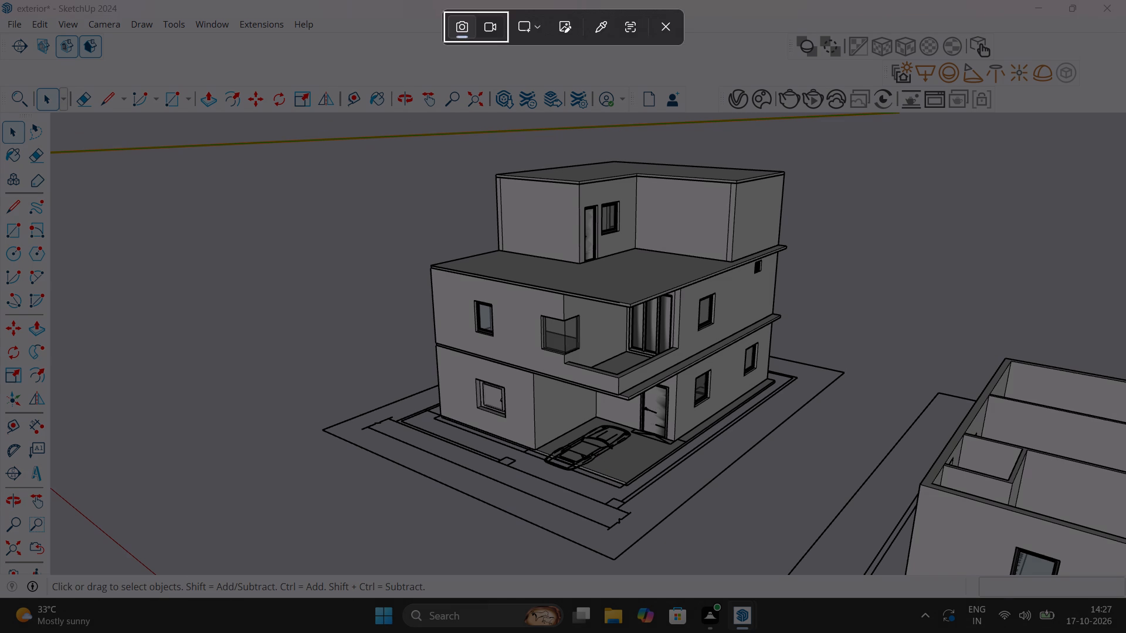
pyautogui.moveTo(325, 132); pyautogui.dragTo(844, 536)
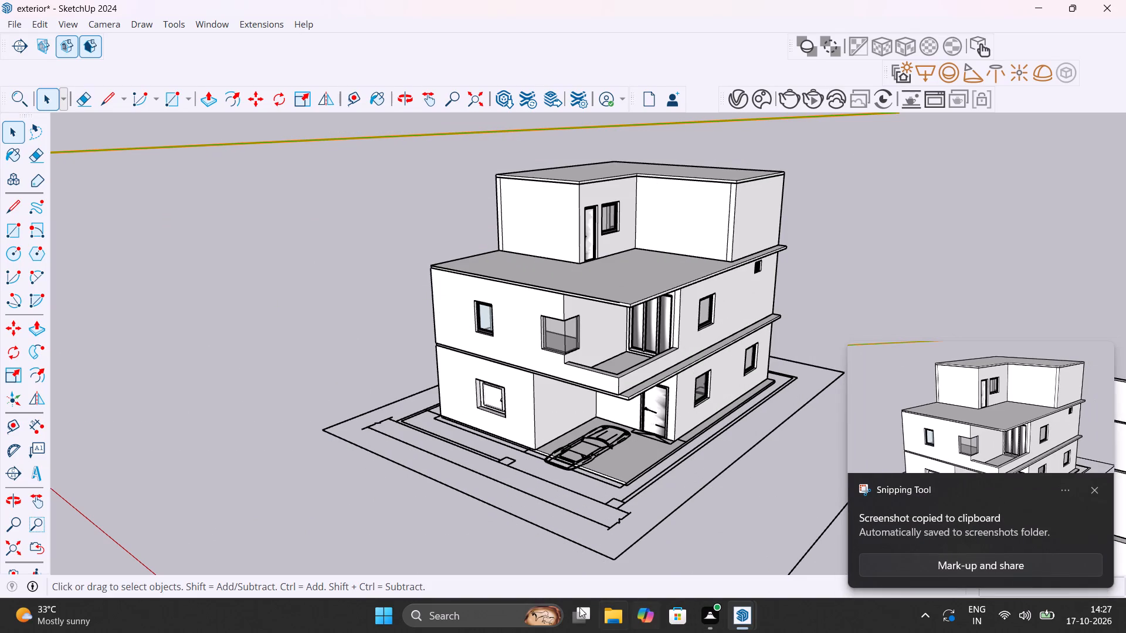
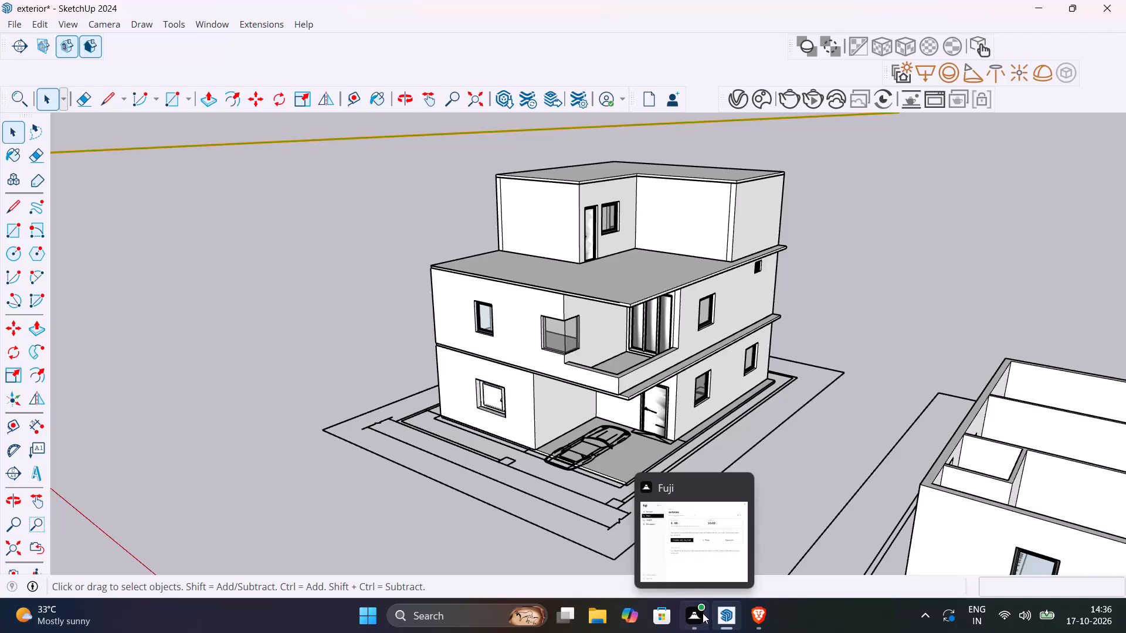
# Set up a MajRail railing with the Type C glass-panel design and start drawing it.
pyautogui.click(823, 426)
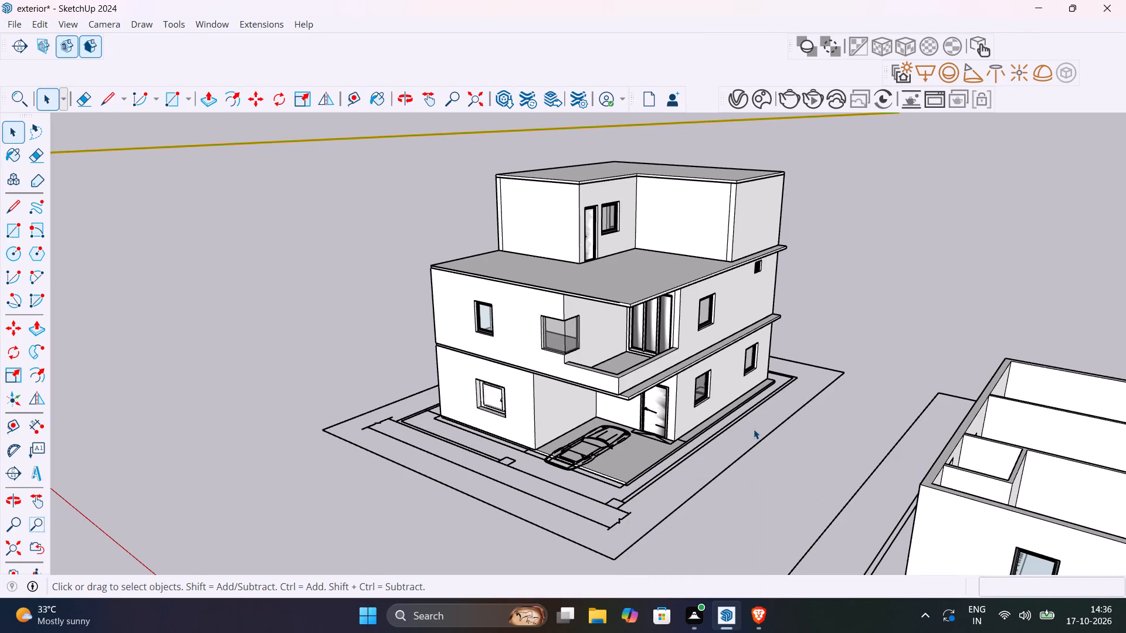
pyautogui.moveTo(754, 429); pyautogui.dragTo(707, 454, button='middle')
pyautogui.scroll(4, 547, 365)
pyautogui.scroll(-2, 600, 359)
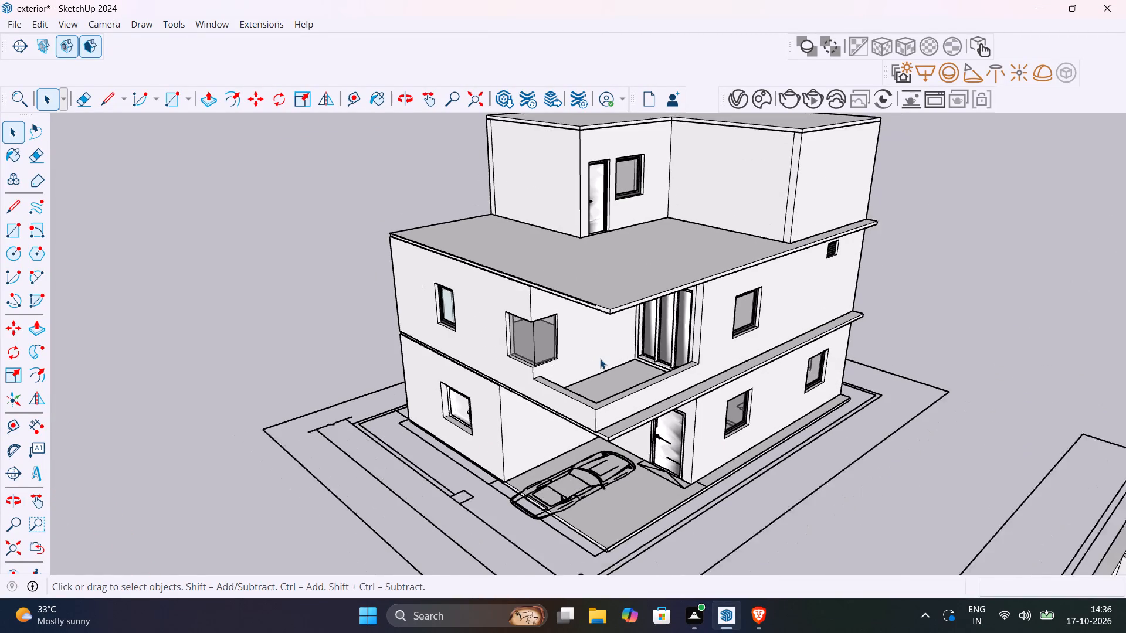
pyautogui.moveTo(643, 264); pyautogui.dragTo(593, 342, button='middle')
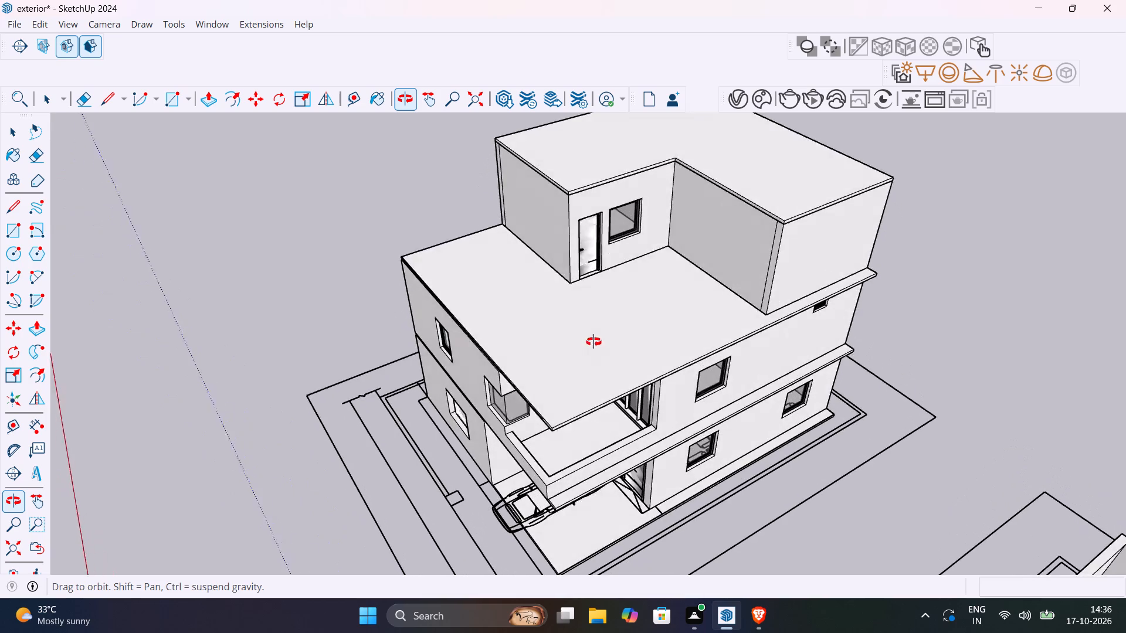
pyautogui.moveTo(593, 342); pyautogui.dragTo(604, 321, button='middle')
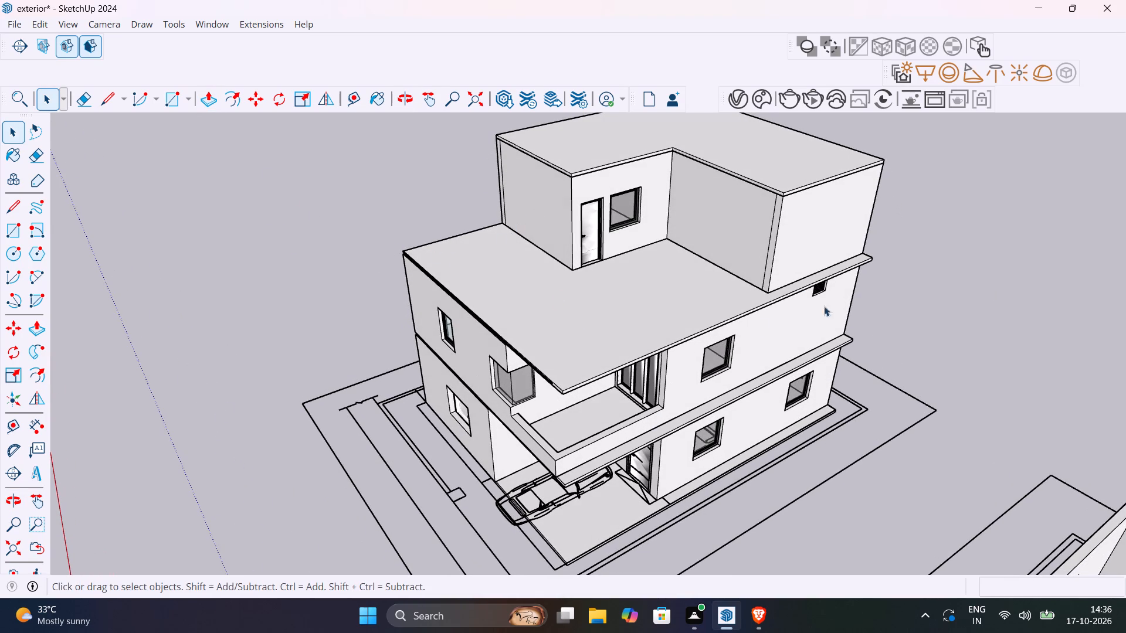
pyautogui.click(266, 23)
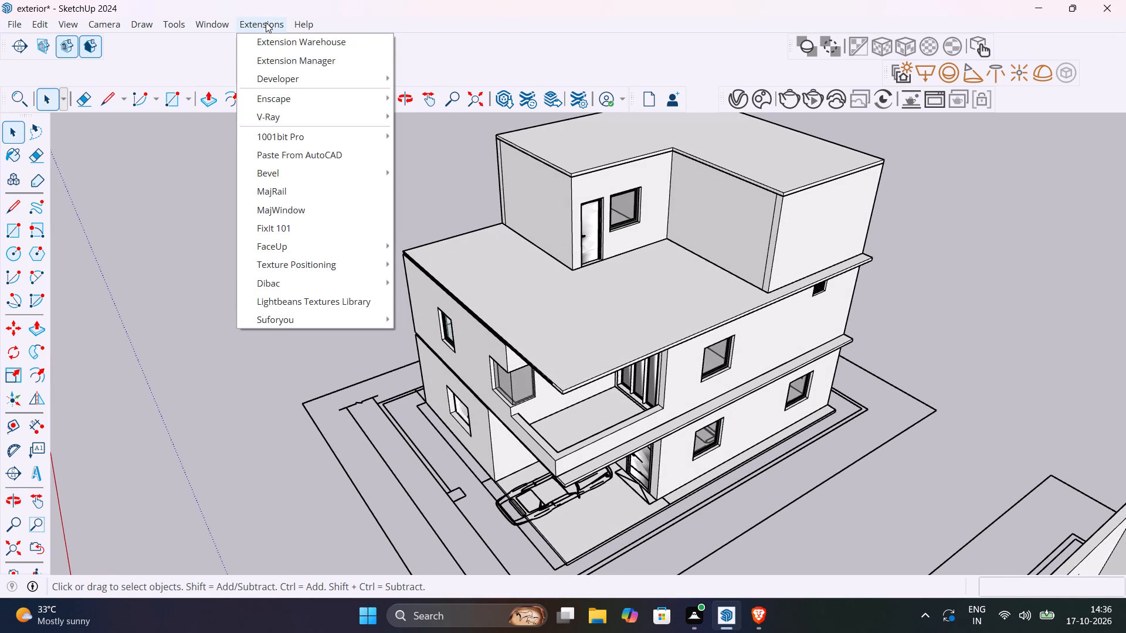
pyautogui.click(284, 192)
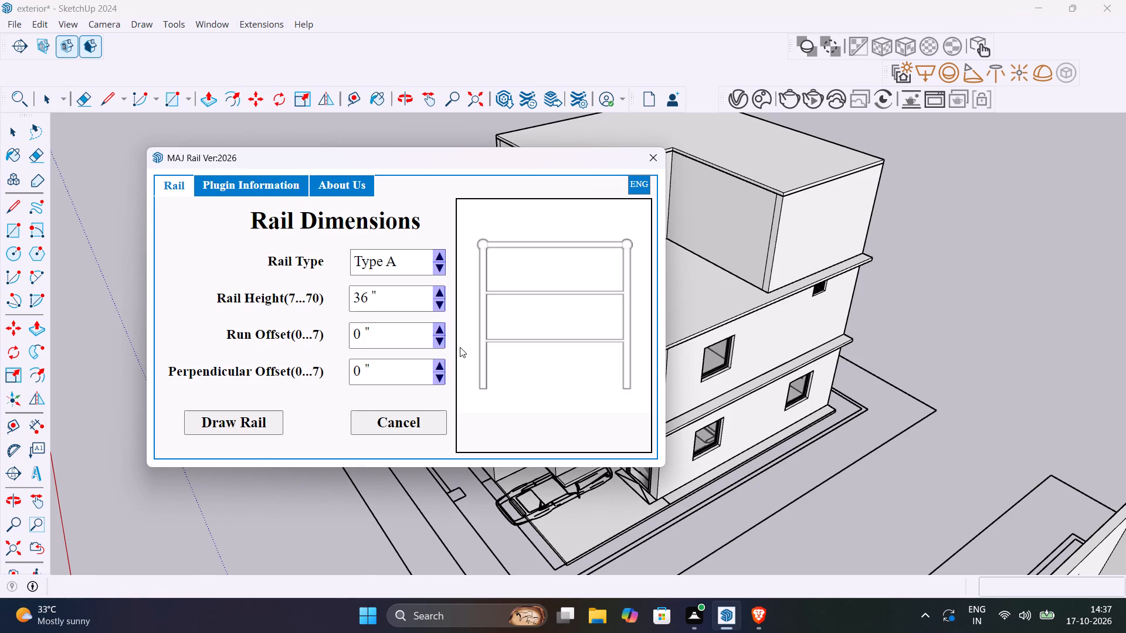
pyautogui.scroll(-3, 293, 236)
pyautogui.click(437, 265)
pyautogui.click(438, 266)
pyautogui.click(438, 266)
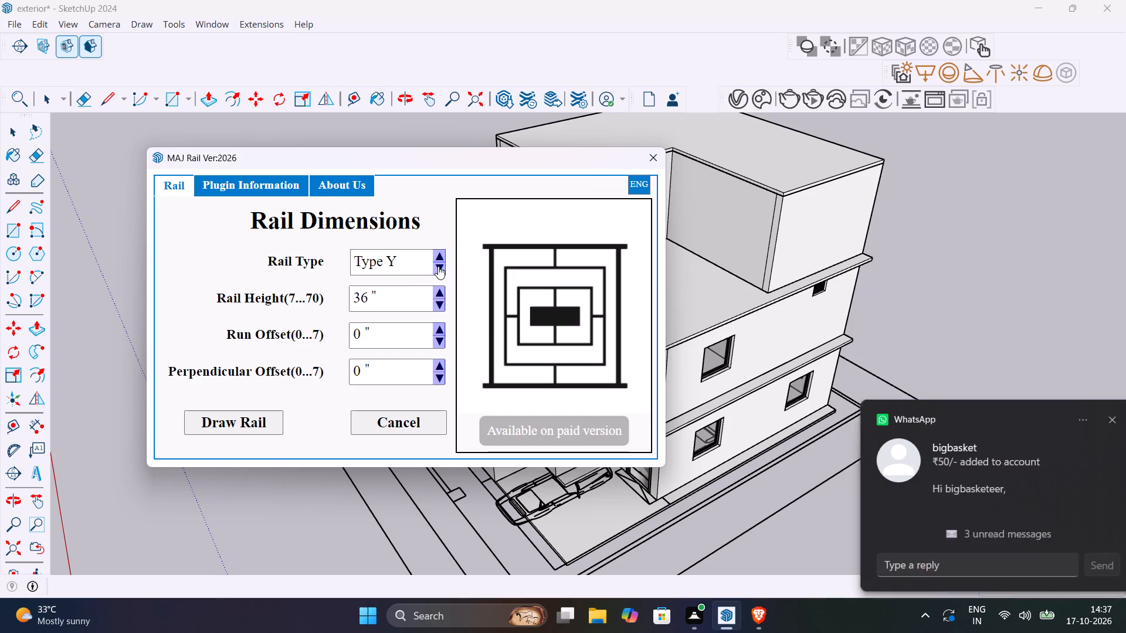
pyautogui.click(438, 266)
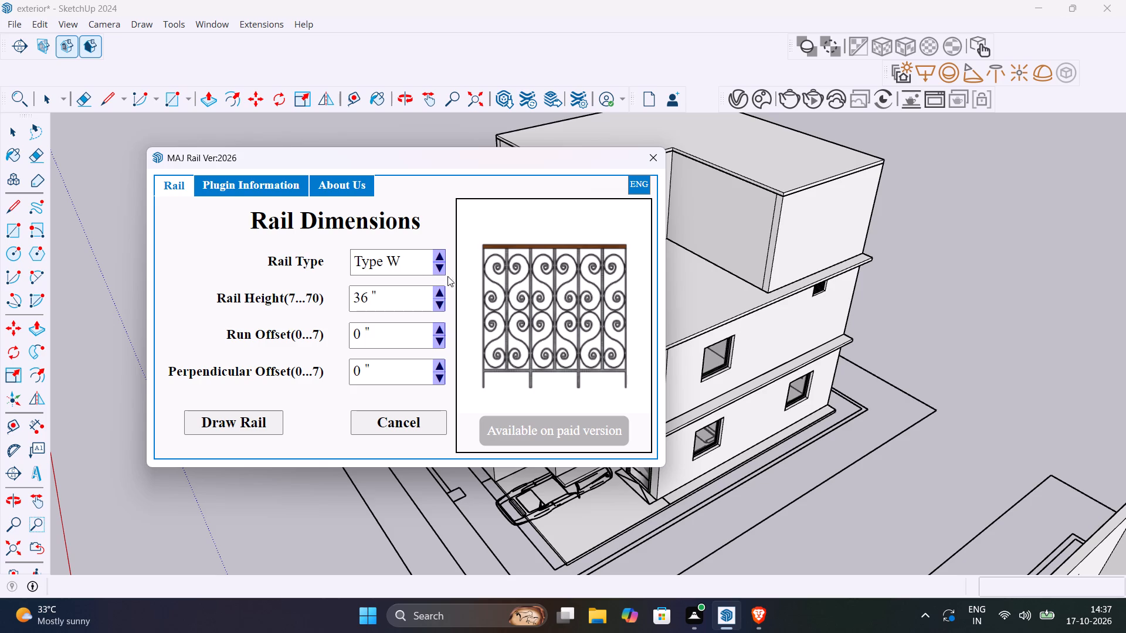
pyautogui.click(441, 267)
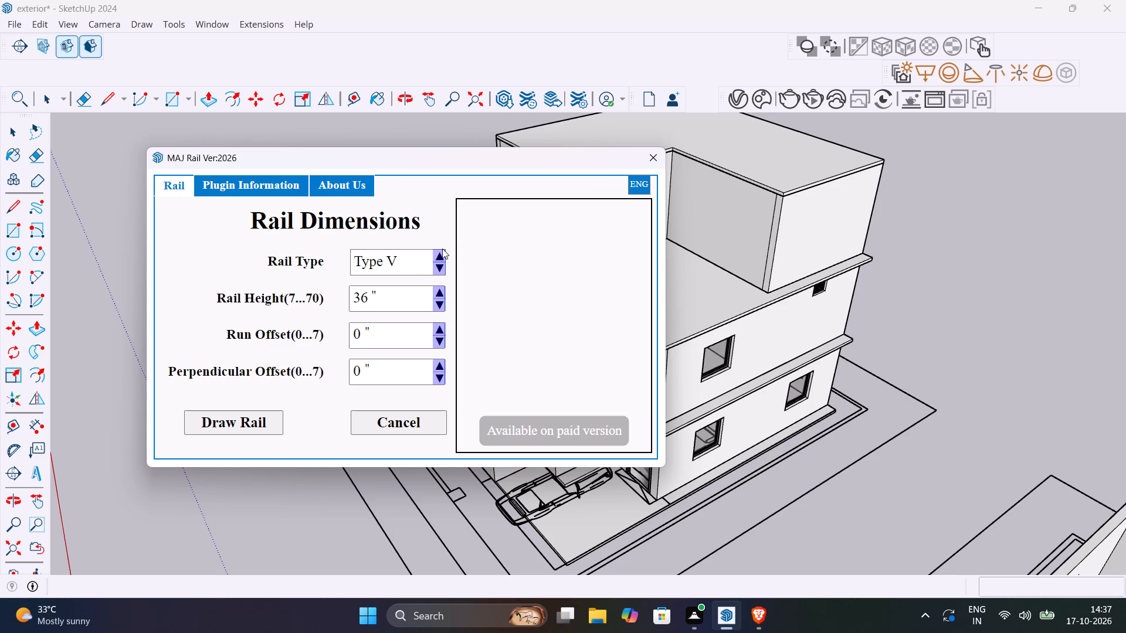
pyautogui.tripleClick(440, 251)
pyautogui.click(440, 251)
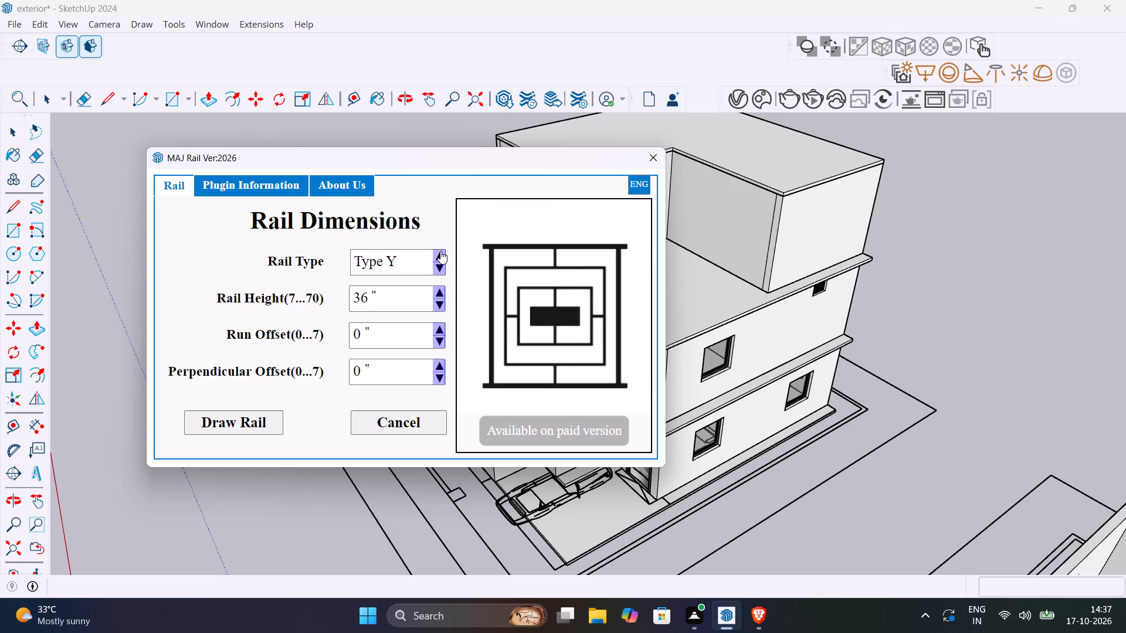
pyautogui.click(440, 251)
pyautogui.click(440, 251)
pyautogui.click(440, 251)
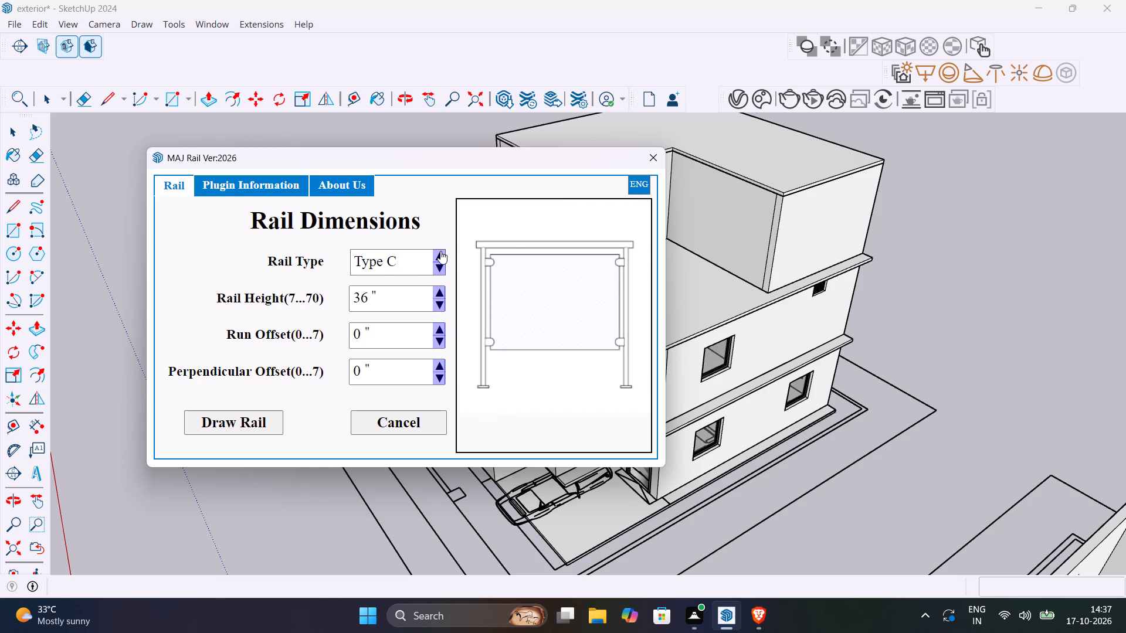
pyautogui.click(440, 251)
pyautogui.click(438, 268)
pyautogui.click(438, 268)
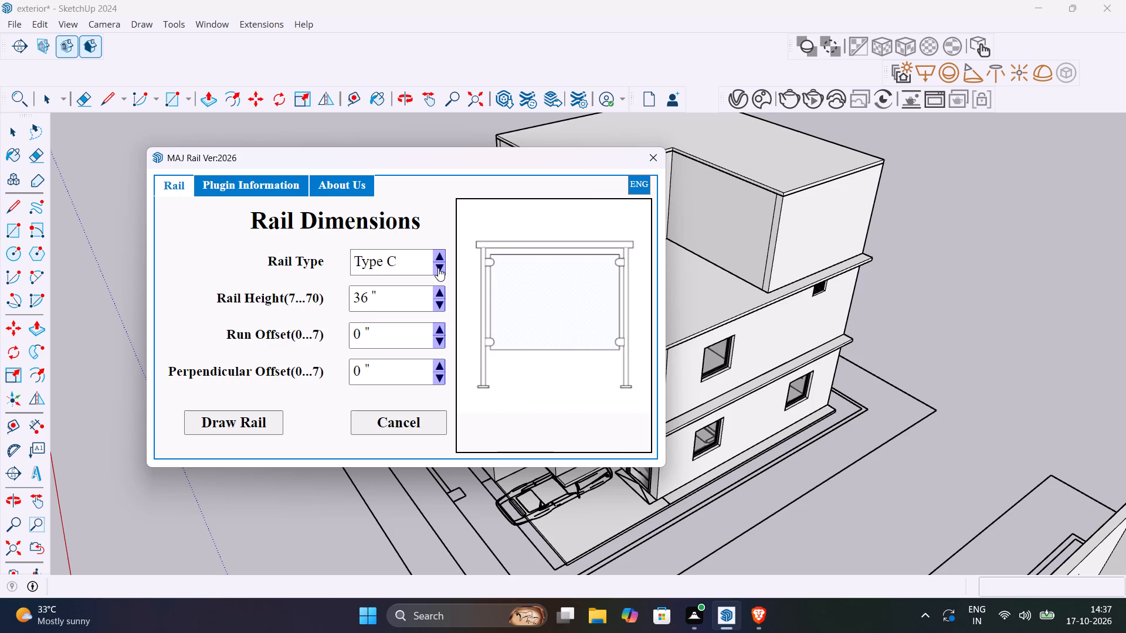
pyautogui.click(438, 268)
pyautogui.click(440, 250)
pyautogui.click(440, 250)
pyautogui.click(250, 424)
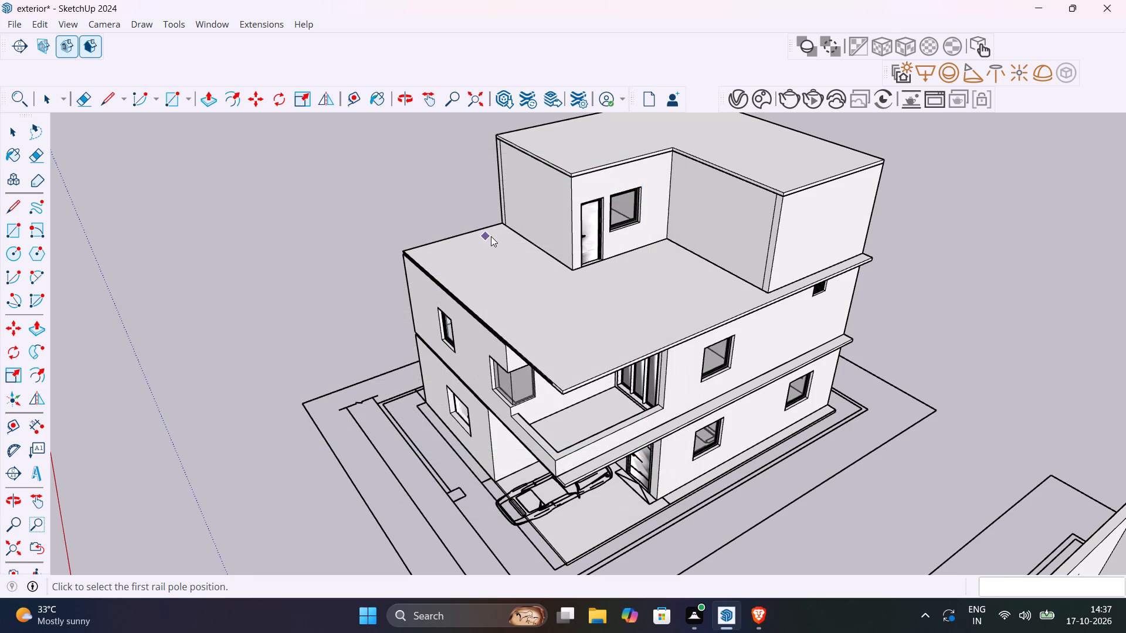
# Draw the glass railing around the terrace slab's outer edge, from the upper storey's wall corner through the outer corners to its far wall corner.
pyautogui.scroll(13, 498, 232)
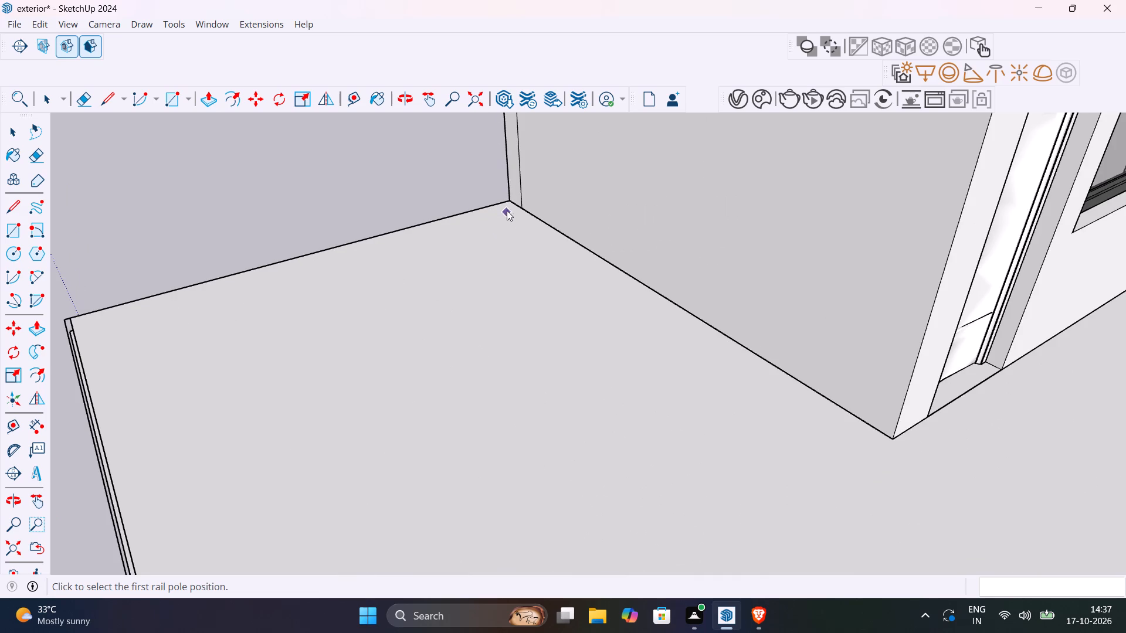
pyautogui.click(508, 203)
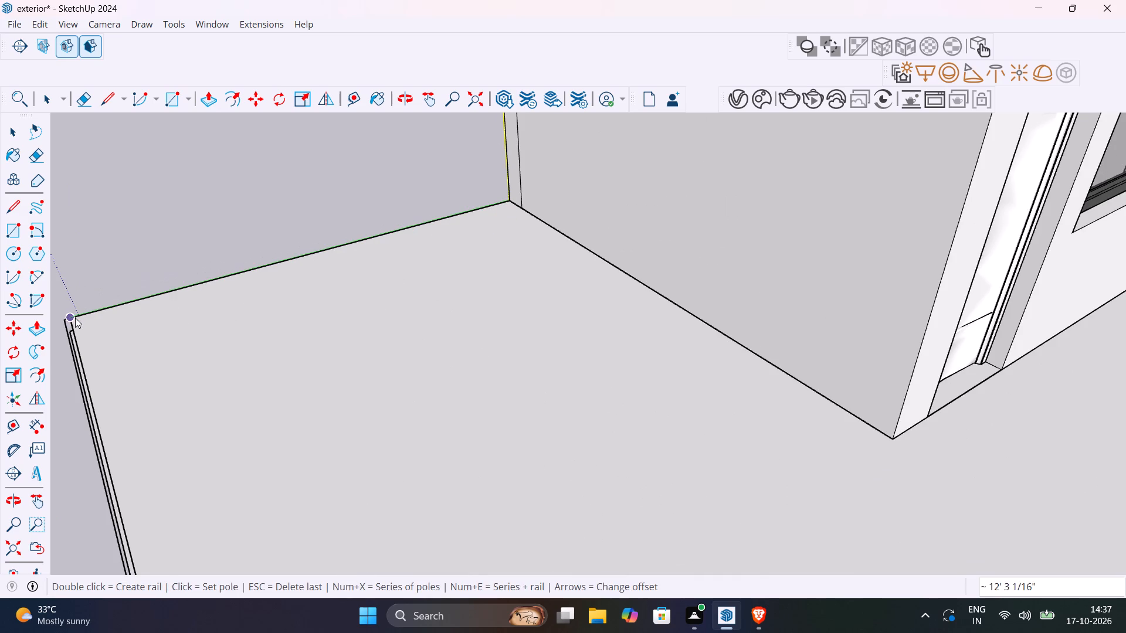
pyautogui.click(75, 318)
pyautogui.scroll(-16, 147, 442)
pyautogui.moveTo(162, 464); pyautogui.dragTo(280, 401, button='middle')
pyautogui.scroll(-8, 284, 403)
pyautogui.scroll(11, 387, 500)
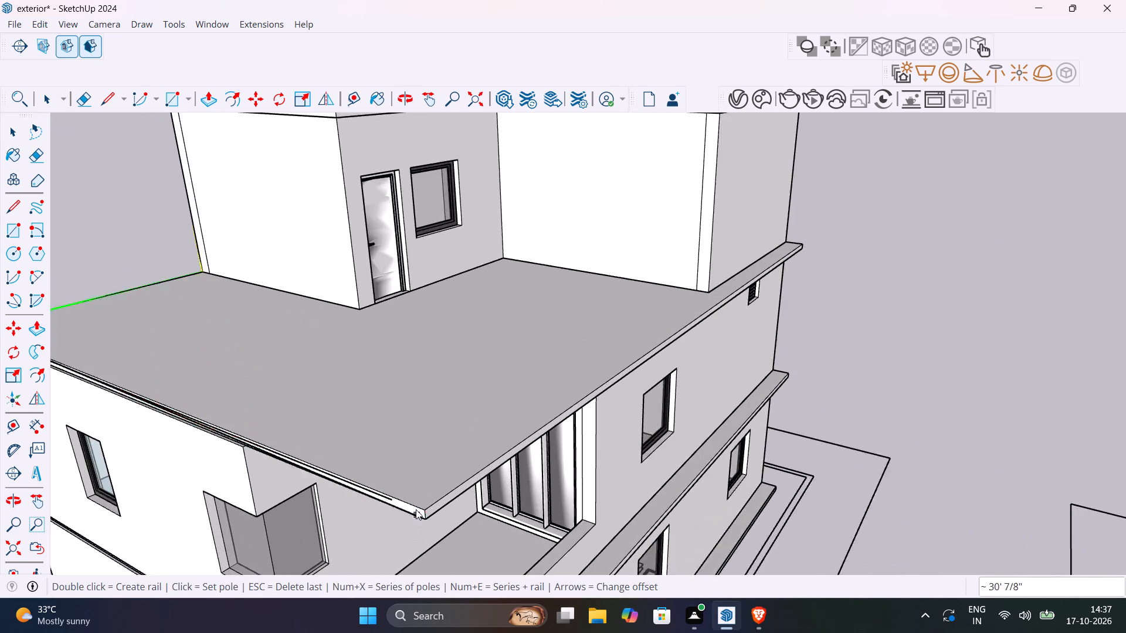
pyautogui.scroll(8, 416, 509)
pyautogui.click(439, 505)
pyautogui.scroll(-3, 570, 455)
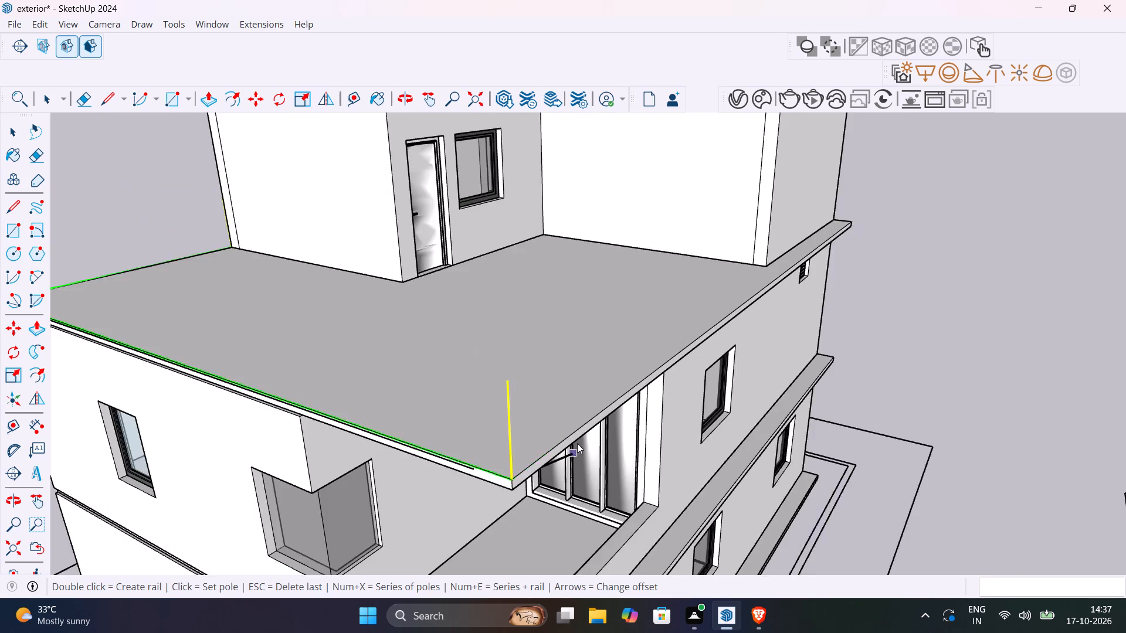
pyautogui.scroll(-7, 577, 443)
pyautogui.moveTo(676, 355); pyautogui.dragTo(457, 417, button='middle')
pyautogui.scroll(7, 650, 373)
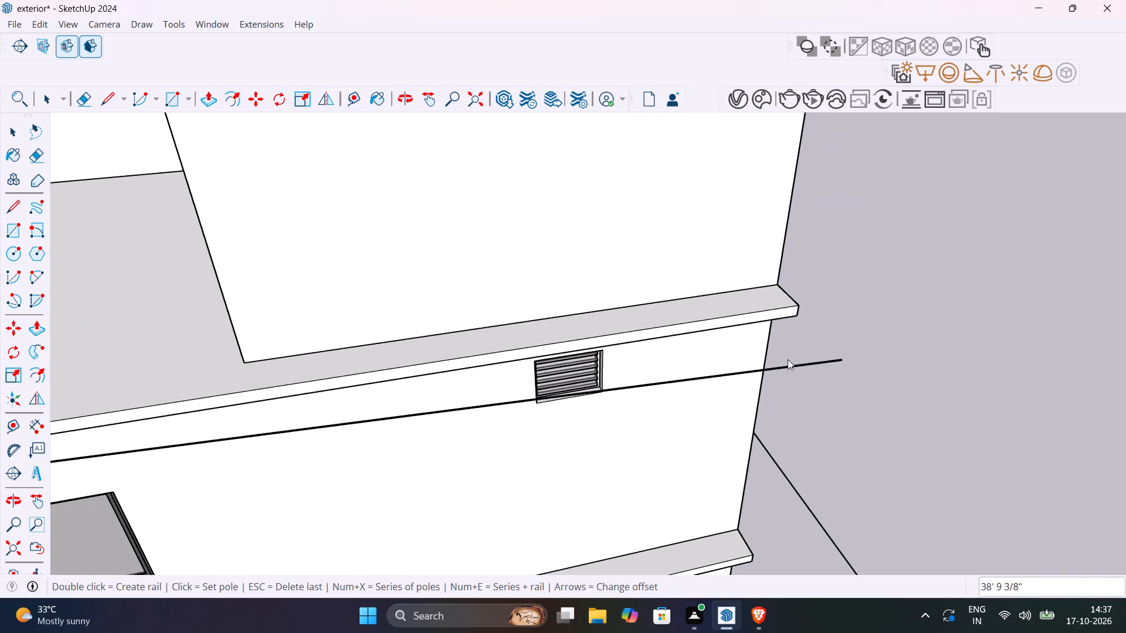
pyautogui.click(795, 308)
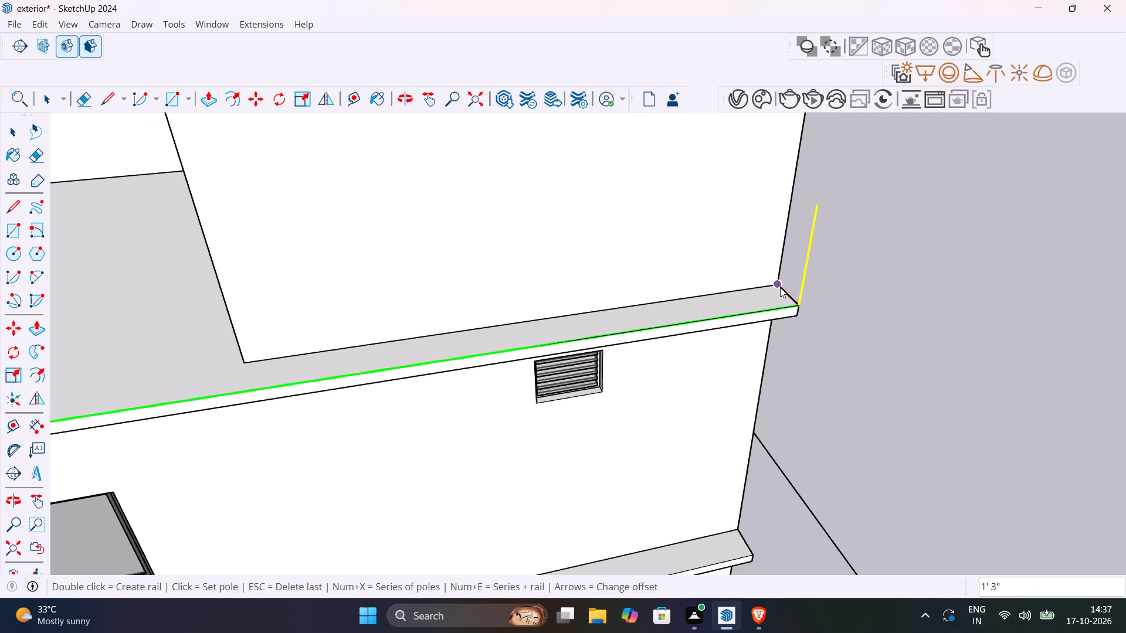
pyautogui.click(779, 286)
pyautogui.scroll(-8, 782, 301)
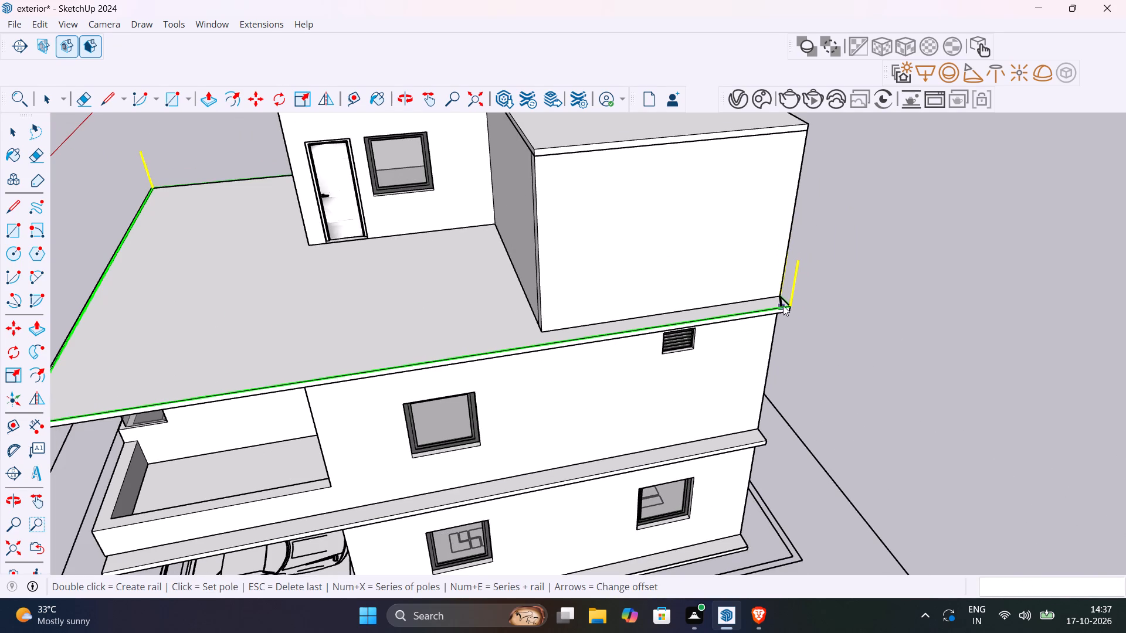
pyautogui.doubleClick(783, 296)
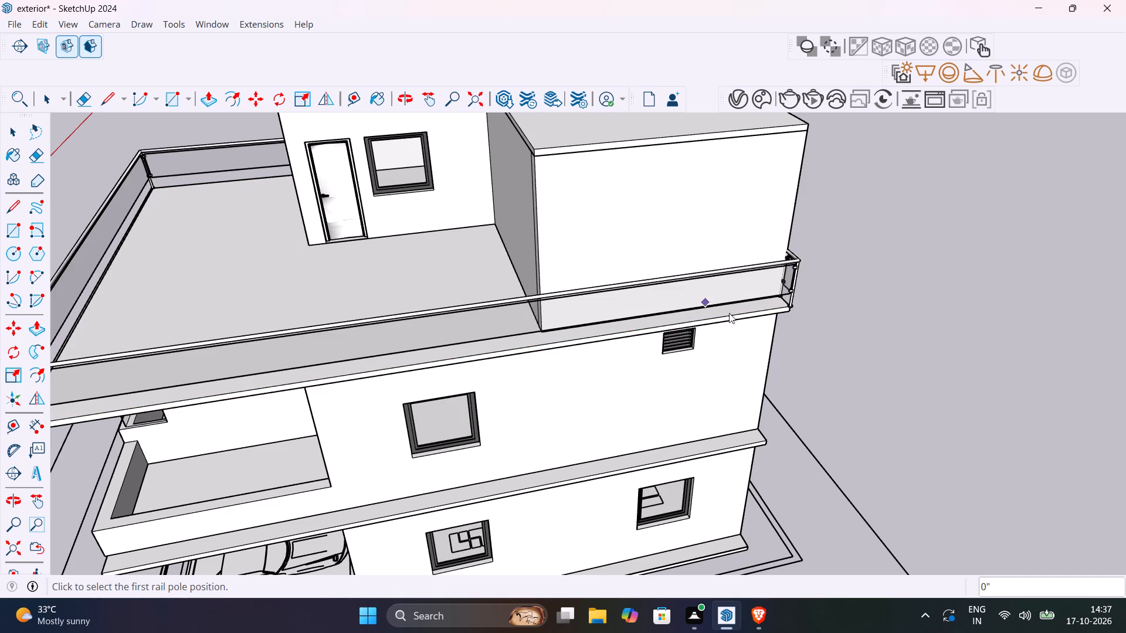
# Examine the terrace railing around the house, checking its corner posts and ends against the walls.
pyautogui.scroll(-5, 742, 359)
pyautogui.moveTo(624, 410); pyautogui.dragTo(920, 339, button='middle')
pyautogui.scroll(2, 328, 349)
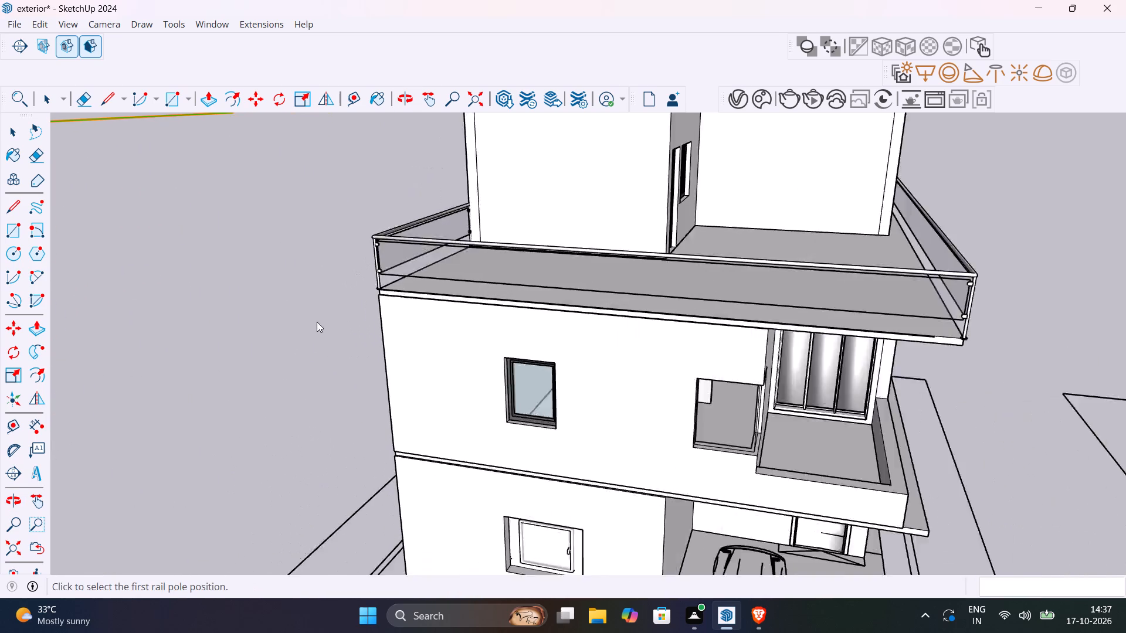
pyautogui.scroll(2, 317, 322)
pyautogui.moveTo(398, 292); pyautogui.dragTo(427, 312, button='middle')
pyautogui.scroll(1, 428, 312)
pyautogui.scroll(-9, 429, 313)
pyautogui.moveTo(461, 322); pyautogui.dragTo(641, 322, button='middle')
pyautogui.moveTo(656, 324); pyautogui.dragTo(715, 331, button='middle')
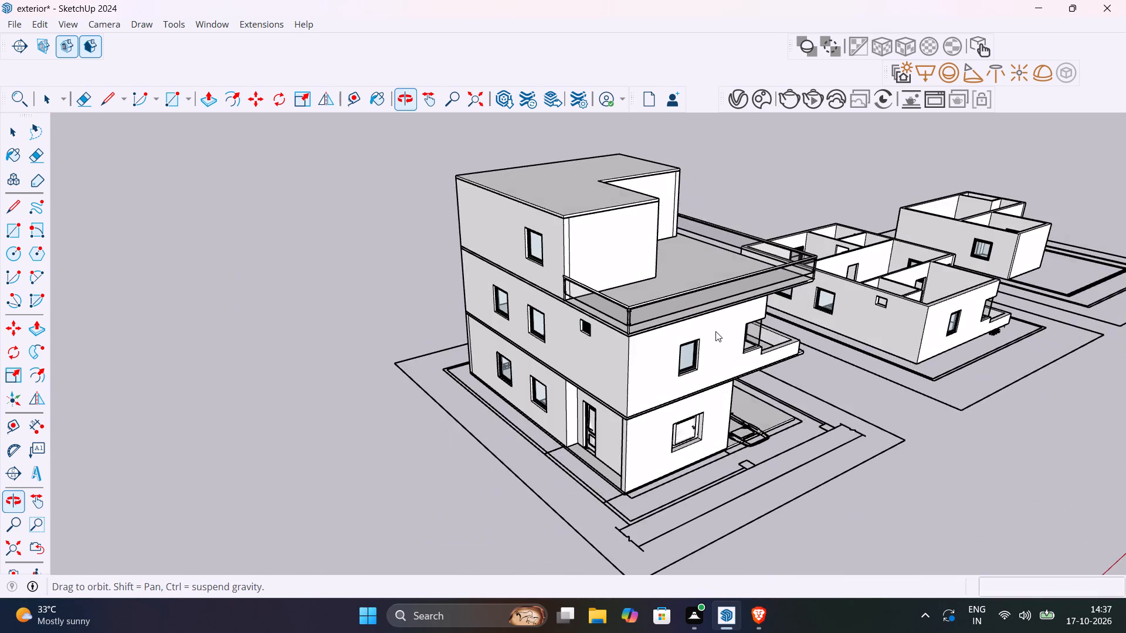
pyautogui.scroll(12, 671, 329)
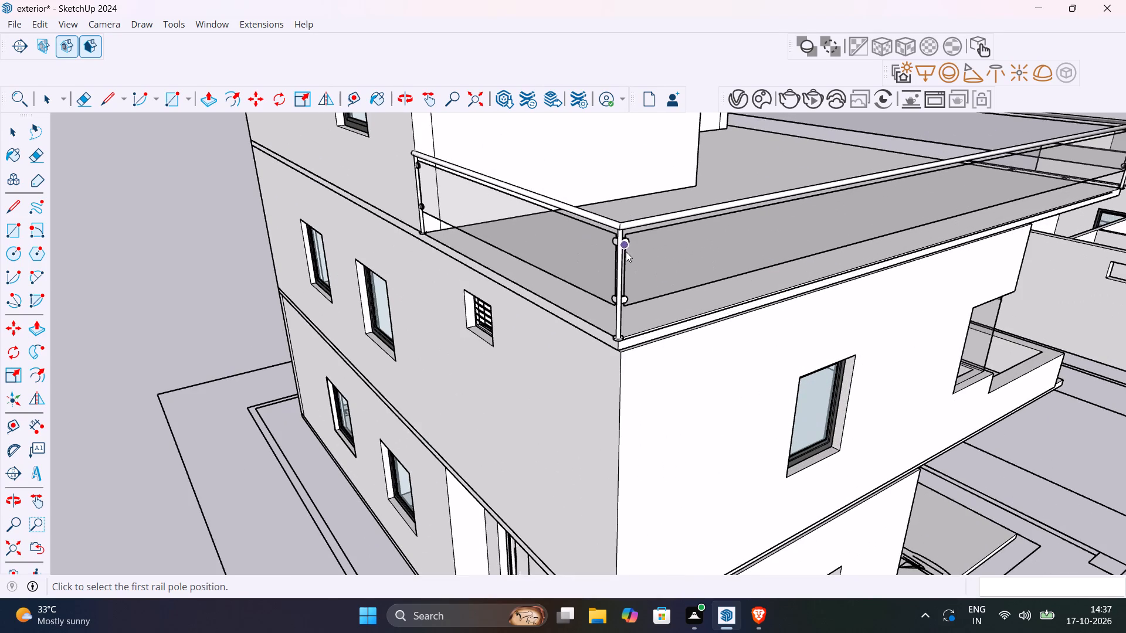
pyautogui.scroll(1, 948, 243)
pyautogui.scroll(-3, 948, 243)
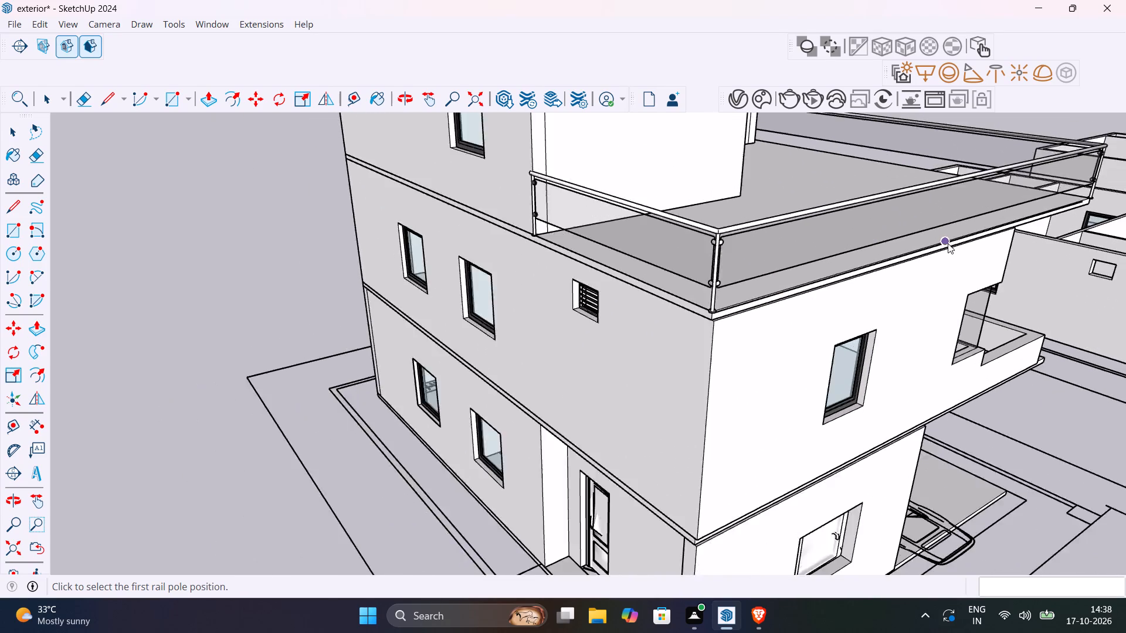
pyautogui.scroll(-6, 948, 243)
pyautogui.moveTo(905, 303); pyautogui.dragTo(542, 339, button='middle')
pyautogui.middleClick(542, 339)
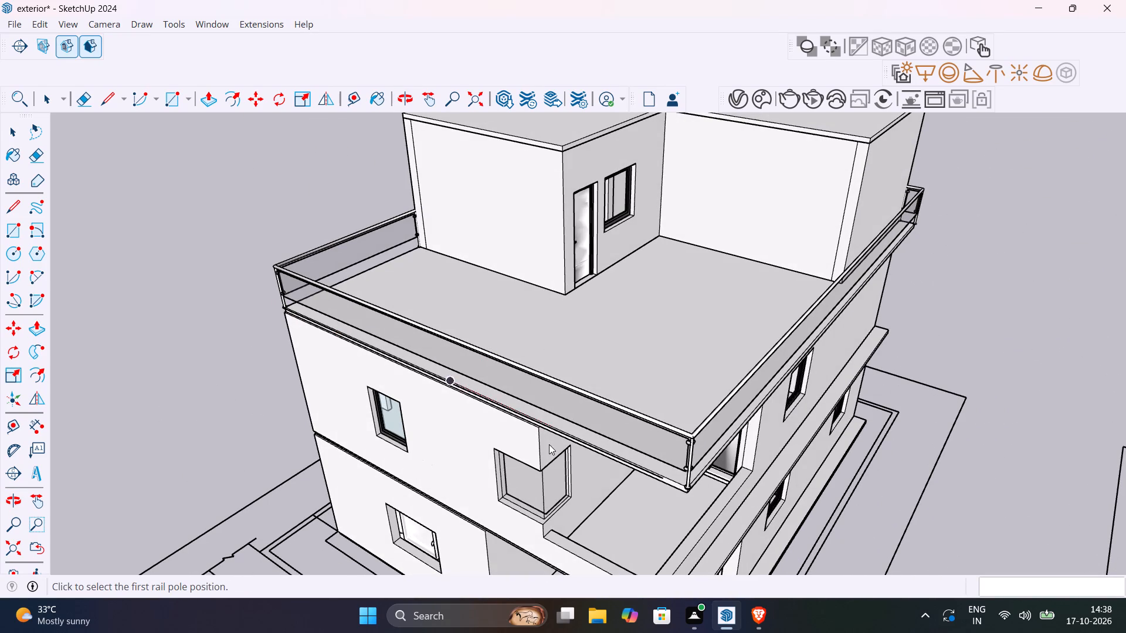
pyautogui.scroll(-3, 574, 411)
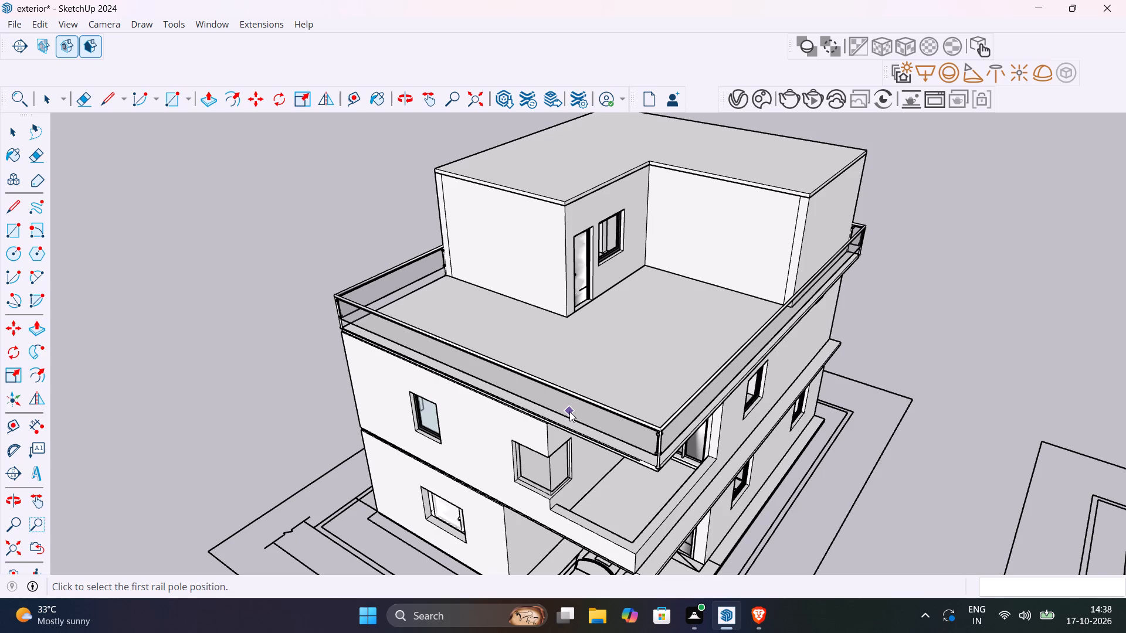
# Draw two adjoining glass railing sections along the balcony parapet's front edge, about 2' 11" and 4' 6" long, ending at its outer corner.
pyautogui.scroll(-6, 569, 411)
pyautogui.scroll(9, 586, 503)
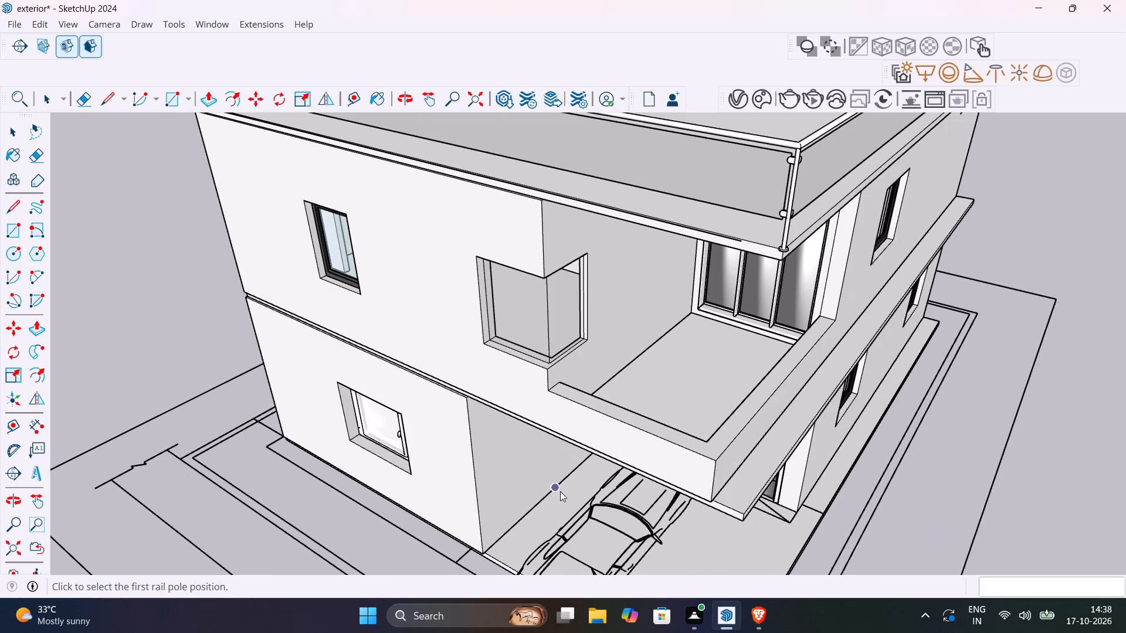
pyautogui.scroll(-1, 601, 415)
pyautogui.scroll(3, 581, 405)
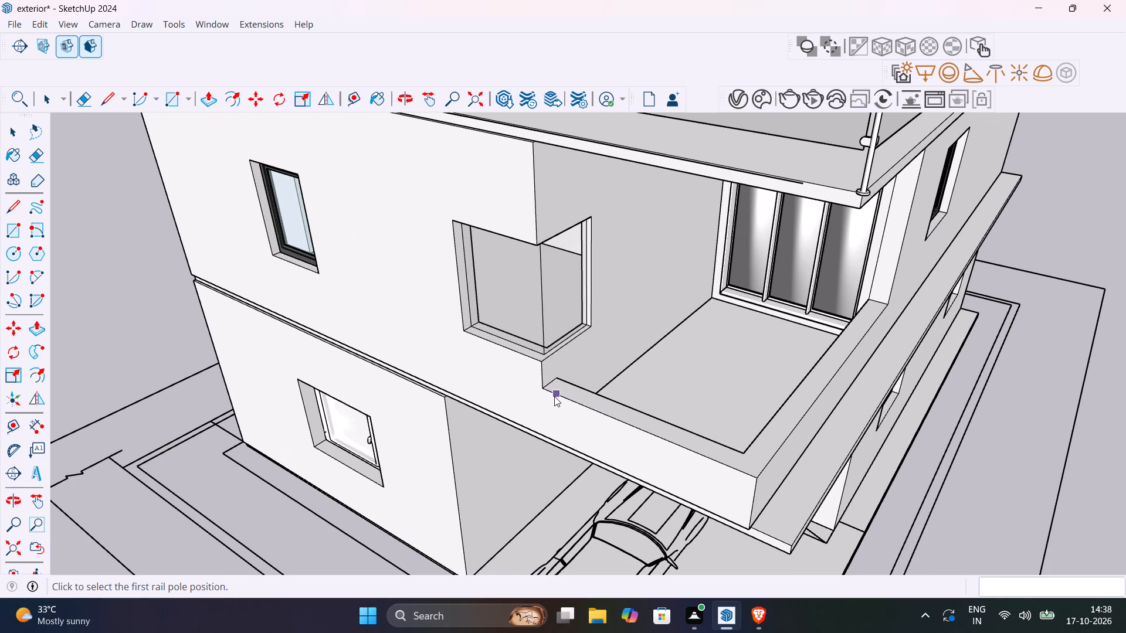
pyautogui.click(550, 392)
pyautogui.doubleClick(618, 420)
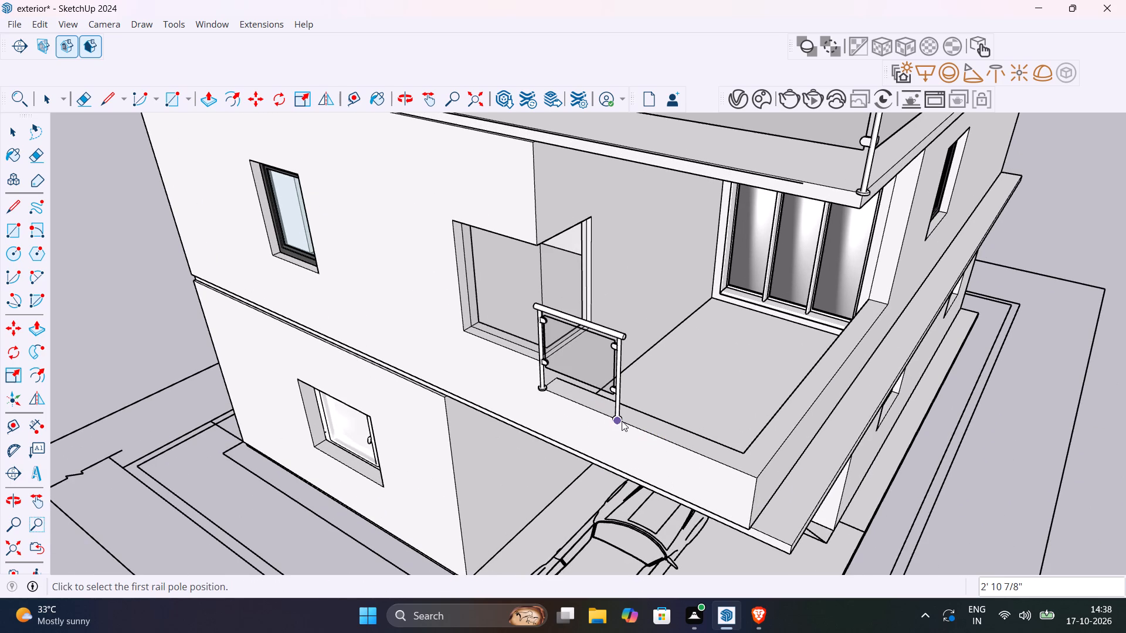
pyautogui.click(622, 421)
pyautogui.doubleClick(757, 477)
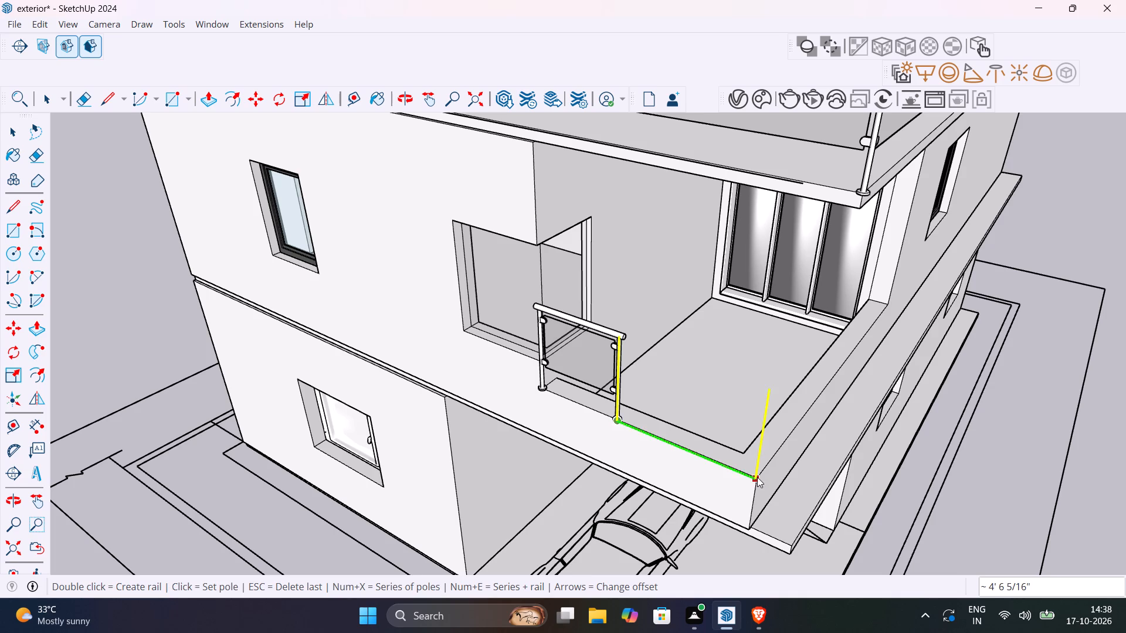
pyautogui.scroll(2, 599, 359)
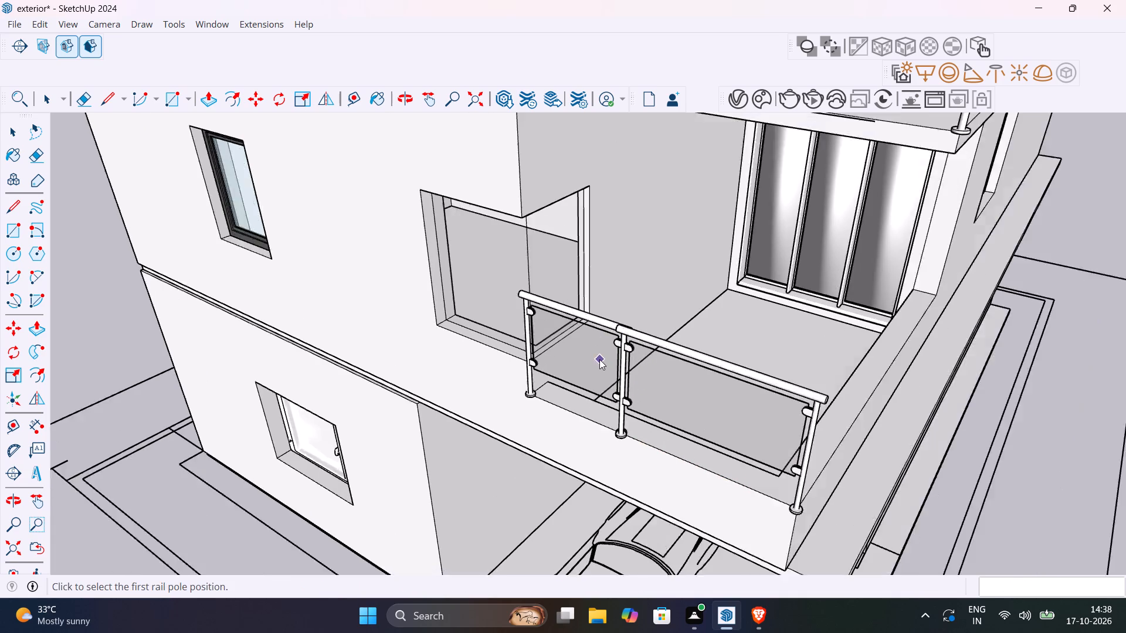
pyautogui.scroll(10, 599, 359)
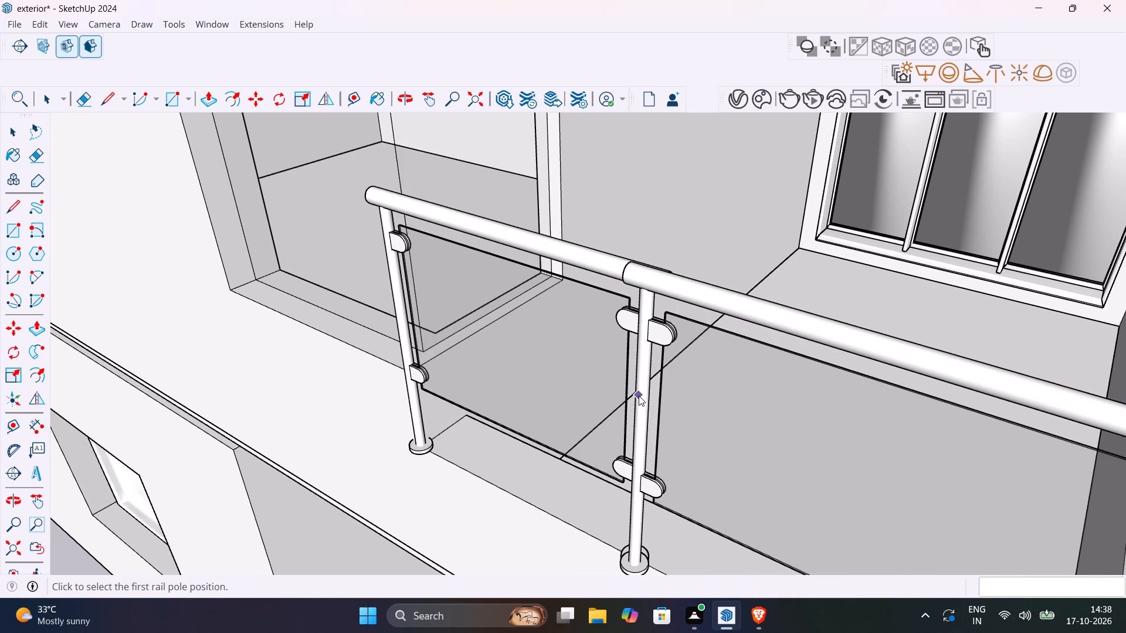
# Undo the two glass railing sections drawn along the balcony parapet's front edge.
pyautogui.scroll(-3, 639, 396)
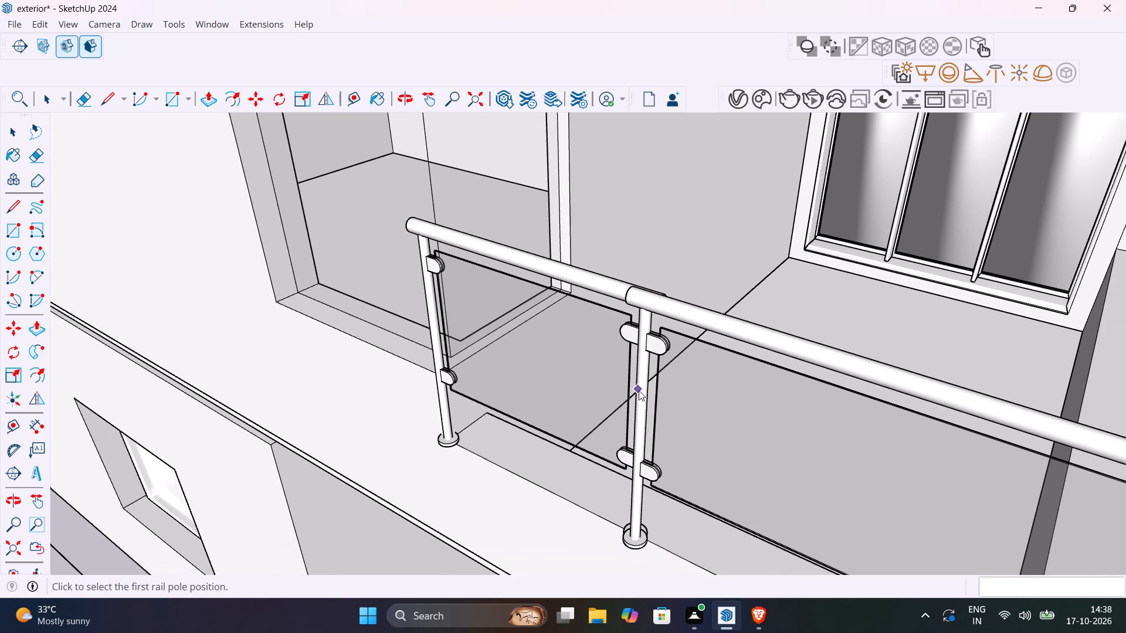
pyautogui.hotkey('ctrl', 'z')
pyautogui.hotkey('ctrl', 'z')
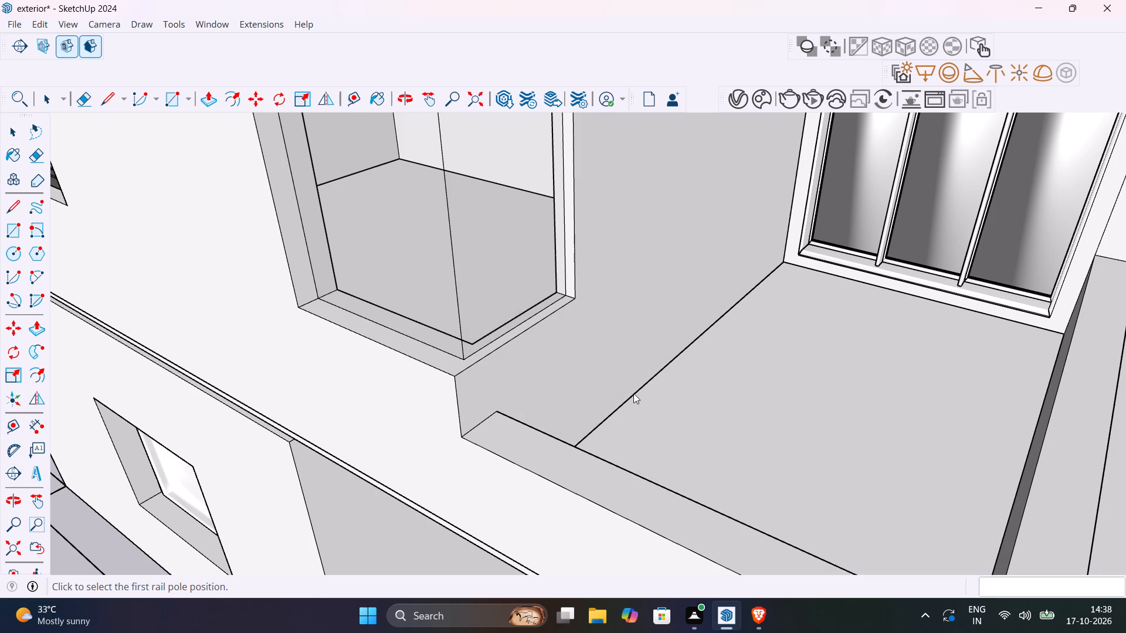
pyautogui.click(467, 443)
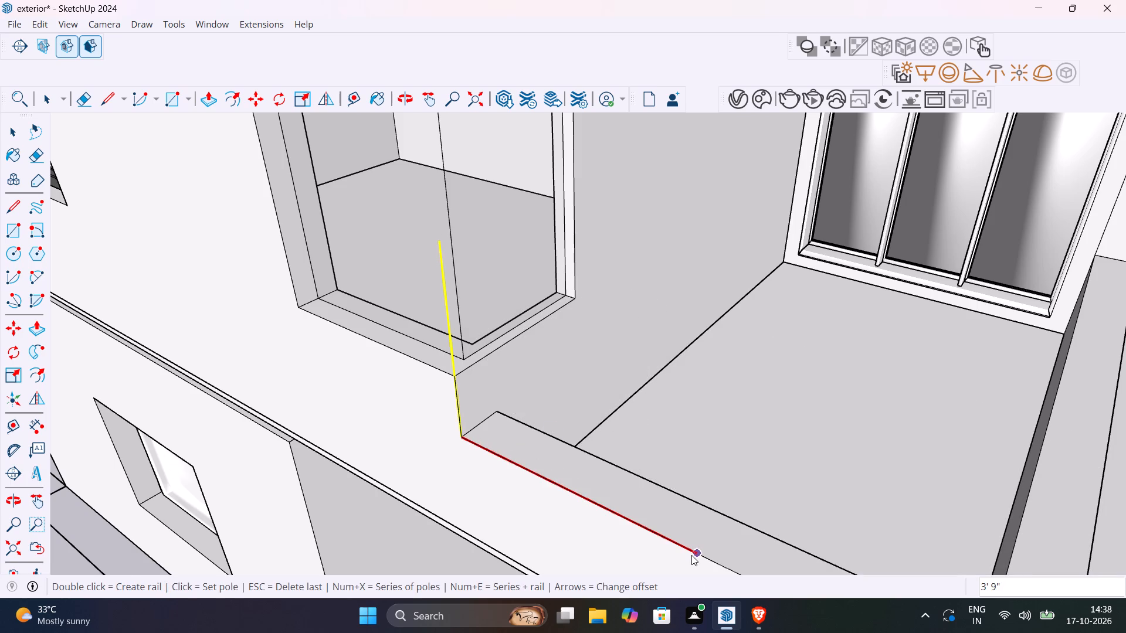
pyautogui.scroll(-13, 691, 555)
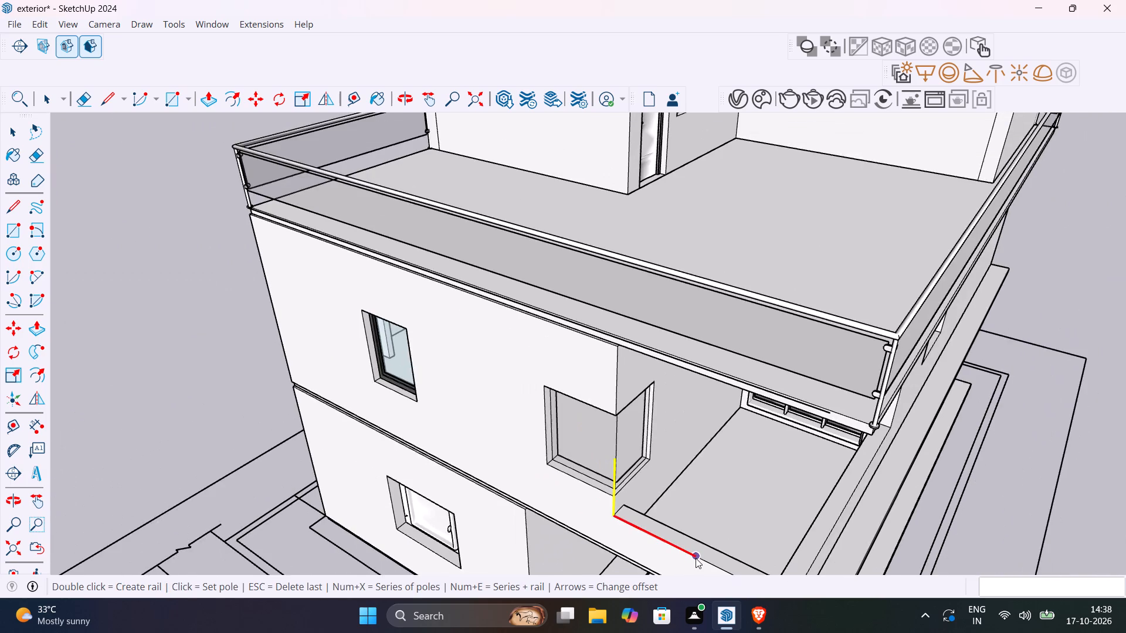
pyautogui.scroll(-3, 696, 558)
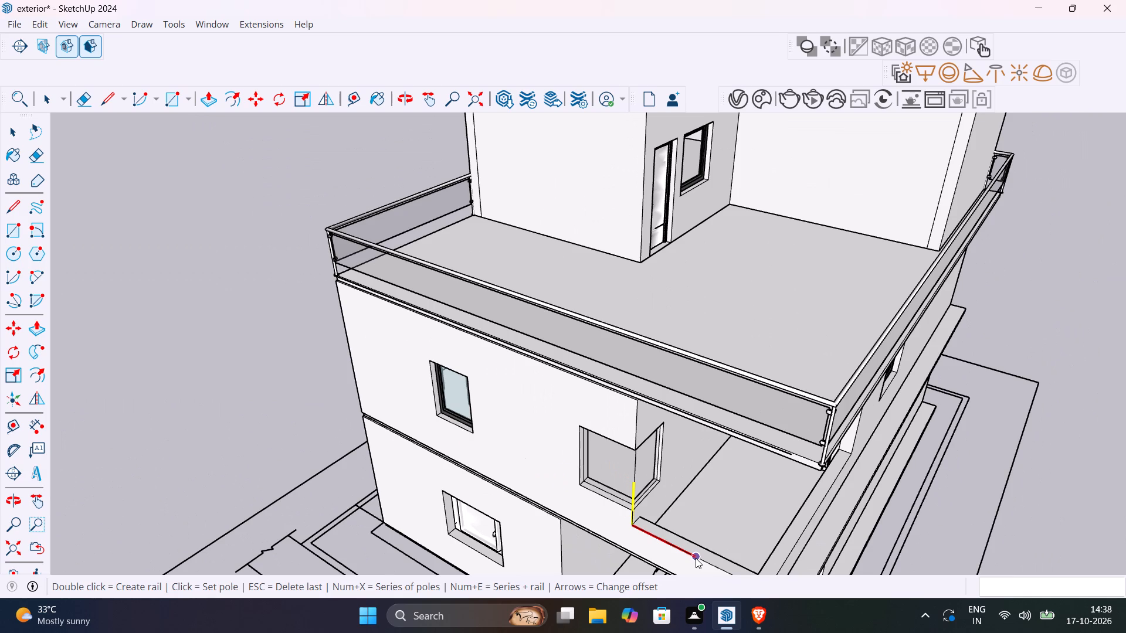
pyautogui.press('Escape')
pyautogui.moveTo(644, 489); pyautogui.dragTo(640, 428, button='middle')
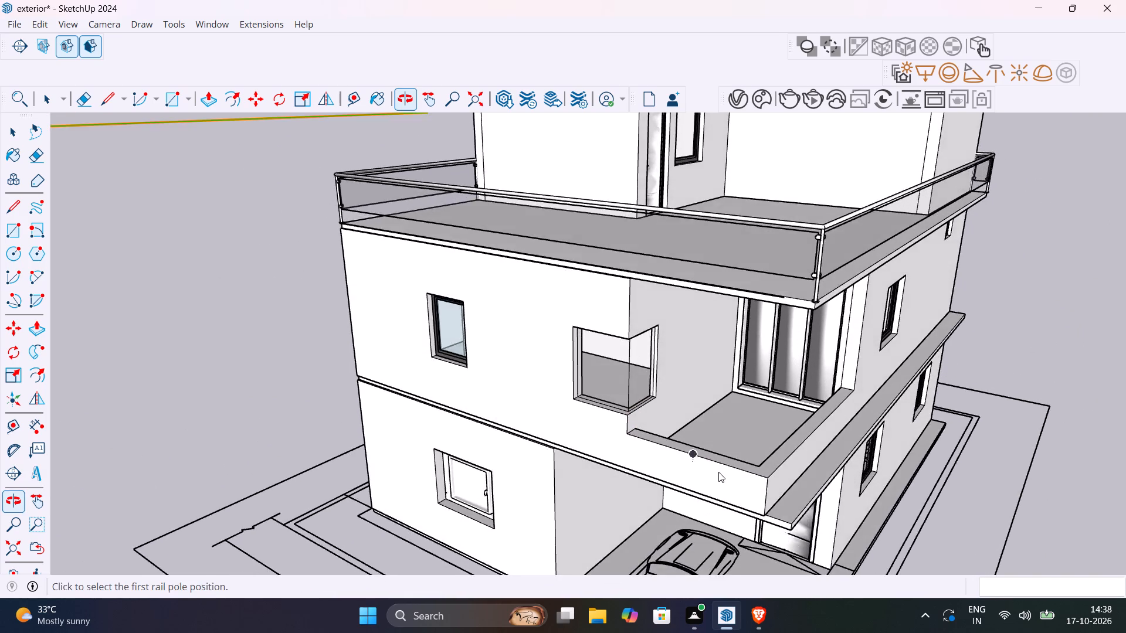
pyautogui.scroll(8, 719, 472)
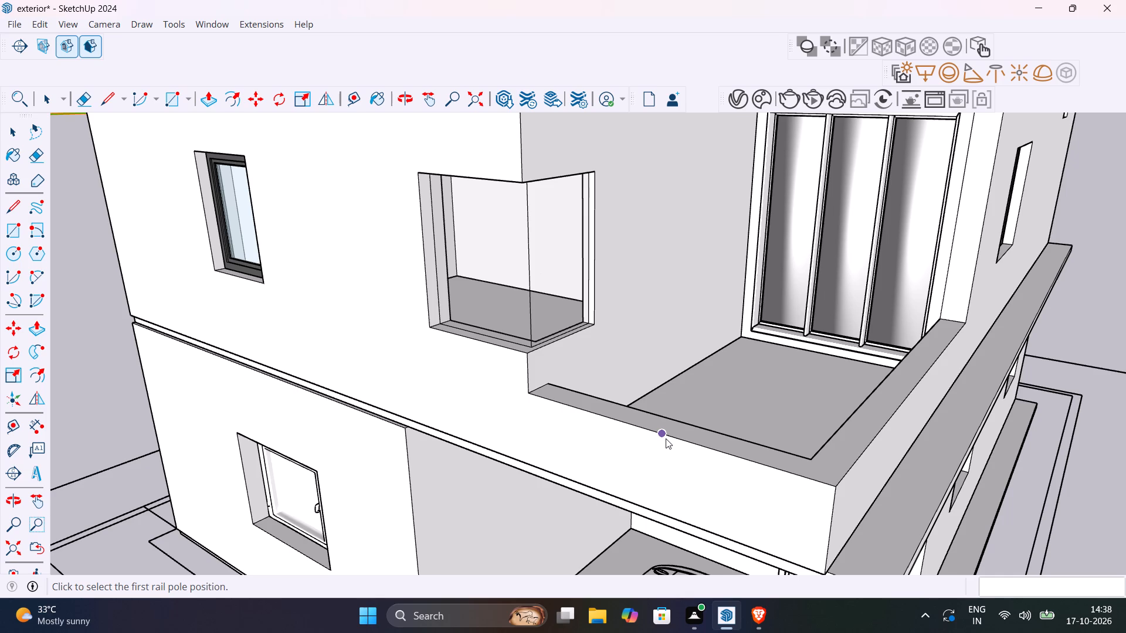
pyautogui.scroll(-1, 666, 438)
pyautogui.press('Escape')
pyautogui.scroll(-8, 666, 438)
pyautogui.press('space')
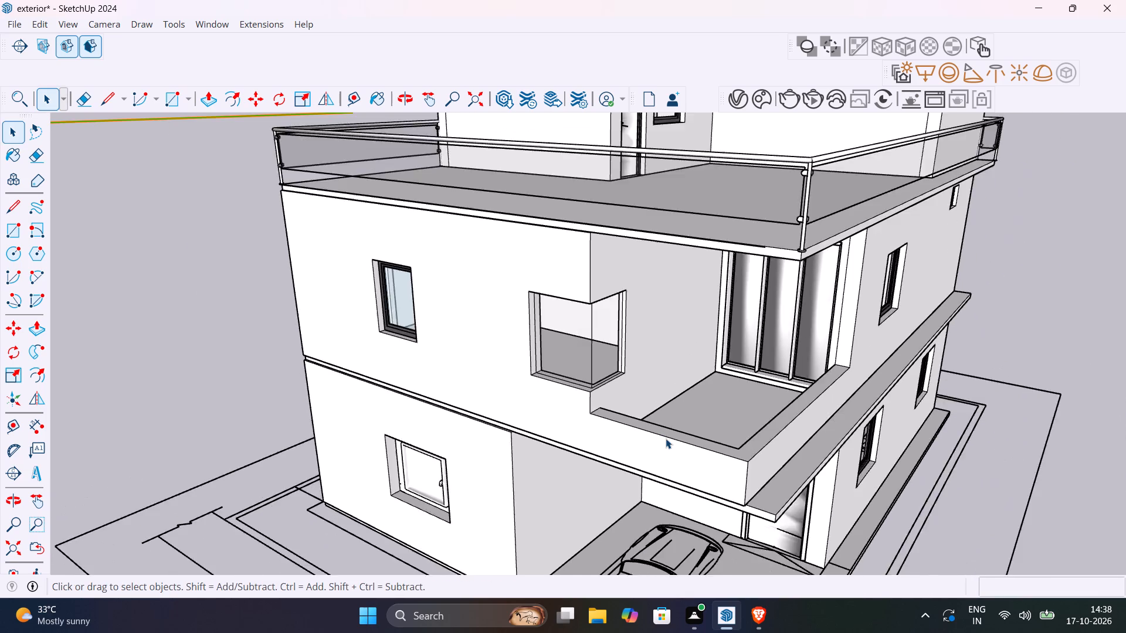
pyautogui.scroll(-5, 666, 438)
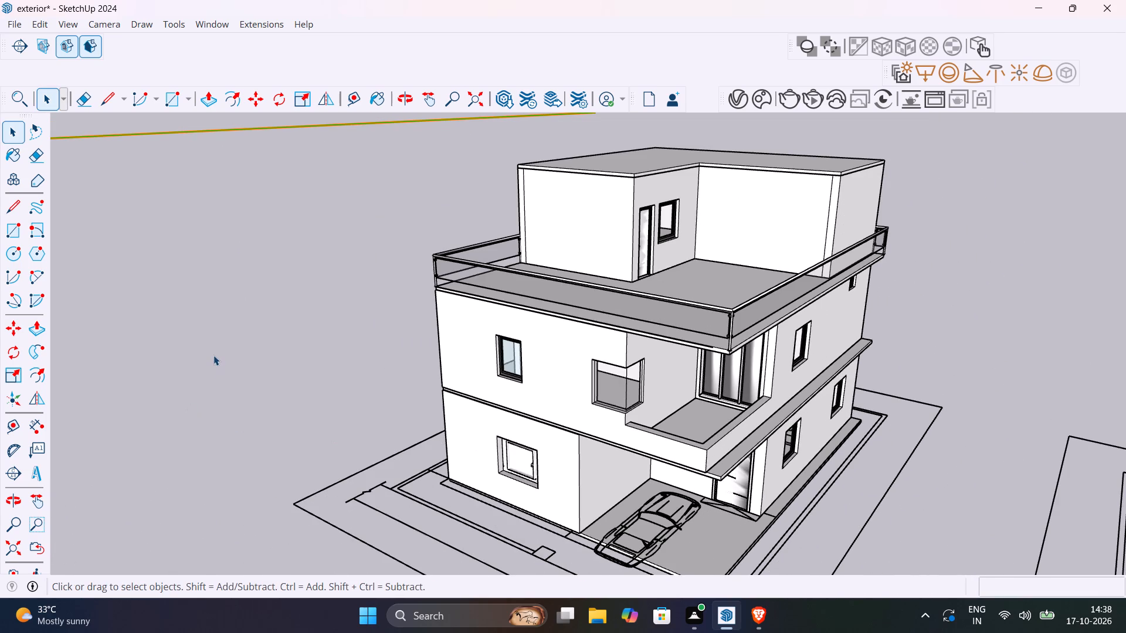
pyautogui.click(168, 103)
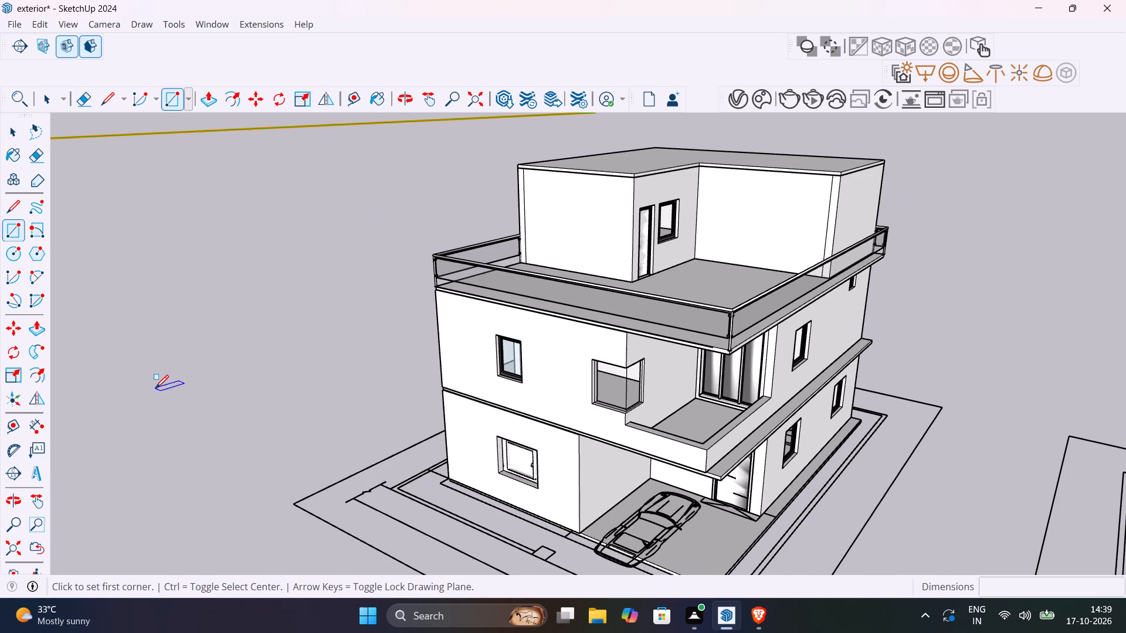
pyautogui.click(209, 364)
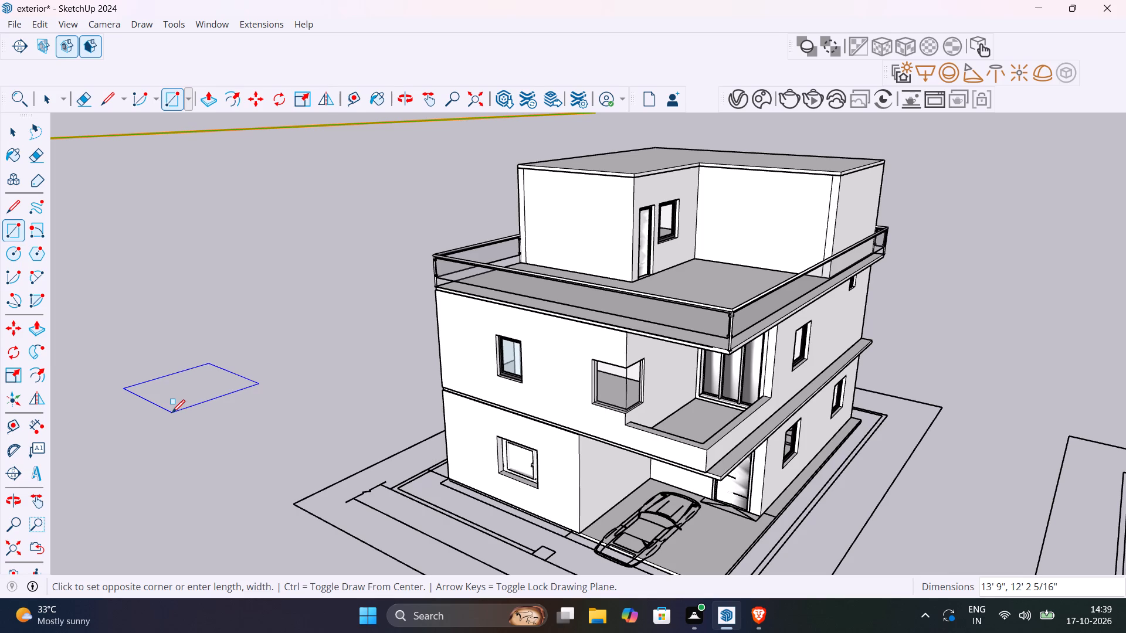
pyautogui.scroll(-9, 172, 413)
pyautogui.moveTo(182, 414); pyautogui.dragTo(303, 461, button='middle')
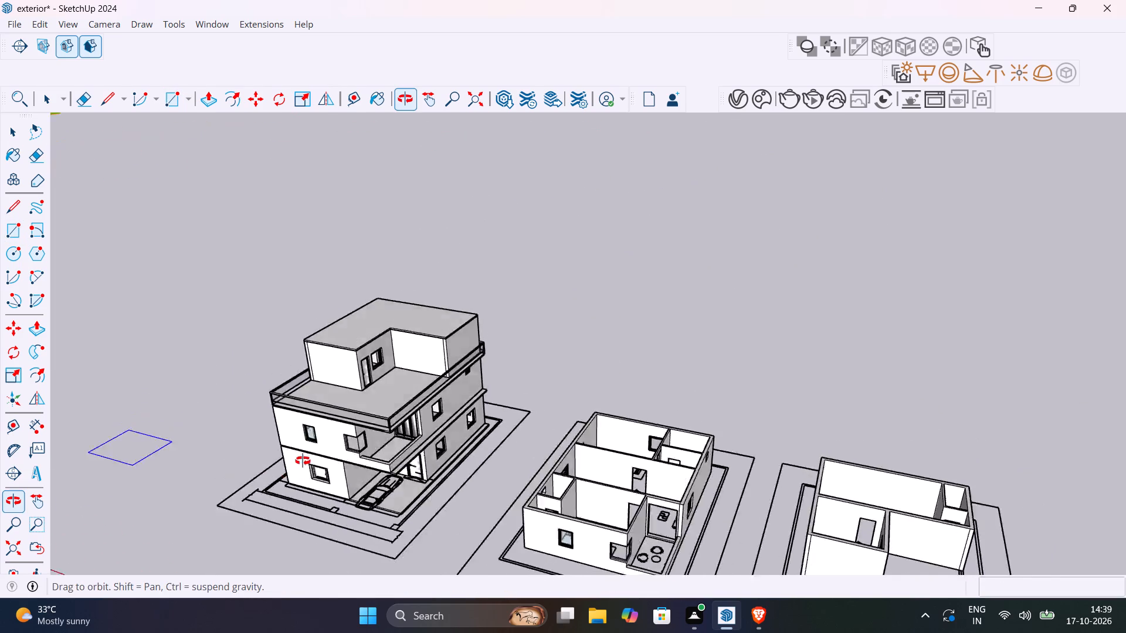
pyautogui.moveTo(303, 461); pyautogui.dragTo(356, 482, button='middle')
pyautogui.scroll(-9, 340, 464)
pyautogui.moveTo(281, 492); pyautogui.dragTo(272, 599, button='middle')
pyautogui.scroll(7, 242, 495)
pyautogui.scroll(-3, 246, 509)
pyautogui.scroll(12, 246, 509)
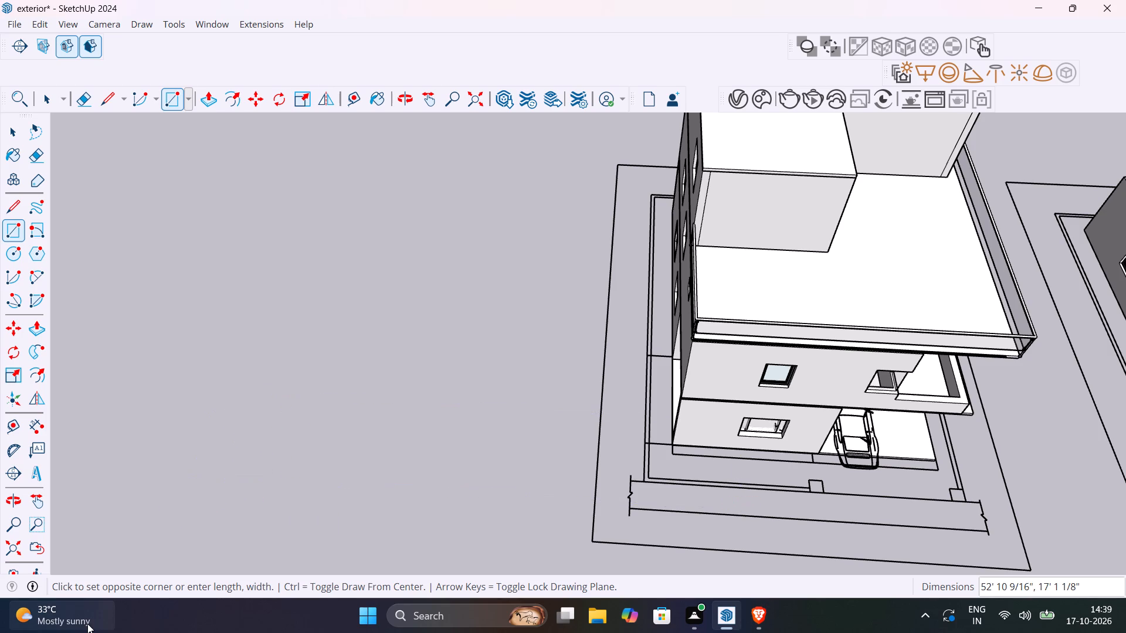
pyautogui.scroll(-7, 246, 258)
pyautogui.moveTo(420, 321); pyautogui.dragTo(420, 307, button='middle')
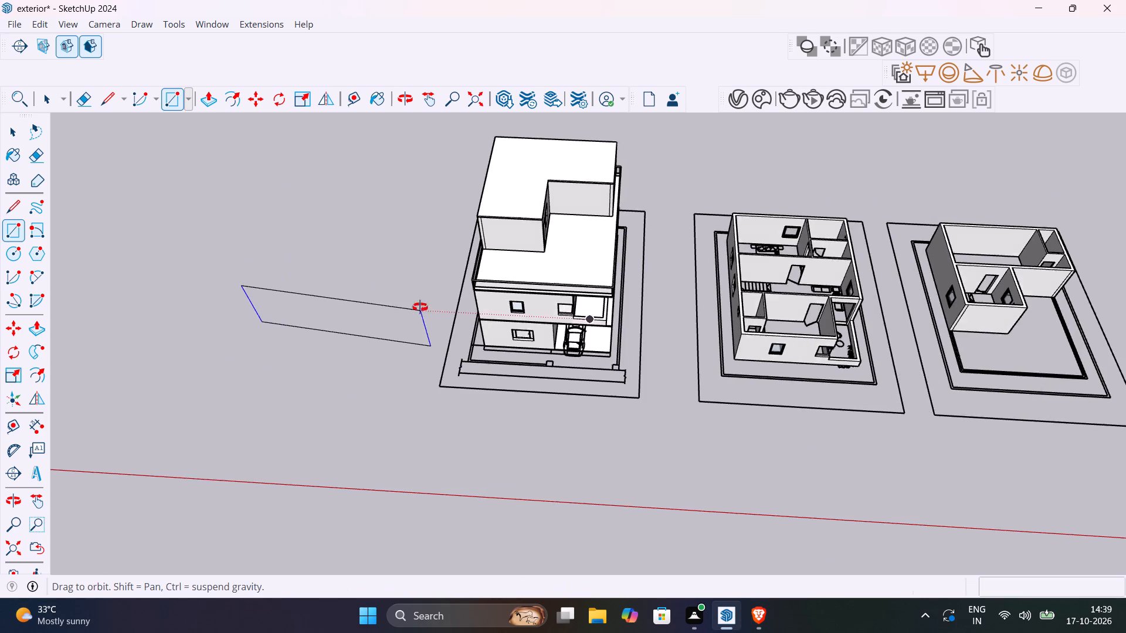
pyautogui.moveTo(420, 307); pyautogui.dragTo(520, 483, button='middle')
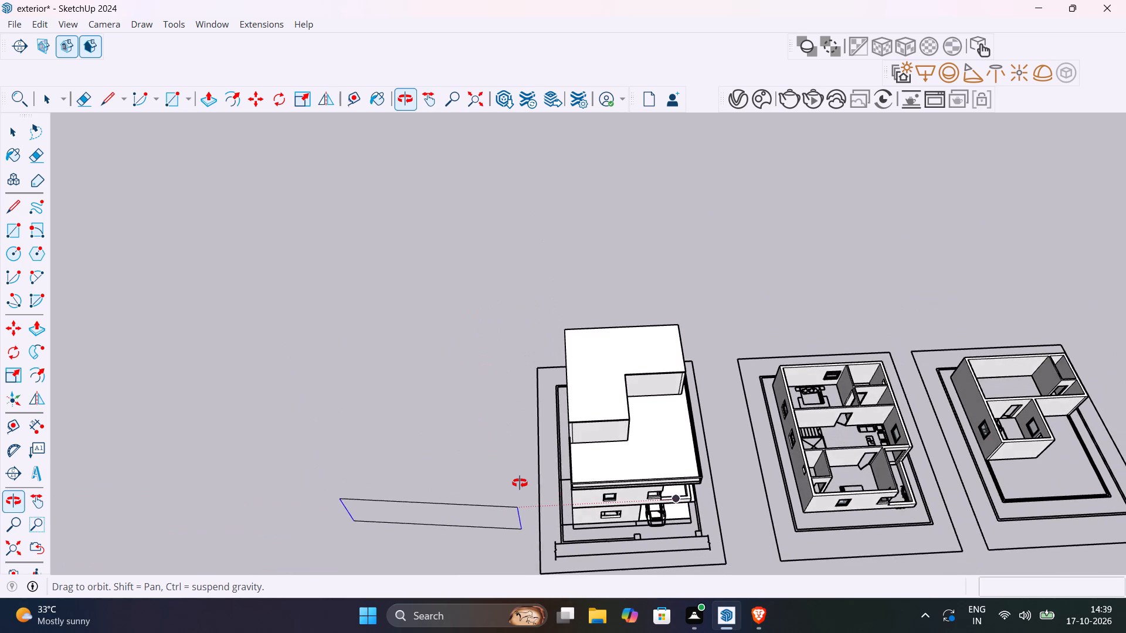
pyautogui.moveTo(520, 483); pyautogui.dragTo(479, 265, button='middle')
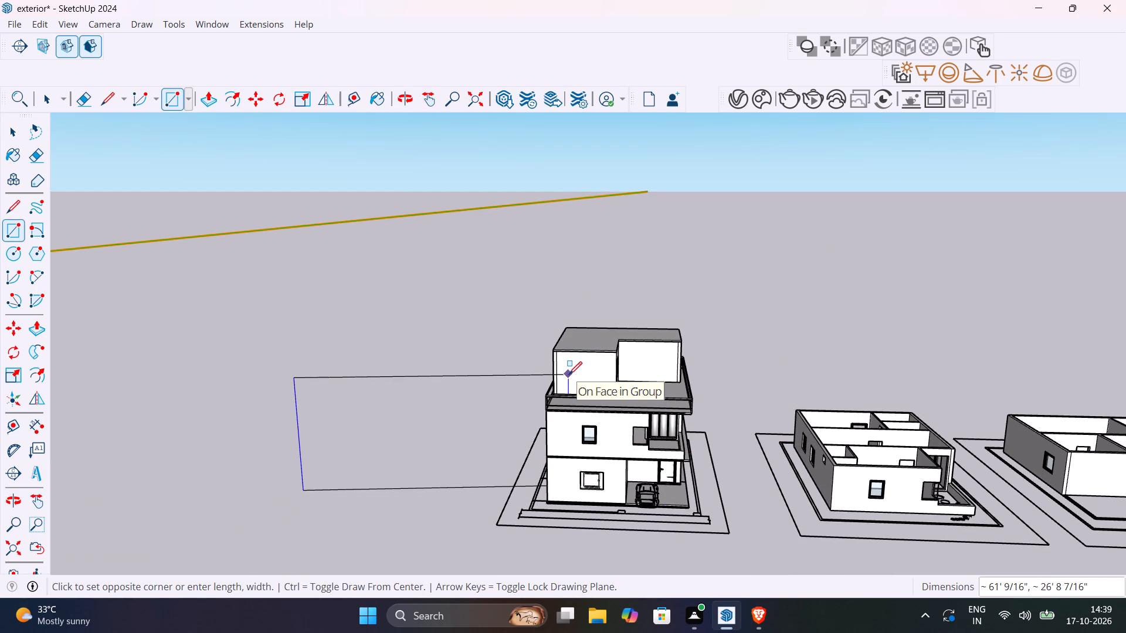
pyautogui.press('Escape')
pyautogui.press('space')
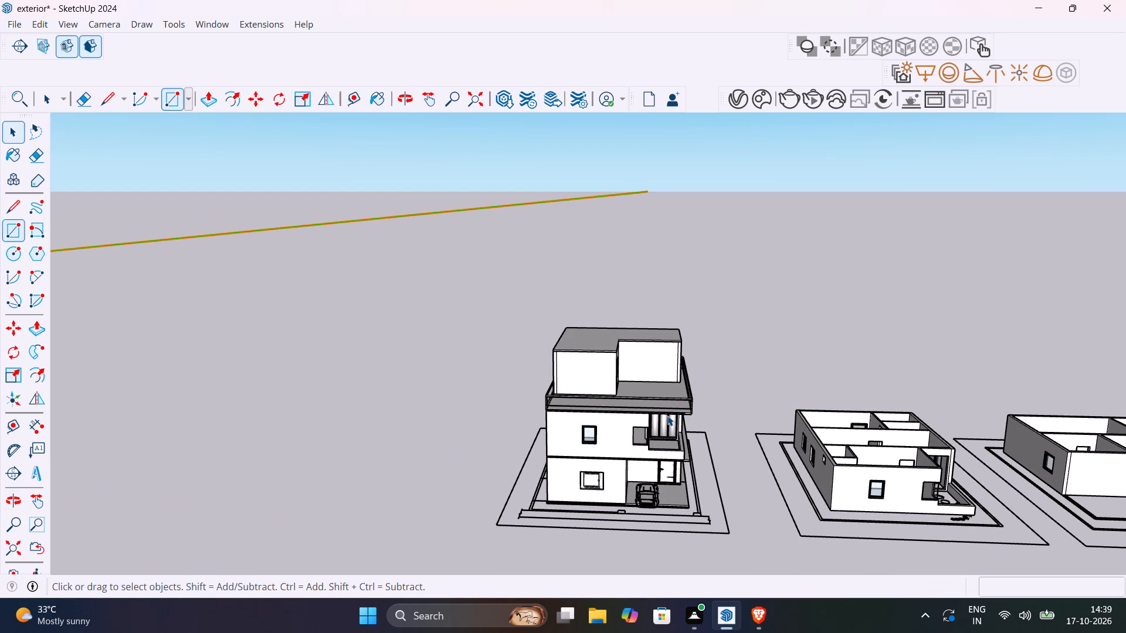
# Draw a long rectangle about 63' 10" by 6' flat on the empty ground beside the three-storey house.
pyautogui.moveTo(683, 418); pyautogui.dragTo(684, 584, button='middle')
pyautogui.moveTo(678, 427); pyautogui.dragTo(698, 590, button='middle')
pyautogui.scroll(1, 694, 484)
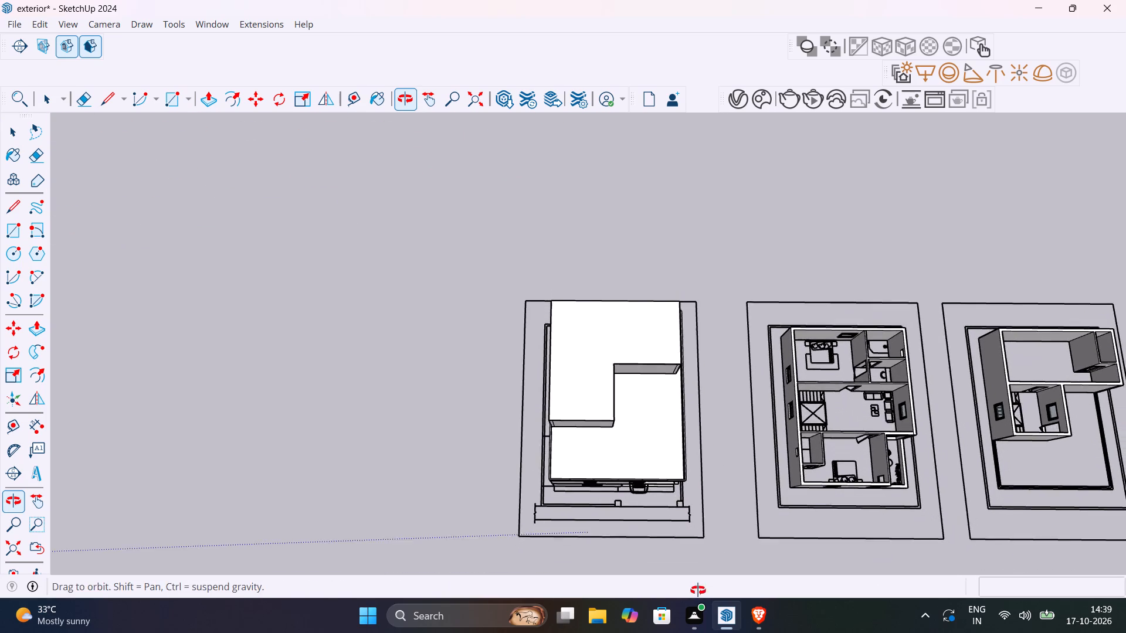
pyautogui.moveTo(698, 590); pyautogui.dragTo(698, 591, button='middle')
pyautogui.moveTo(697, 411); pyautogui.dragTo(704, 512, button='middle')
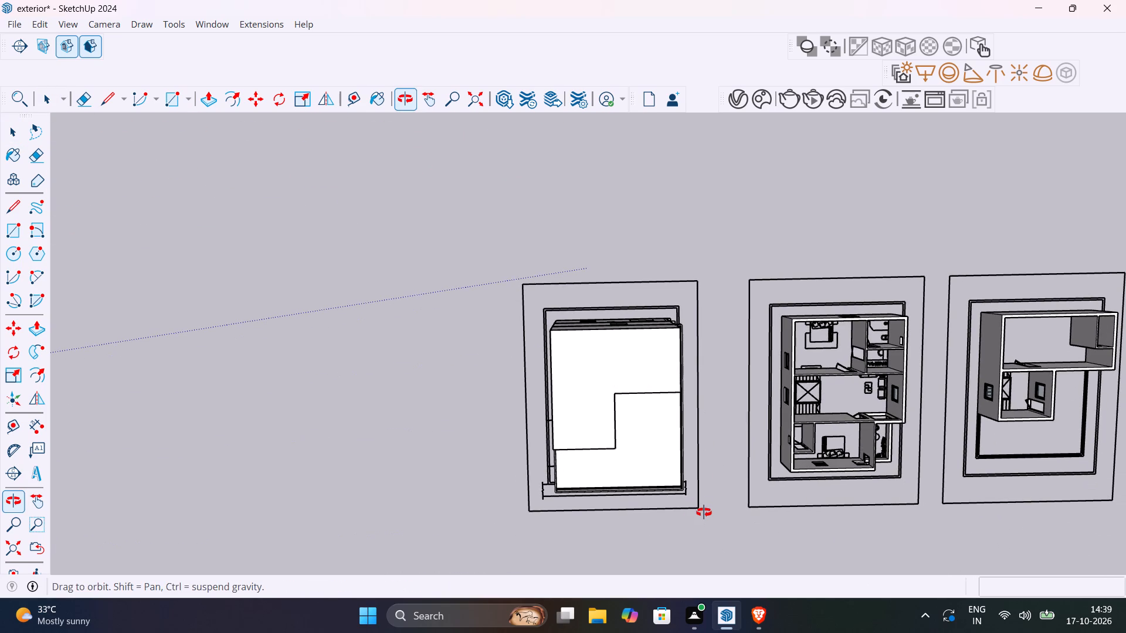
pyautogui.moveTo(704, 512); pyautogui.dragTo(708, 363, button='middle')
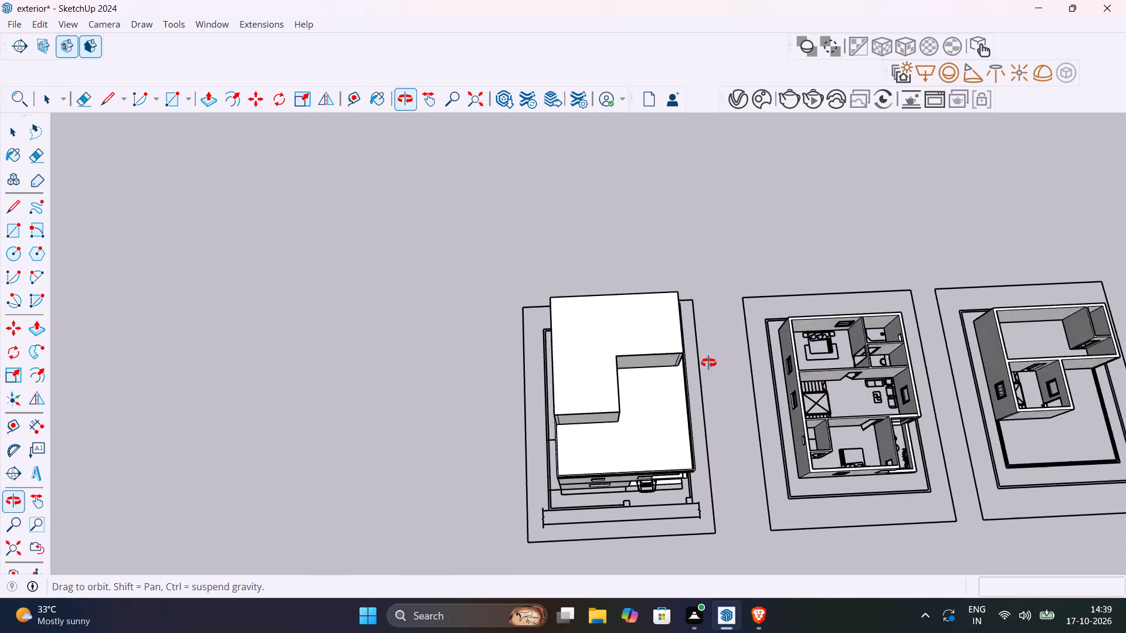
pyautogui.moveTo(708, 363); pyautogui.dragTo(757, 142, button='middle')
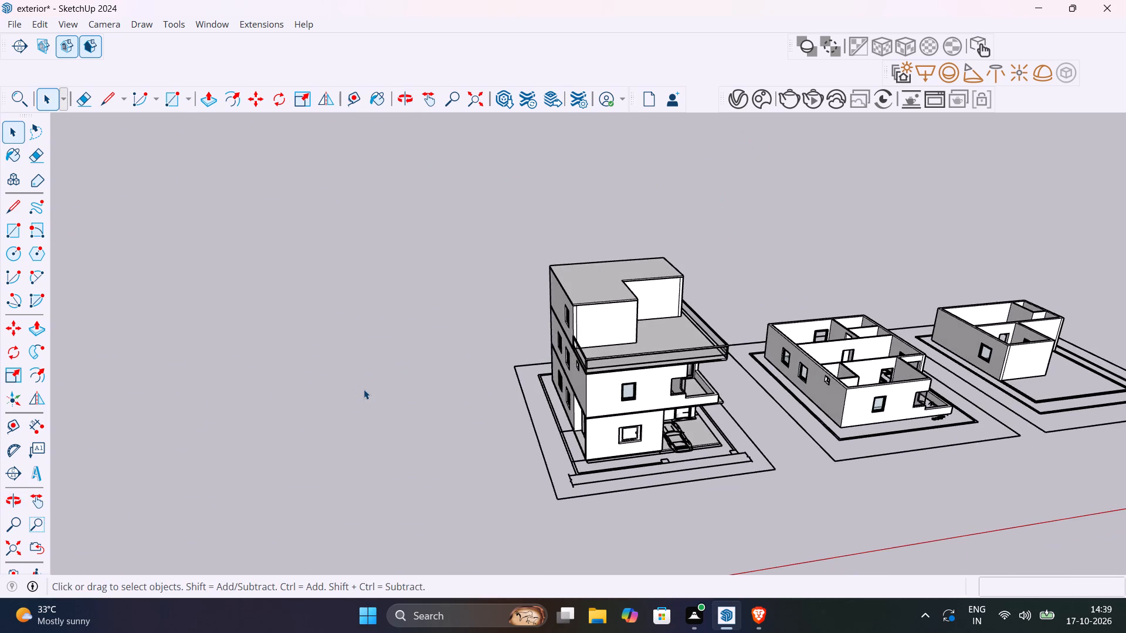
pyautogui.scroll(-5, 364, 389)
pyautogui.moveTo(419, 430); pyautogui.dragTo(517, 406, button='middle')
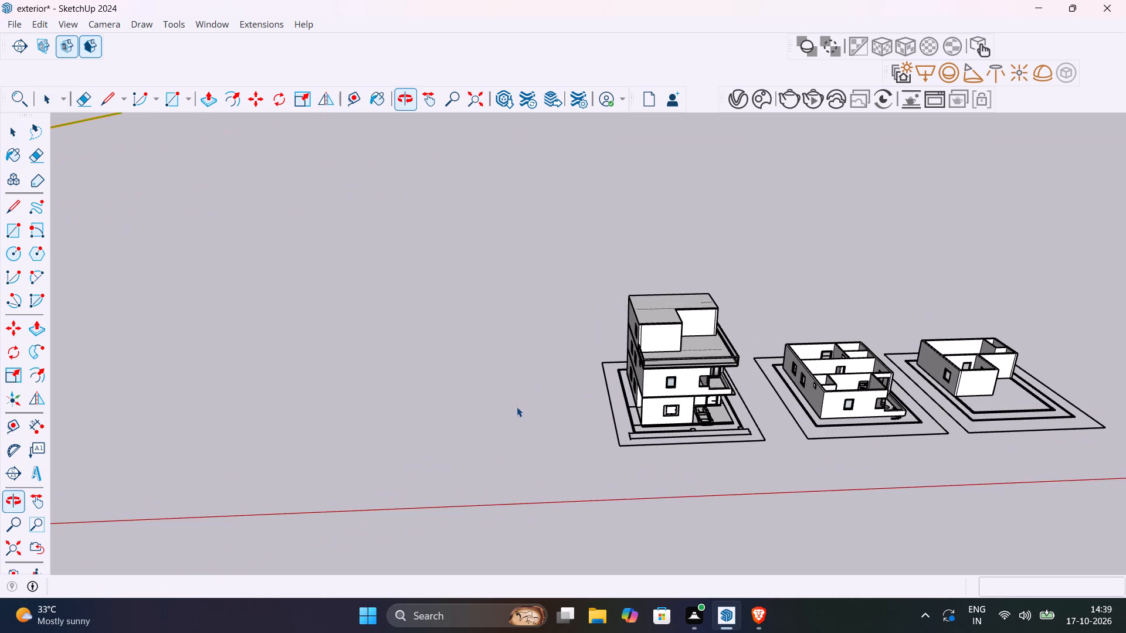
pyautogui.scroll(2, 316, 421)
pyautogui.moveTo(383, 403); pyautogui.dragTo(438, 369, button='middle')
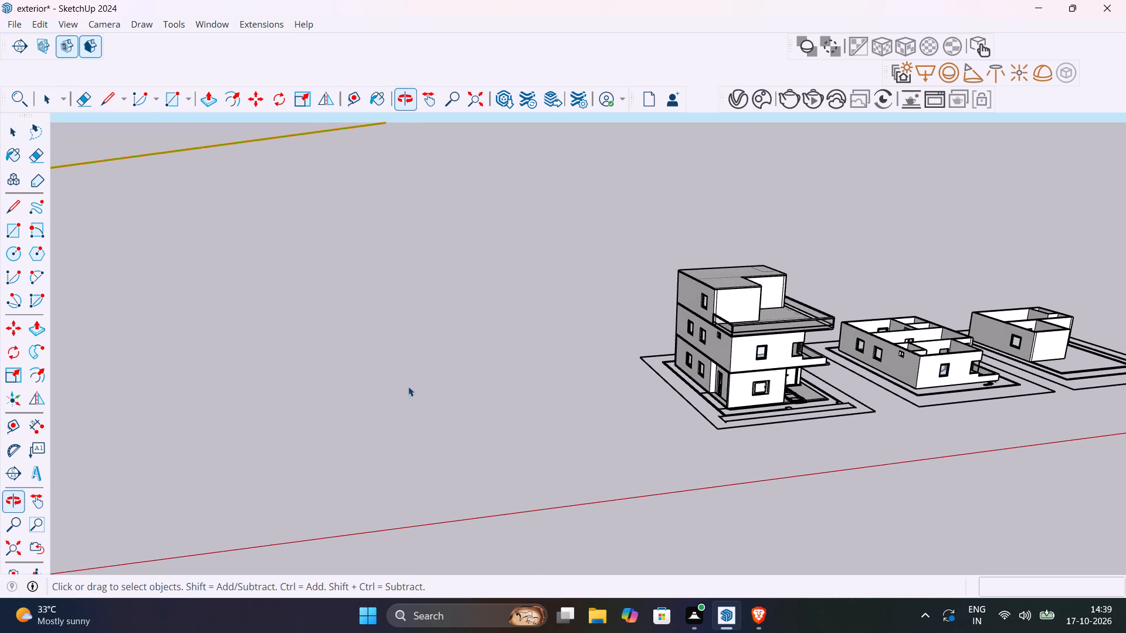
pyautogui.scroll(3, 379, 401)
pyautogui.moveTo(388, 433); pyautogui.dragTo(358, 440, button='middle')
pyautogui.press('r')
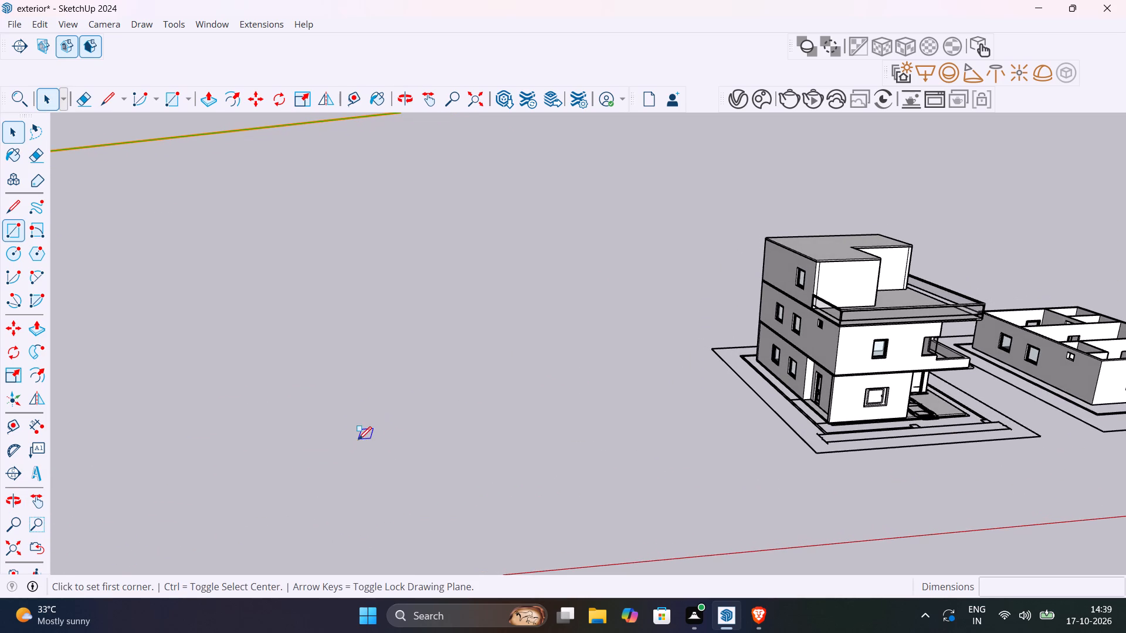
pyautogui.click(273, 481)
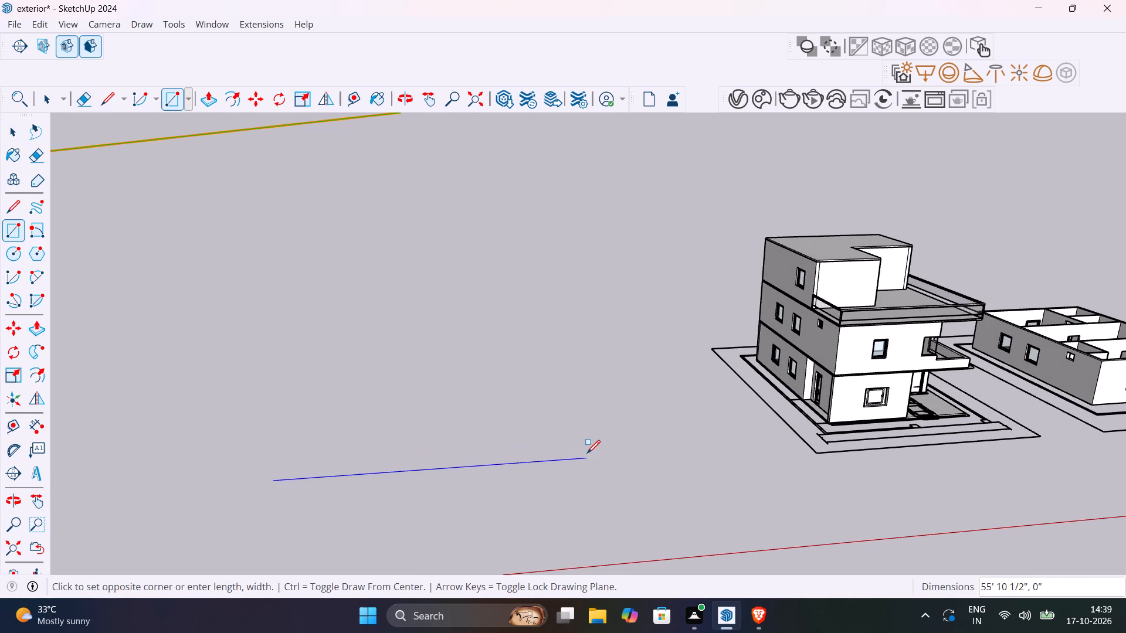
pyautogui.click(623, 441)
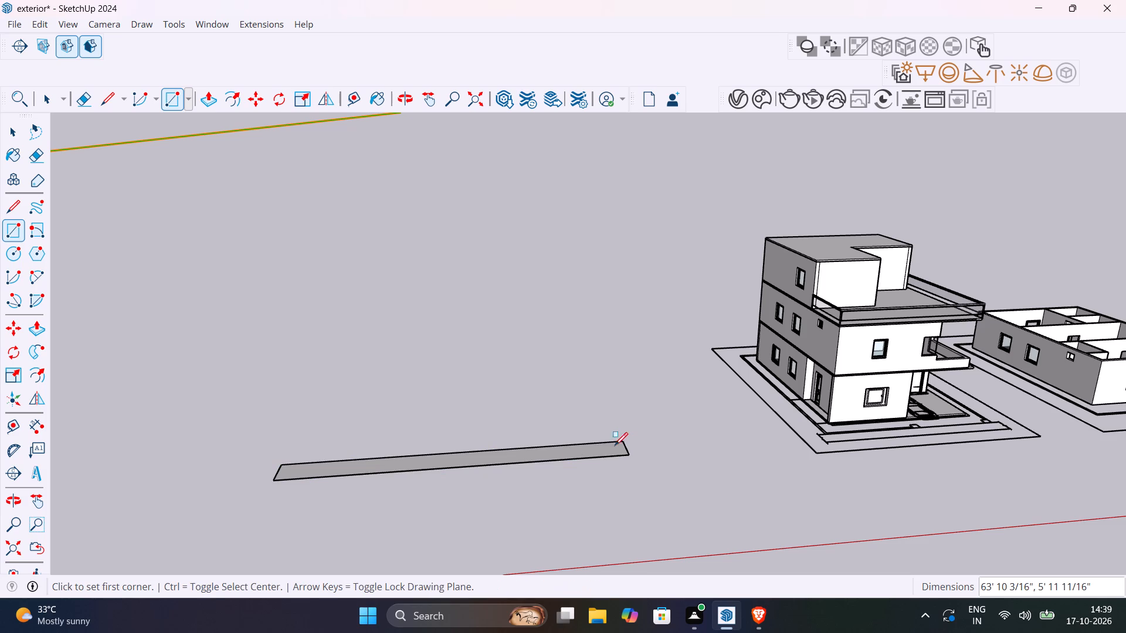
# Push/Pull the ground rectangle up about 2' 1" into a low slab.
pyautogui.press('p')
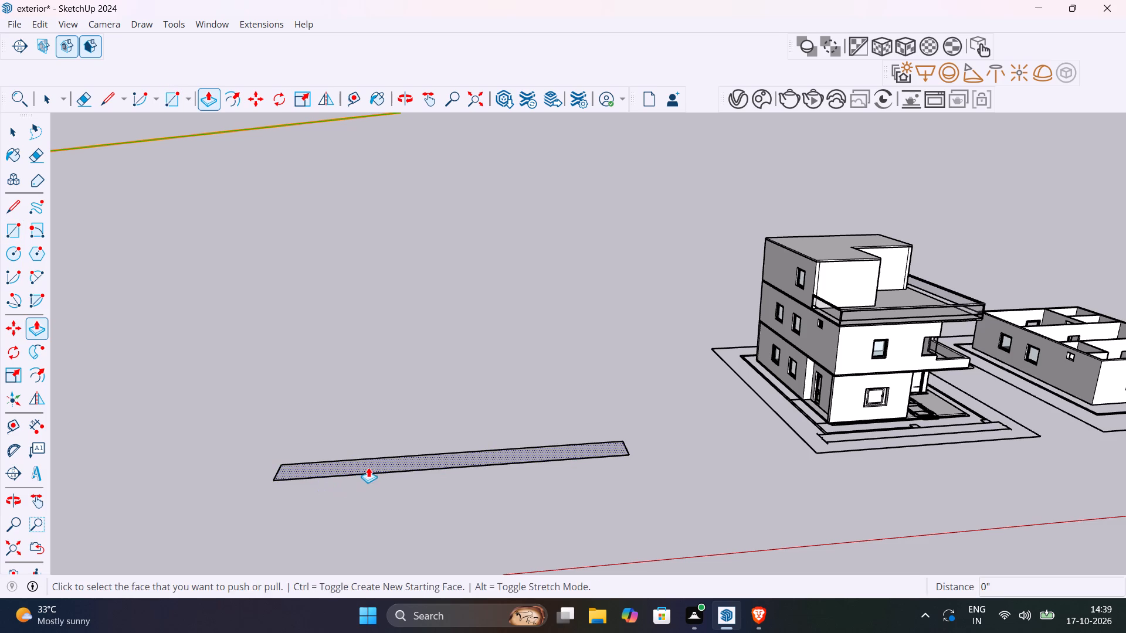
pyautogui.click(370, 465)
pyautogui.click(372, 455)
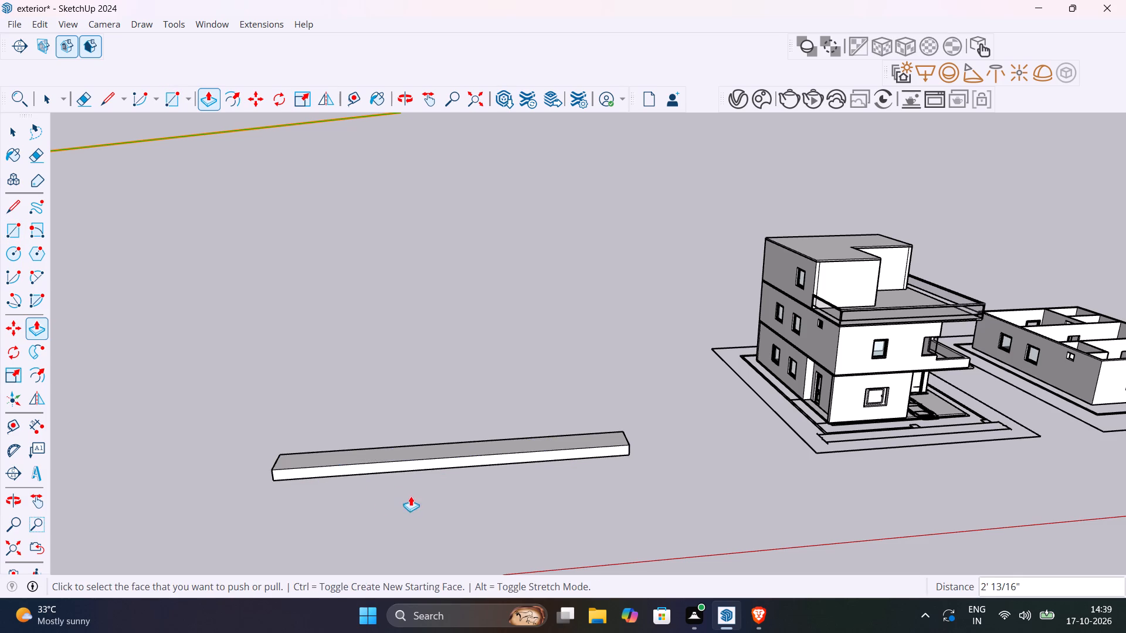
pyautogui.press('space')
# Copy the slab's long front top edge about 3' inward so it runs along the middle of the top face.
pyautogui.scroll(8, 293, 472)
pyautogui.moveTo(330, 501); pyautogui.dragTo(385, 532, button='middle')
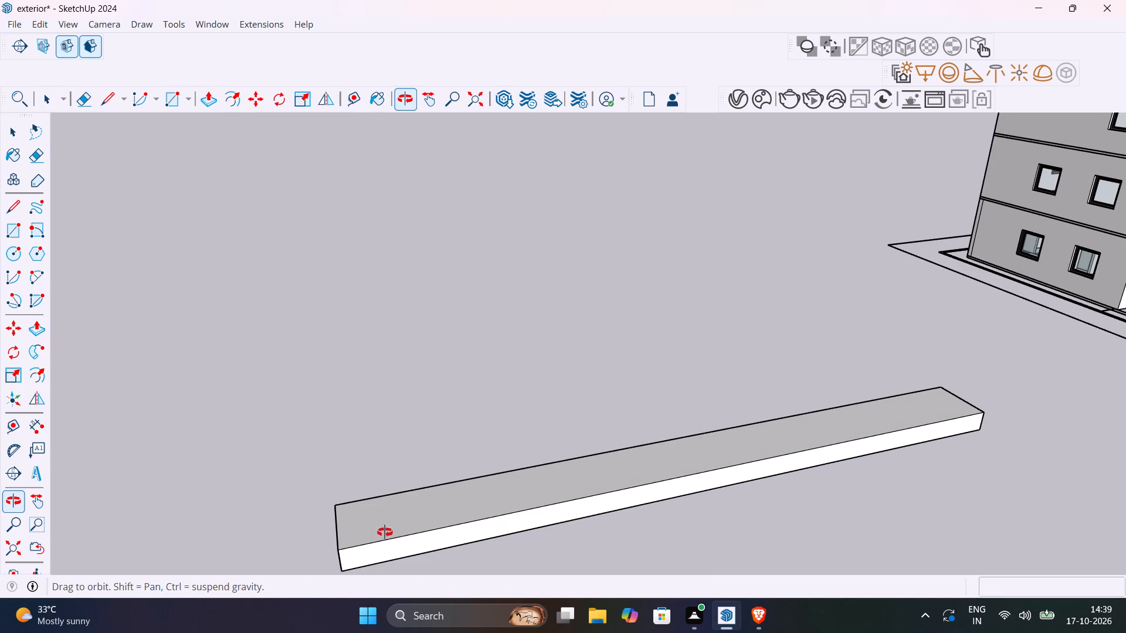
pyautogui.moveTo(385, 532); pyautogui.dragTo(457, 491, button='middle')
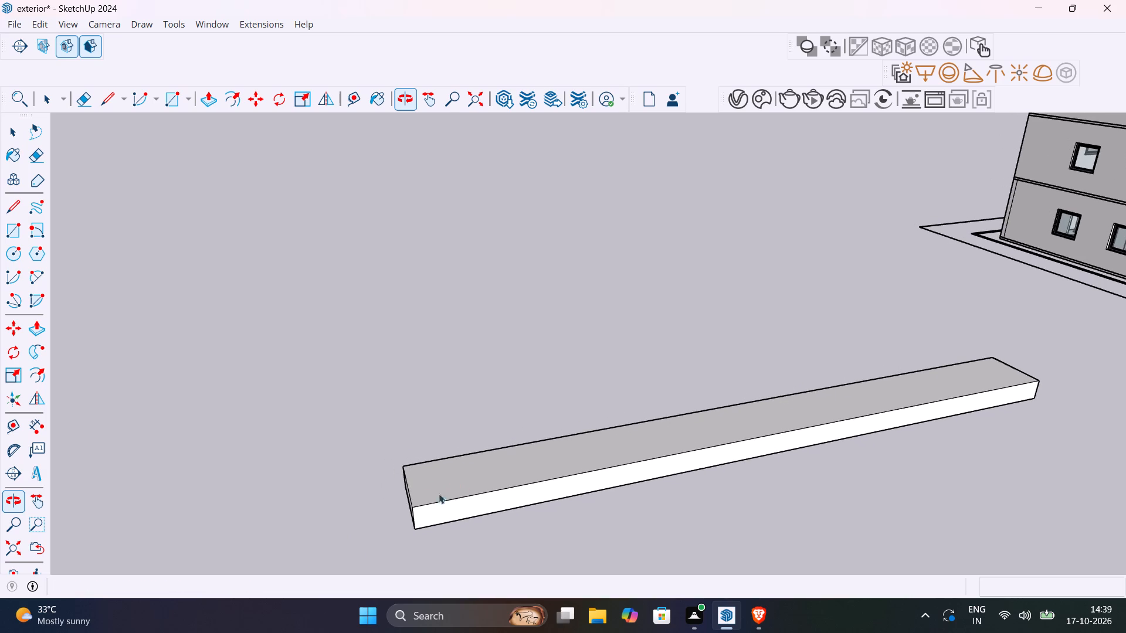
pyautogui.press('space')
pyautogui.click(463, 498)
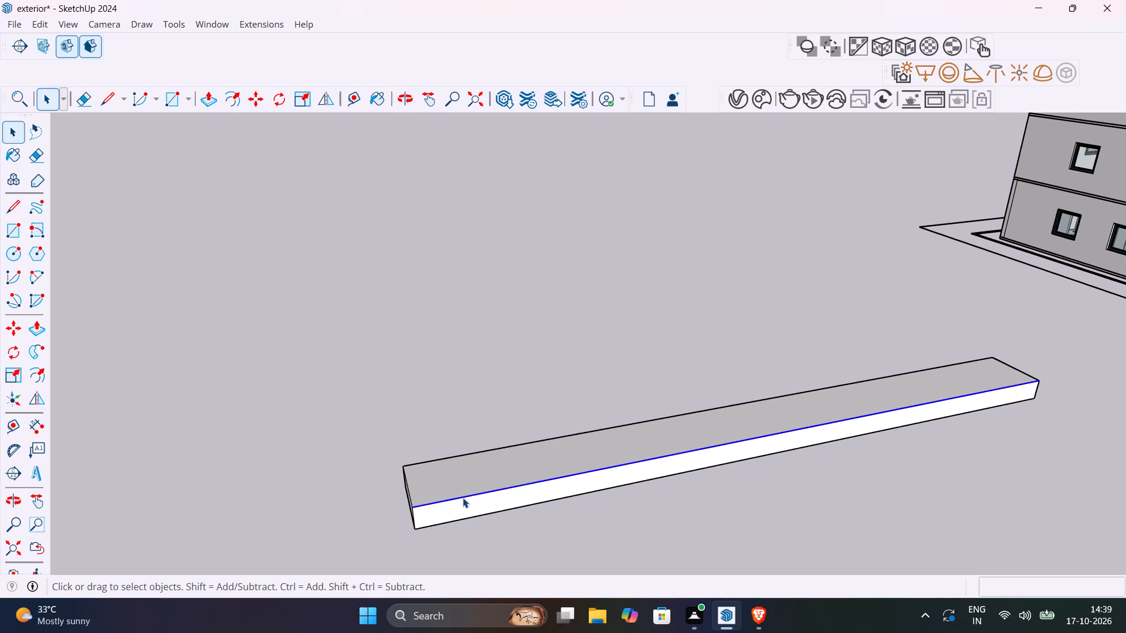
pyautogui.press('m')
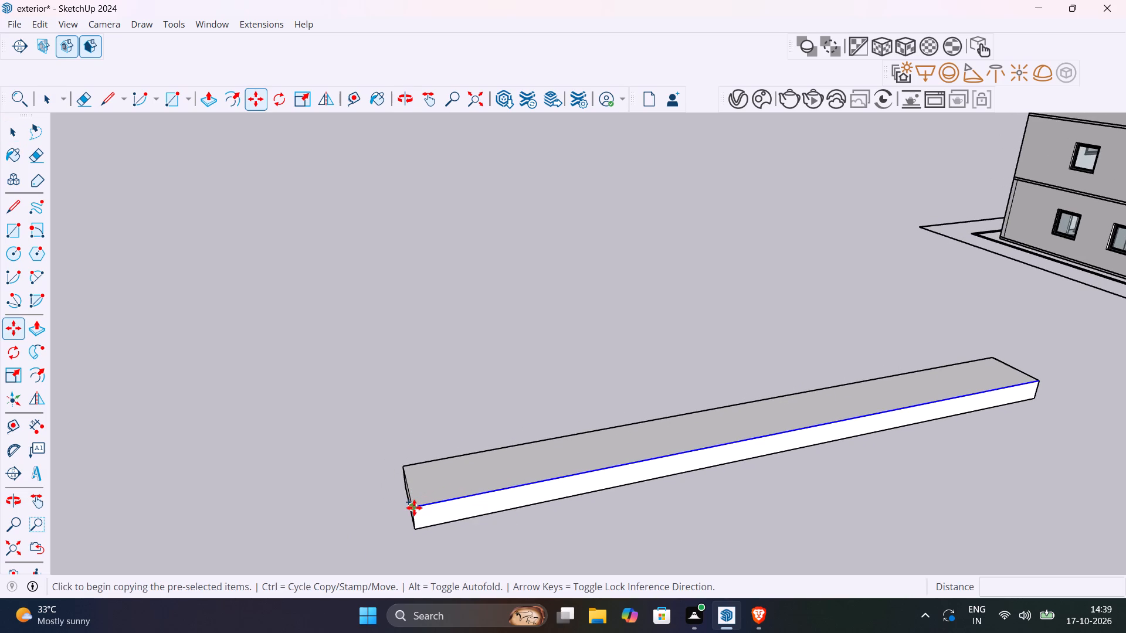
pyautogui.click(414, 508)
pyautogui.click(411, 488)
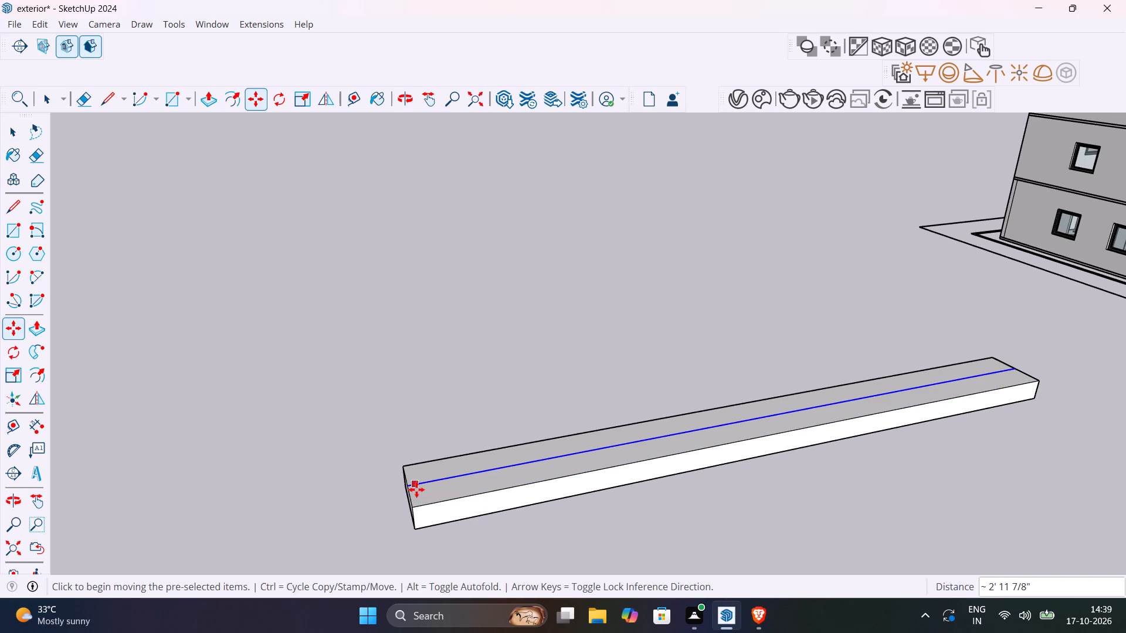
pyautogui.press('space')
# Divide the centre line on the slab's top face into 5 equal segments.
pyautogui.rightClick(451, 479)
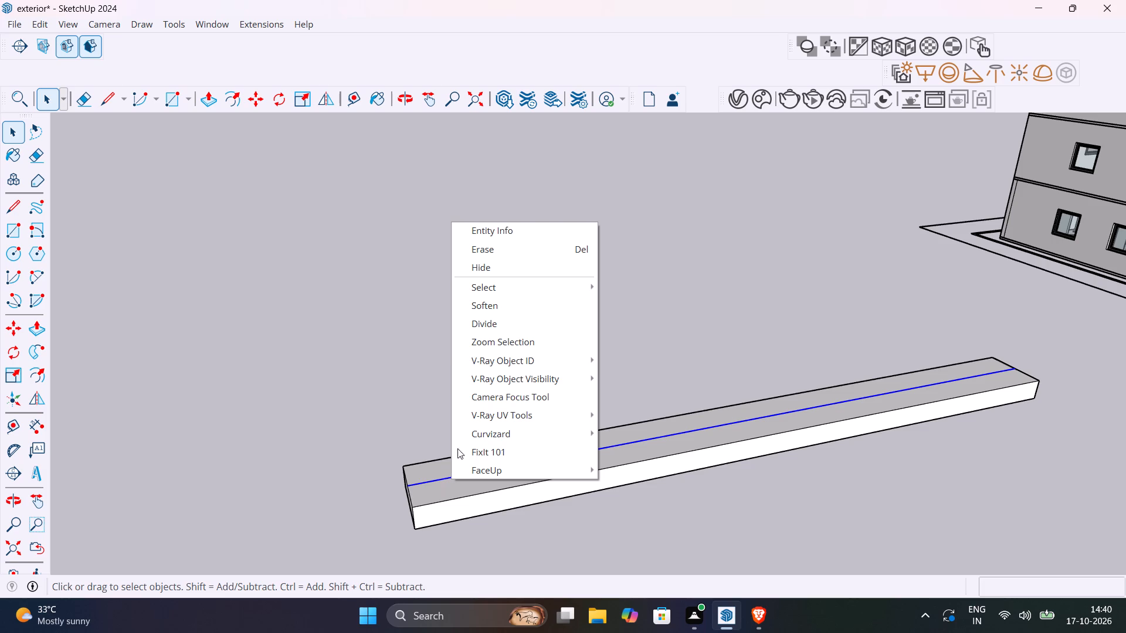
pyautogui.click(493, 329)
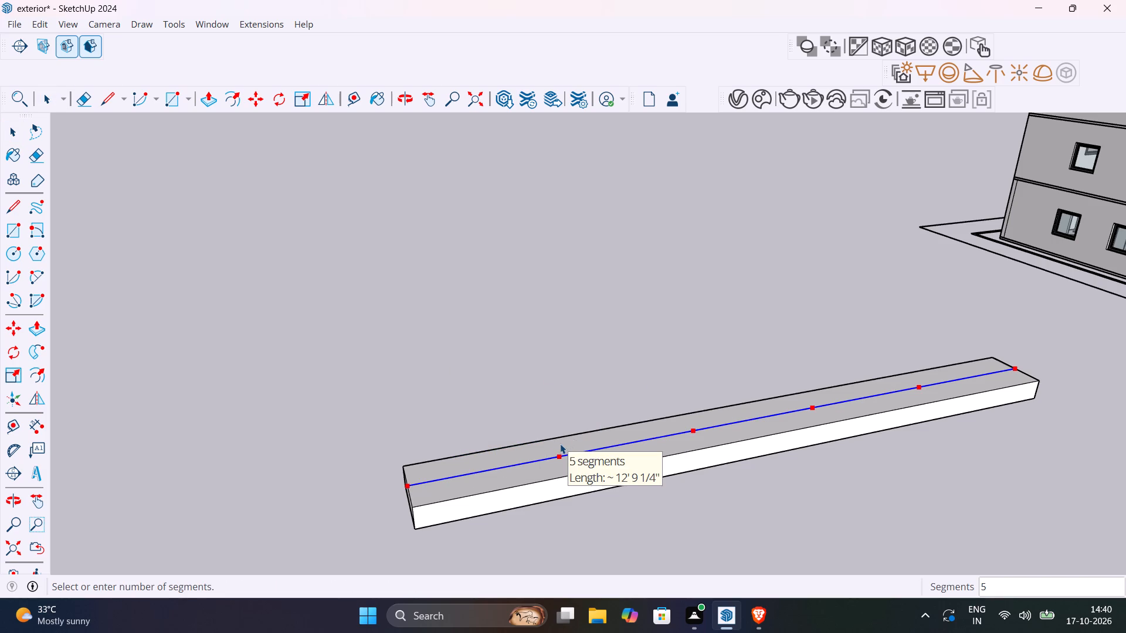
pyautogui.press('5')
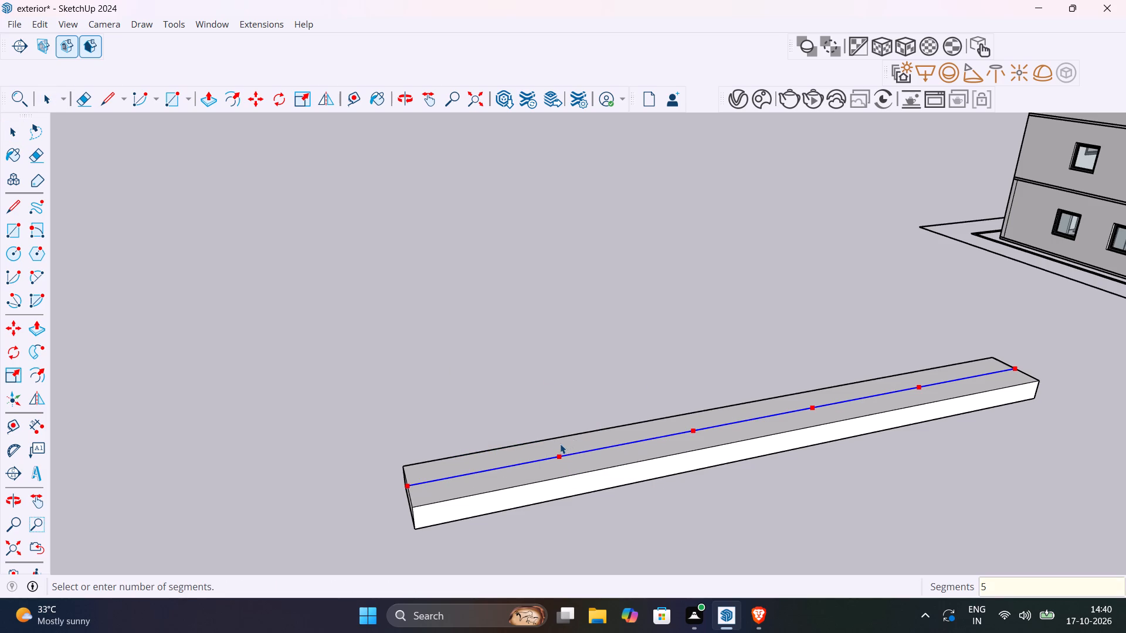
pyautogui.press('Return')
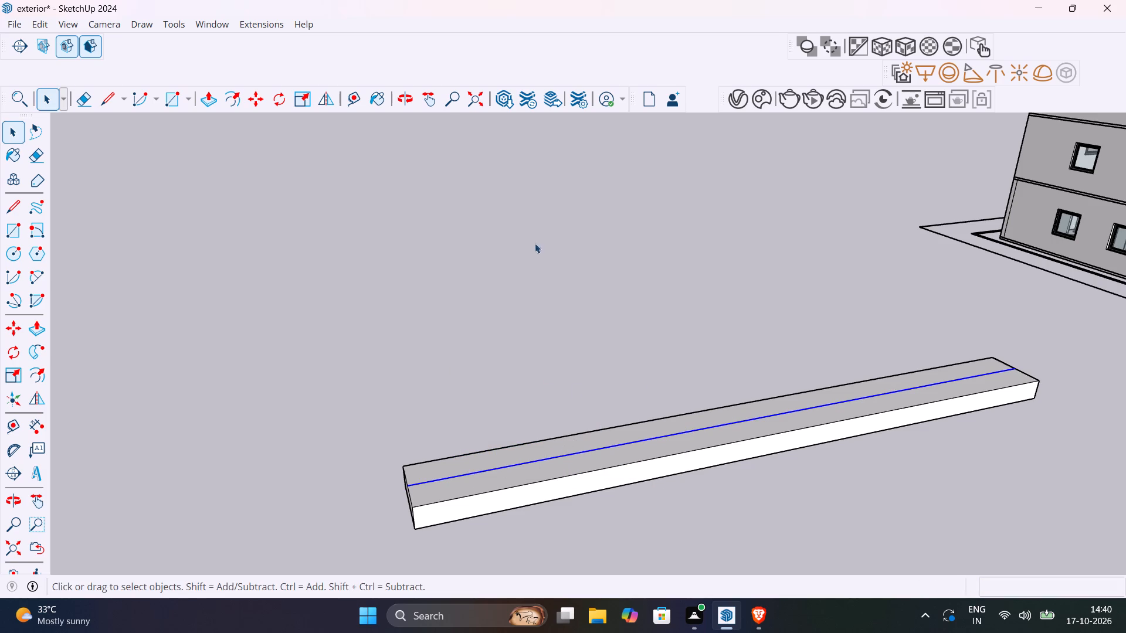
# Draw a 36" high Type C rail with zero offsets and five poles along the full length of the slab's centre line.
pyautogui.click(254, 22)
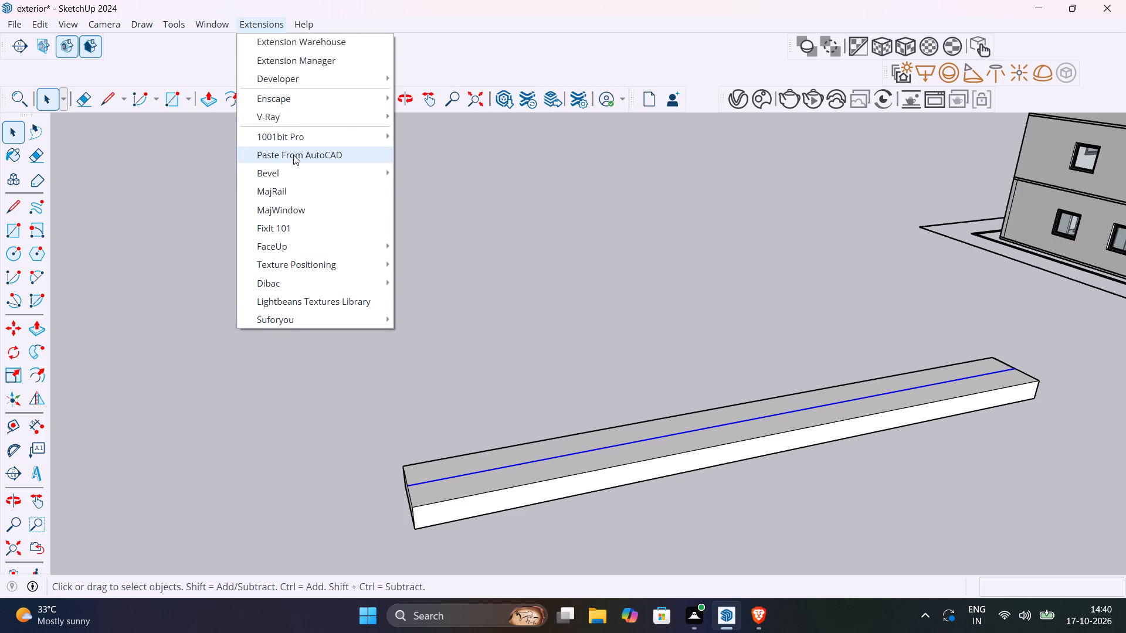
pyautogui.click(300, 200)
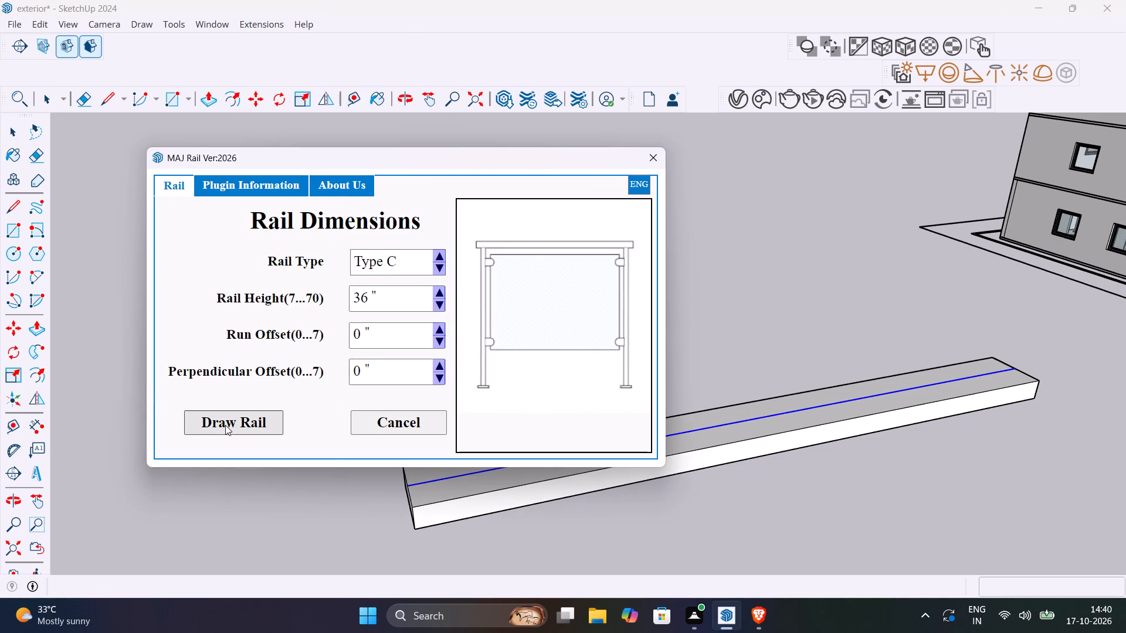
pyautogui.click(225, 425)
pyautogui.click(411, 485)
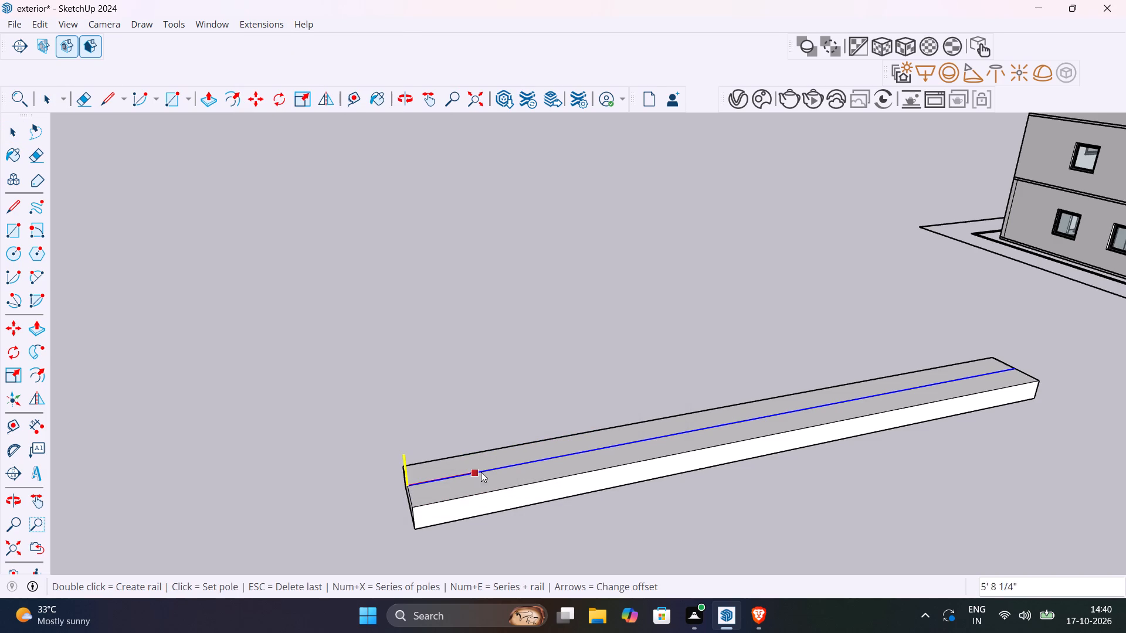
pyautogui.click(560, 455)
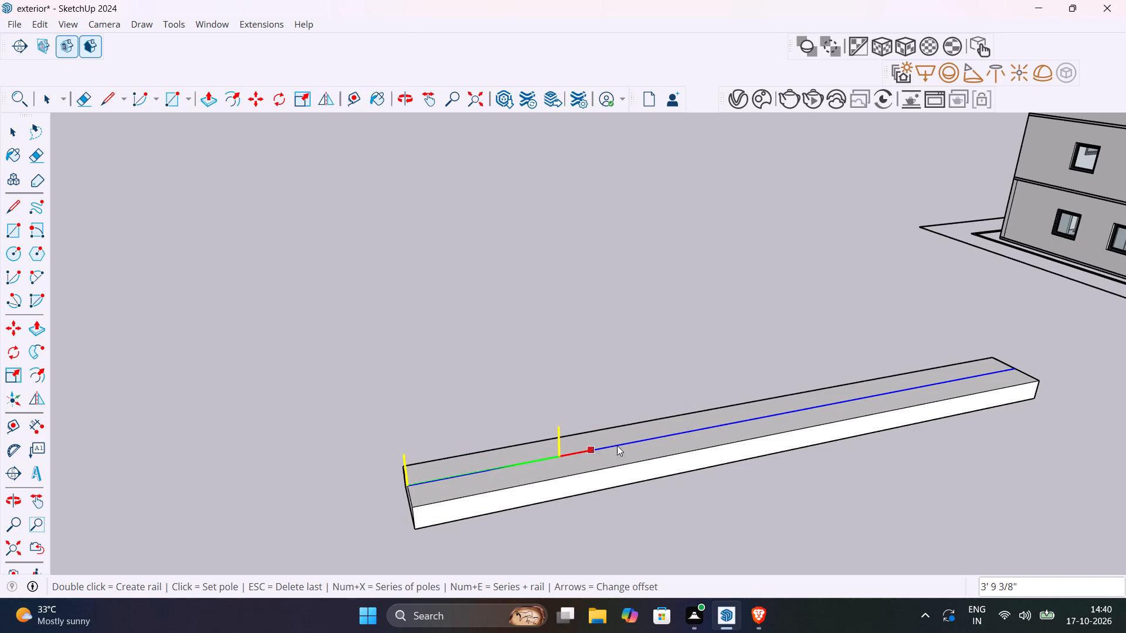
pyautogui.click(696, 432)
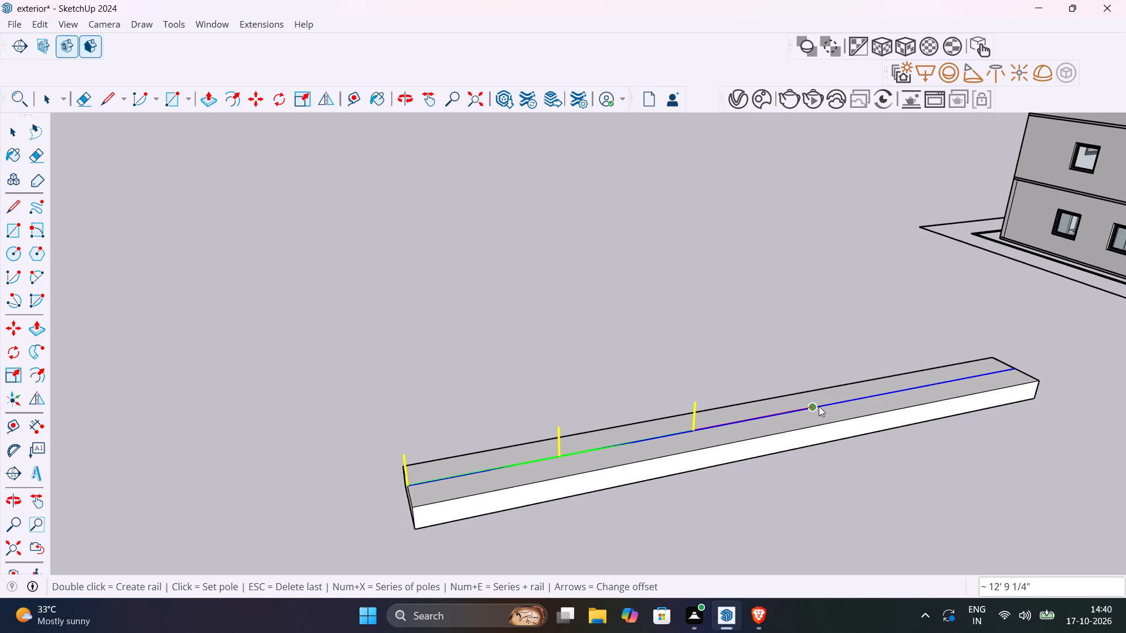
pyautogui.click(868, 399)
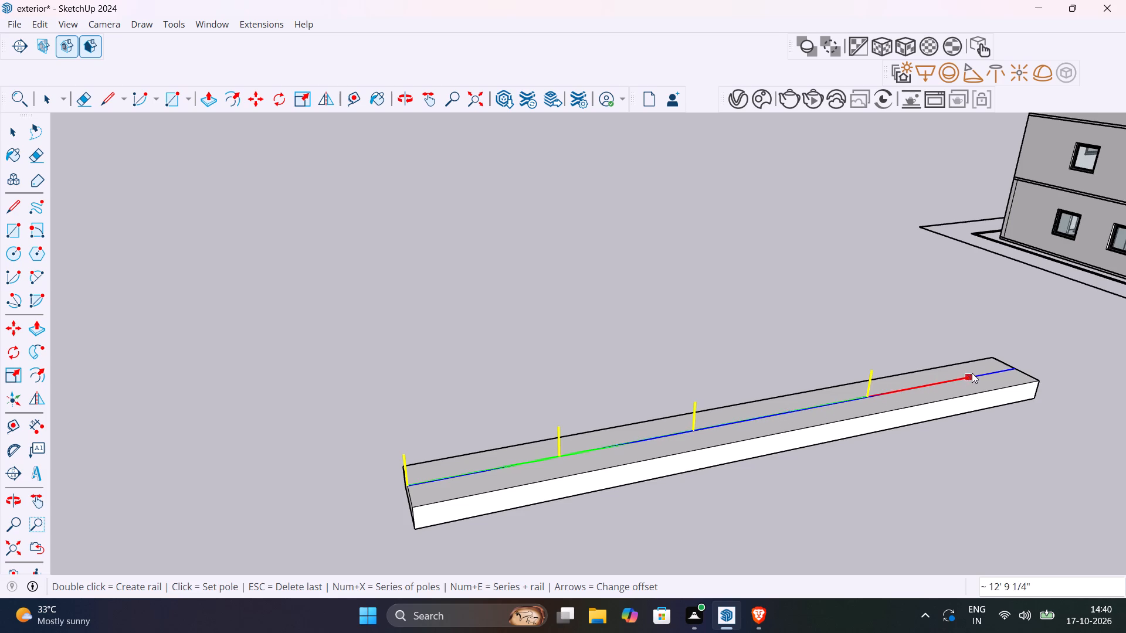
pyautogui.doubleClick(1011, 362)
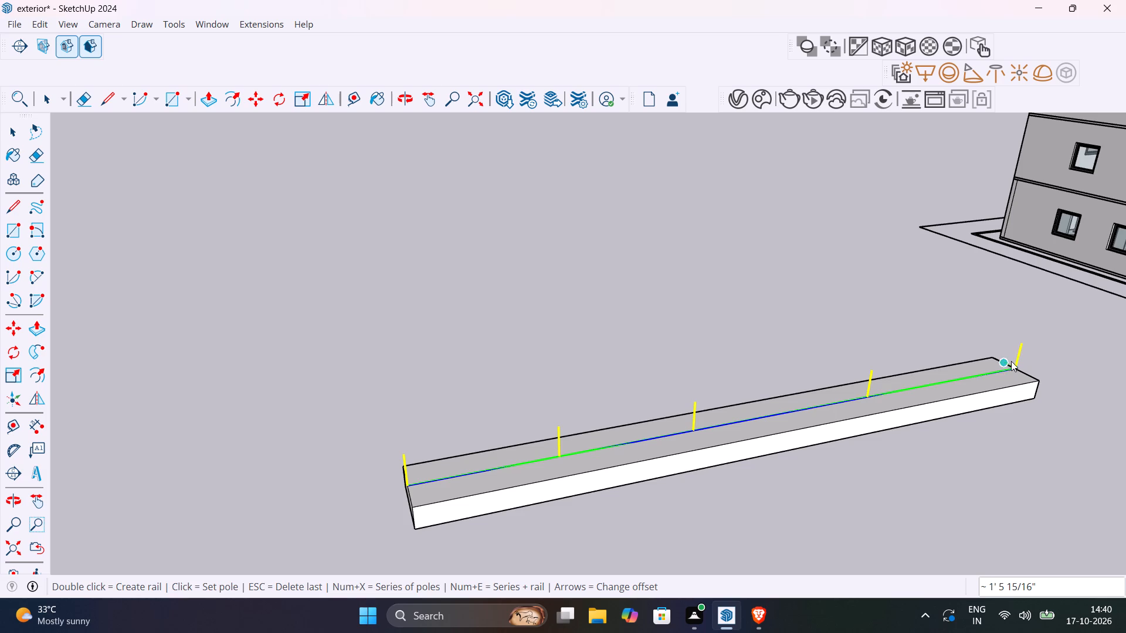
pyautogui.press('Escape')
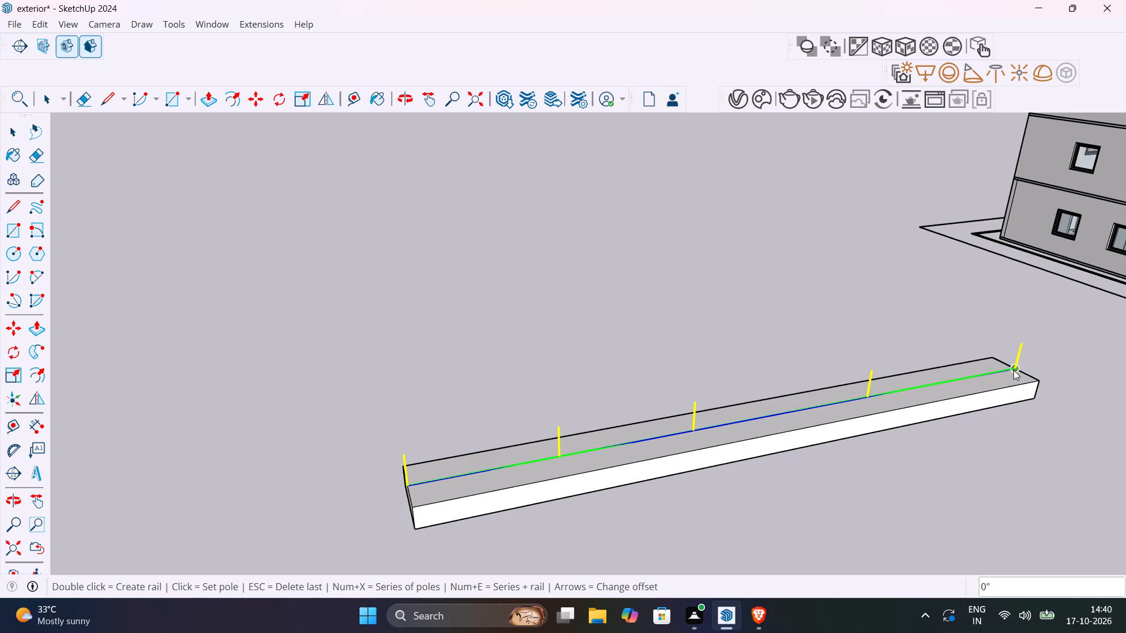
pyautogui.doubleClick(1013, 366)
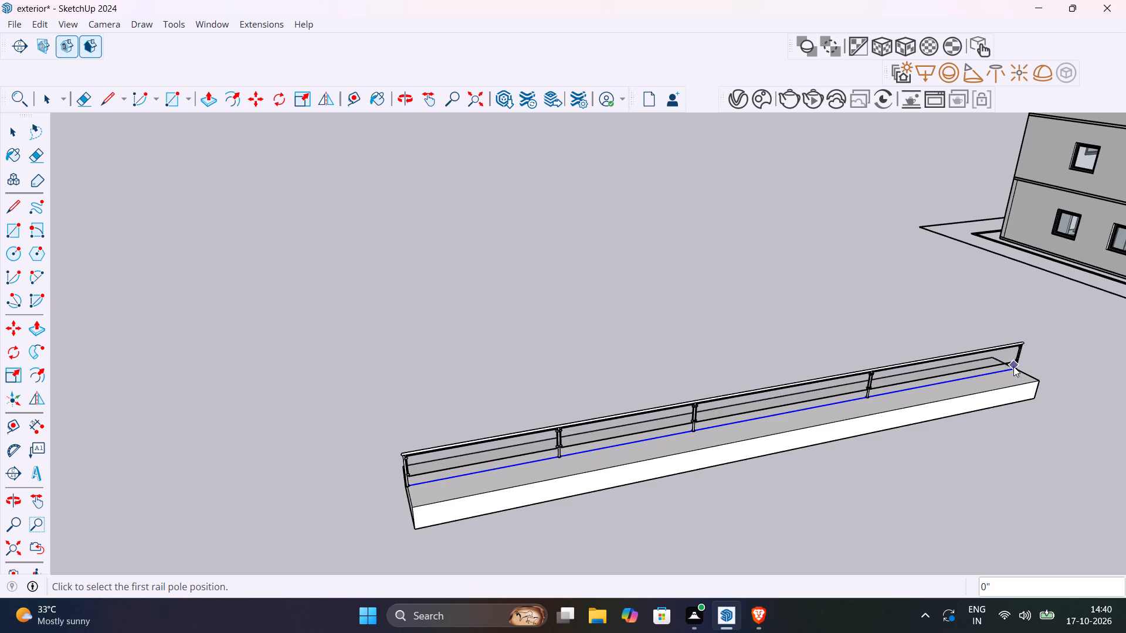
# Examine the trial railing's poles, glass clamps, handrail and end pole on the slab from close up.
pyautogui.scroll(17, 625, 468)
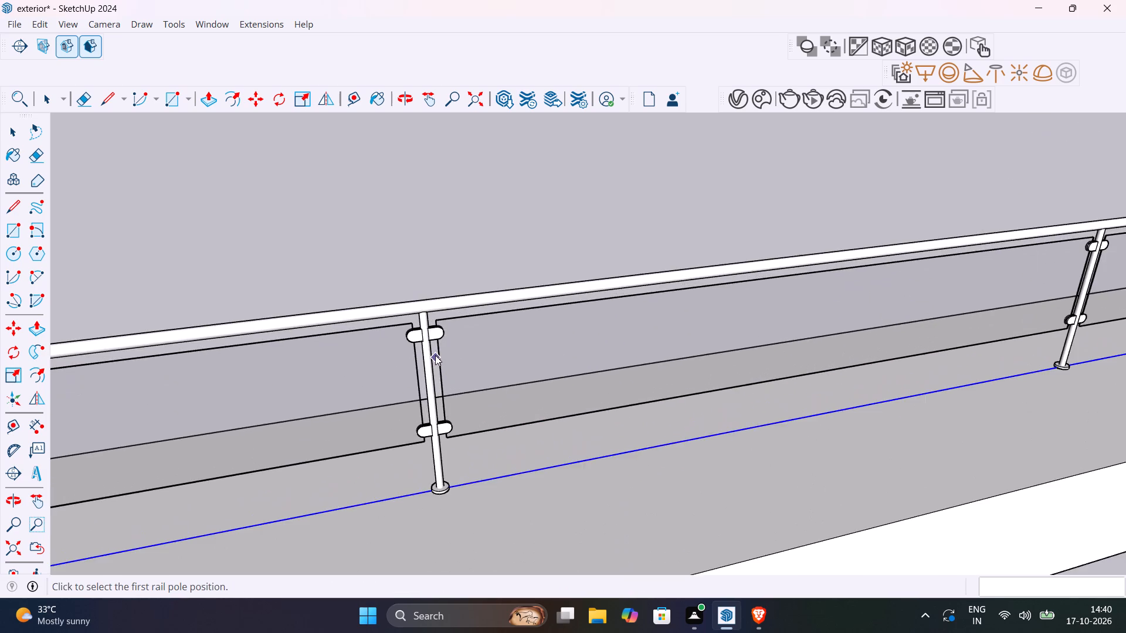
pyautogui.moveTo(439, 352); pyautogui.dragTo(452, 382, button='middle')
pyautogui.scroll(1, 469, 382)
pyautogui.scroll(-2, 530, 387)
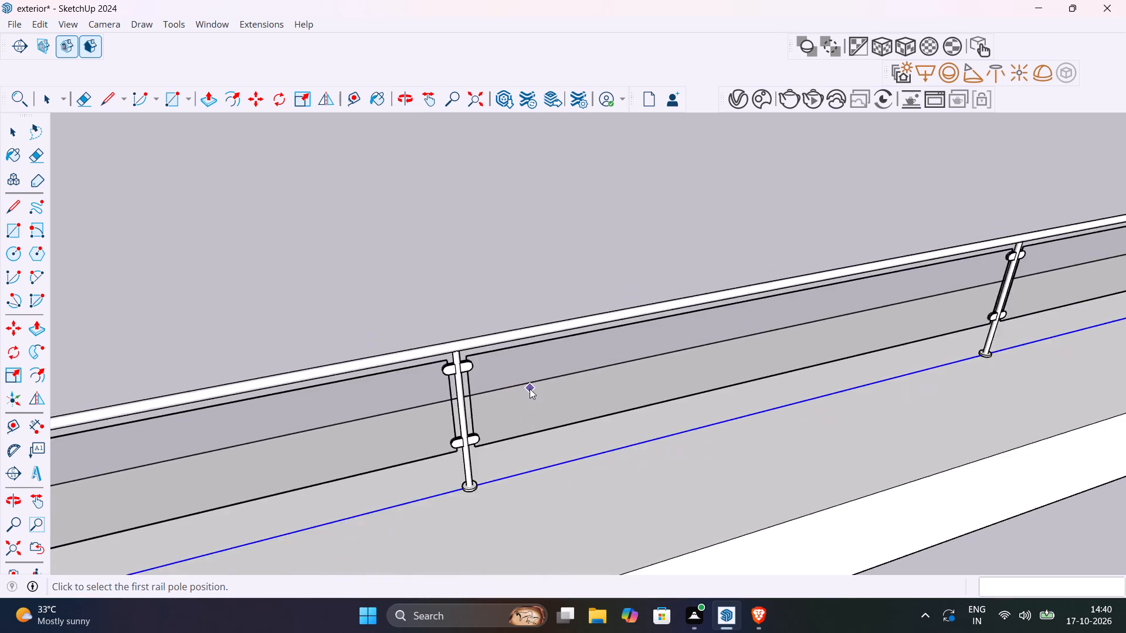
pyautogui.scroll(-7, 530, 389)
pyautogui.scroll(15, 806, 309)
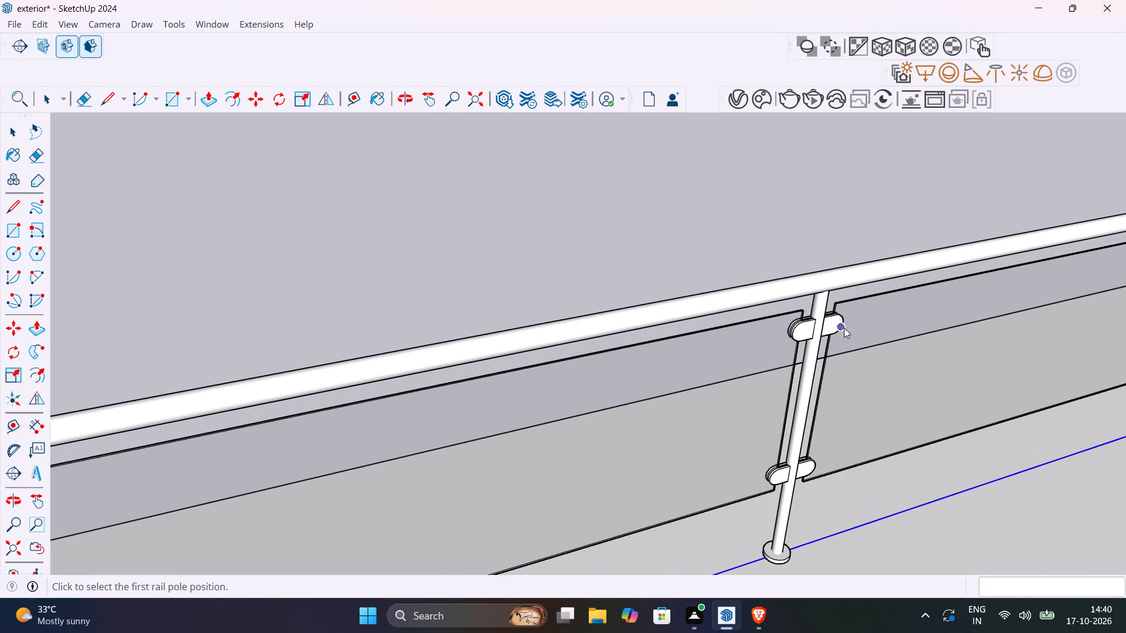
pyautogui.scroll(-20, 836, 355)
pyautogui.scroll(-9, 836, 355)
pyautogui.scroll(6, 1001, 322)
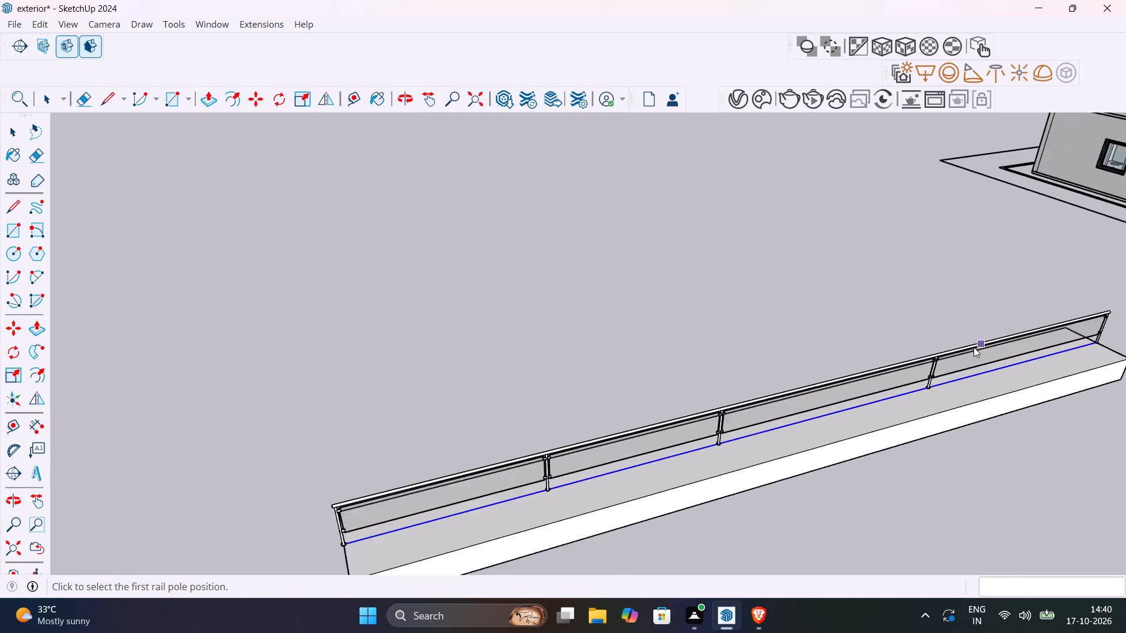
pyautogui.scroll(20, 974, 347)
pyautogui.scroll(-11, 913, 407)
pyautogui.moveTo(867, 411); pyautogui.dragTo(596, 427, button='middle')
pyautogui.scroll(-13, 723, 416)
pyautogui.scroll(13, 909, 414)
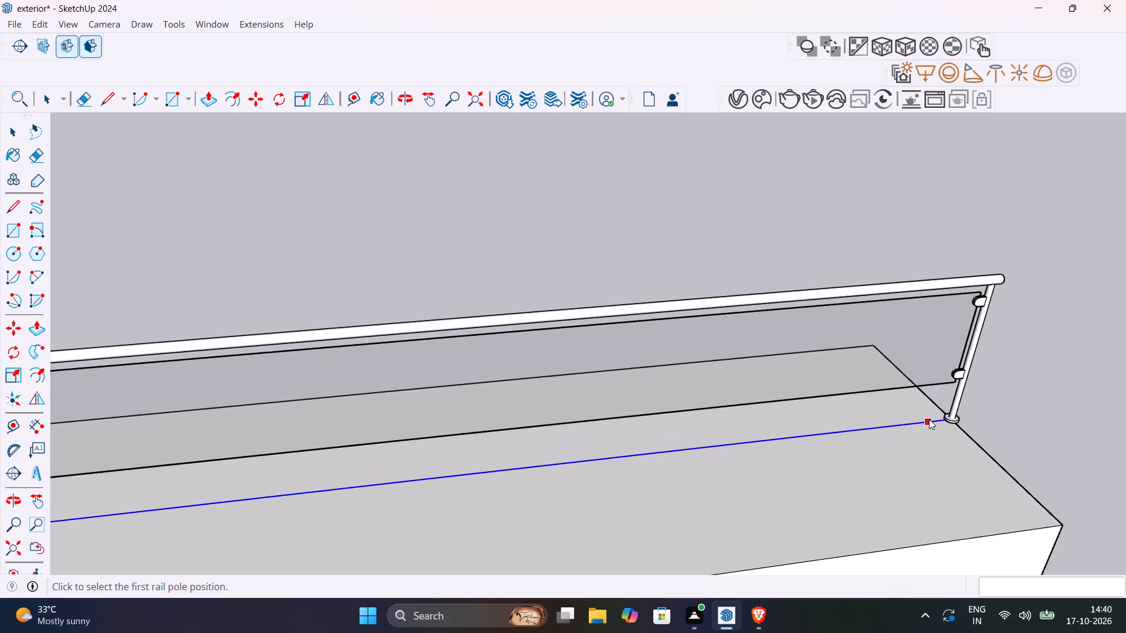
pyautogui.scroll(3, 929, 419)
pyautogui.moveTo(931, 419); pyautogui.dragTo(895, 386, button='middle')
pyautogui.scroll(-17, 892, 401)
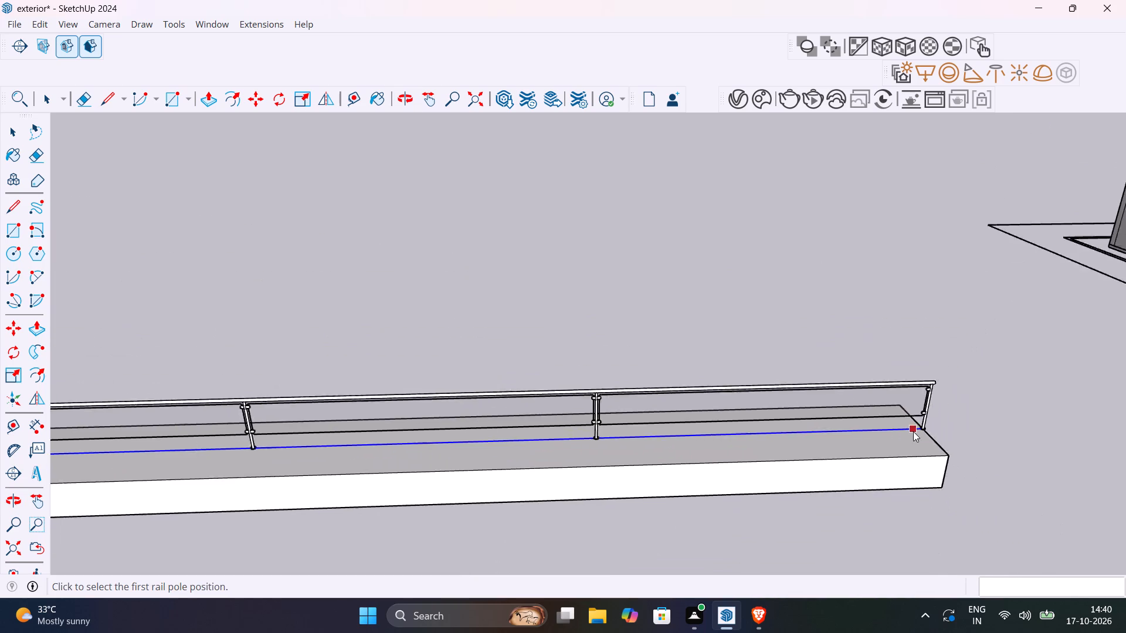
pyautogui.scroll(-9, 913, 431)
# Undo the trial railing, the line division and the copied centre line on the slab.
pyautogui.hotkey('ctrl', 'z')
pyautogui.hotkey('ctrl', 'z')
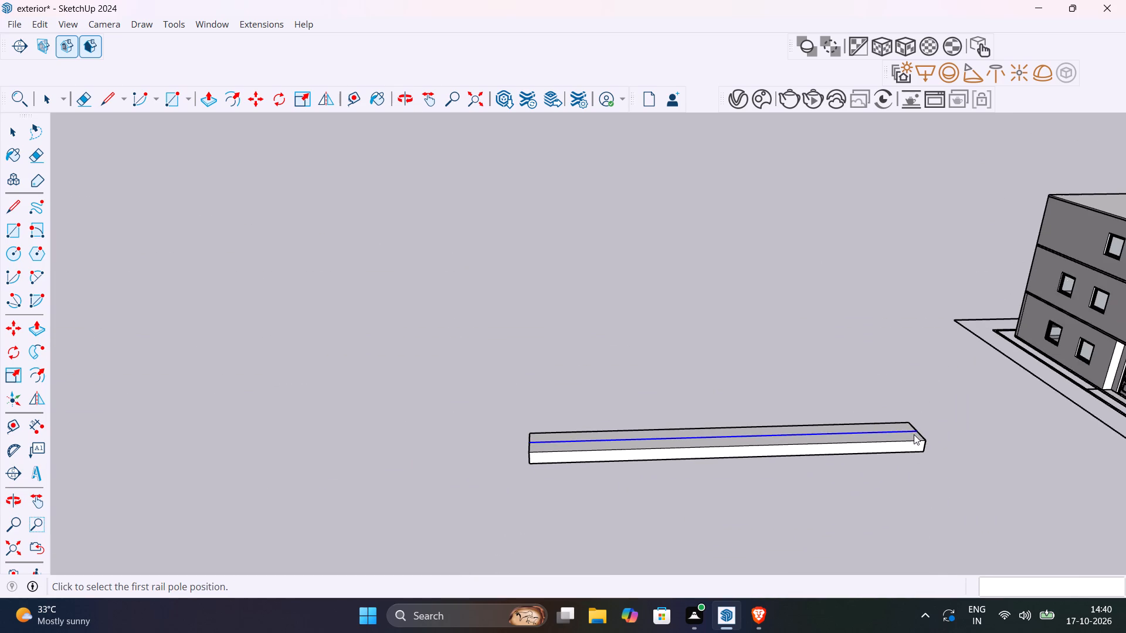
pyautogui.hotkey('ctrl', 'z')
# Delete the slab beside the three-storey house, including its top face, sides and remaining edges.
pyautogui.press('space')
pyautogui.click(911, 433)
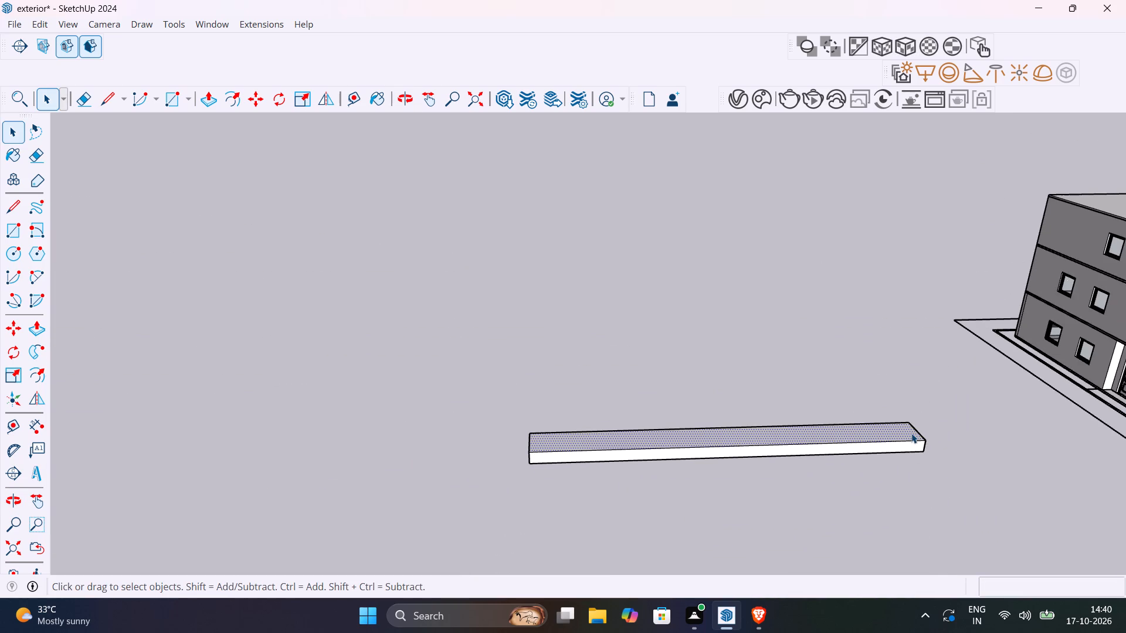
pyautogui.press('Delete')
pyautogui.moveTo(941, 470); pyautogui.dragTo(725, 418)
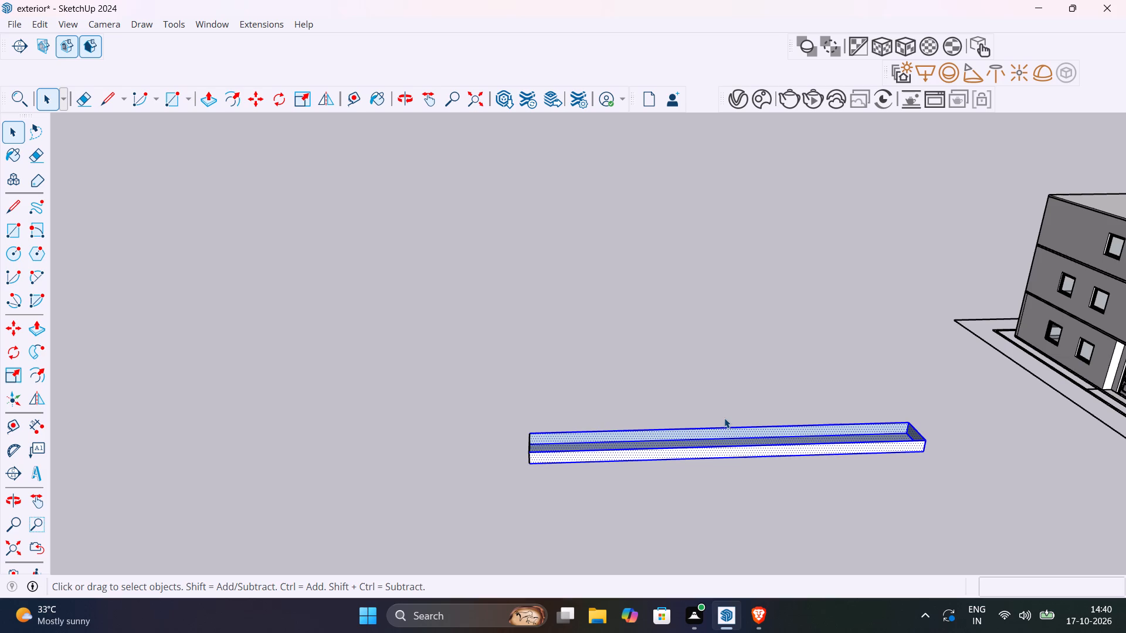
pyautogui.press('Delete')
pyautogui.scroll(-6, 759, 429)
pyautogui.moveTo(708, 461); pyautogui.dragTo(581, 431)
pyautogui.press('Delete')
# Examine the three-storey house's front, balcony and terrace railing from several angles.
pyautogui.scroll(-6, 840, 435)
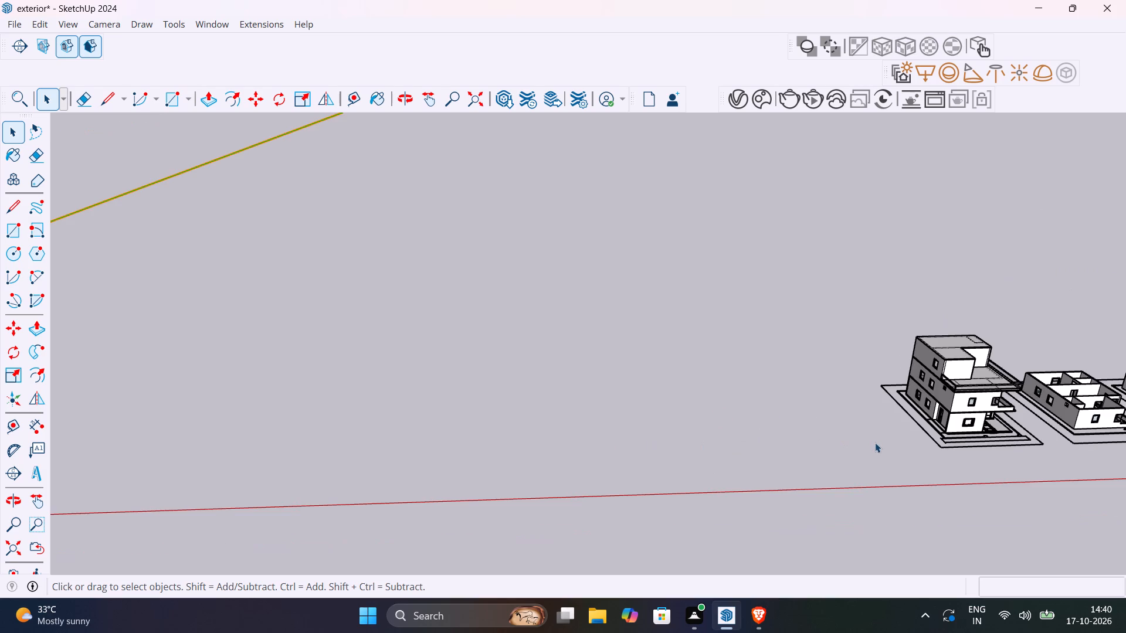
pyautogui.keyDown('shift'); pyautogui.moveTo(875, 443); pyautogui.dragTo(579, 445, button='middle'); pyautogui.keyUp('shift')
pyautogui.scroll(-1, 579, 445)
pyautogui.scroll(11, 658, 409)
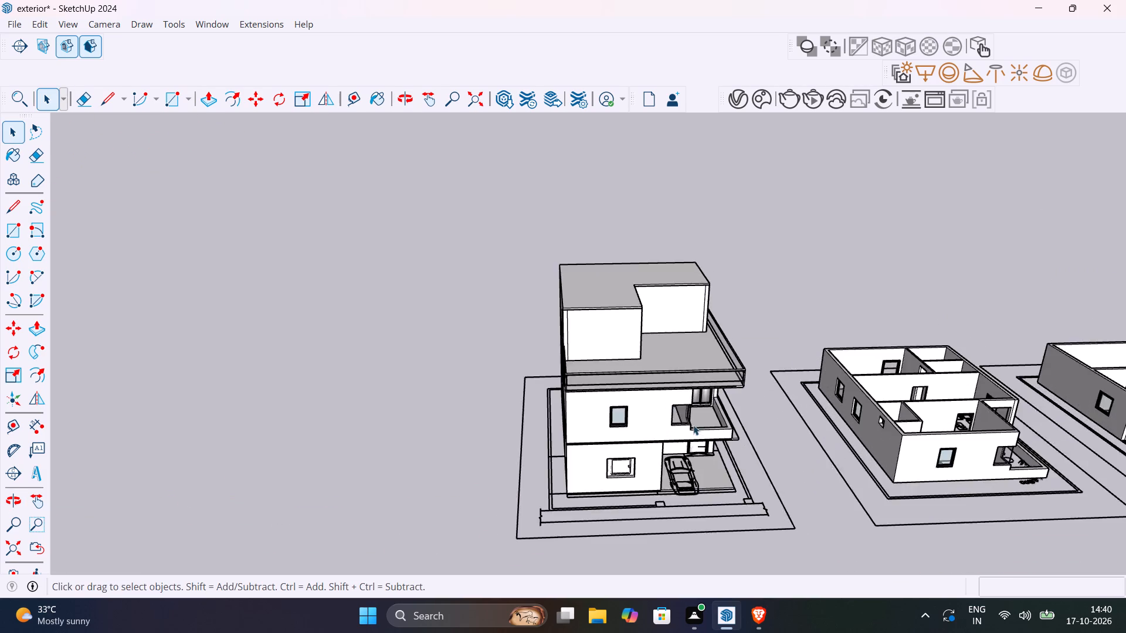
pyautogui.scroll(3, 693, 425)
pyautogui.moveTo(706, 425); pyautogui.dragTo(690, 362, button='middle')
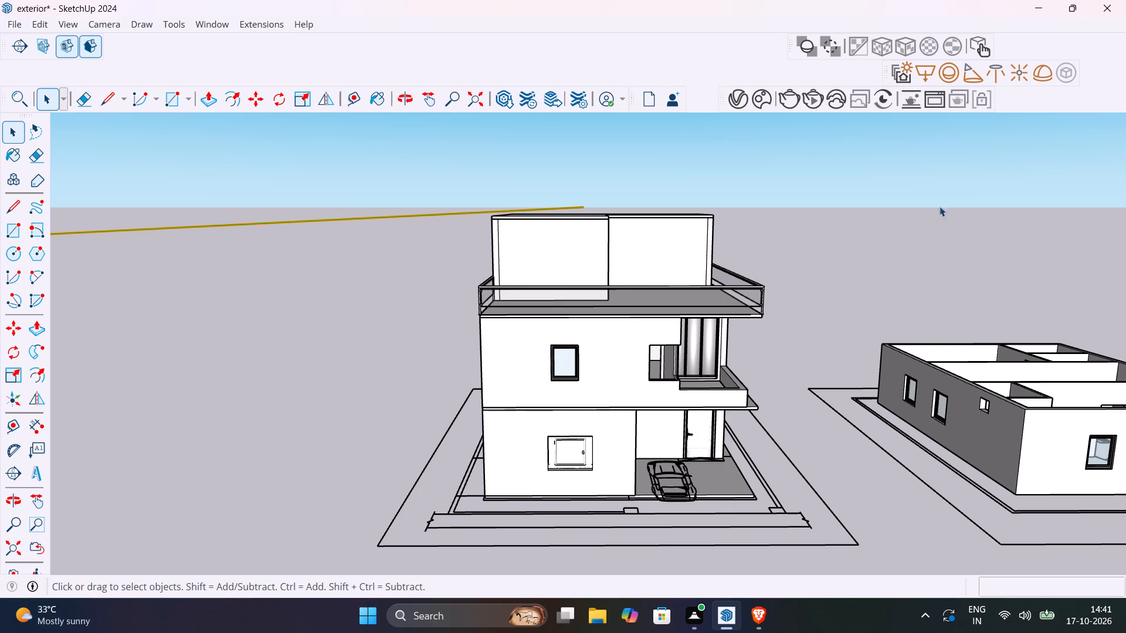
pyautogui.scroll(-2, 686, 348)
pyautogui.moveTo(764, 382); pyautogui.dragTo(519, 416, button='middle')
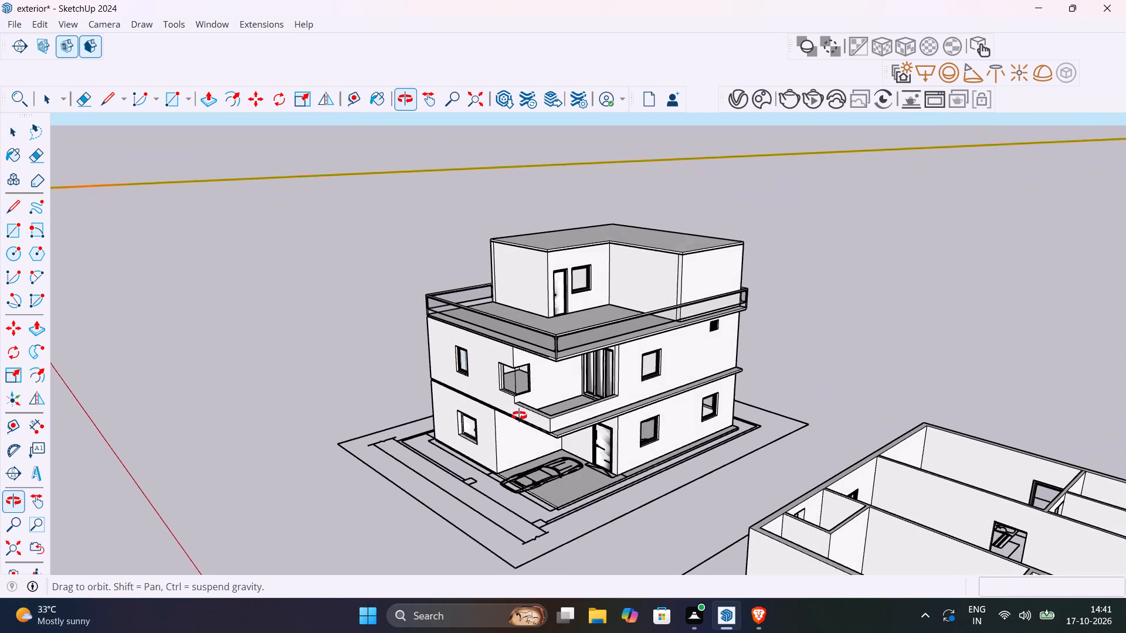
pyautogui.moveTo(519, 416); pyautogui.dragTo(579, 404, button='middle')
pyautogui.scroll(2, 577, 401)
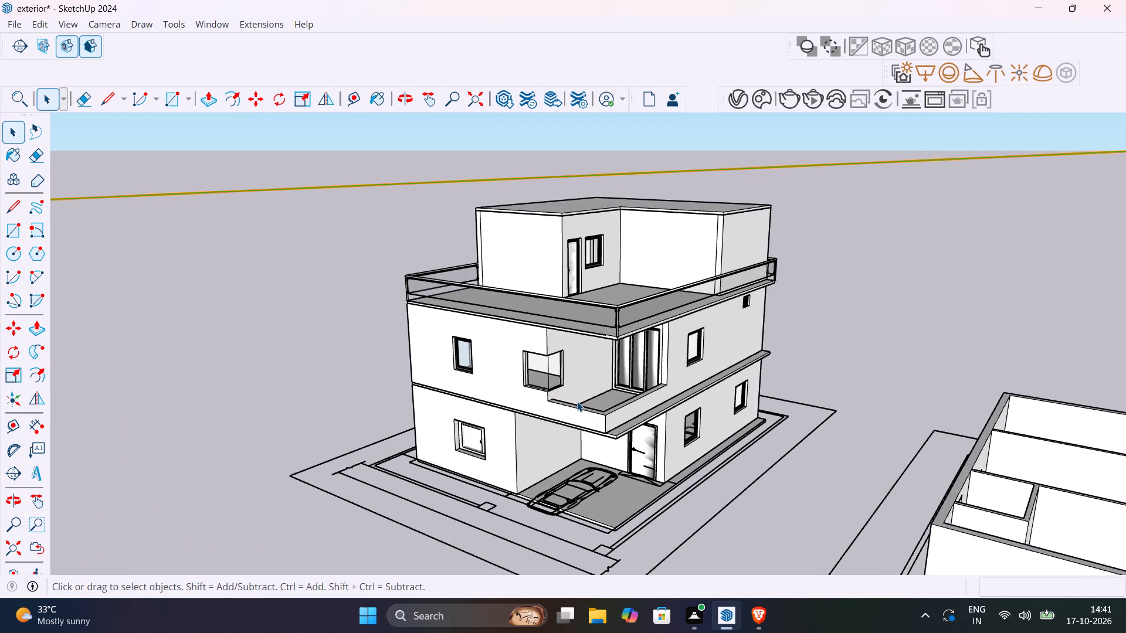
pyautogui.scroll(1, 576, 435)
pyautogui.scroll(-7, 576, 435)
pyautogui.moveTo(579, 425); pyautogui.dragTo(580, 399, button='middle')
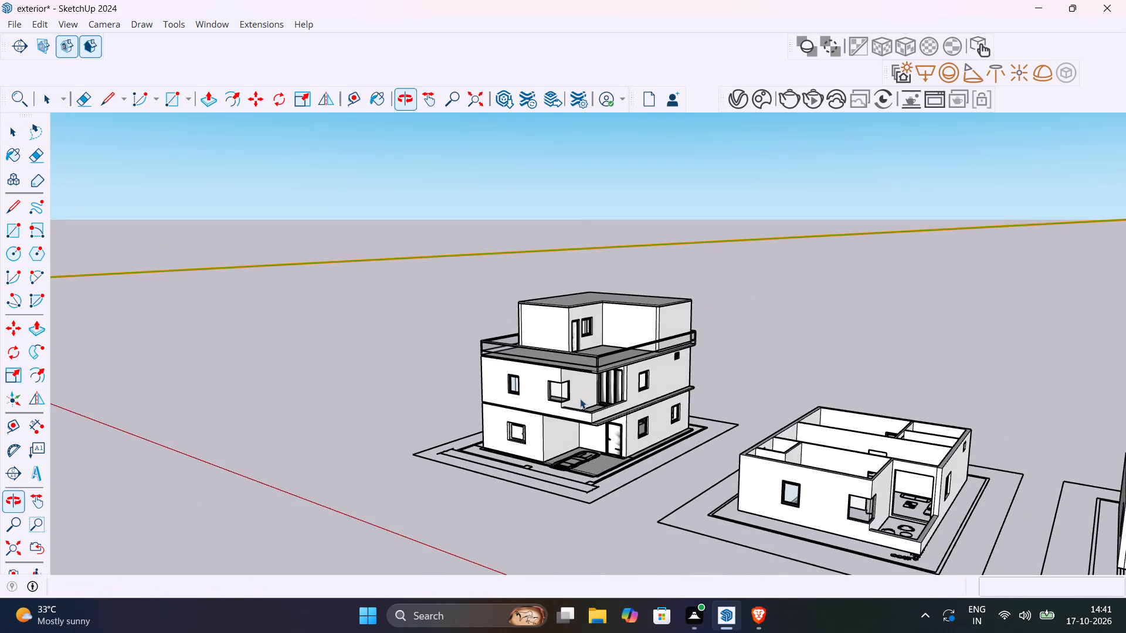
pyautogui.scroll(2, 580, 399)
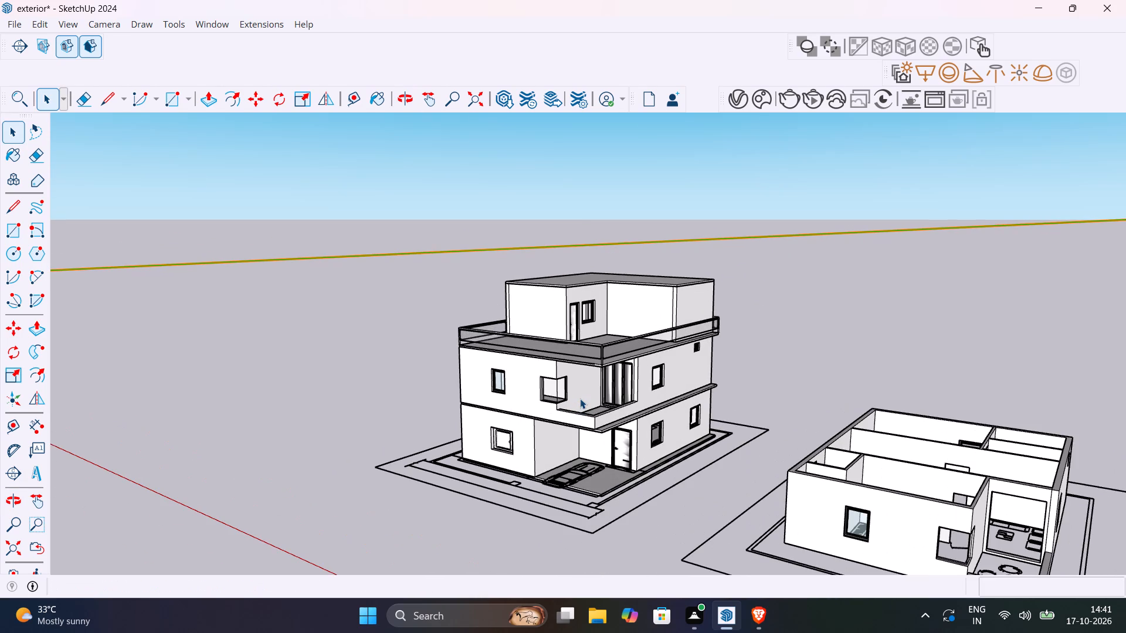
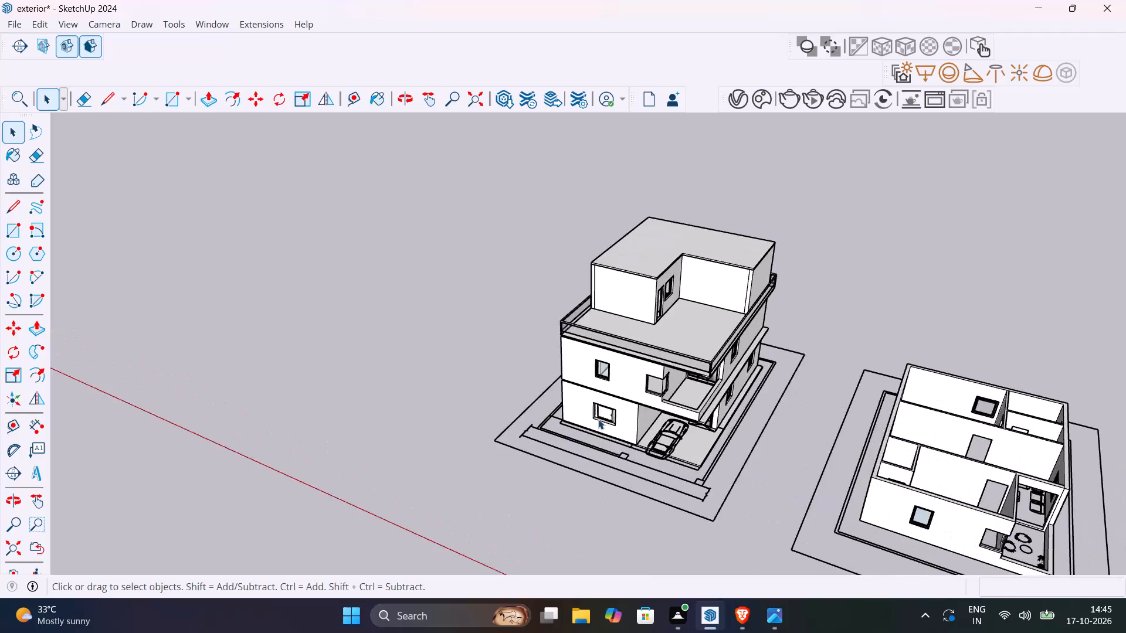
# Examine the three-storey house's front facade, ground-floor front window, car porch and side wall from close up and farther away.
pyautogui.moveTo(670, 461); pyautogui.dragTo(670, 418, button='middle')
pyautogui.scroll(6, 670, 418)
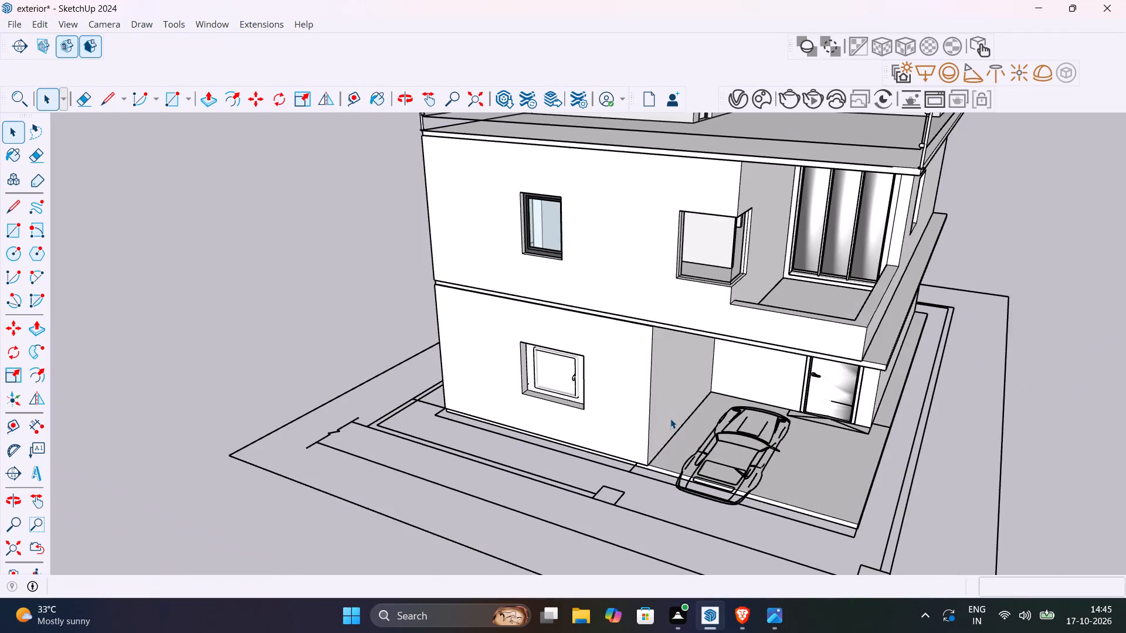
pyautogui.scroll(4, 614, 384)
pyautogui.click(557, 366)
pyautogui.scroll(-4, 554, 370)
pyautogui.moveTo(676, 383); pyautogui.dragTo(619, 399, button='middle')
pyautogui.scroll(-7, 625, 399)
pyautogui.moveTo(625, 397); pyautogui.dragTo(599, 356, button='middle')
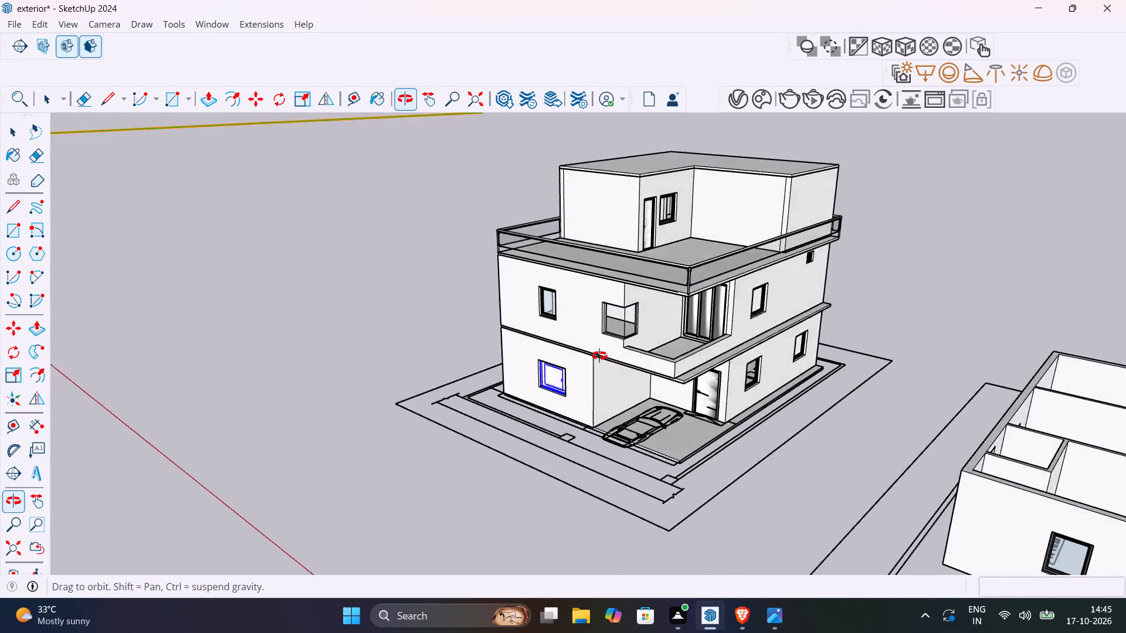
pyautogui.moveTo(599, 356); pyautogui.dragTo(530, 348, button='middle')
pyautogui.scroll(1, 530, 348)
pyautogui.click(398, 311)
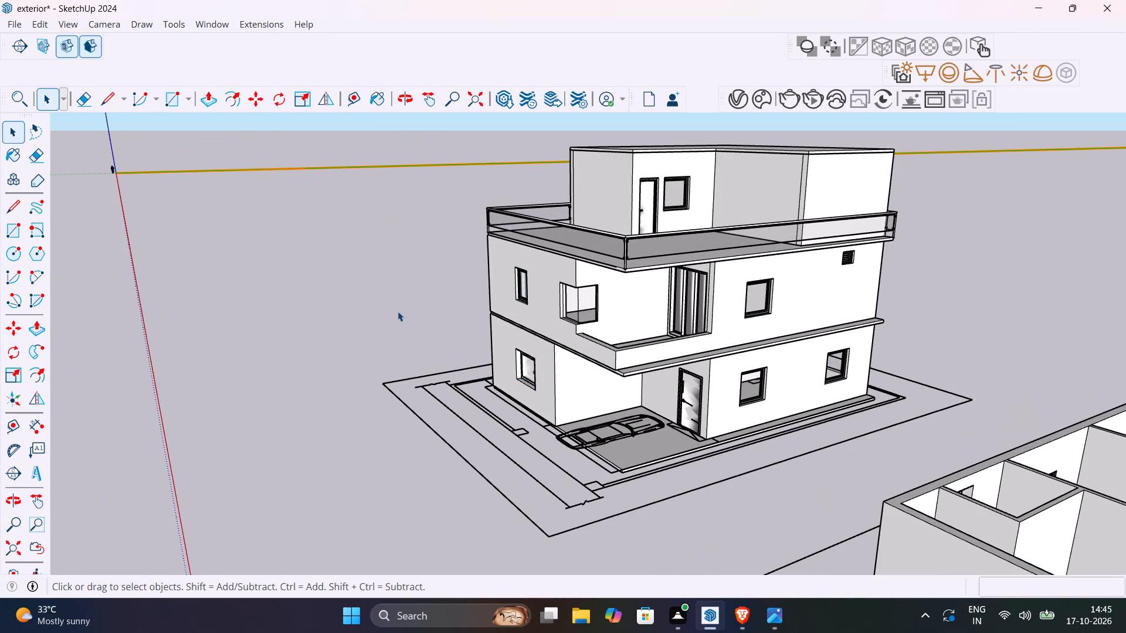
# Delete the glass railing around the second-floor terrace of the three-storey house.
pyautogui.click(649, 246)
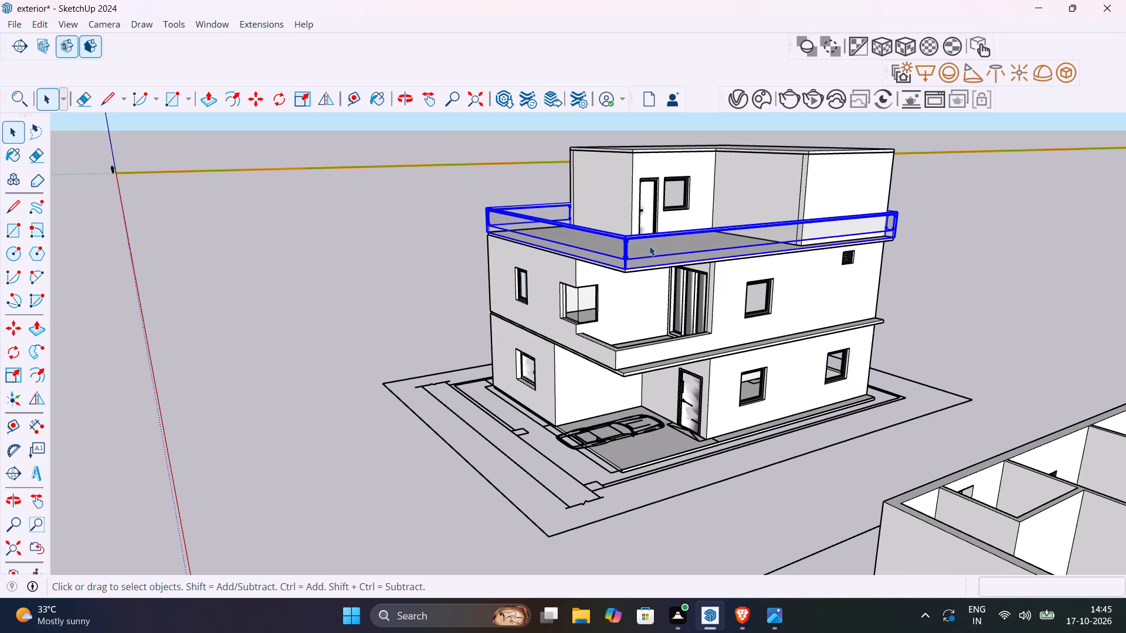
pyautogui.press('Delete')
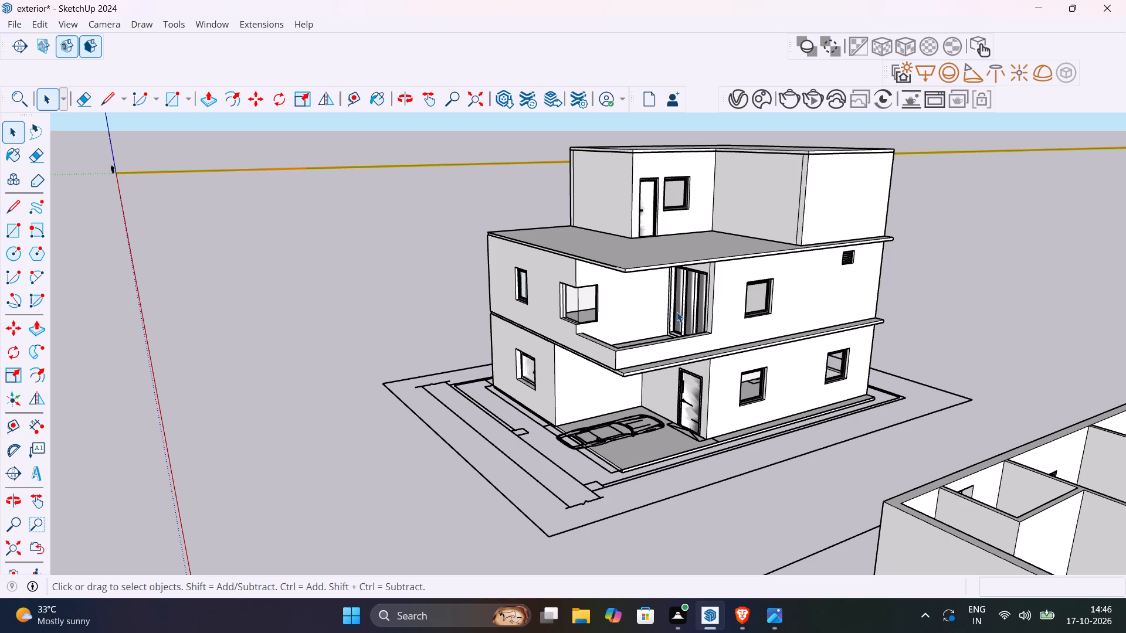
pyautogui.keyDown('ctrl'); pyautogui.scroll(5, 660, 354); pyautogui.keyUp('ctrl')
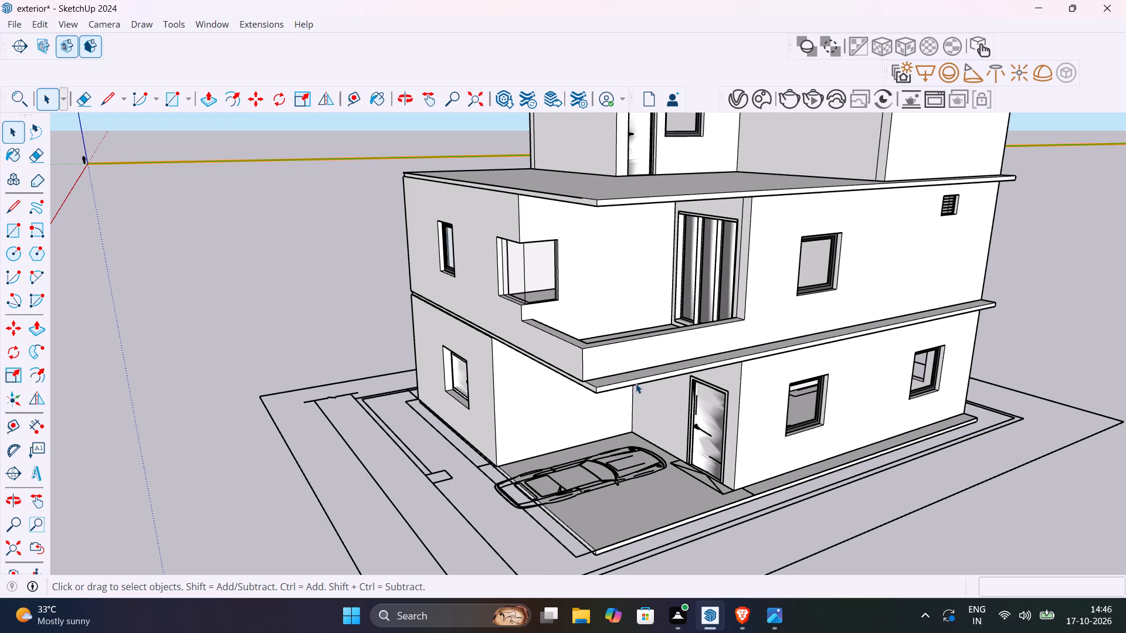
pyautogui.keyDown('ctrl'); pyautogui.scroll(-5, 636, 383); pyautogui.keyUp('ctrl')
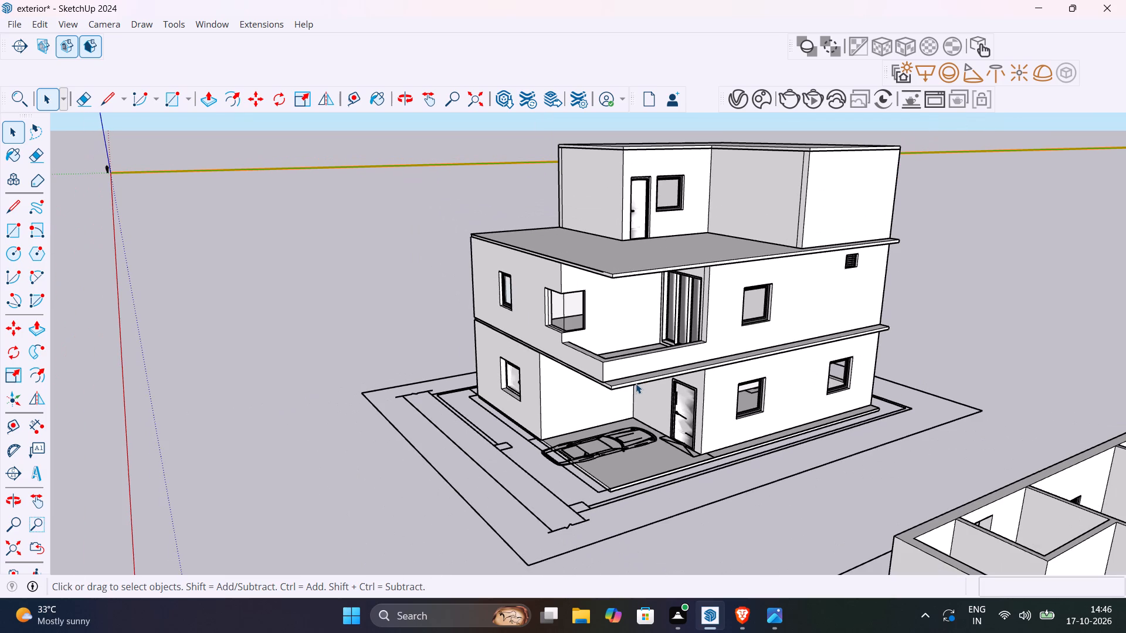
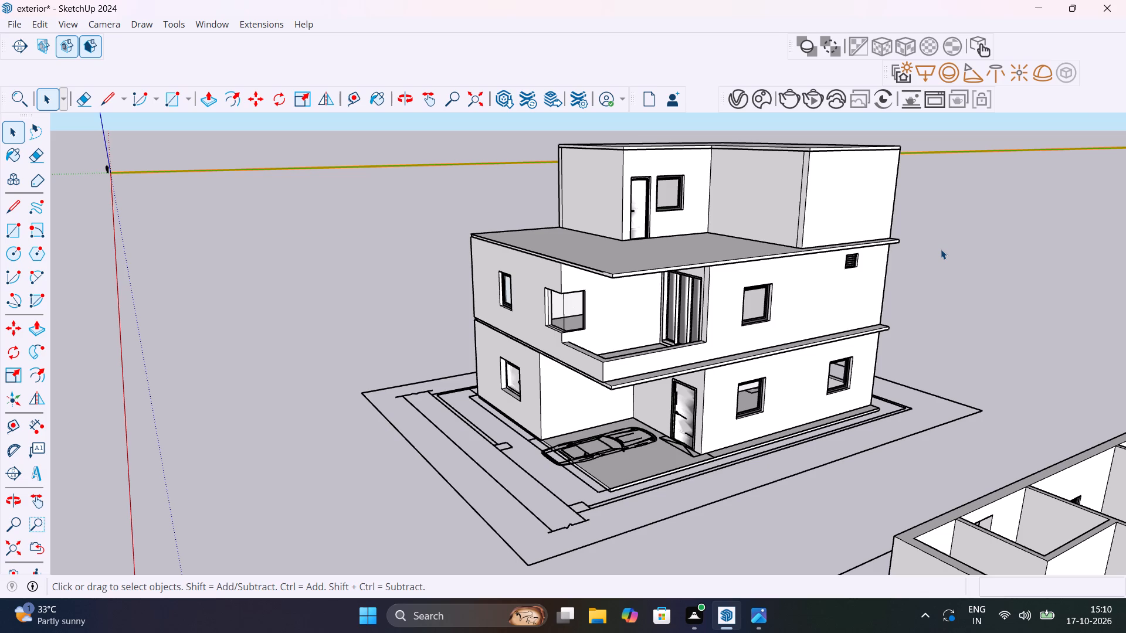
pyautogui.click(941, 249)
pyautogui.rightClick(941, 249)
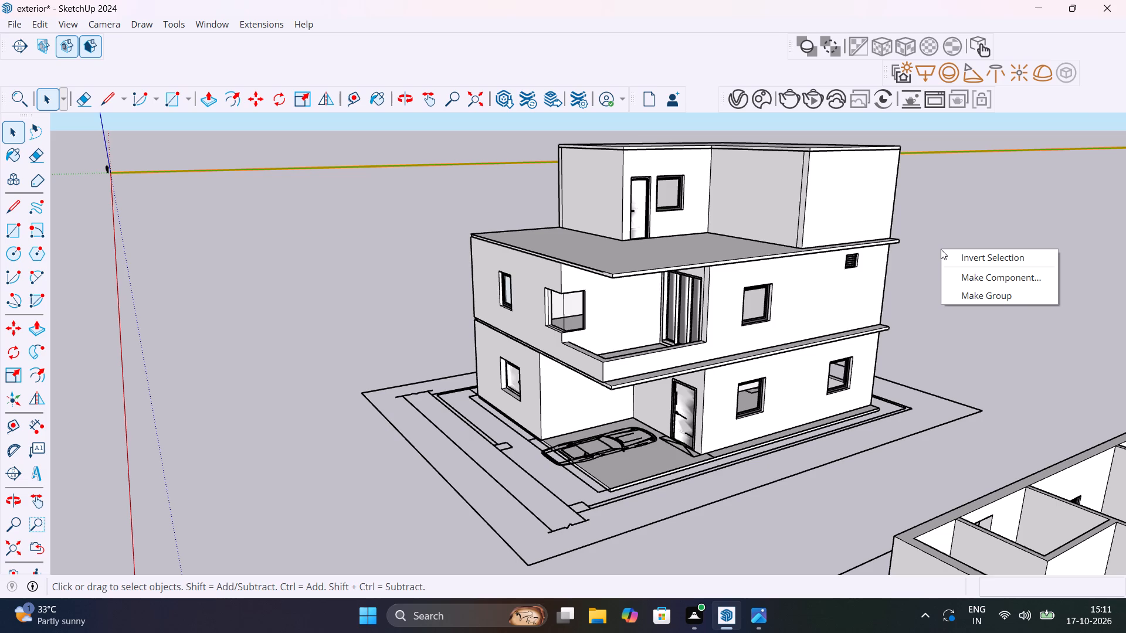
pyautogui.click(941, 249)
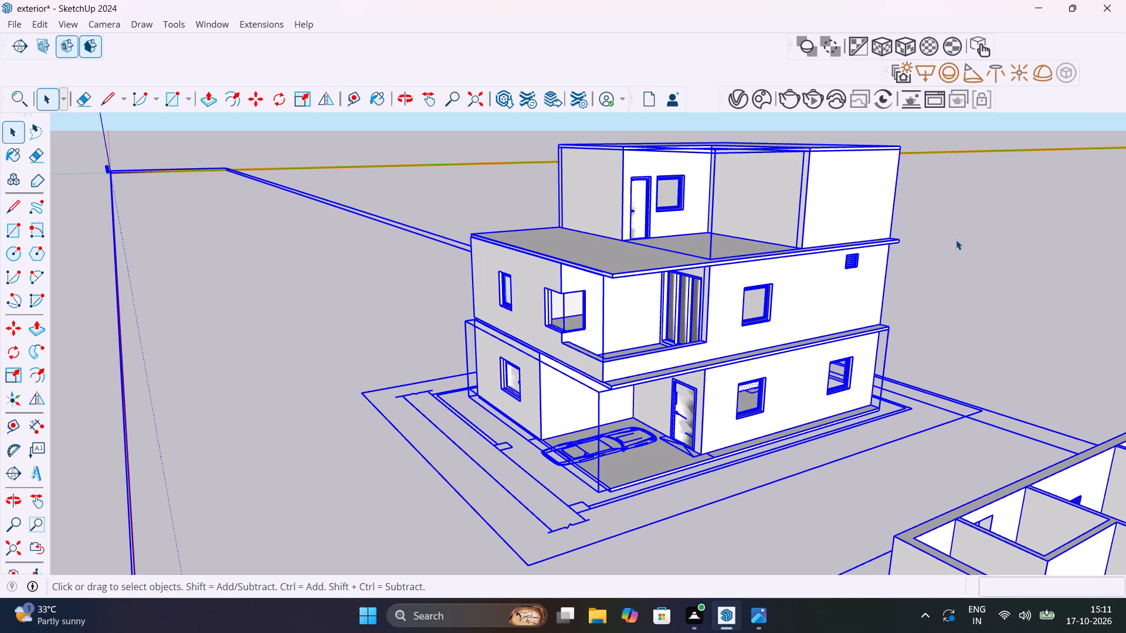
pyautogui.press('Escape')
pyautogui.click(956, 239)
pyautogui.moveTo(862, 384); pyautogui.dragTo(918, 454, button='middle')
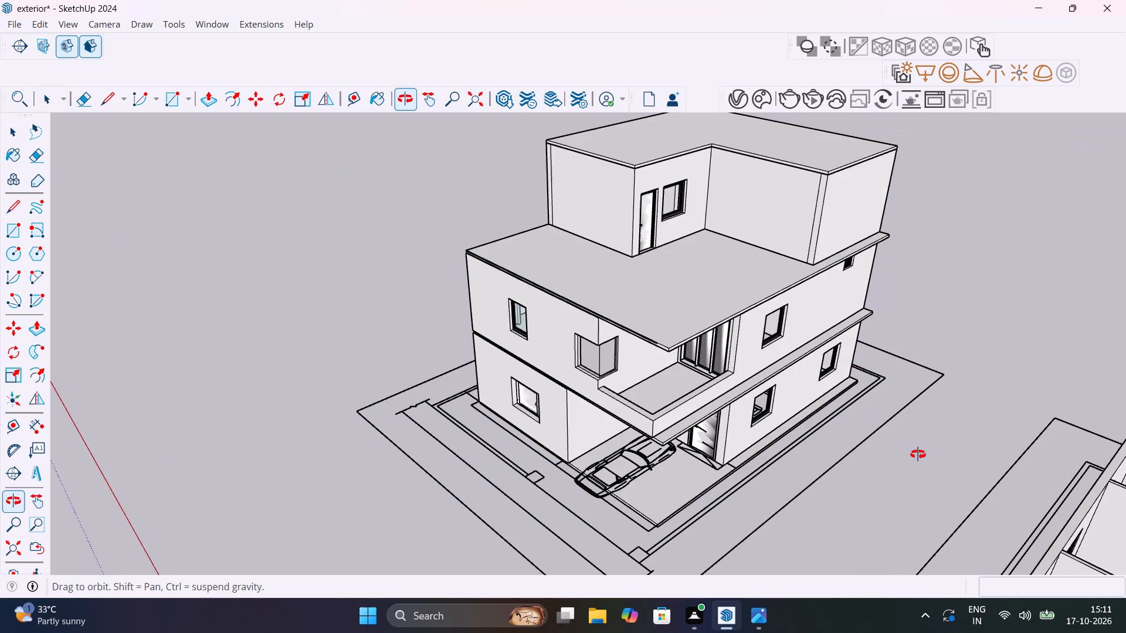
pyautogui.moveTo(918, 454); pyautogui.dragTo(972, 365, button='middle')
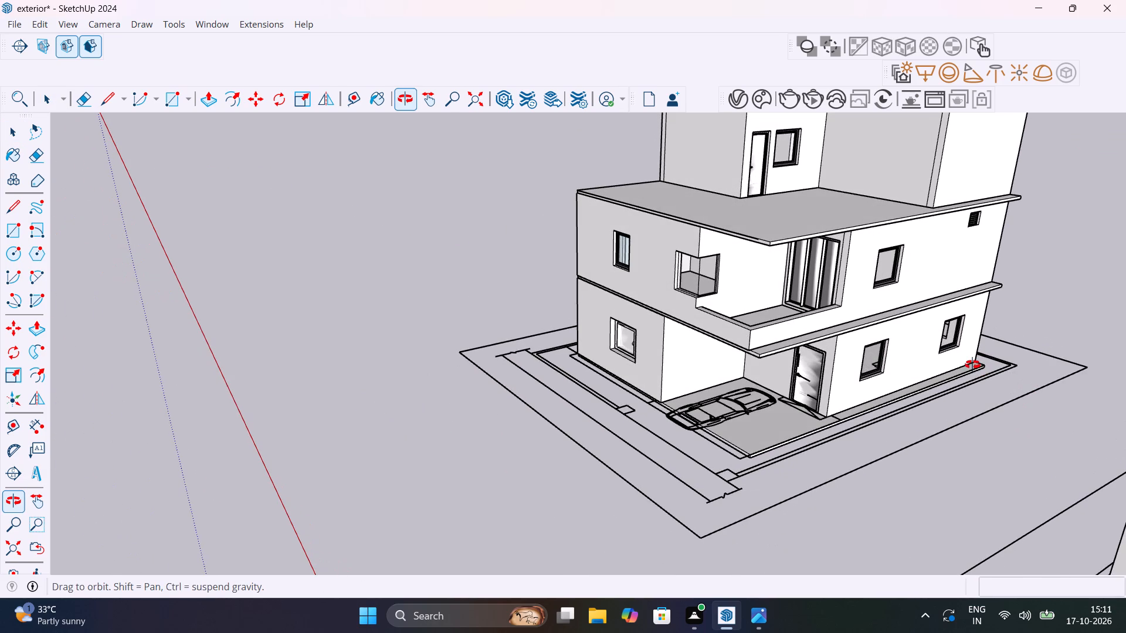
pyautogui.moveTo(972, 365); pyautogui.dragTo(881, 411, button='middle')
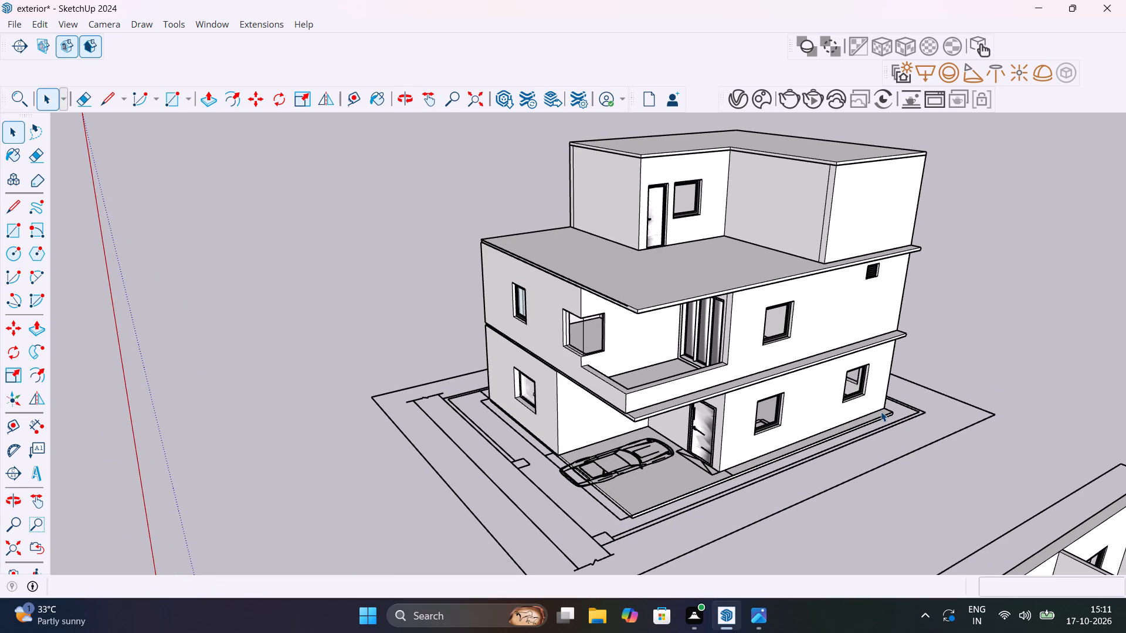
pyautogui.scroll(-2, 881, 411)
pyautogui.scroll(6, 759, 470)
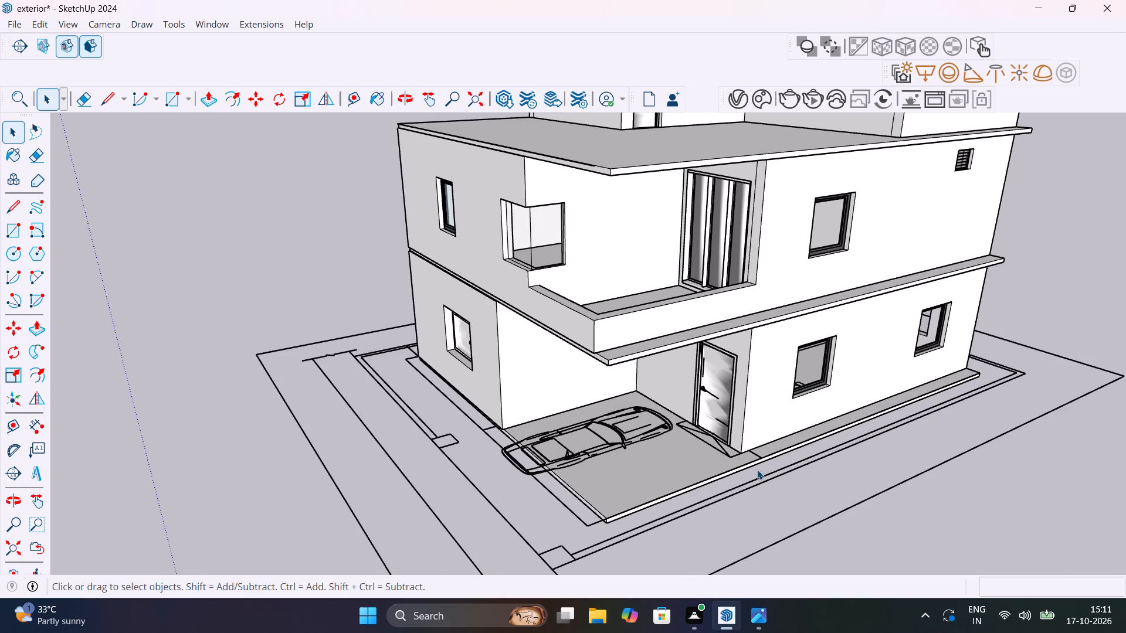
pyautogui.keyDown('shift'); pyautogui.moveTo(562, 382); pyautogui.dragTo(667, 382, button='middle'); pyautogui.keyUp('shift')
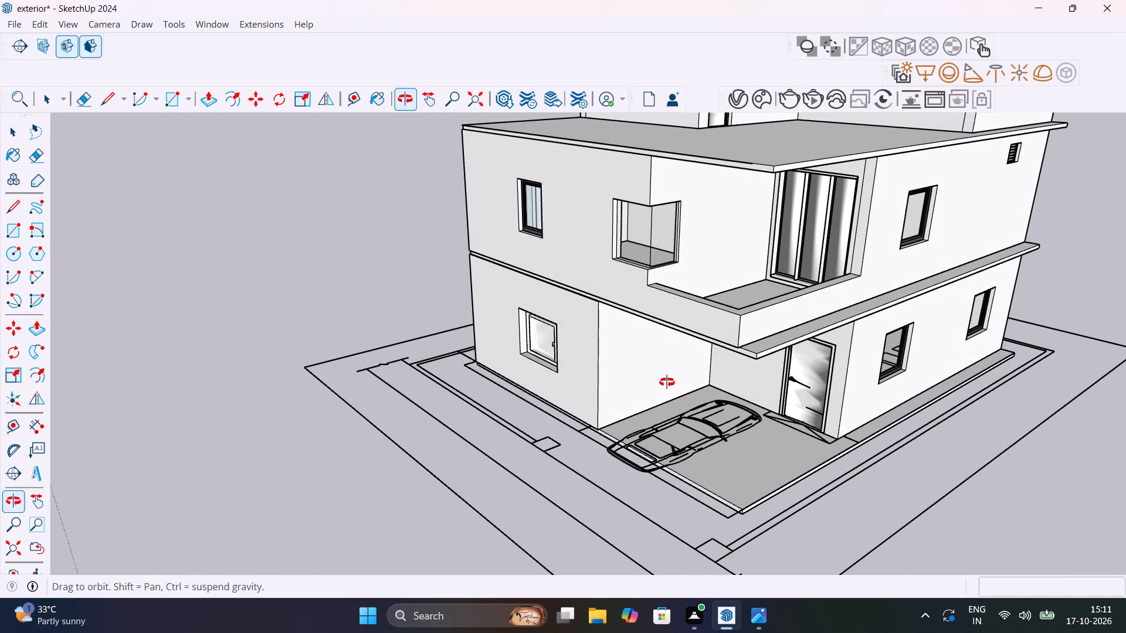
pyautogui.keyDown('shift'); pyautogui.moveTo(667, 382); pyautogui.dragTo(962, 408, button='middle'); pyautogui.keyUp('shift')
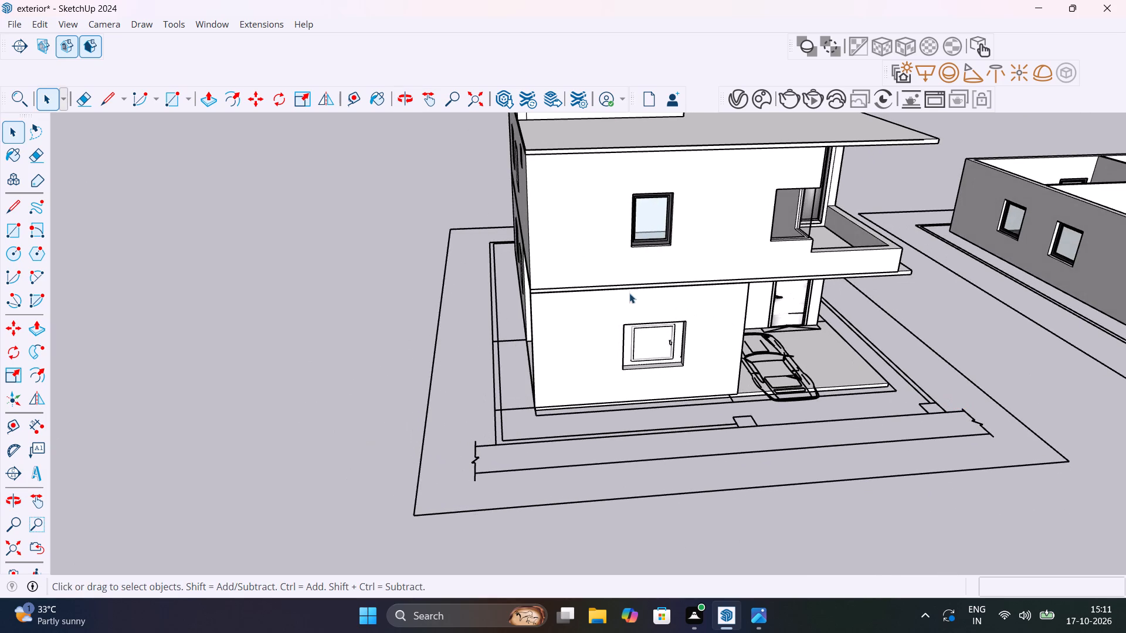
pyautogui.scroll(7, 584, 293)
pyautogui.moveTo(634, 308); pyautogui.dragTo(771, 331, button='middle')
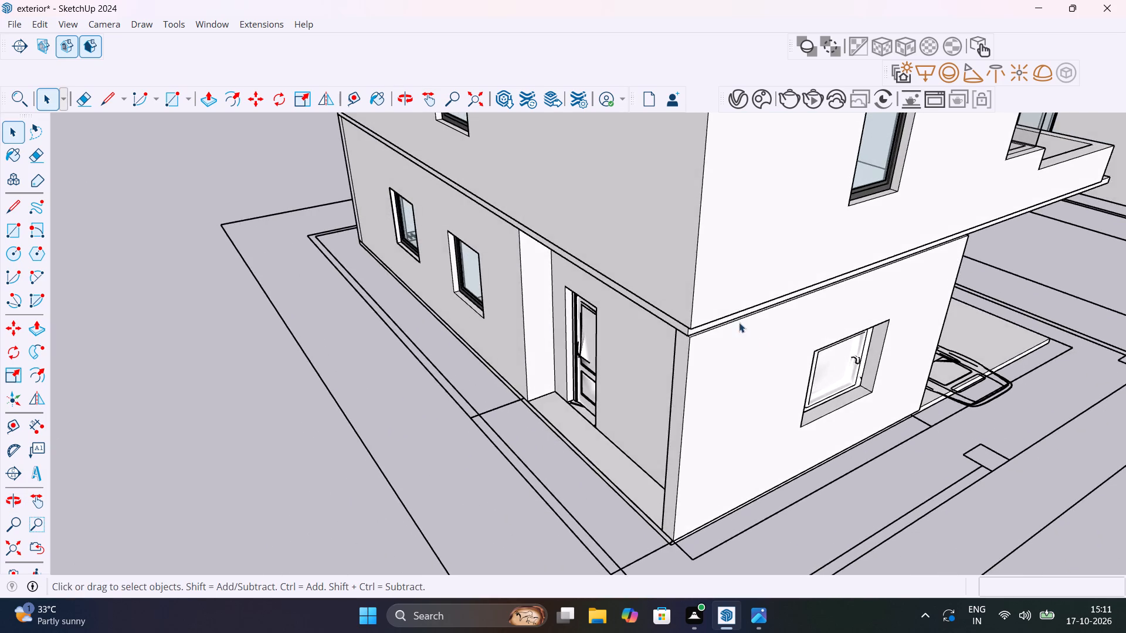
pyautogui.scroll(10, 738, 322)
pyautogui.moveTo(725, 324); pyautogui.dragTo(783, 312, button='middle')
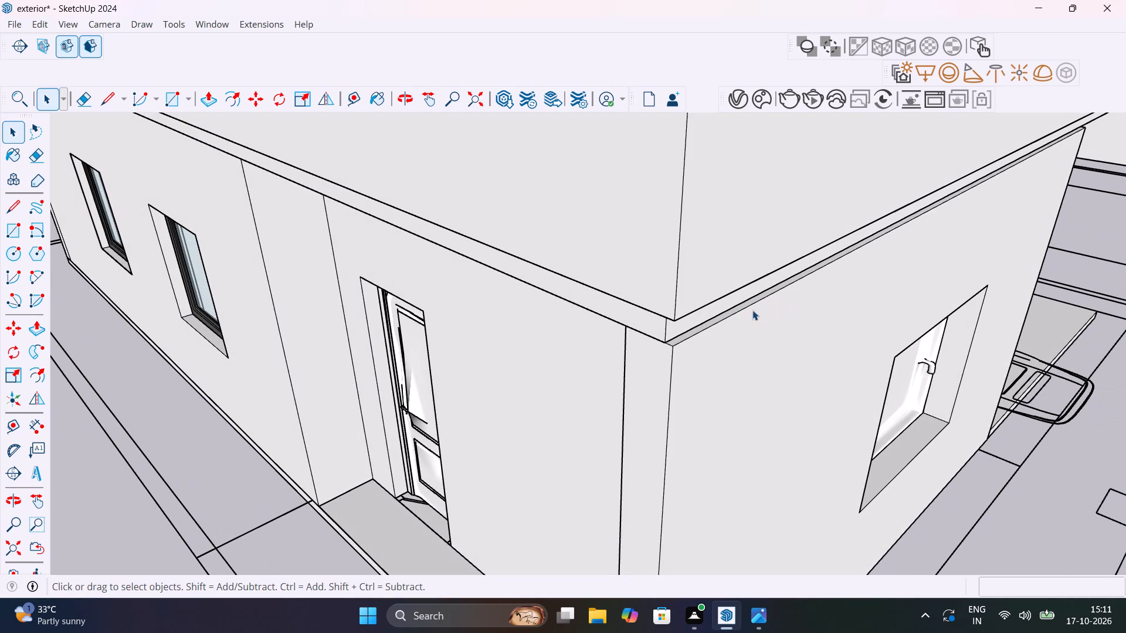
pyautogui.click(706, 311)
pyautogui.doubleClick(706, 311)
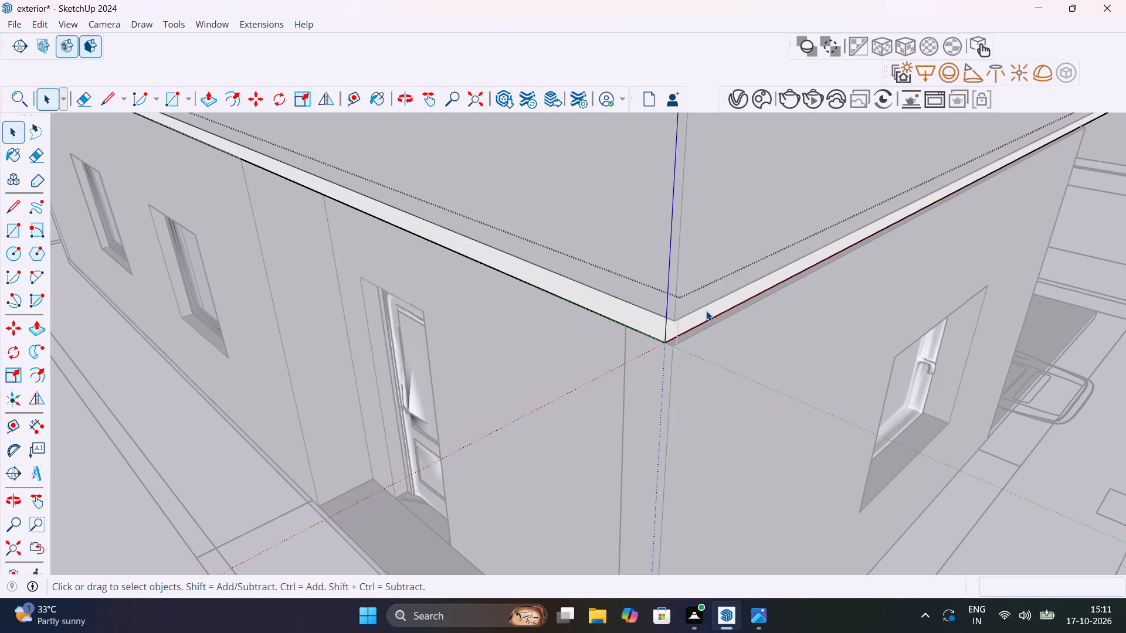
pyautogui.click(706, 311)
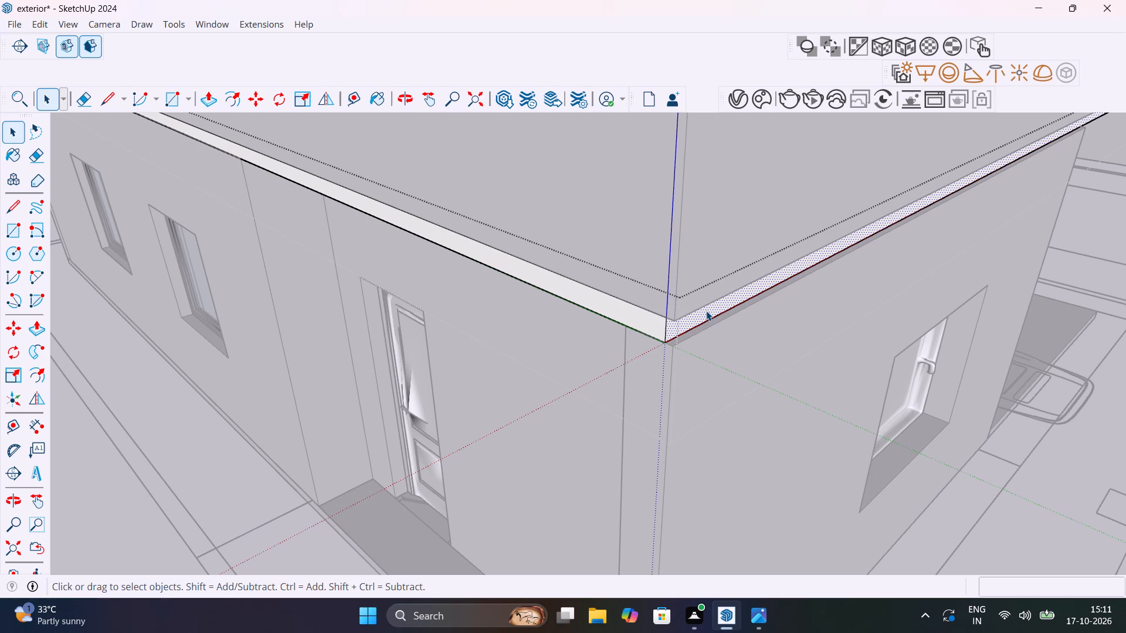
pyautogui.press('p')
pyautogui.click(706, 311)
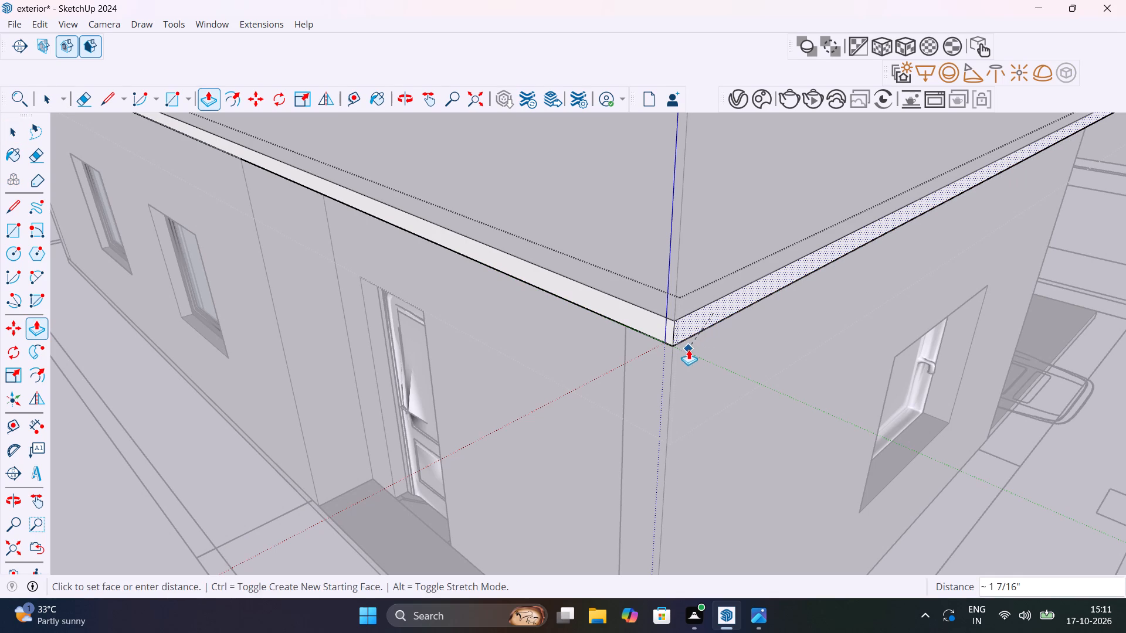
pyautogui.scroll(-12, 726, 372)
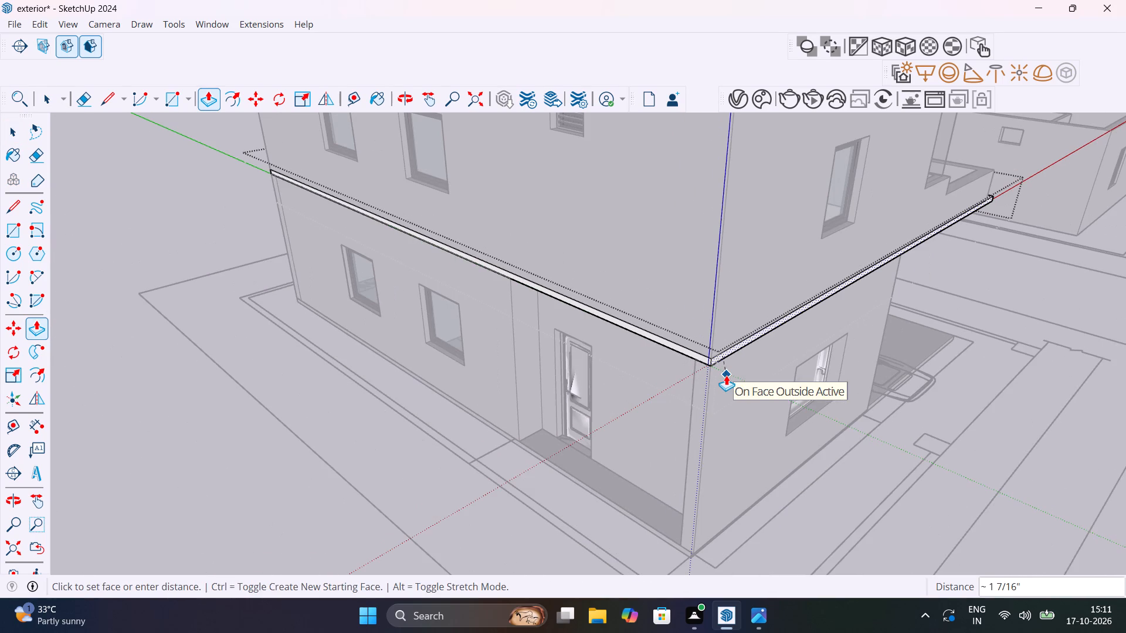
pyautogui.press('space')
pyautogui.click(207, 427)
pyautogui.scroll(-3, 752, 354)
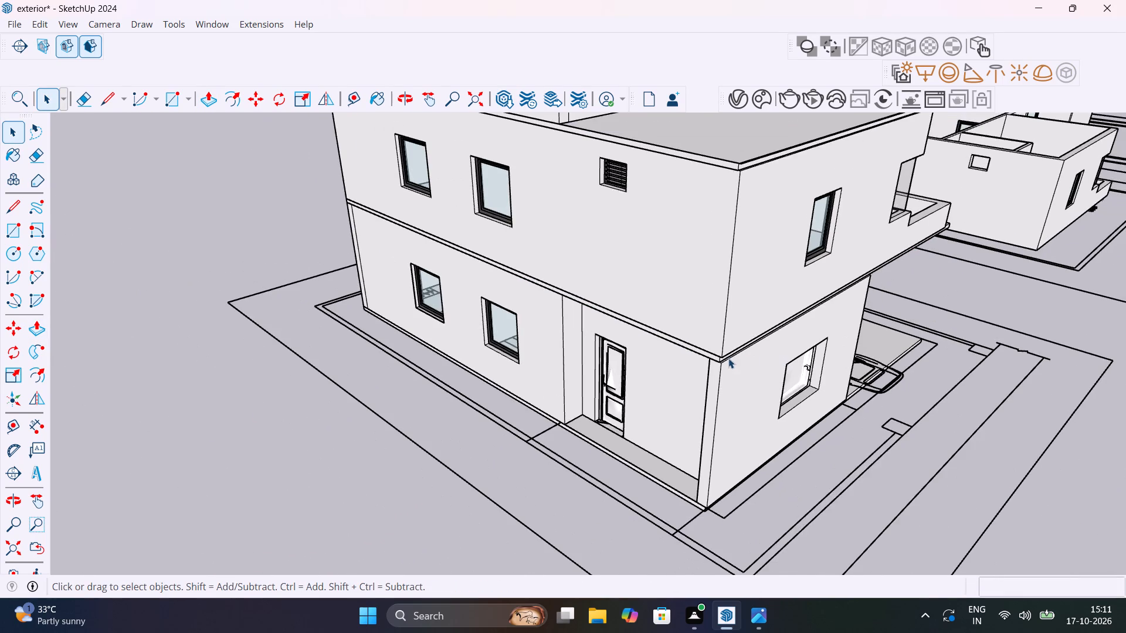
# Push/Pull the front edge face of the slab above the ground floor outward about 1 7/16 inches, flush with the front wall below.
pyautogui.scroll(11, 728, 357)
pyautogui.moveTo(743, 376); pyautogui.dragTo(708, 309, button='middle')
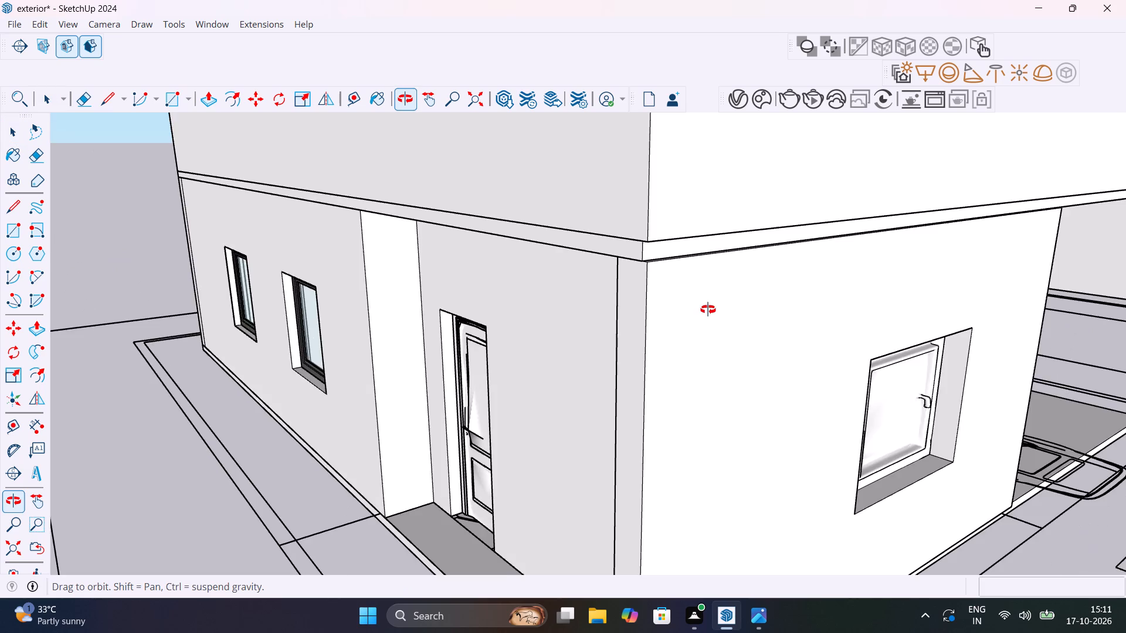
pyautogui.moveTo(708, 309); pyautogui.dragTo(752, 350, button='middle')
pyautogui.scroll(-1, 752, 350)
pyautogui.scroll(7, 727, 336)
pyautogui.click(723, 308)
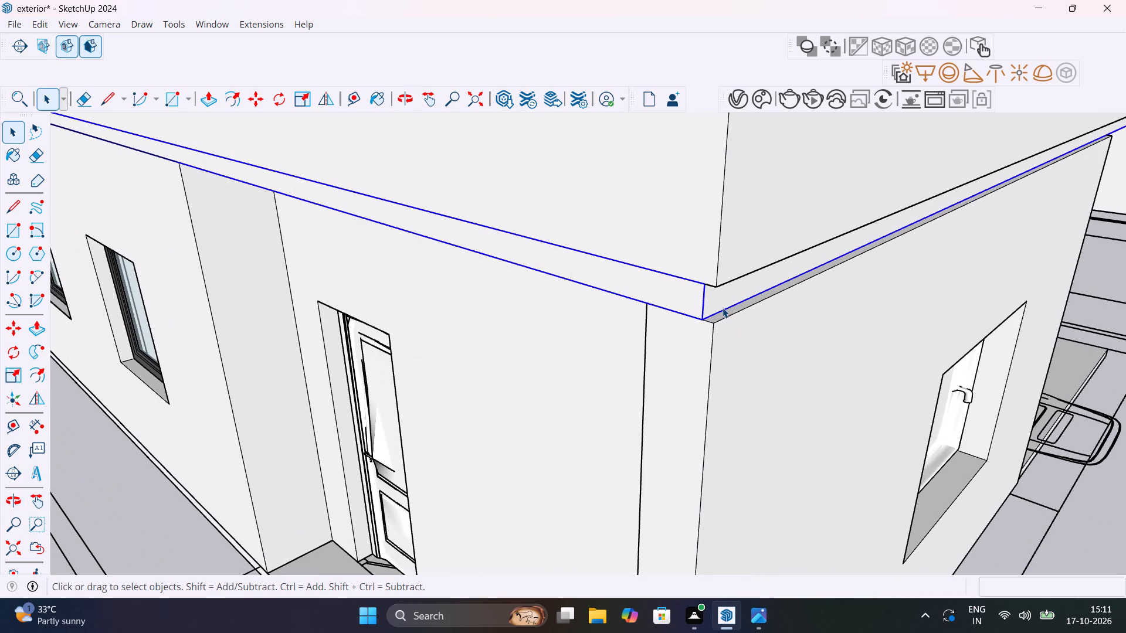
pyautogui.doubleClick(723, 302)
pyautogui.click(723, 302)
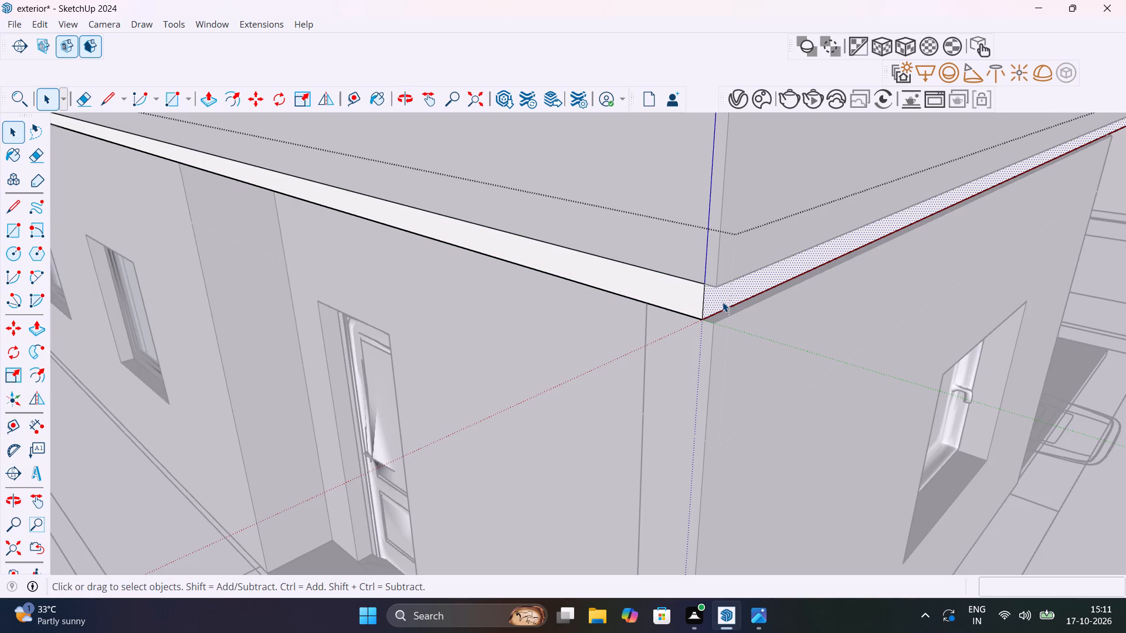
pyautogui.press('p')
pyautogui.click(723, 302)
pyautogui.click(720, 346)
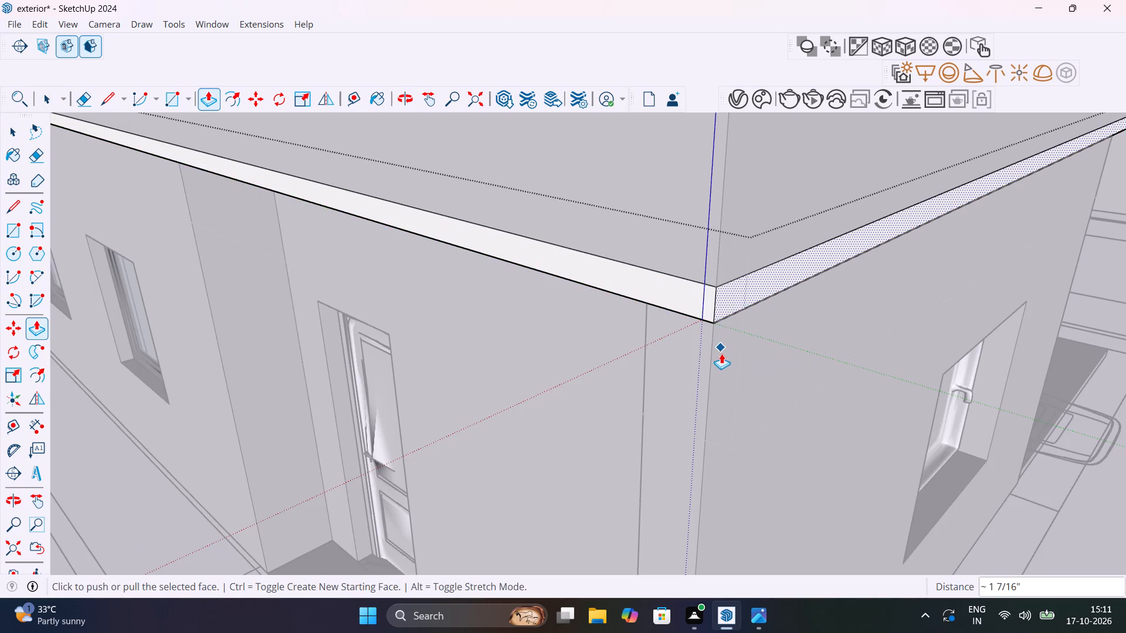
pyautogui.scroll(-18, 722, 355)
pyautogui.press('space')
pyautogui.click(287, 278)
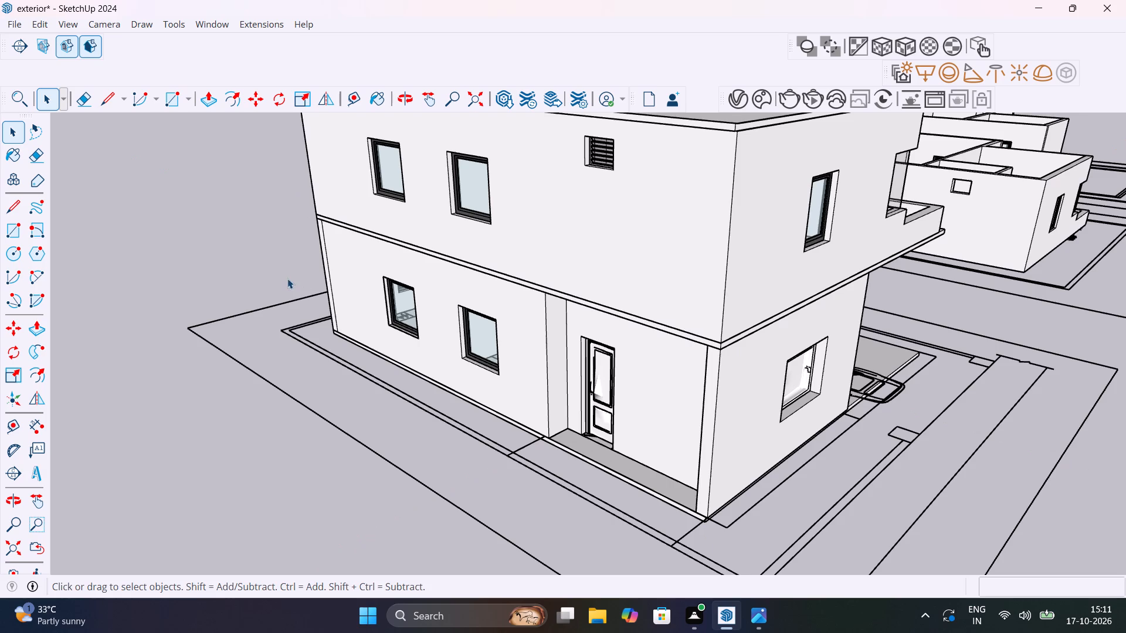
# Push/Pull the front face of the plinth at the house's base outward about 1 7/16 inches, flush with the front wall.
pyautogui.moveTo(911, 297); pyautogui.dragTo(847, 261, button='middle')
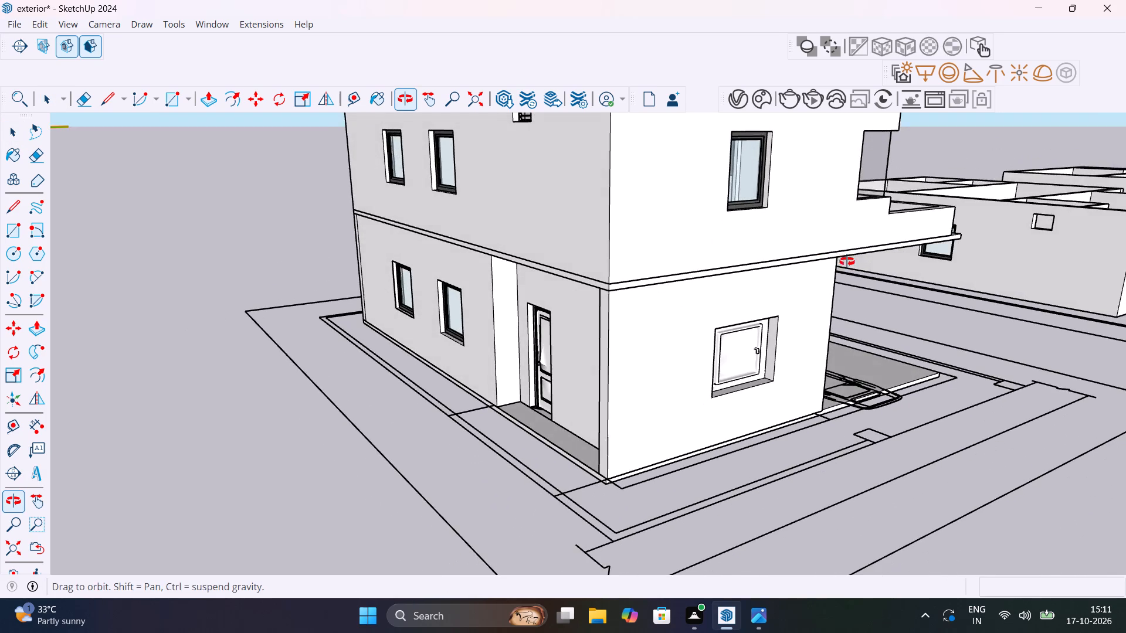
pyautogui.moveTo(847, 261); pyautogui.dragTo(859, 299, button='middle')
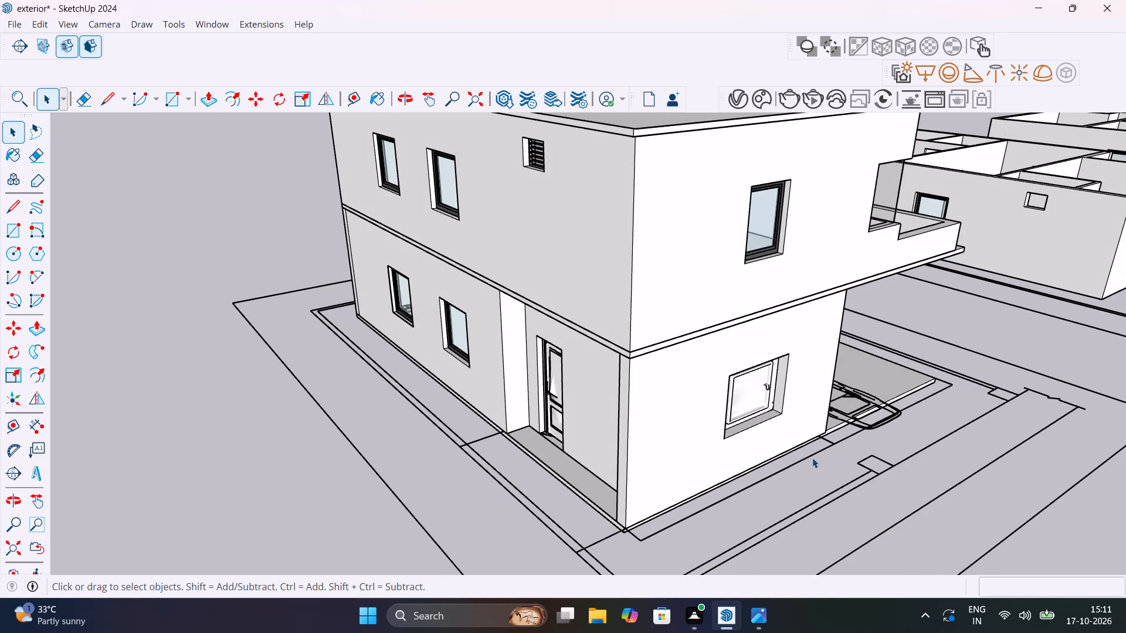
pyautogui.scroll(11, 812, 458)
pyautogui.keyDown('shift'); pyautogui.moveTo(783, 447); pyautogui.dragTo(822, 413, button='middle'); pyautogui.keyUp('shift')
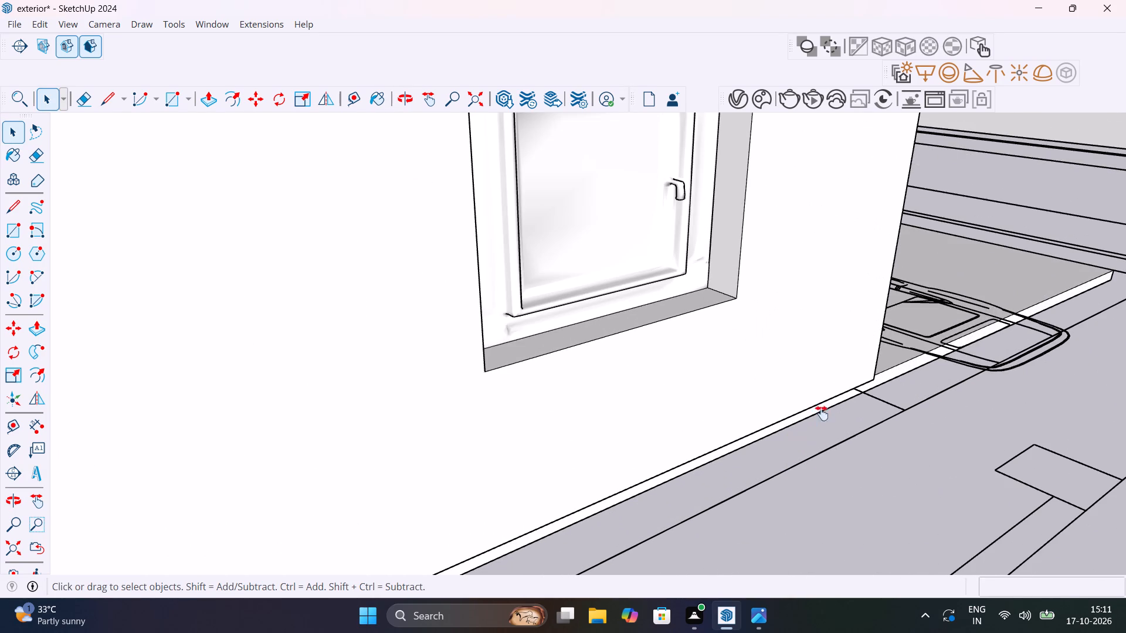
pyautogui.keyDown('shift'); pyautogui.moveTo(822, 413); pyautogui.dragTo(990, 278, button='middle'); pyautogui.keyUp('shift')
pyautogui.scroll(-4, 671, 447)
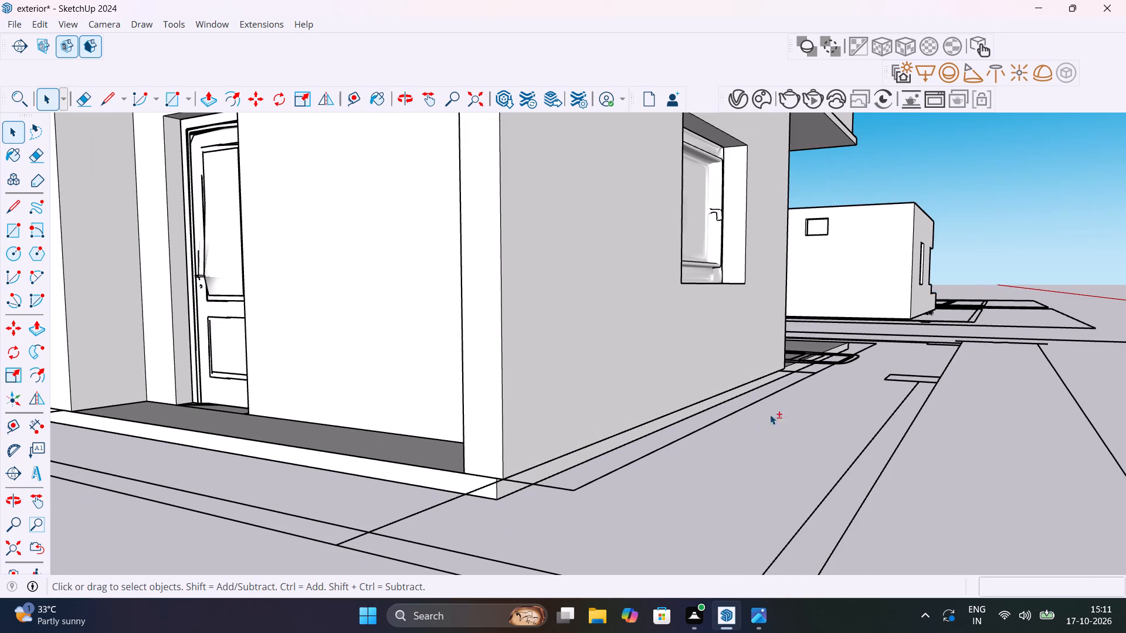
pyautogui.keyDown('shift'); pyautogui.moveTo(732, 409); pyautogui.dragTo(742, 402, button='middle'); pyautogui.keyUp('shift')
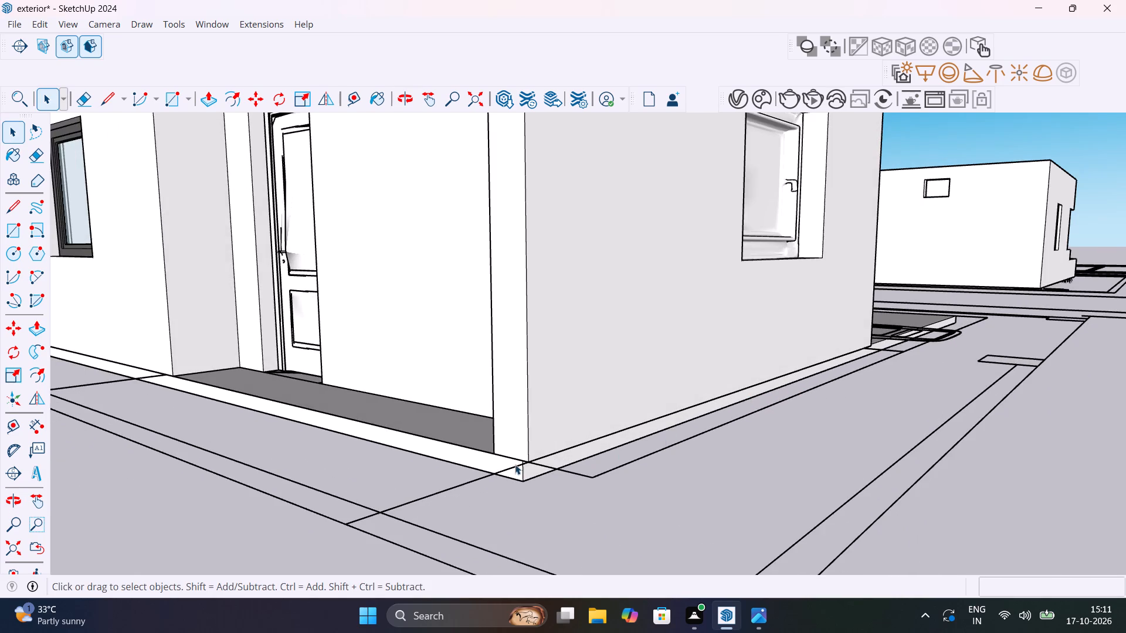
pyautogui.scroll(8, 515, 464)
pyautogui.click(533, 472)
pyautogui.doubleClick(534, 472)
pyautogui.click(534, 472)
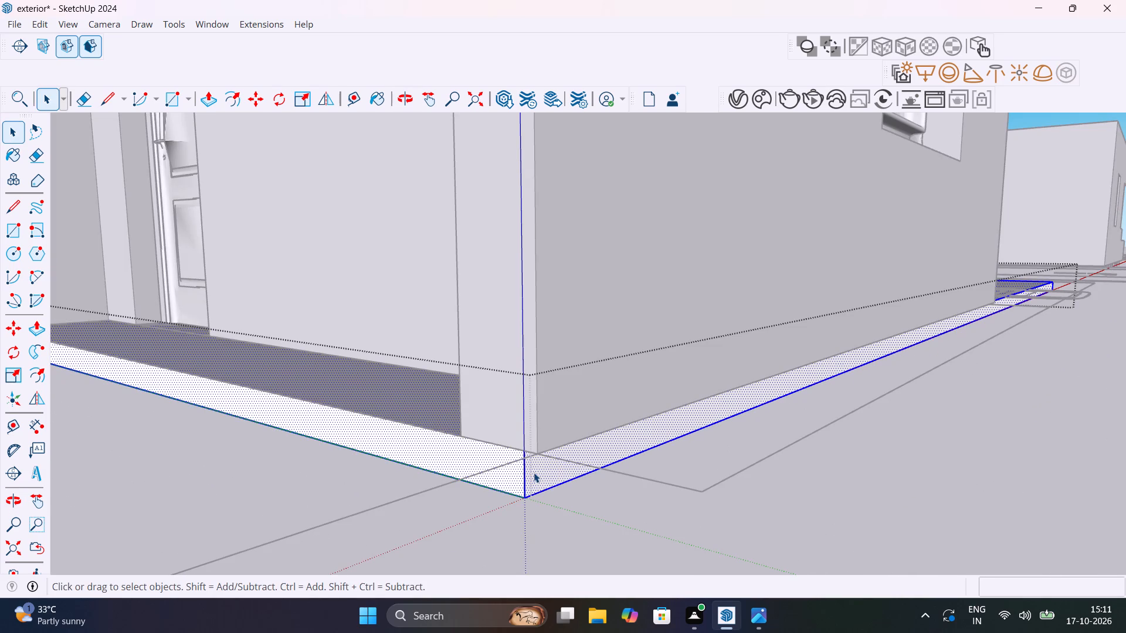
pyautogui.click(534, 472)
pyautogui.click(541, 479)
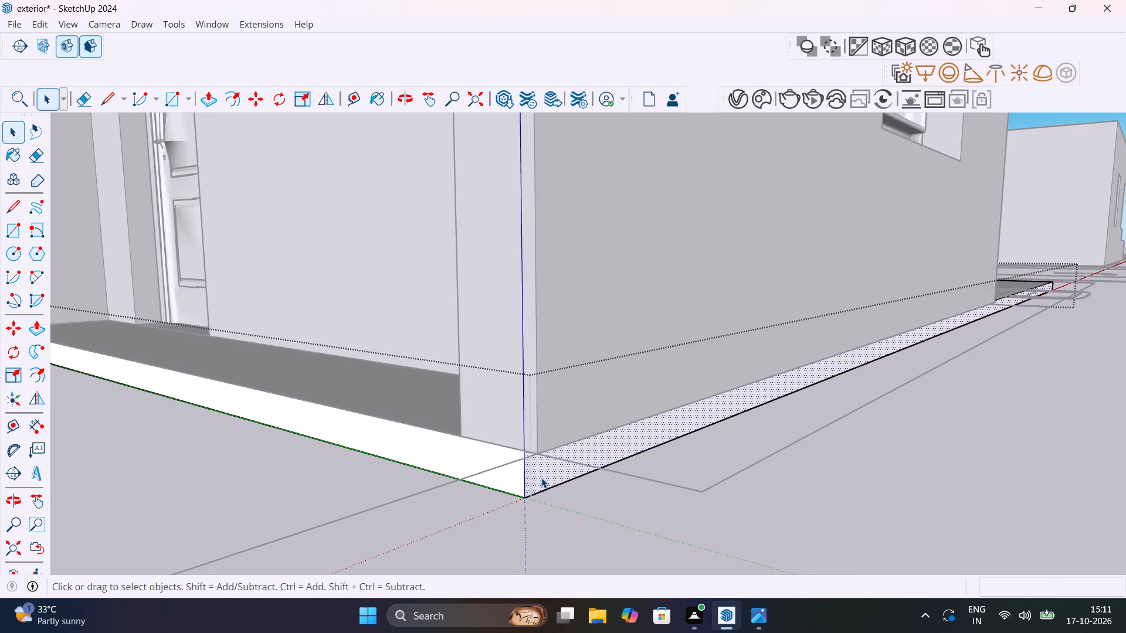
pyautogui.press('p')
pyautogui.click(541, 478)
pyautogui.click(552, 441)
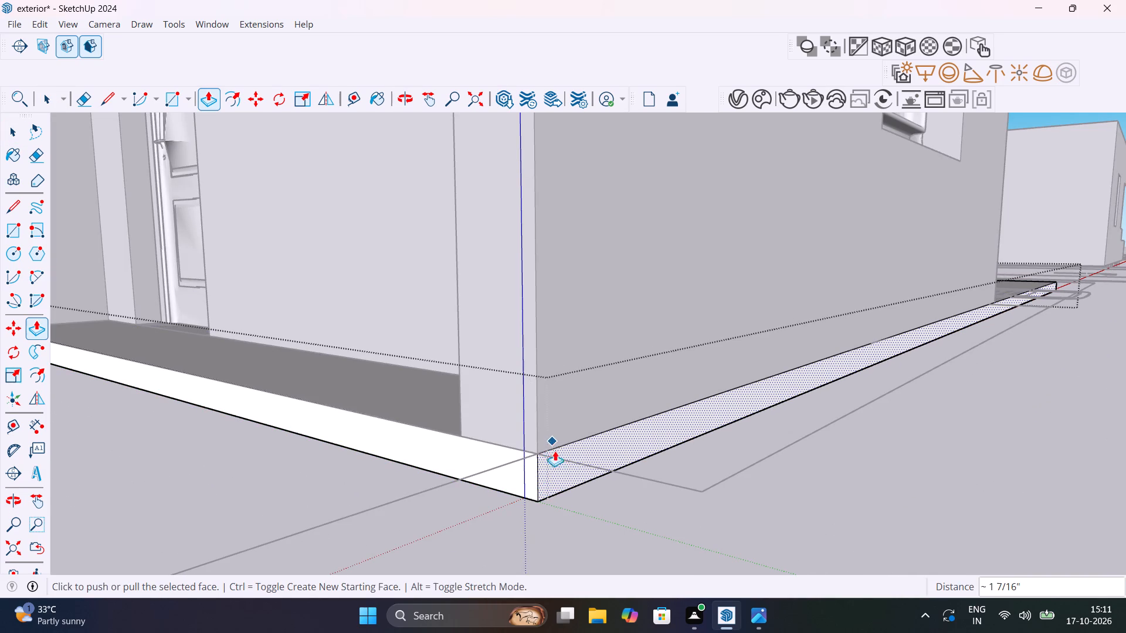
pyautogui.scroll(-5, 561, 463)
pyautogui.press('space')
pyautogui.click(211, 549)
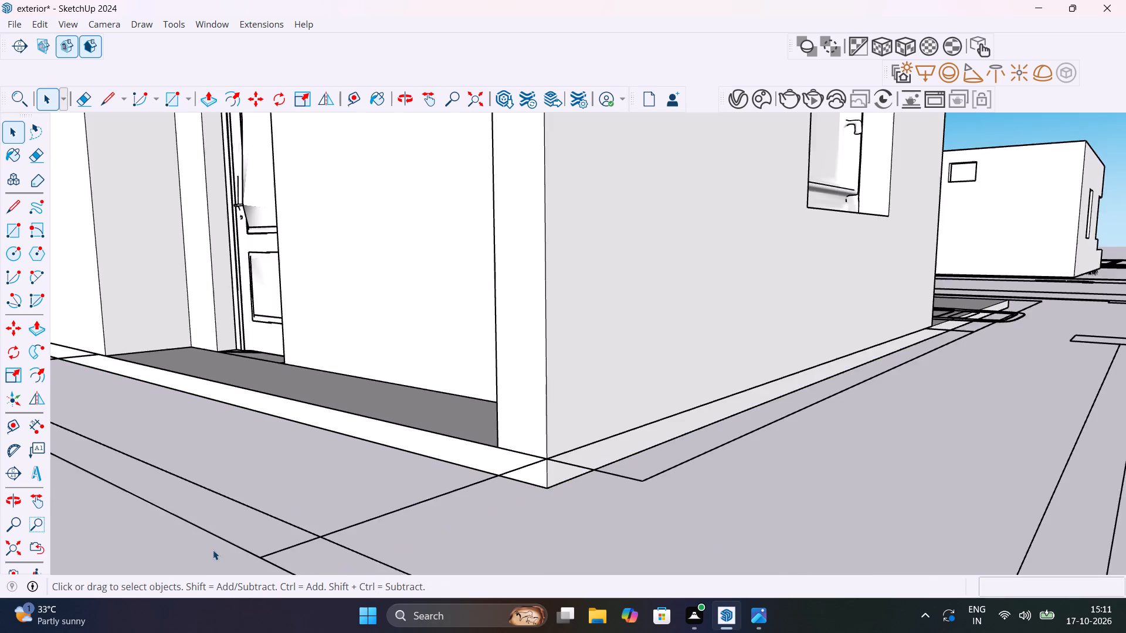
# Examine the front facade, car porch, entrance door and first-floor balcony from several angles and distances.
pyautogui.scroll(-9, 467, 441)
pyautogui.scroll(-1, 627, 424)
pyautogui.moveTo(627, 424); pyautogui.dragTo(555, 501, button='middle')
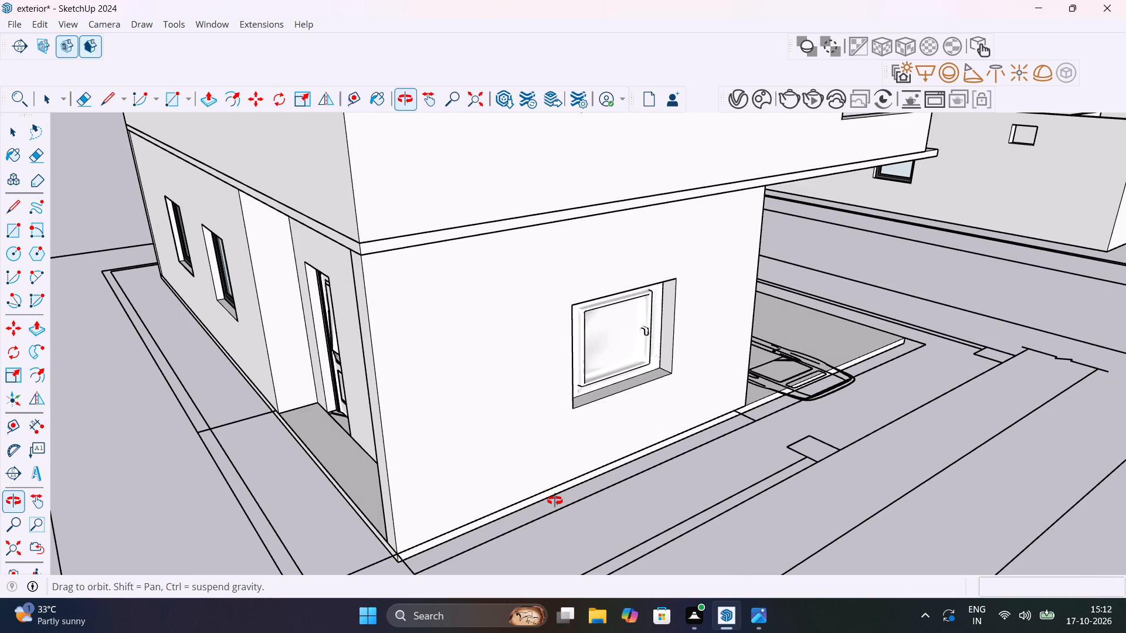
pyautogui.moveTo(555, 501); pyautogui.dragTo(399, 467, button='middle')
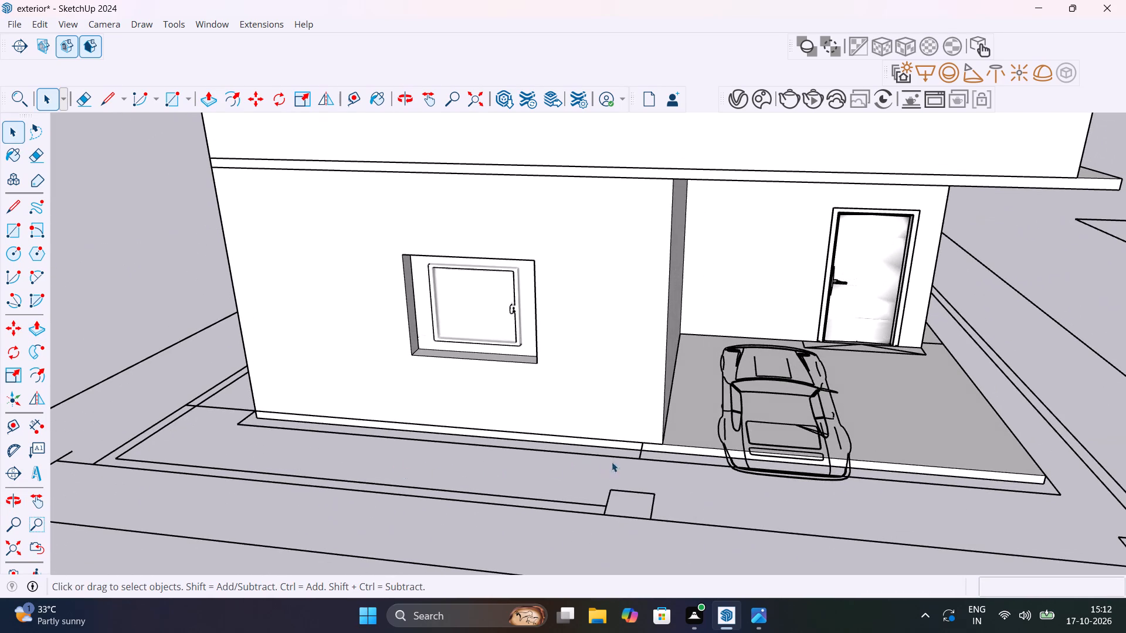
pyautogui.scroll(-4, 625, 458)
pyautogui.moveTo(717, 423); pyautogui.dragTo(649, 433, button='middle')
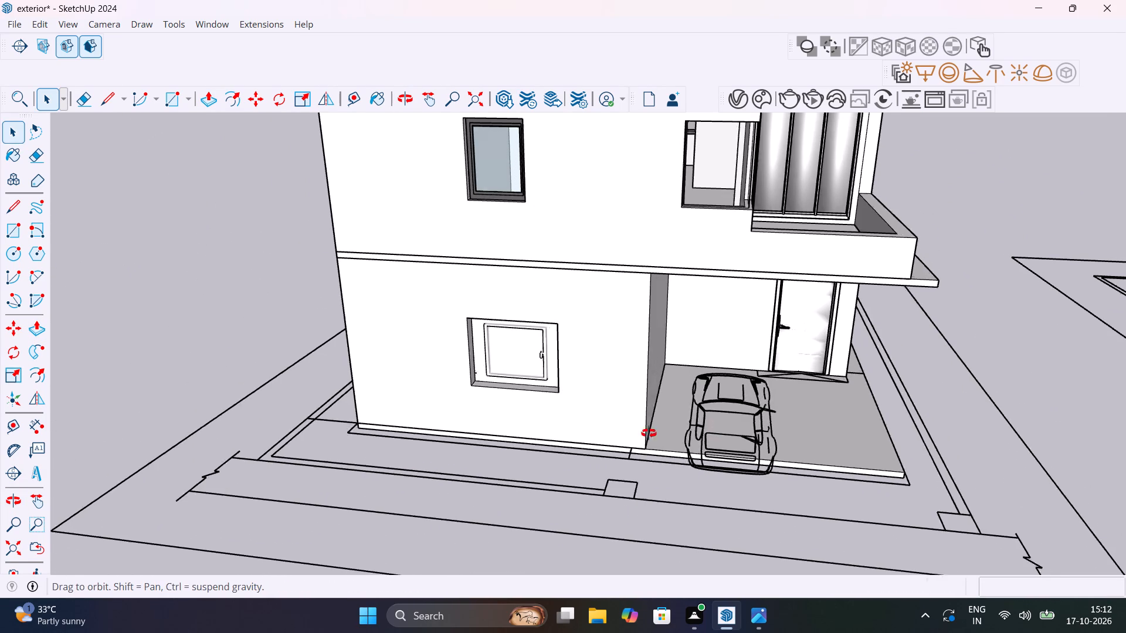
pyautogui.moveTo(649, 433); pyautogui.dragTo(569, 443, button='middle')
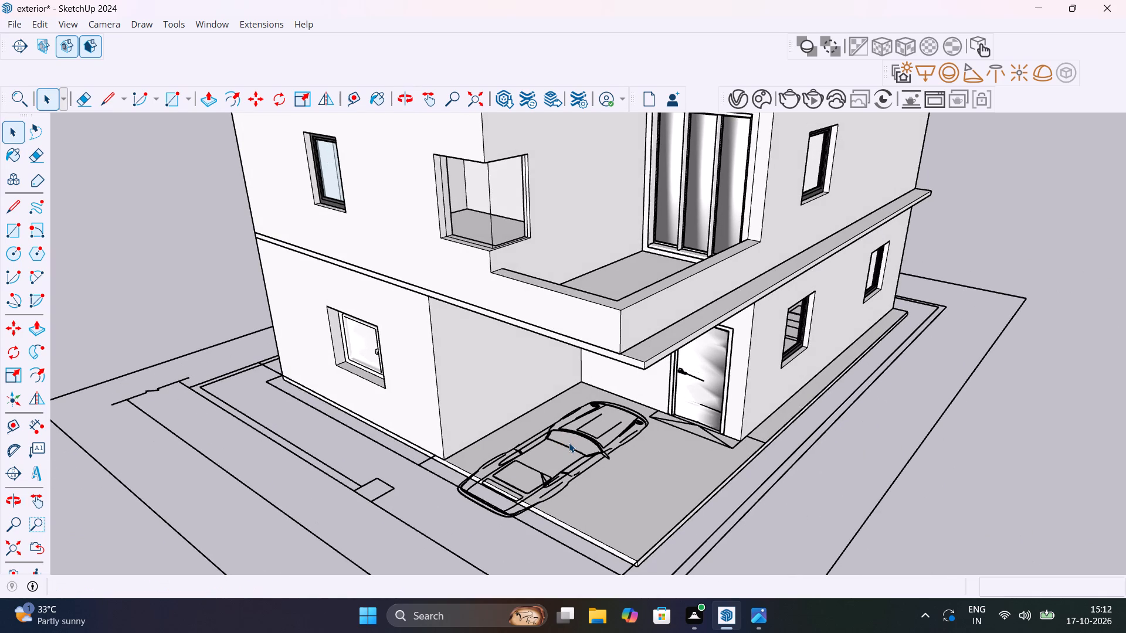
pyautogui.scroll(2, 716, 410)
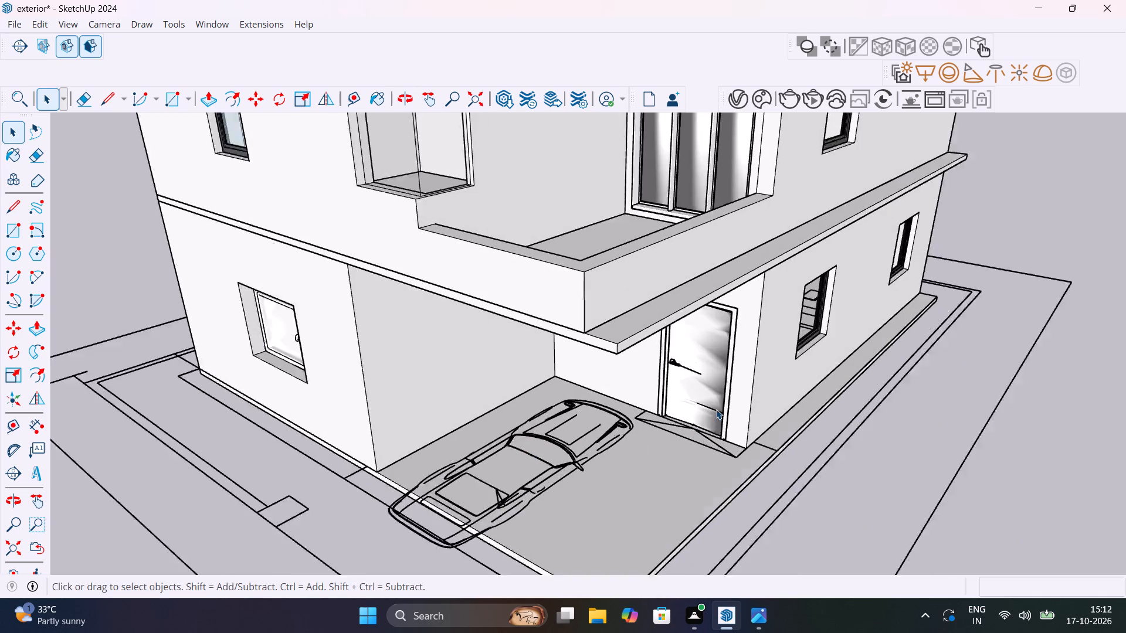
pyautogui.scroll(4, 716, 409)
pyautogui.moveTo(720, 404); pyautogui.dragTo(686, 485, button='middle')
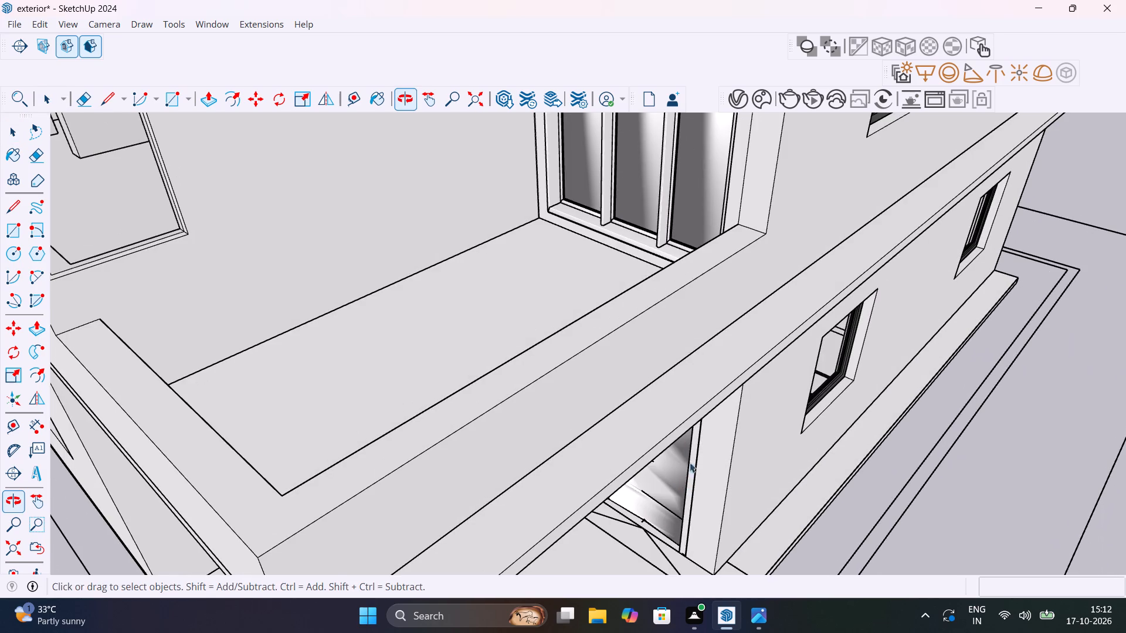
pyautogui.scroll(-7, 717, 381)
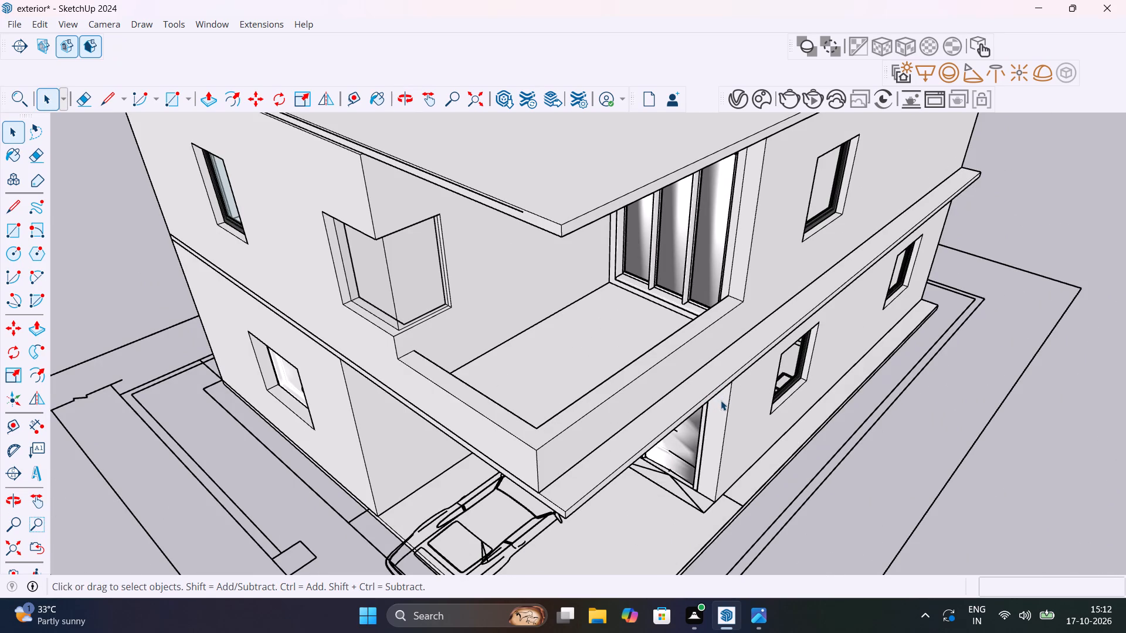
pyautogui.scroll(4, 740, 388)
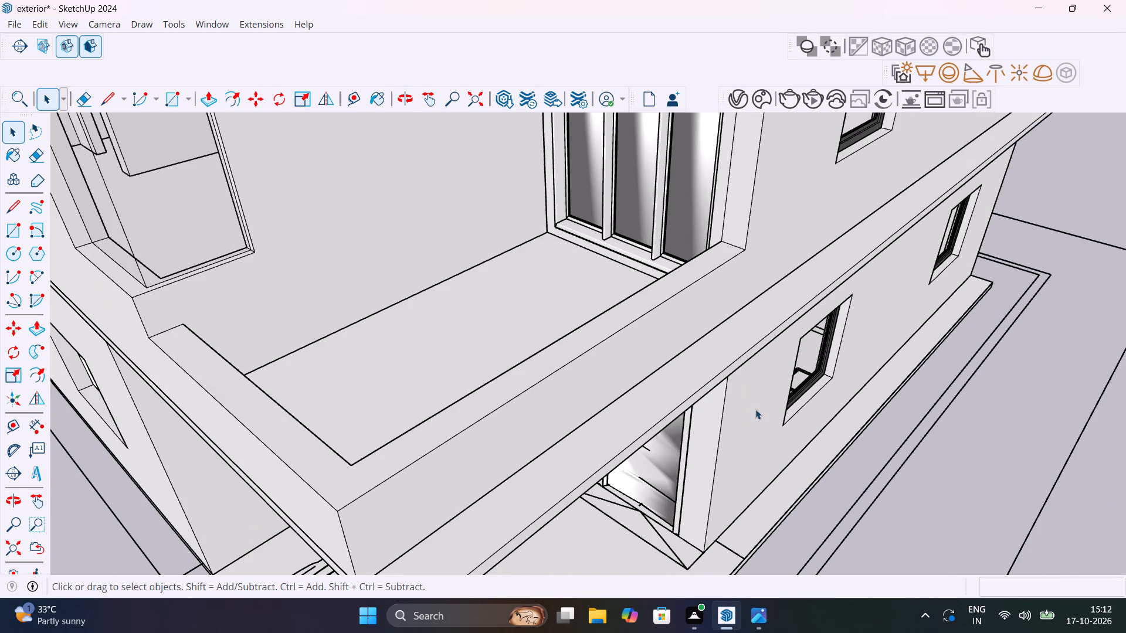
pyautogui.moveTo(772, 404); pyautogui.dragTo(779, 403, button='middle')
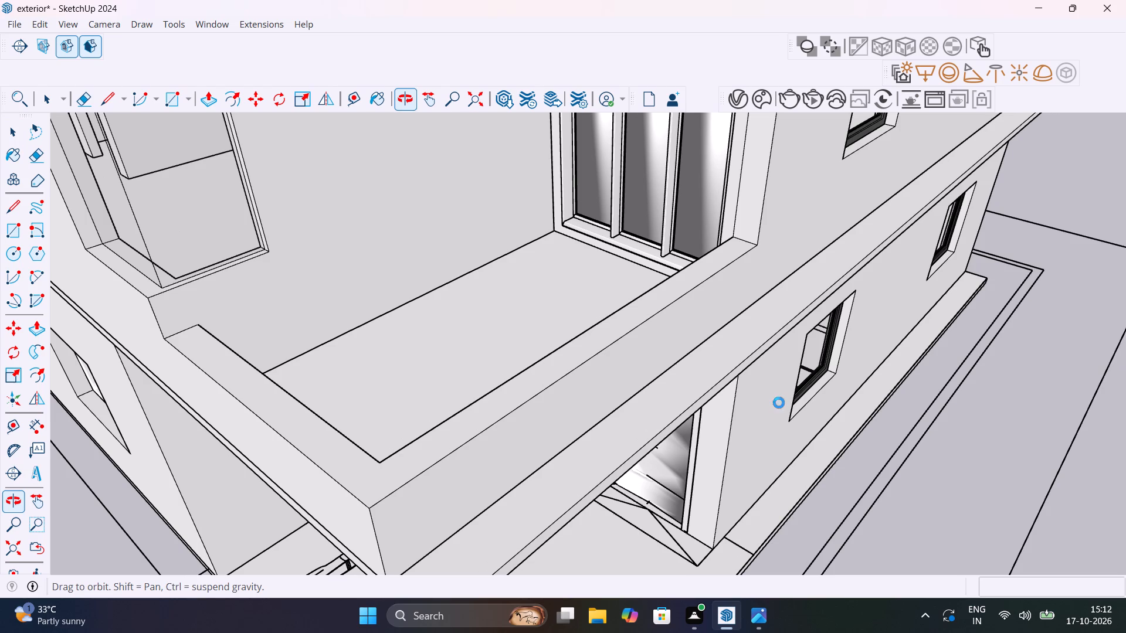
pyautogui.moveTo(779, 403); pyautogui.dragTo(803, 393, button='middle')
pyautogui.scroll(-4, 789, 431)
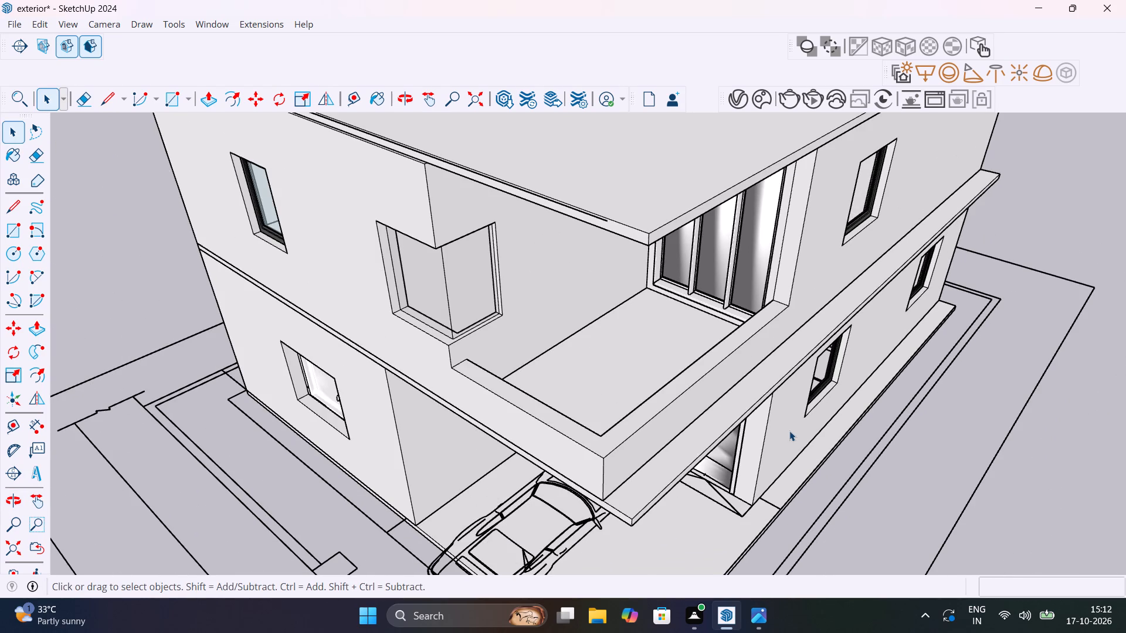
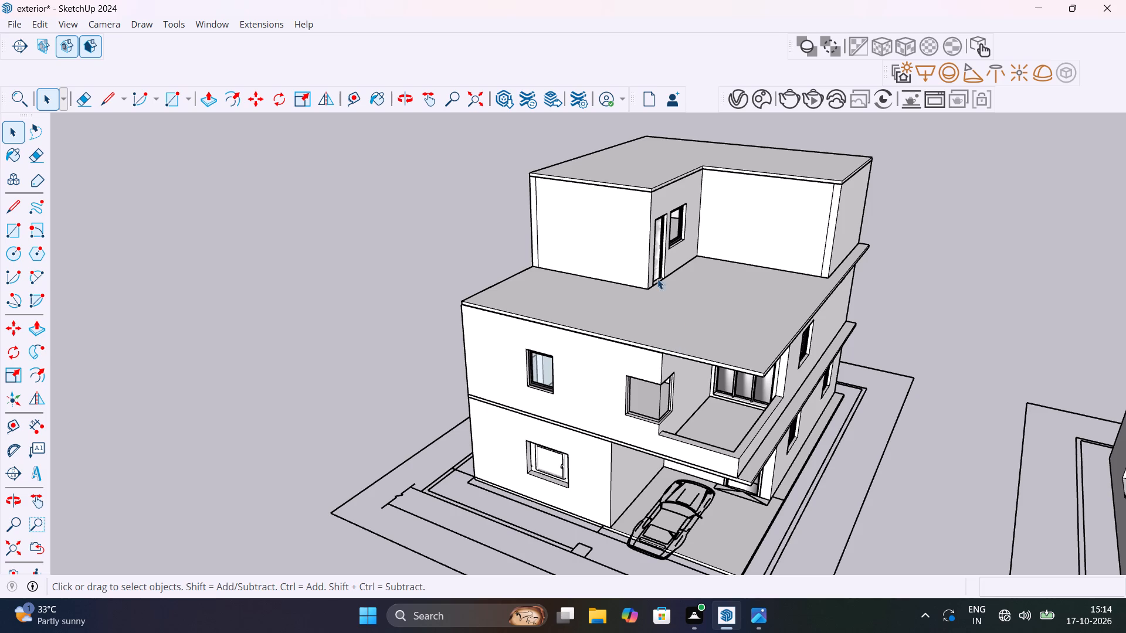
# Examine the house from several angles, checking the front facade, balcony, side walls and the terrace slab's edges.
pyautogui.scroll(3, 613, 285)
pyautogui.moveTo(643, 311); pyautogui.dragTo(627, 308, button='middle')
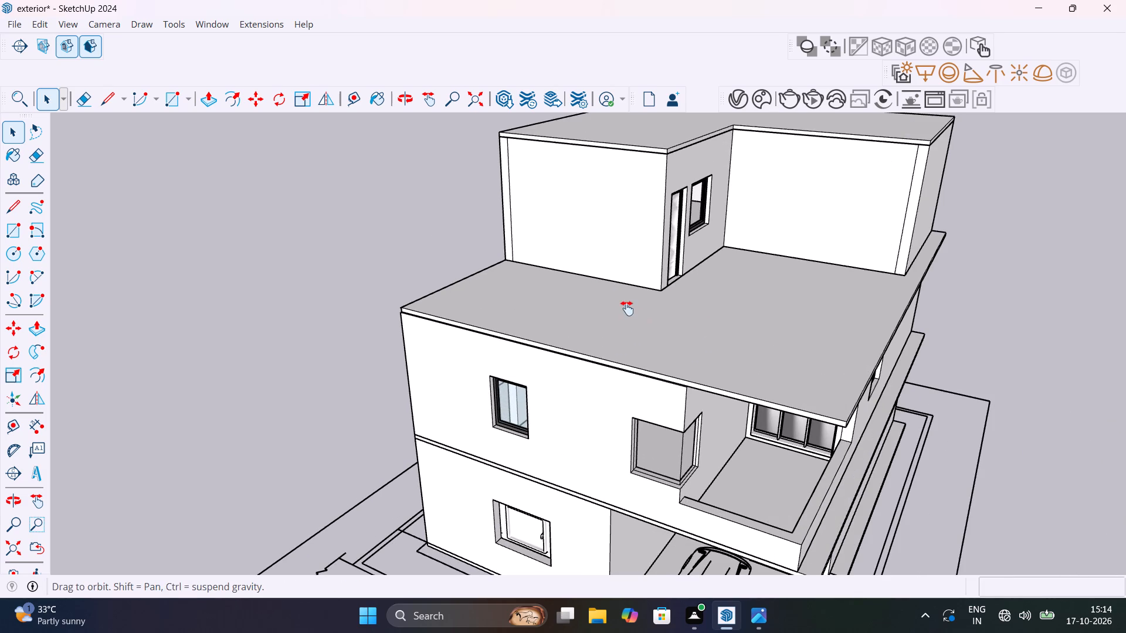
pyautogui.moveTo(627, 308); pyautogui.dragTo(572, 286, button='middle')
pyautogui.middleClick(572, 286)
pyautogui.scroll(-9, 608, 294)
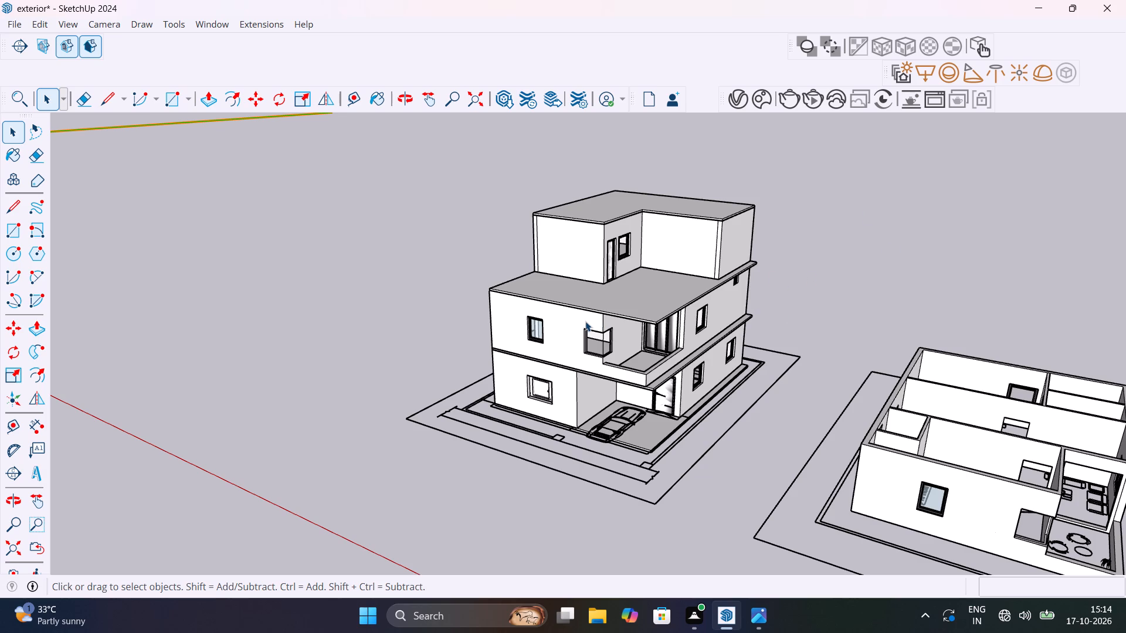
pyautogui.scroll(6, 560, 340)
pyautogui.moveTo(636, 355); pyautogui.dragTo(787, 355, button='middle')
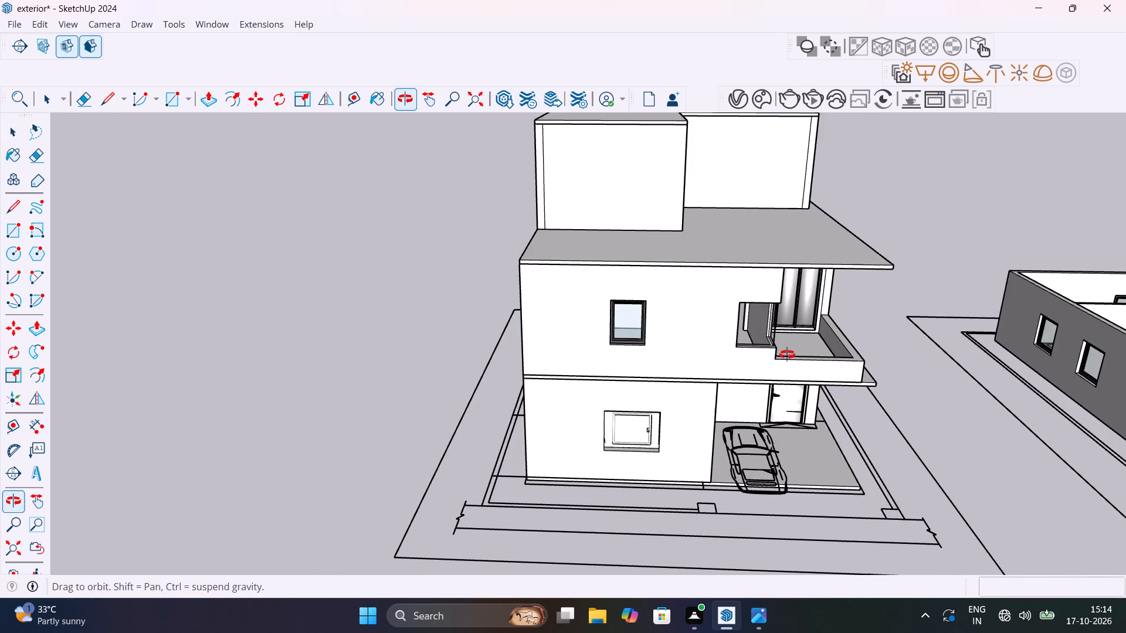
pyautogui.moveTo(787, 355); pyautogui.dragTo(731, 375, button='middle')
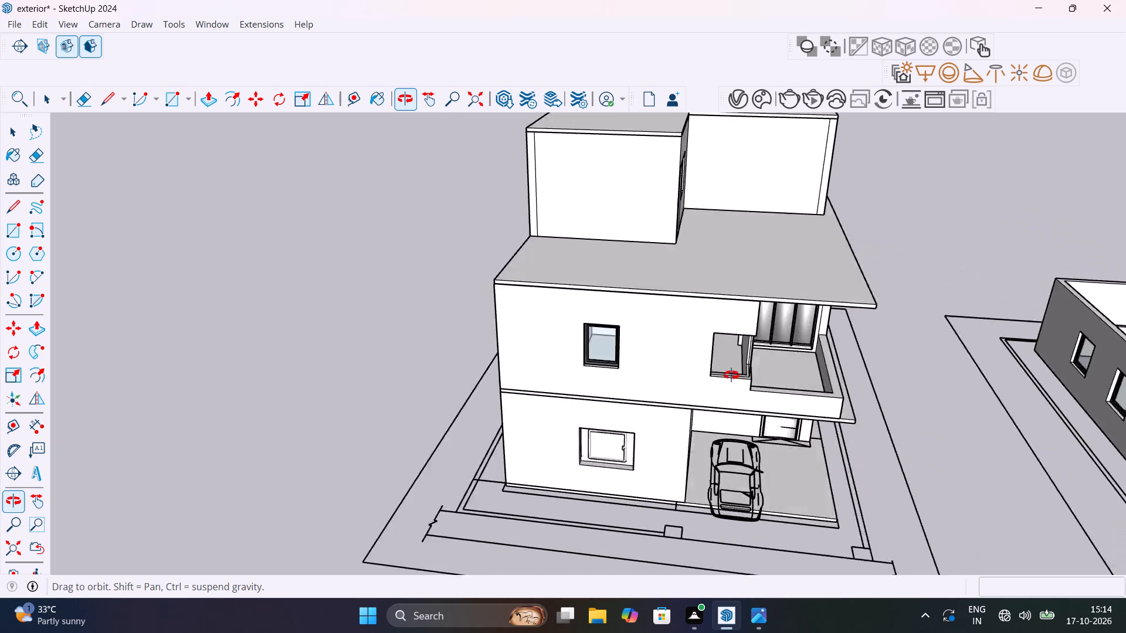
pyautogui.moveTo(731, 375); pyautogui.dragTo(510, 377, button='middle')
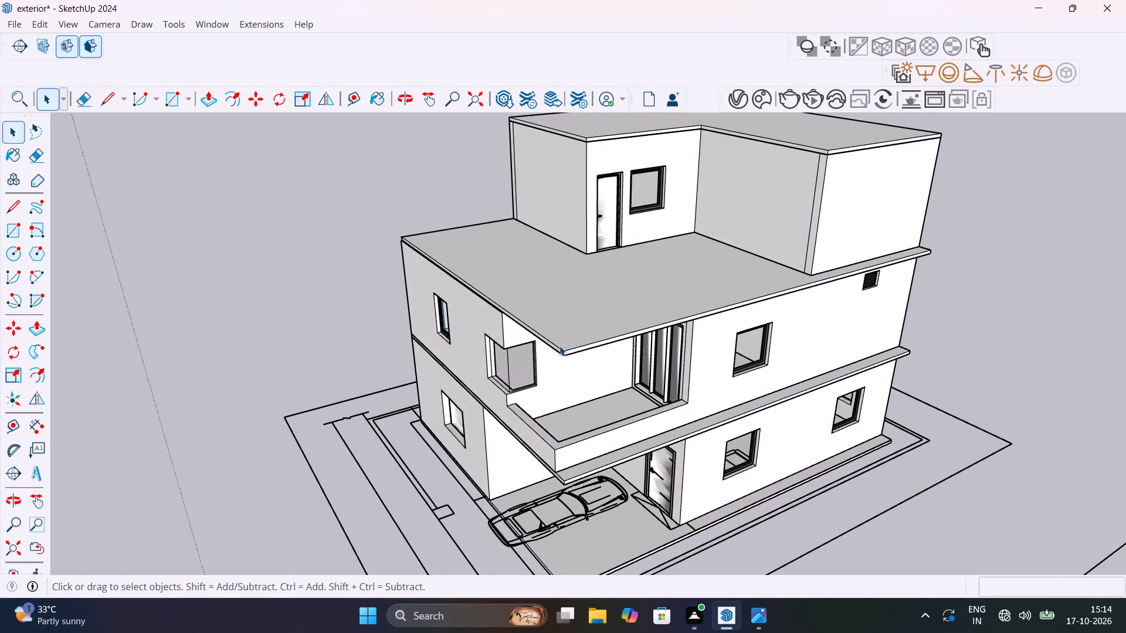
pyautogui.moveTo(609, 299); pyautogui.dragTo(662, 392, button='middle')
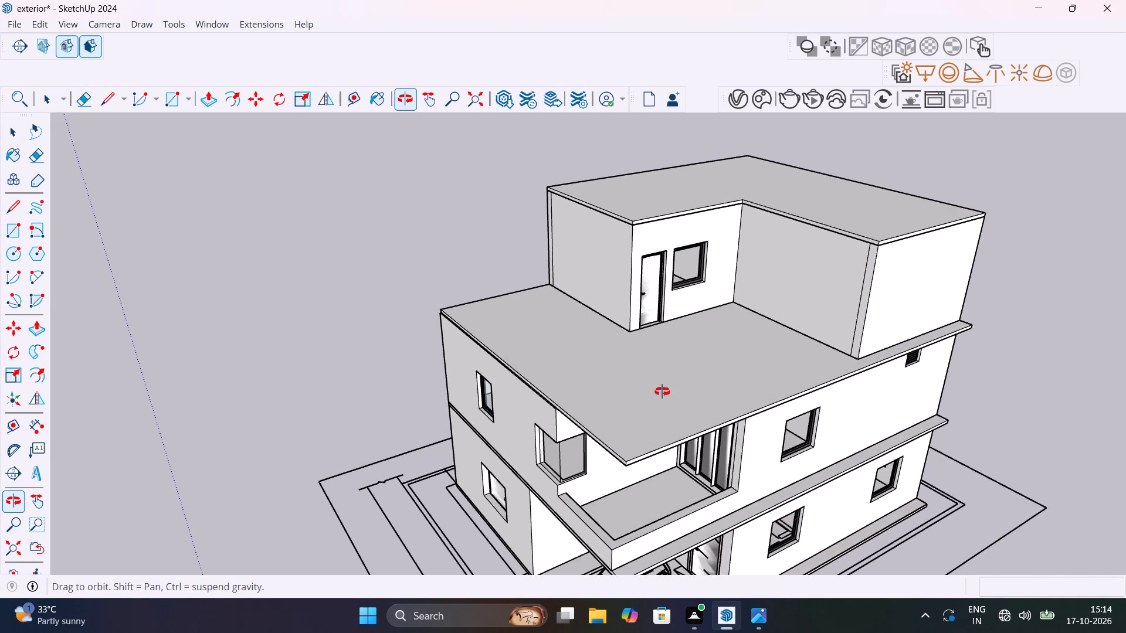
pyautogui.moveTo(662, 392); pyautogui.dragTo(744, 328, button='middle')
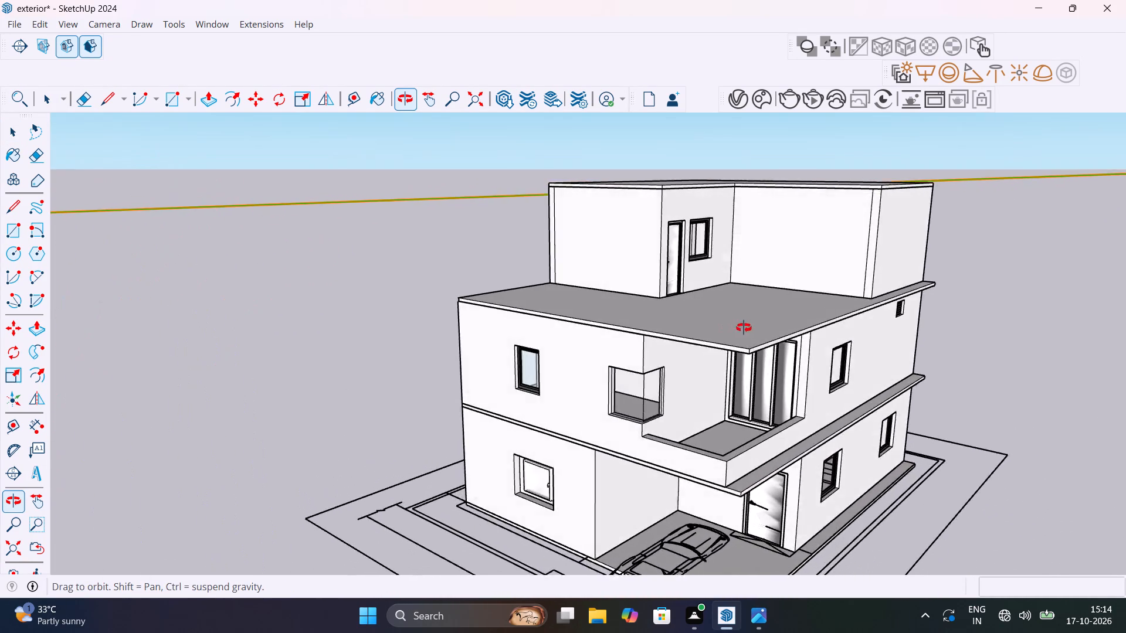
pyautogui.moveTo(744, 328); pyautogui.dragTo(791, 328, button='middle')
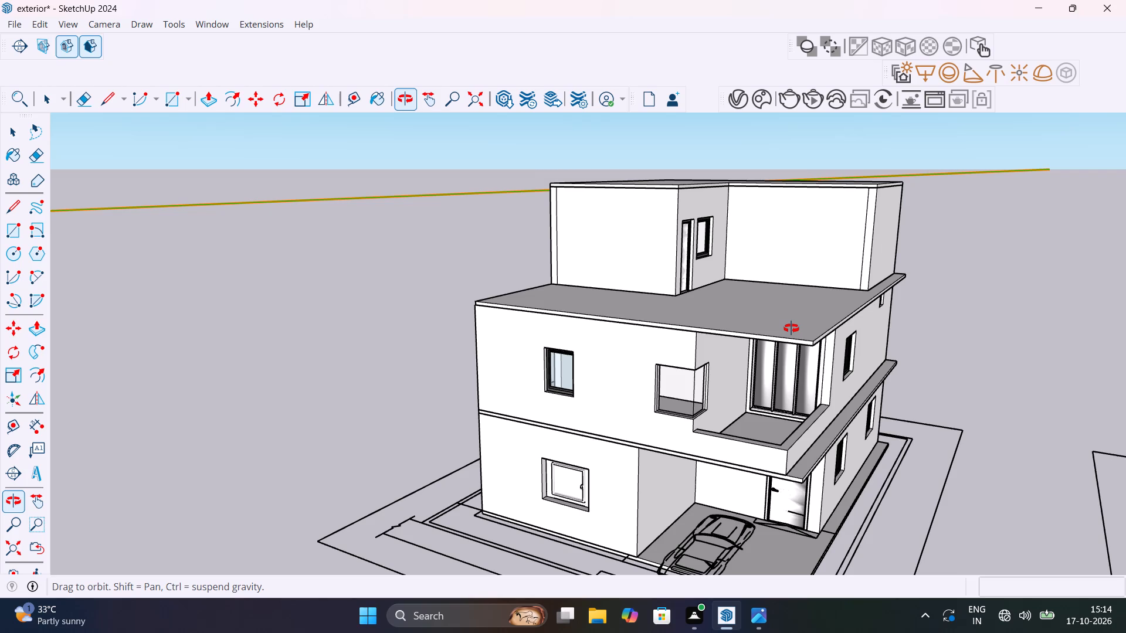
pyautogui.moveTo(791, 328); pyautogui.dragTo(751, 328, button='middle')
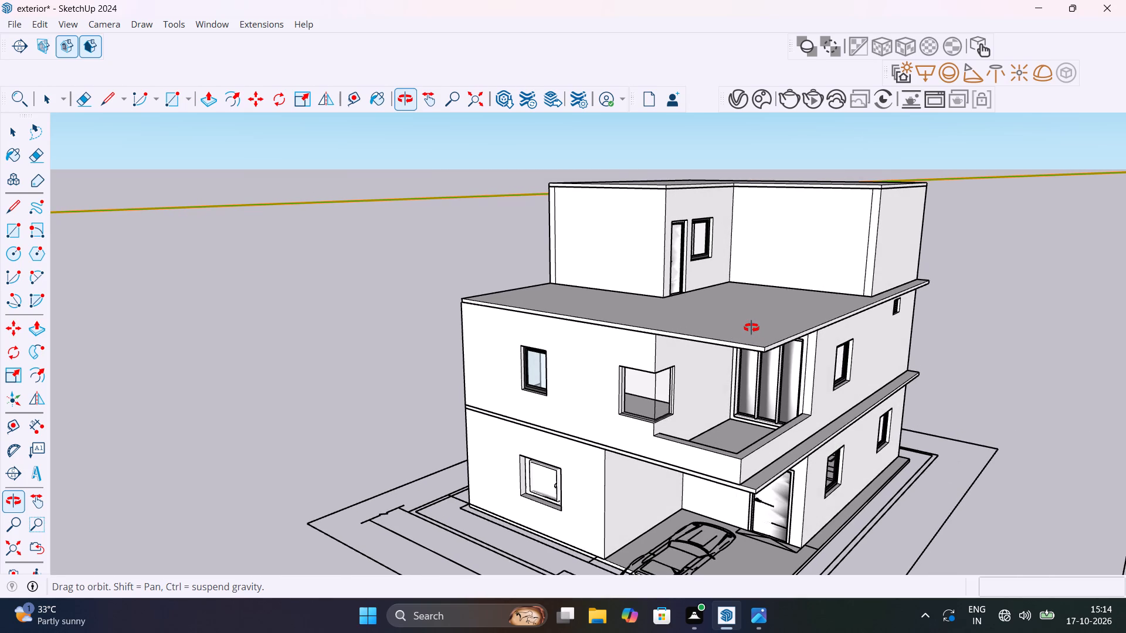
pyautogui.moveTo(751, 328); pyautogui.dragTo(748, 330, button='middle')
pyautogui.moveTo(748, 330); pyautogui.dragTo(650, 375, button='middle')
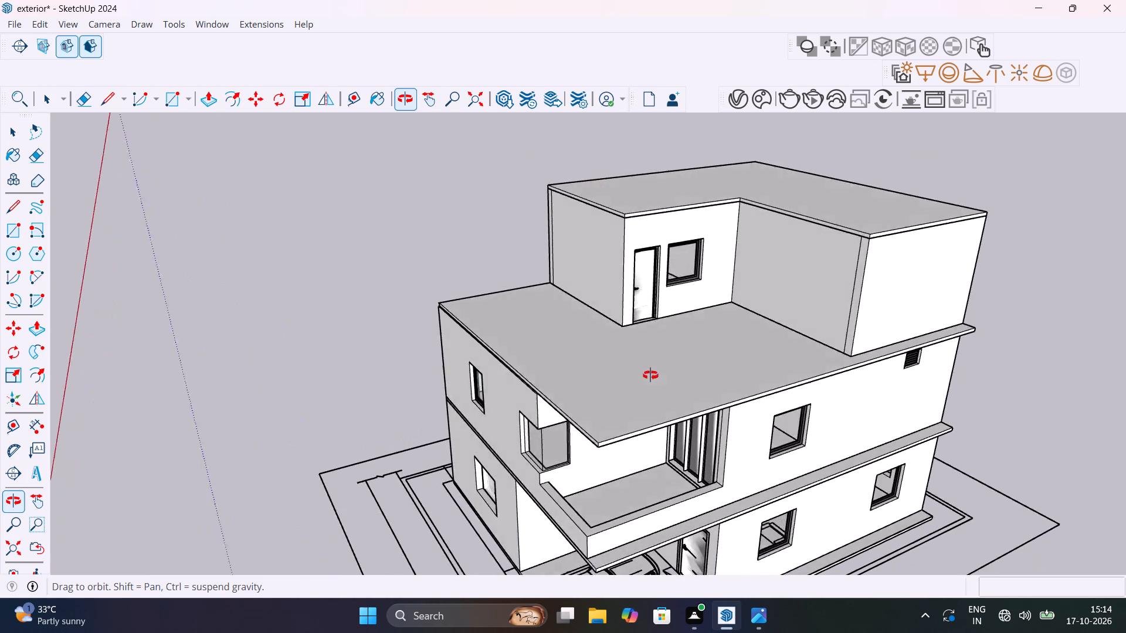
pyautogui.moveTo(650, 375); pyautogui.dragTo(720, 435, button='middle')
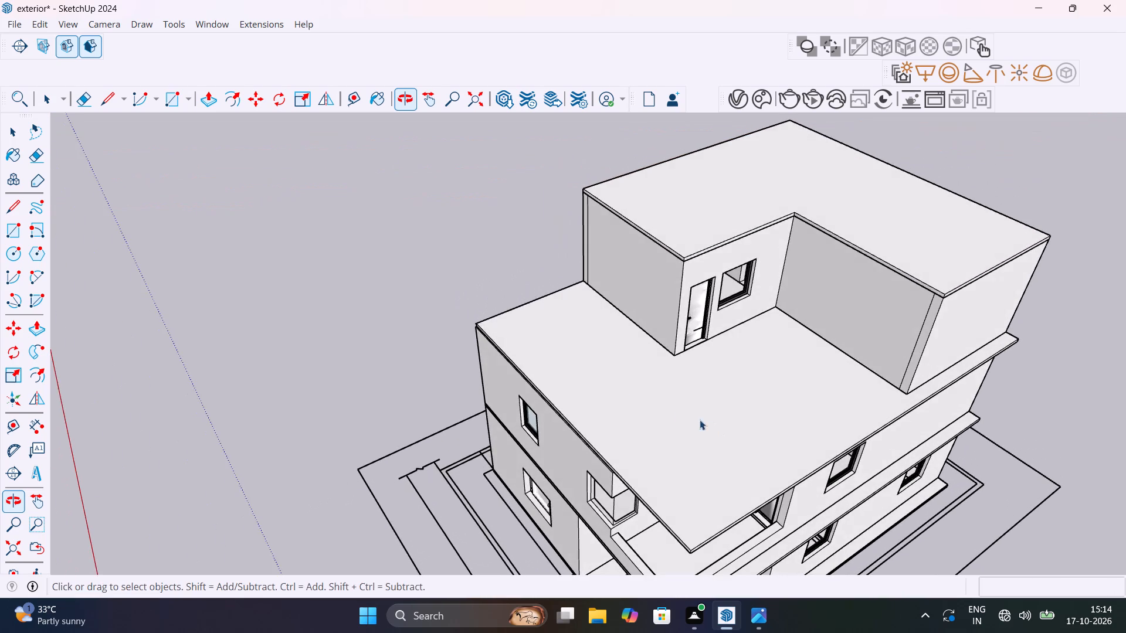
# Delete the short stray line sticking out at the front corner of the terrace slab, on the side away from the balcony.
pyautogui.scroll(8, 516, 348)
pyautogui.moveTo(523, 364); pyautogui.dragTo(747, 356, button='middle')
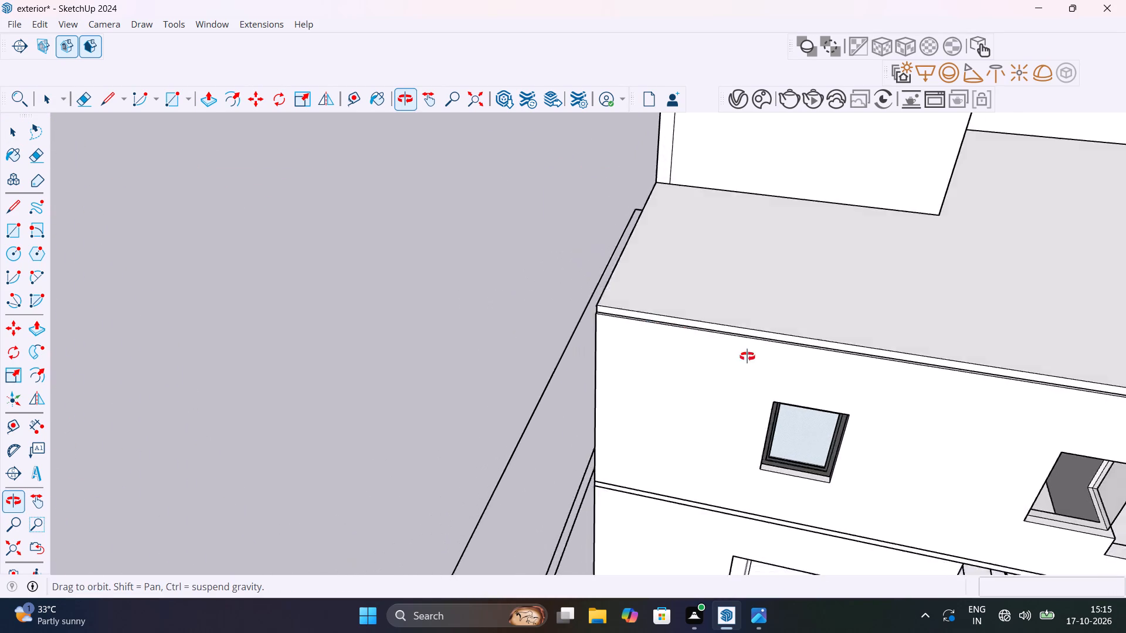
pyautogui.moveTo(747, 356); pyautogui.dragTo(788, 384, button='middle')
pyautogui.scroll(1, 653, 362)
pyautogui.moveTo(653, 360); pyautogui.dragTo(481, 290, button='middle')
pyautogui.scroll(18, 477, 233)
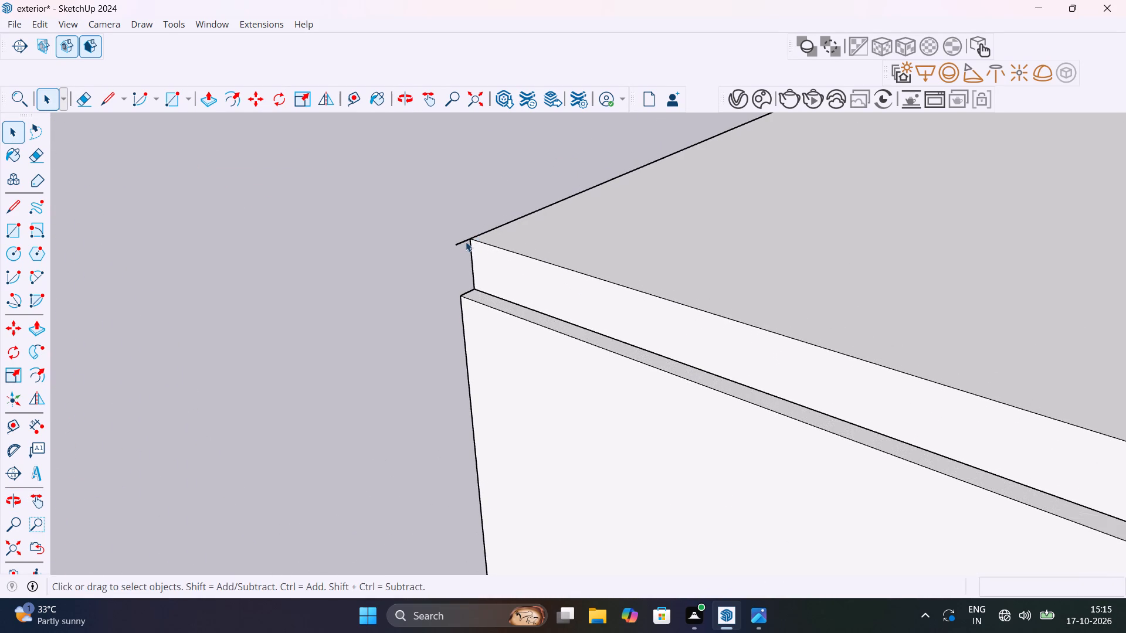
pyautogui.click(466, 241)
pyautogui.press('Delete')
# Open the terrace slab for editing and Push/Pull its front edge face outward about 1 7/16 inches, flush with the front wall.
pyautogui.moveTo(500, 327); pyautogui.dragTo(930, 314, button='middle')
pyautogui.click(620, 294)
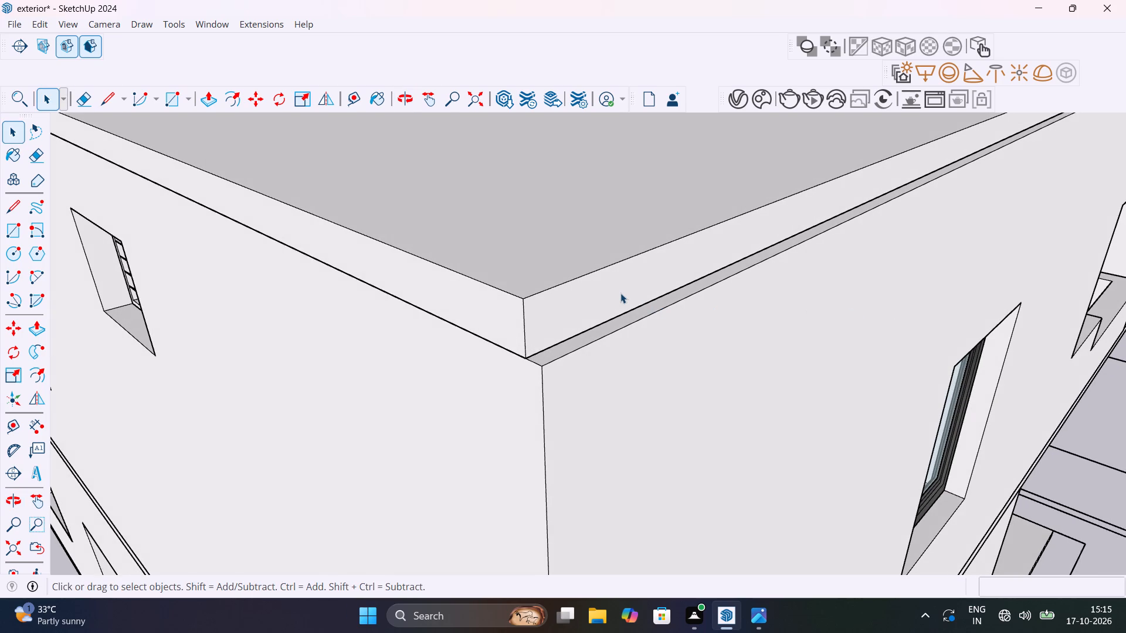
pyautogui.doubleClick(620, 293)
pyautogui.click(615, 295)
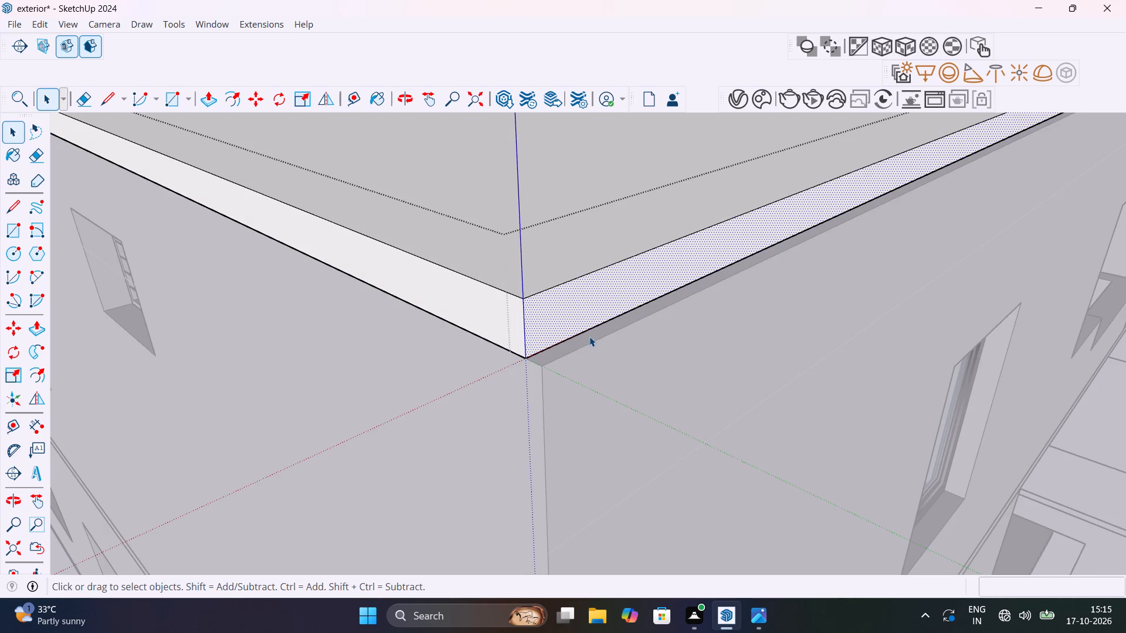
pyautogui.press('p')
pyautogui.click(565, 324)
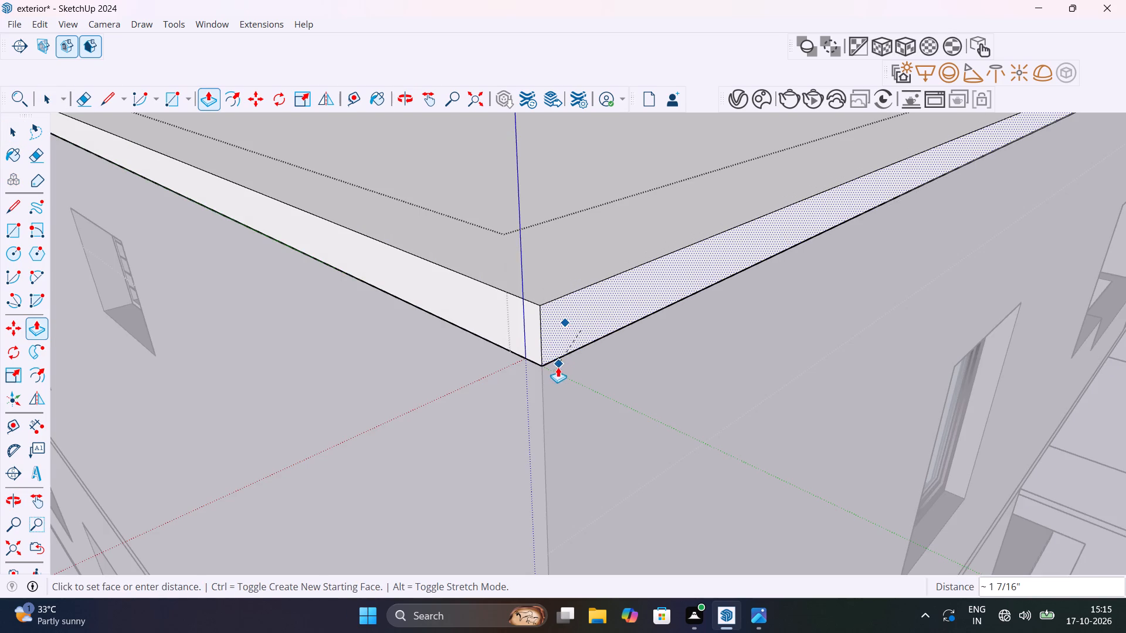
pyautogui.click(557, 367)
# Push/Pull the terrace slab's front edge face outward again, trying 2 inches first and finally setting a 1-foot overhang.
pyautogui.scroll(-20, 606, 373)
pyautogui.scroll(-2, 606, 373)
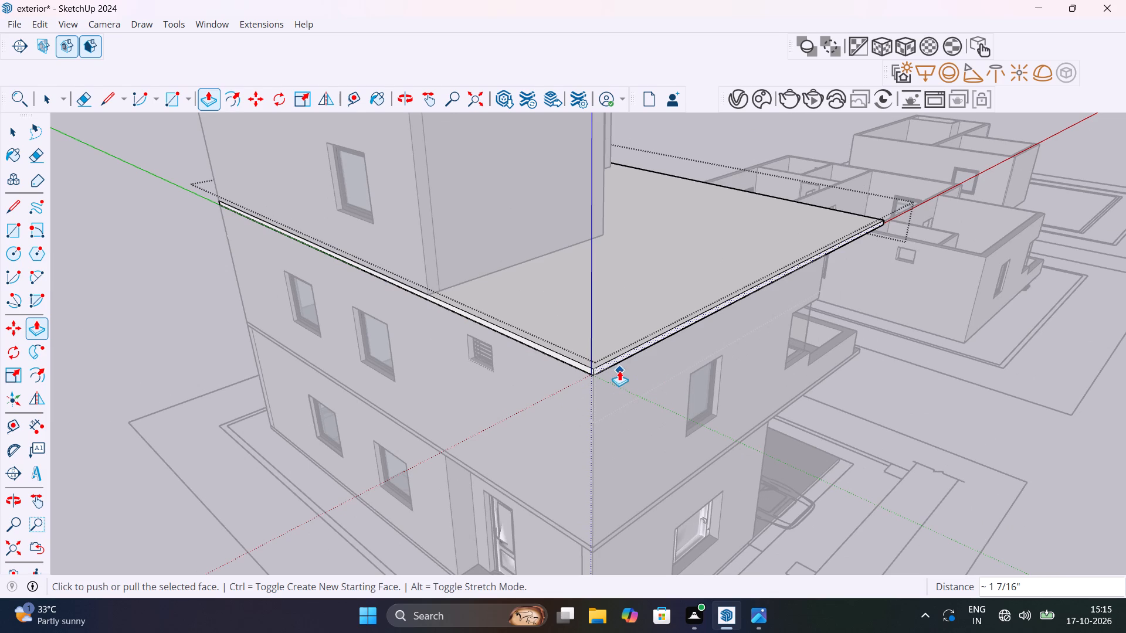
pyautogui.scroll(10, 595, 364)
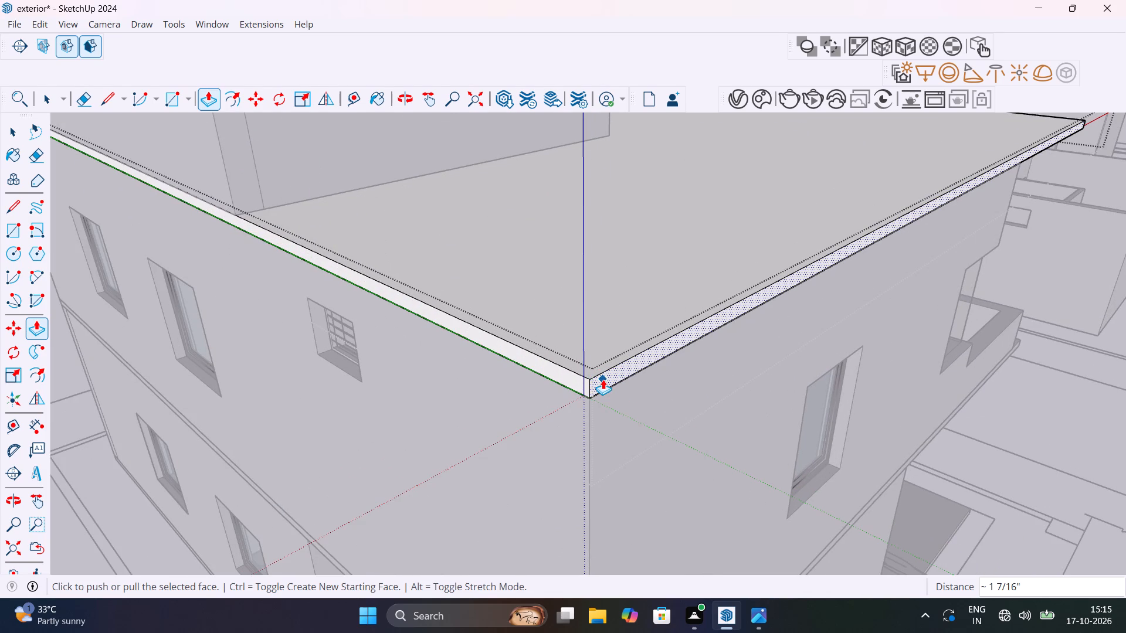
pyautogui.click(603, 379)
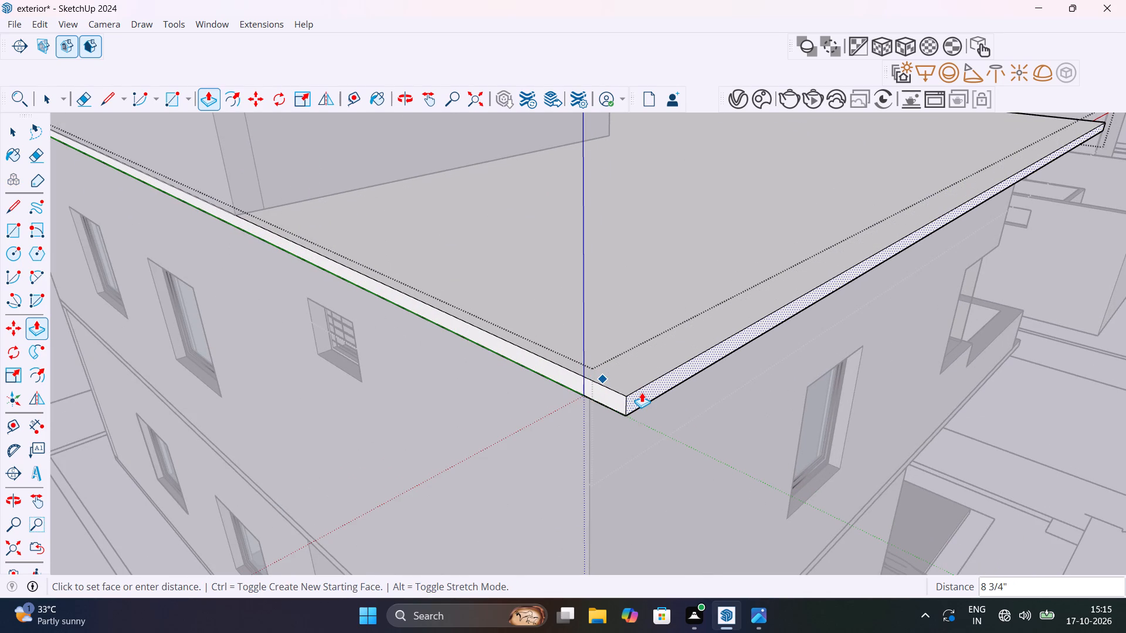
pyautogui.write('2"')
pyautogui.press('Return')
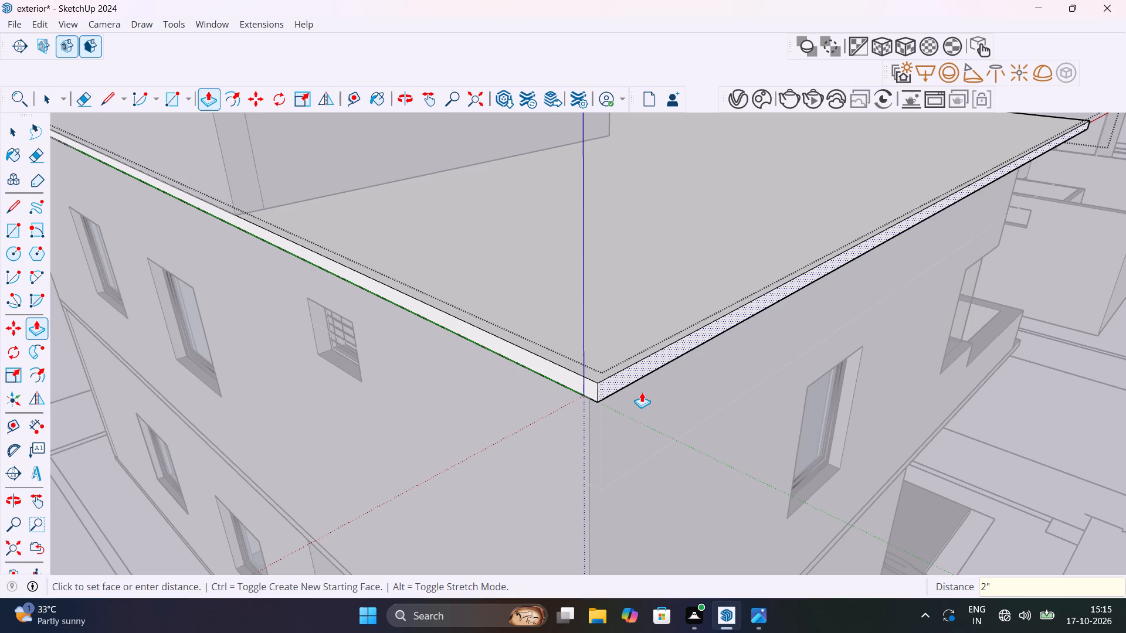
pyautogui.write("1'")
pyautogui.press('Return')
pyautogui.scroll(1, 642, 392)
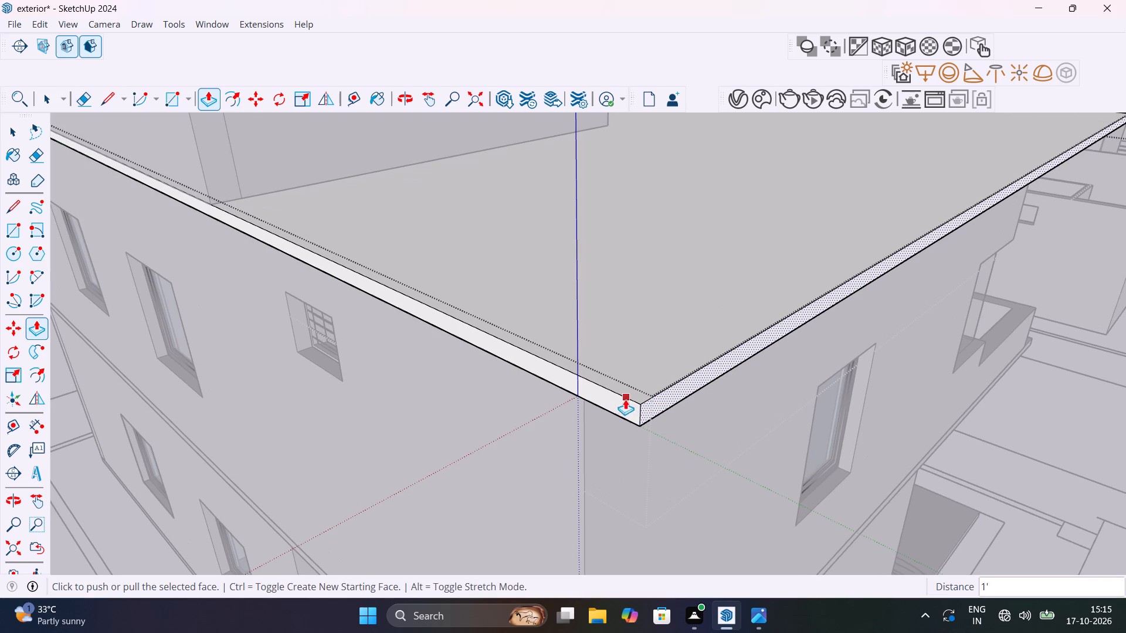
# Push/Pull the terrace slab's side edge face, on the side away from the balcony, outward 1 foot and close the slab.
pyautogui.press('space')
pyautogui.click(616, 407)
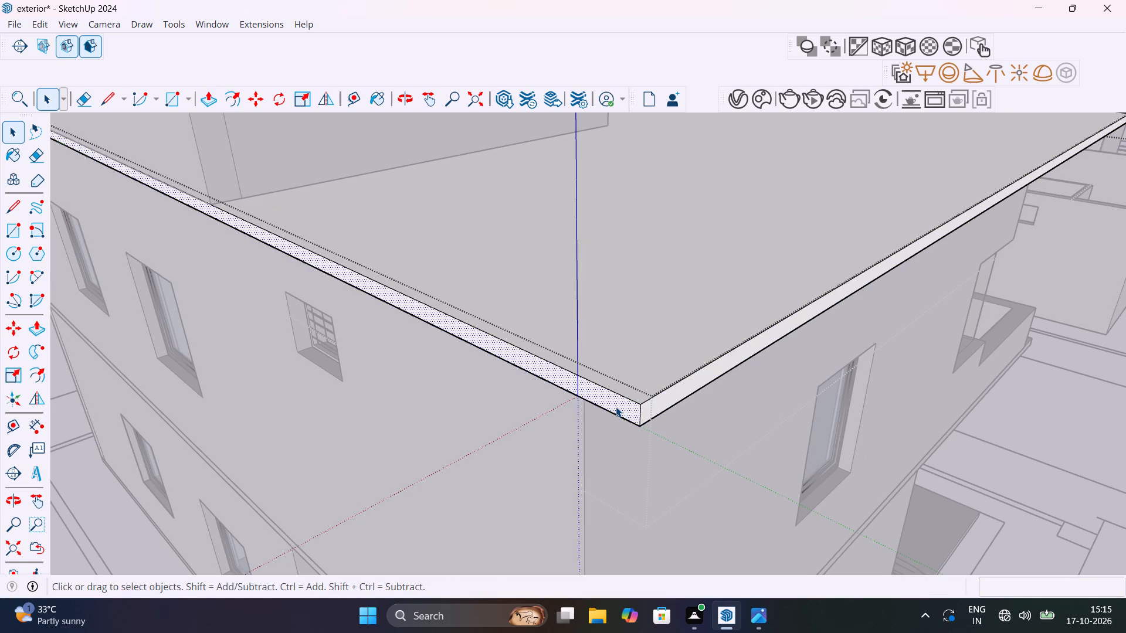
pyautogui.press('p')
pyautogui.click(616, 407)
pyautogui.write("1'")
pyautogui.press('Return')
pyautogui.scroll(-5, 601, 416)
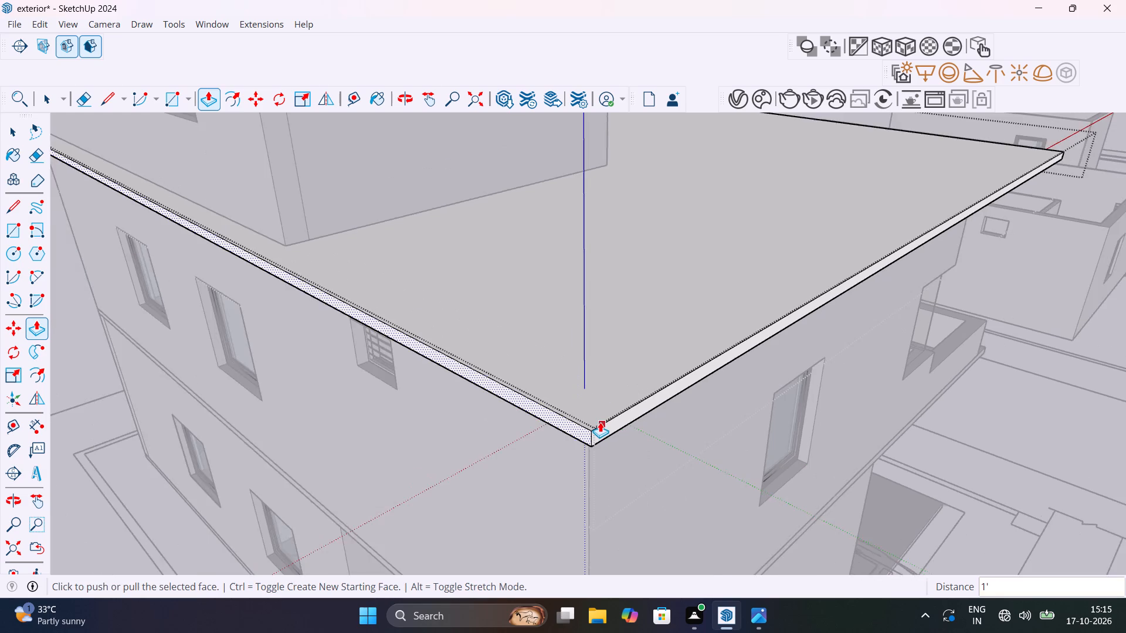
pyautogui.scroll(-14, 600, 422)
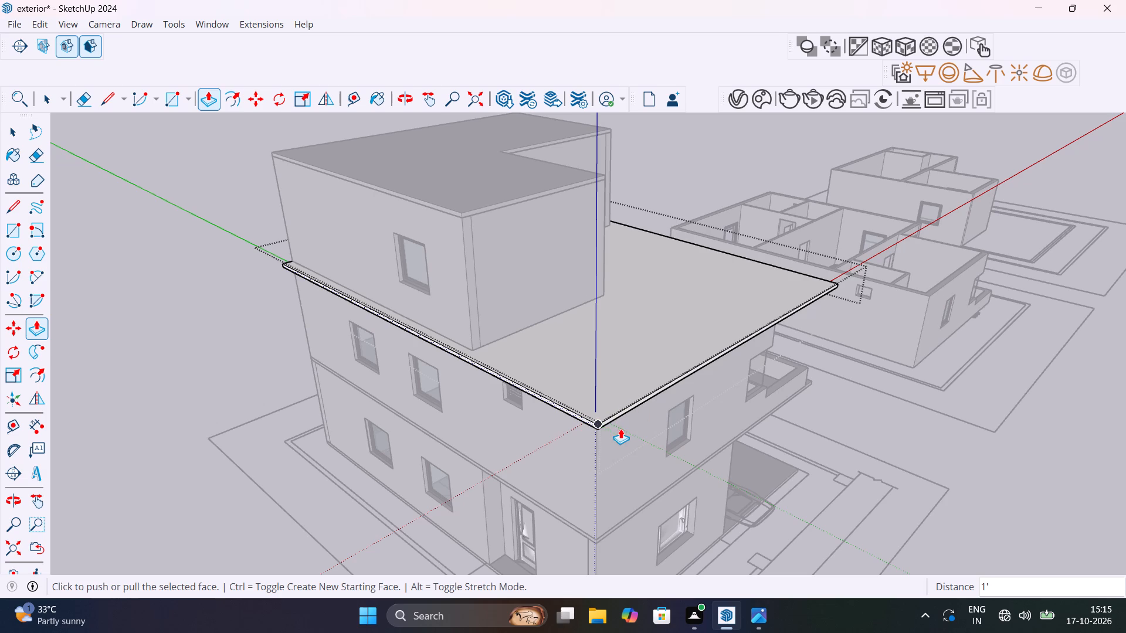
pyautogui.moveTo(624, 421); pyautogui.dragTo(211, 396, button='middle')
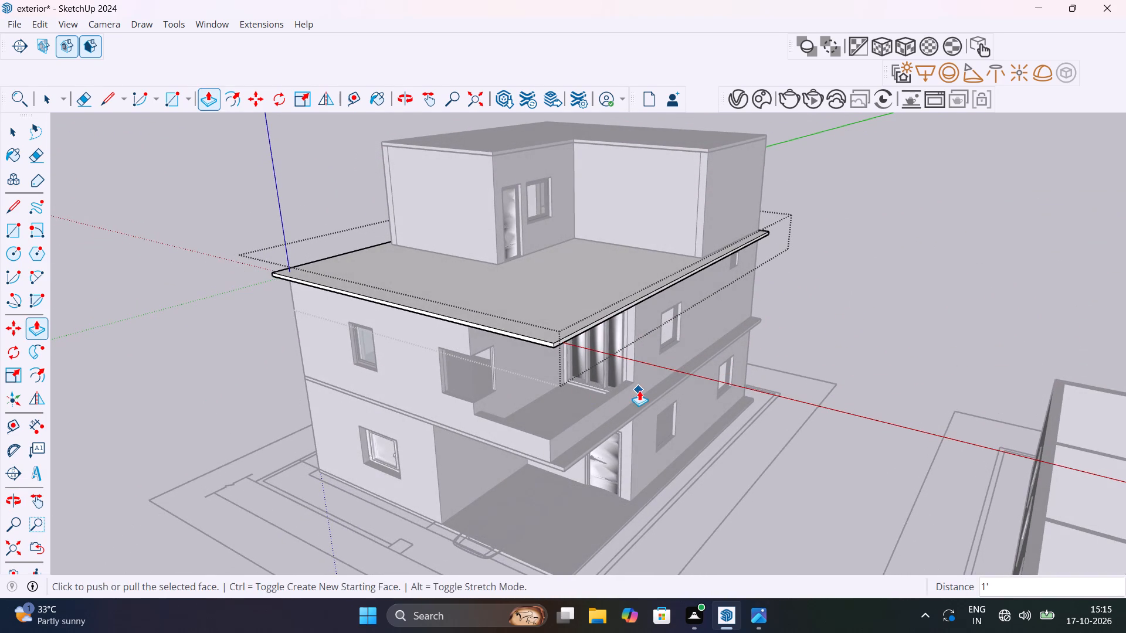
pyautogui.press('space')
pyautogui.click(886, 324)
# Place a guide line 1 foot in from the terrace slab's side edge, through the front corner of the top-floor room's wall.
pyautogui.scroll(4, 456, 378)
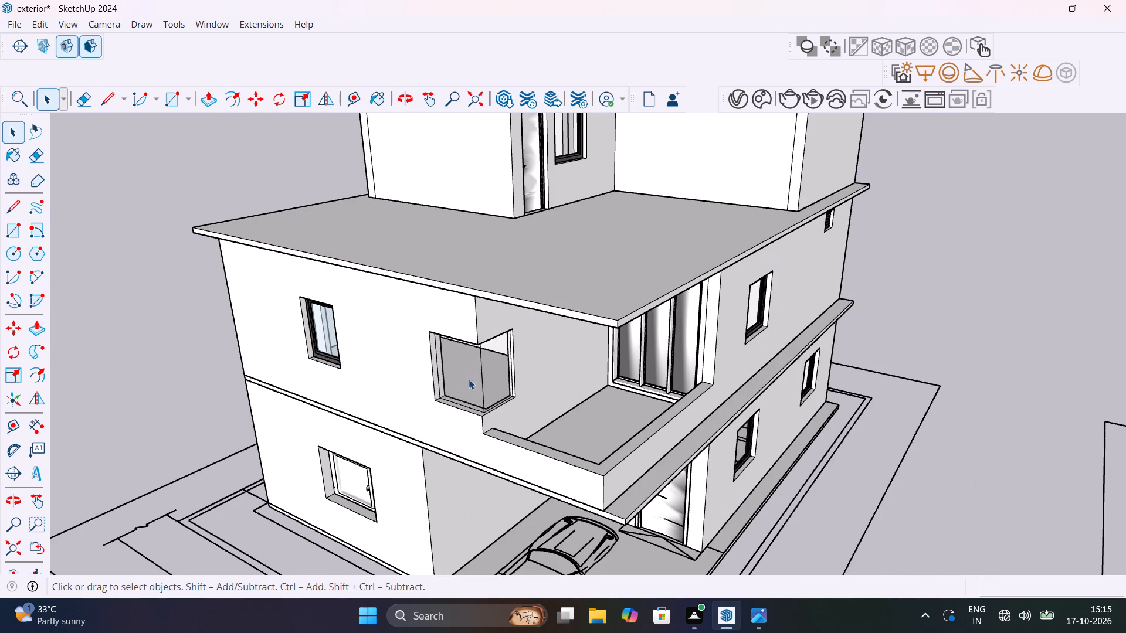
pyautogui.keyDown('shift'); pyautogui.moveTo(486, 375); pyautogui.dragTo(622, 407, button='middle'); pyautogui.keyUp('shift')
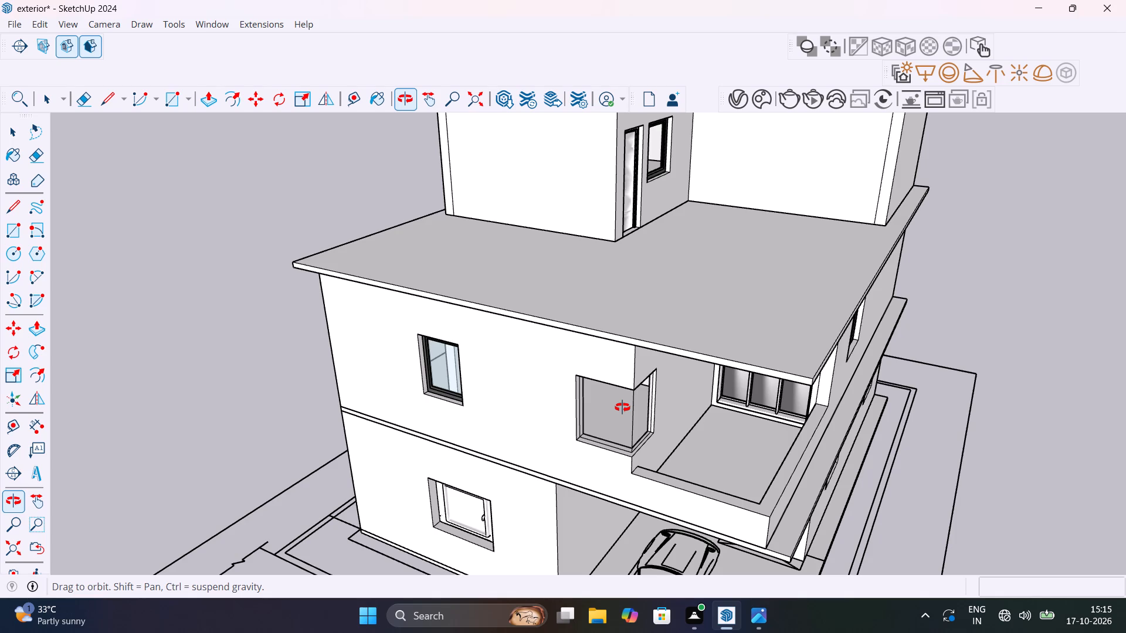
pyautogui.keyDown('shift'); pyautogui.moveTo(622, 407); pyautogui.dragTo(759, 384, button='middle'); pyautogui.keyUp('shift')
pyautogui.scroll(1, 753, 392)
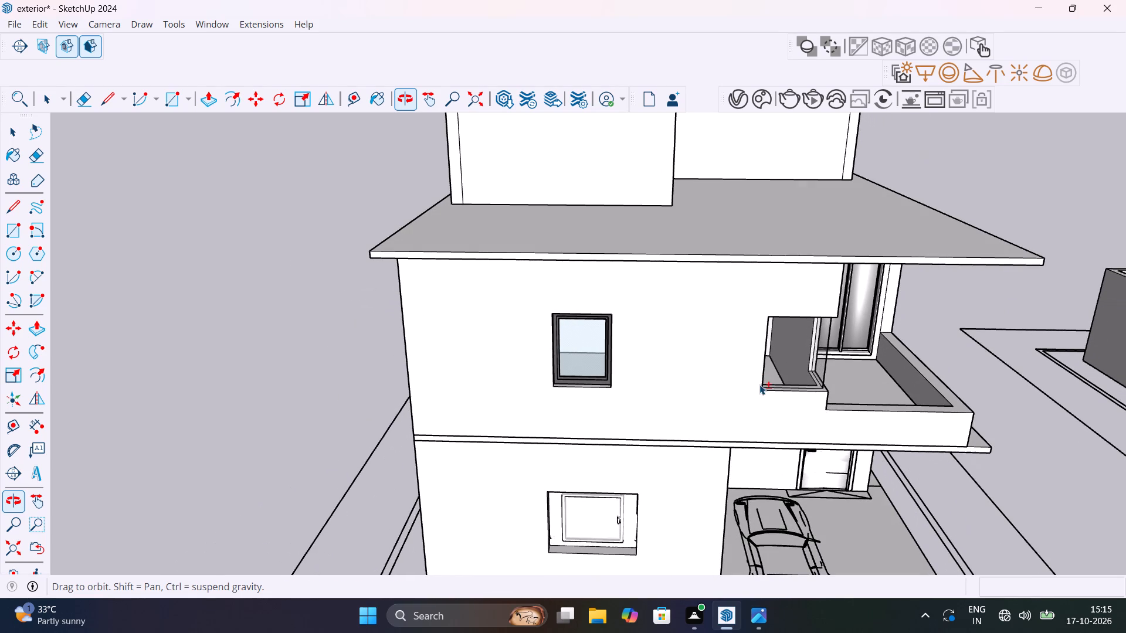
pyautogui.moveTo(517, 318); pyautogui.dragTo(712, 384, button='middle')
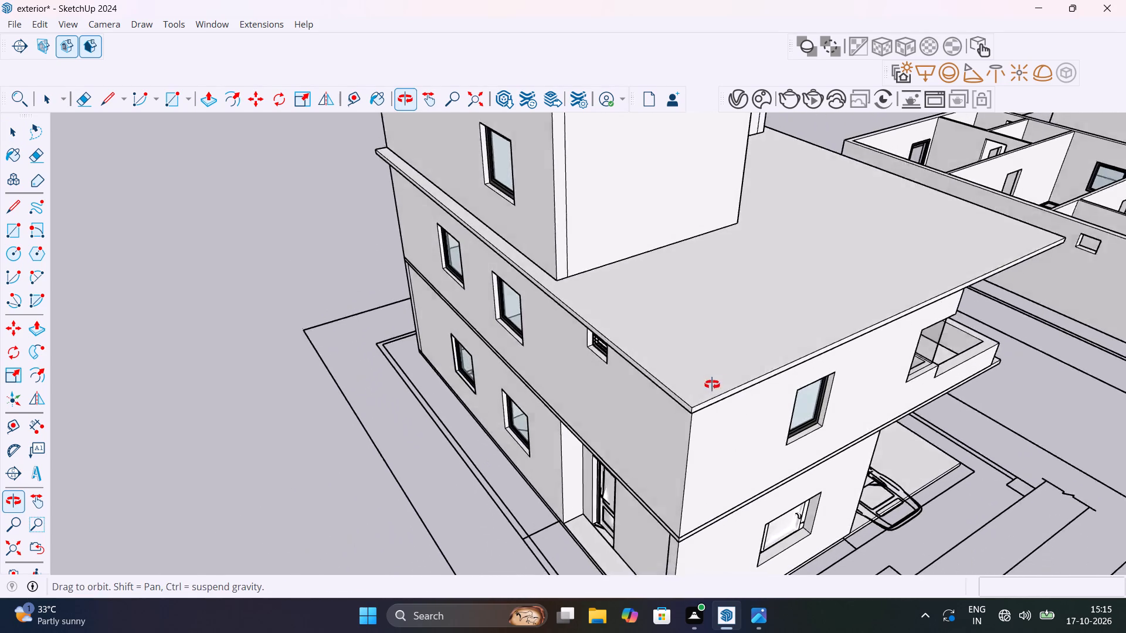
pyautogui.moveTo(712, 384); pyautogui.dragTo(669, 454, button='middle')
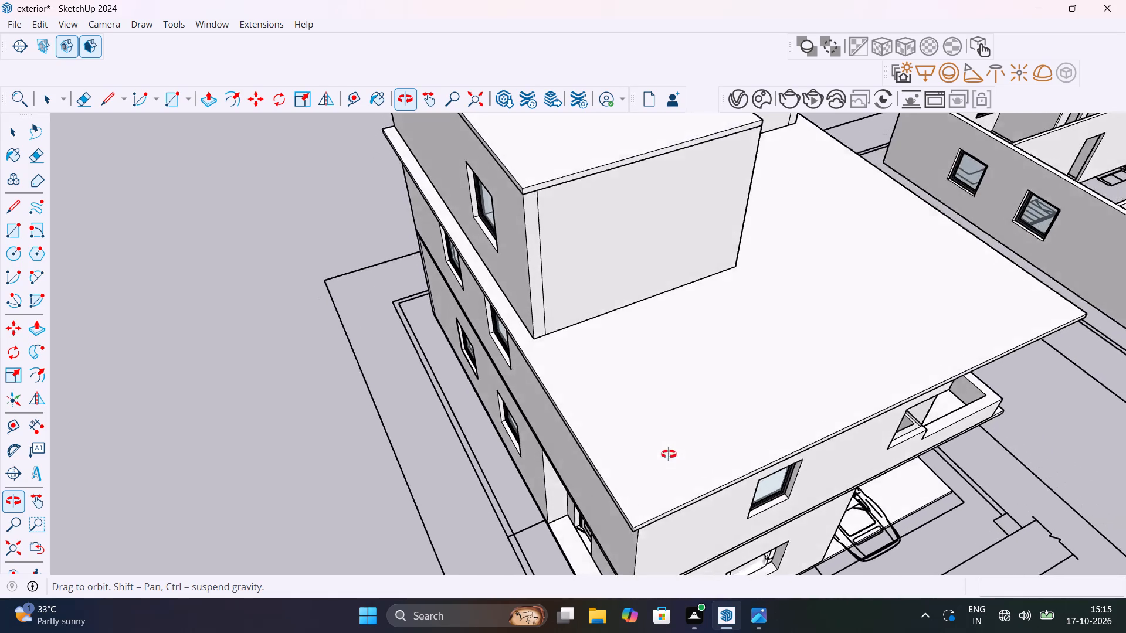
pyautogui.moveTo(669, 454); pyautogui.dragTo(669, 455, button='middle')
pyautogui.scroll(6, 580, 446)
pyautogui.moveTo(569, 445); pyautogui.dragTo(479, 447, button='middle')
pyautogui.press('t')
pyautogui.click(467, 427)
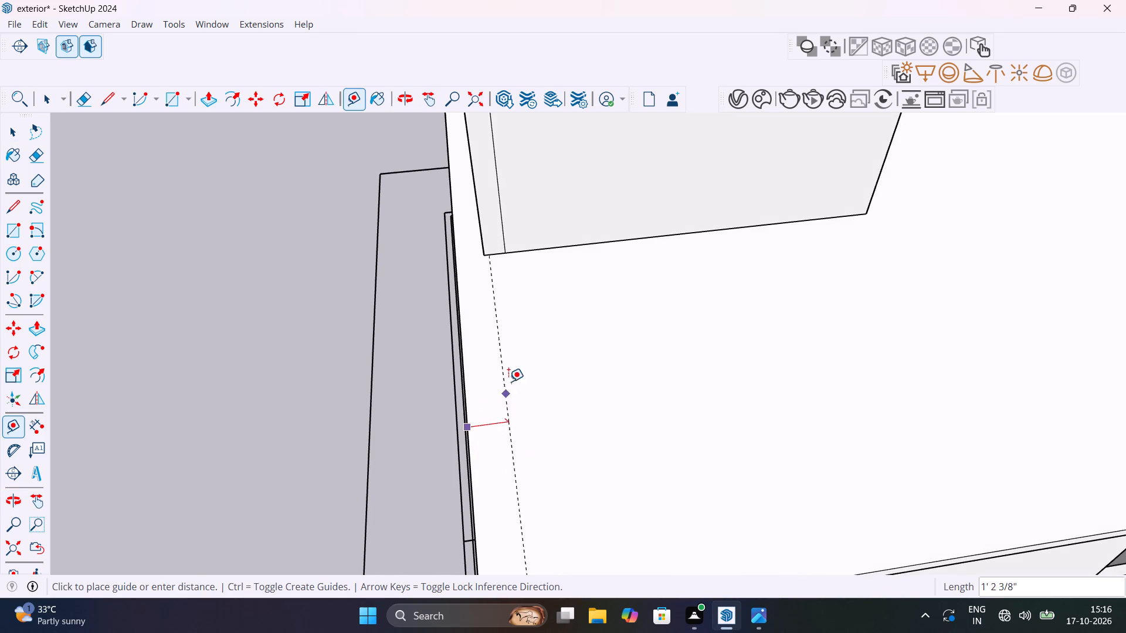
pyautogui.click(487, 258)
pyautogui.scroll(-11, 510, 373)
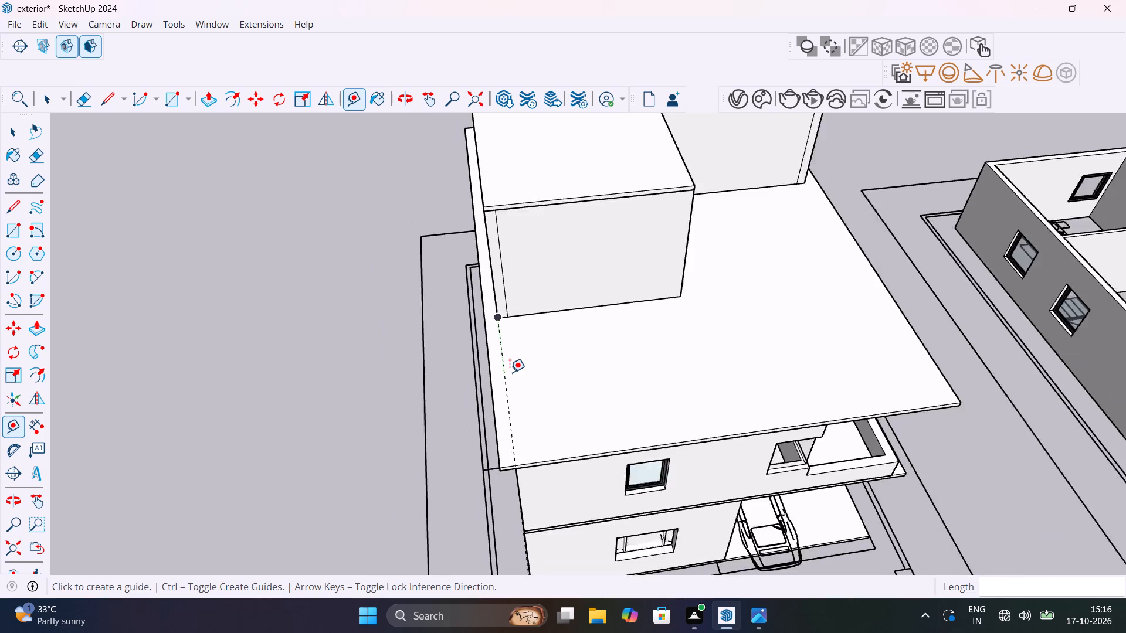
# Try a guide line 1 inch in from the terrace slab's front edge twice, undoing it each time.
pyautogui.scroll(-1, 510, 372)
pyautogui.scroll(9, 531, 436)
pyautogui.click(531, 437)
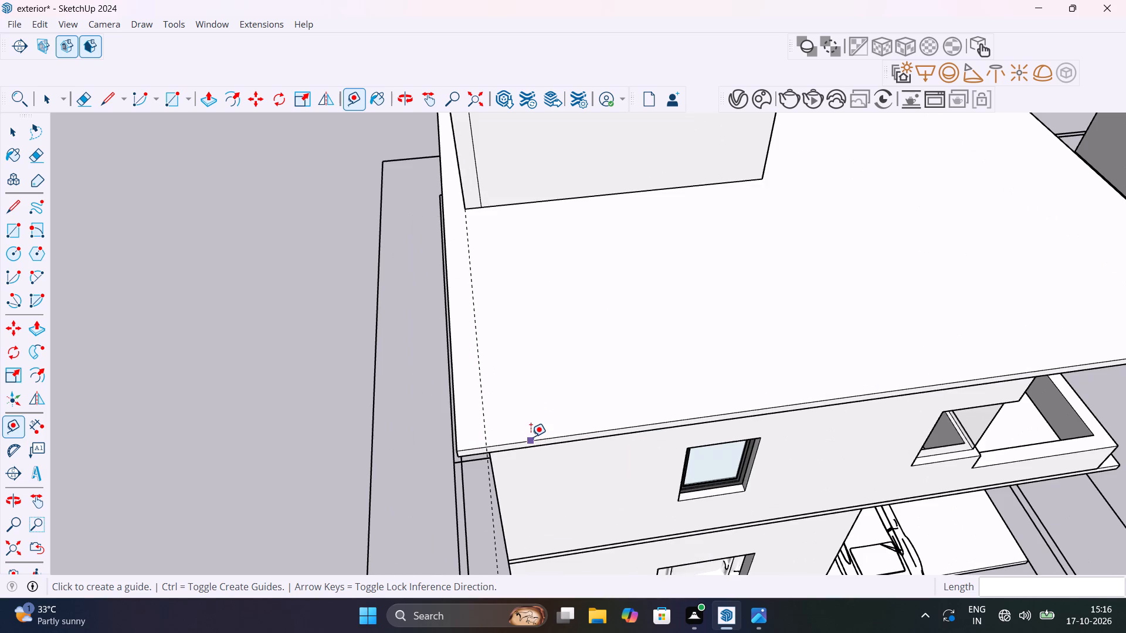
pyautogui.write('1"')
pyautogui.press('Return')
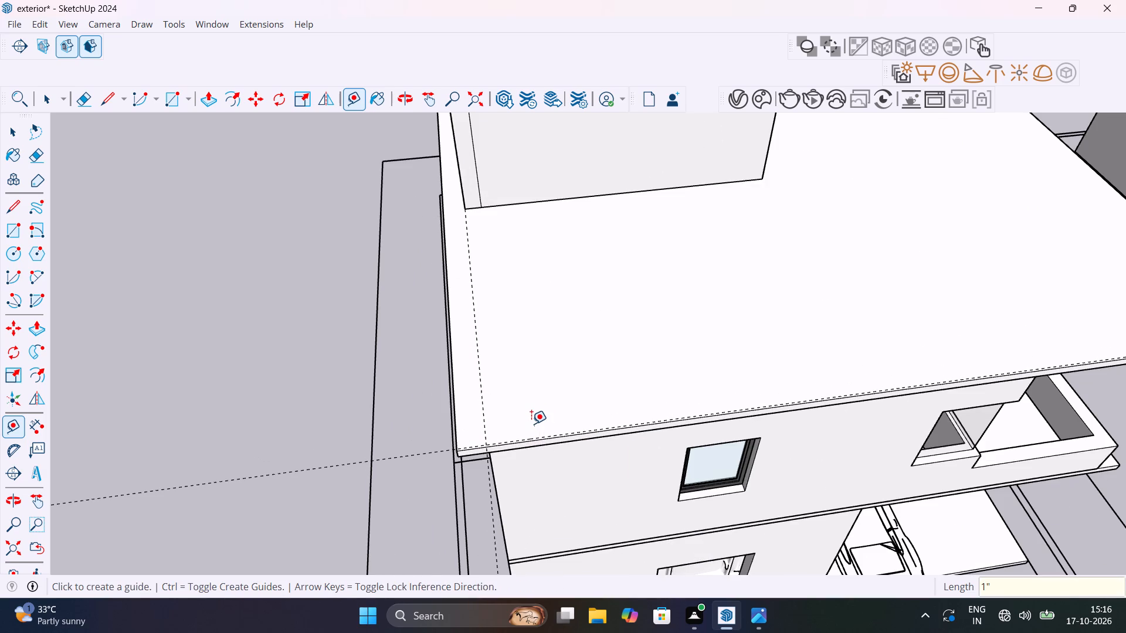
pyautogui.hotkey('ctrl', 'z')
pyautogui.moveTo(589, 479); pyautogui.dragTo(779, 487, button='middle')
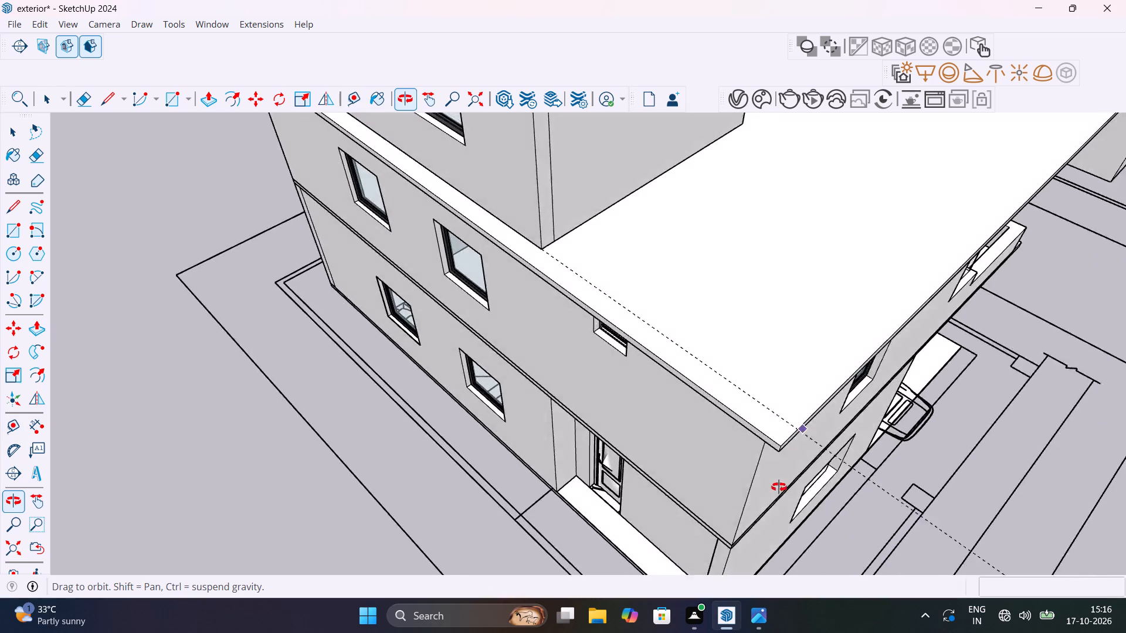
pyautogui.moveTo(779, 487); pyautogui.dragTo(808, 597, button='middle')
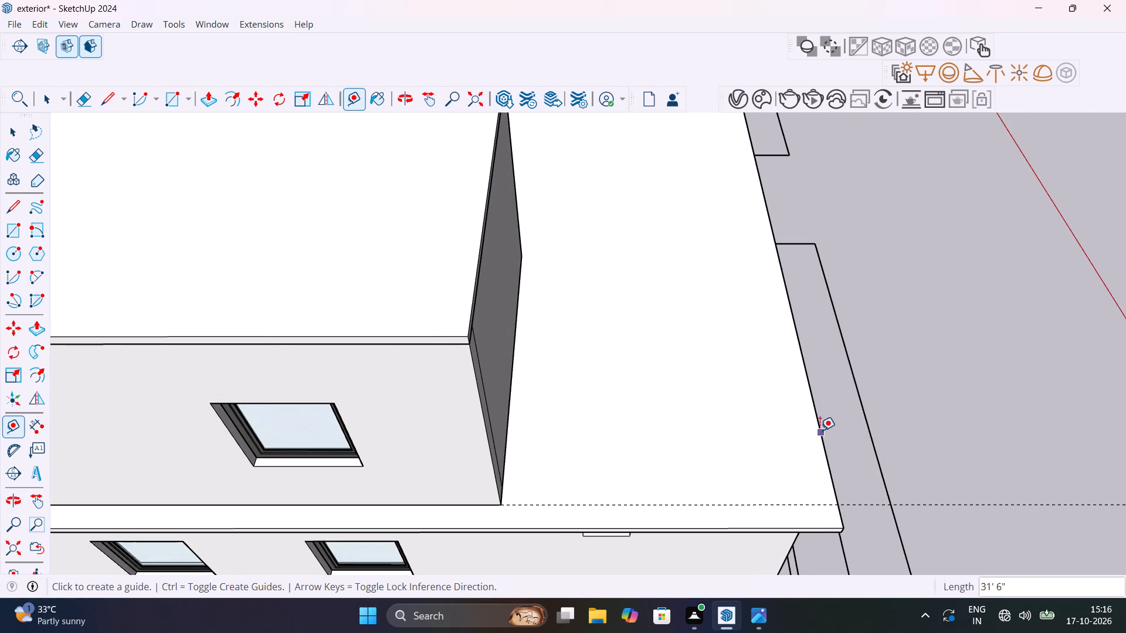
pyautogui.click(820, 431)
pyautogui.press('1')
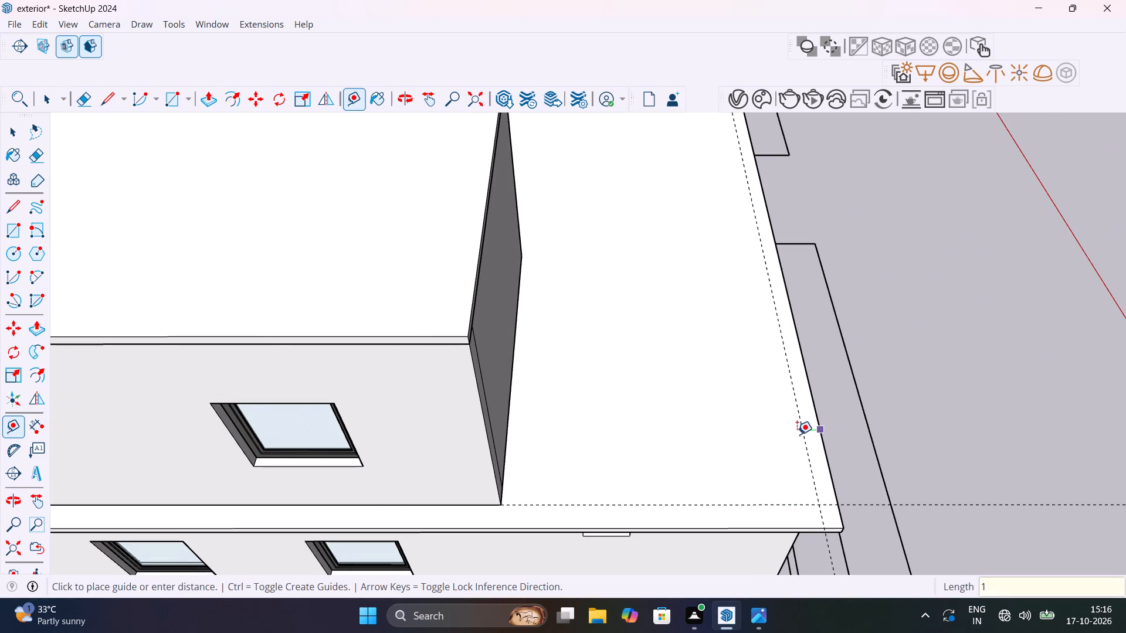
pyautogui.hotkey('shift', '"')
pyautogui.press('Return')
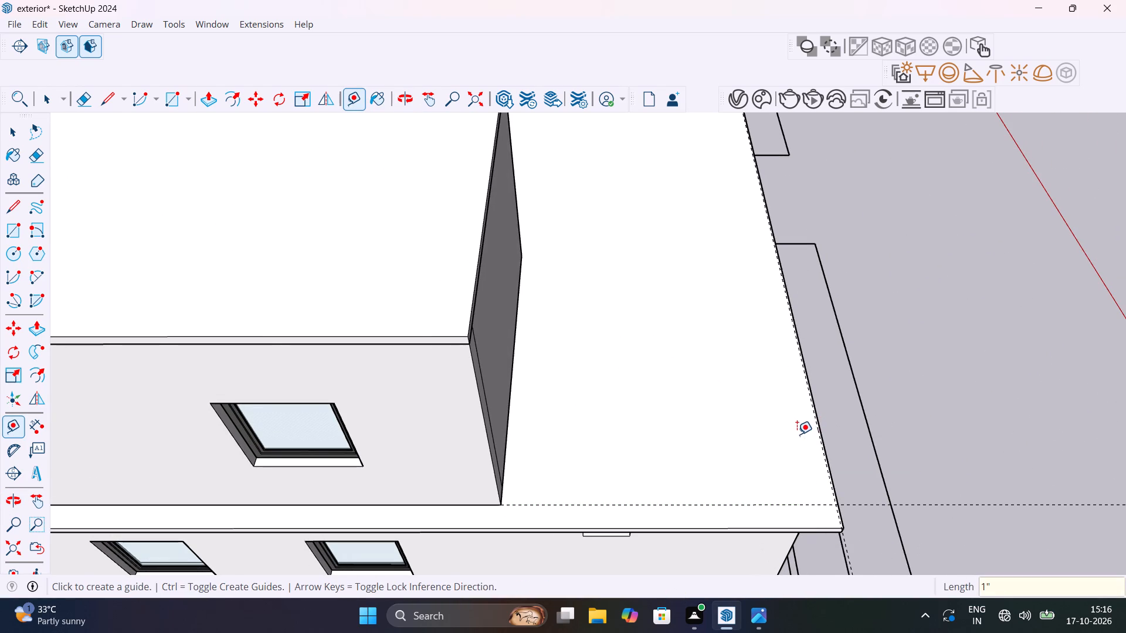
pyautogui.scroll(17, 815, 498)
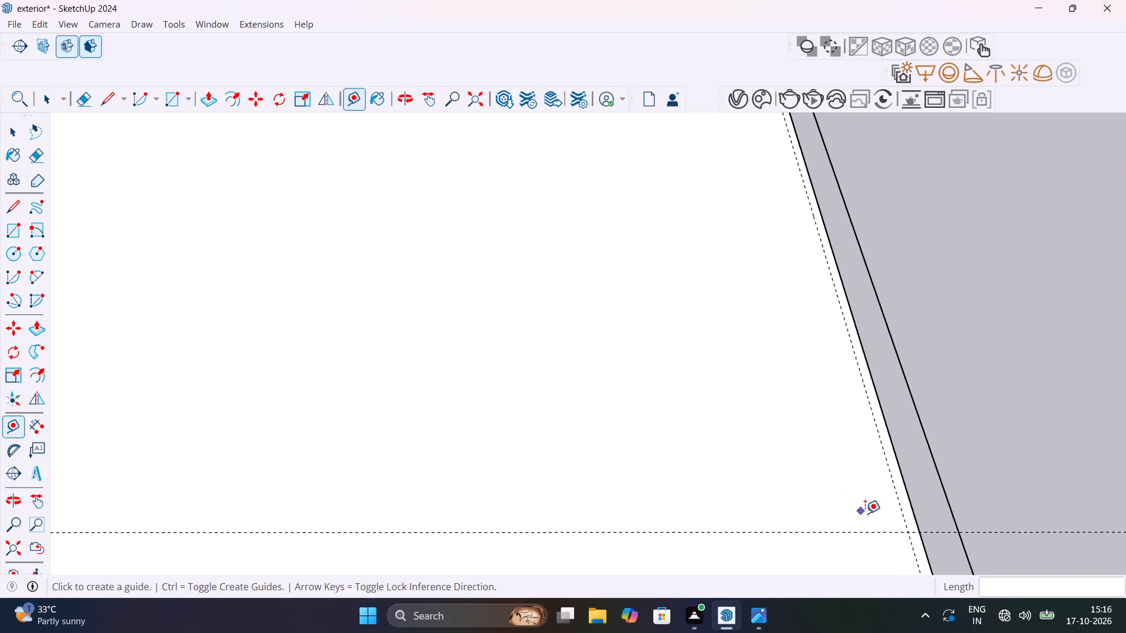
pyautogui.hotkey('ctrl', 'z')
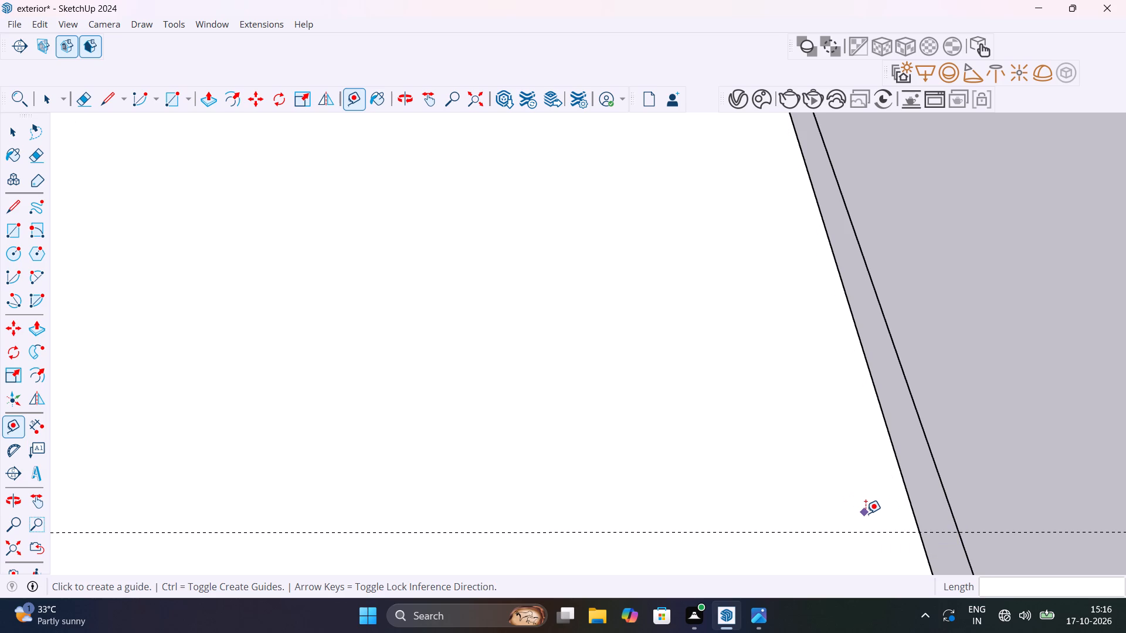
# Place a guide line 1 foot in from the terrace slab's front edge.
pyautogui.click(894, 460)
pyautogui.write("1'")
pyautogui.press('Return')
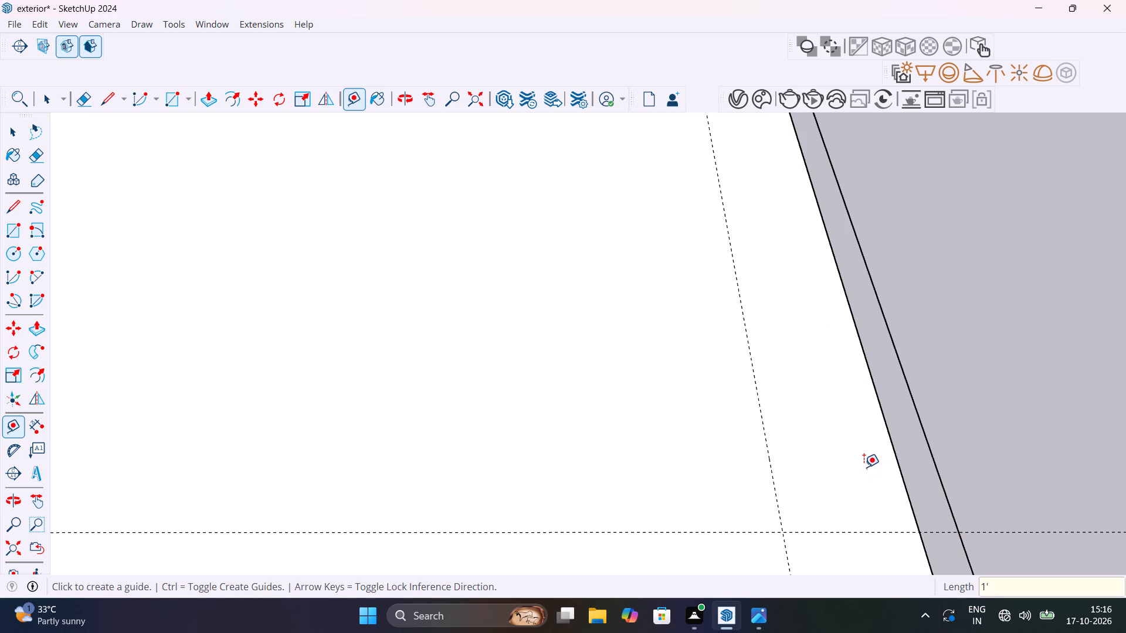
# Place a guide line 1 foot in from the terrace slab's side edge on the balcony side.
pyautogui.scroll(-20, 865, 465)
pyautogui.moveTo(872, 463); pyautogui.dragTo(690, 487, button='middle')
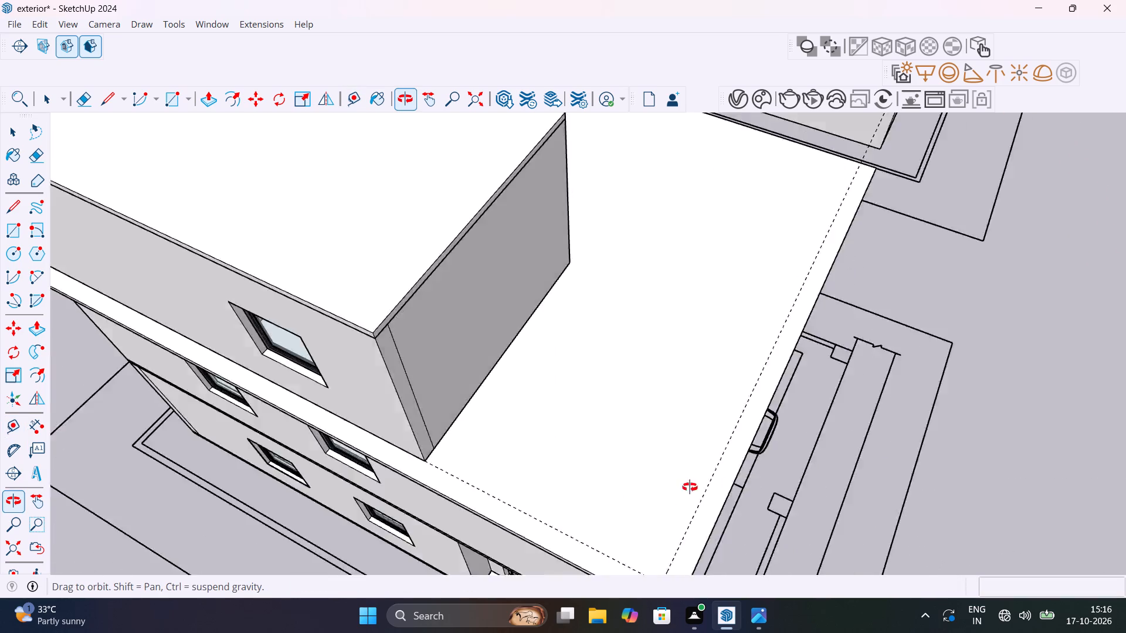
pyautogui.moveTo(690, 487); pyautogui.dragTo(410, 498, button='middle')
pyautogui.moveTo(774, 414); pyautogui.dragTo(649, 474, button='middle')
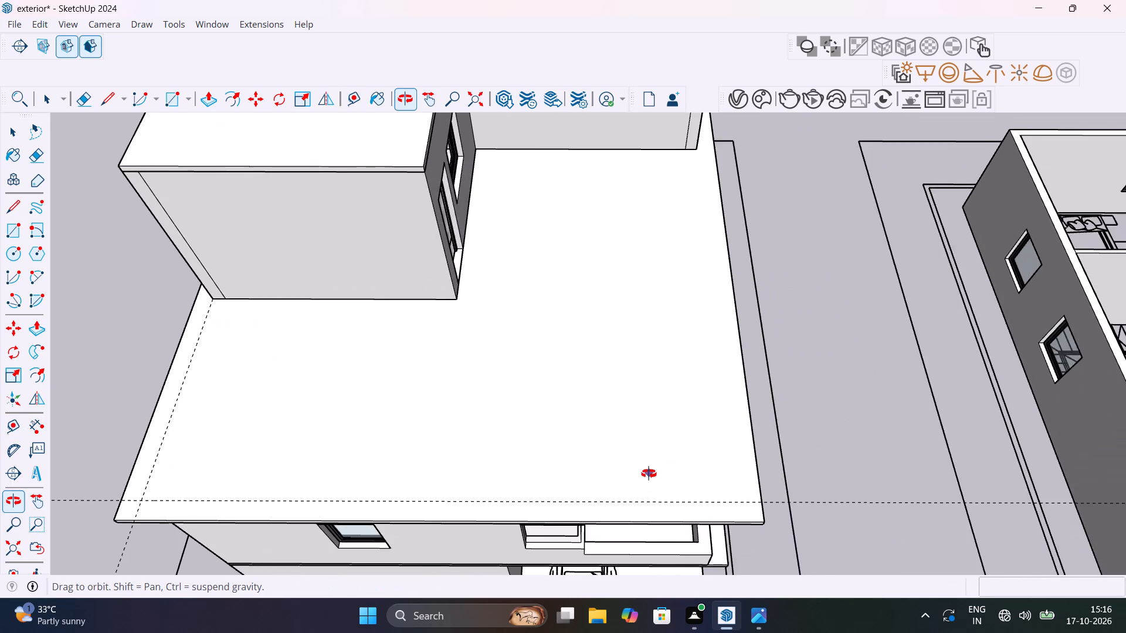
pyautogui.moveTo(649, 474); pyautogui.dragTo(558, 479, button='middle')
pyautogui.keyDown('shift'); pyautogui.moveTo(744, 216); pyautogui.dragTo(713, 424, button='middle'); pyautogui.keyUp('shift')
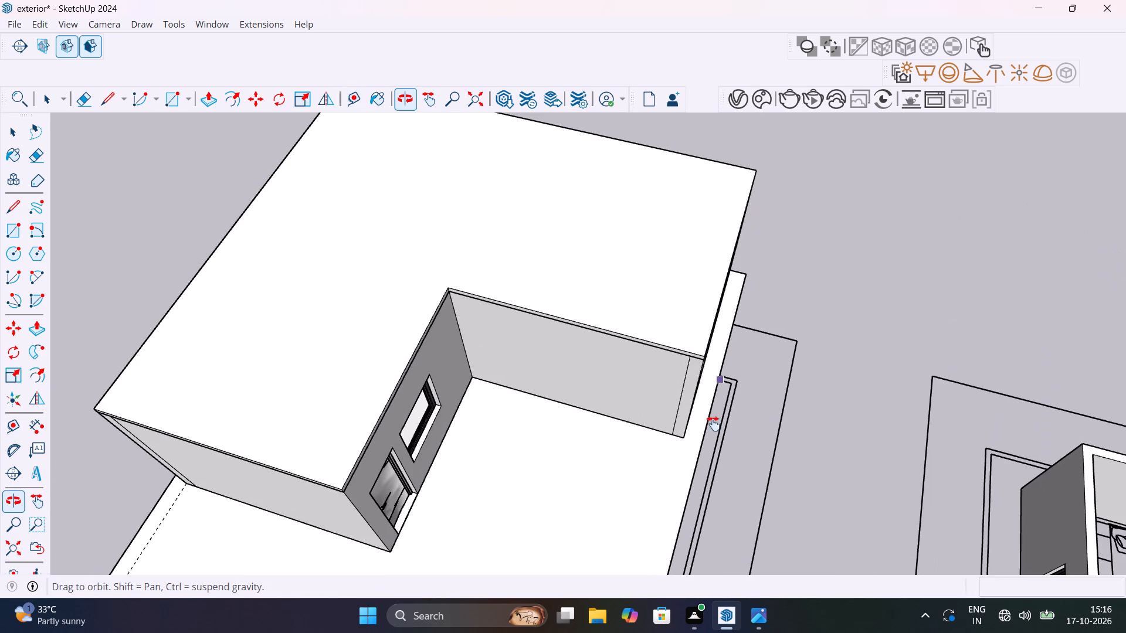
pyautogui.keyDown('shift'); pyautogui.moveTo(713, 424); pyautogui.dragTo(708, 366, button='middle'); pyautogui.keyUp('shift')
pyautogui.scroll(4, 692, 410)
pyautogui.click(700, 407)
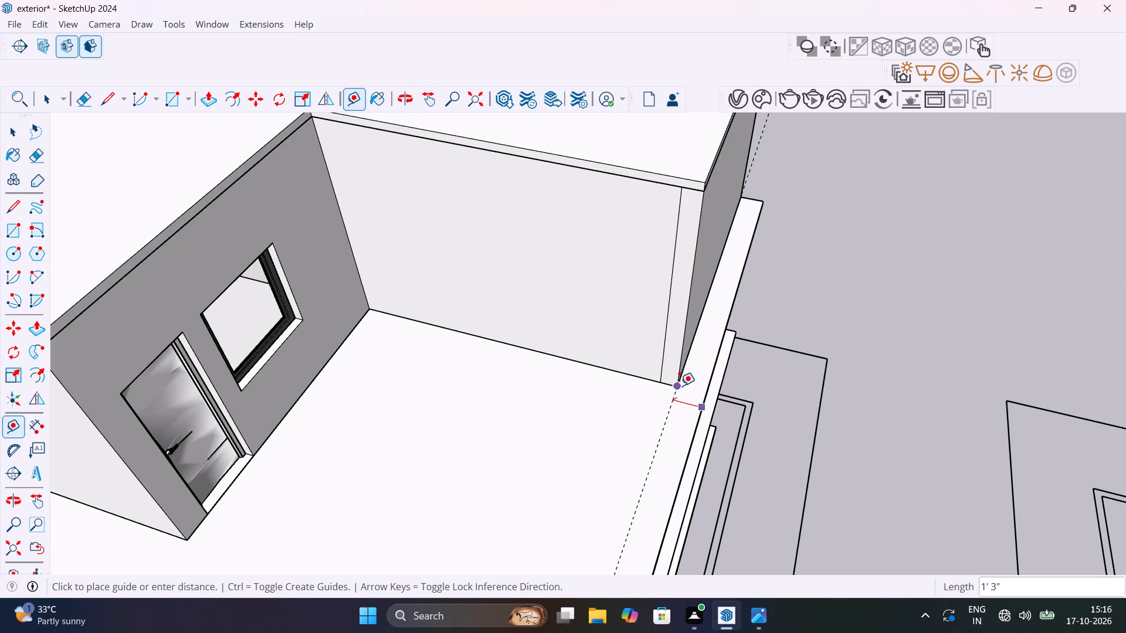
pyautogui.scroll(5, 680, 386)
pyautogui.scroll(-5, 681, 386)
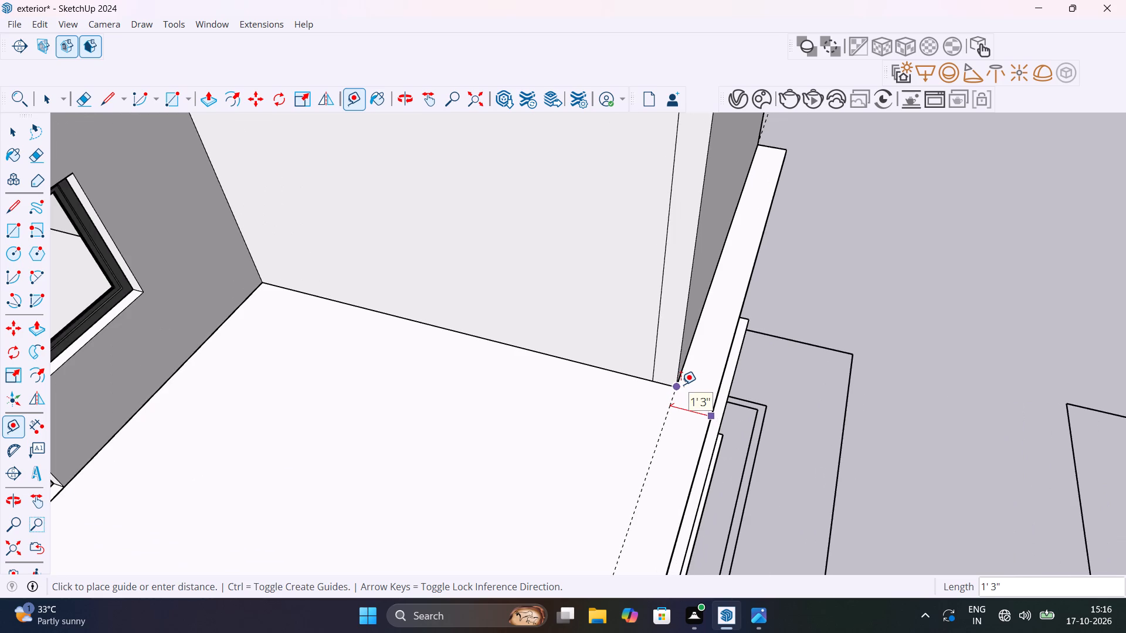
pyautogui.scroll(-15, 681, 384)
pyautogui.scroll(3, 638, 482)
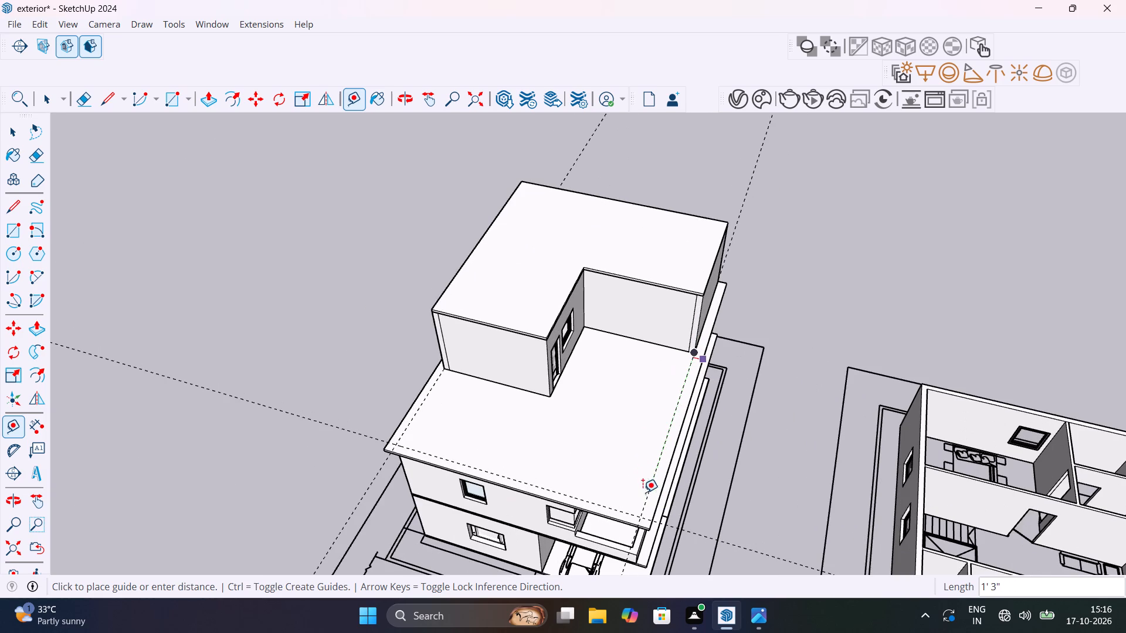
pyautogui.moveTo(646, 491); pyautogui.dragTo(726, 435, button='middle')
pyautogui.scroll(5, 726, 437)
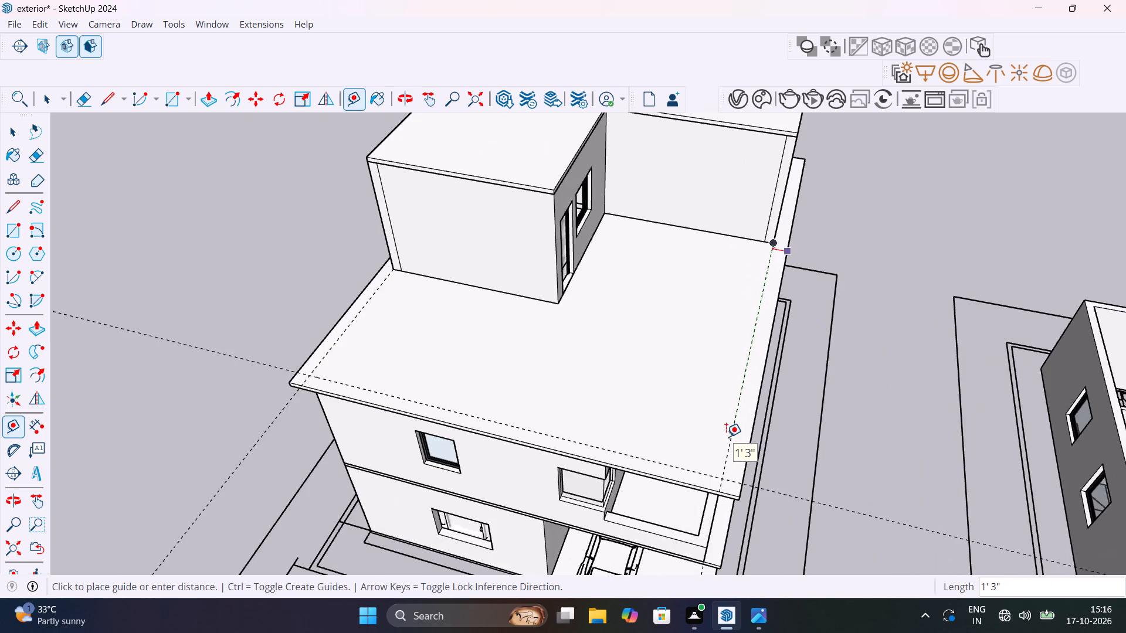
pyautogui.scroll(3, 726, 437)
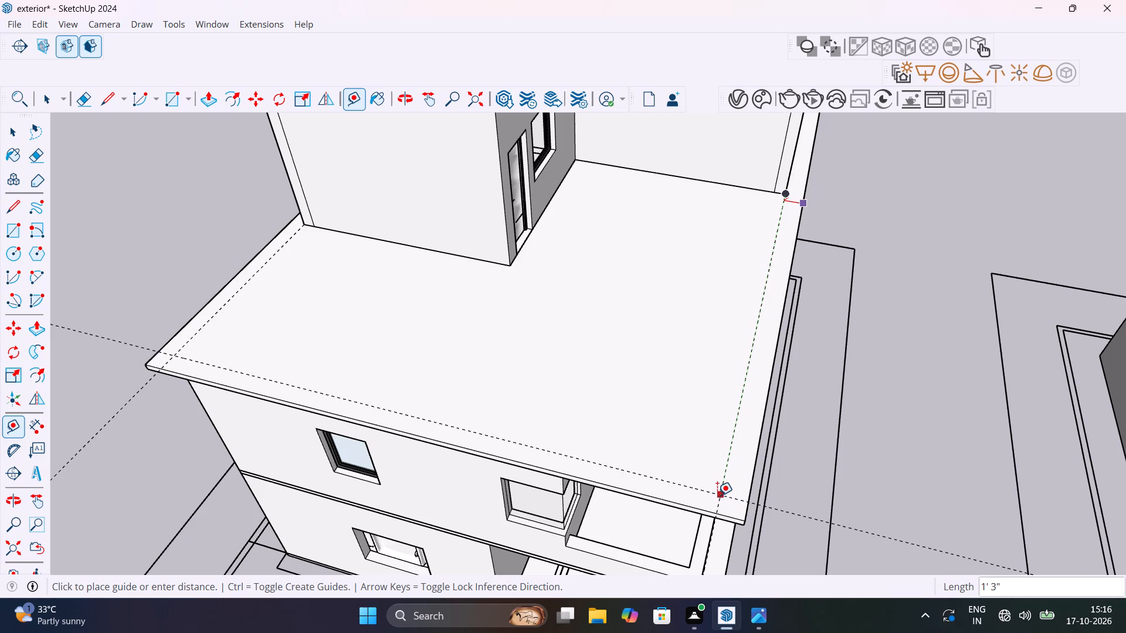
pyautogui.write("1'")
pyautogui.press('Return')
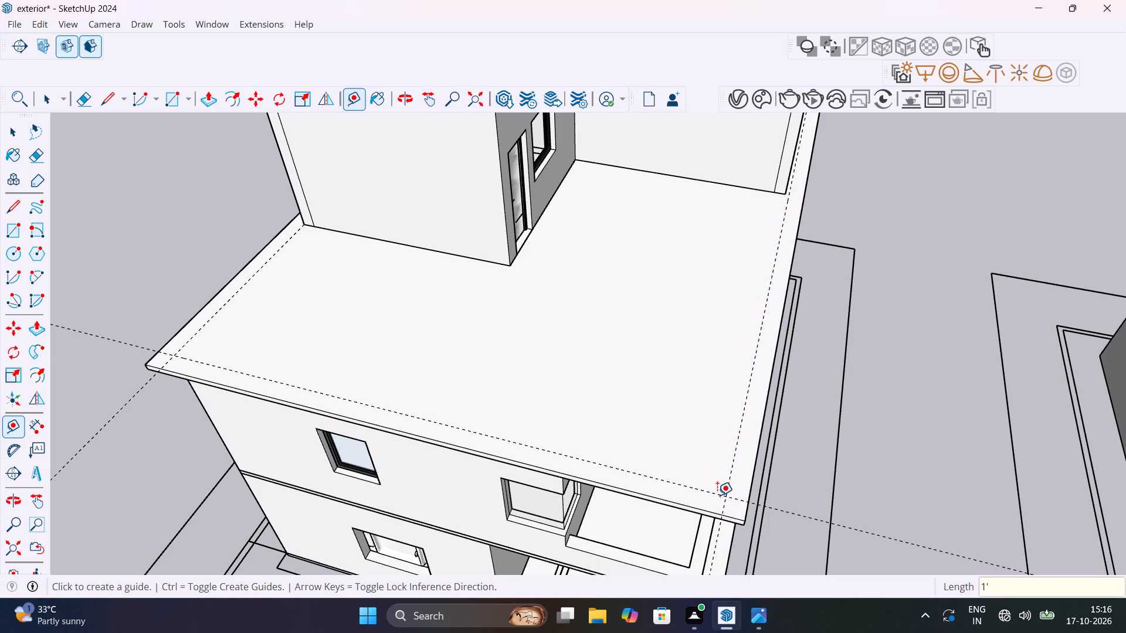
# Draw a 1' by 31' 6" rectangle along the terrace slab's front edge, between the edge and the front guide.
pyautogui.press('space')
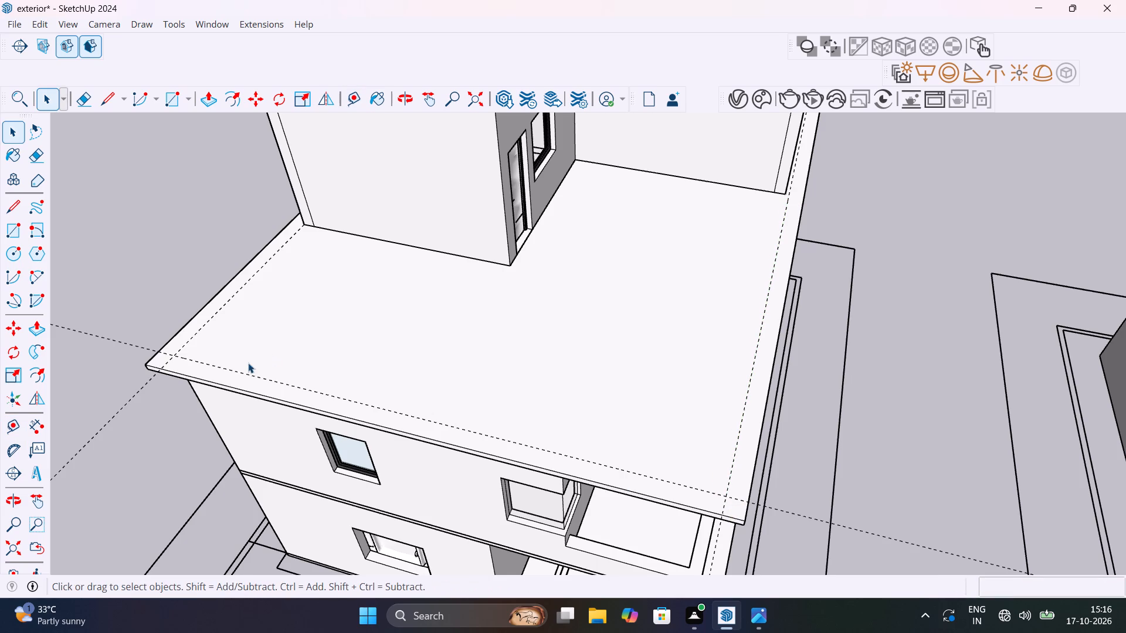
pyautogui.keyDown('shift'); pyautogui.moveTo(303, 389); pyautogui.dragTo(433, 352, button='middle'); pyautogui.keyUp('shift')
pyautogui.scroll(1, 433, 352)
pyautogui.press('r')
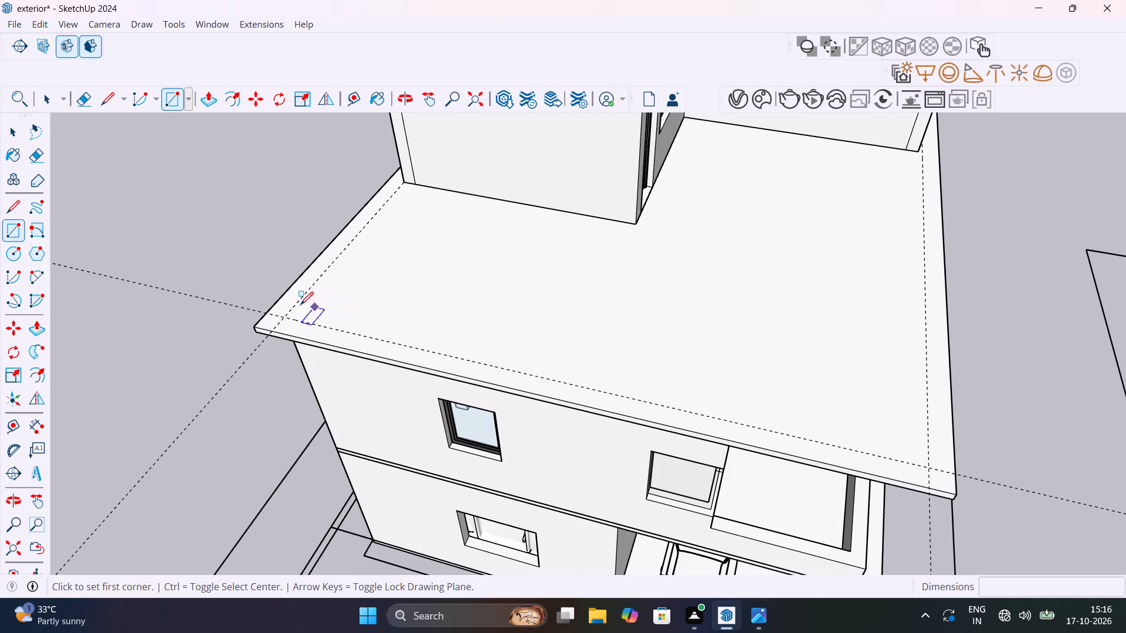
pyautogui.click(266, 312)
pyautogui.scroll(-3, 602, 386)
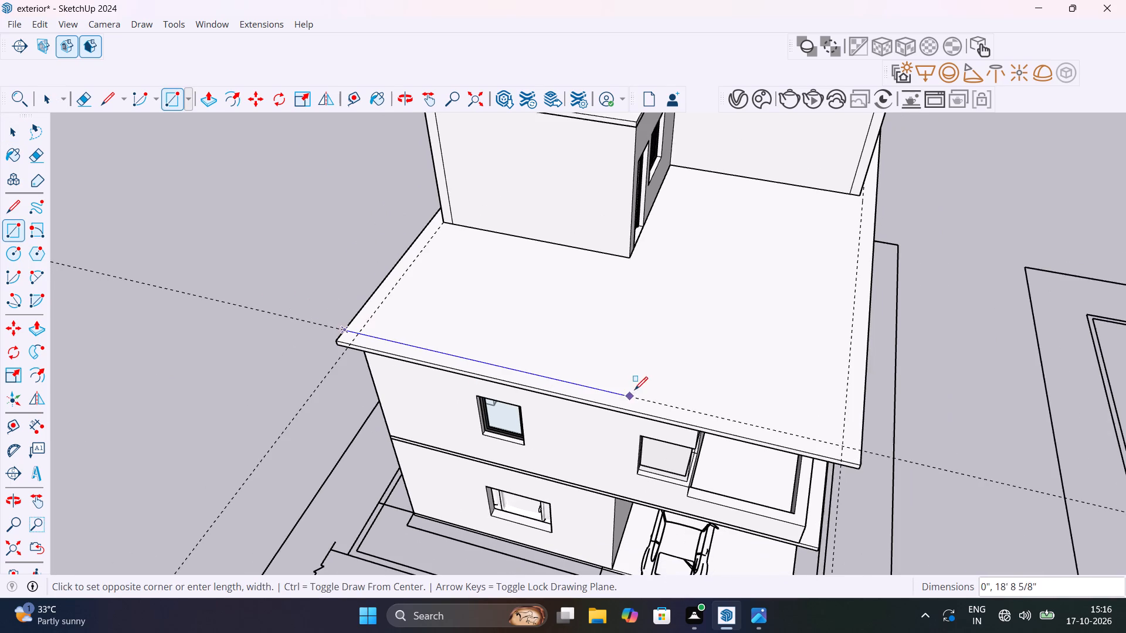
pyautogui.click(858, 460)
# Draw a 1' by 25' 1 1/2" rectangle along the terrace's balcony-side edge, from the front strip back to the top-floor room's wall.
pyautogui.click(859, 446)
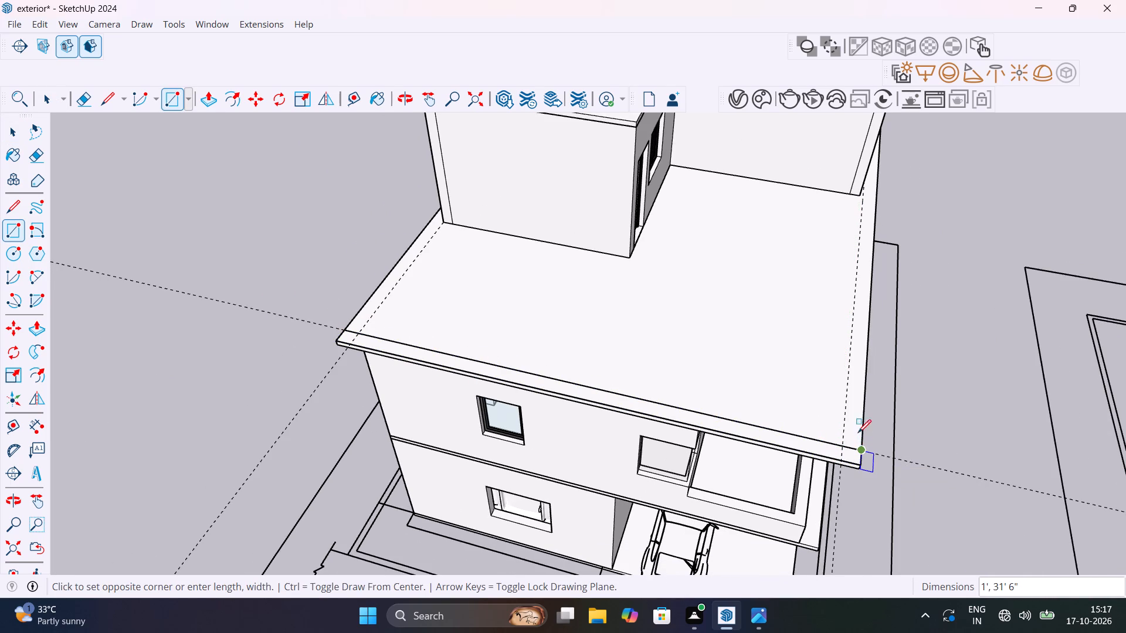
pyautogui.scroll(2, 867, 199)
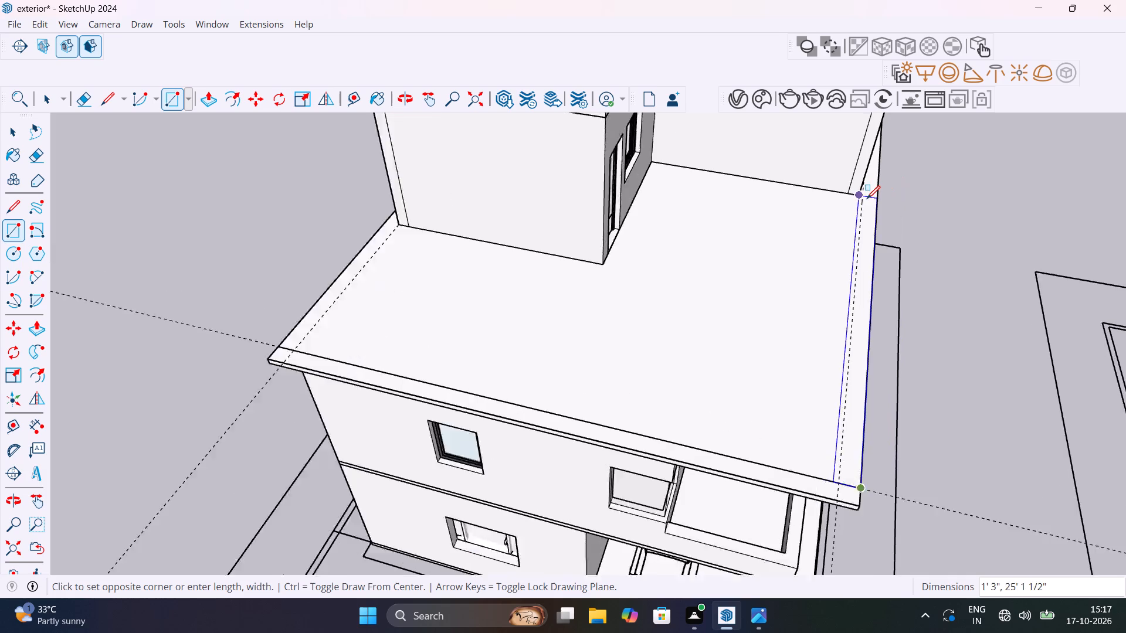
pyautogui.scroll(10, 867, 199)
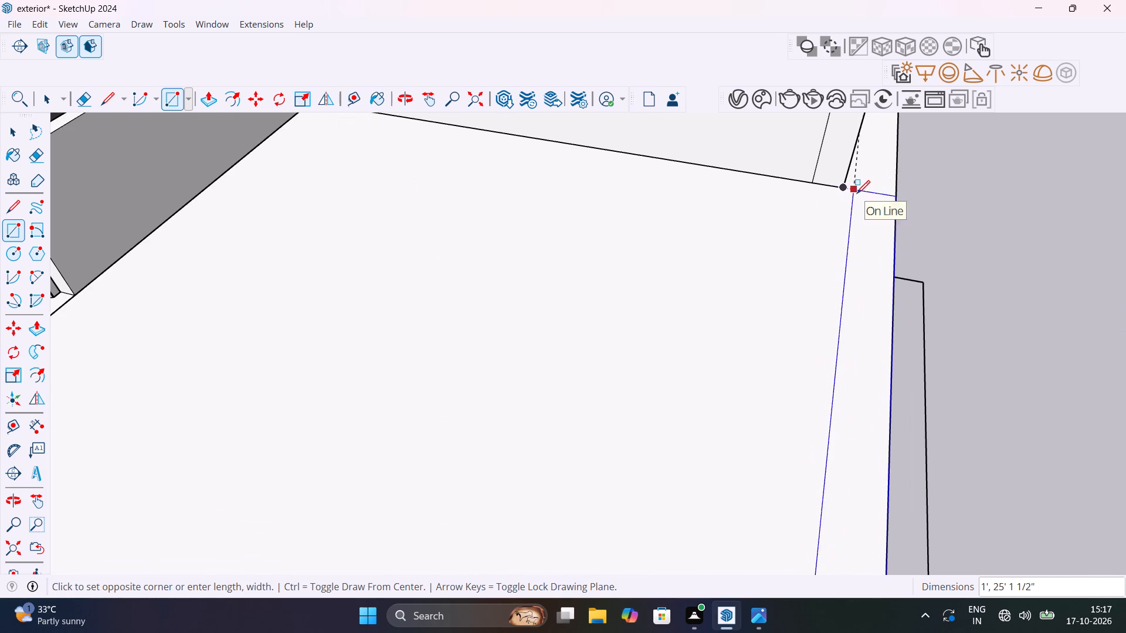
pyautogui.click(857, 193)
pyautogui.scroll(-5, 869, 219)
pyautogui.press('space')
# Place a guide line 13' 4 1/2" back from the terrace's front edge, through the top-floor room's front corner on the side opposite the balcony.
pyautogui.scroll(-6, 869, 219)
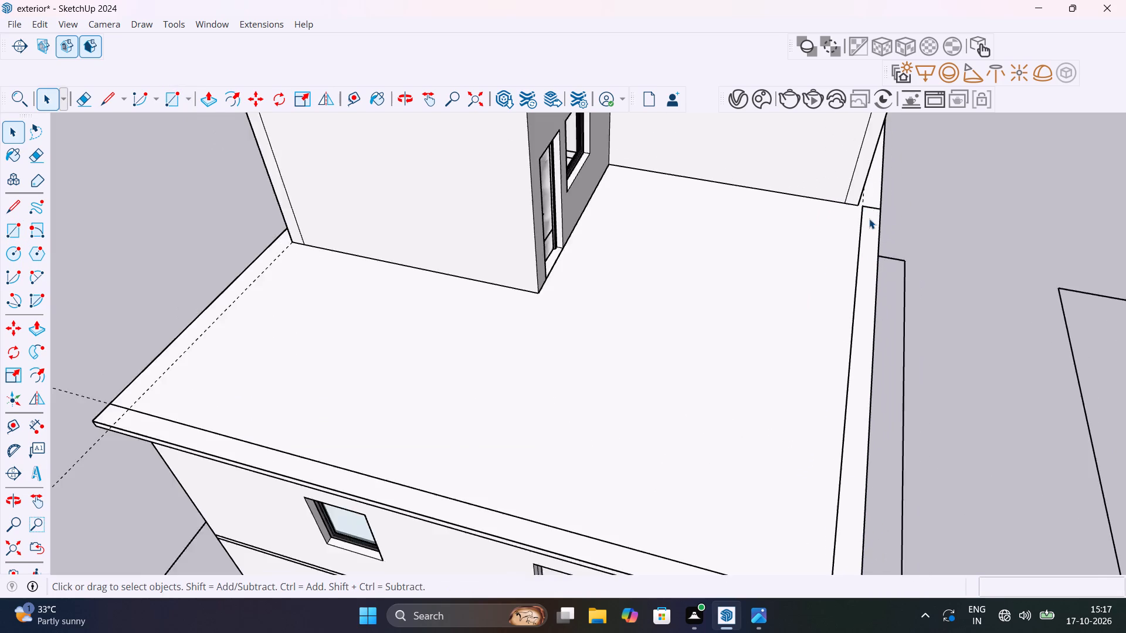
pyautogui.scroll(-9, 869, 219)
pyautogui.scroll(11, 558, 246)
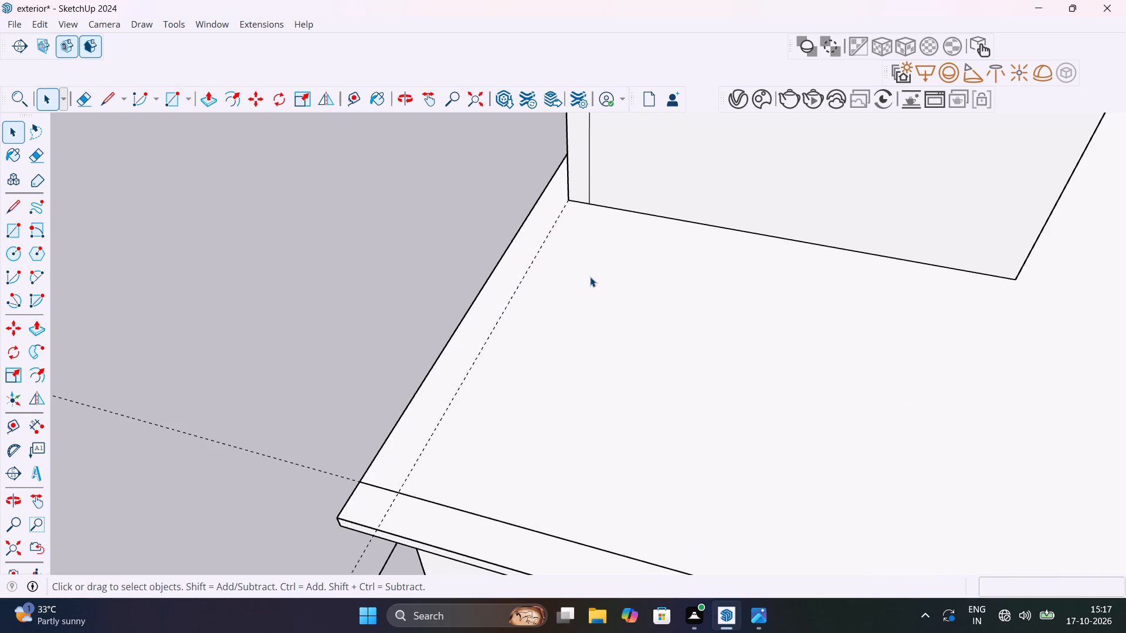
pyautogui.keyDown('shift'); pyautogui.moveTo(590, 276); pyautogui.dragTo(990, 294, button='middle'); pyautogui.keyUp('shift')
pyautogui.keyDown('shift'); pyautogui.moveTo(654, 249); pyautogui.dragTo(469, 418, button='middle'); pyautogui.keyUp('shift')
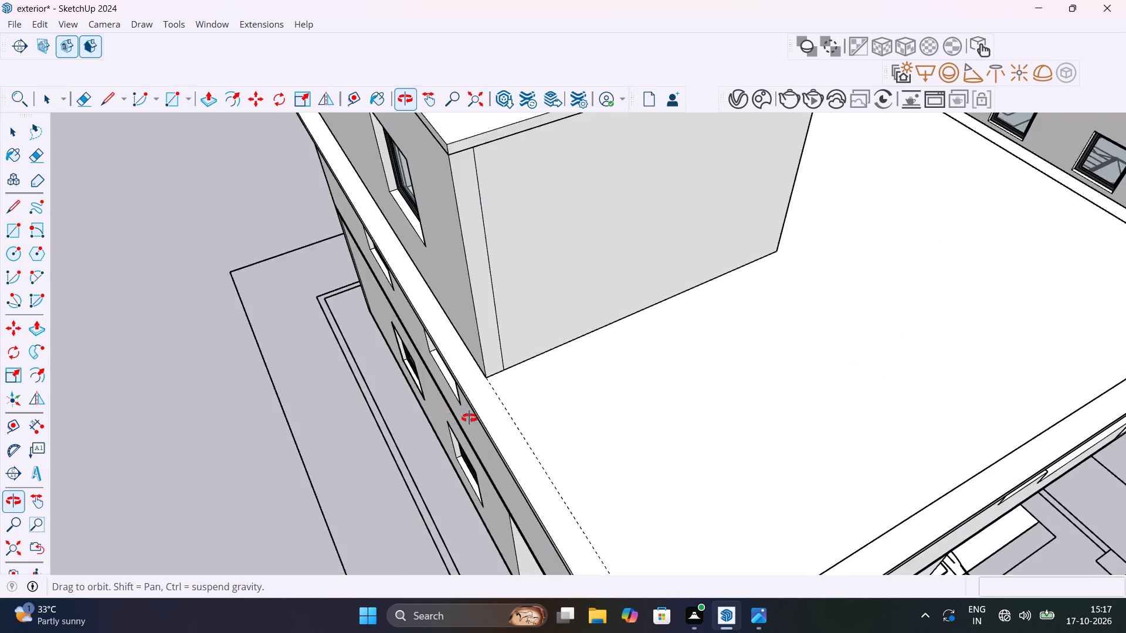
pyautogui.keyDown('shift'); pyautogui.moveTo(469, 418); pyautogui.dragTo(479, 402, button='middle'); pyautogui.keyUp('shift')
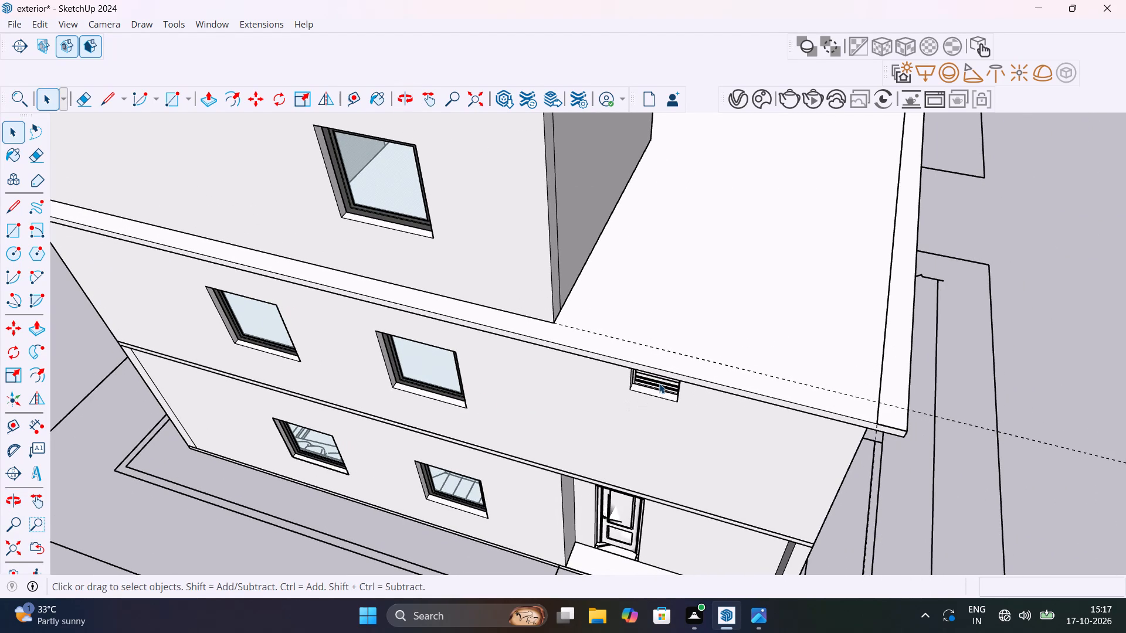
pyautogui.press('t')
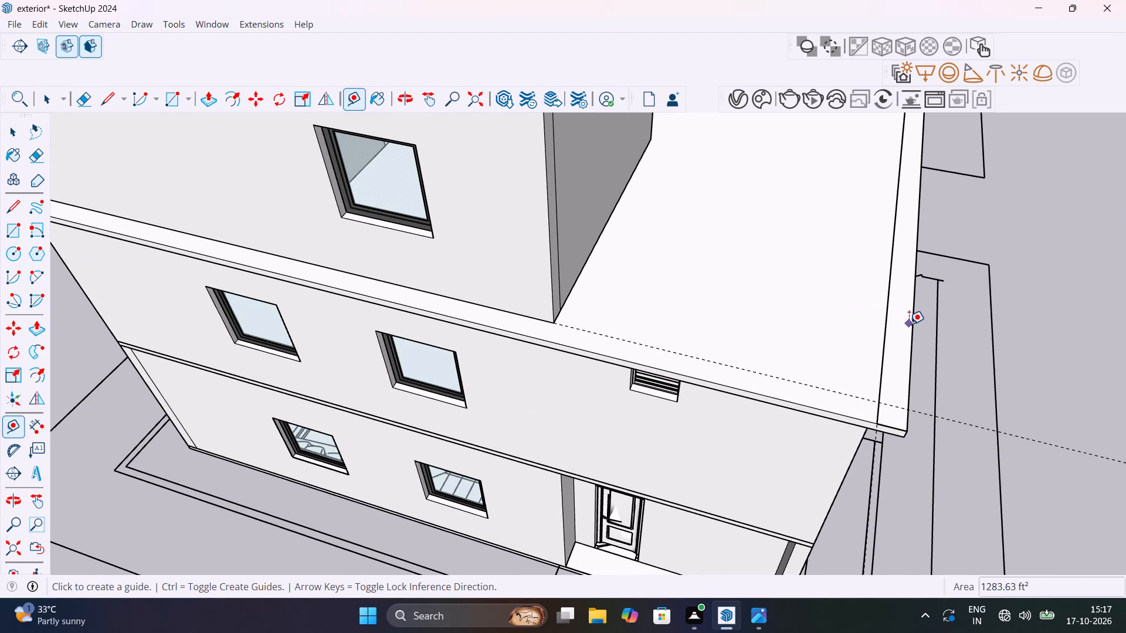
pyautogui.click(910, 326)
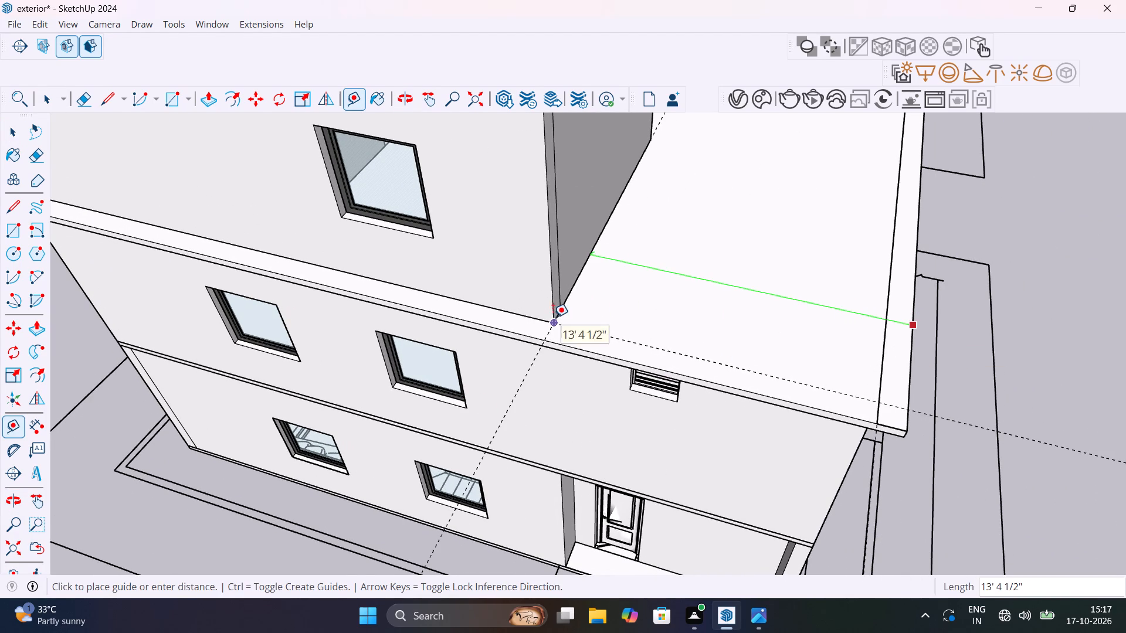
pyautogui.click(553, 317)
pyautogui.scroll(-7, 612, 338)
pyautogui.press('space')
# Draw a 1' by 12' 4 1/2" rectangle along the terrace's side edge away from the balcony, from the room's corner to the front strip.
pyautogui.scroll(9, 612, 341)
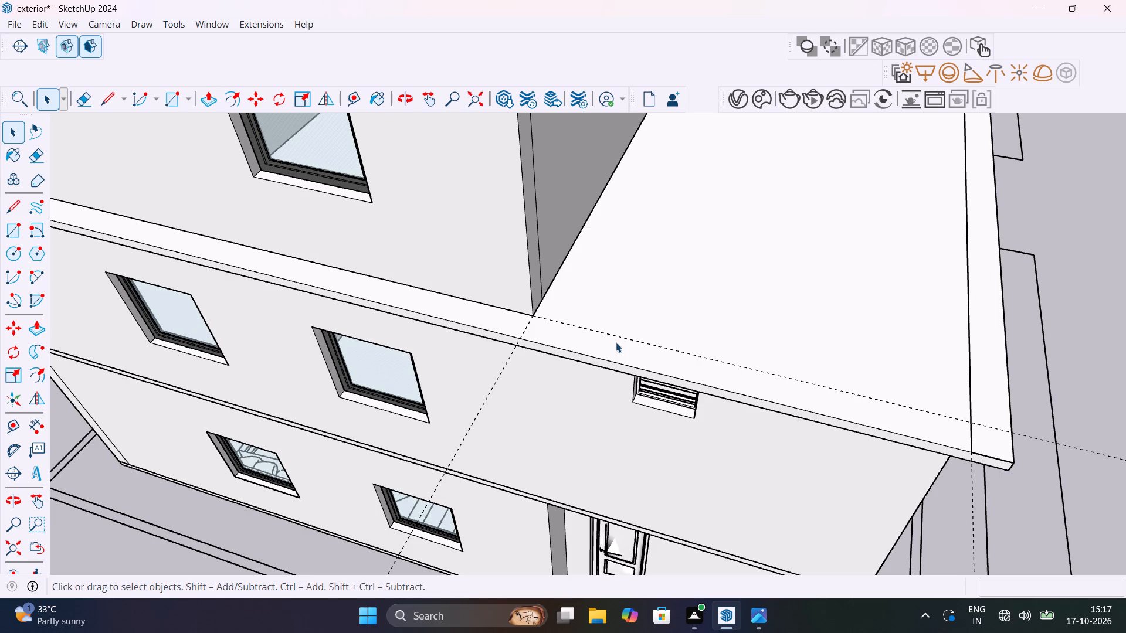
pyautogui.press('r')
pyautogui.click(537, 316)
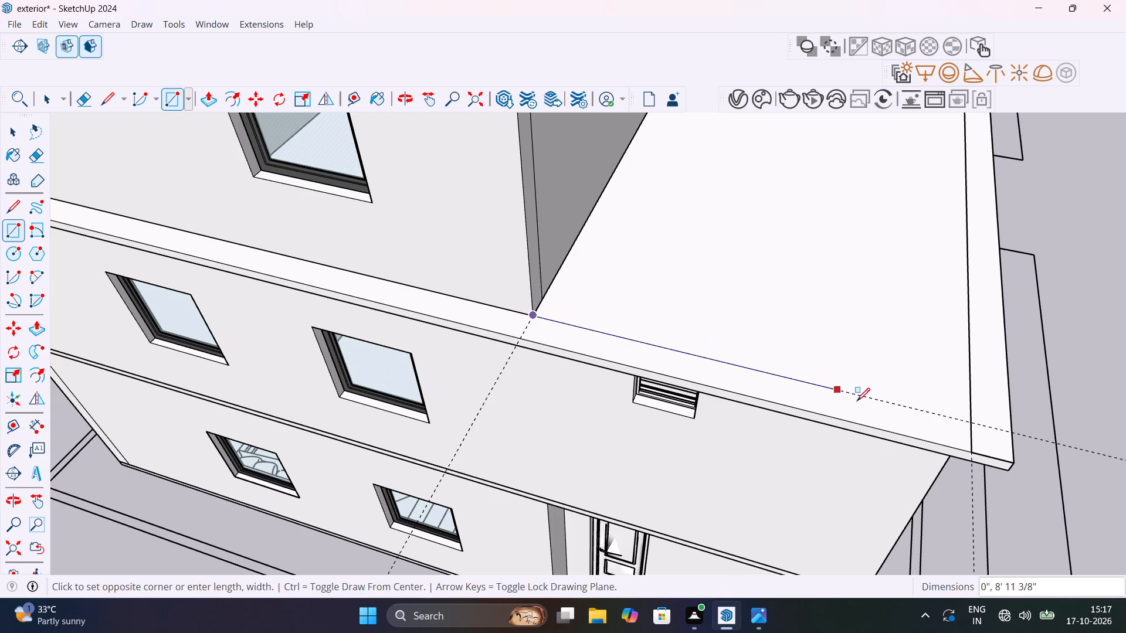
pyautogui.click(976, 450)
pyautogui.press('space')
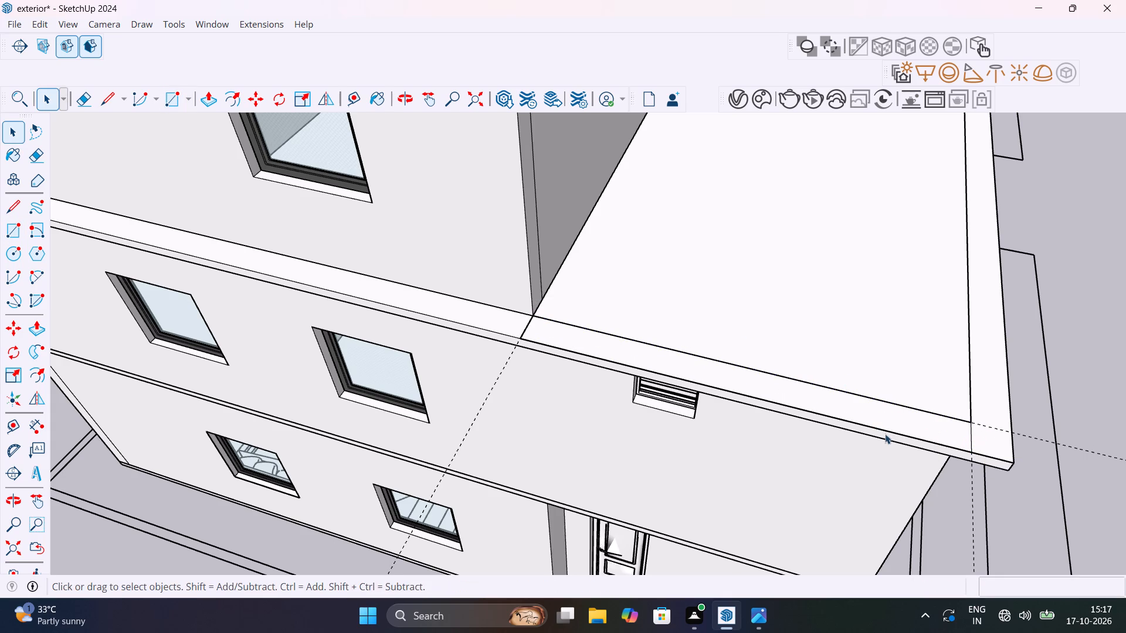
# Delete the short dividing edges at the terrace's two front corners to merge the border strips into one face.
pyautogui.moveTo(908, 427); pyautogui.dragTo(503, 369, button='middle')
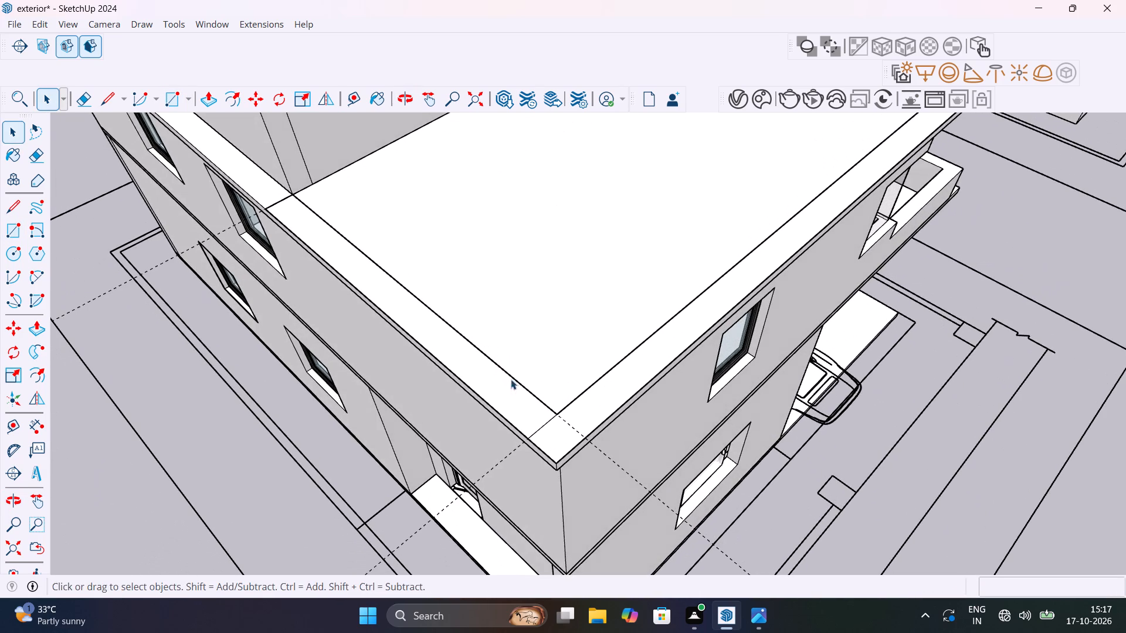
pyautogui.click(541, 426)
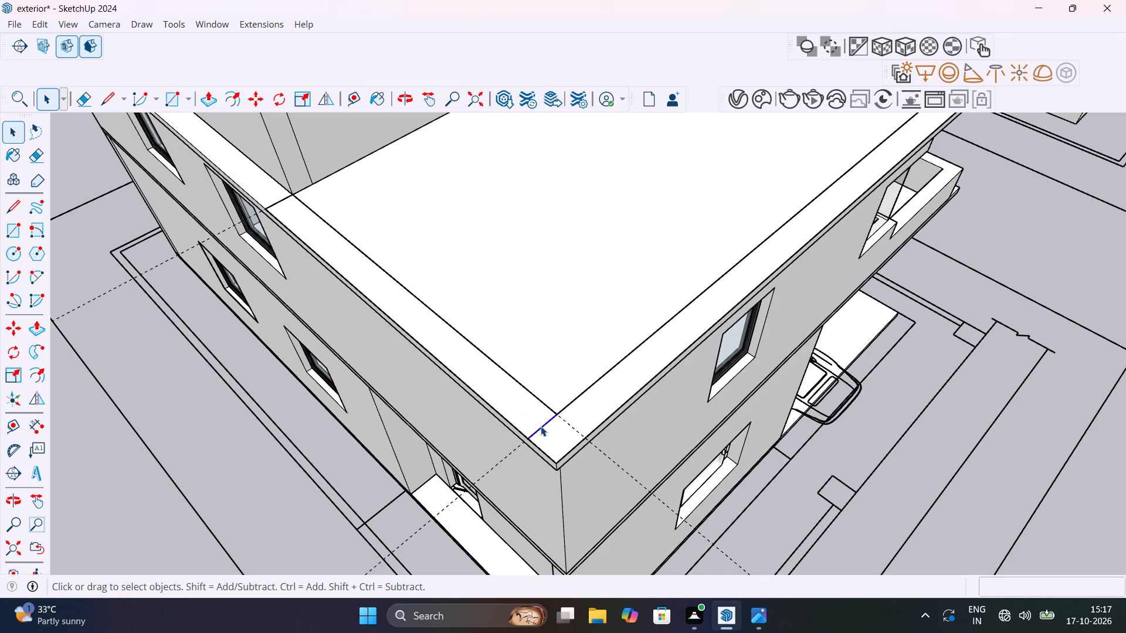
pyautogui.press('Delete')
pyautogui.scroll(-8, 541, 426)
pyautogui.scroll(10, 849, 171)
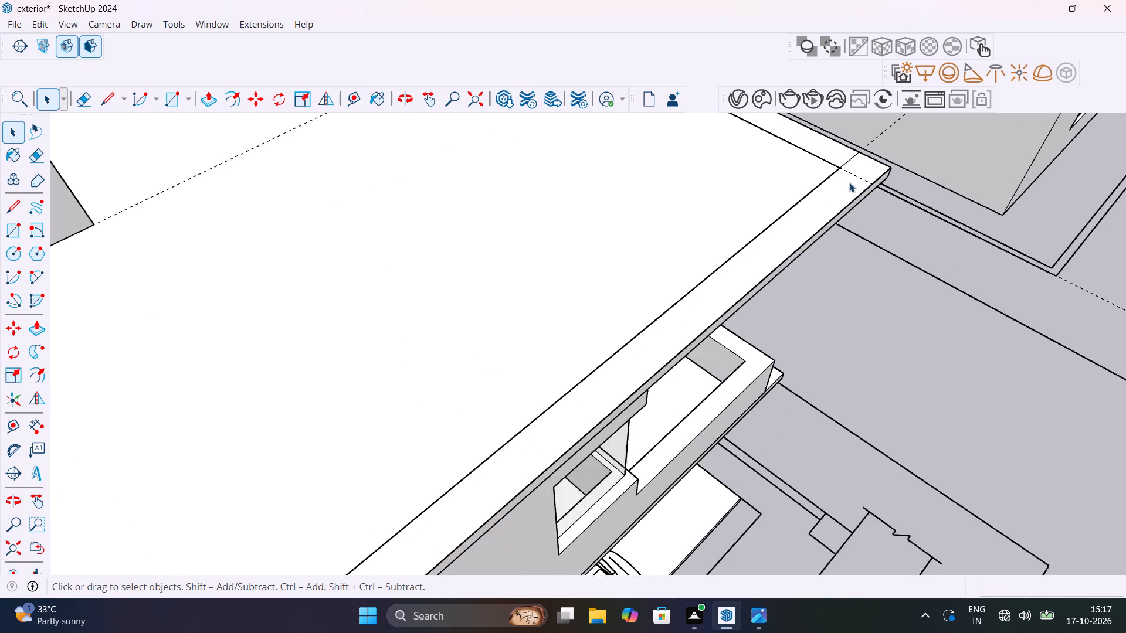
pyautogui.scroll(2, 849, 182)
pyautogui.click(847, 156)
pyautogui.press('Delete')
pyautogui.scroll(-18, 813, 198)
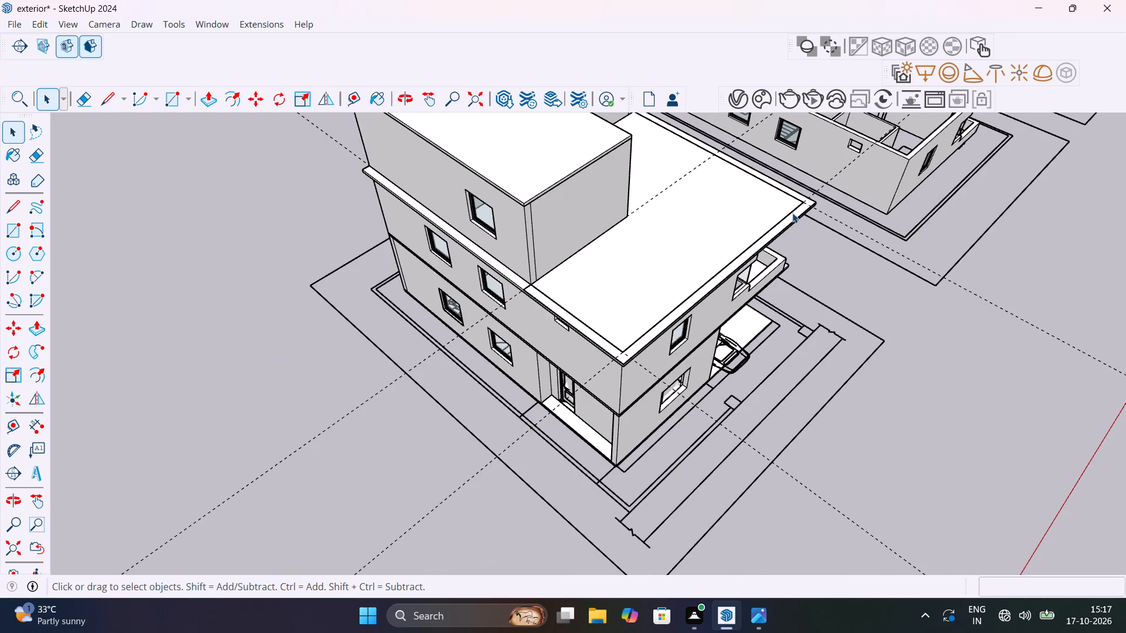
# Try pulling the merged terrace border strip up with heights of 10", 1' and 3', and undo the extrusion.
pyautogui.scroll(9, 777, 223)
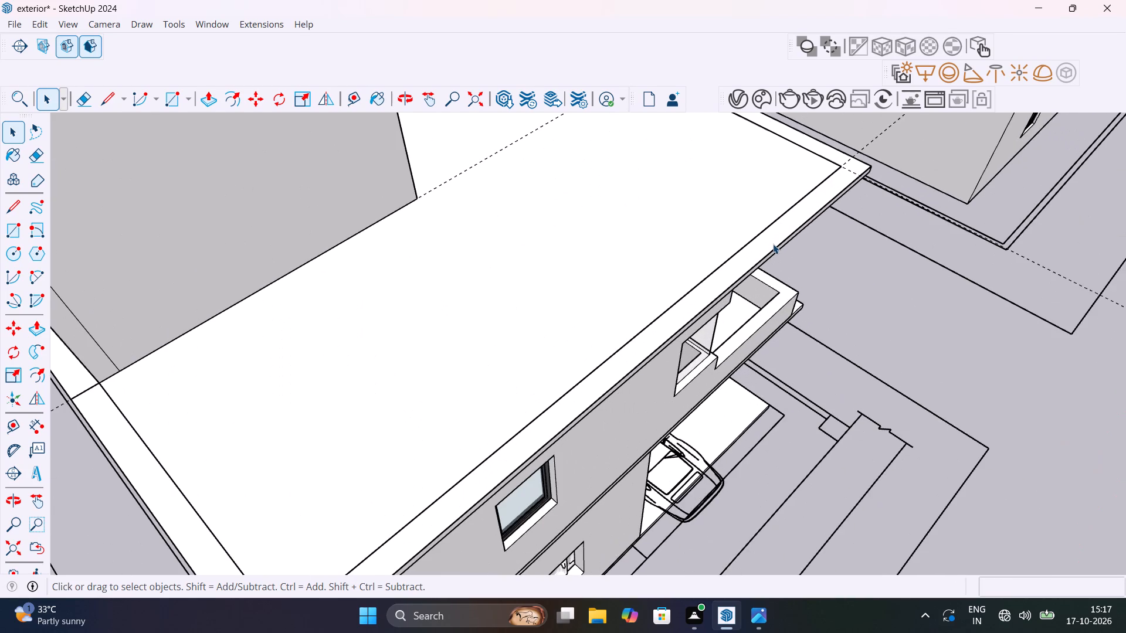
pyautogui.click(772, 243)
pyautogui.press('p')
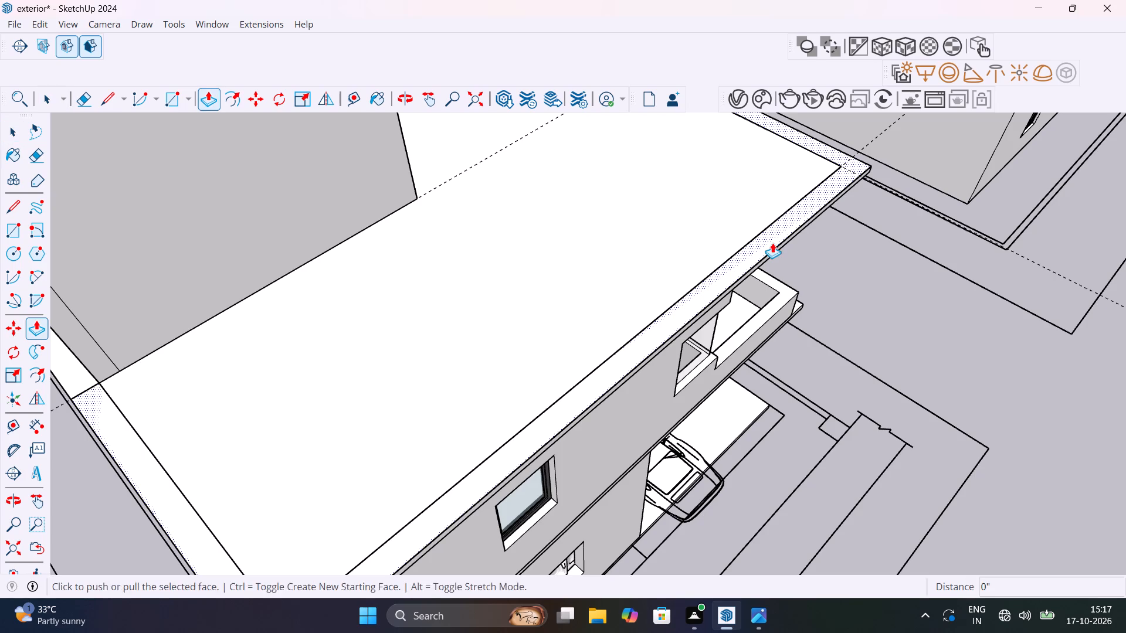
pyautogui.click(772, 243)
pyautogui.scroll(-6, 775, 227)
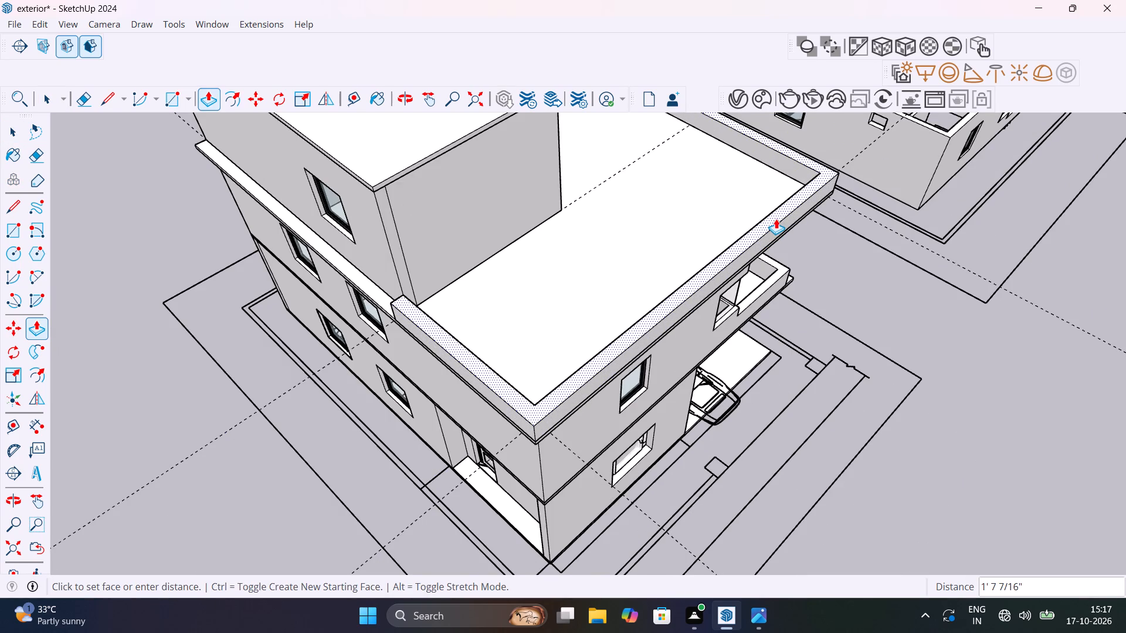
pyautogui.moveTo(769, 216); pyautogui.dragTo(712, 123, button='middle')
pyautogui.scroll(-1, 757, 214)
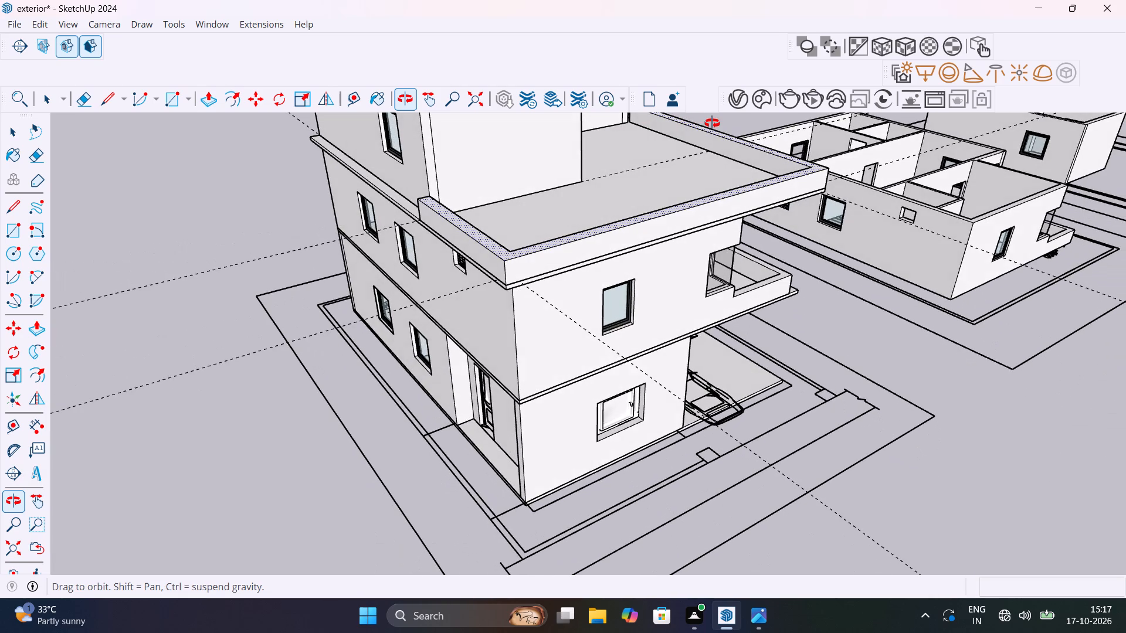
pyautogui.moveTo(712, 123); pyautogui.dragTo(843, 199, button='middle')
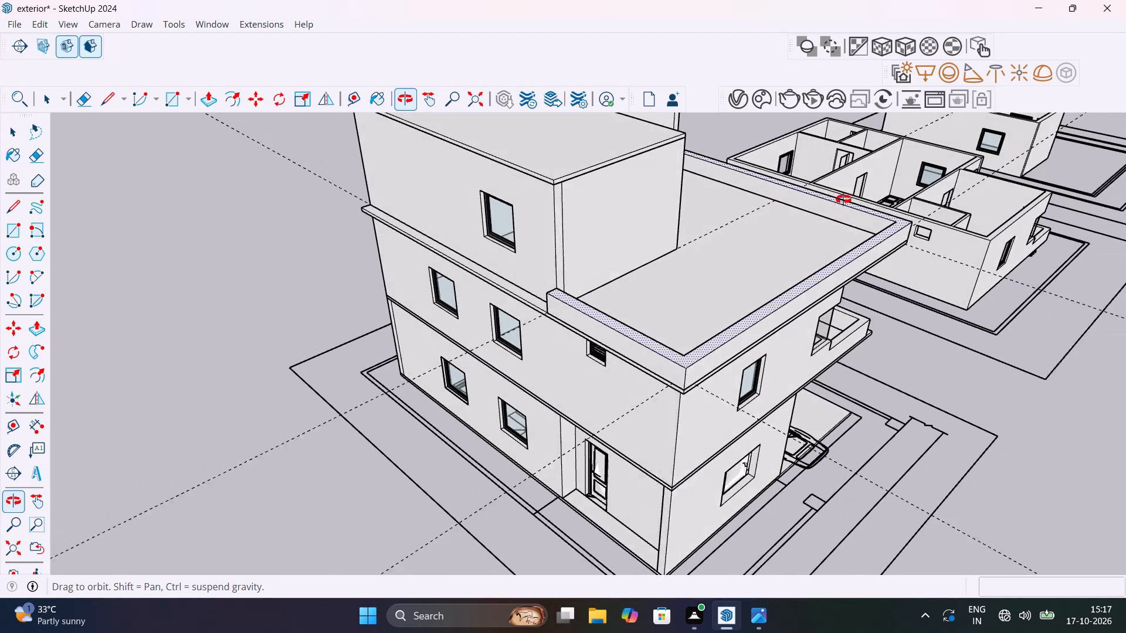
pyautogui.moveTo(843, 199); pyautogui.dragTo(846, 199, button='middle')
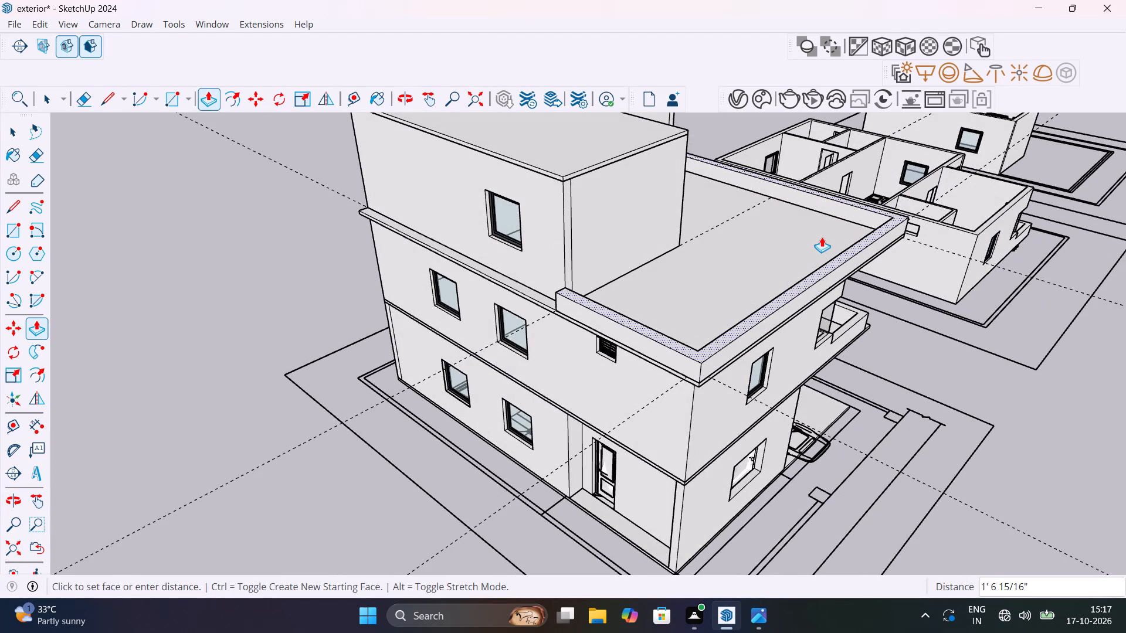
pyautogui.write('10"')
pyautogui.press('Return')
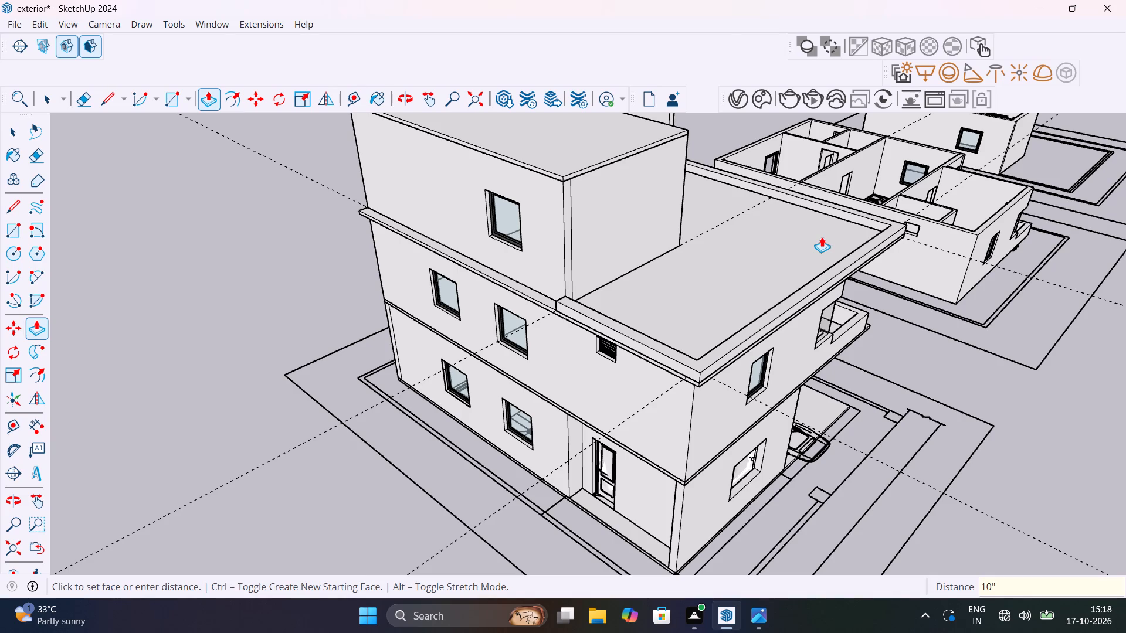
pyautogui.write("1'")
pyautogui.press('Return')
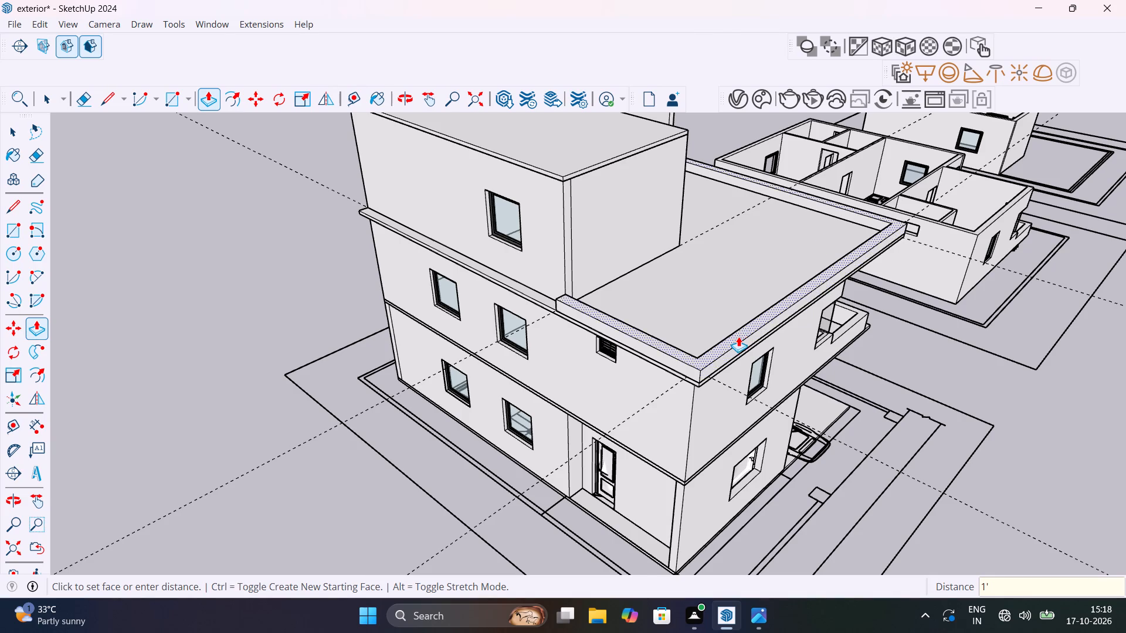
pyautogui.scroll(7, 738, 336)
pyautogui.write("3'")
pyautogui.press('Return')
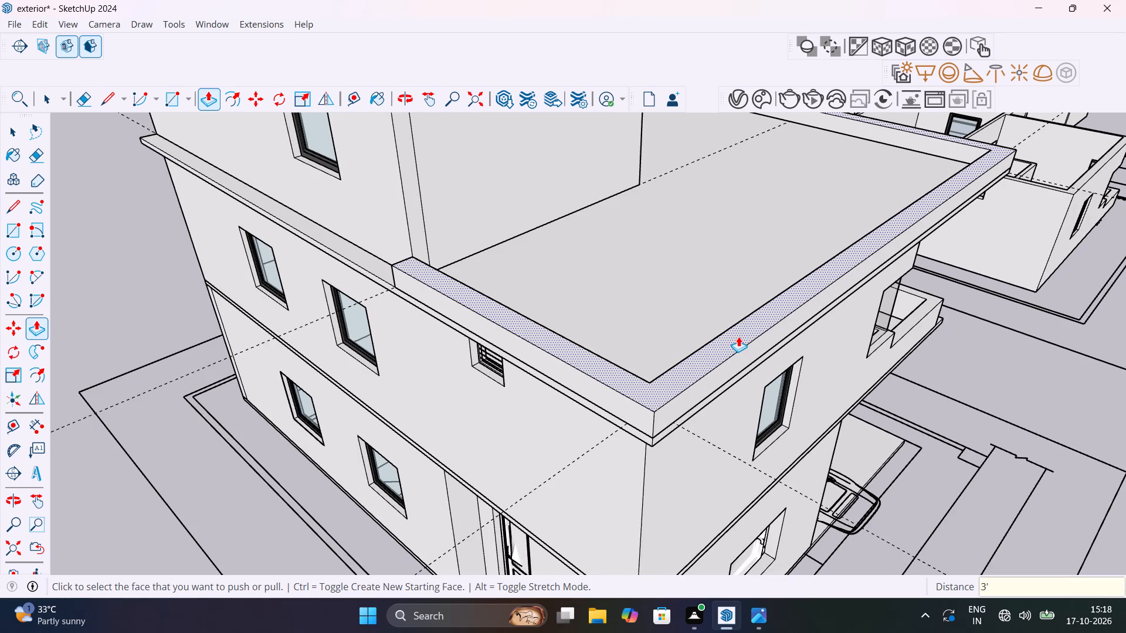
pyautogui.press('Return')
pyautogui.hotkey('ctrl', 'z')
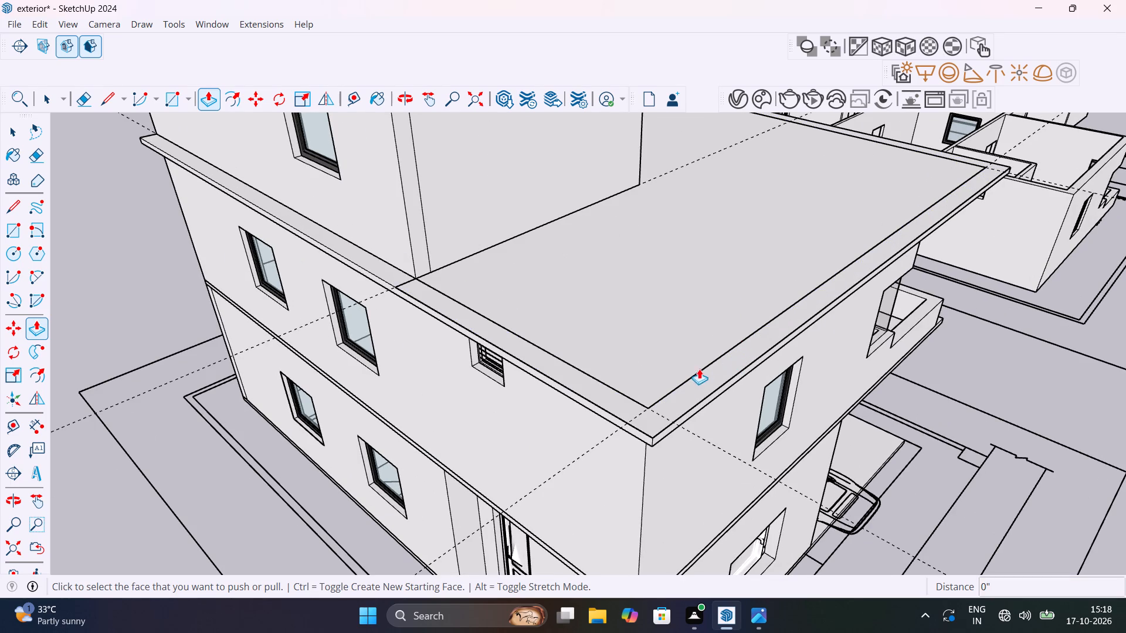
# Extrude the merged terrace border strip upward 3' to form the parapet wall.
pyautogui.press('space')
pyautogui.click(708, 387)
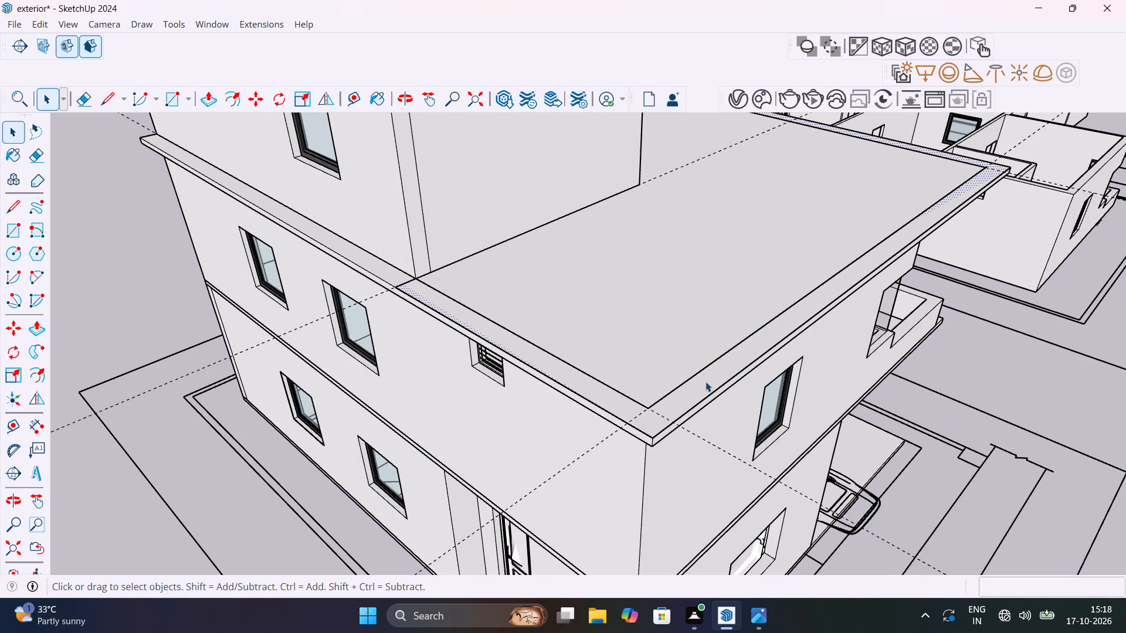
pyautogui.scroll(2, 706, 382)
pyautogui.press('p')
pyautogui.click(707, 384)
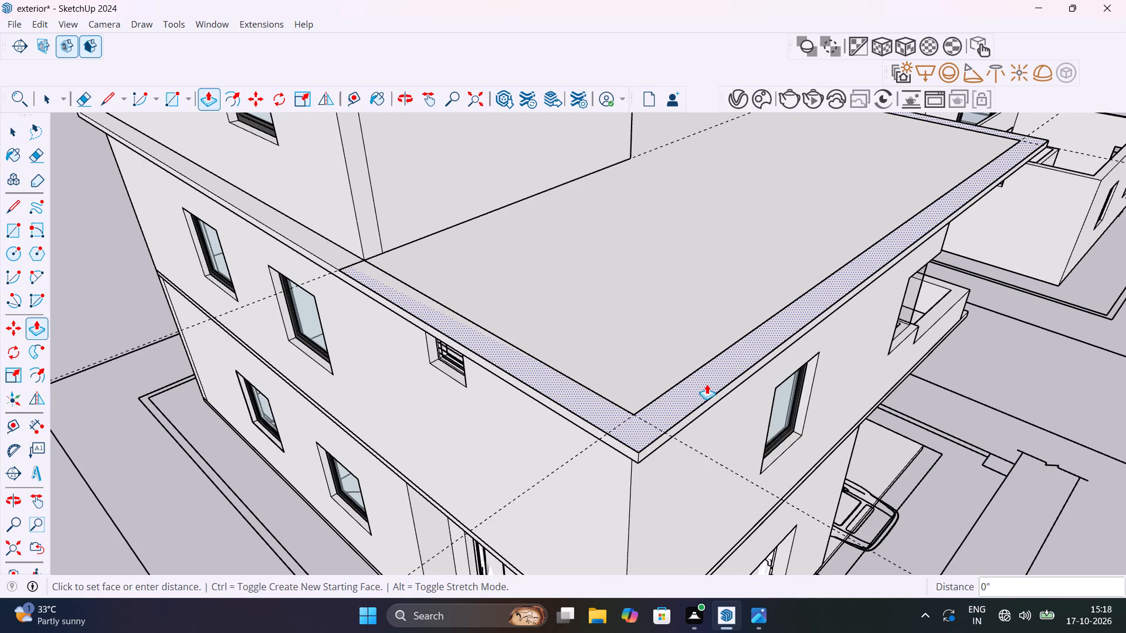
pyautogui.write("3'")
pyautogui.press('Return')
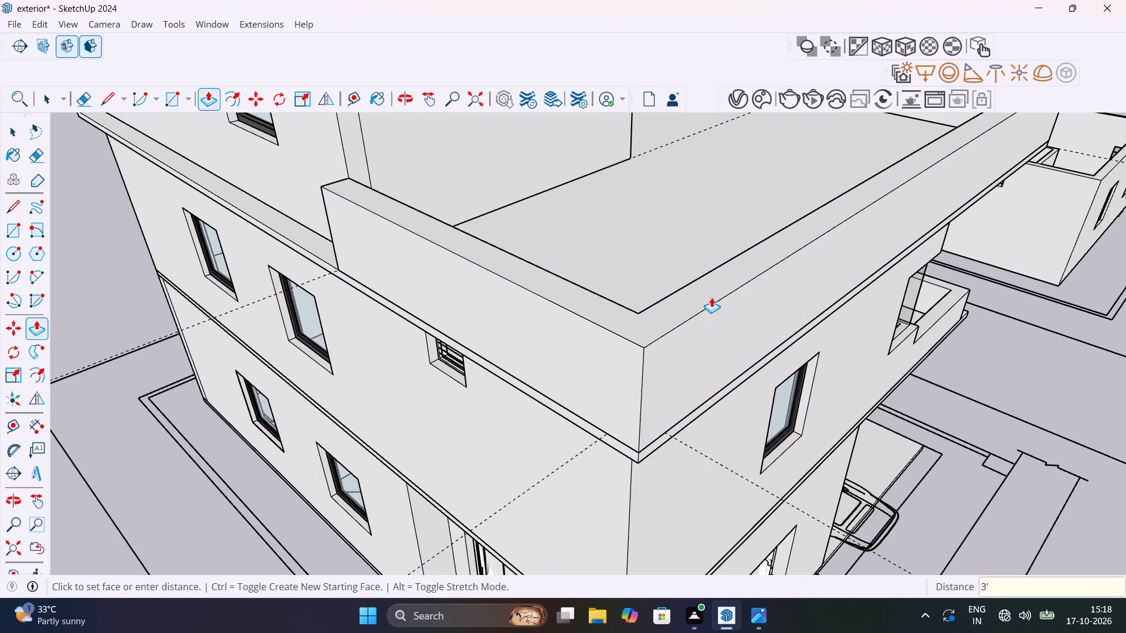
pyautogui.scroll(-20, 711, 297)
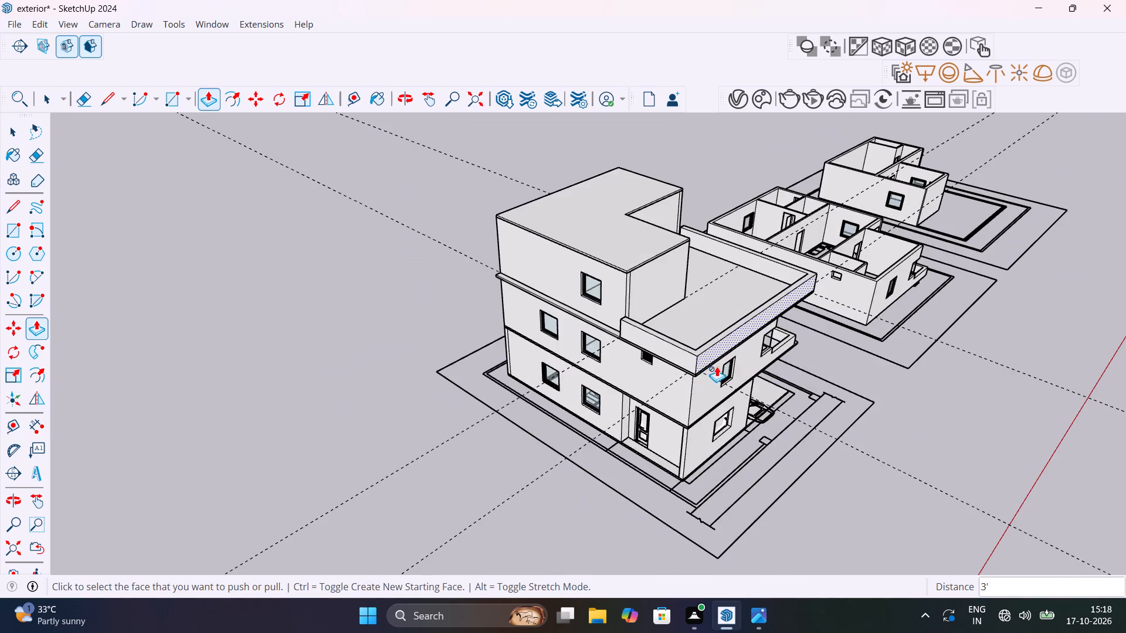
pyautogui.moveTo(753, 362); pyautogui.dragTo(457, 366, button='middle')
pyautogui.press('space')
# Copy the parapet's three inner top edges a short distance toward the outer side of the parapet away from the balcony.
pyautogui.scroll(7, 463, 298)
pyautogui.moveTo(524, 350); pyautogui.dragTo(596, 380, button='middle')
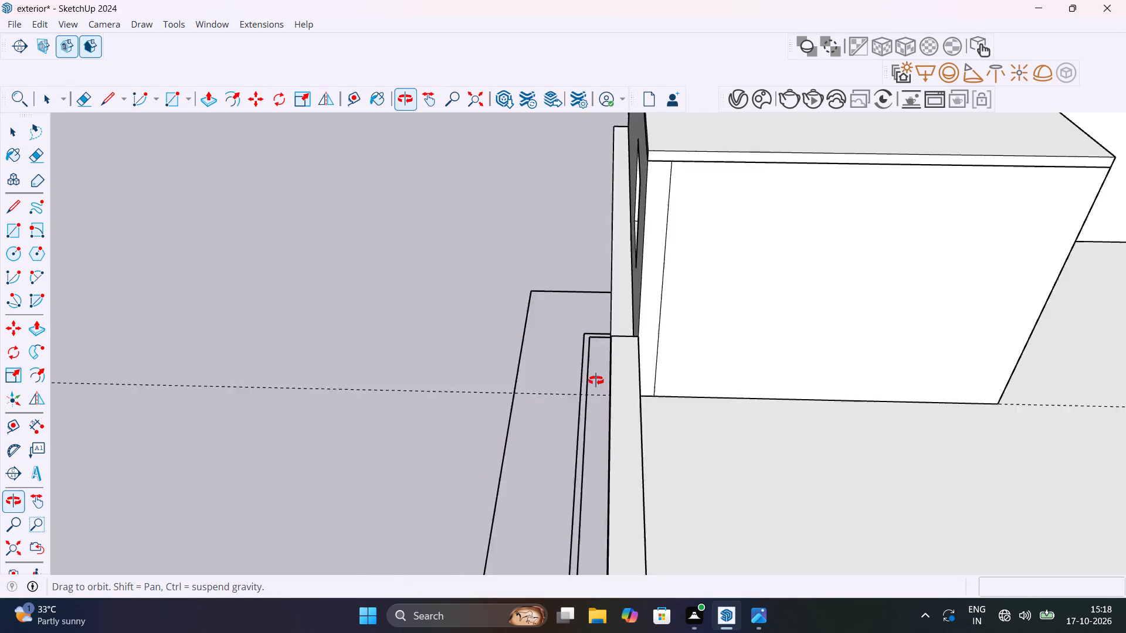
pyautogui.moveTo(596, 380); pyautogui.dragTo(630, 327, button='middle')
pyautogui.click(612, 376)
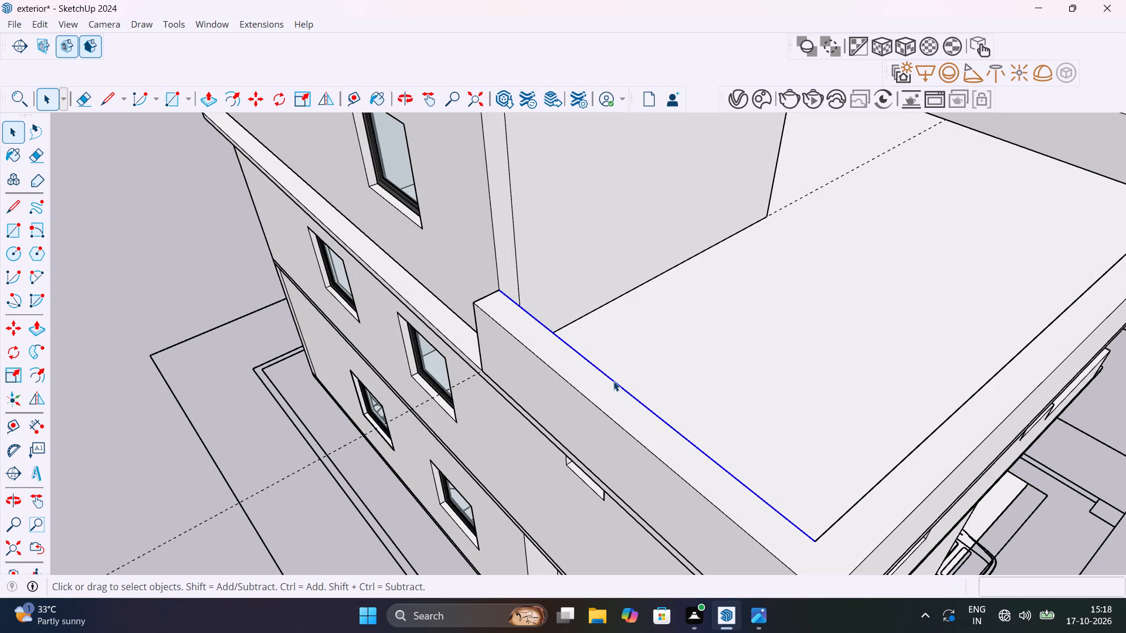
pyautogui.scroll(-3, 613, 379)
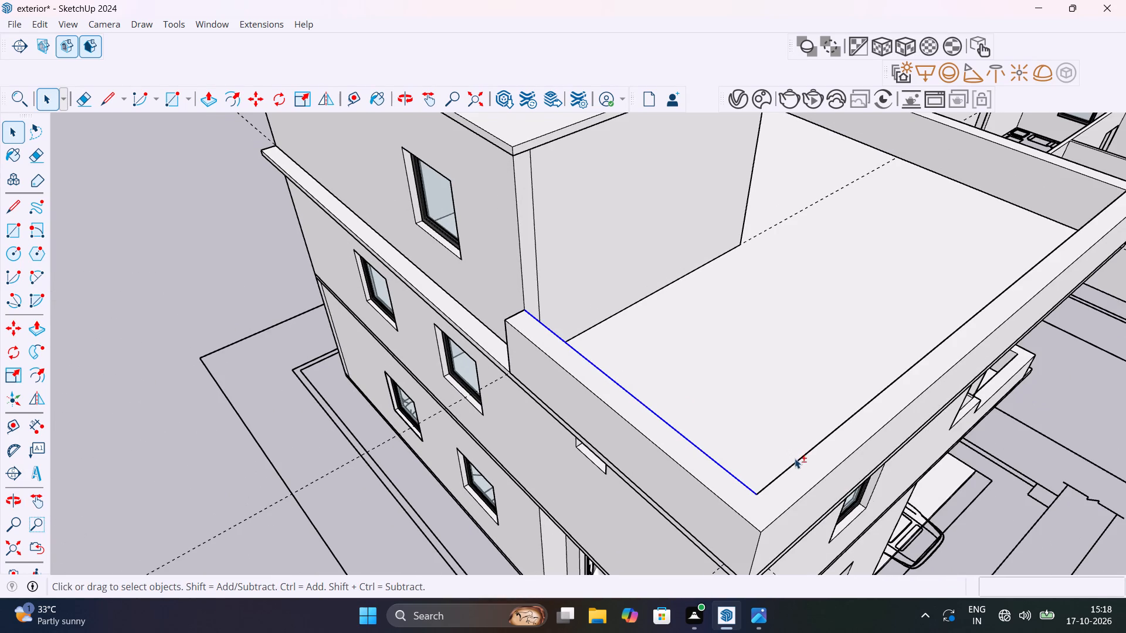
pyautogui.keyDown('shift'); pyautogui.click(797, 460); pyautogui.keyUp('shift')
pyautogui.keyDown('shift'); pyautogui.scroll(-8, 798, 462); pyautogui.keyUp('shift')
pyautogui.keyDown('shift'); pyautogui.moveTo(903, 287); pyautogui.dragTo(785, 328, button='middle'); pyautogui.keyUp('shift')
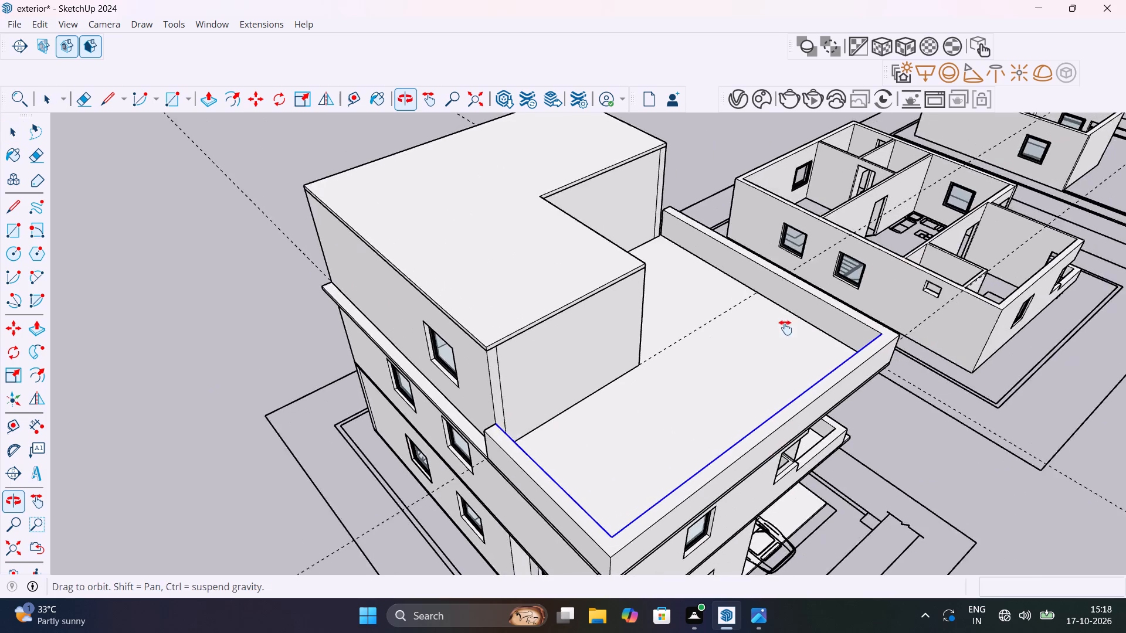
pyautogui.keyDown('shift'); pyautogui.moveTo(785, 328); pyautogui.dragTo(687, 338, button='middle'); pyautogui.keyUp('shift')
pyautogui.scroll(5, 764, 314)
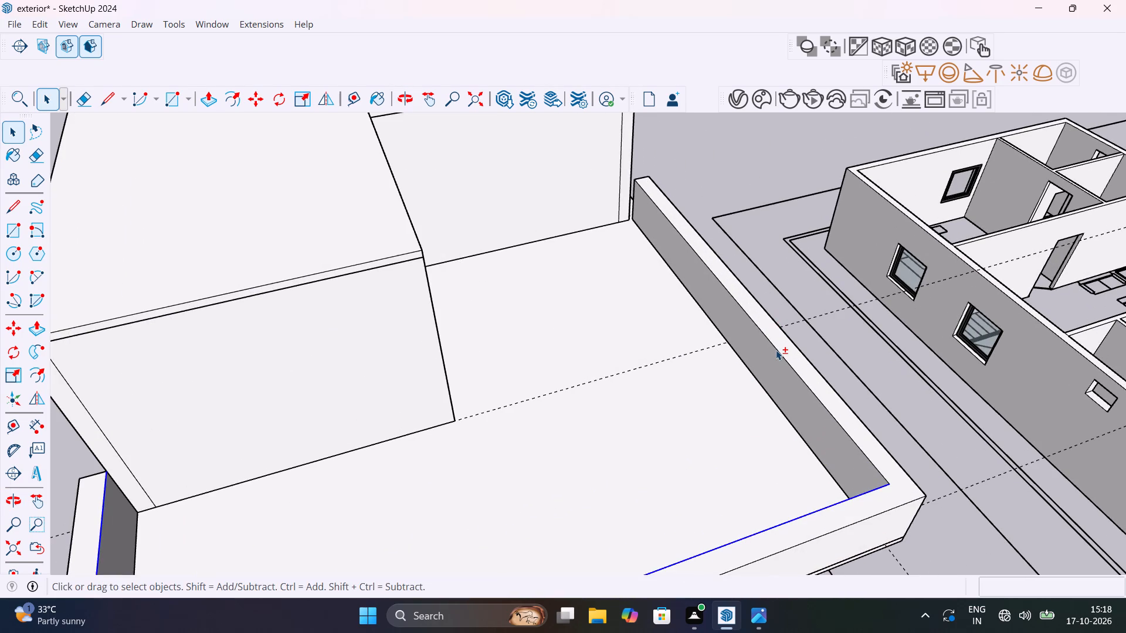
pyautogui.keyDown('shift'); pyautogui.click(782, 353); pyautogui.keyUp('shift')
pyautogui.scroll(-6, 782, 353)
pyautogui.scroll(2, 476, 411)
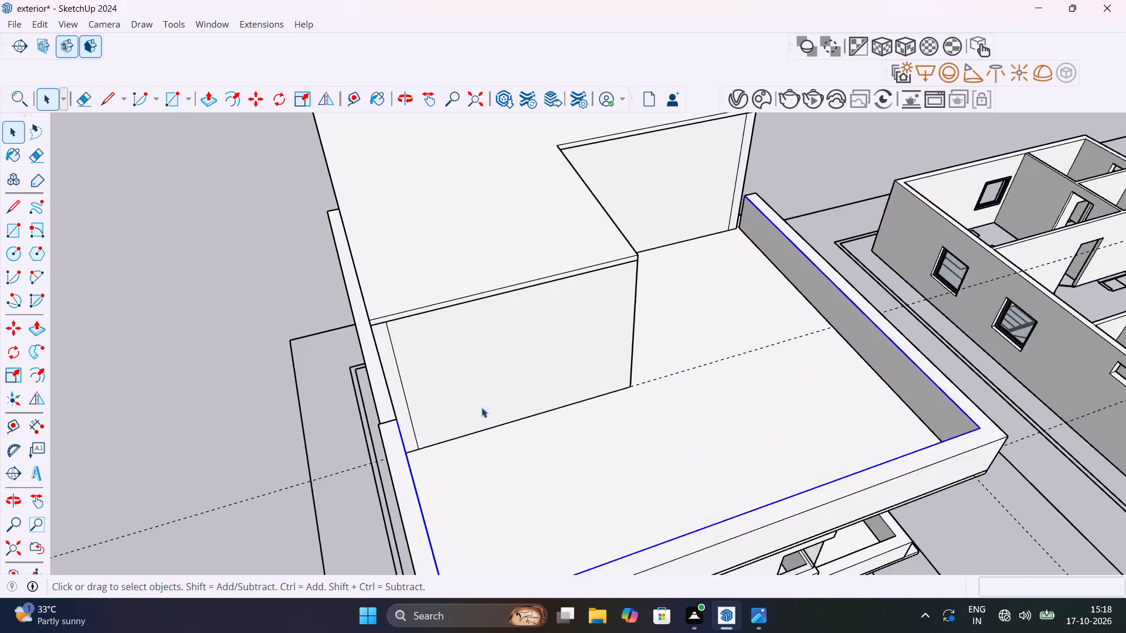
pyautogui.scroll(2, 481, 407)
pyautogui.moveTo(497, 414); pyautogui.dragTo(837, 399, button='middle')
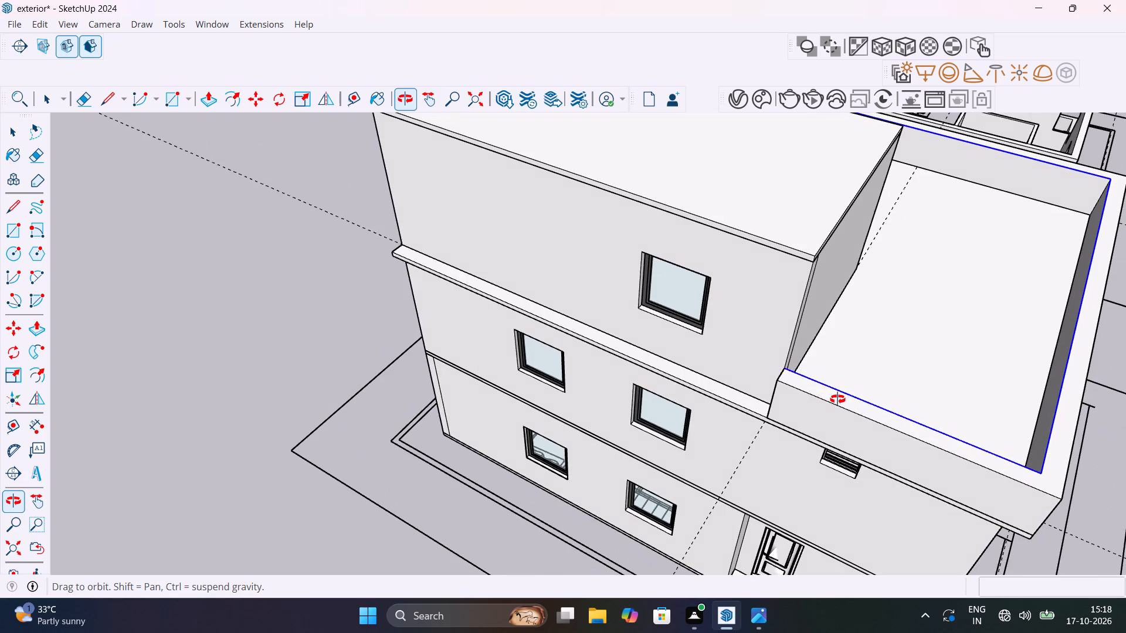
pyautogui.moveTo(837, 399); pyautogui.dragTo(849, 434, button='middle')
pyautogui.scroll(1, 849, 434)
pyautogui.scroll(8, 786, 414)
pyautogui.press('m')
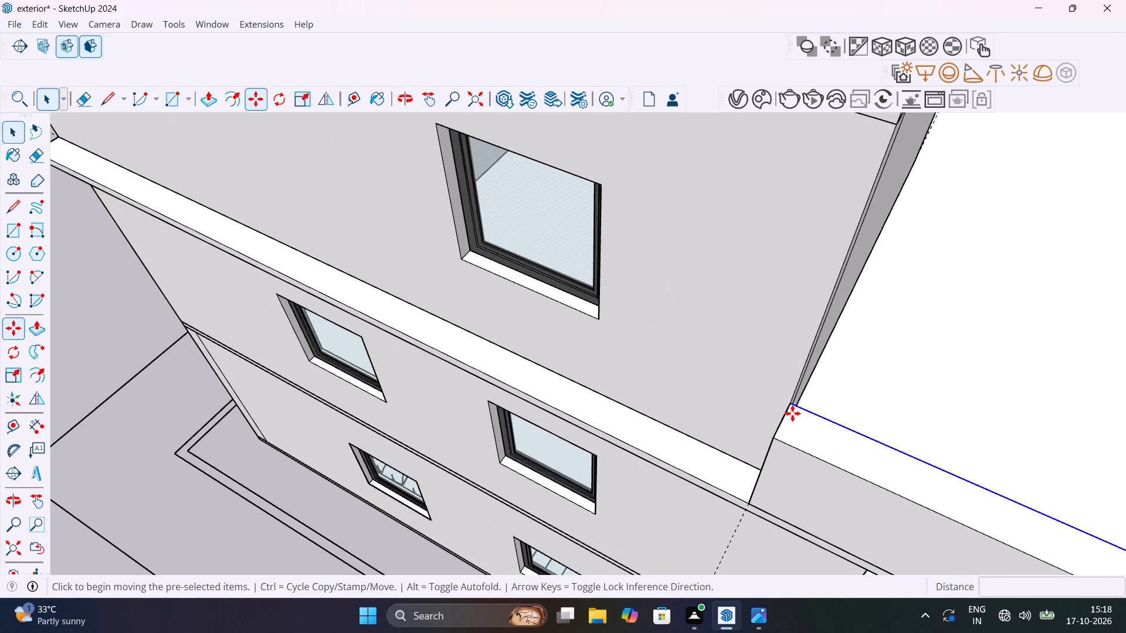
pyautogui.click(795, 406)
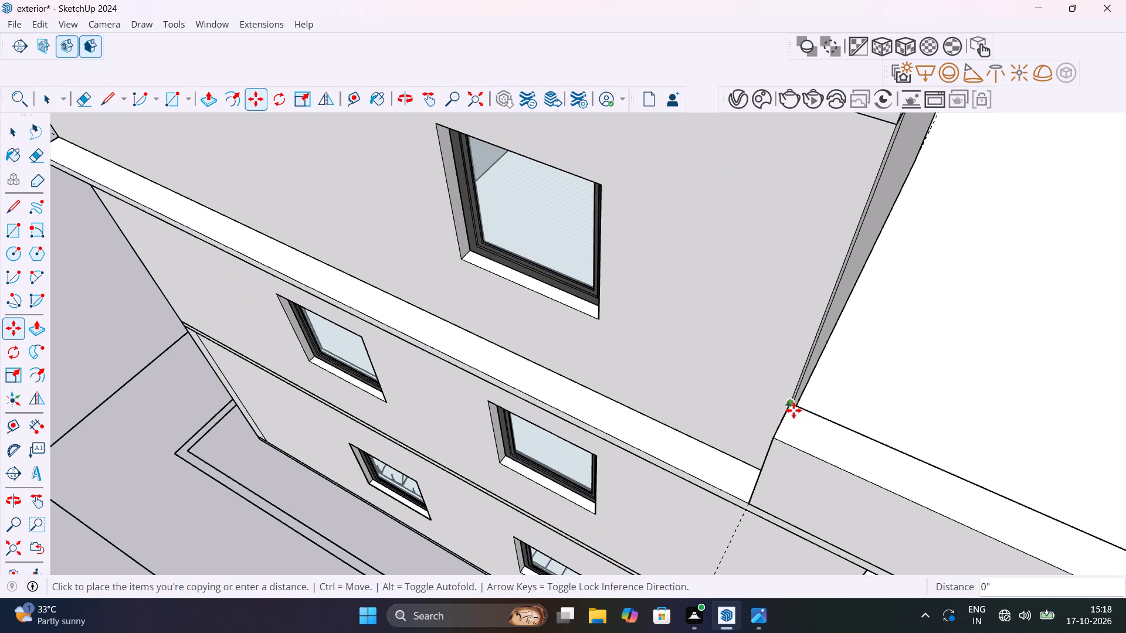
pyautogui.click(788, 416)
pyautogui.scroll(-15, 808, 421)
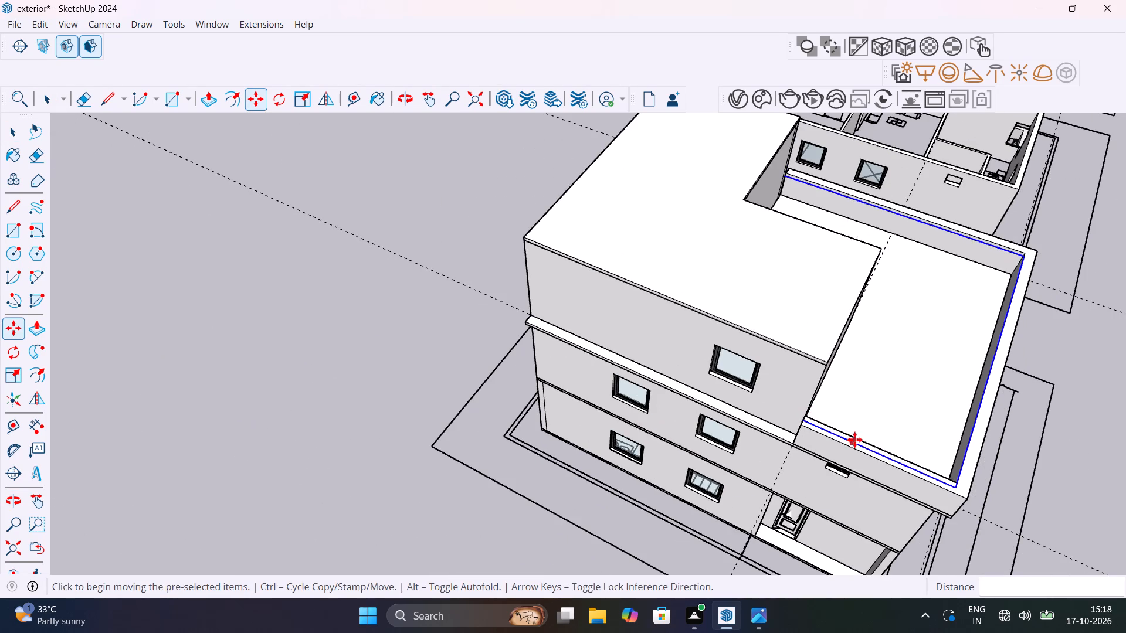
pyautogui.press('Escape')
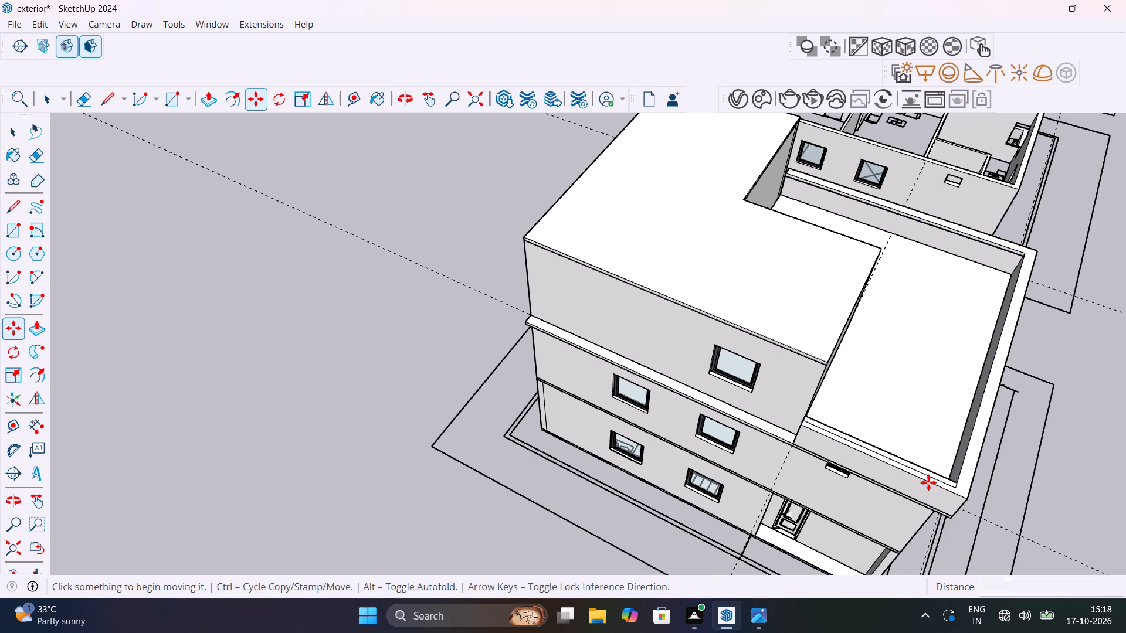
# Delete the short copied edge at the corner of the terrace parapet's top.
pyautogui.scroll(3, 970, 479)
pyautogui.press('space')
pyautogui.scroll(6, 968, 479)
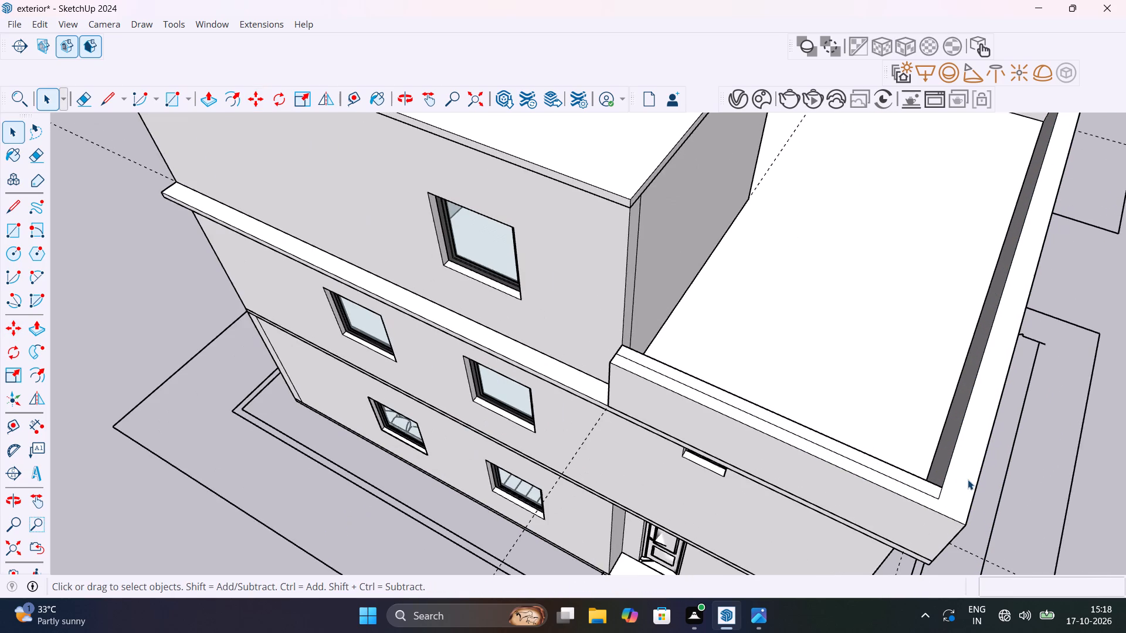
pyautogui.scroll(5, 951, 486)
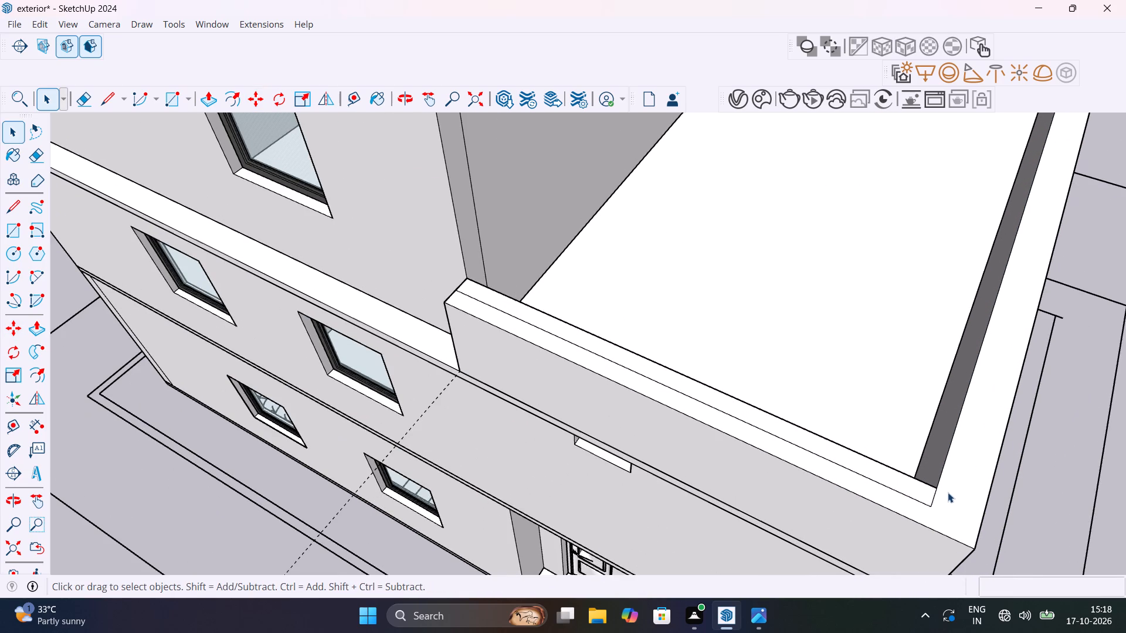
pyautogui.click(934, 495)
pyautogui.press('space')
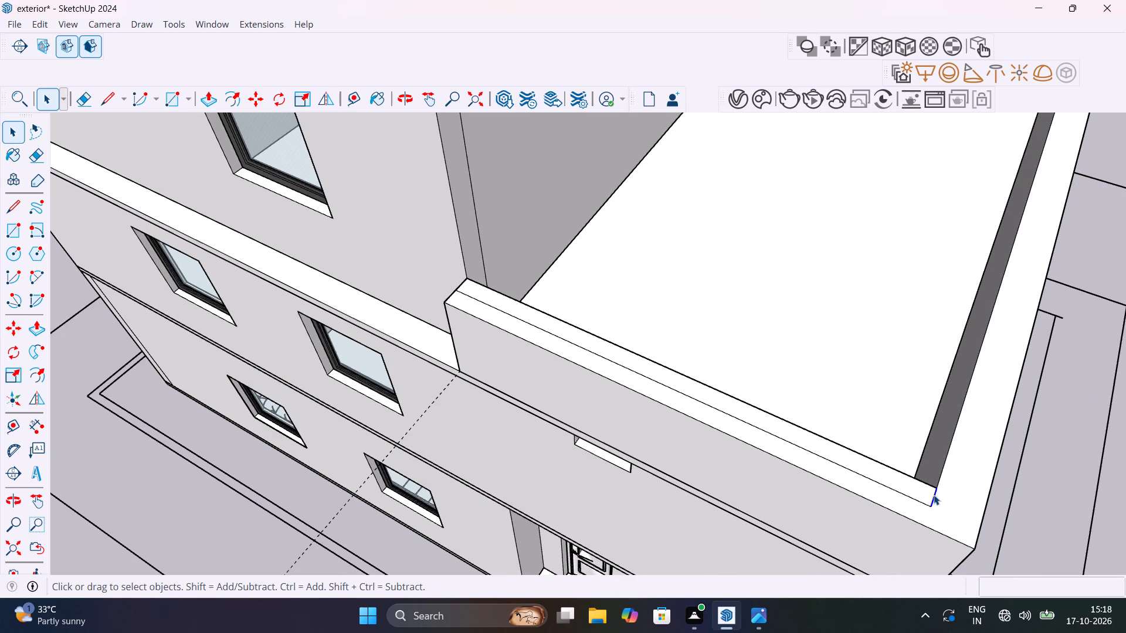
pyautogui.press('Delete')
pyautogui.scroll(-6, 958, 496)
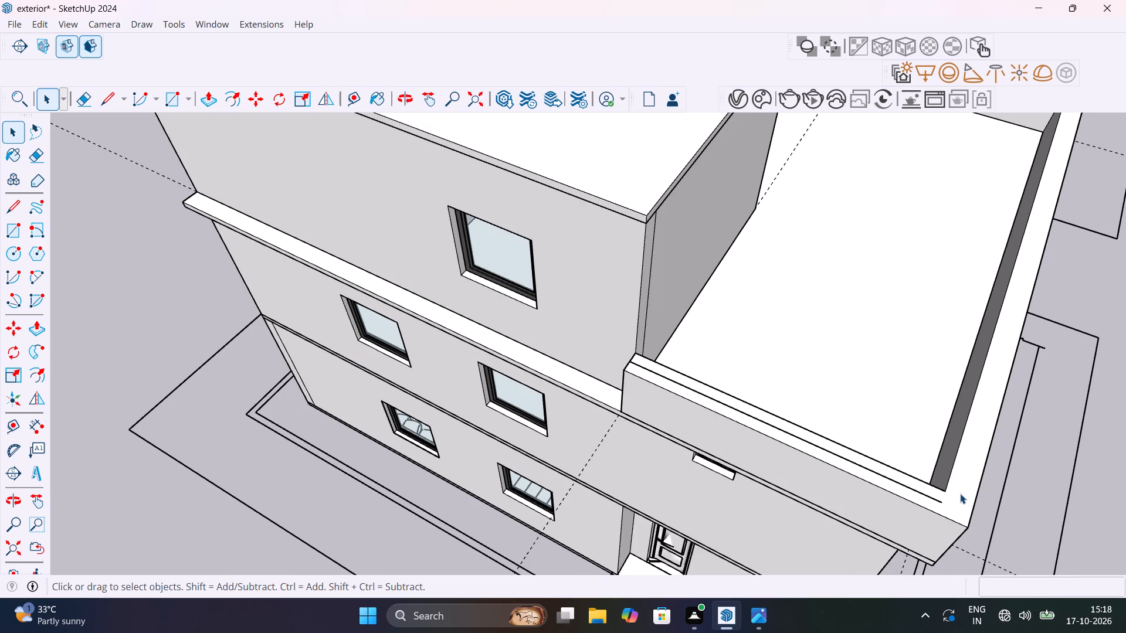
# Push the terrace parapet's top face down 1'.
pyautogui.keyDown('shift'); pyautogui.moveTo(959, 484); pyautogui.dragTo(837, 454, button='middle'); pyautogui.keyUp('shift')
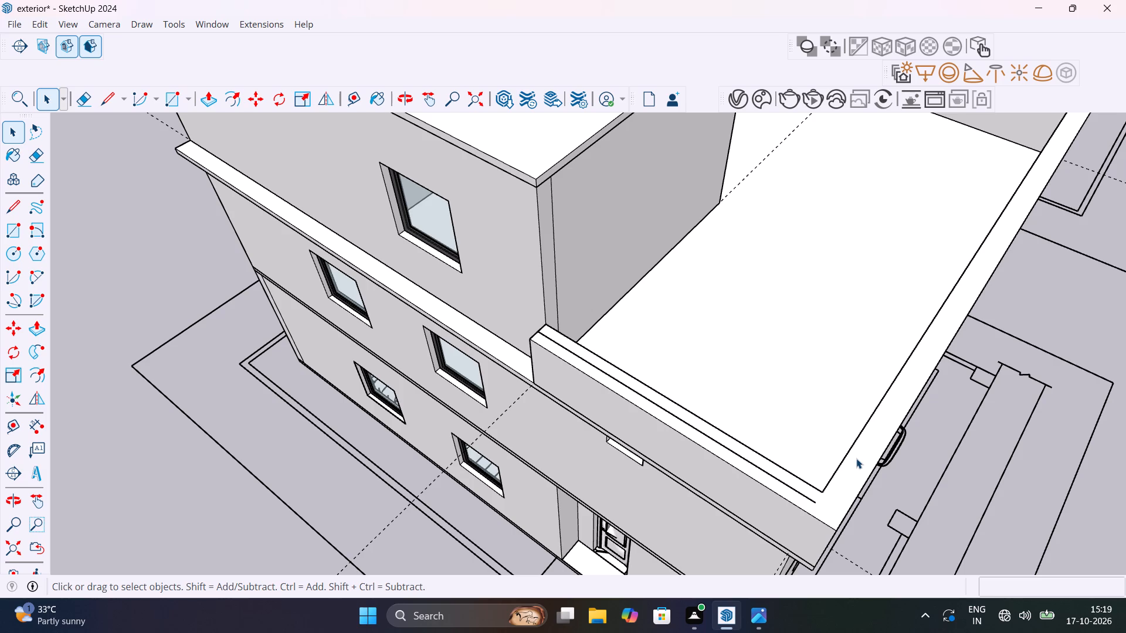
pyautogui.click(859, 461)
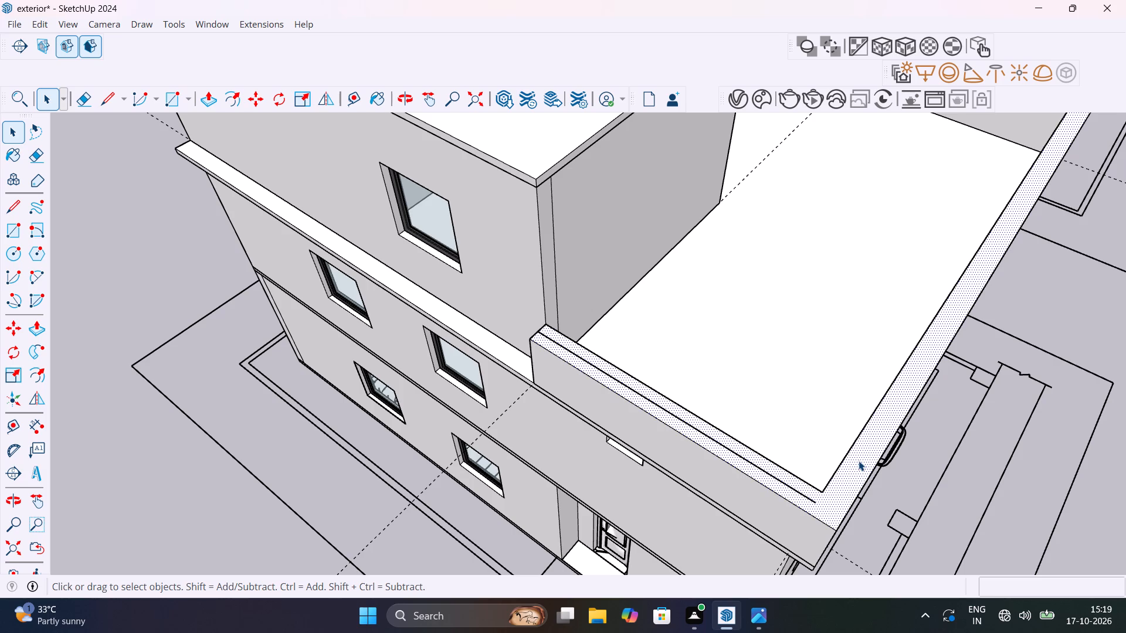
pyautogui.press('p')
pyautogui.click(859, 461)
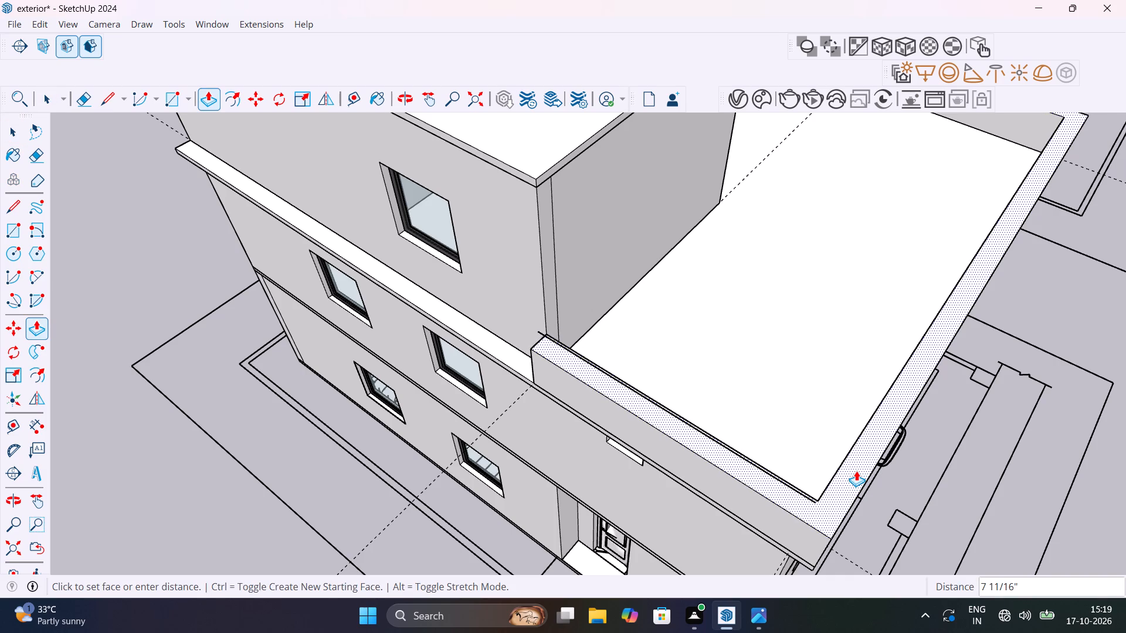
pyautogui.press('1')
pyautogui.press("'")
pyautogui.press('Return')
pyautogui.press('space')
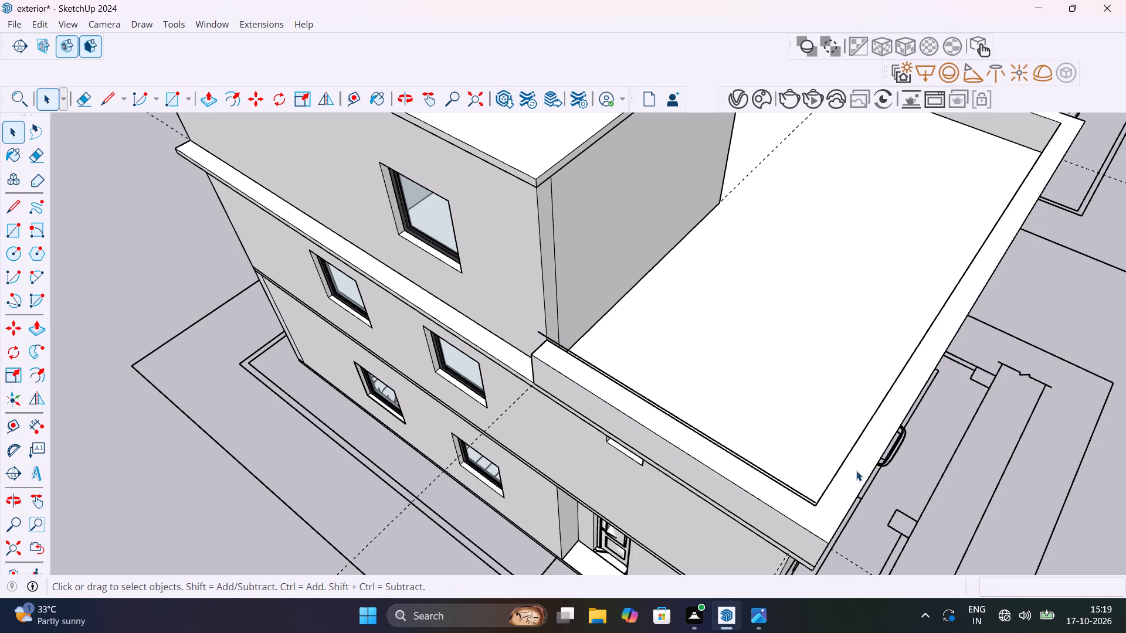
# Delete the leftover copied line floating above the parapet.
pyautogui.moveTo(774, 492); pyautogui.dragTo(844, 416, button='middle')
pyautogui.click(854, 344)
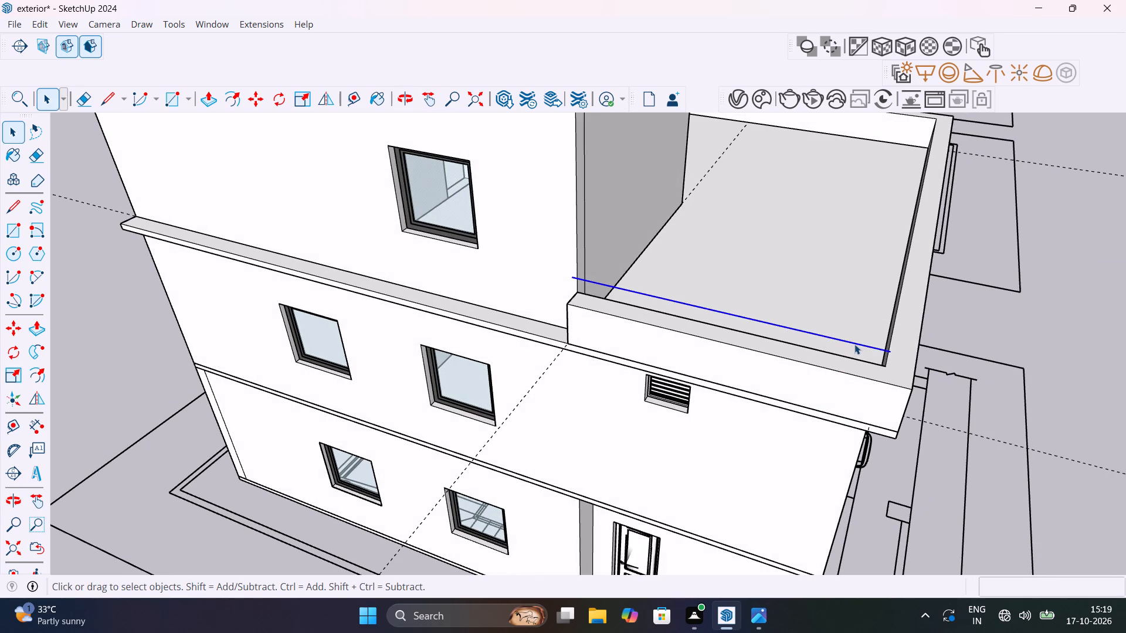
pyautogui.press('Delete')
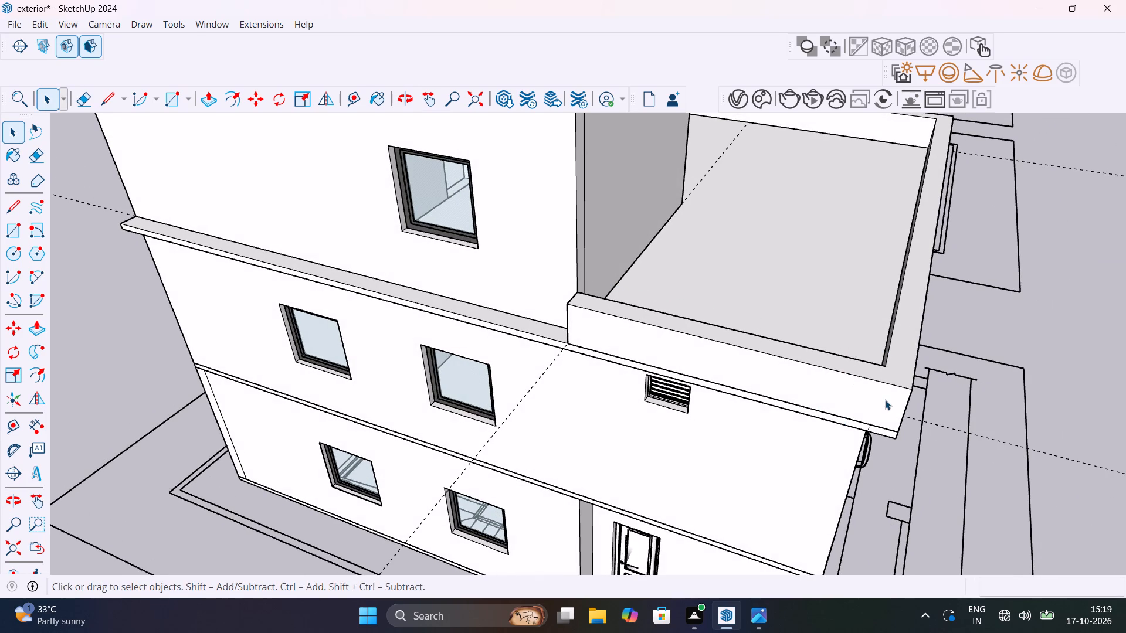
# Undo the line deletions, the 1' lowering, the copied top lines and the terrace parapet's 3' extrusion.
pyautogui.moveTo(885, 400); pyautogui.dragTo(832, 401, button='middle')
pyautogui.scroll(1, 832, 401)
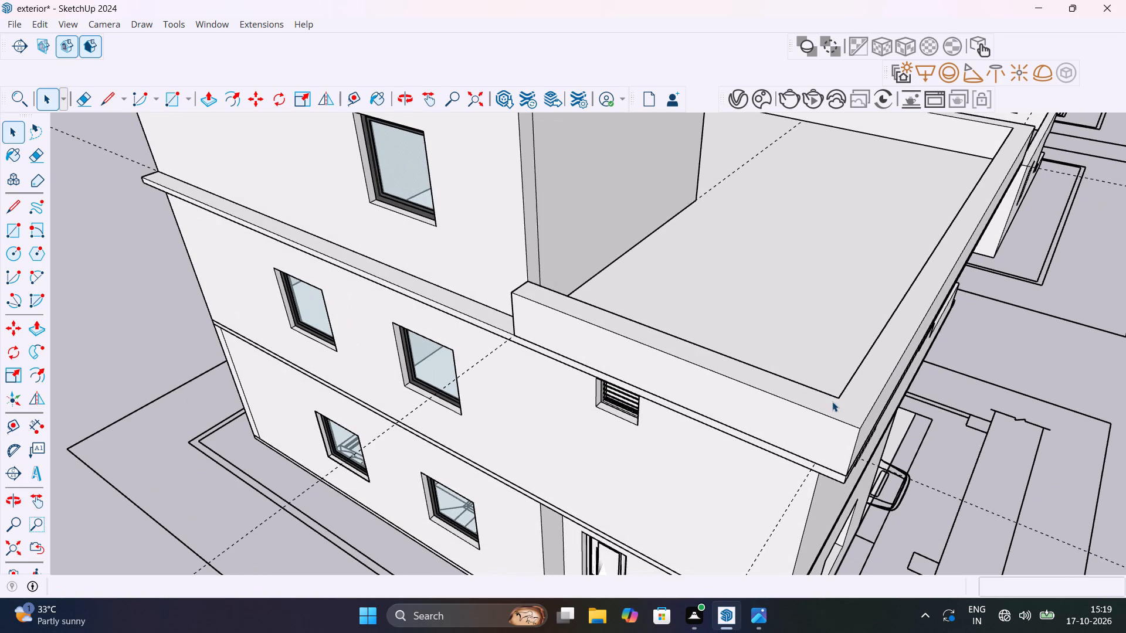
pyautogui.hotkey('ctrl', 'z')
pyautogui.hotkey('ctrl', 'z')
pyautogui.hotkey('ctrl', 'z')
pyautogui.hotkey('ctrl', 'z')
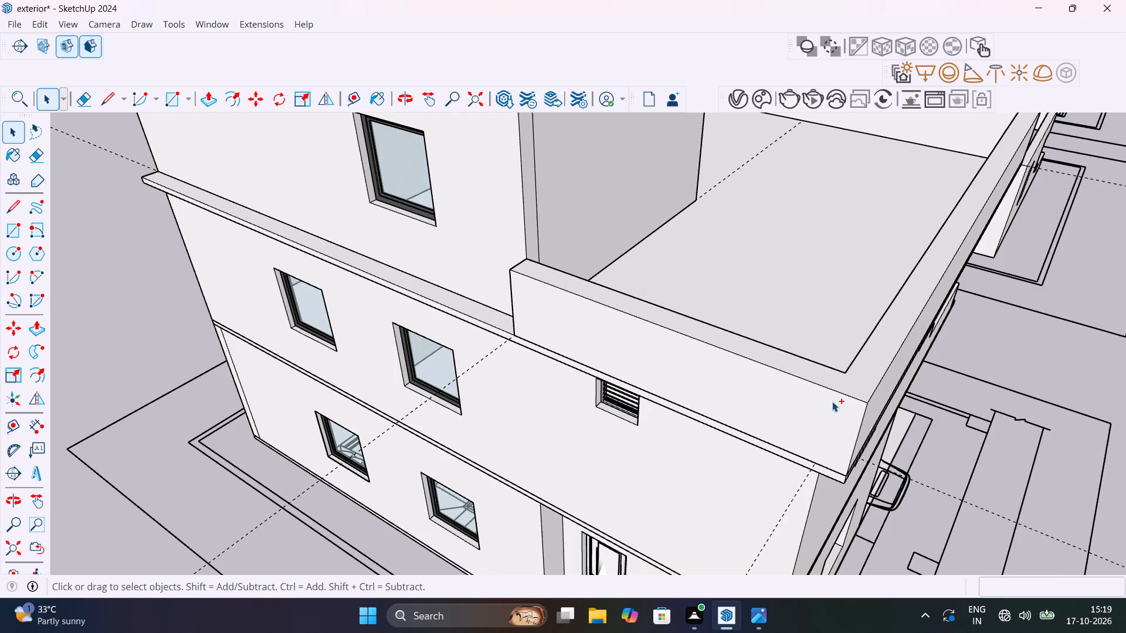
pyautogui.hotkey('ctrl', 'z')
# Extrude the terrace border strip upward 1' to form a low parapet.
pyautogui.click(852, 438)
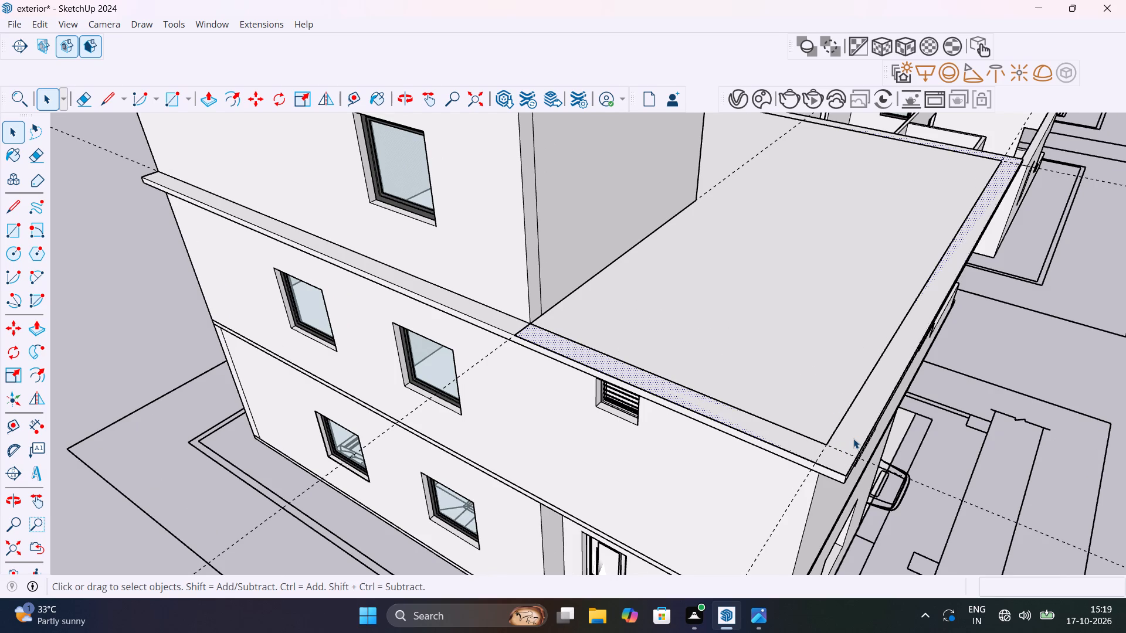
pyautogui.press('p')
pyautogui.click(853, 438)
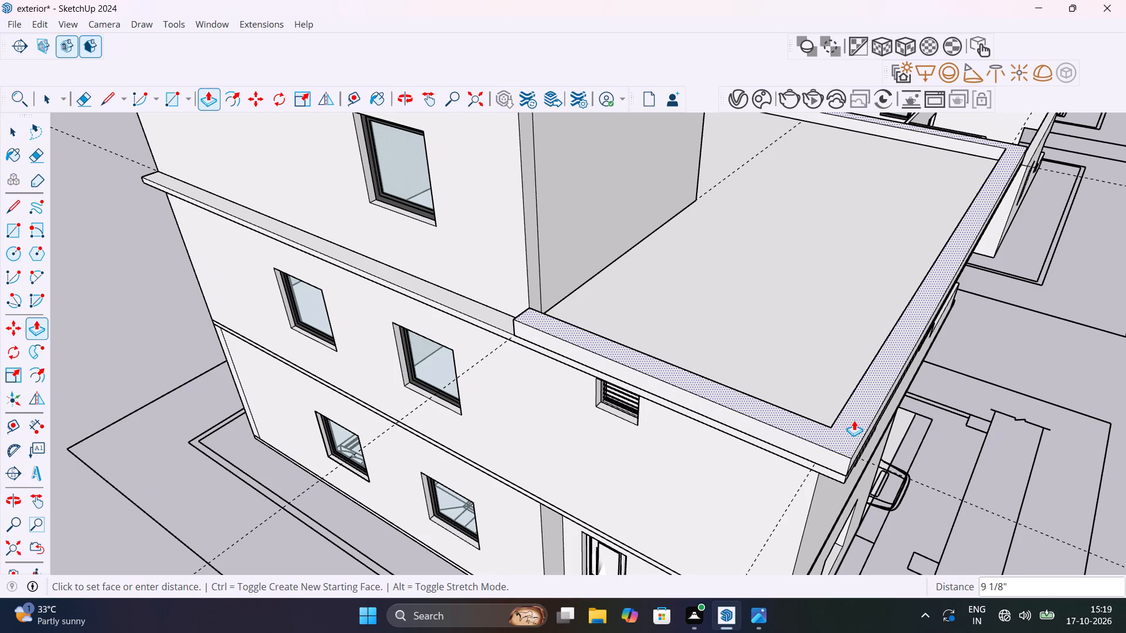
pyautogui.write("1'")
pyautogui.press('Return')
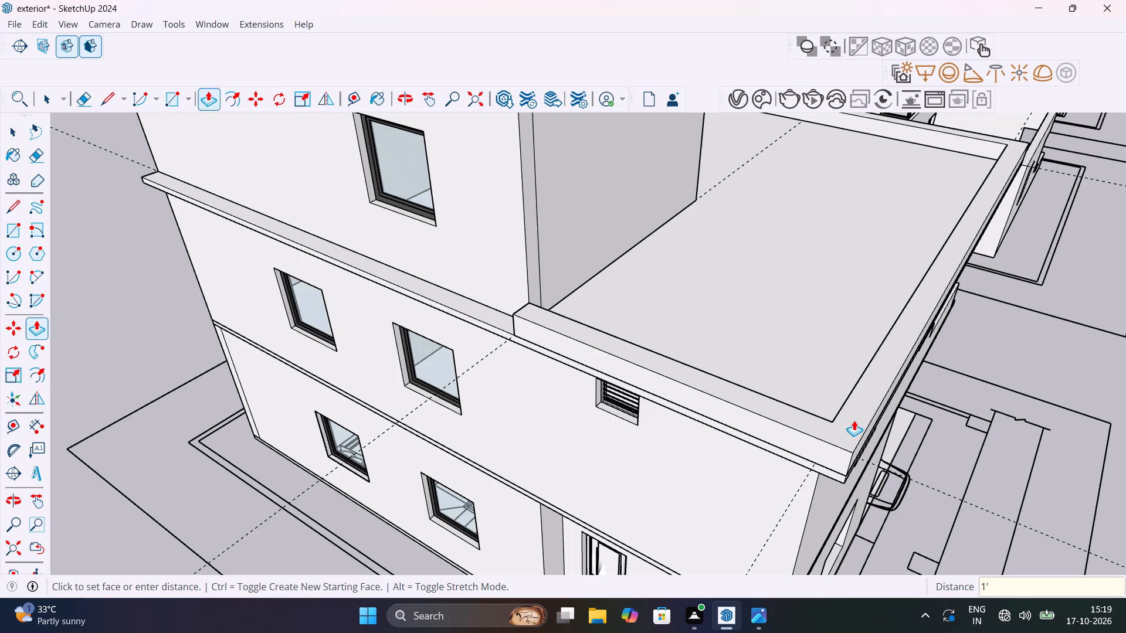
pyautogui.press('space')
# Copy the parapet's outer top edge above the windowed facade 6" inward to the midpoint of the parapet's thickness.
pyautogui.scroll(3, 569, 343)
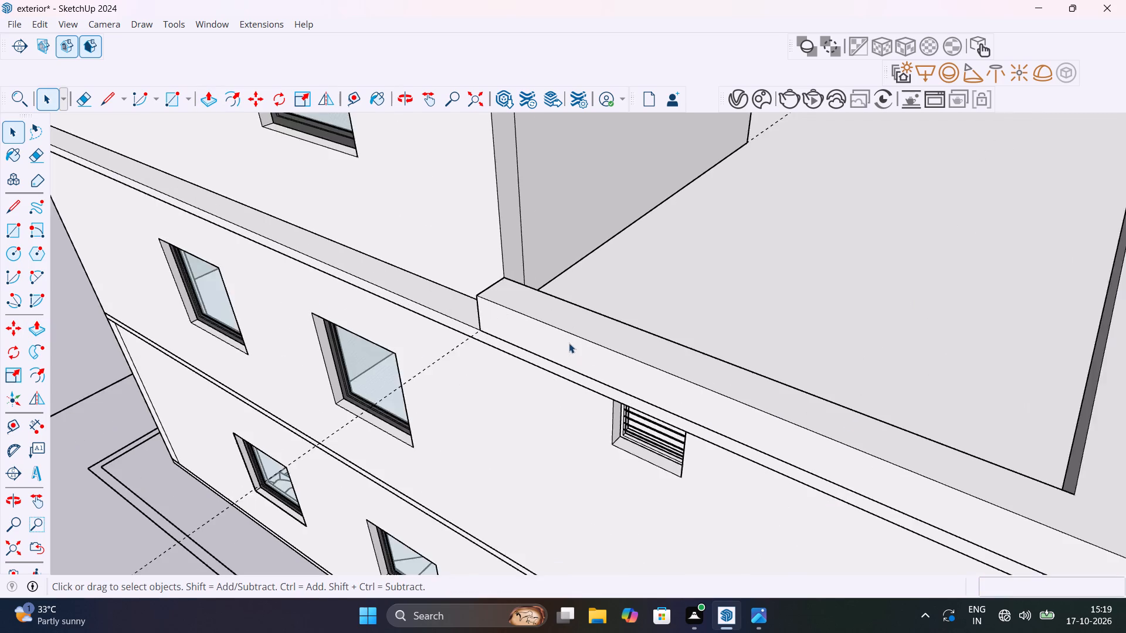
pyautogui.scroll(4, 569, 343)
pyautogui.moveTo(604, 371); pyautogui.dragTo(972, 469, button='middle')
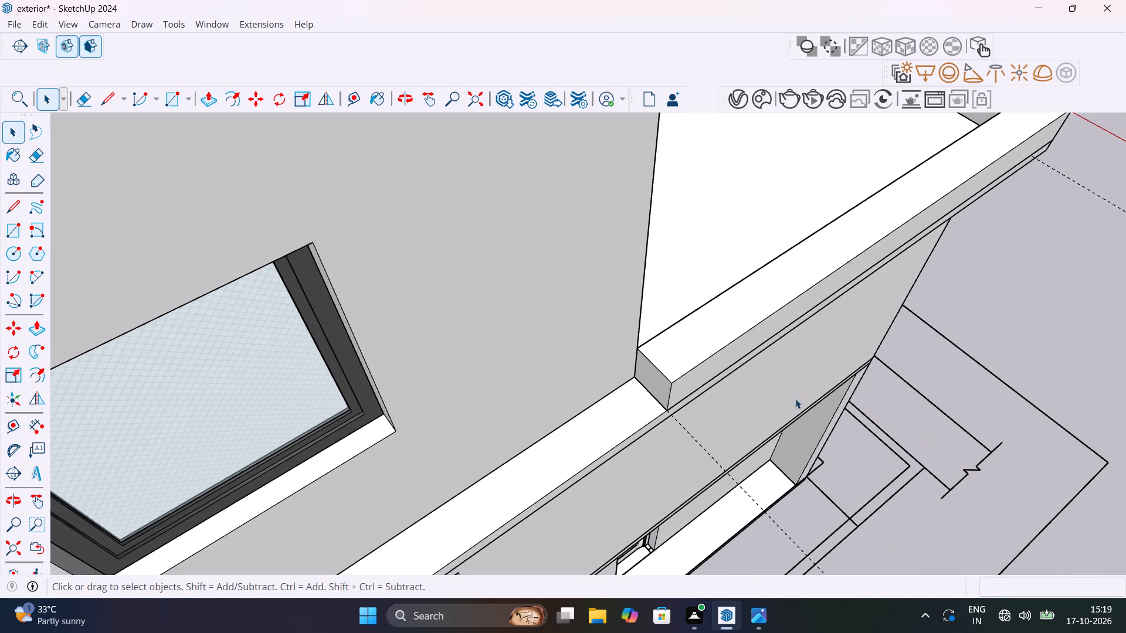
pyautogui.moveTo(784, 410); pyautogui.dragTo(770, 450, button='middle')
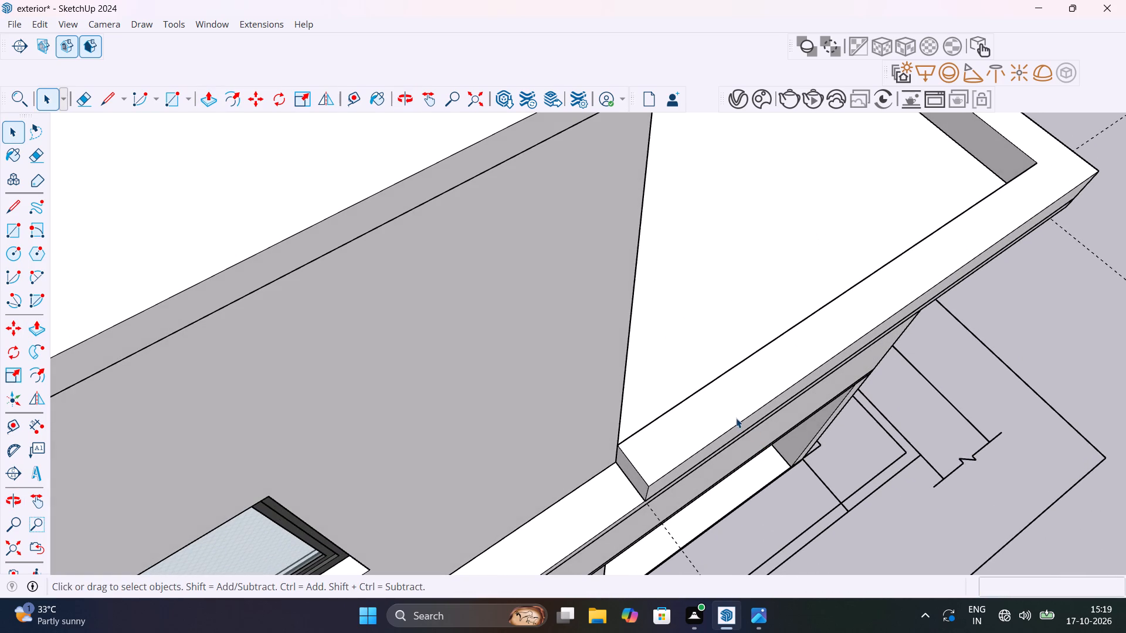
pyautogui.click(738, 422)
pyautogui.press('m')
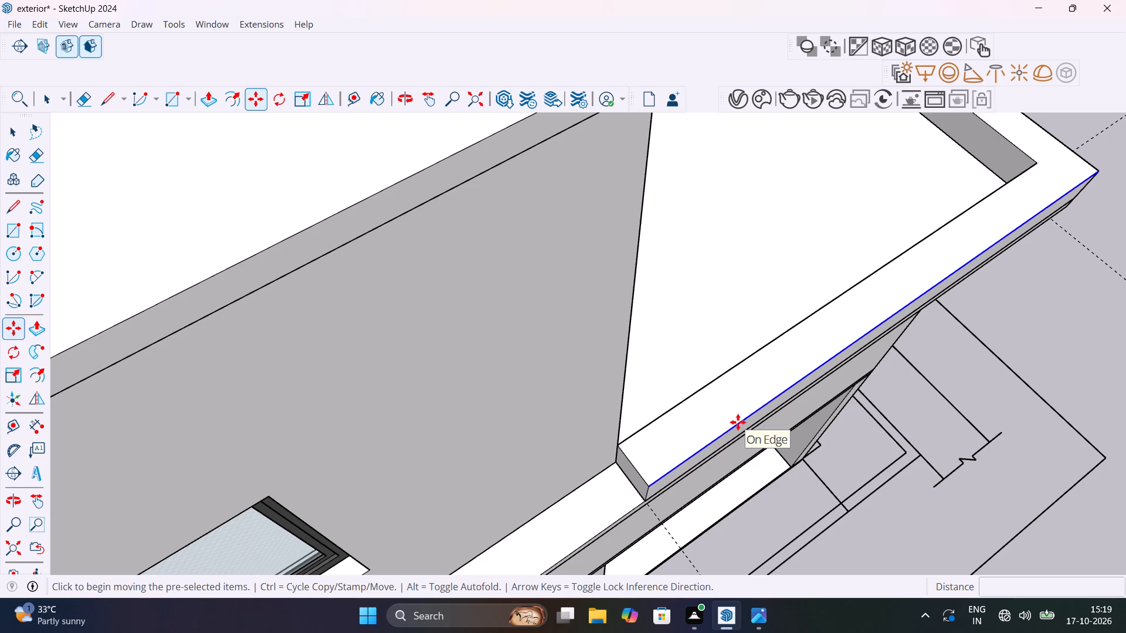
pyautogui.click(646, 486)
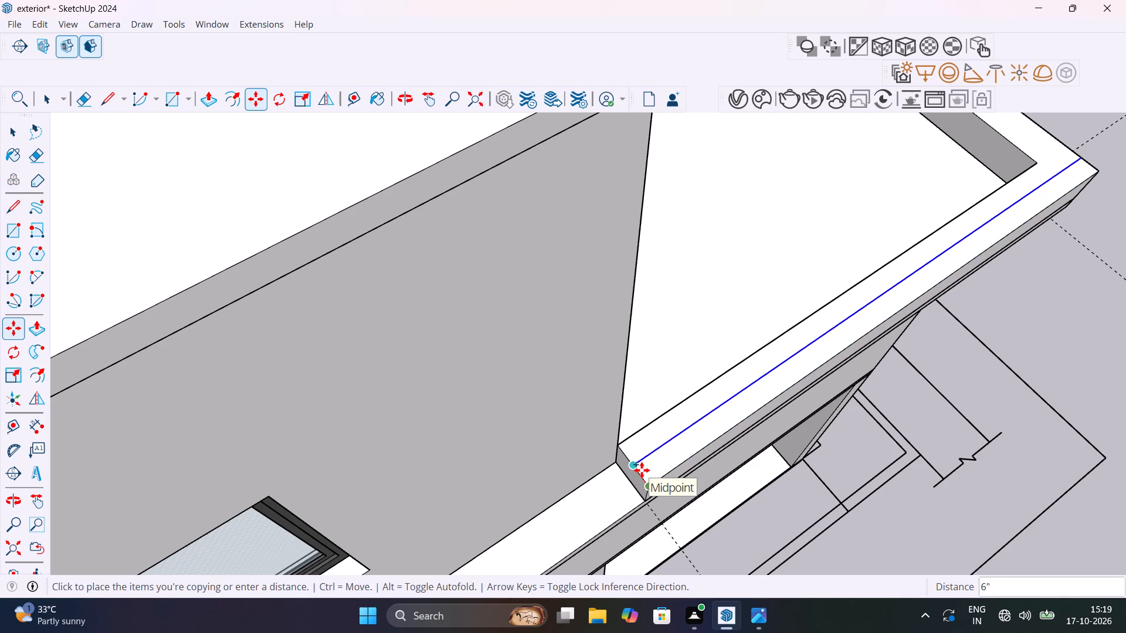
pyautogui.click(642, 470)
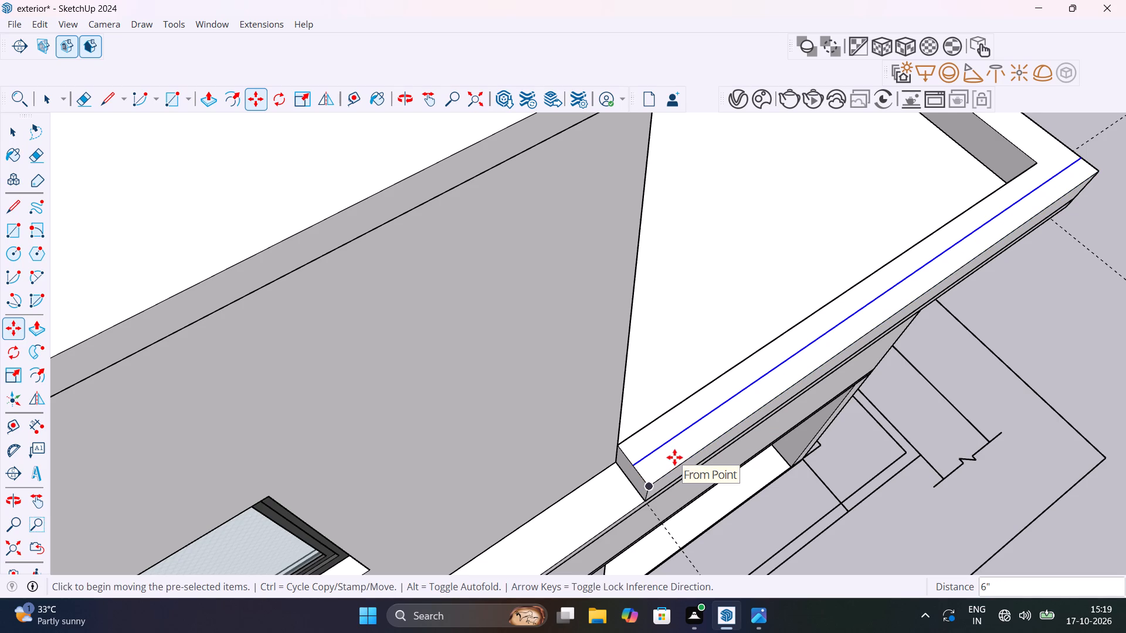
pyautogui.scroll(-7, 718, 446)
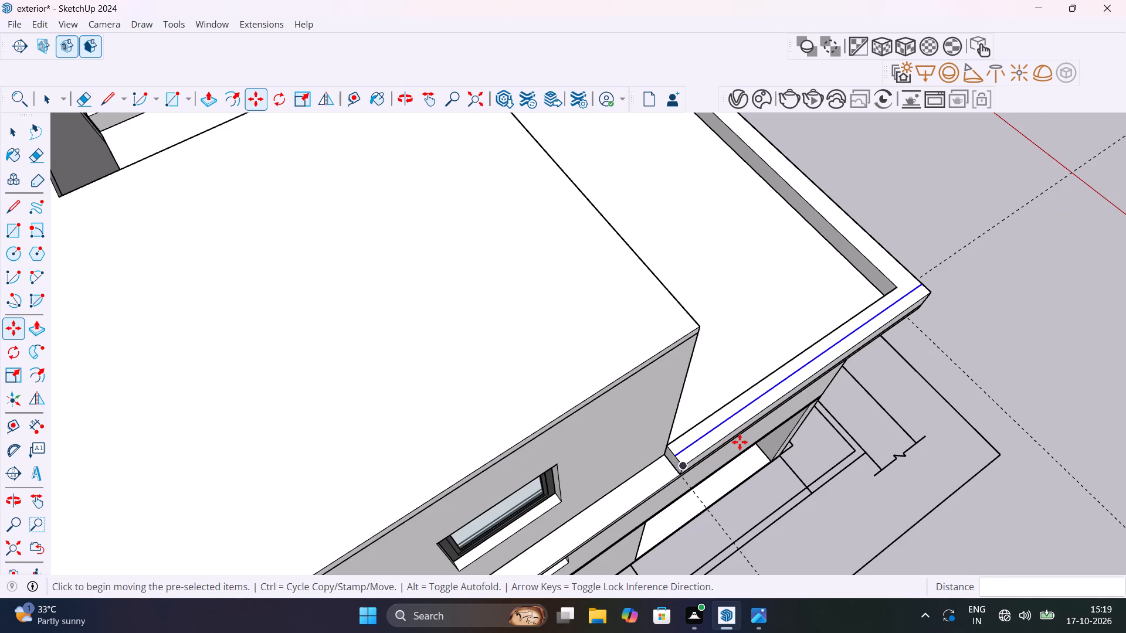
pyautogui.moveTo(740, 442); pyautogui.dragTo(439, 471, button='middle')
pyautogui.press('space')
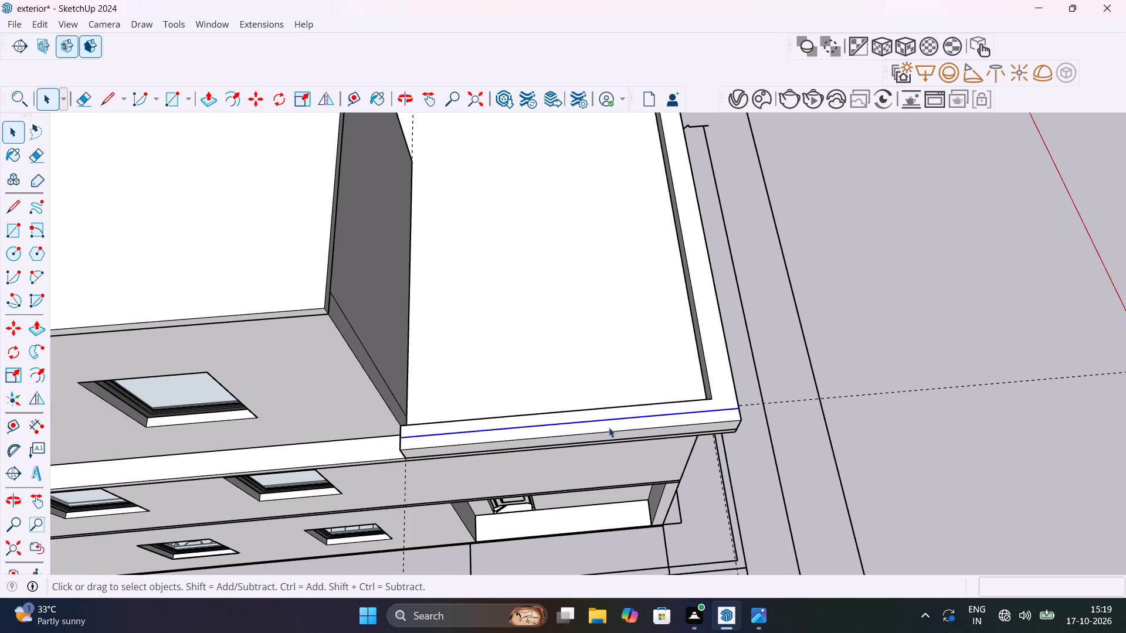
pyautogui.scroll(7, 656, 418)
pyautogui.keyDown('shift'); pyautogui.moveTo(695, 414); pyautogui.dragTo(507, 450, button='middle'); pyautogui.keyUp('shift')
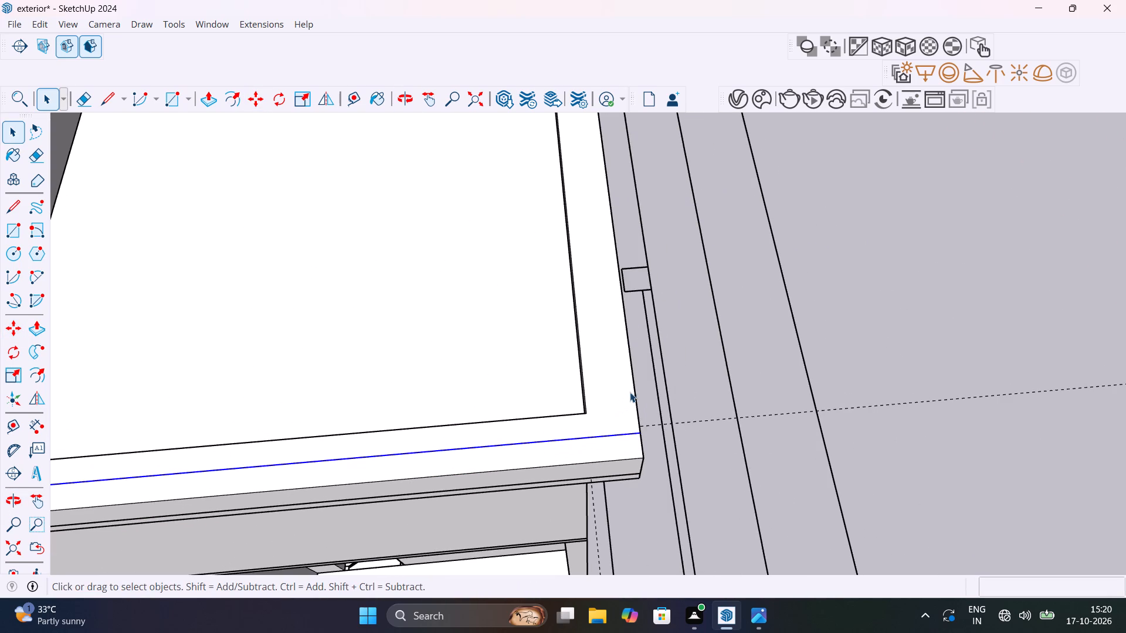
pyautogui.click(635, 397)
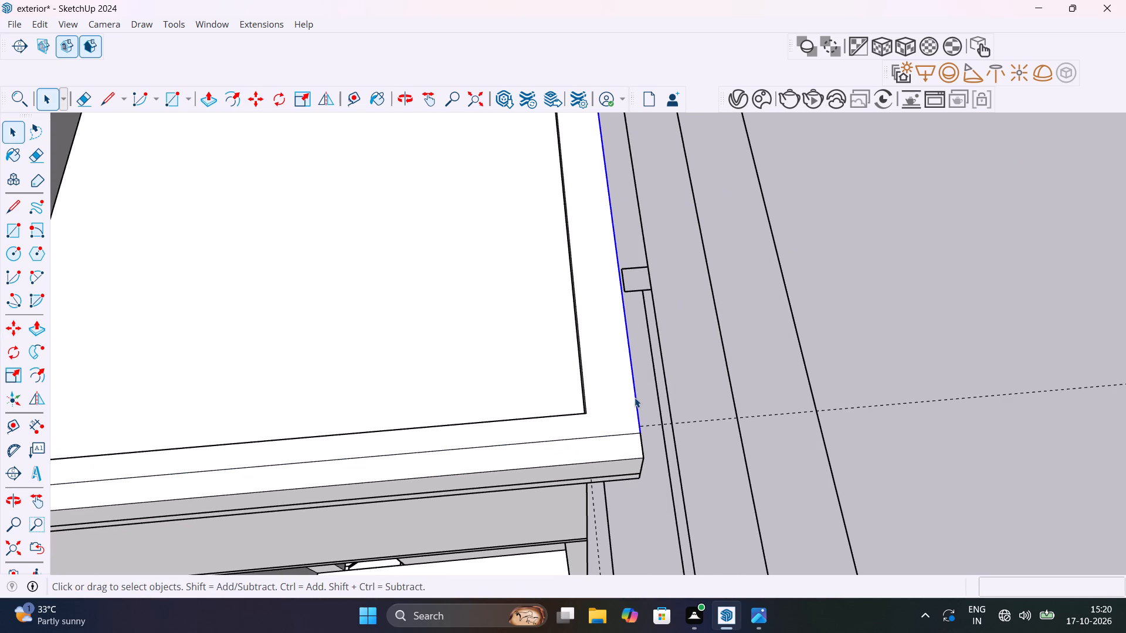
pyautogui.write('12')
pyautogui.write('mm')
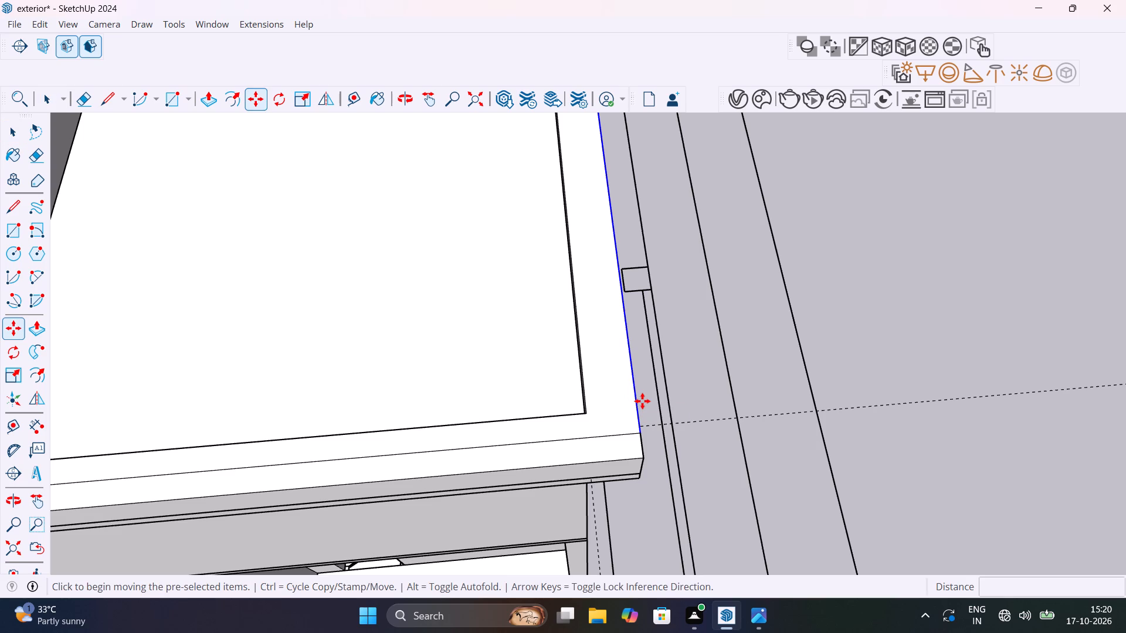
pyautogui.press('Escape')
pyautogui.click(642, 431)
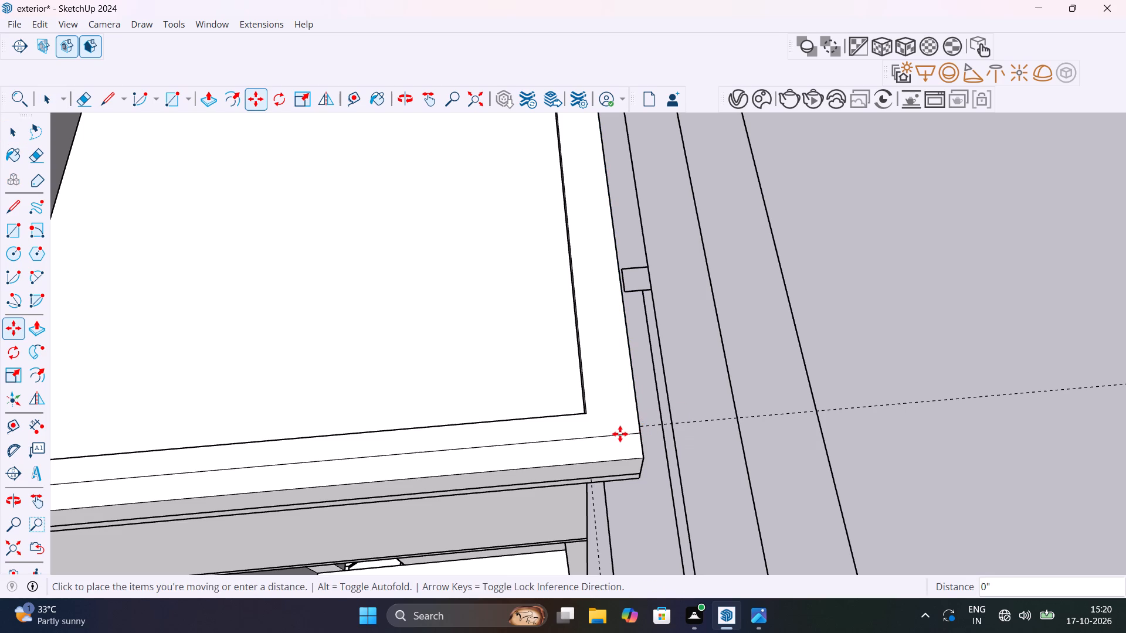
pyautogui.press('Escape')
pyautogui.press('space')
# Copy the adjacent outer top edge of the parapet, starting from the new centre line's end, 12 mm inward.
pyautogui.click(640, 424)
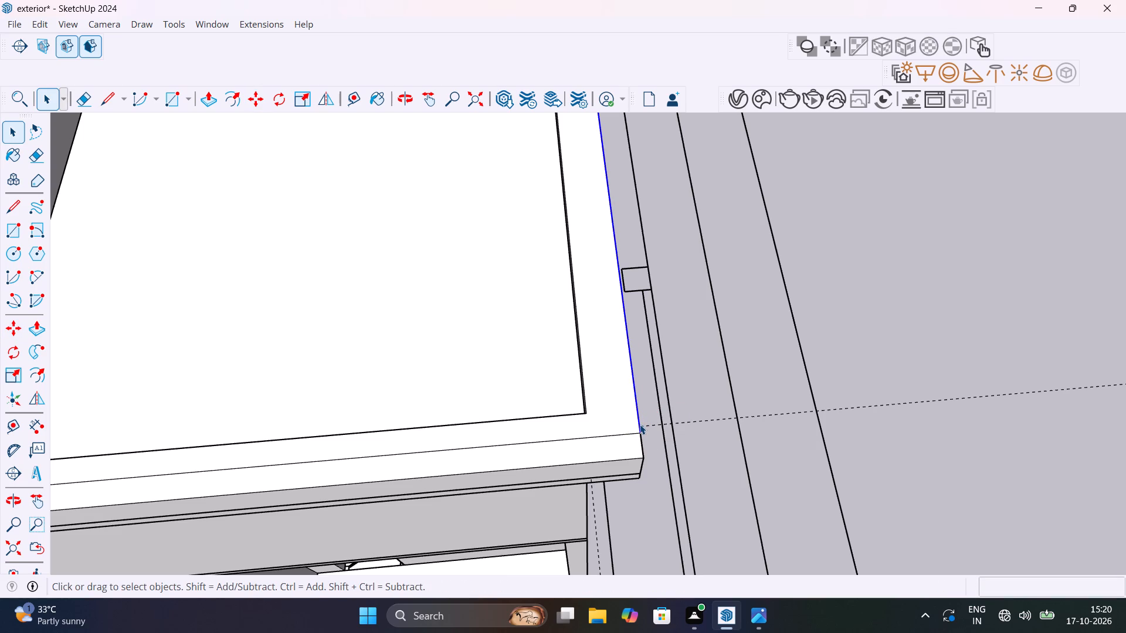
pyautogui.press('m')
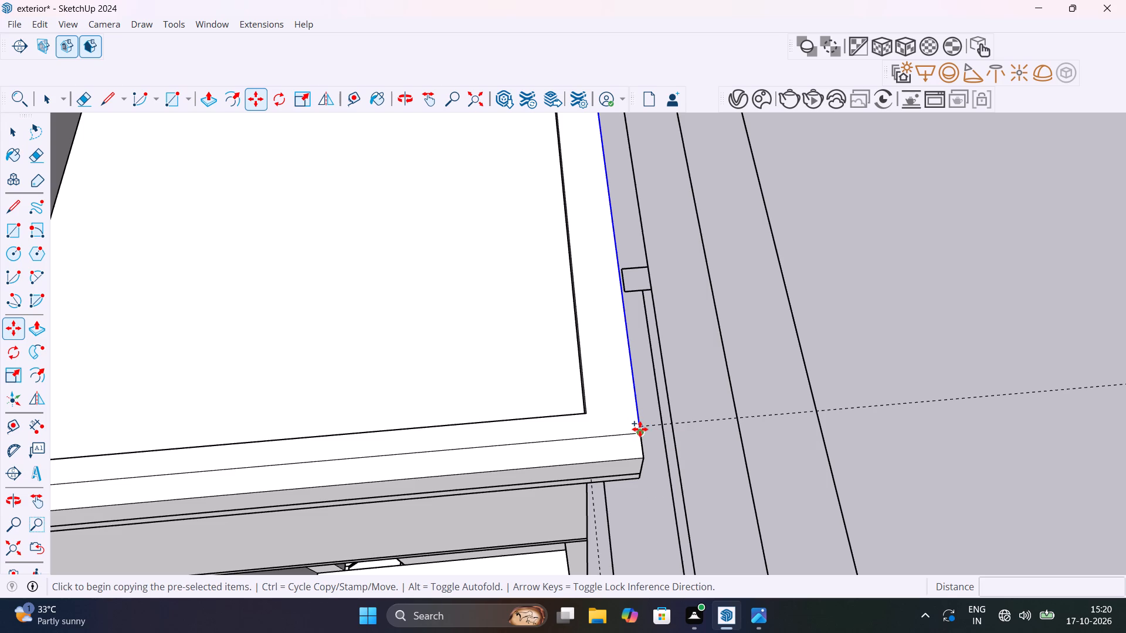
pyautogui.click(640, 430)
pyautogui.write('12mm')
pyautogui.press('Return')
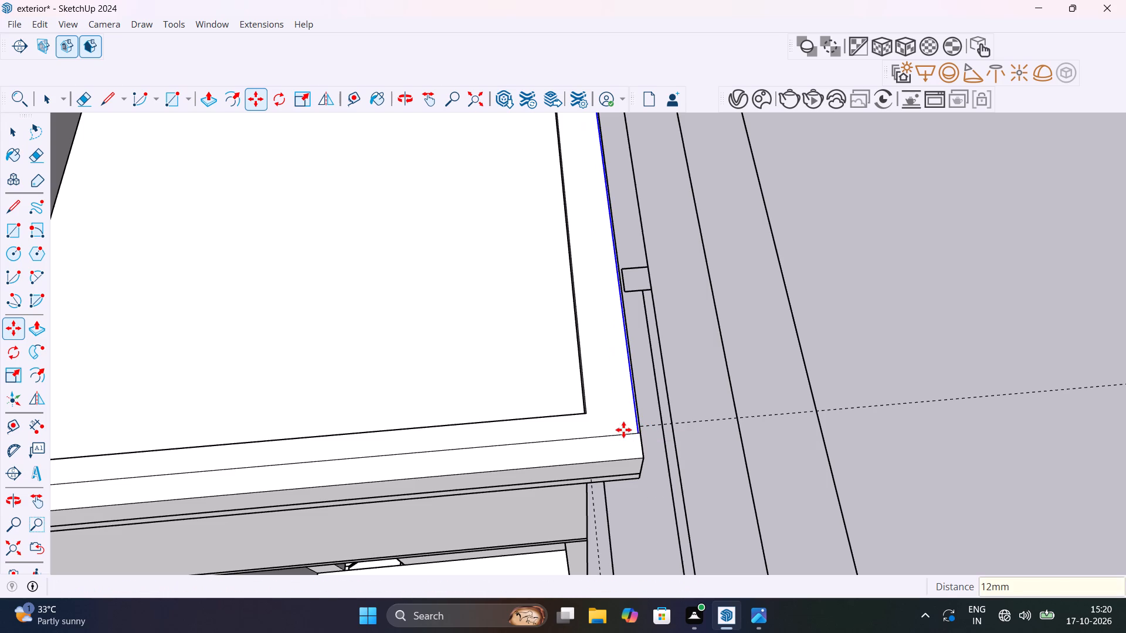
# Examine the gap between the copied line and the parapet's outer edge at the corner.
pyautogui.scroll(11, 617, 442)
pyautogui.scroll(7, 711, 392)
pyautogui.scroll(-5, 694, 411)
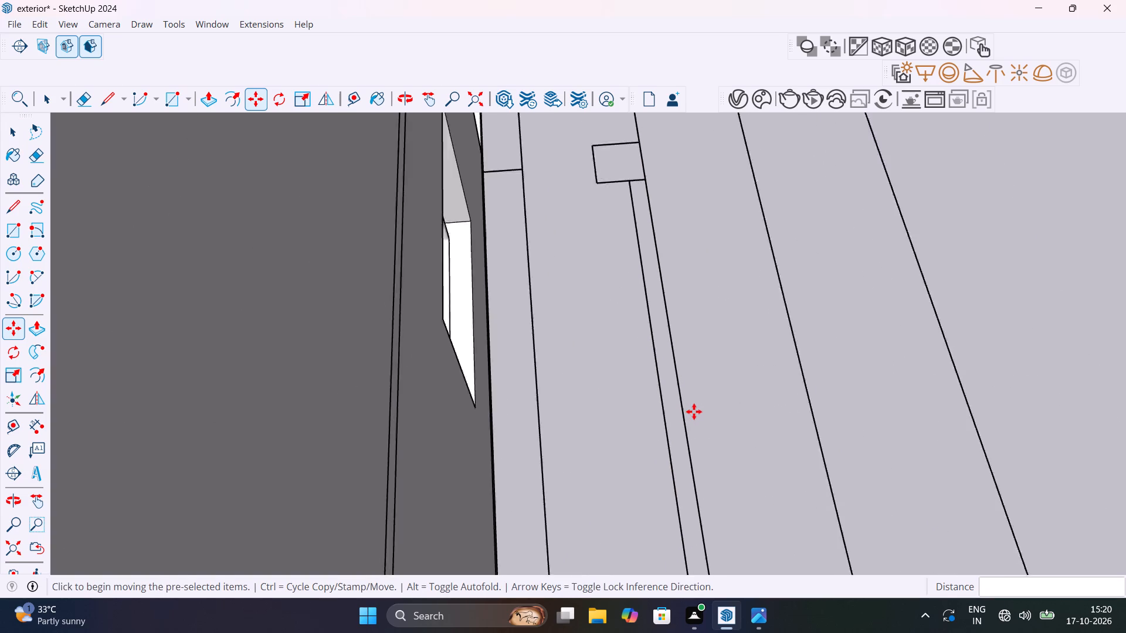
pyautogui.scroll(-5, 605, 428)
pyautogui.scroll(5, 560, 435)
pyautogui.scroll(5, 611, 428)
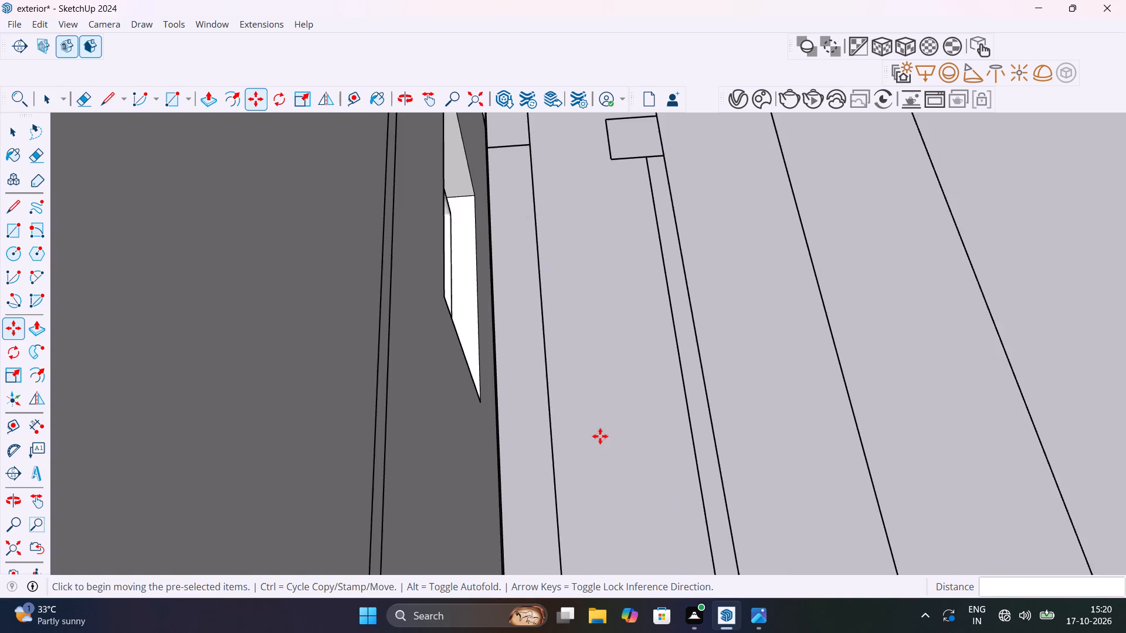
pyautogui.scroll(-4, 582, 440)
pyautogui.scroll(8, 452, 466)
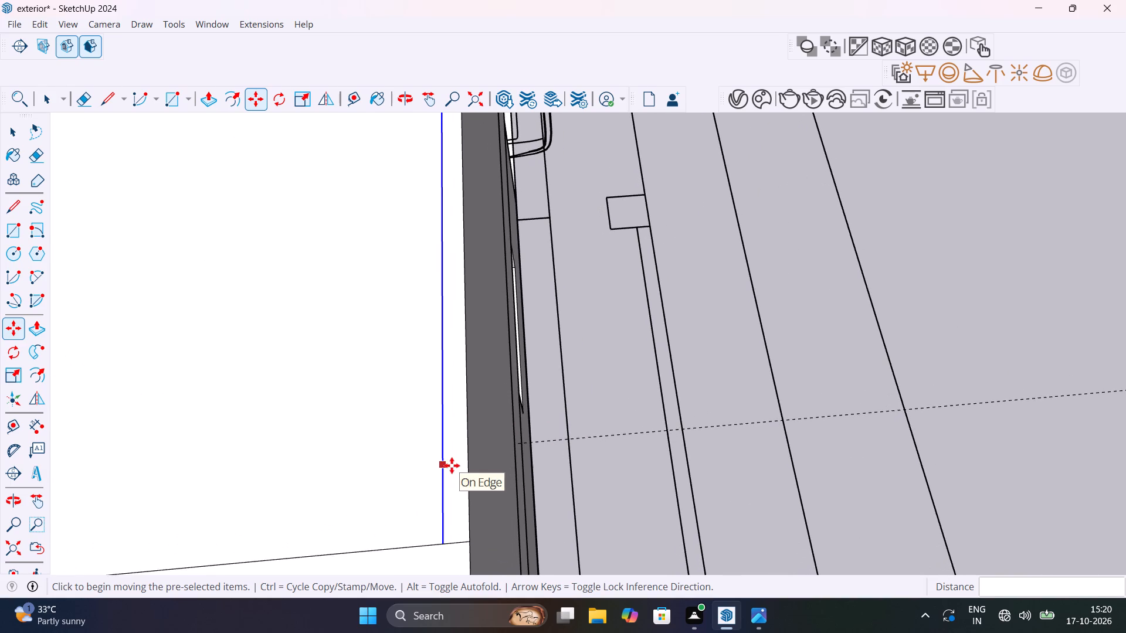
# Delete the line copied a short distance inward from the parapet's long outer top edge.
pyautogui.press('space')
pyautogui.scroll(-8, 443, 508)
pyautogui.click(443, 508)
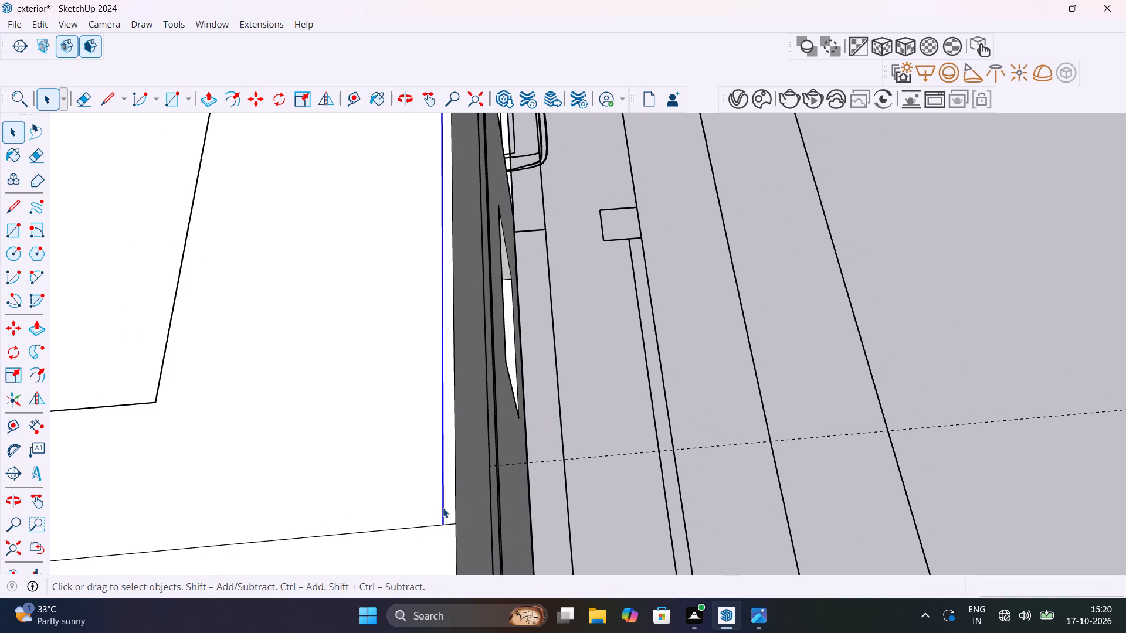
pyautogui.press('Delete')
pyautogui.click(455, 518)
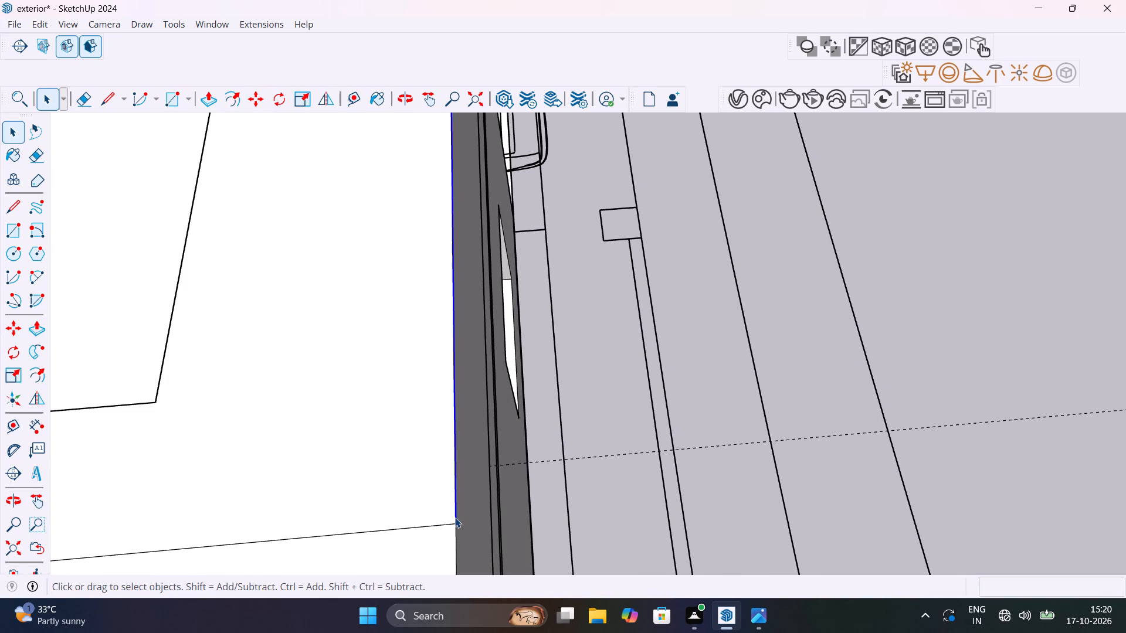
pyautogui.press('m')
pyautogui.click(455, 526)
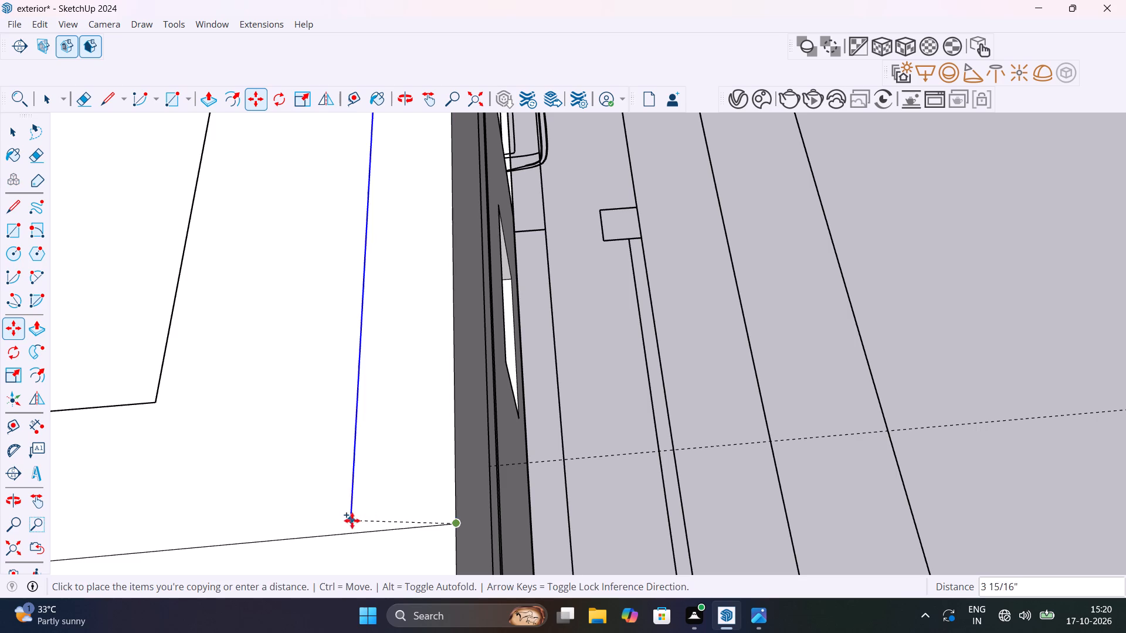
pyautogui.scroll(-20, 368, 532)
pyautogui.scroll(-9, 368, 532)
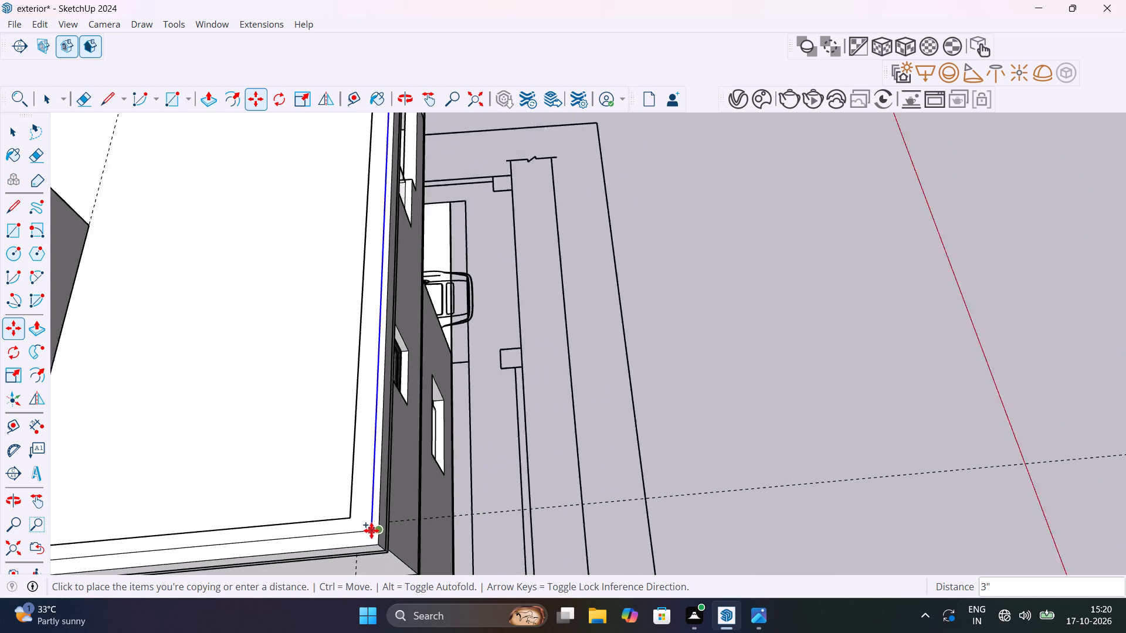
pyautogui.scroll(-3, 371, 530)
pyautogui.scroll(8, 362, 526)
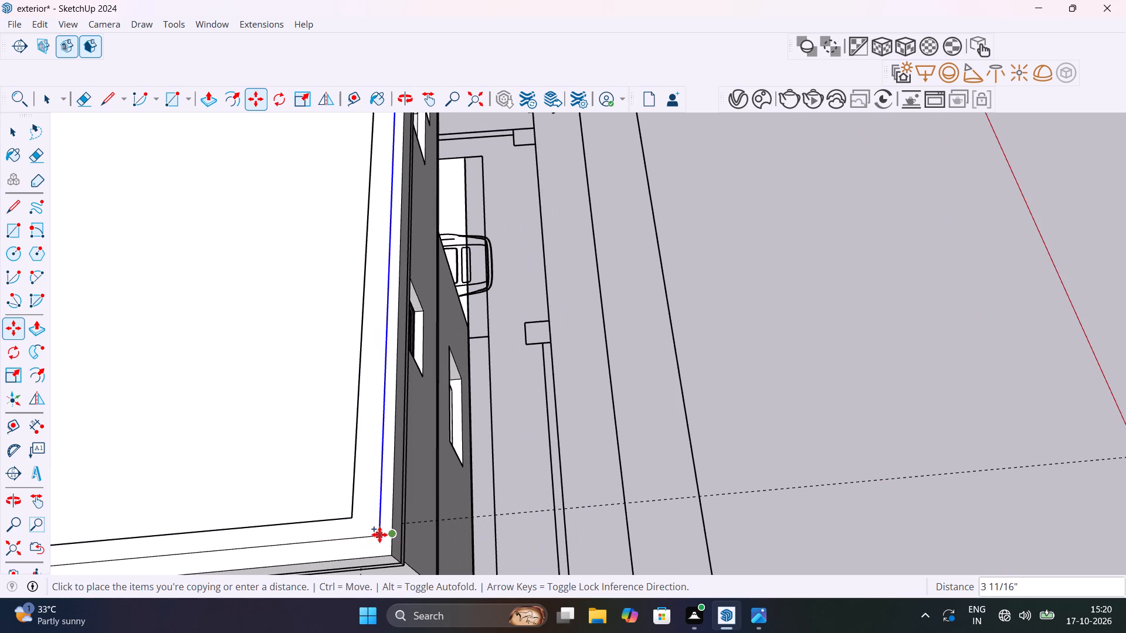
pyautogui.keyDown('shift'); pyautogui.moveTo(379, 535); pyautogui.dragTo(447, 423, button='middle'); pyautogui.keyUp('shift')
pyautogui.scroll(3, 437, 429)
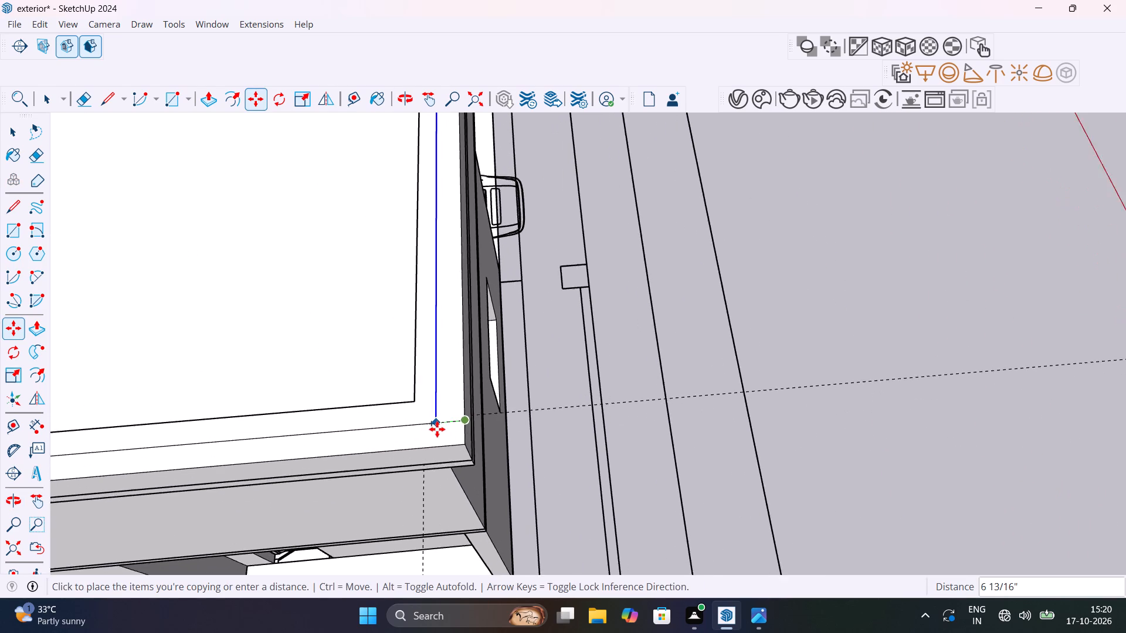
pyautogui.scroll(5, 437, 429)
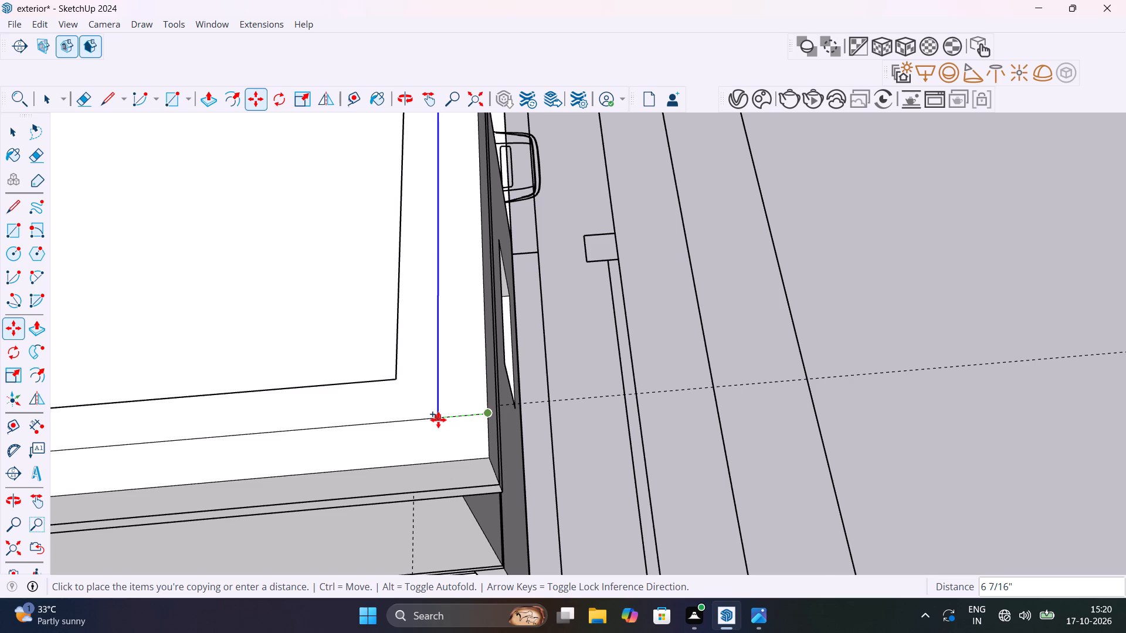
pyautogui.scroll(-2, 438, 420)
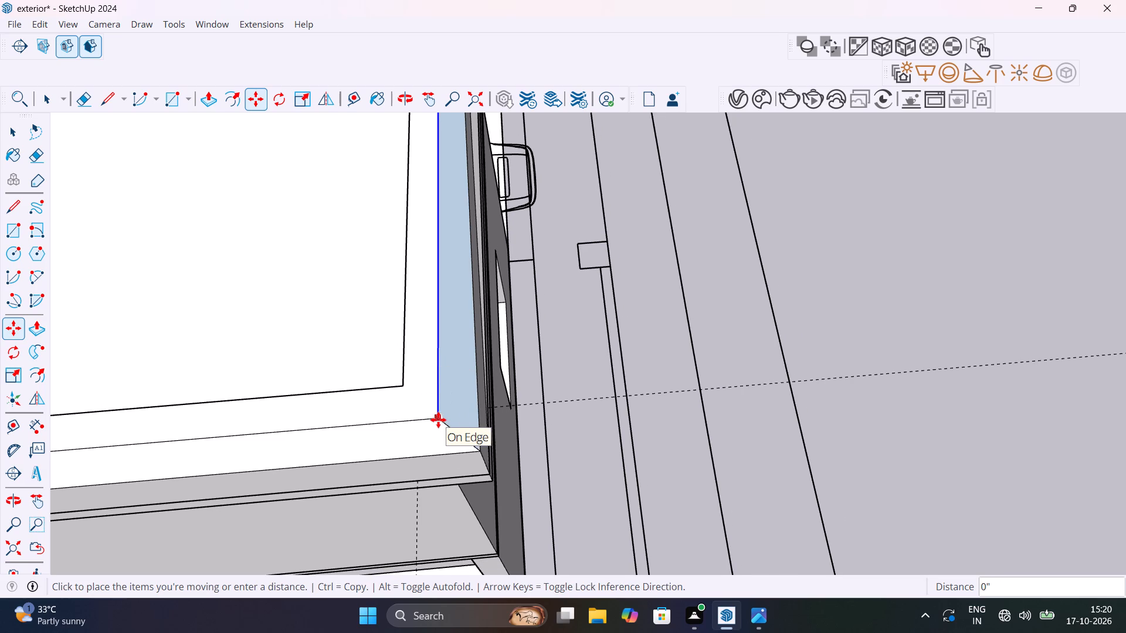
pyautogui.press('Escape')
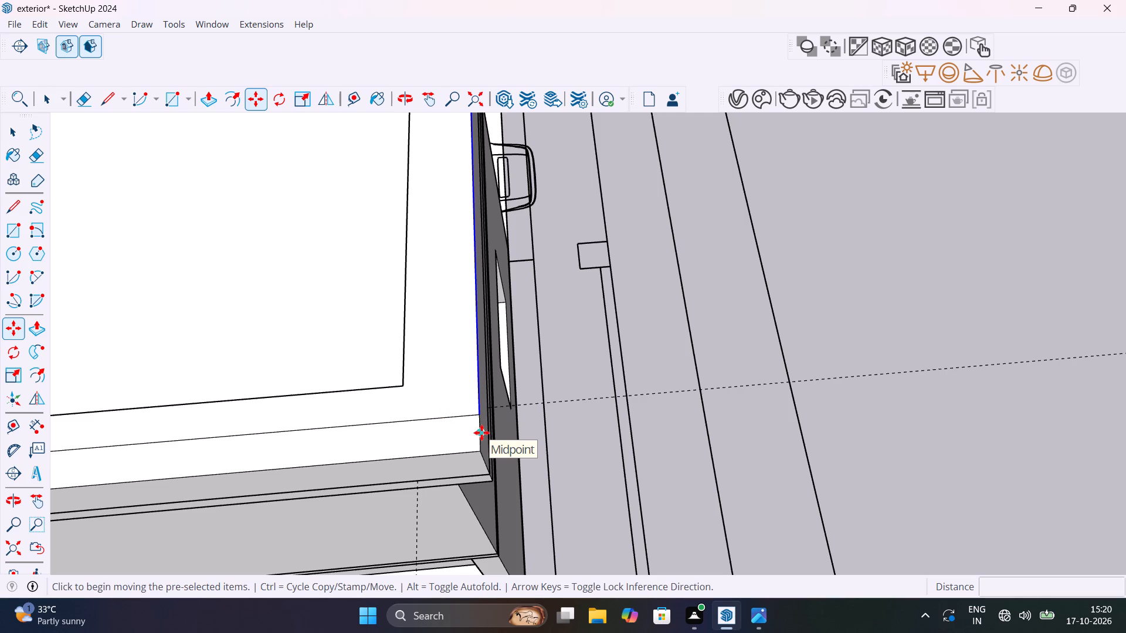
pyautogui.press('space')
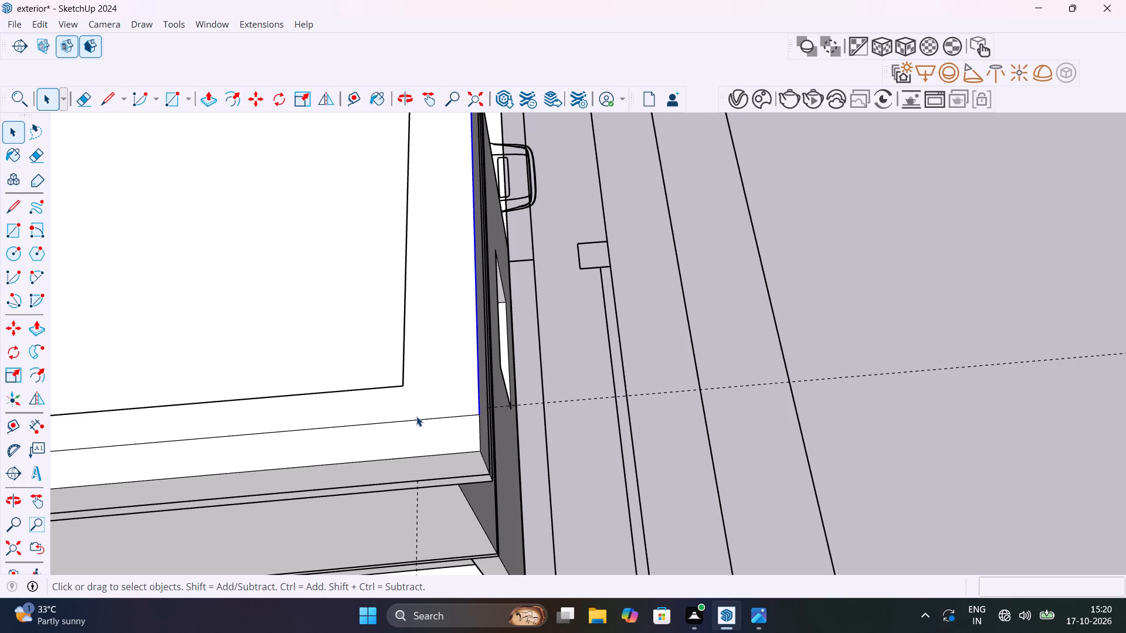
# Draw a helper line across the parapet's top from its inner corner straight to the outer edge.
pyautogui.press('l')
pyautogui.click(403, 390)
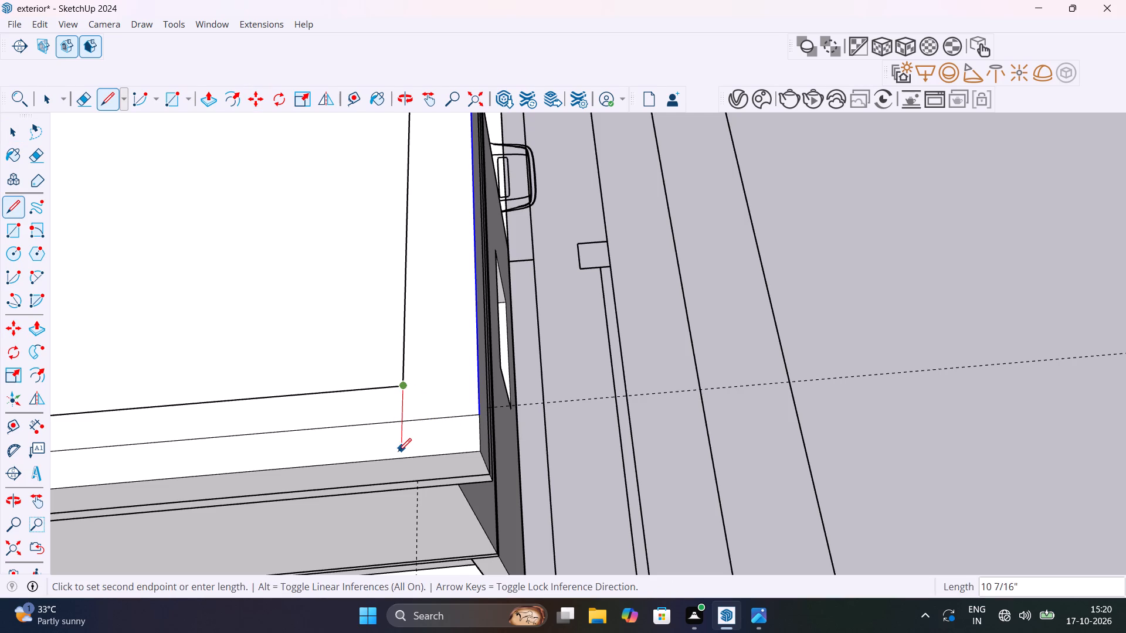
pyautogui.click(399, 457)
pyautogui.press('space')
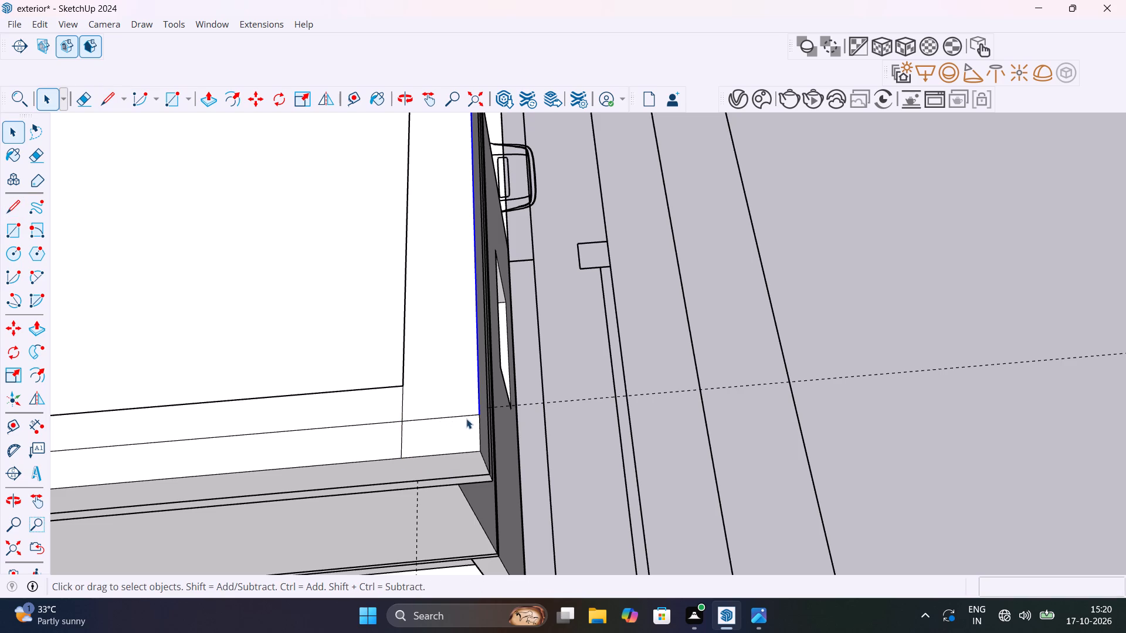
# Copy the parapet's long outer top edge 6" inward along the existing centre line to mark the middle of its thickness.
pyautogui.press('m')
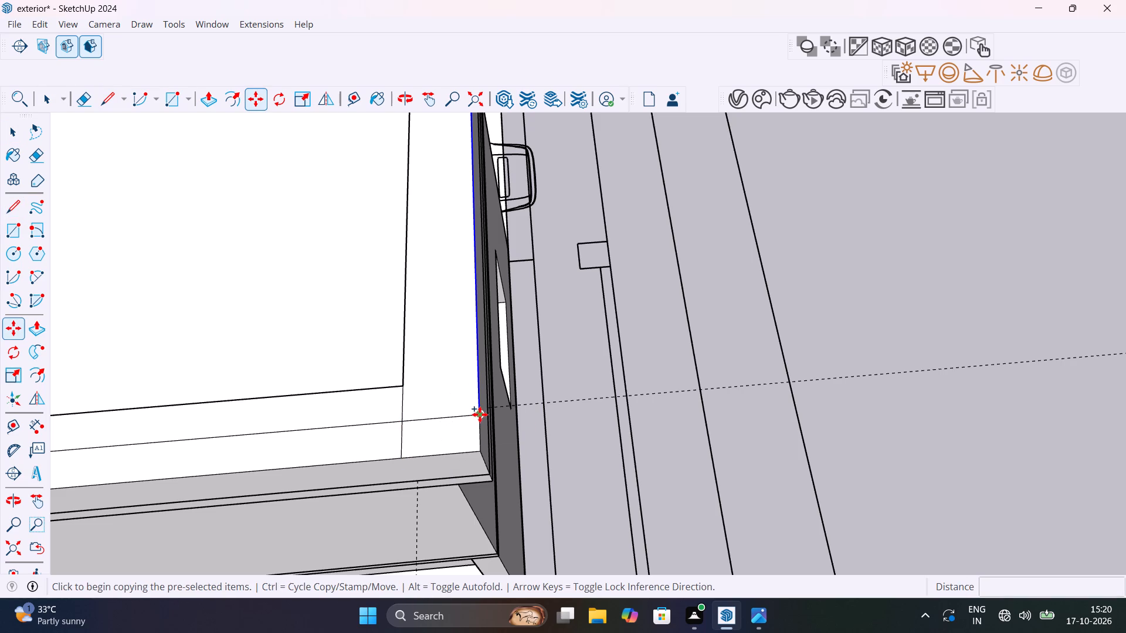
pyautogui.click(480, 414)
pyautogui.click(444, 417)
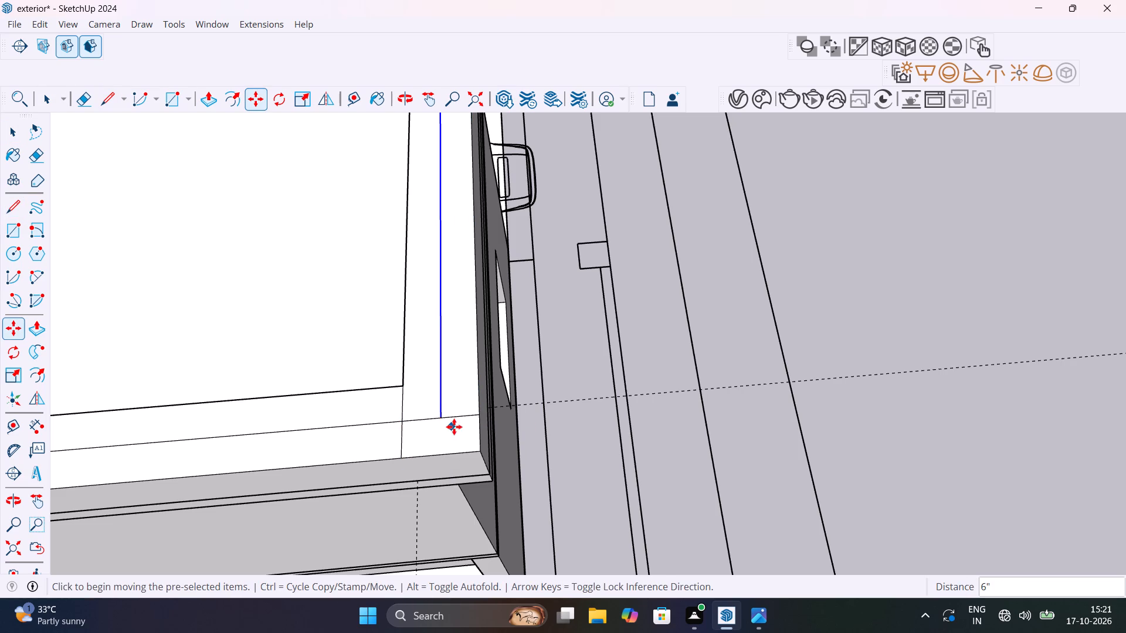
pyautogui.scroll(-8, 455, 424)
# Delete both helper line segments and the short centre-line stub extending past the corner intersection to the outer edge.
pyautogui.press('space')
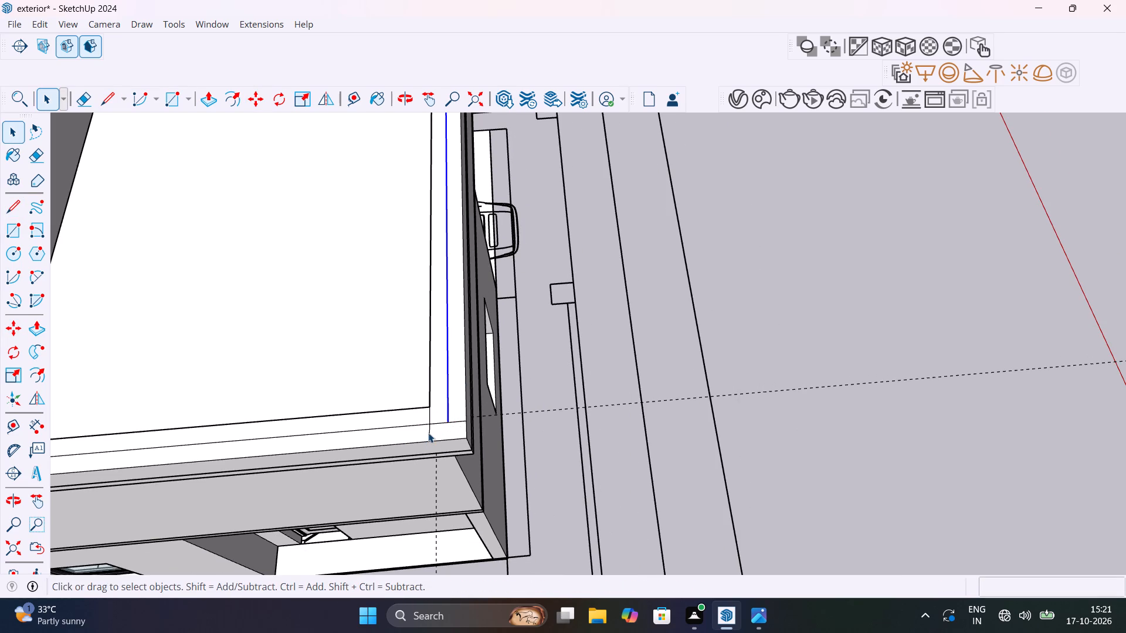
pyautogui.click(428, 433)
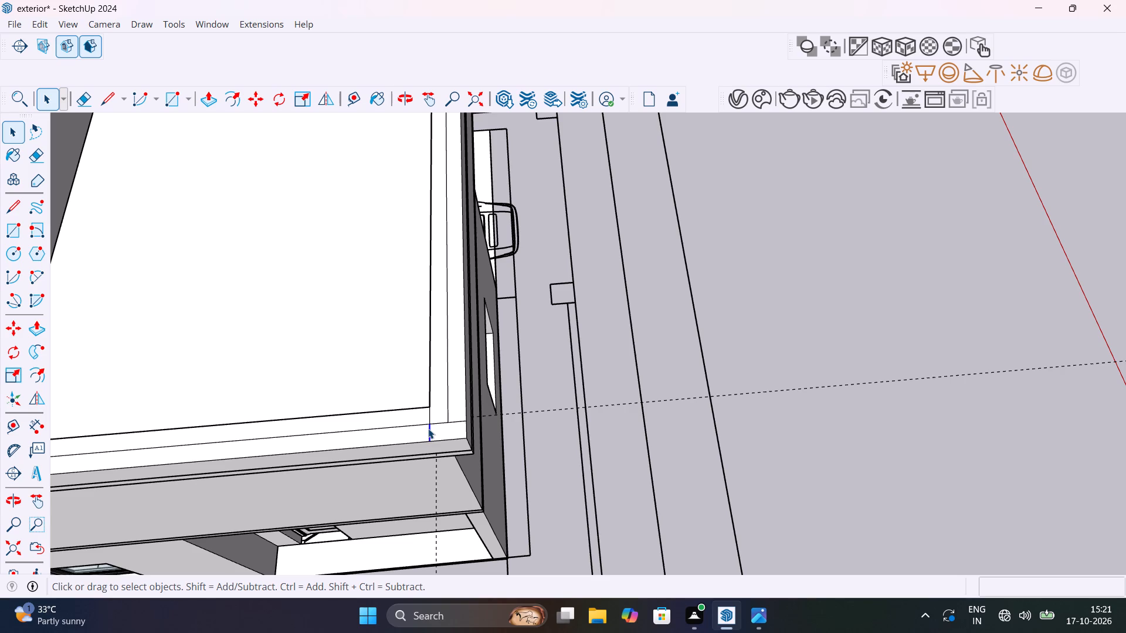
pyautogui.keyDown('shift'); pyautogui.click(429, 416); pyautogui.keyUp('shift')
pyautogui.press('Delete')
pyautogui.scroll(-6, 450, 415)
pyautogui.scroll(8, 451, 416)
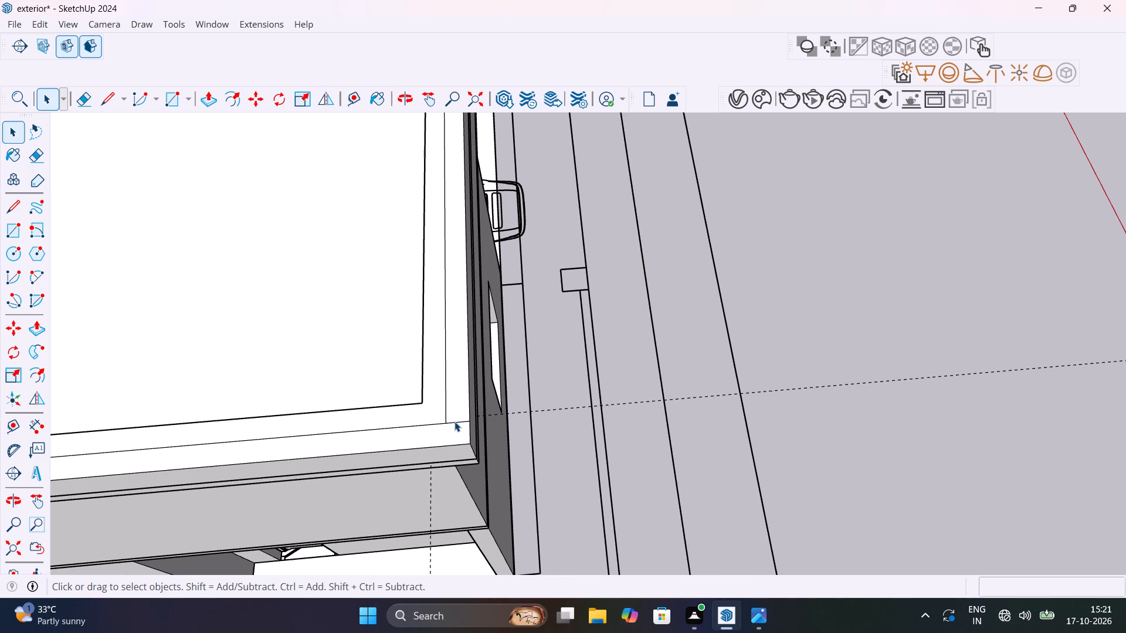
pyautogui.click(455, 421)
pyautogui.press('Delete')
# Copy the outer top edge of the parapet's opposite short side 6" inward to the midpoint of its thickness.
pyautogui.scroll(-13, 462, 418)
pyautogui.keyDown('shift'); pyautogui.moveTo(460, 299); pyautogui.dragTo(447, 484, button='middle'); pyautogui.keyUp('shift')
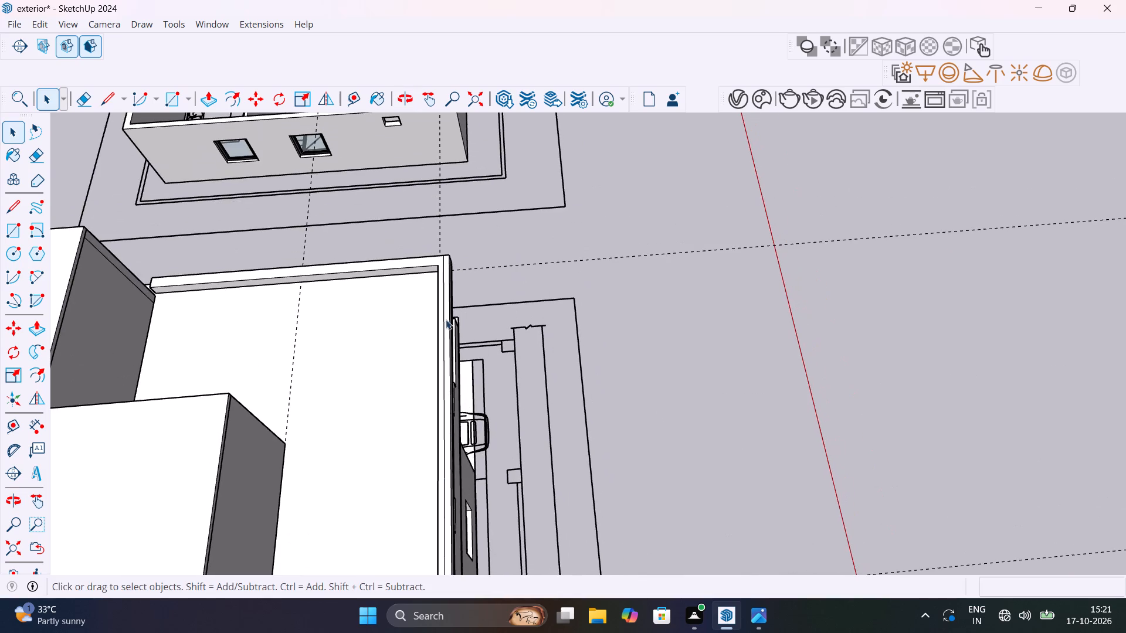
pyautogui.scroll(11, 442, 276)
pyautogui.moveTo(440, 260); pyautogui.dragTo(213, 301, button='middle')
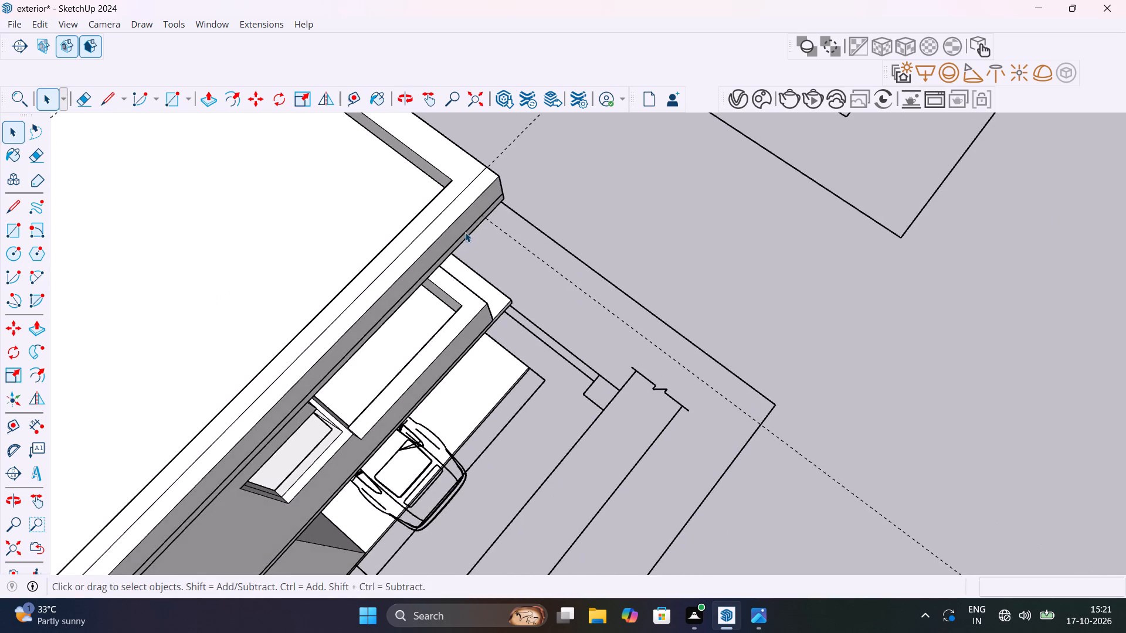
pyautogui.keyDown('shift'); pyautogui.moveTo(466, 229); pyautogui.dragTo(437, 394, button='middle'); pyautogui.keyUp('shift')
pyautogui.scroll(-8, 385, 266)
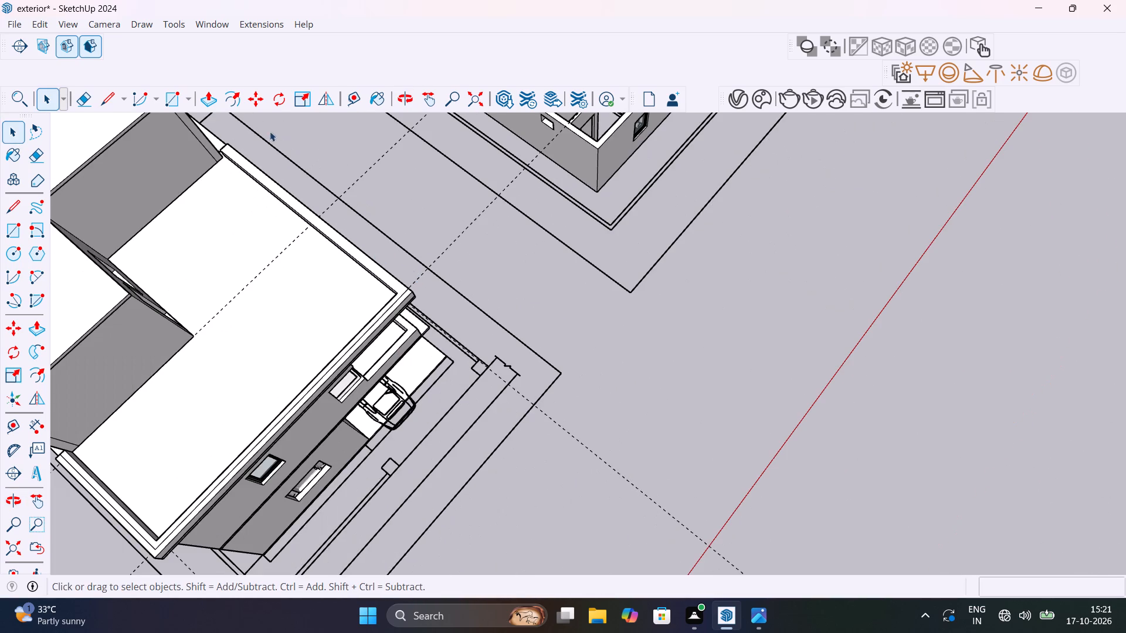
pyautogui.scroll(20, 232, 137)
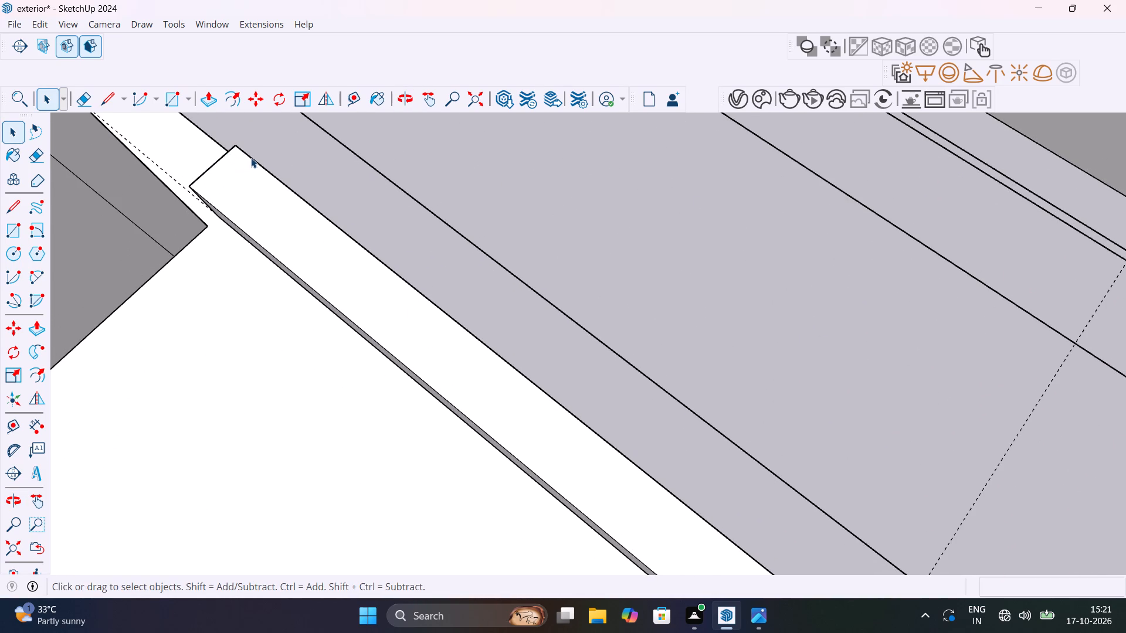
pyautogui.click(251, 158)
pyautogui.press('m')
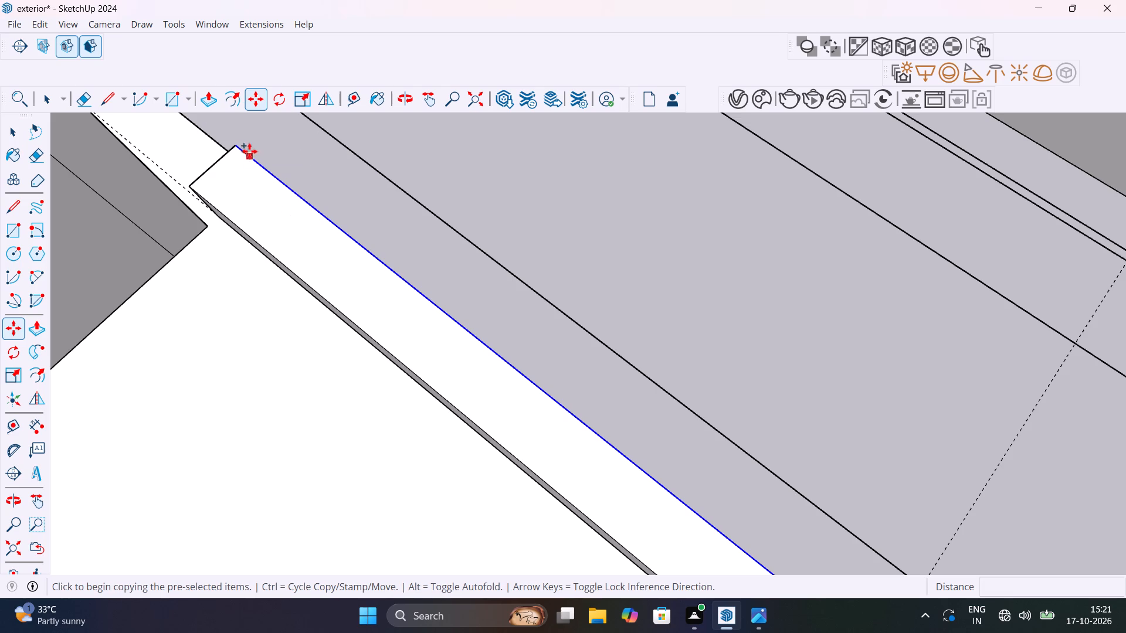
pyautogui.click(233, 147)
pyautogui.click(219, 161)
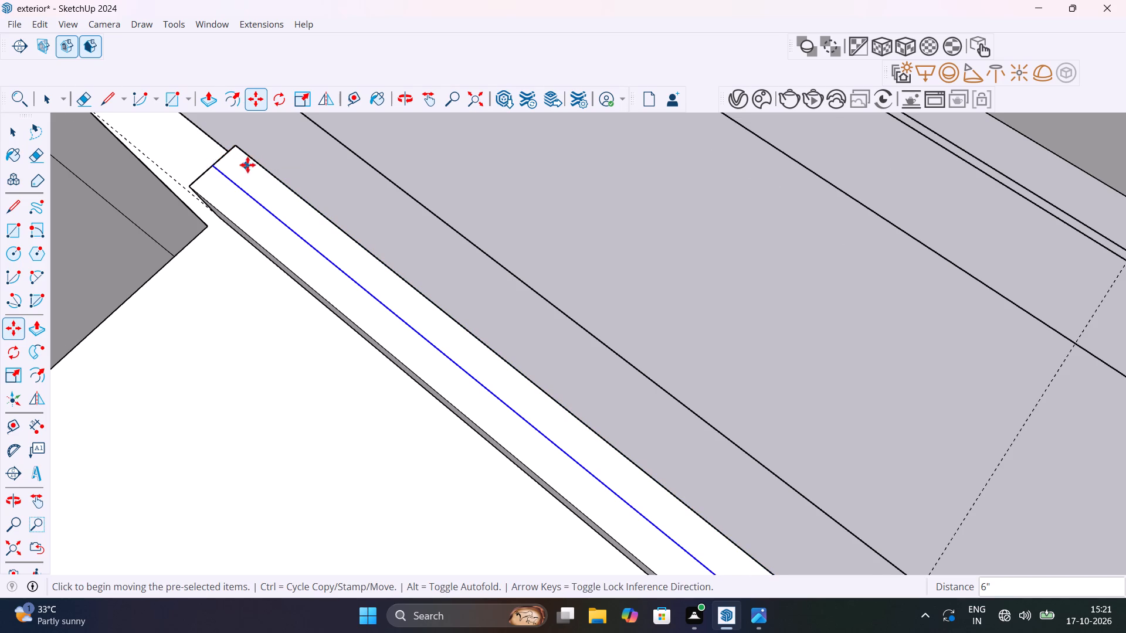
# Delete the long centre line's leftover stub between the far corner intersection and the parapet's outer edge.
pyautogui.scroll(-18, 247, 165)
pyautogui.scroll(15, 405, 304)
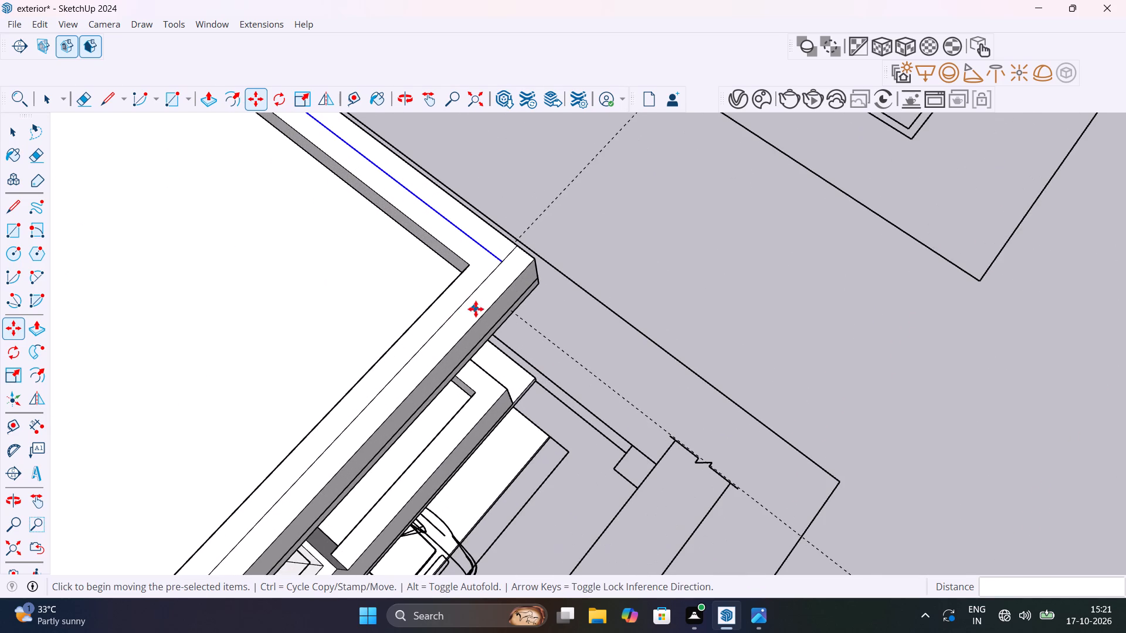
pyautogui.press('space')
pyautogui.click(507, 254)
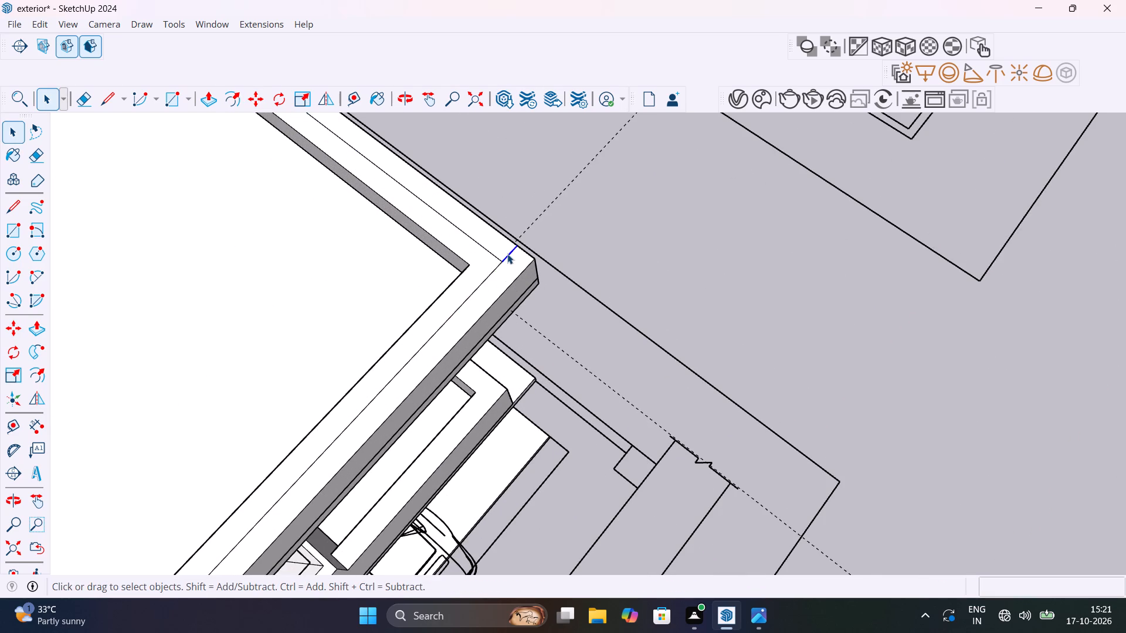
pyautogui.press('Delete')
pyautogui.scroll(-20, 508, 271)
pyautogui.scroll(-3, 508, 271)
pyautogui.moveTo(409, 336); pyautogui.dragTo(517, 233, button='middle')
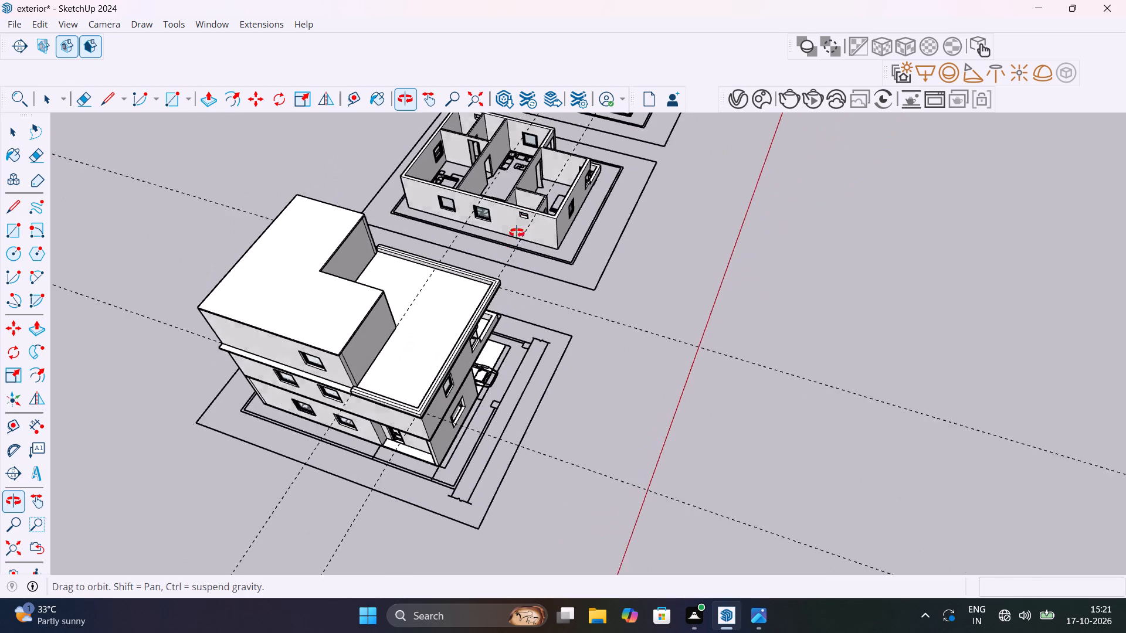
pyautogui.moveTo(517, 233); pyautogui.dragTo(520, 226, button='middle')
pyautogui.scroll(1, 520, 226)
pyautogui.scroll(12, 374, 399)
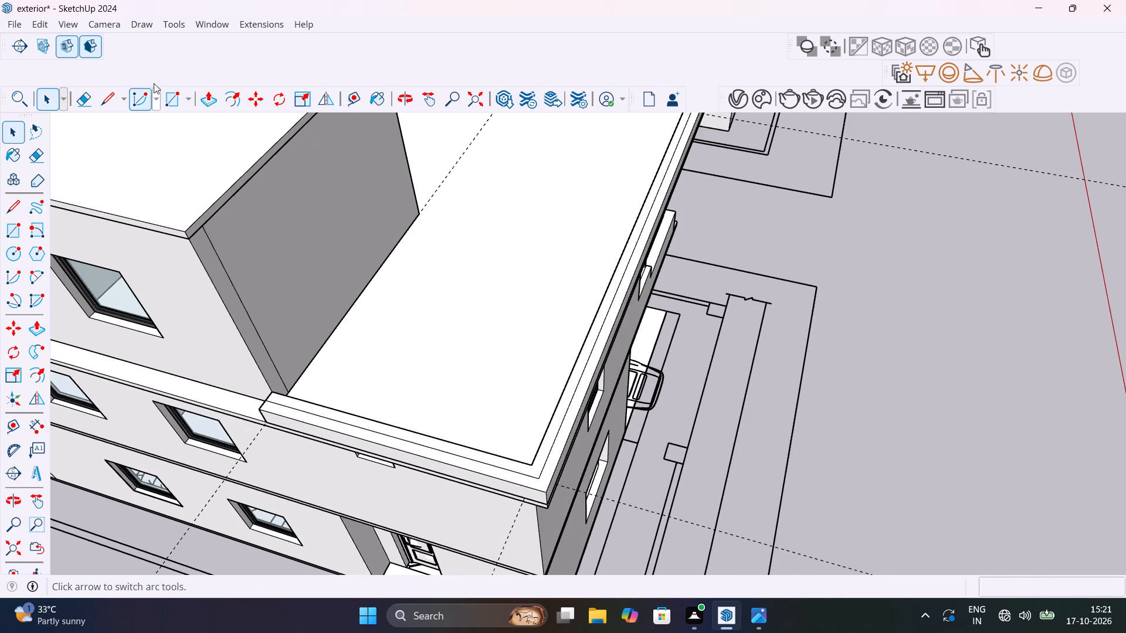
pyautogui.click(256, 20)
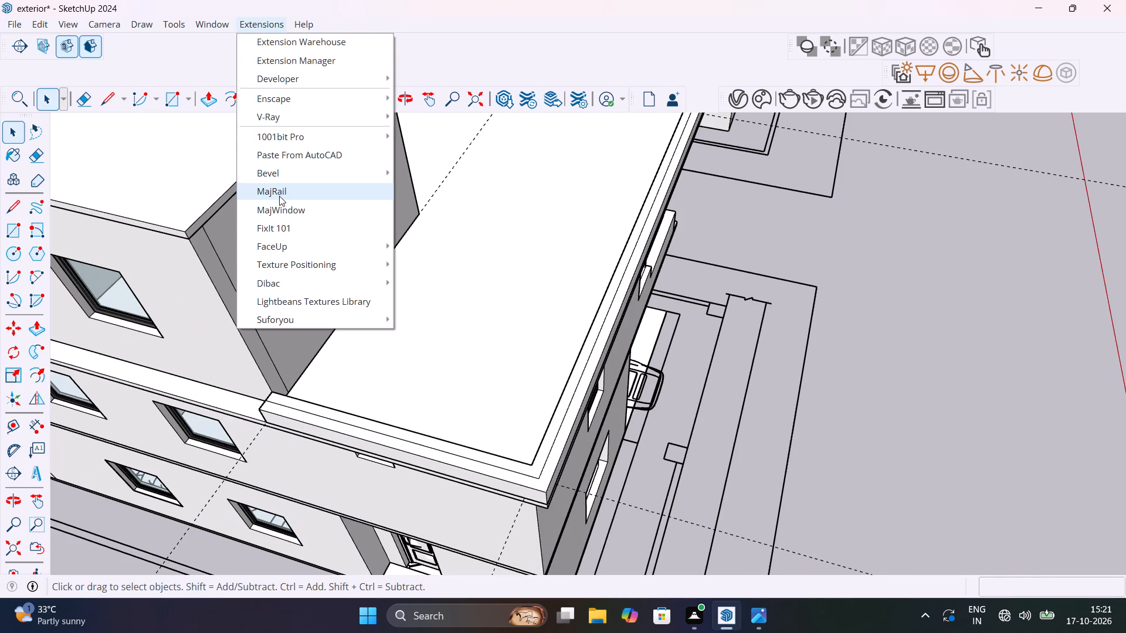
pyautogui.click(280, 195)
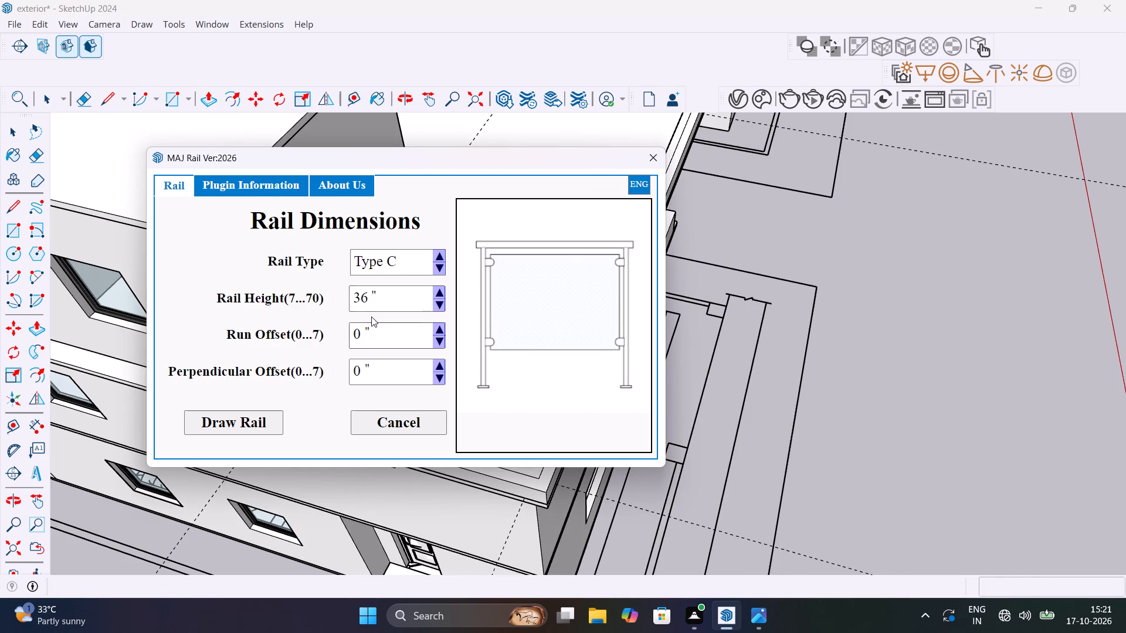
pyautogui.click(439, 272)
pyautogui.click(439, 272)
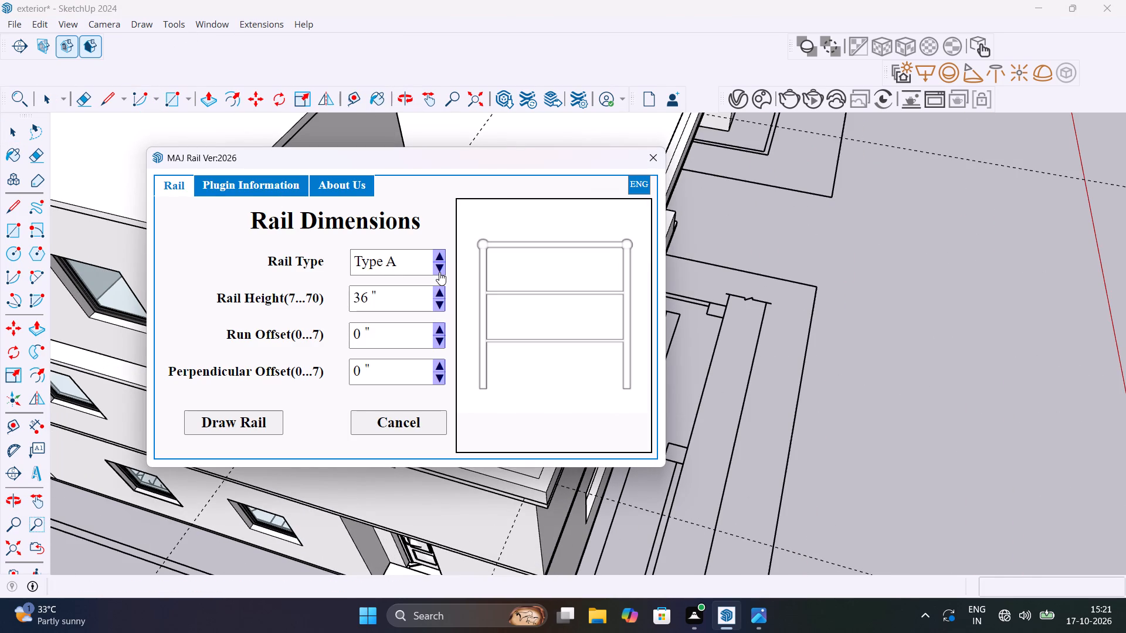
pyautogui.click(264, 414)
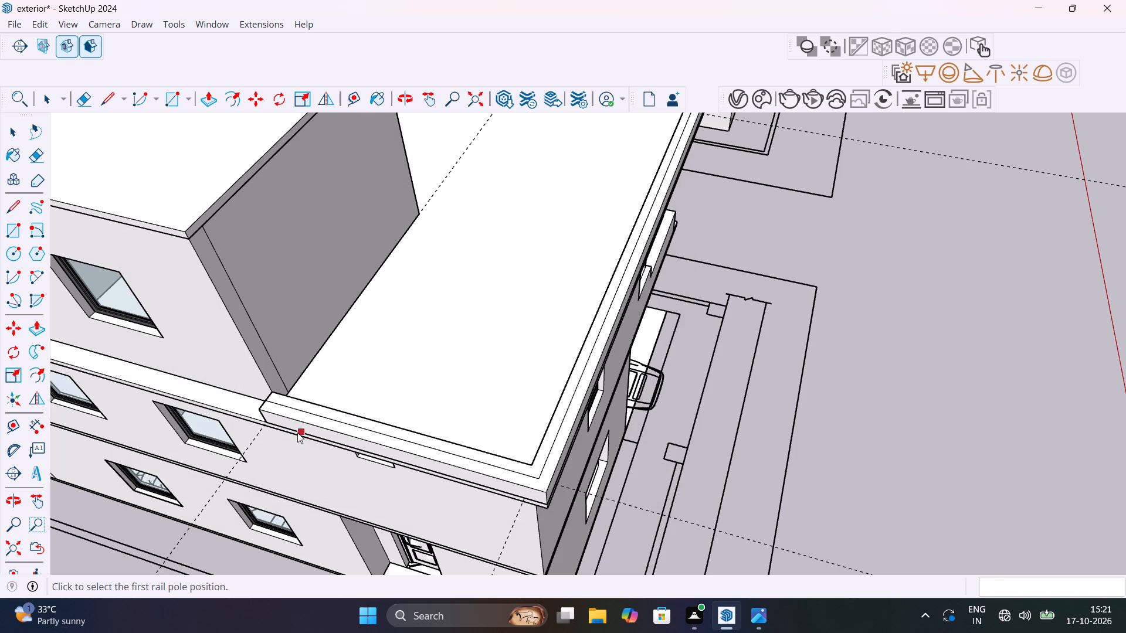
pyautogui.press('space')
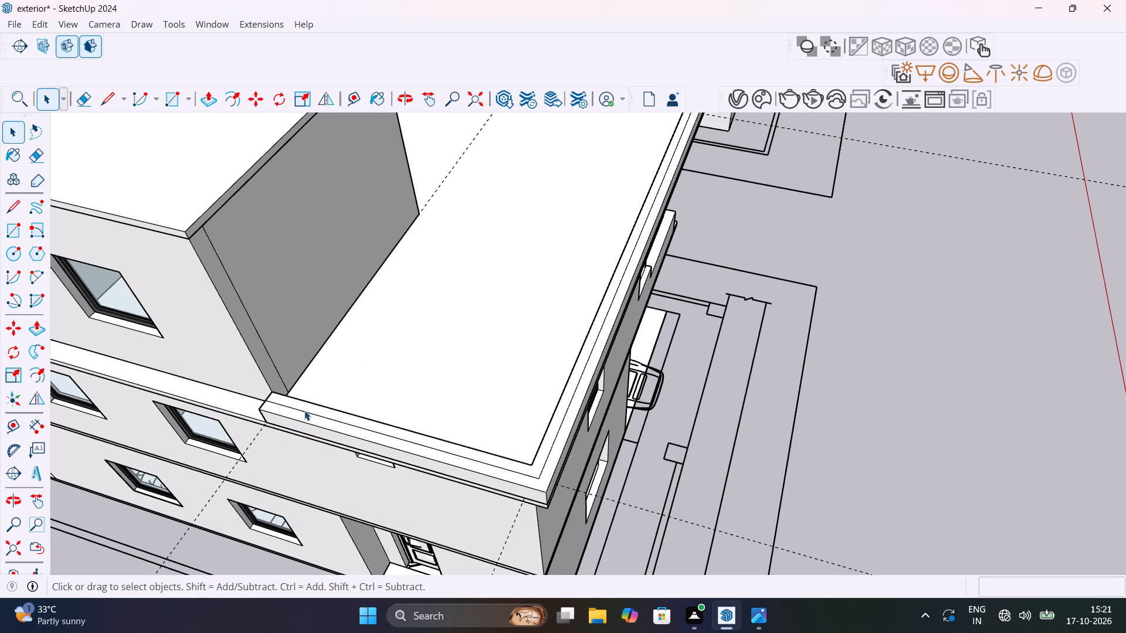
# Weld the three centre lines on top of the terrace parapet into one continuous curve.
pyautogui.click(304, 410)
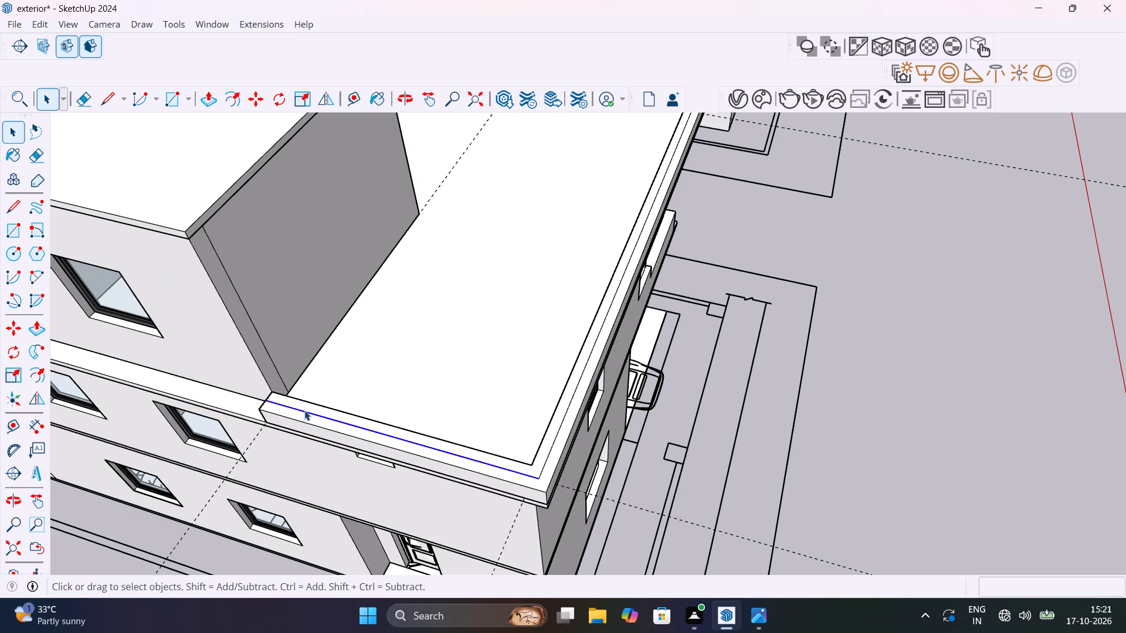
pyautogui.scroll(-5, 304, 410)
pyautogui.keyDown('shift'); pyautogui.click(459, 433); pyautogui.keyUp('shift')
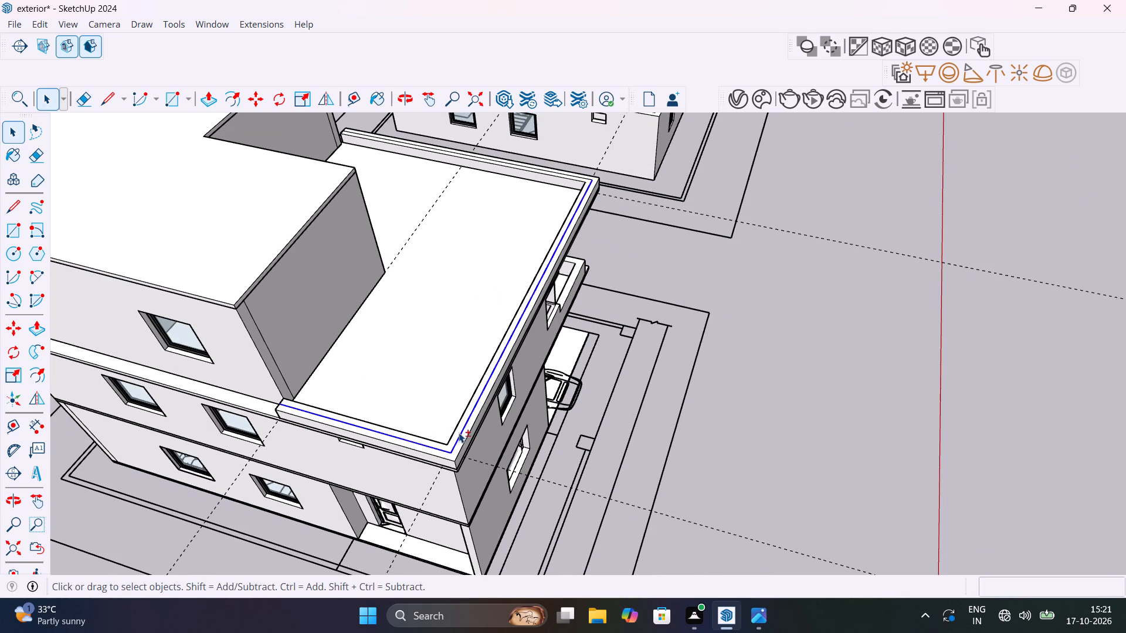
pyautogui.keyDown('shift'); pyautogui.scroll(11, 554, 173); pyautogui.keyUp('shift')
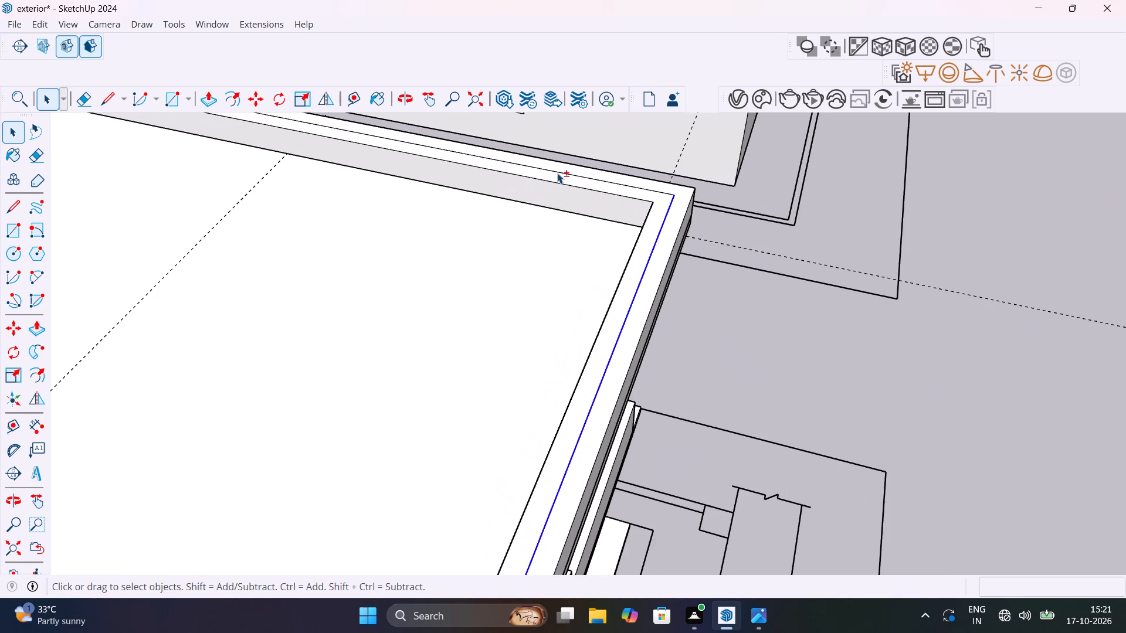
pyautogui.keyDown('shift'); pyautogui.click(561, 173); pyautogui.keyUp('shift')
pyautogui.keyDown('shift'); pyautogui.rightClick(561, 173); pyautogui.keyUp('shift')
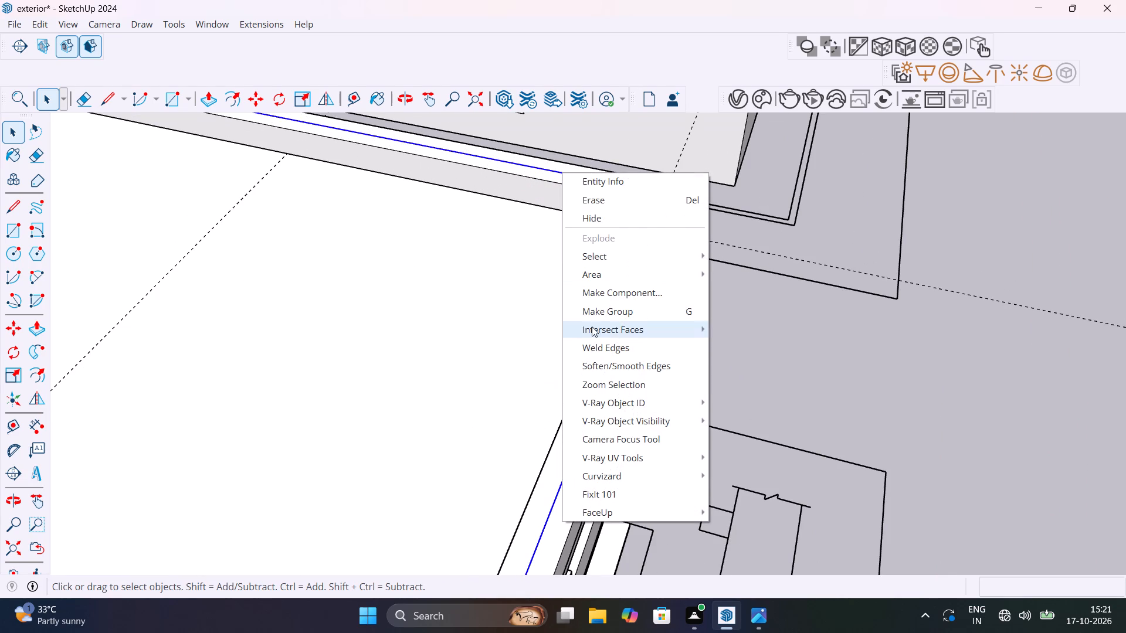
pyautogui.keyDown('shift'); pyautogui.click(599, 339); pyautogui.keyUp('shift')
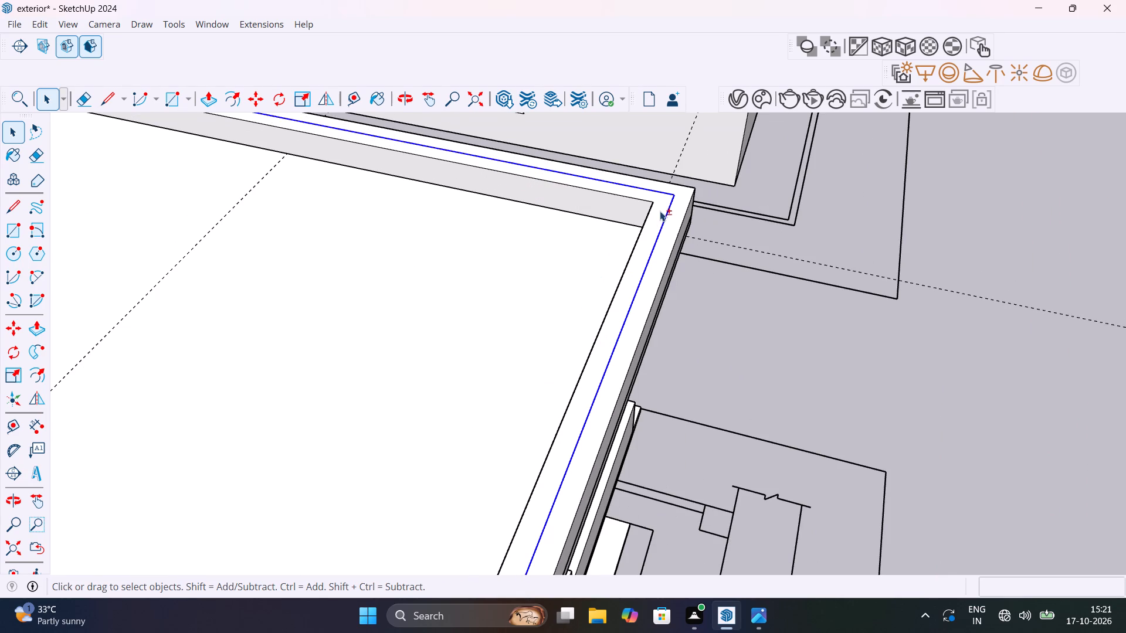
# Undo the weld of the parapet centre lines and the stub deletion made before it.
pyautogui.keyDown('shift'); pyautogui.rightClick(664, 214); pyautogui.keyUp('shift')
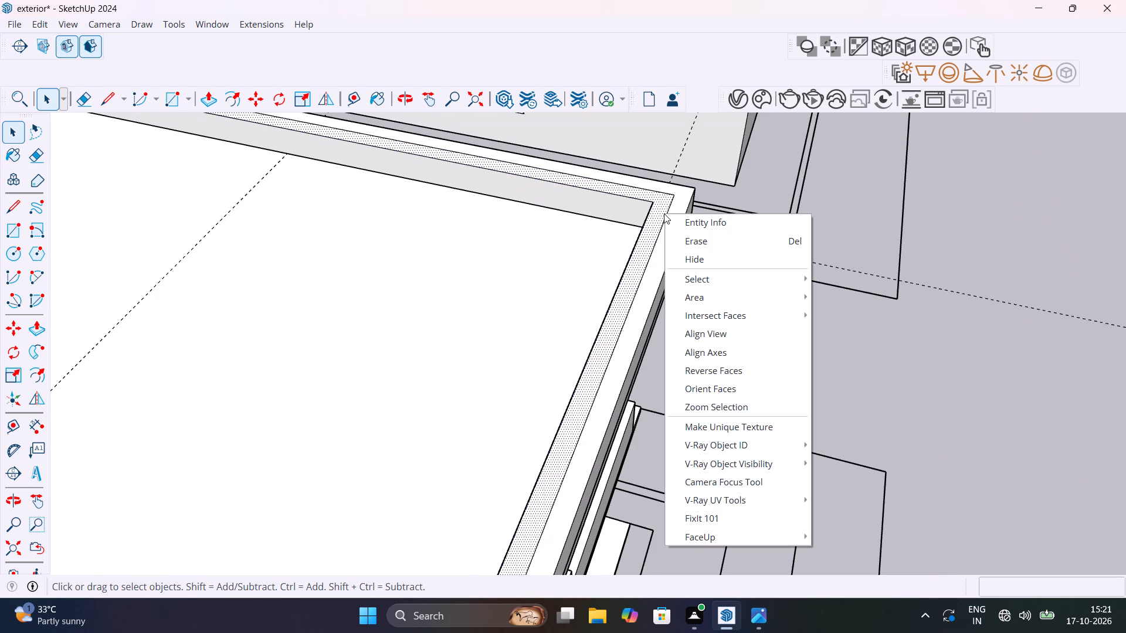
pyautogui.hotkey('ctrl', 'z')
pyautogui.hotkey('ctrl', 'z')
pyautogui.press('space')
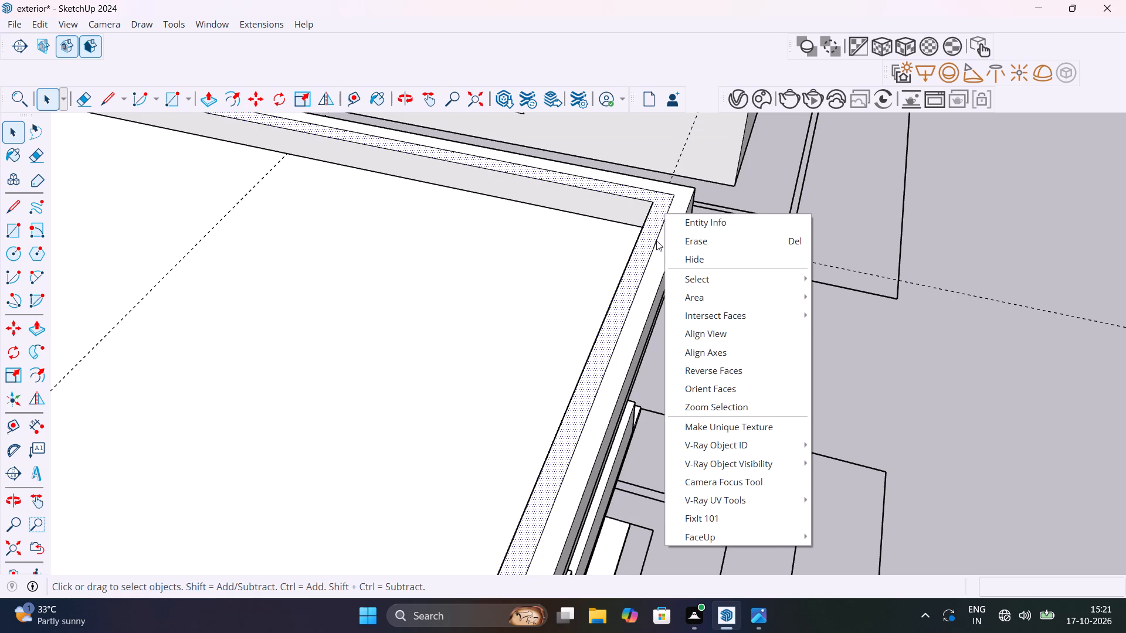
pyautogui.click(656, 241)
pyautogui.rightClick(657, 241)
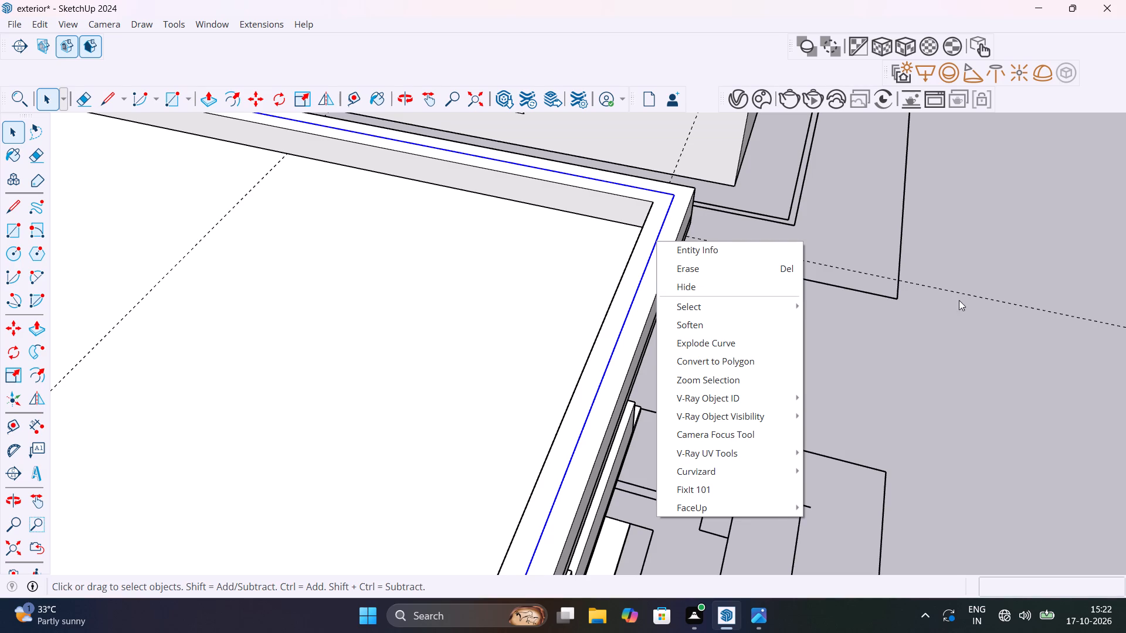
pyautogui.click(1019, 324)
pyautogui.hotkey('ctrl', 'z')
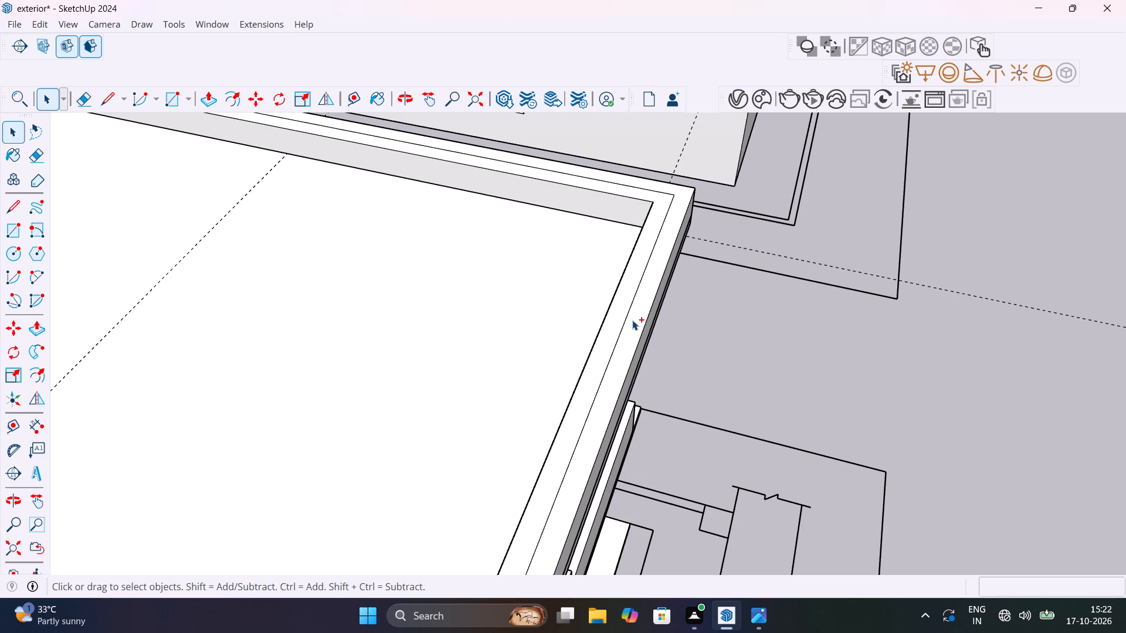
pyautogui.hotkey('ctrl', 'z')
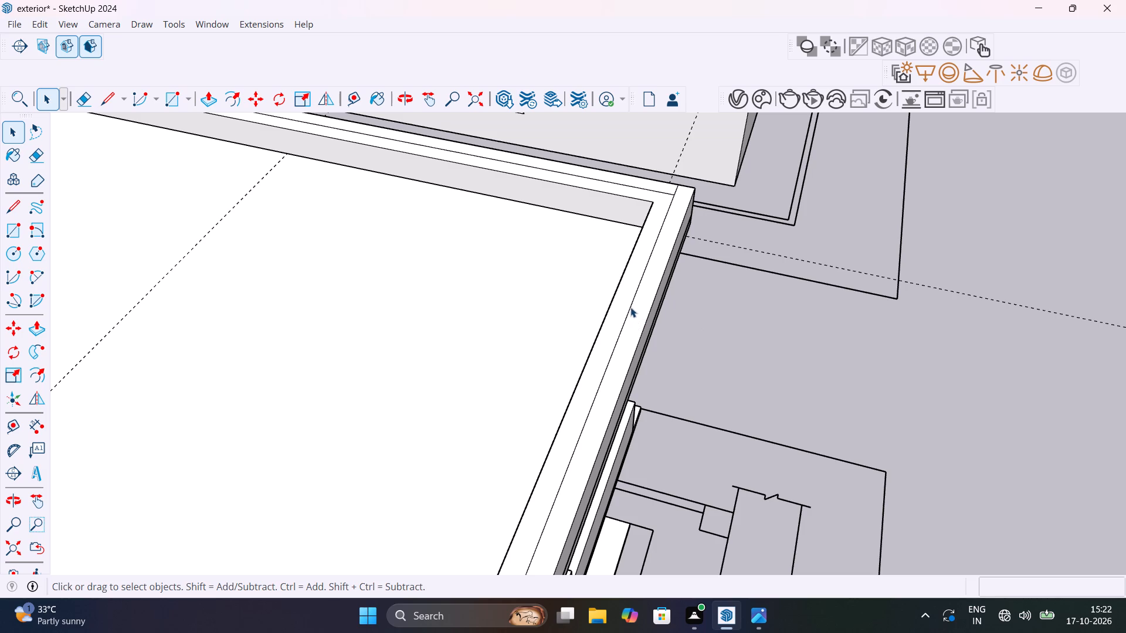
# Delete the long centre line's stub between the far corner intersection and the parapet's outer edge again.
pyautogui.click(630, 307)
pyautogui.scroll(-3, 630, 307)
pyautogui.scroll(8, 666, 206)
pyautogui.scroll(-6, 678, 221)
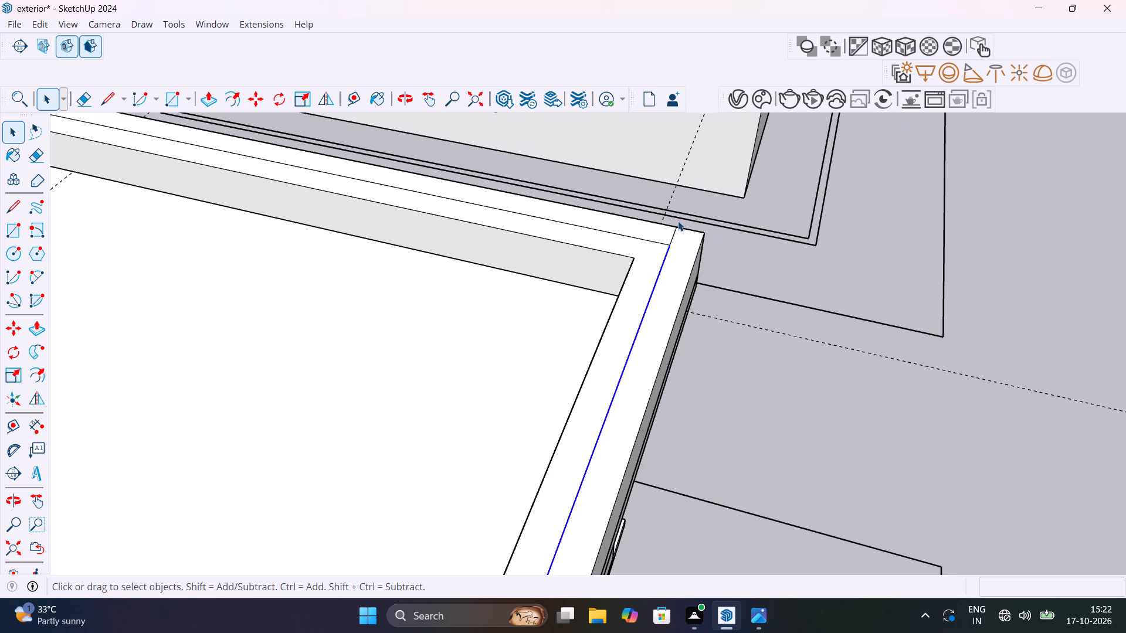
pyautogui.click(673, 237)
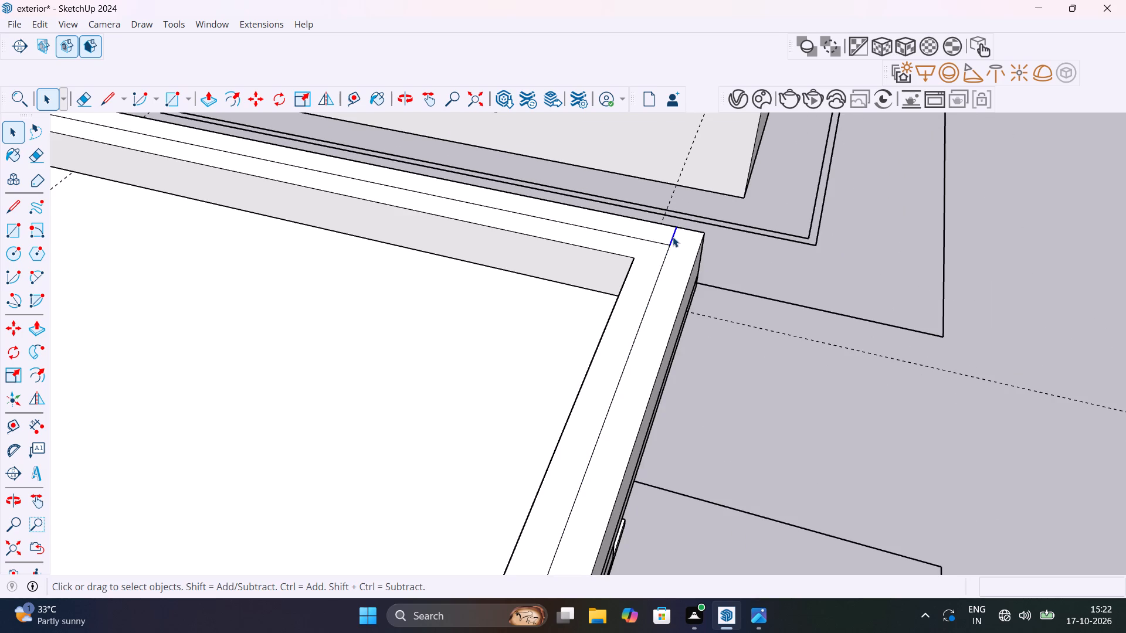
pyautogui.press('Delete')
# Divide the centre line of the short parapet side above the entrance door into 2 equal segments.
pyautogui.scroll(-15, 673, 237)
pyautogui.scroll(-8, 673, 237)
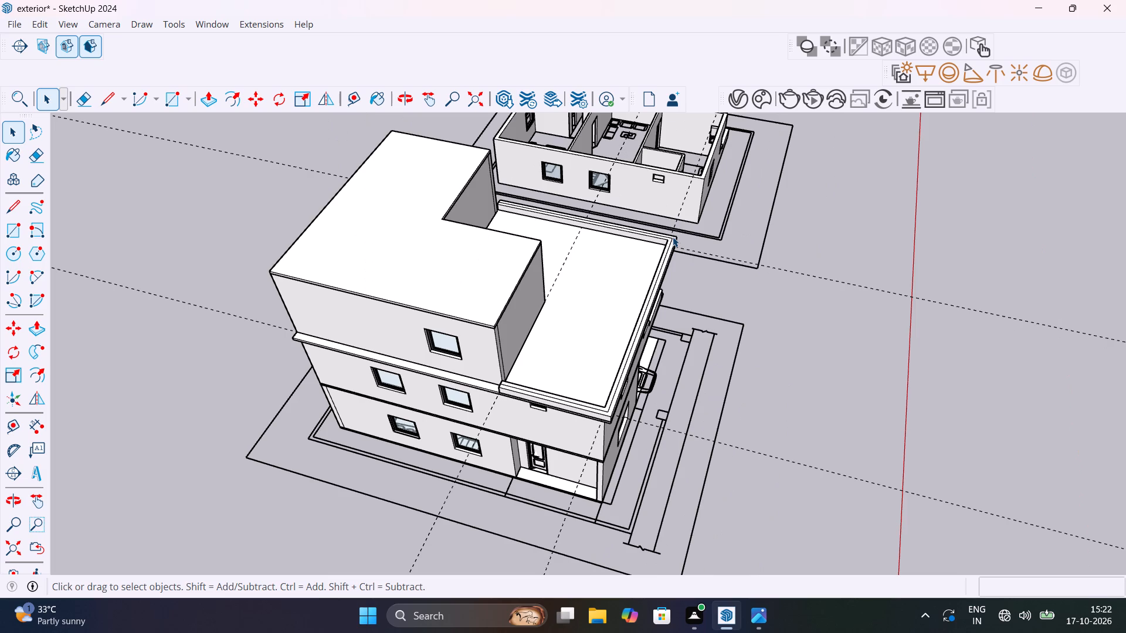
pyautogui.scroll(3, 544, 399)
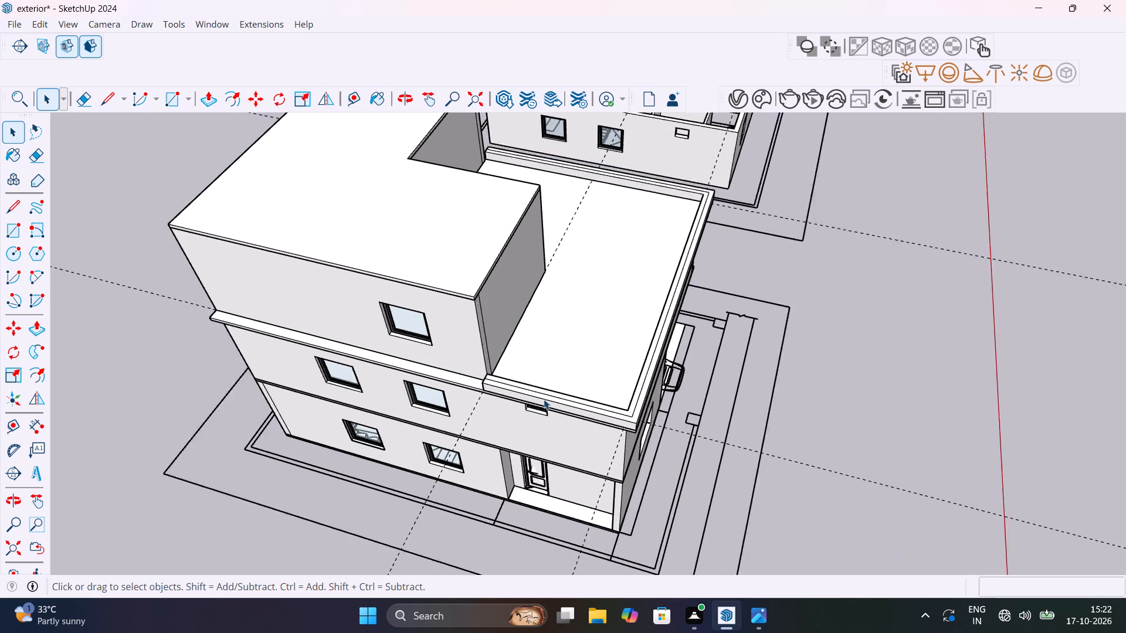
pyautogui.scroll(5, 544, 399)
pyautogui.click(596, 403)
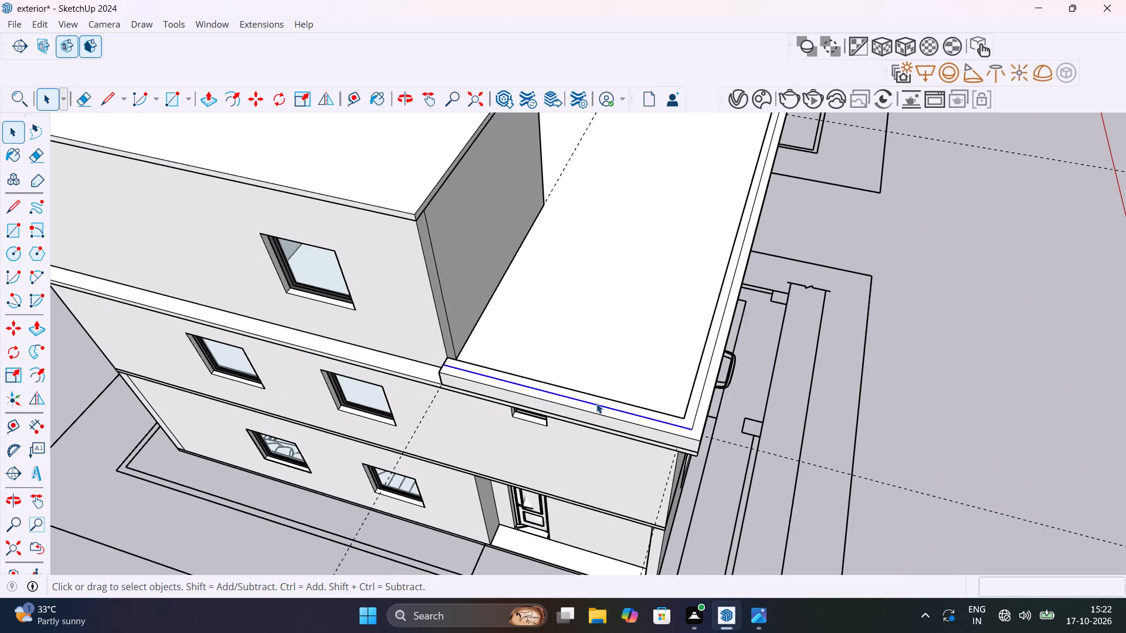
pyautogui.rightClick(596, 403)
pyautogui.click(639, 244)
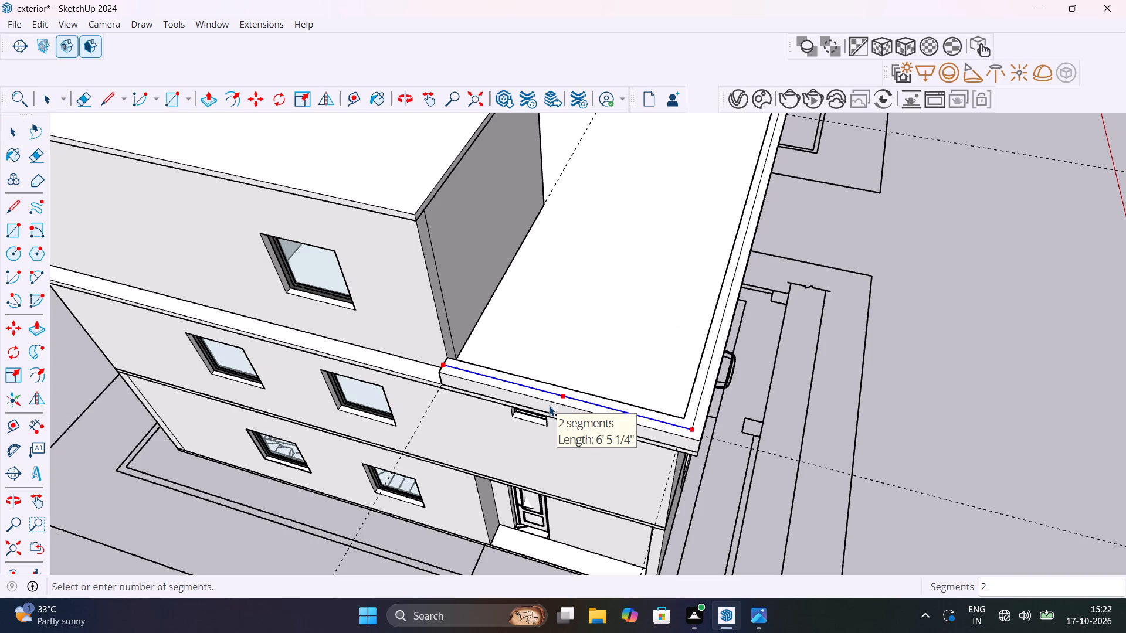
pyautogui.press('2')
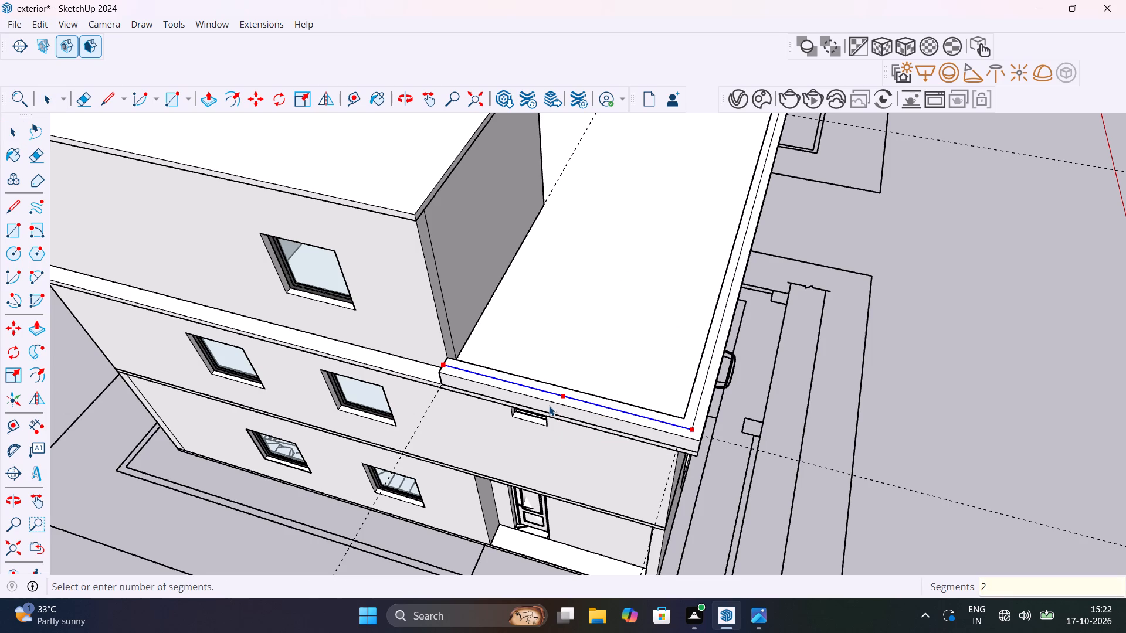
pyautogui.press('Return')
# Divide the centre line along the parapet's long side into 4 equal segments.
pyautogui.scroll(1, 549, 406)
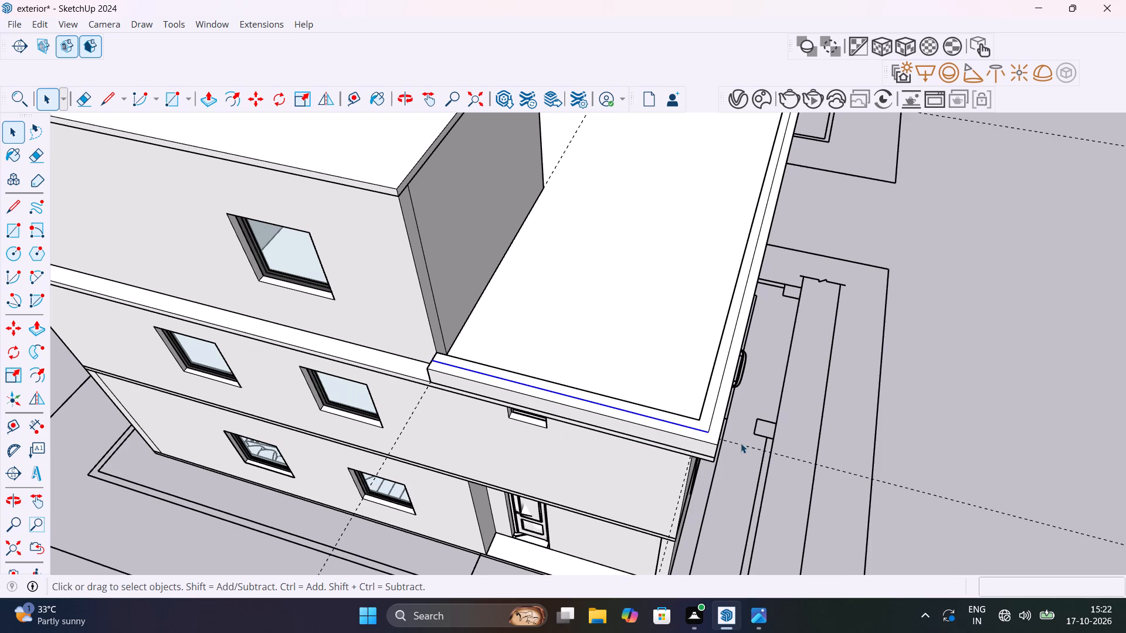
pyautogui.moveTo(703, 457); pyautogui.dragTo(445, 495, button='middle')
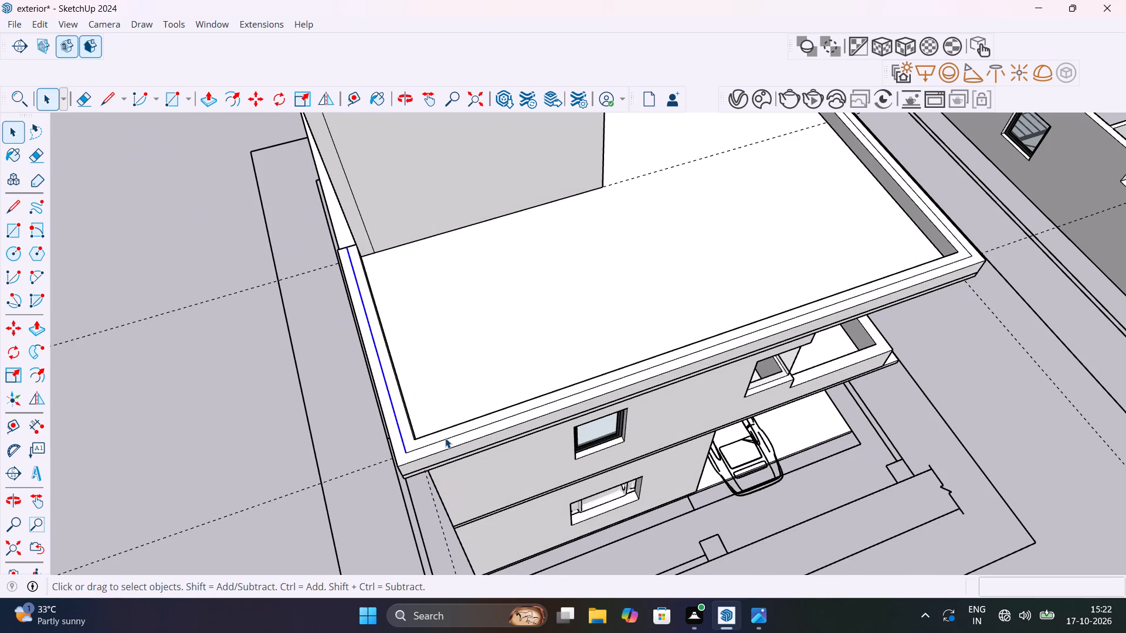
pyautogui.click(445, 438)
pyautogui.rightClick(445, 438)
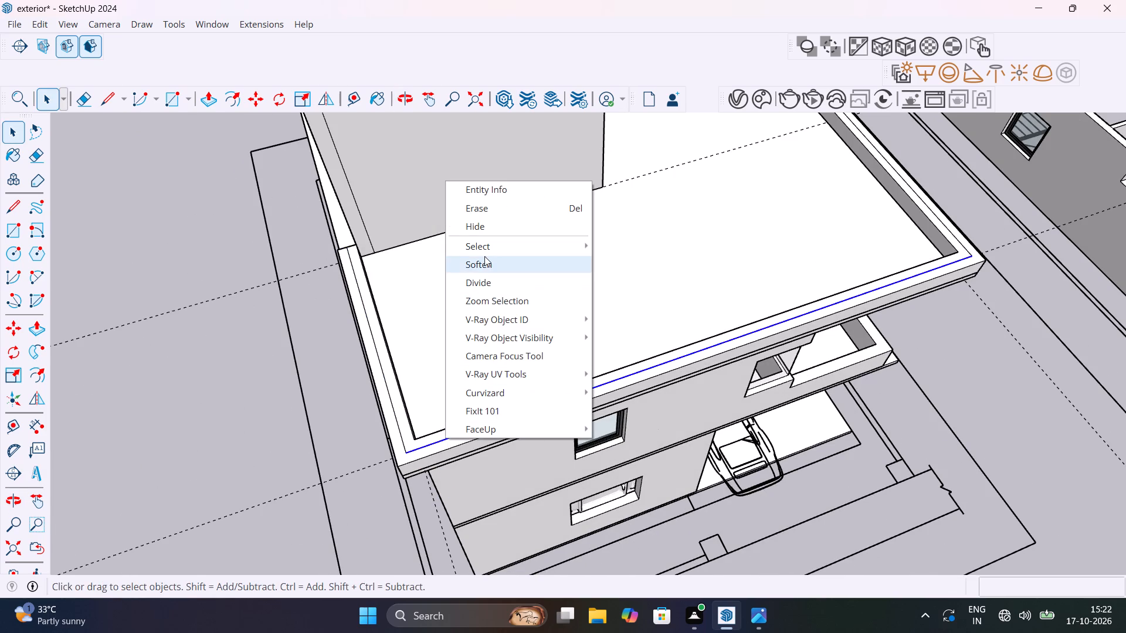
pyautogui.click(492, 283)
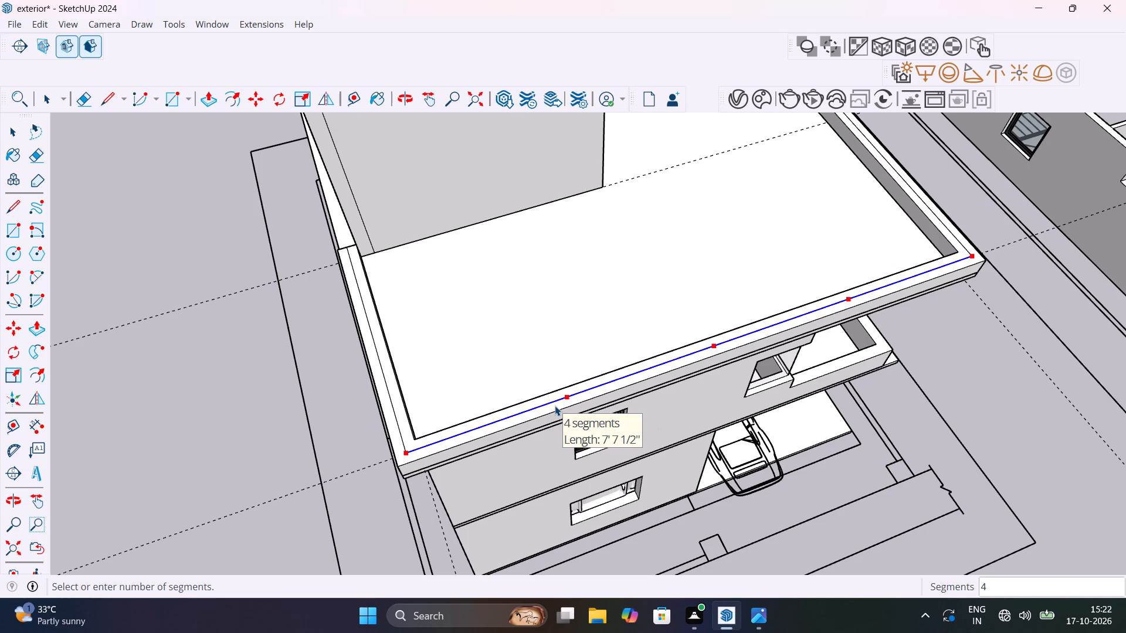
pyautogui.press('4')
pyautogui.press('Return')
# Divide the centre line of the opposite short parapet side into 4 equal segments.
pyautogui.scroll(-3, 598, 386)
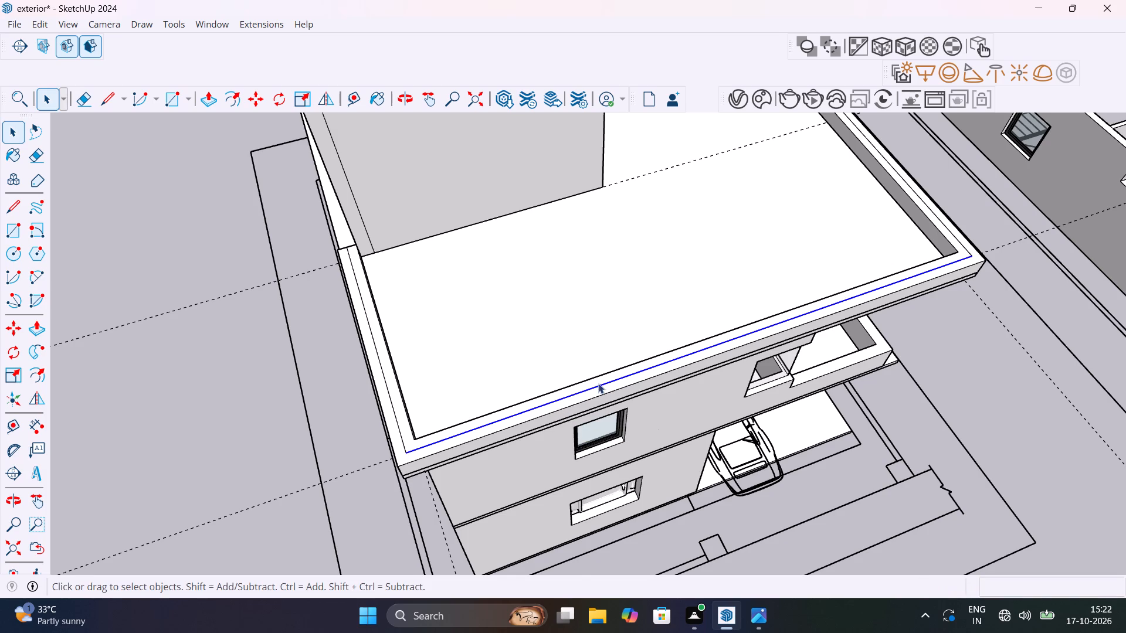
pyautogui.scroll(-4, 598, 383)
pyautogui.moveTo(758, 323); pyautogui.dragTo(433, 328, button='middle')
pyautogui.scroll(4, 639, 449)
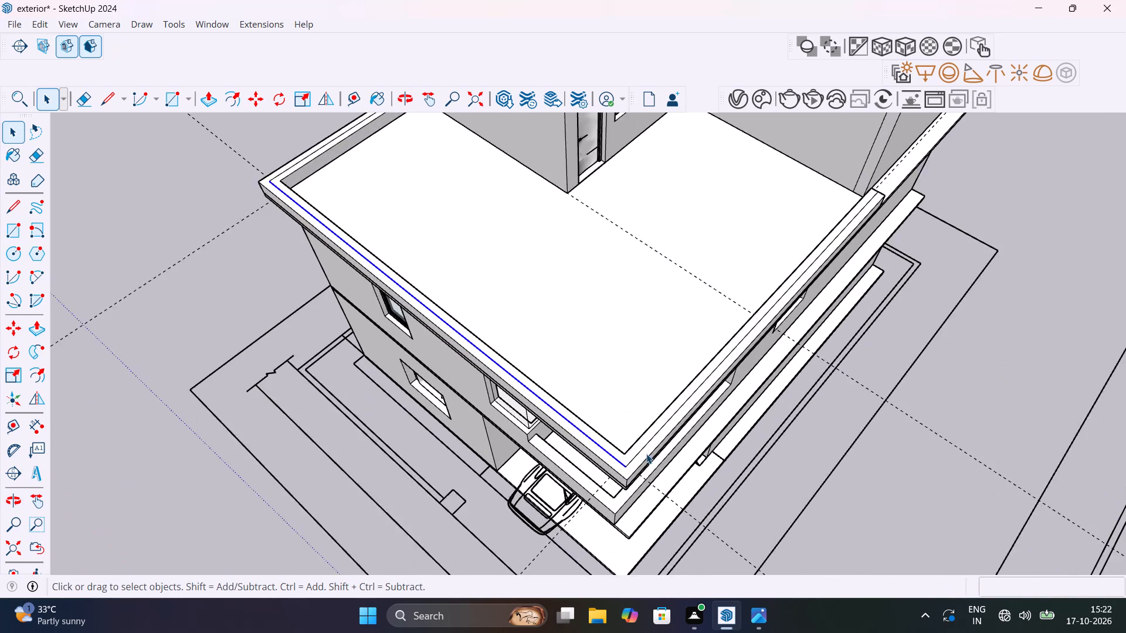
pyautogui.scroll(4, 646, 454)
pyautogui.click(645, 442)
pyautogui.rightClick(645, 442)
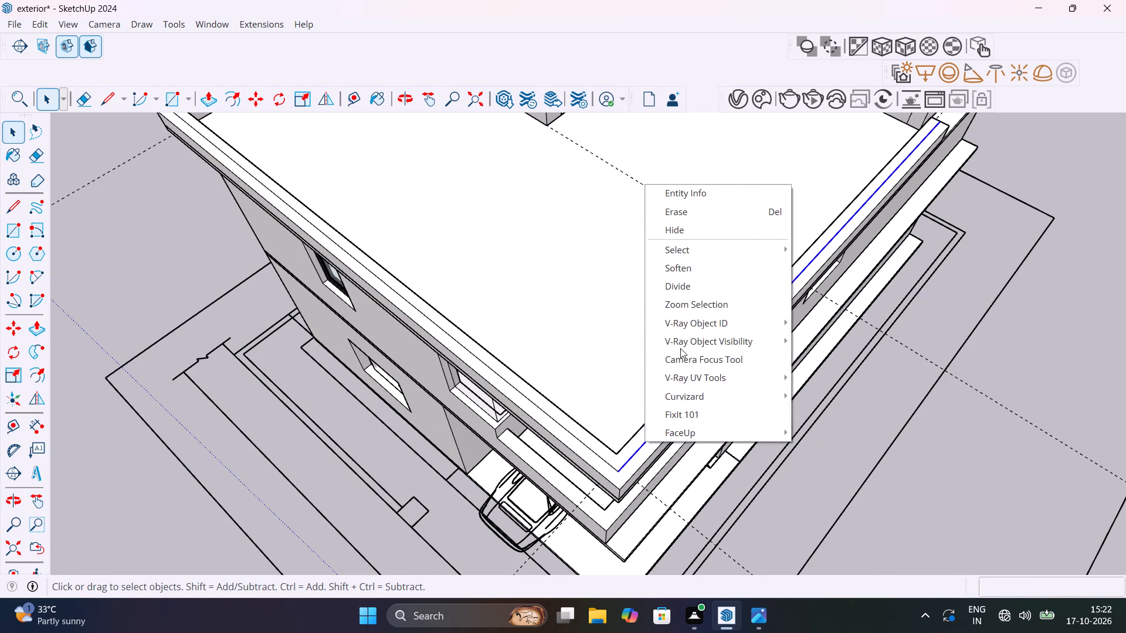
pyautogui.click(691, 291)
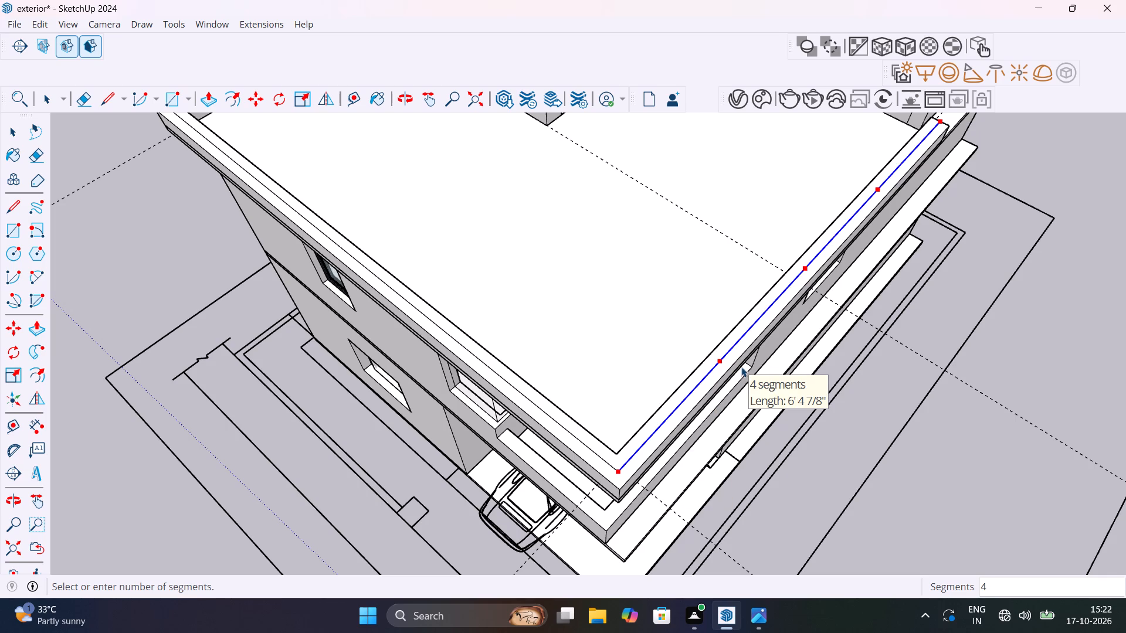
pyautogui.press('4')
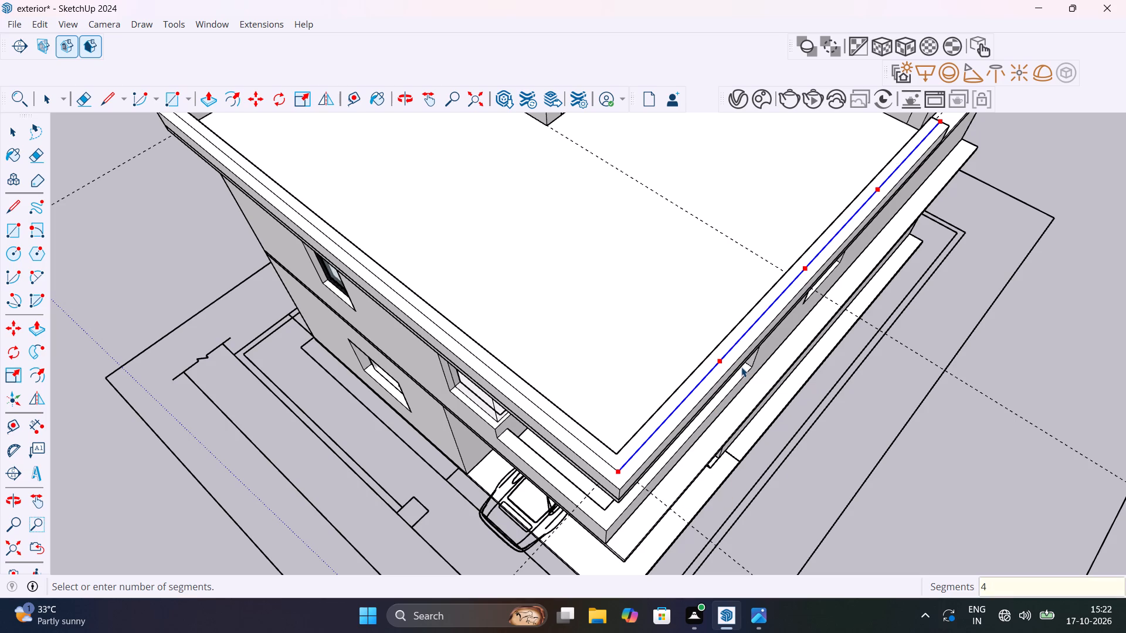
pyautogui.press('Return')
# Start a Type A MajRail railing, 36" high with zero offsets, placing poles at the start, midpoint and corner of the two-segment short parapet side.
pyautogui.scroll(-14, 741, 366)
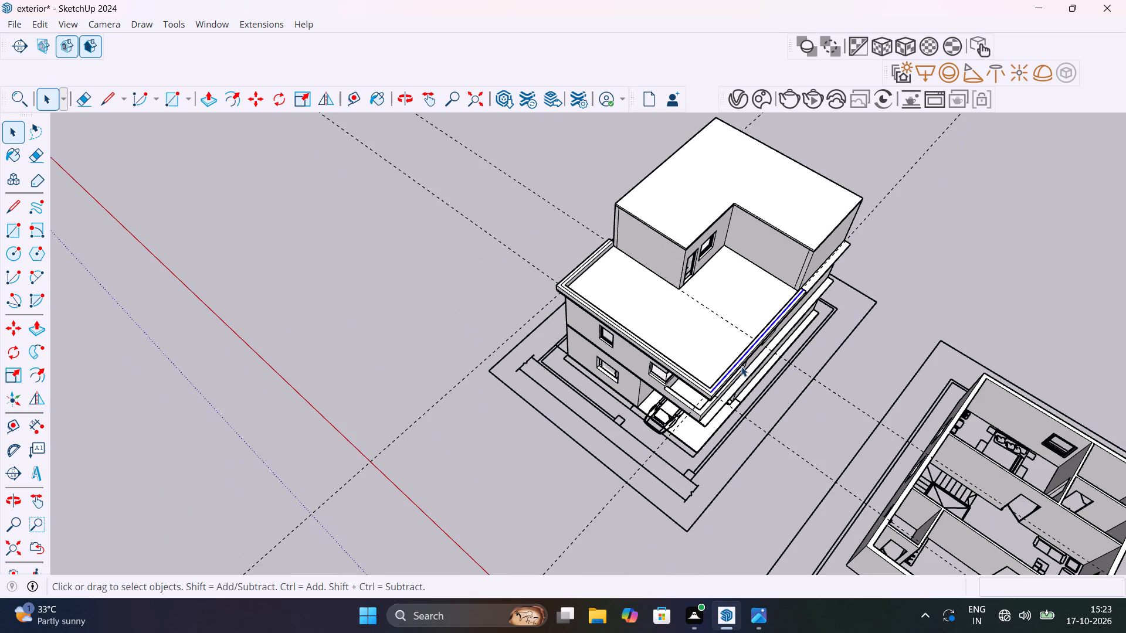
pyautogui.scroll(8, 585, 248)
pyautogui.moveTo(666, 315); pyautogui.dragTo(813, 335, button='middle')
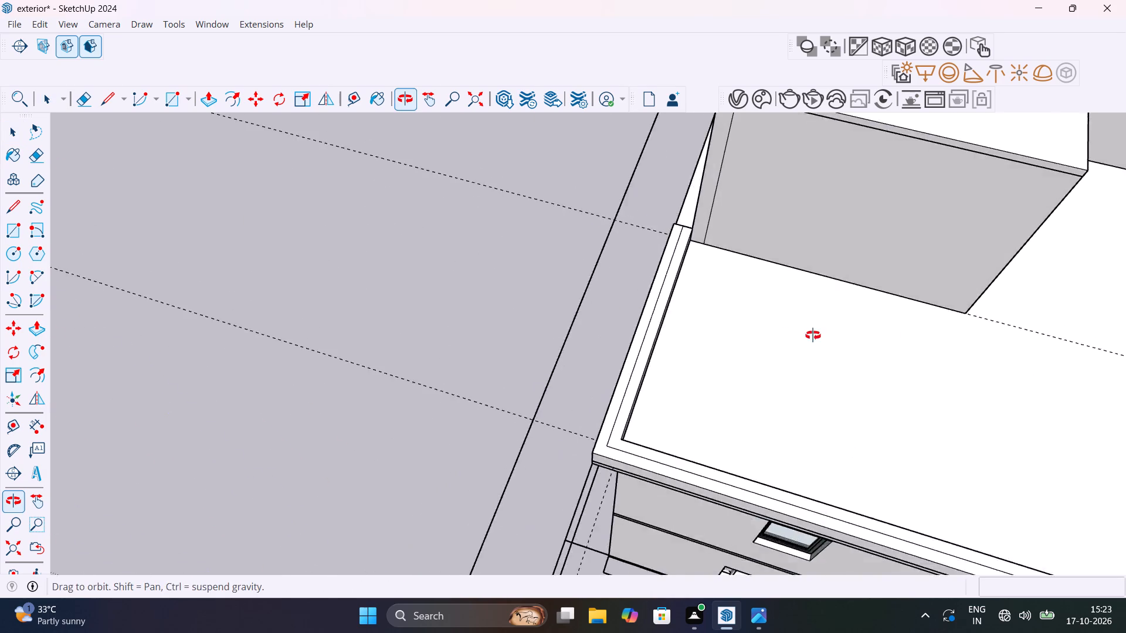
pyautogui.moveTo(813, 335); pyautogui.dragTo(973, 335, button='middle')
pyautogui.scroll(6, 634, 204)
pyautogui.scroll(-6, 690, 206)
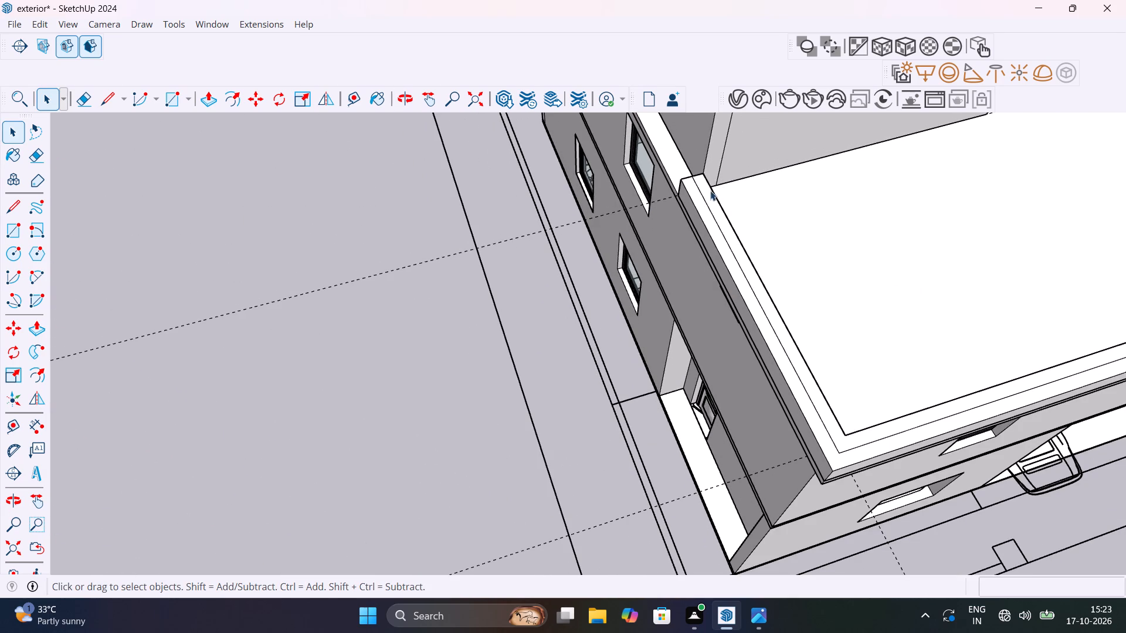
pyautogui.click(267, 24)
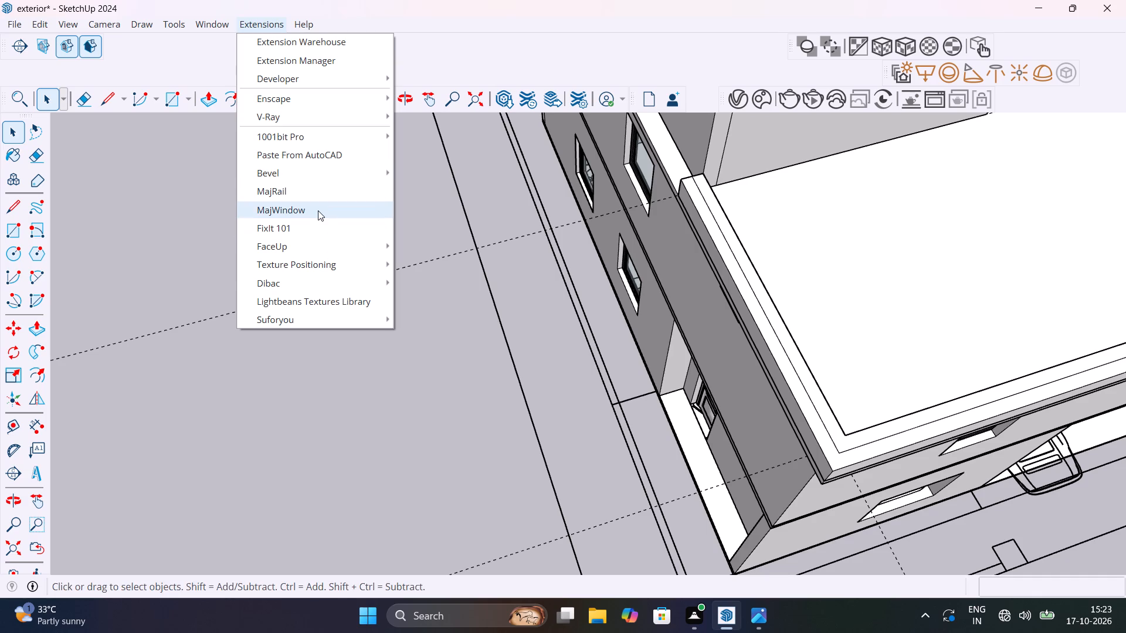
pyautogui.click(324, 195)
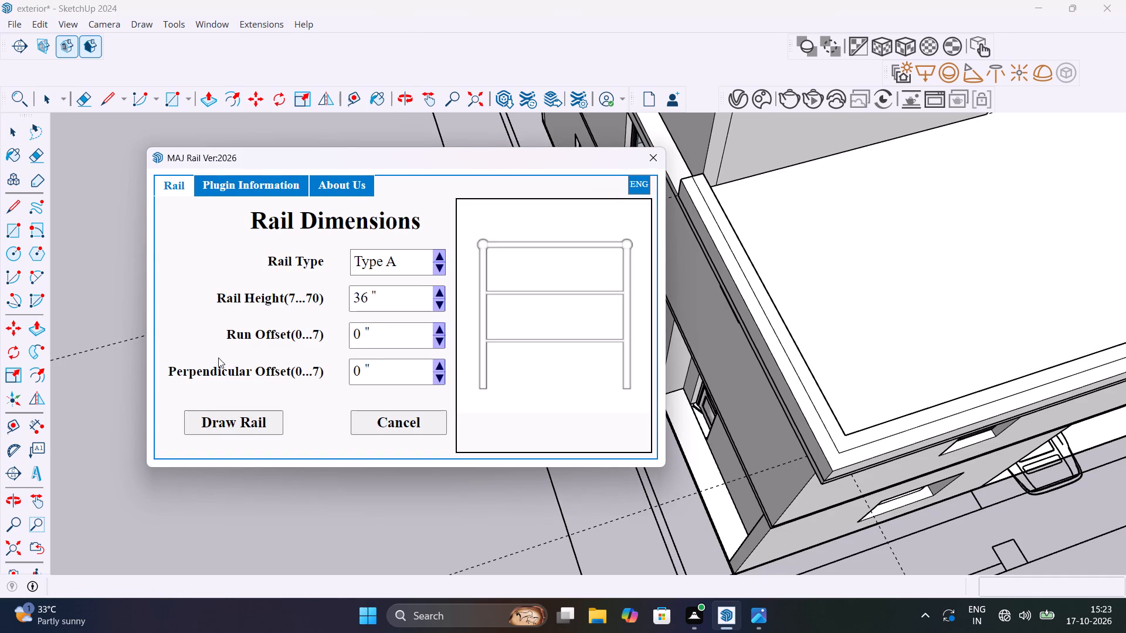
pyautogui.click(216, 423)
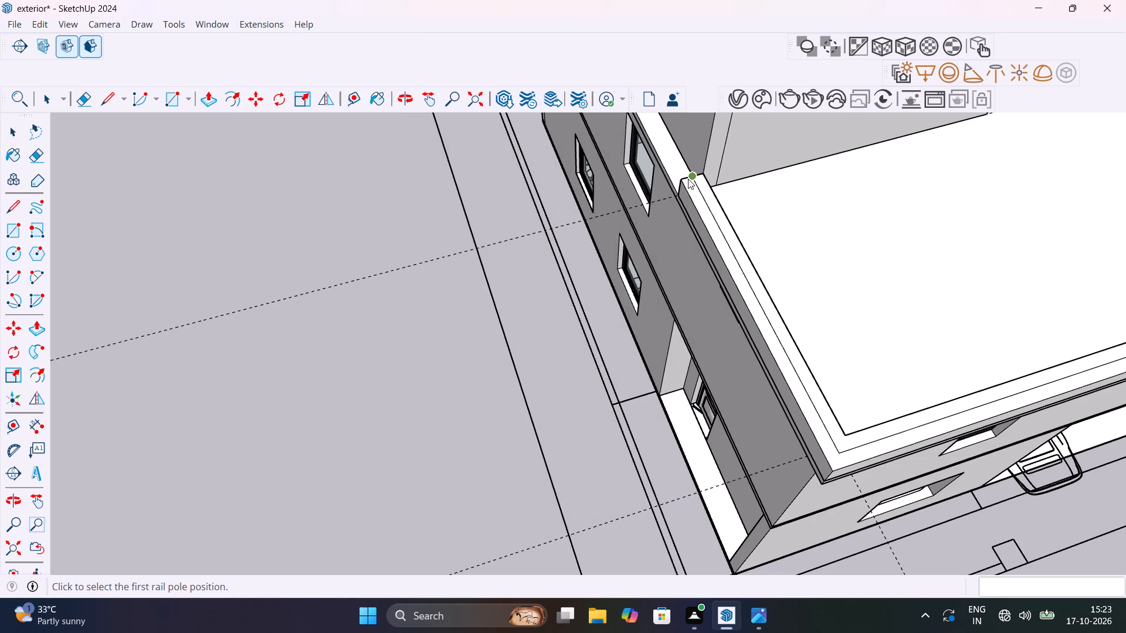
pyautogui.click(691, 178)
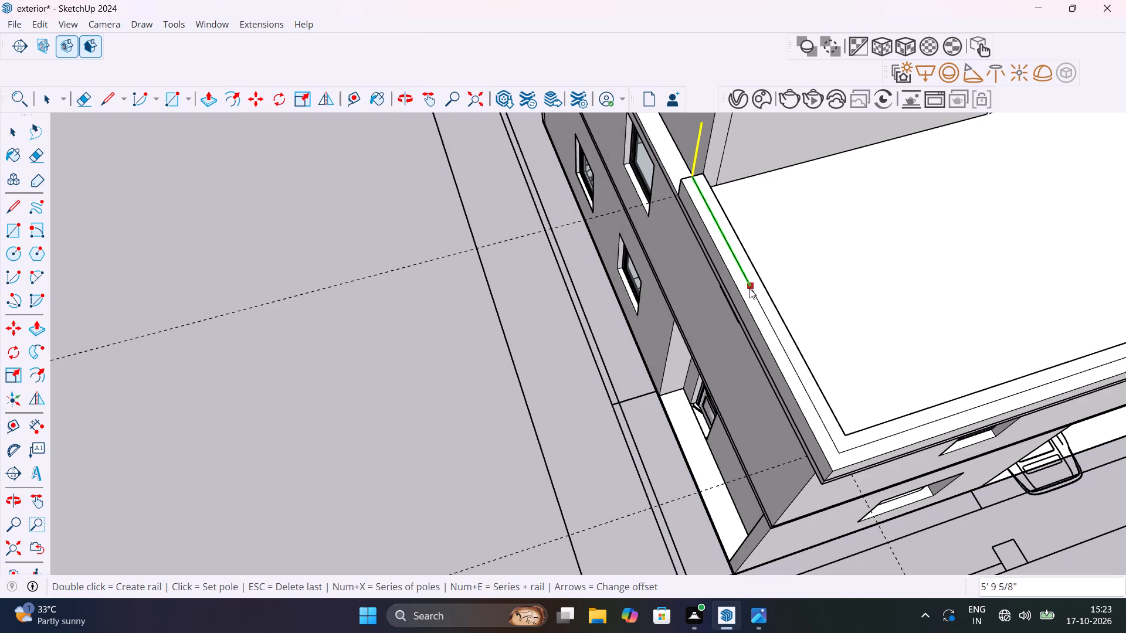
pyautogui.click(757, 302)
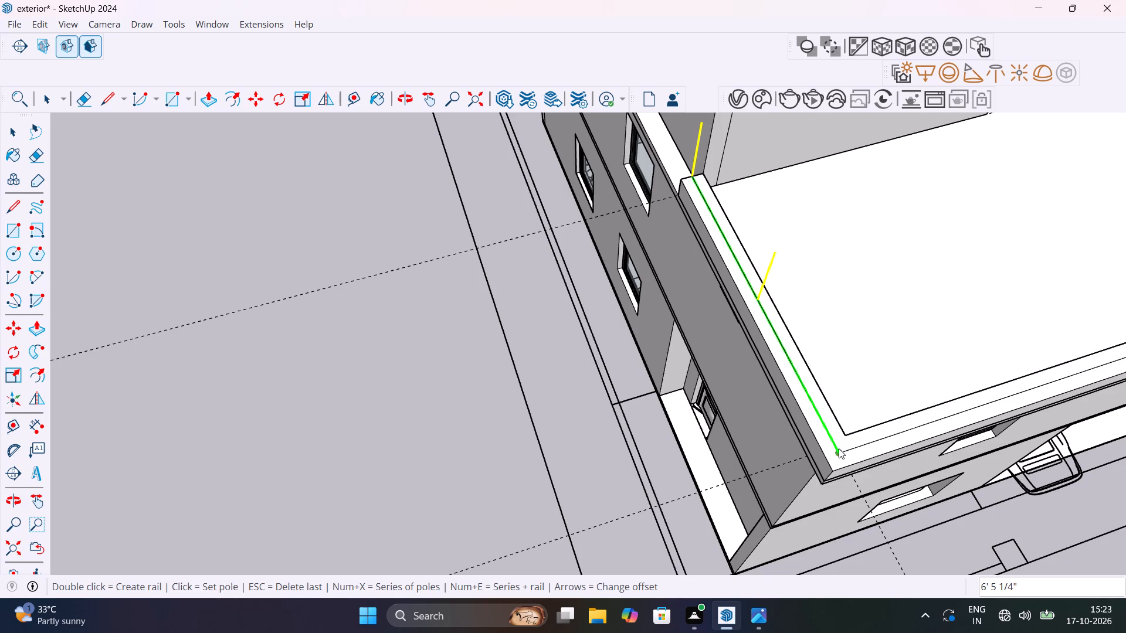
pyautogui.click(839, 450)
# Continue the railing along the parapet's long side, placing a pole at each of the four segment endpoints up to the far corner.
pyautogui.scroll(-3, 864, 439)
pyautogui.moveTo(867, 440); pyautogui.dragTo(866, 441, button='middle')
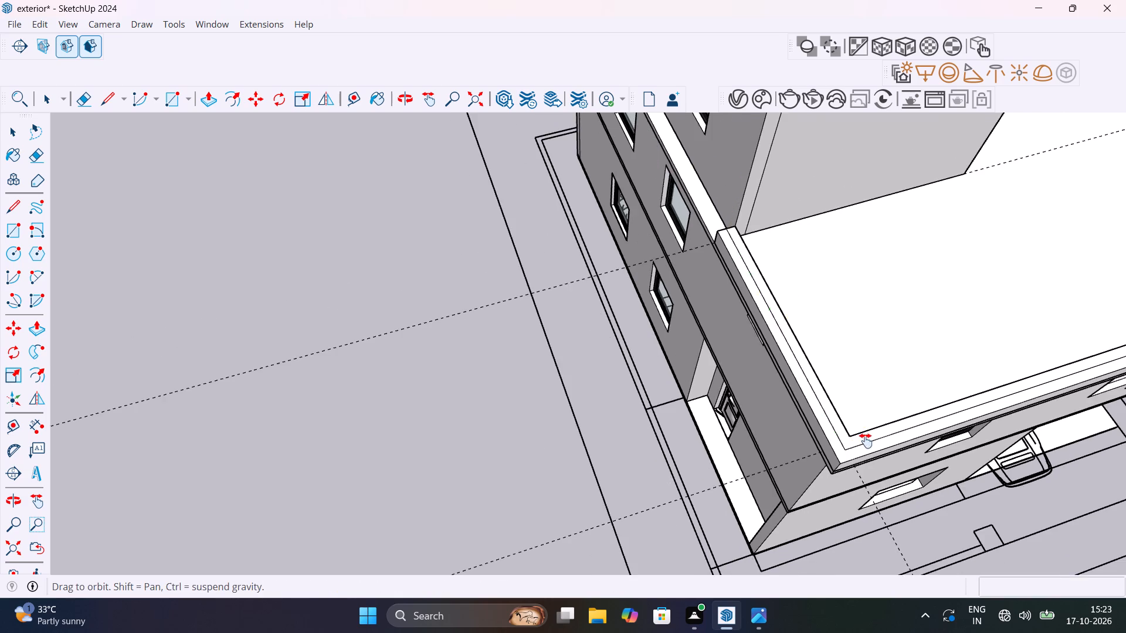
pyautogui.moveTo(866, 441); pyautogui.dragTo(612, 443, button='middle')
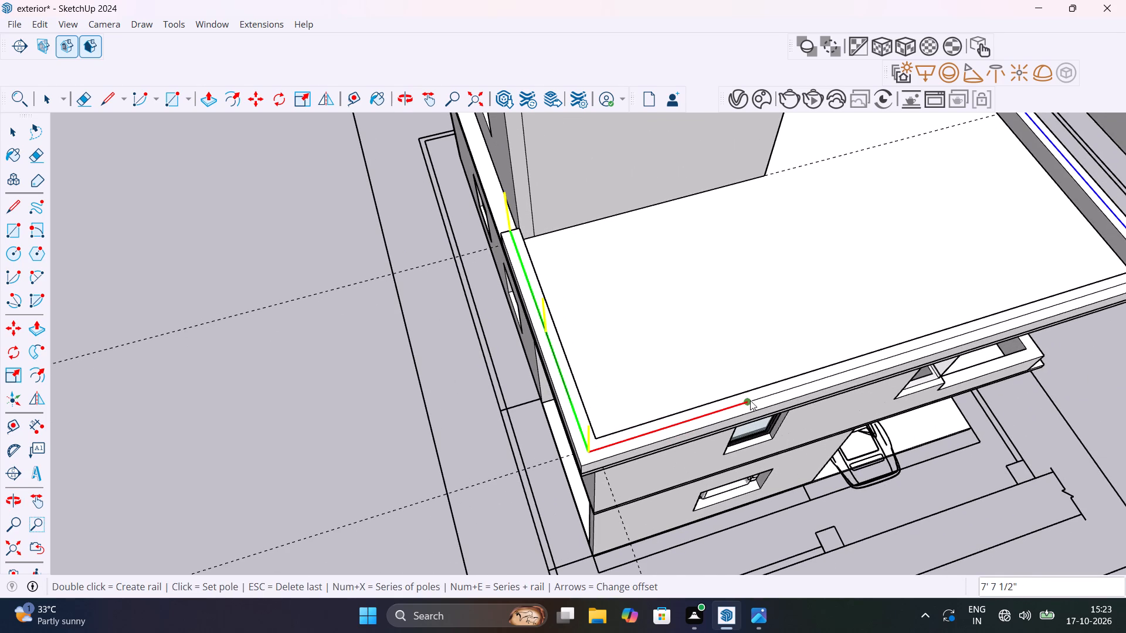
pyautogui.click(747, 403)
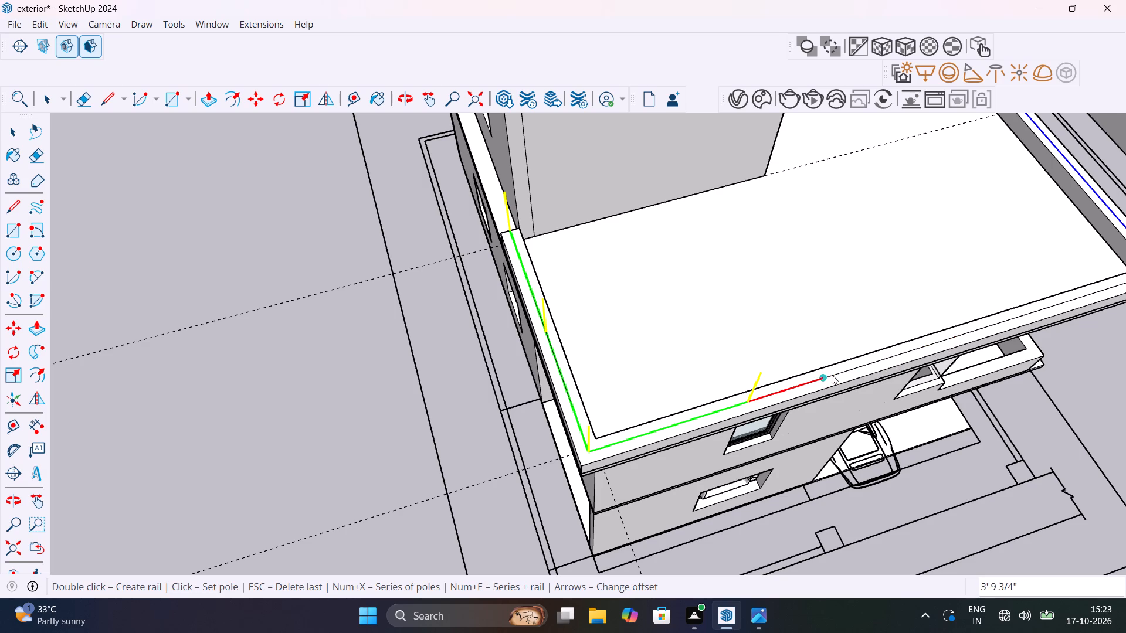
pyautogui.moveTo(883, 386); pyautogui.dragTo(763, 349, button='middle')
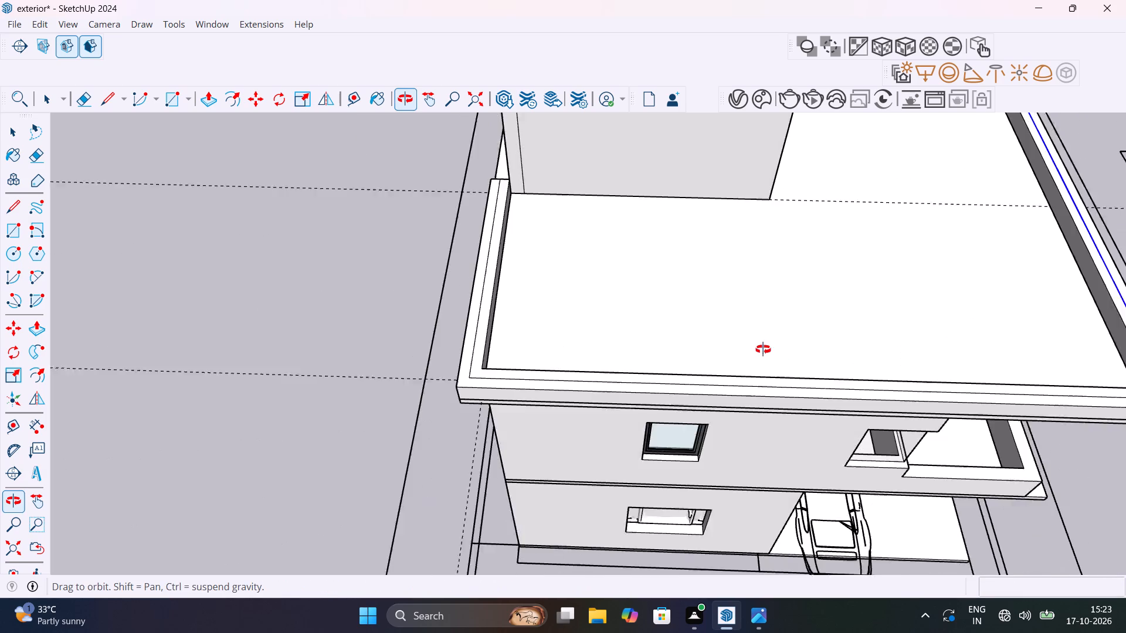
pyautogui.moveTo(763, 349); pyautogui.dragTo(727, 275, button='middle')
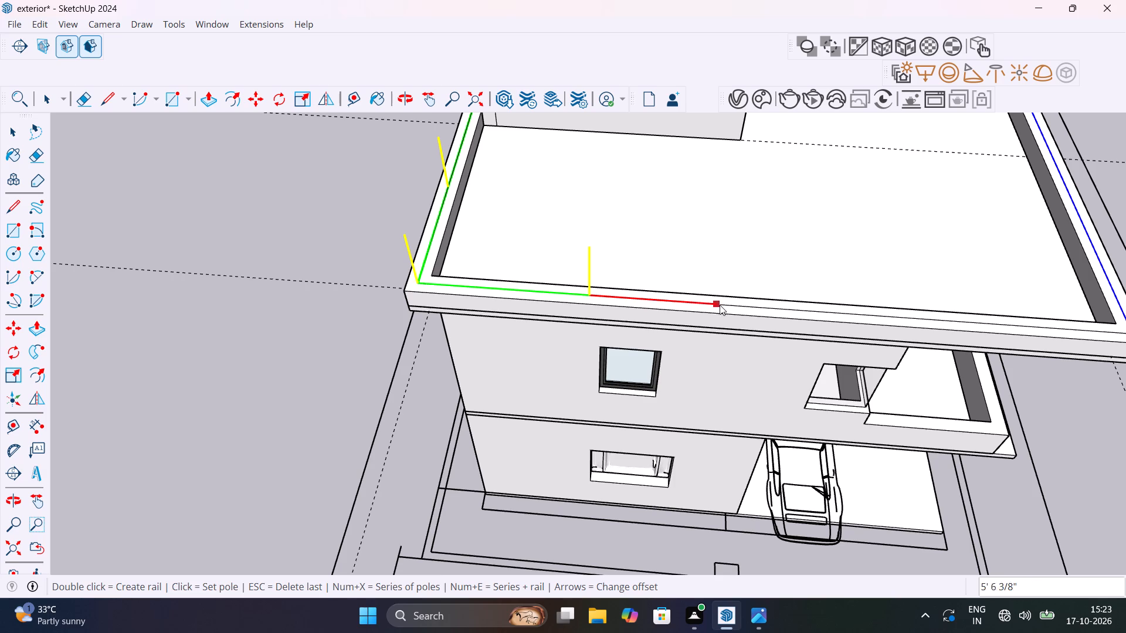
pyautogui.click(766, 307)
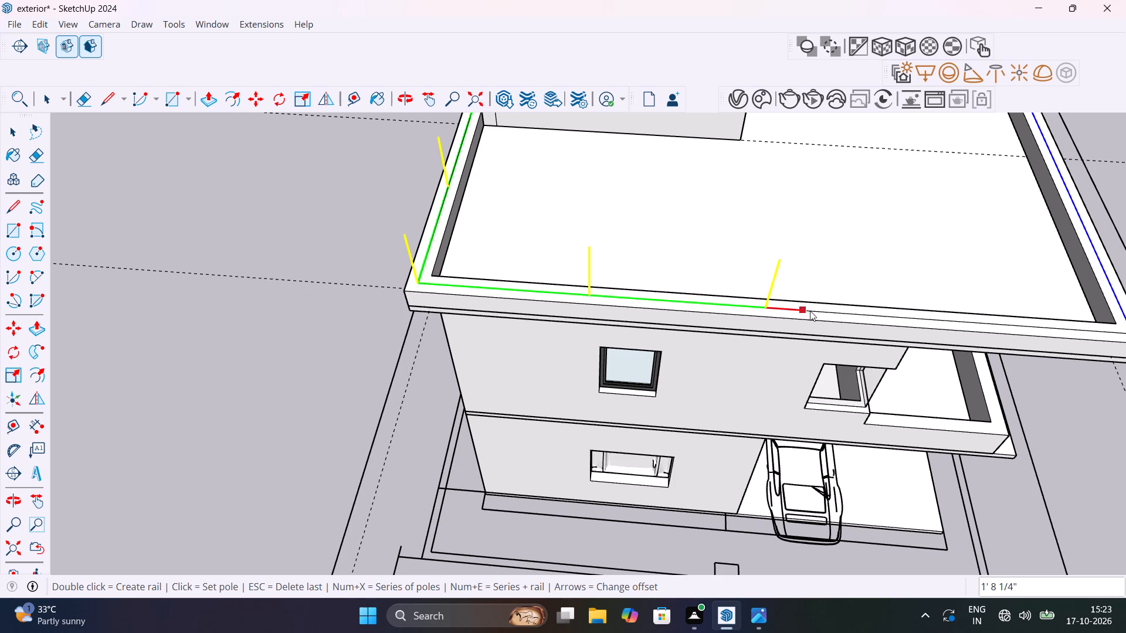
pyautogui.click(948, 321)
pyautogui.moveTo(948, 321); pyautogui.dragTo(652, 332, button='middle')
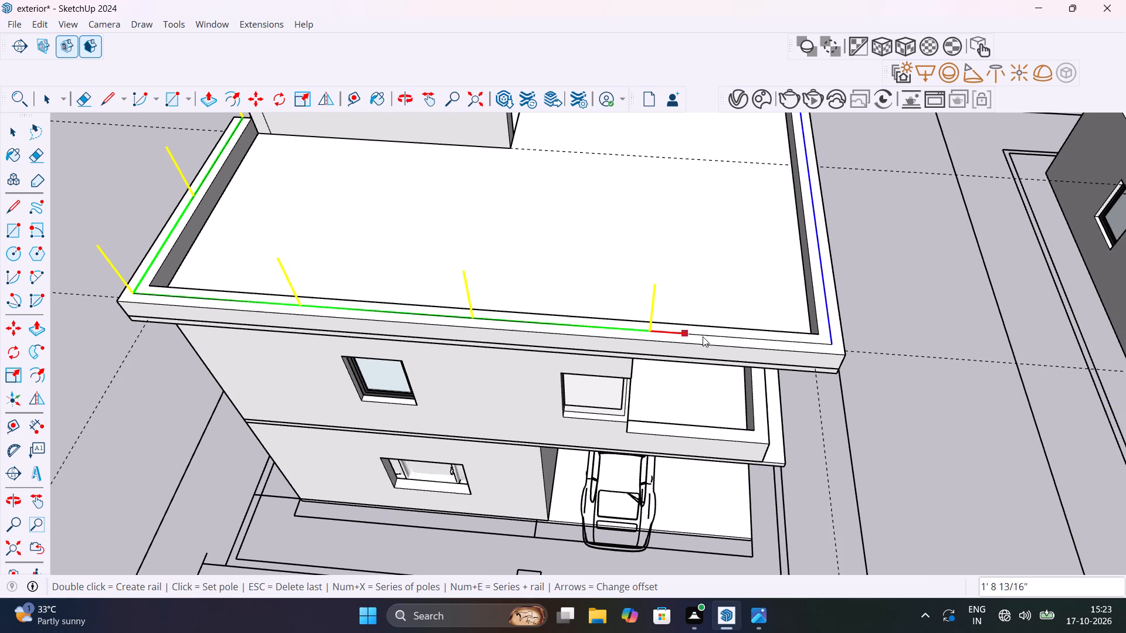
pyautogui.click(828, 341)
# Place poles at the segment endpoints of the four-segment short parapet side and create the rail at its open end.
pyautogui.moveTo(829, 341); pyautogui.dragTo(534, 347, button='middle')
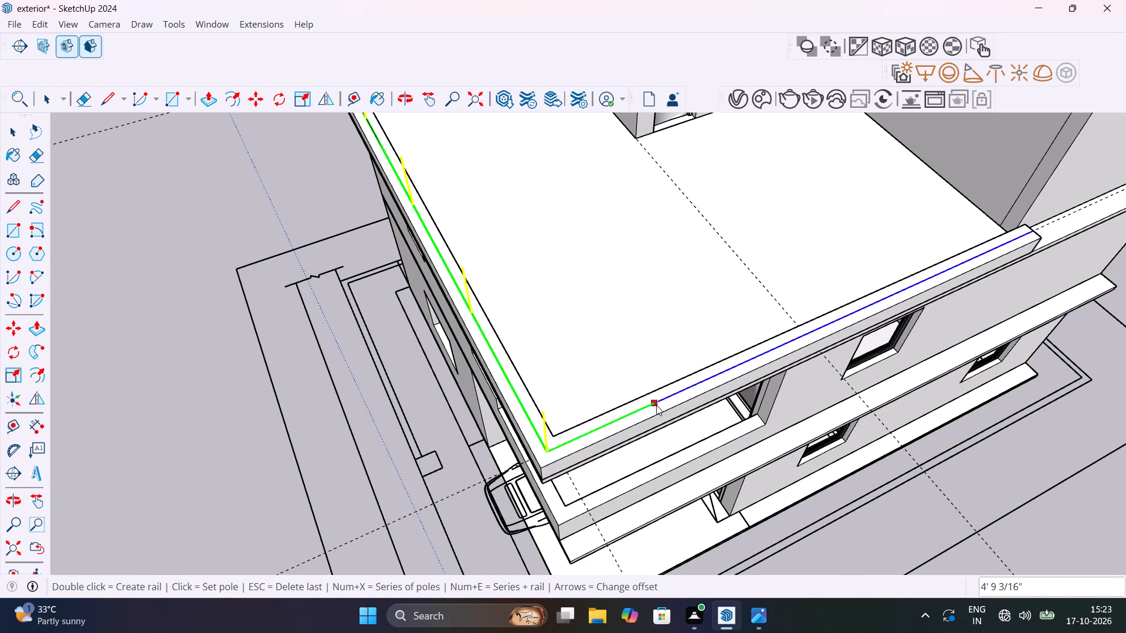
pyautogui.click(690, 386)
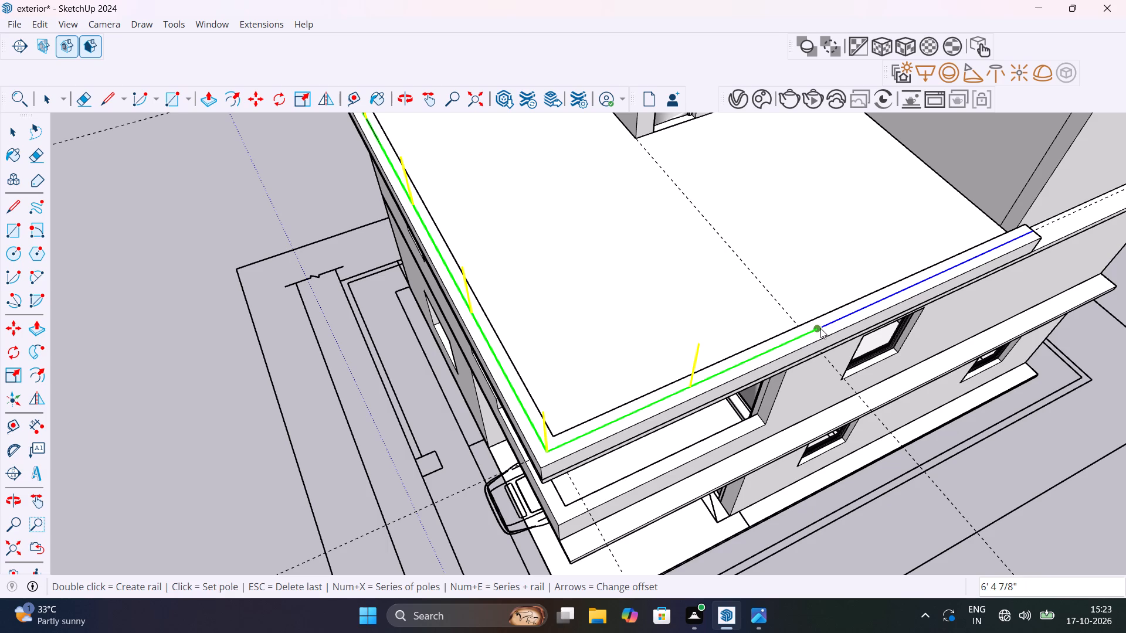
pyautogui.click(818, 329)
pyautogui.moveTo(836, 331); pyautogui.dragTo(660, 372, button='middle')
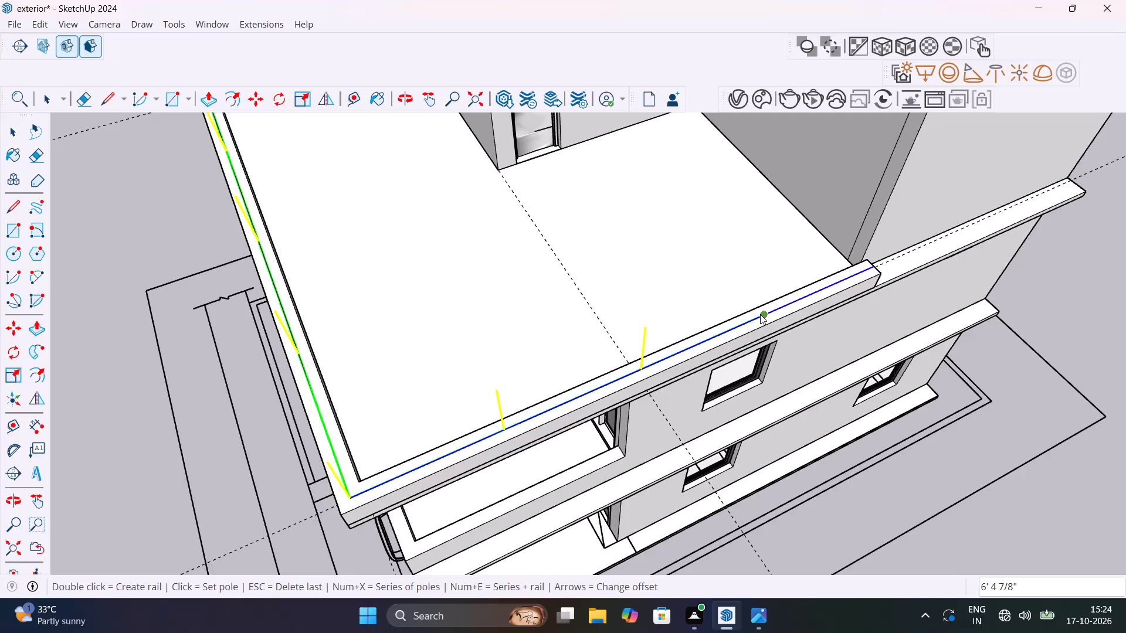
pyautogui.click(761, 314)
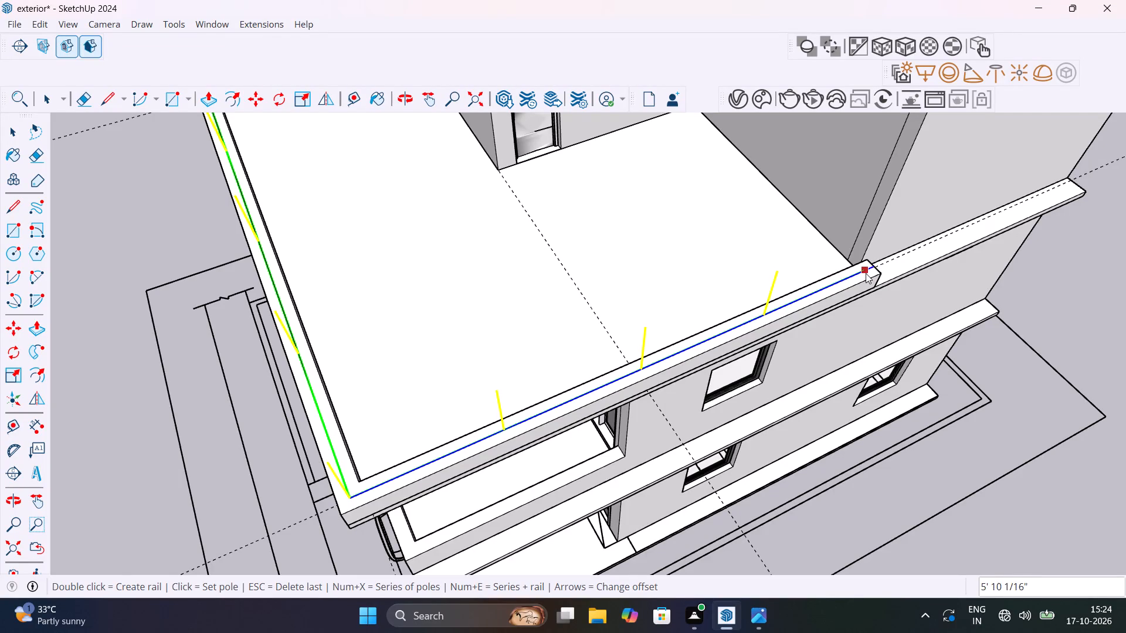
pyautogui.doubleClick(874, 271)
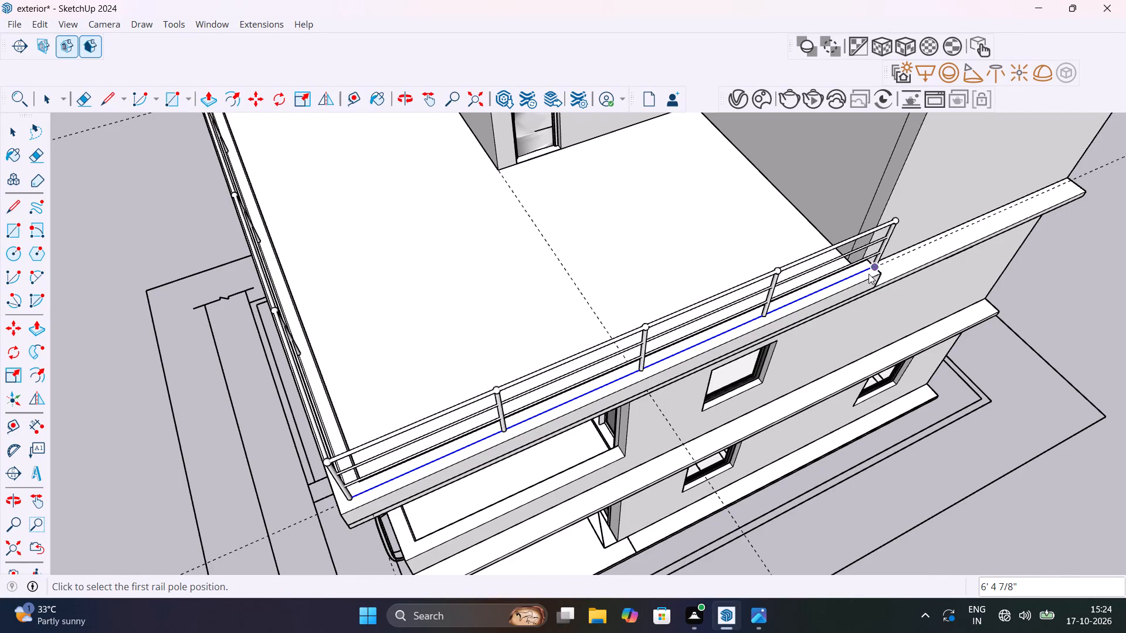
# Examine the new terrace railing along all three parapet sides.
pyautogui.scroll(-7, 867, 275)
pyautogui.moveTo(818, 312); pyautogui.dragTo(966, 209, button='middle')
pyautogui.moveTo(614, 305); pyautogui.dragTo(670, 389, button='middle')
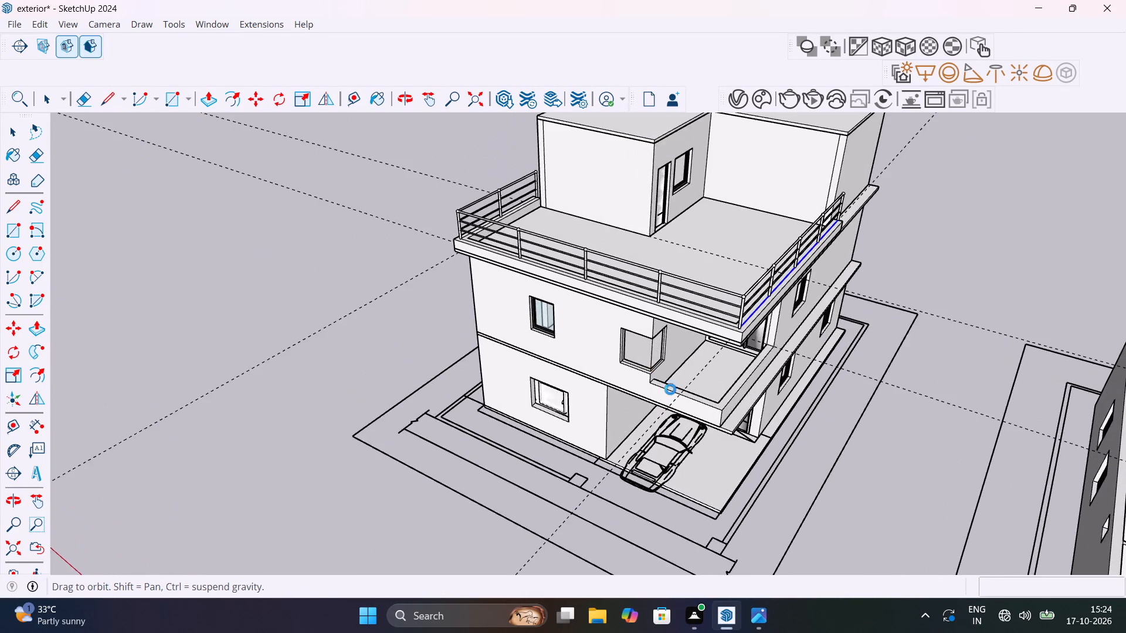
pyautogui.moveTo(670, 389); pyautogui.dragTo(842, 369, button='middle')
pyautogui.scroll(5, 840, 275)
pyautogui.moveTo(847, 301); pyautogui.dragTo(847, 300, button='middle')
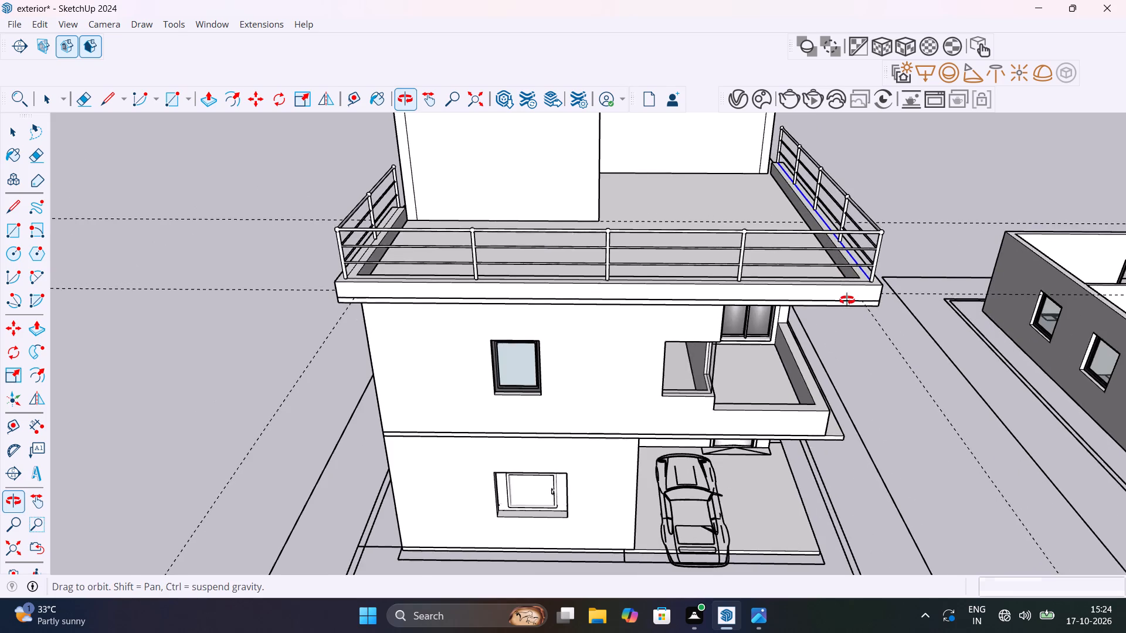
pyautogui.moveTo(847, 300); pyautogui.dragTo(555, 303, button='middle')
pyautogui.press('space')
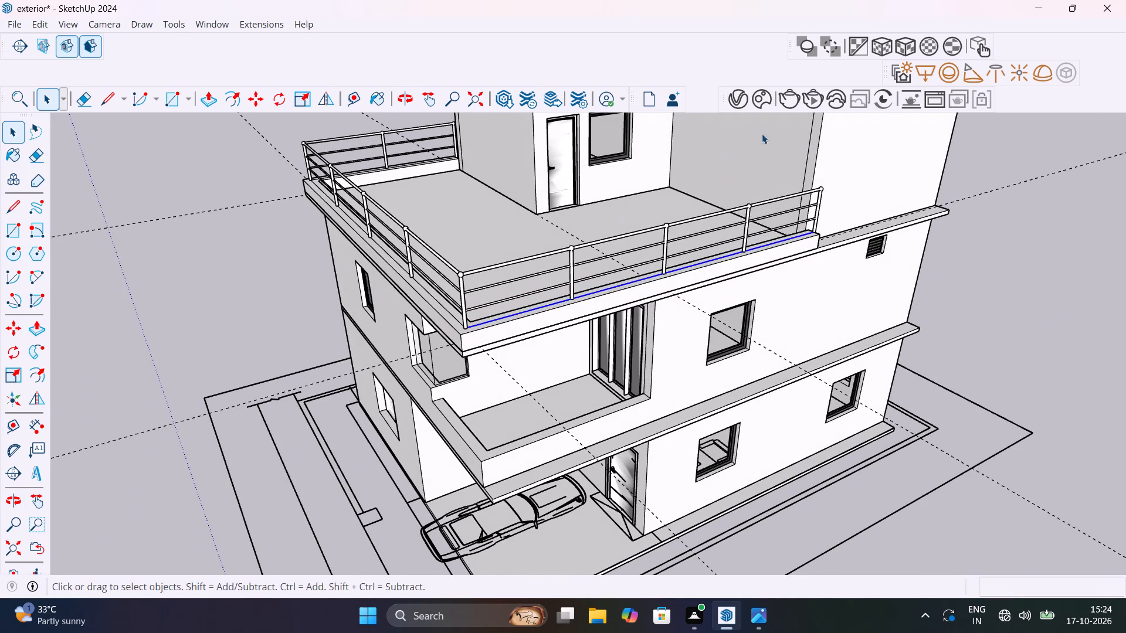
# Measure the centre-line segment between the corner pole and the adjacent pole on the four-segment short side with the Dimension tool.
pyautogui.click(31, 427)
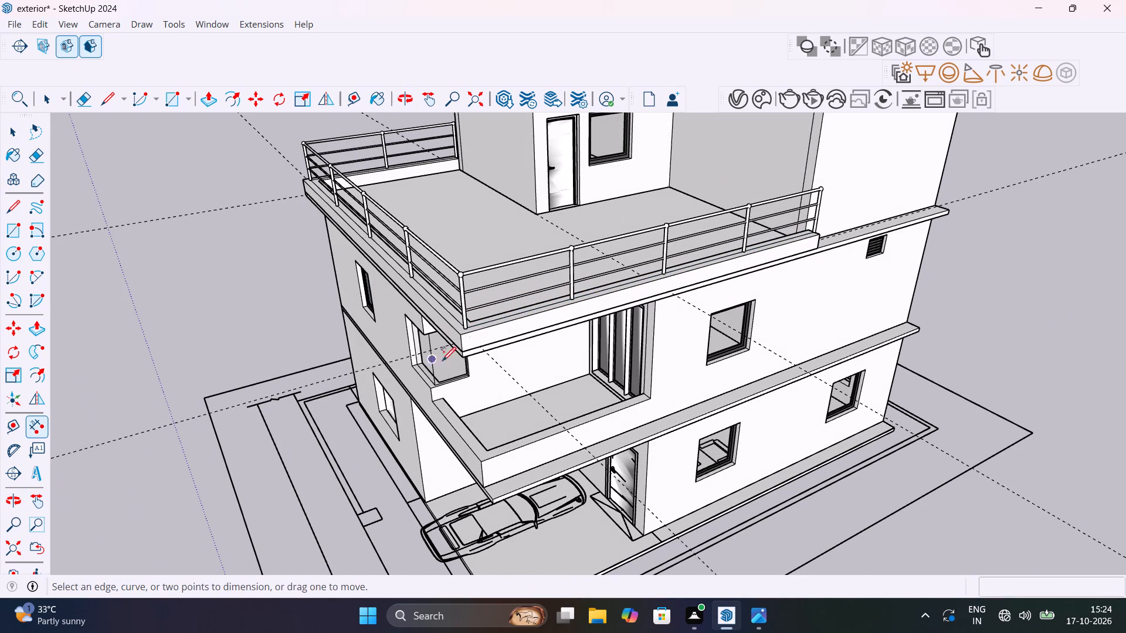
pyautogui.scroll(11, 477, 328)
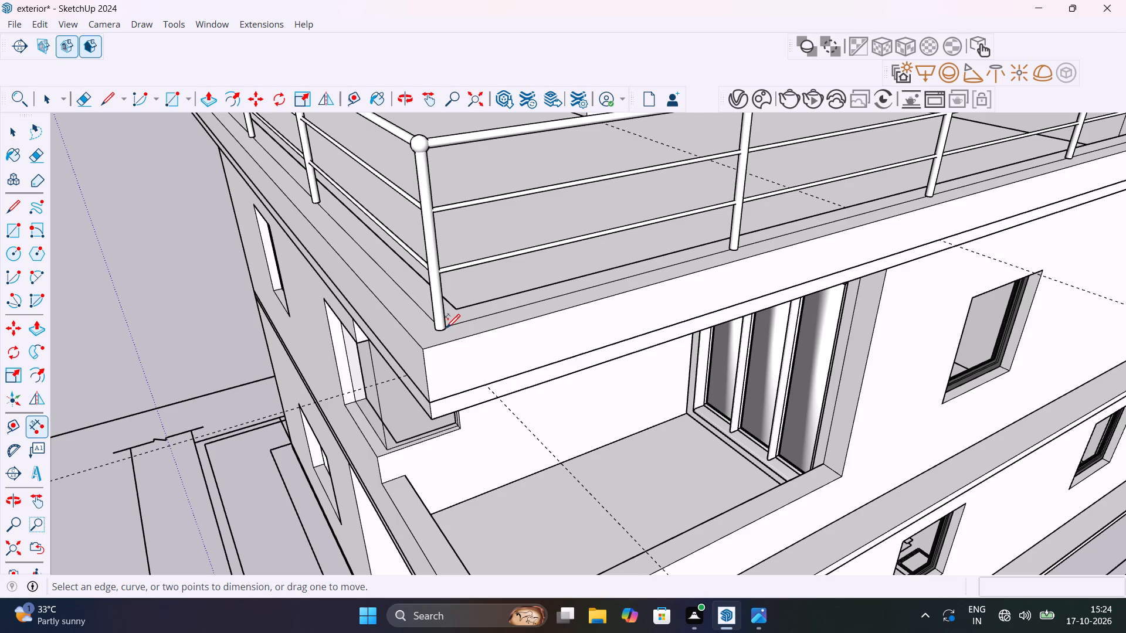
pyautogui.click(446, 327)
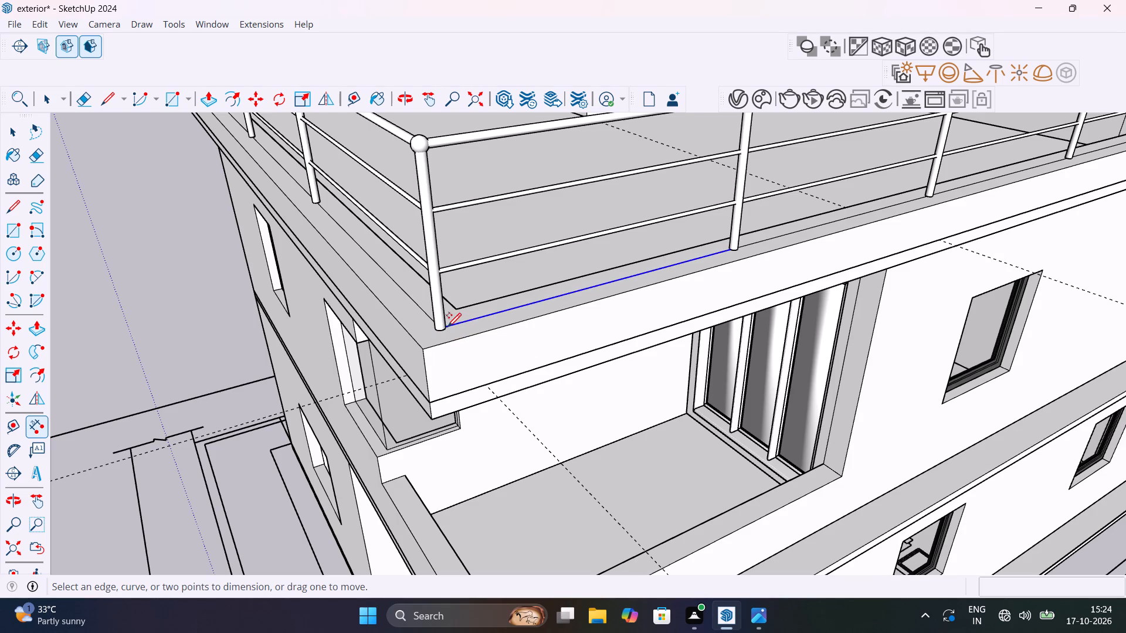
pyautogui.click(447, 326)
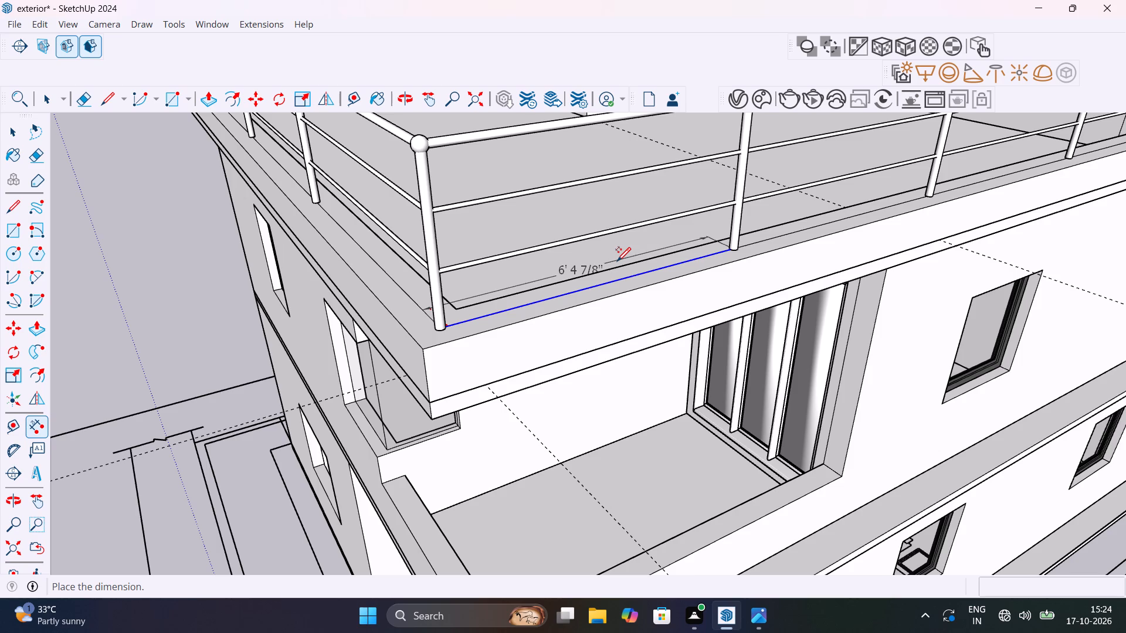
pyautogui.press('Escape')
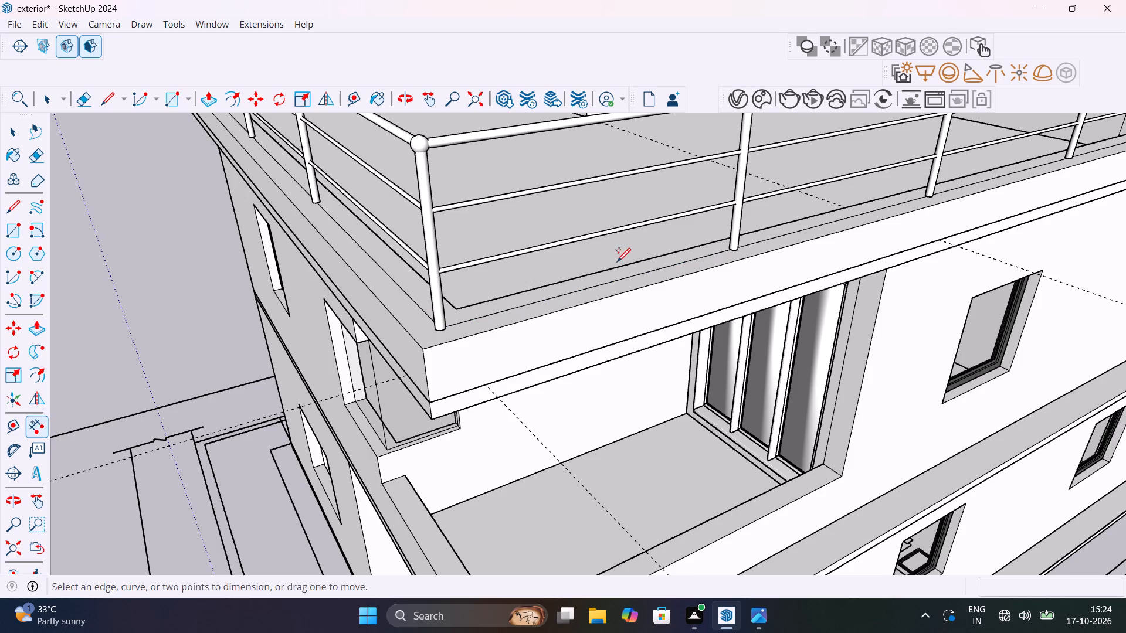
pyautogui.press('space')
# Inspect the terrace railing around the house and the first-floor balcony parapet below it.
pyautogui.scroll(-7, 436, 309)
pyautogui.moveTo(445, 328); pyautogui.dragTo(613, 324, button='middle')
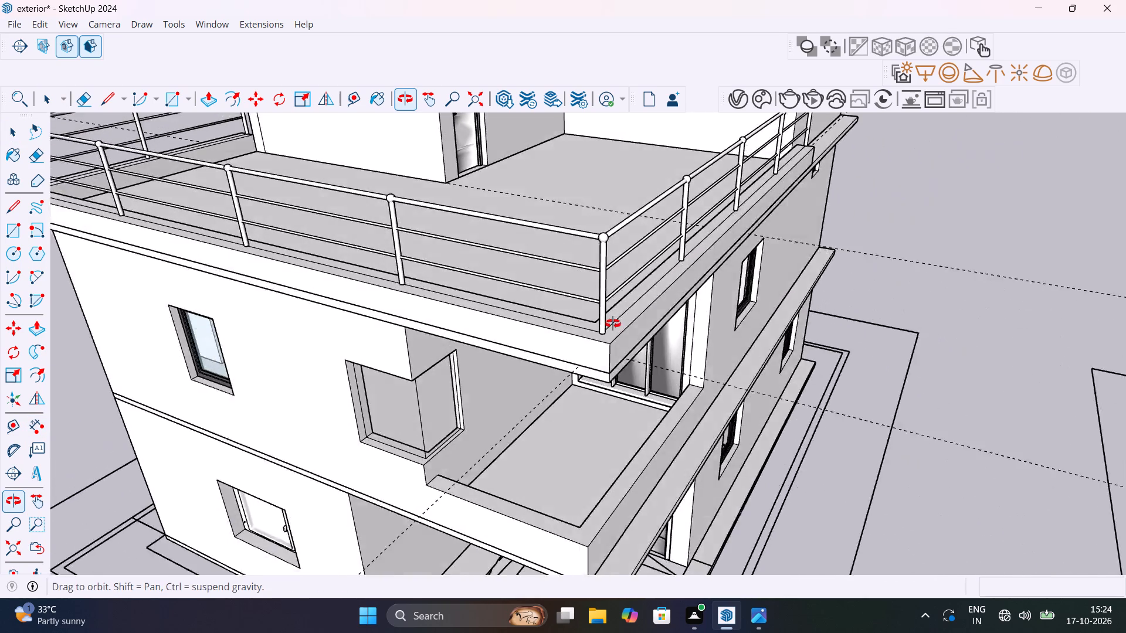
pyautogui.moveTo(613, 324); pyautogui.dragTo(666, 315, button='middle')
pyautogui.scroll(-7, 576, 278)
pyautogui.keyDown('shift'); pyautogui.moveTo(546, 292); pyautogui.dragTo(725, 286, button='middle'); pyautogui.keyUp('shift')
pyautogui.scroll(-7, 725, 286)
pyautogui.moveTo(757, 301); pyautogui.dragTo(647, 313, button='middle')
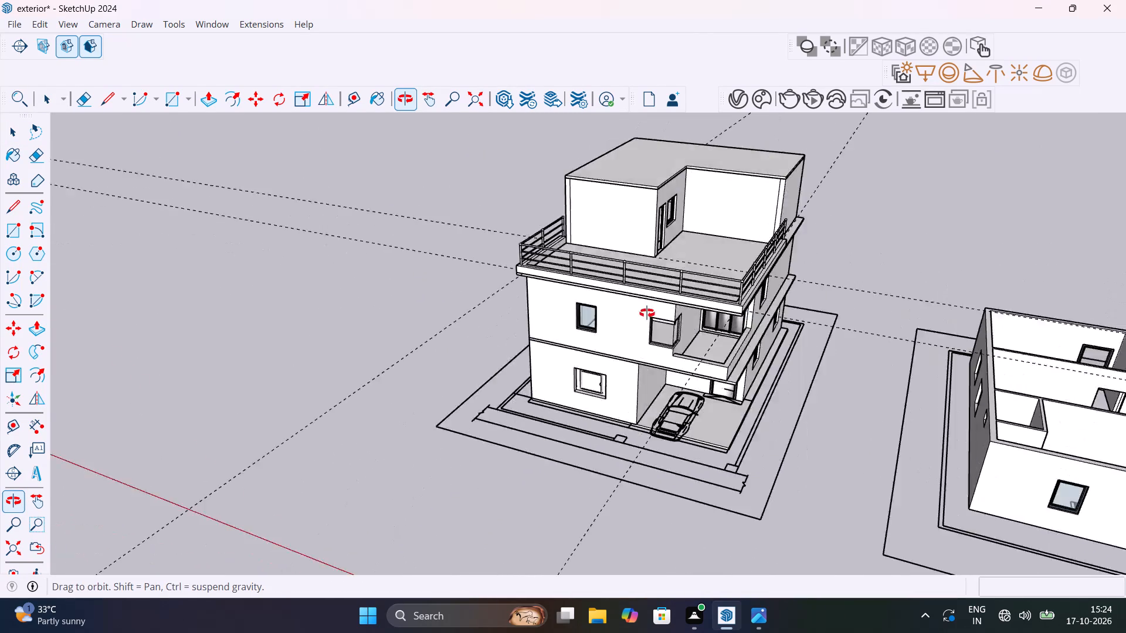
pyautogui.moveTo(647, 313); pyautogui.dragTo(391, 351, button='middle')
pyautogui.scroll(8, 537, 203)
pyautogui.scroll(-5, 569, 251)
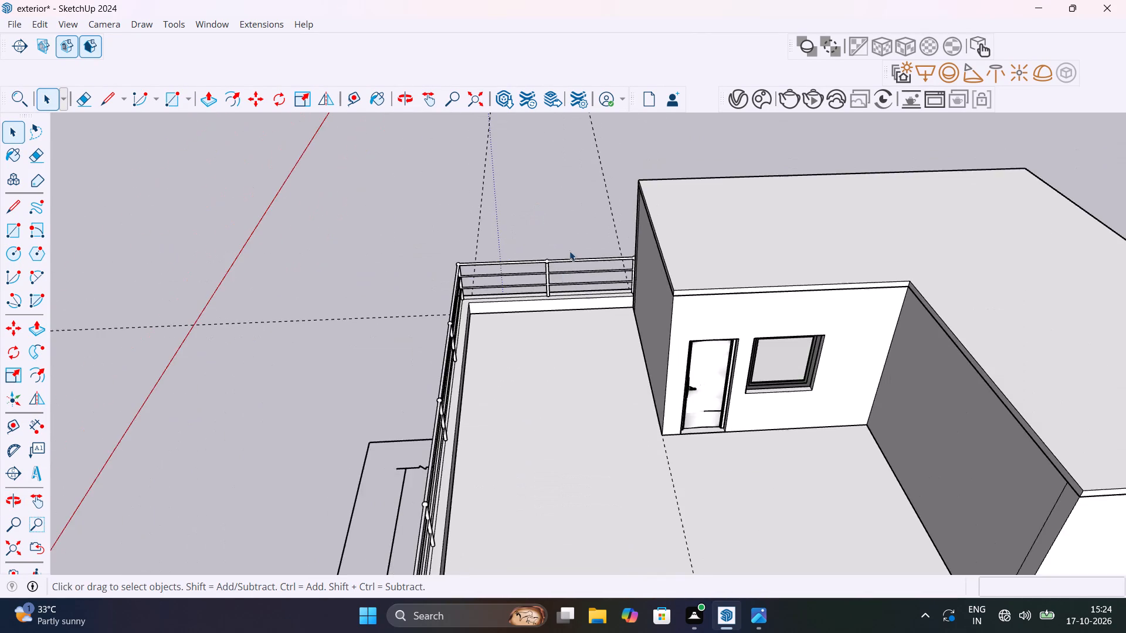
pyautogui.moveTo(565, 276); pyautogui.dragTo(717, 222, button='middle')
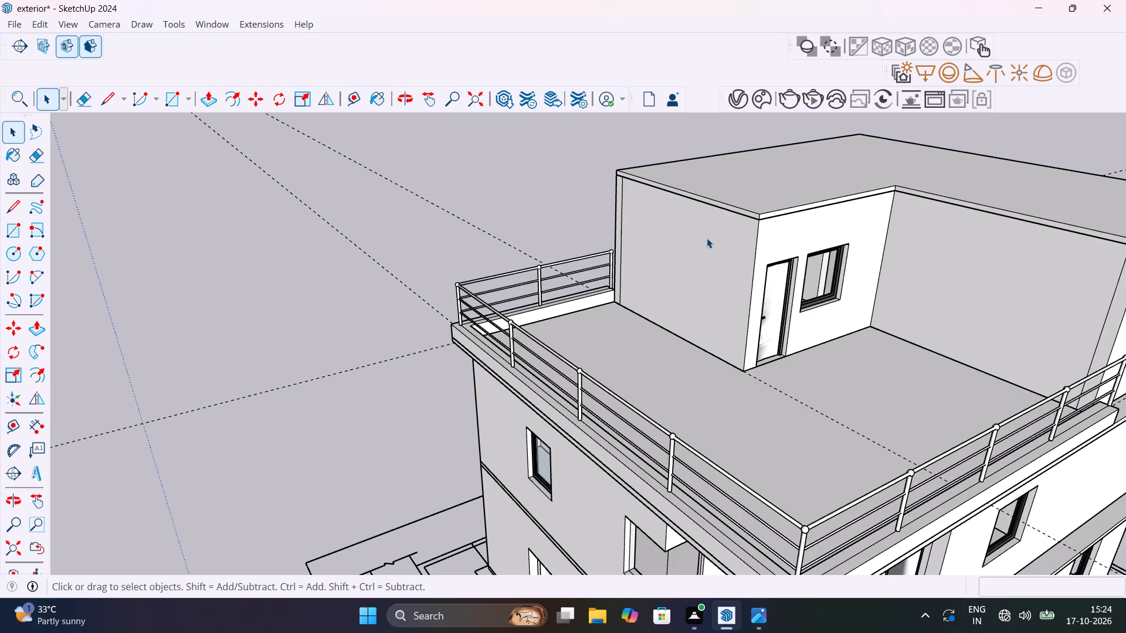
pyautogui.scroll(-5, 657, 246)
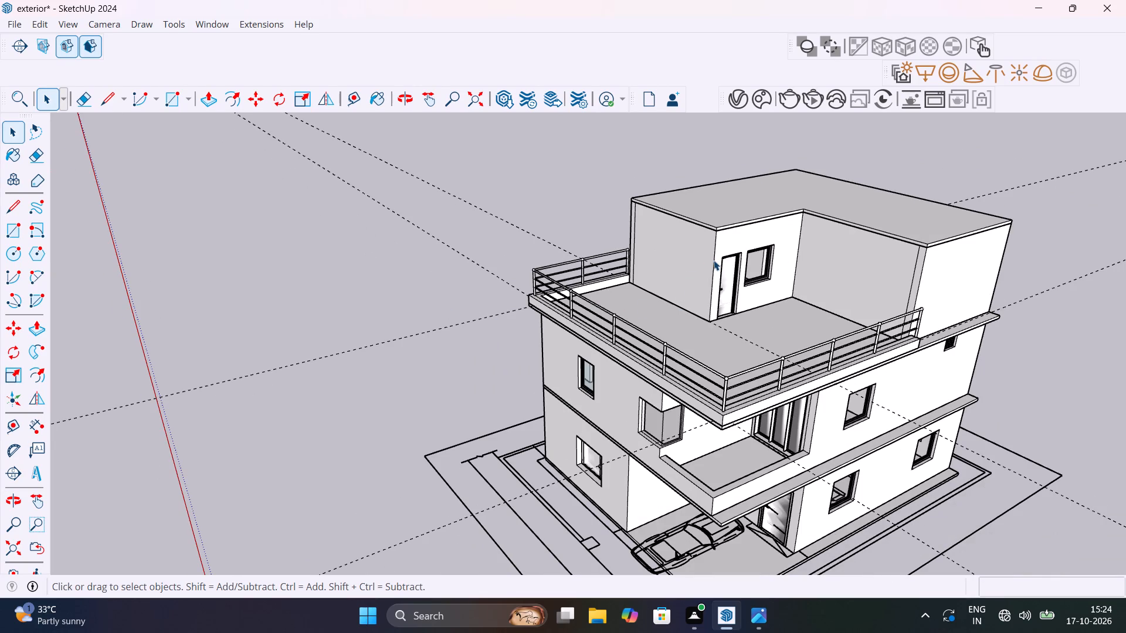
pyautogui.scroll(1, 621, 273)
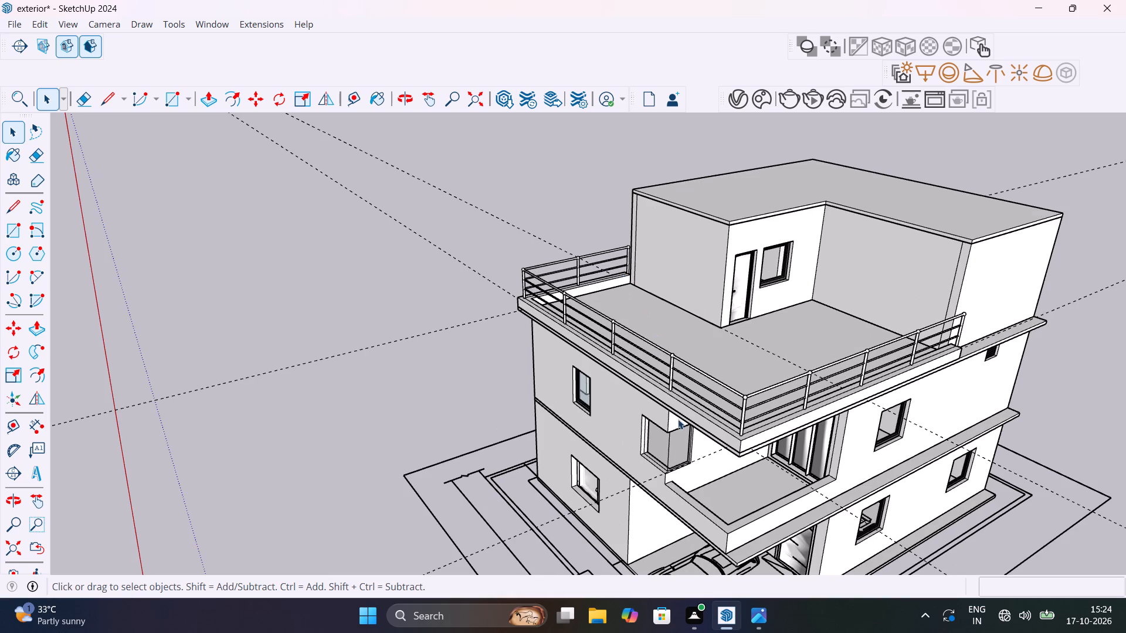
pyautogui.scroll(8, 759, 536)
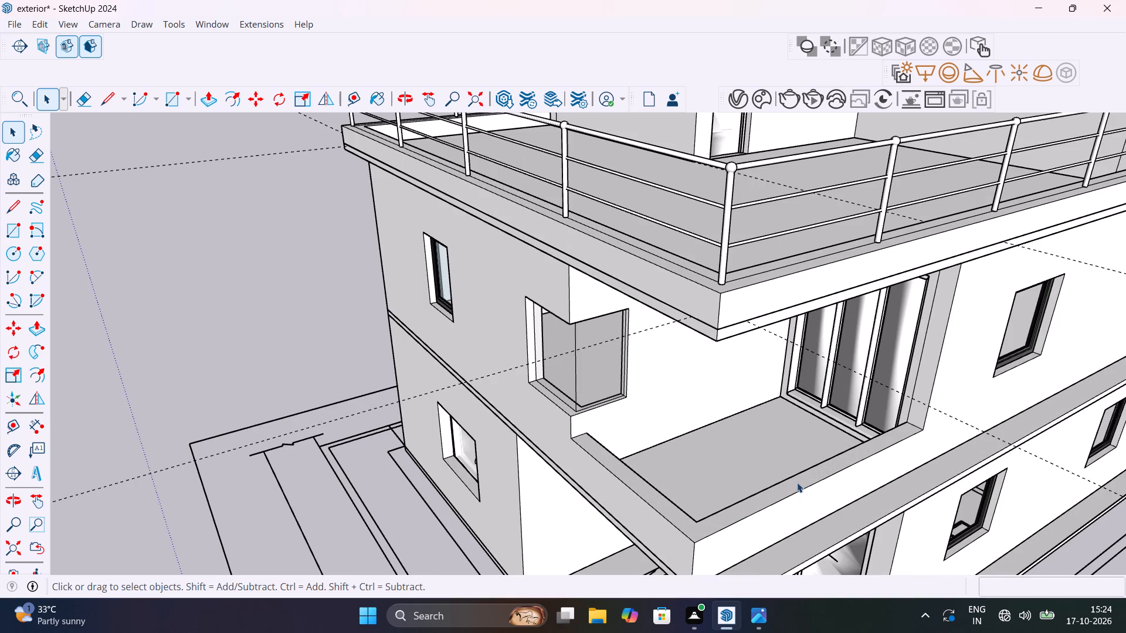
# Delete the divided centre-line segments beneath the railing along all three sides of the terrace parapet.
pyautogui.scroll(-4, 800, 482)
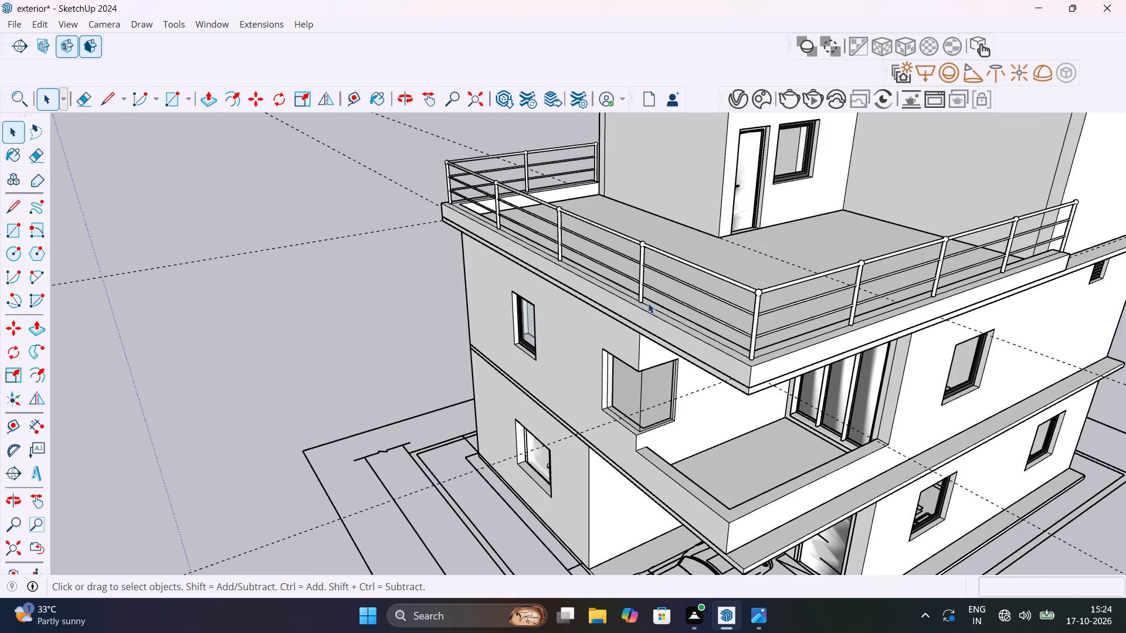
pyautogui.keyDown('shift'); pyautogui.moveTo(653, 236); pyautogui.dragTo(600, 390, button='middle'); pyautogui.keyUp('shift')
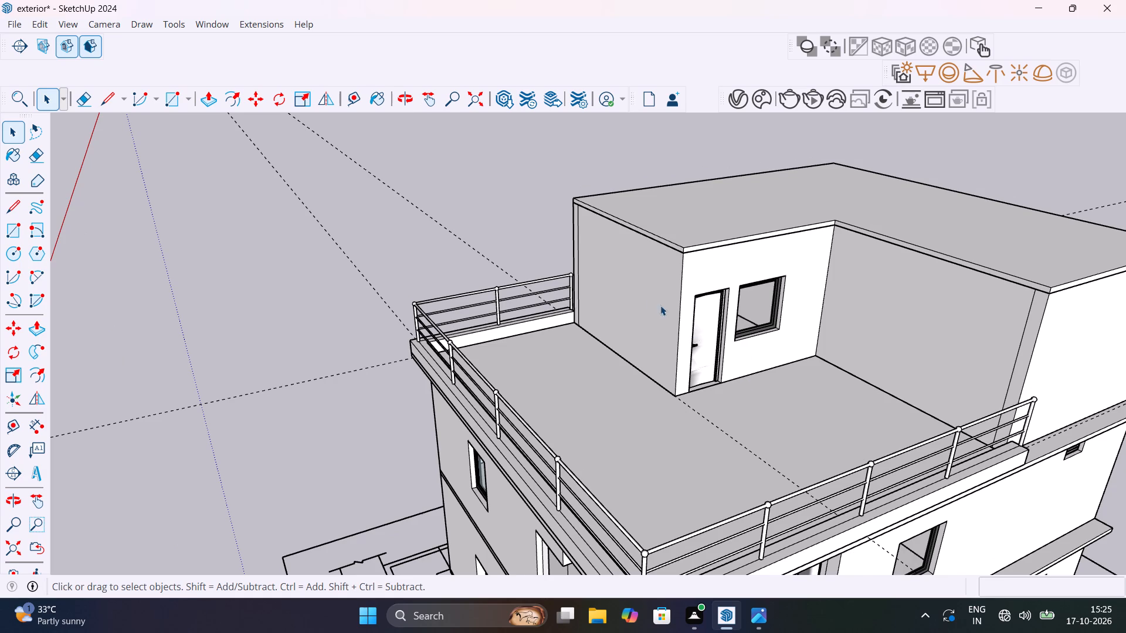
pyautogui.scroll(2, 629, 281)
pyautogui.scroll(5, 581, 258)
pyautogui.moveTo(584, 247); pyautogui.dragTo(725, 269, button='middle')
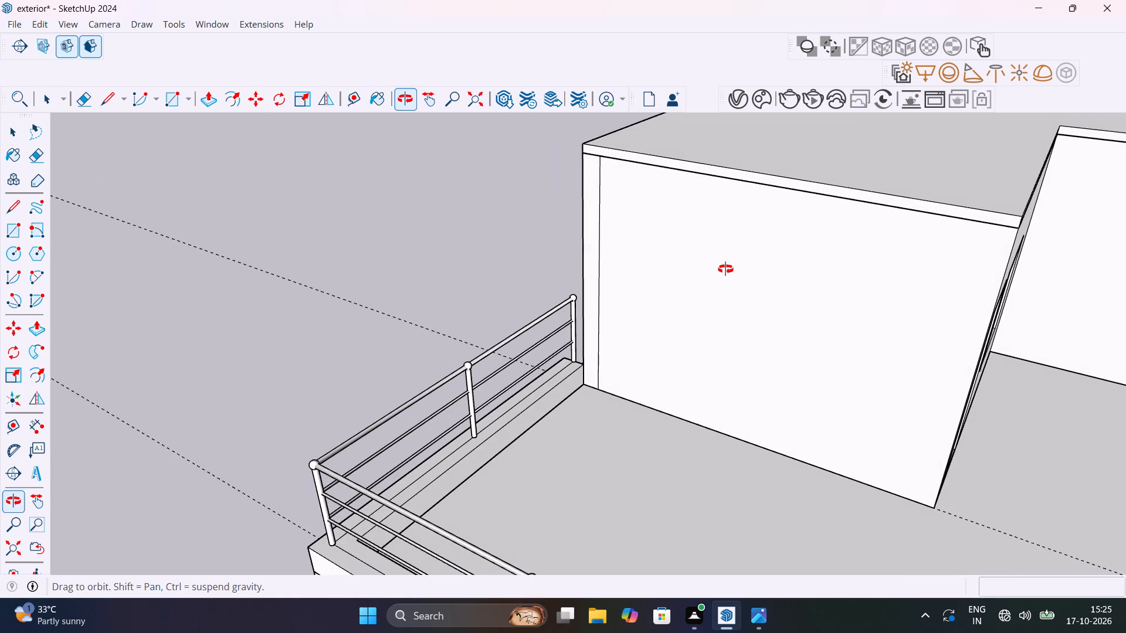
pyautogui.moveTo(725, 269); pyautogui.dragTo(749, 273, button='middle')
pyautogui.click(537, 401)
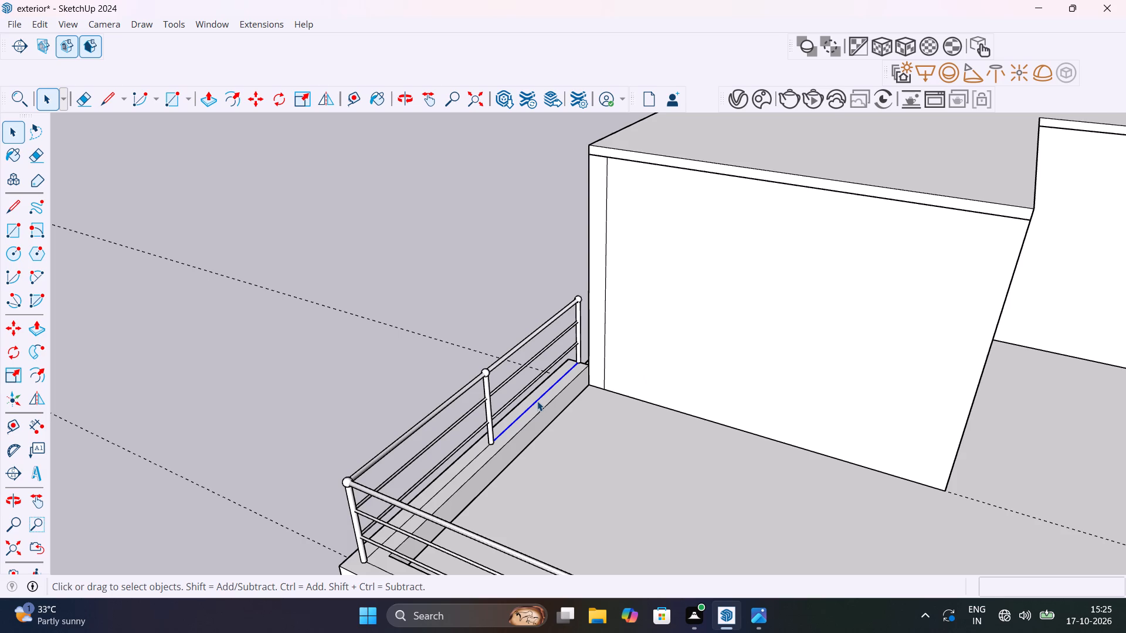
pyautogui.keyDown('shift'); pyautogui.click(475, 459); pyautogui.keyUp('shift')
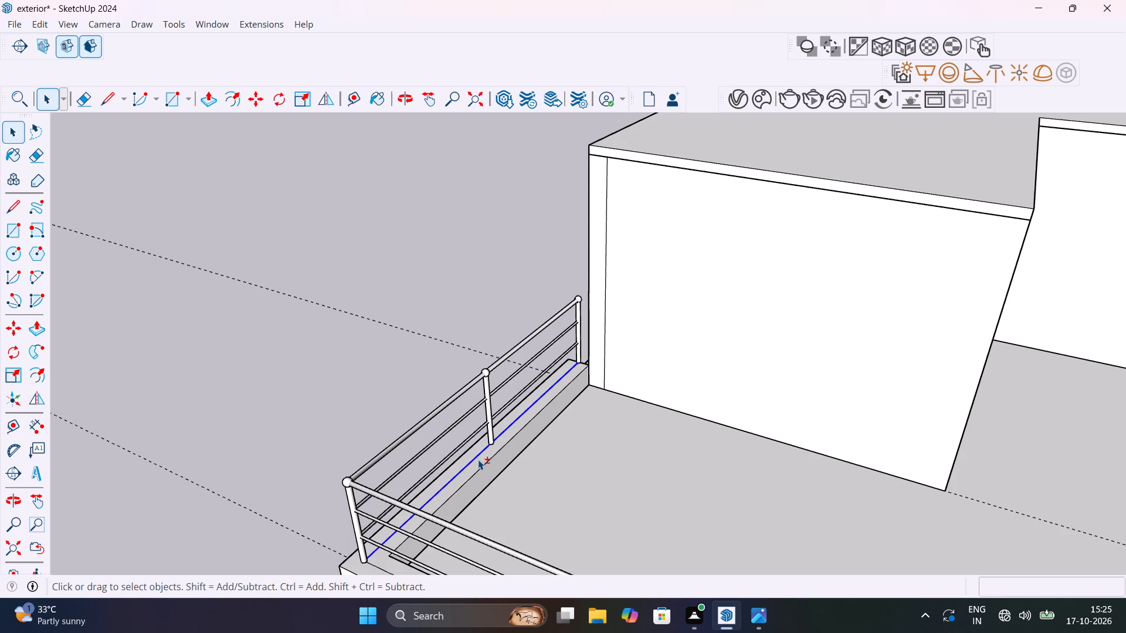
pyautogui.keyDown('shift'); pyautogui.scroll(-5, 478, 460); pyautogui.keyUp('shift')
pyautogui.keyDown('shift'); pyautogui.click(493, 554); pyautogui.keyUp('shift')
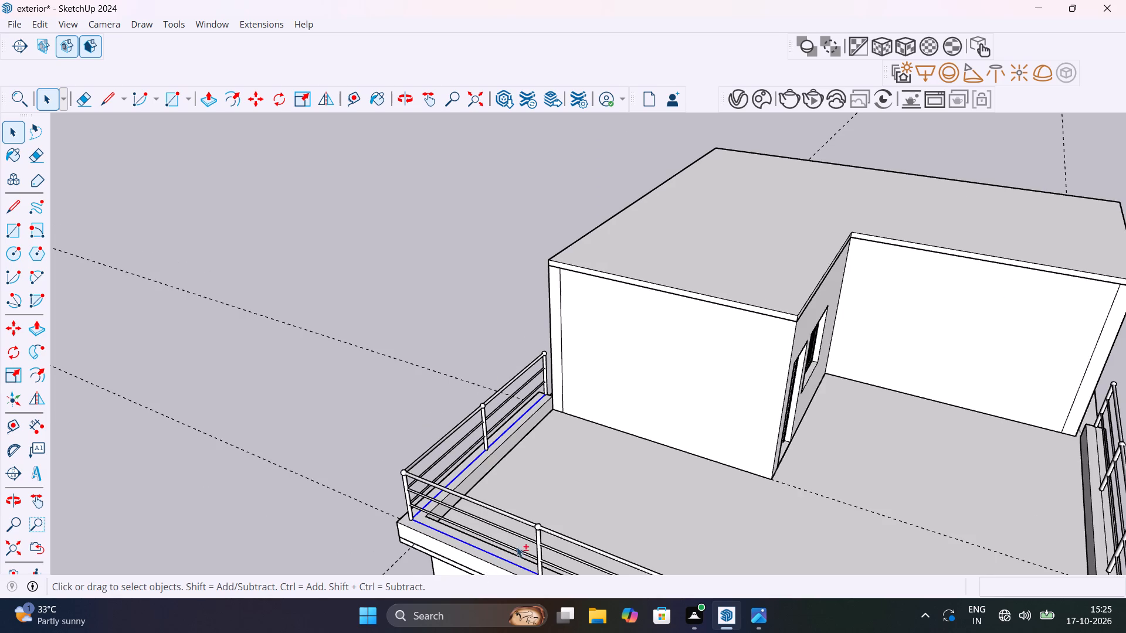
pyautogui.keyDown('shift'); pyautogui.moveTo(538, 525); pyautogui.dragTo(422, 333, button='middle'); pyautogui.keyUp('shift')
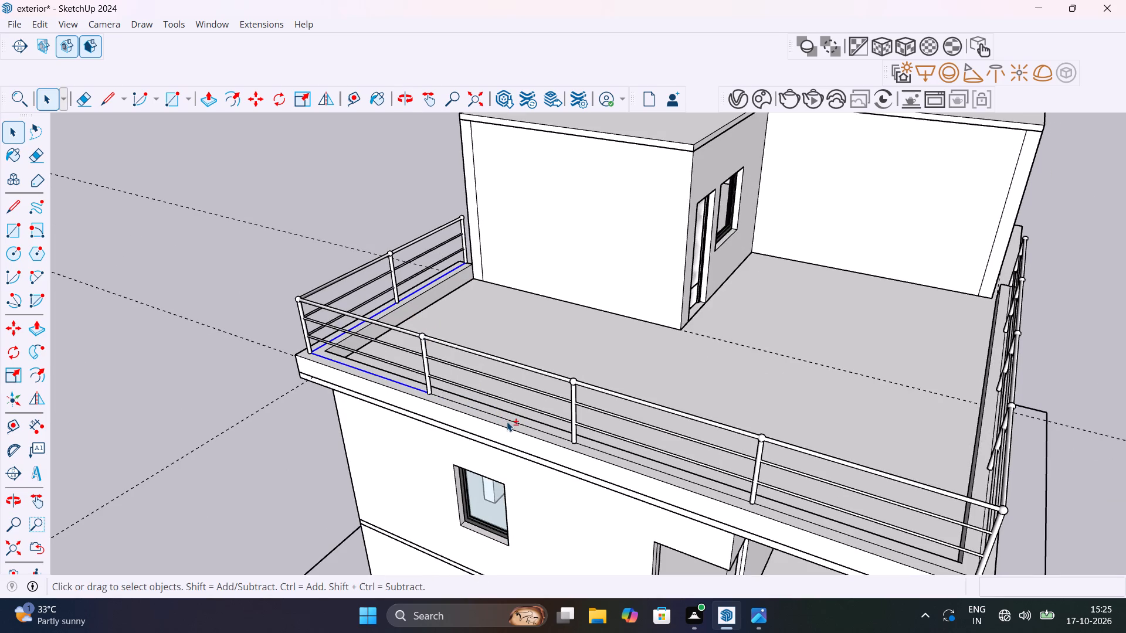
pyautogui.keyDown('shift'); pyautogui.click(510, 421); pyautogui.keyUp('shift')
pyautogui.keyDown('shift'); pyautogui.click(625, 460); pyautogui.keyUp('shift')
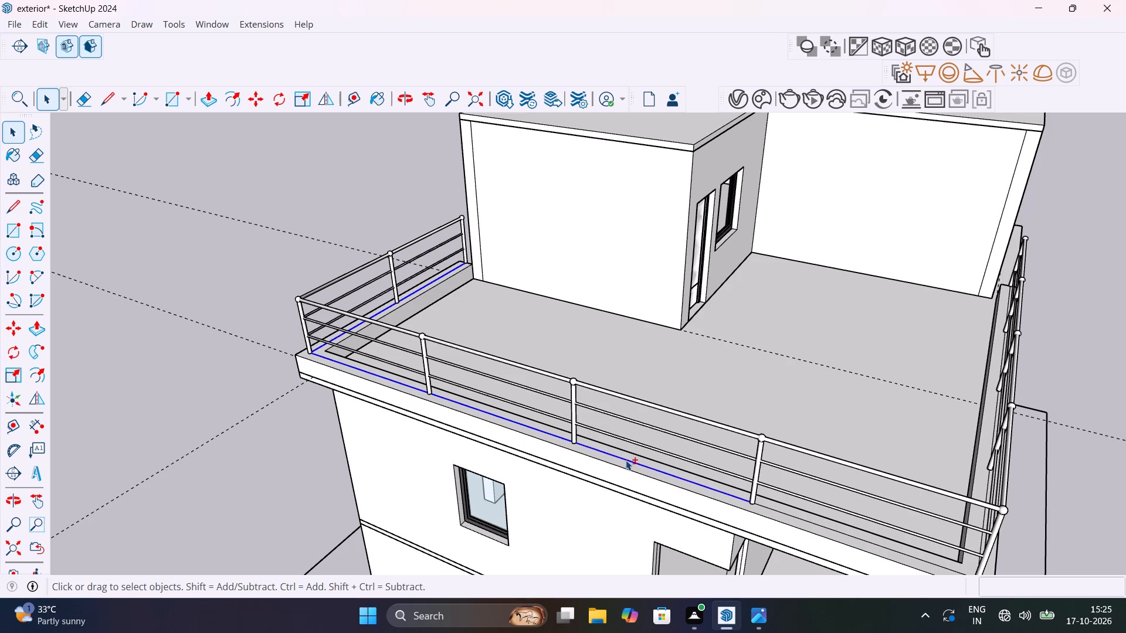
pyautogui.keyDown('shift'); pyautogui.click(796, 516); pyautogui.keyUp('shift')
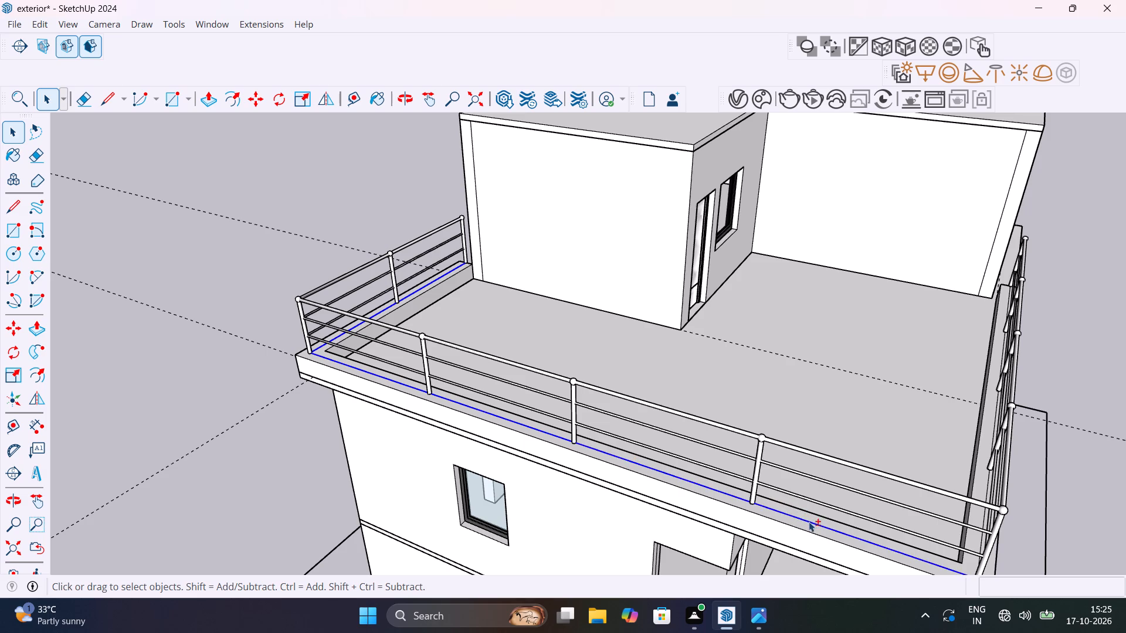
pyautogui.keyDown('shift'); pyautogui.moveTo(809, 520); pyautogui.dragTo(463, 351, button='middle'); pyautogui.keyUp('shift')
pyautogui.keyDown('shift'); pyautogui.scroll(2, 463, 351); pyautogui.keyUp('shift')
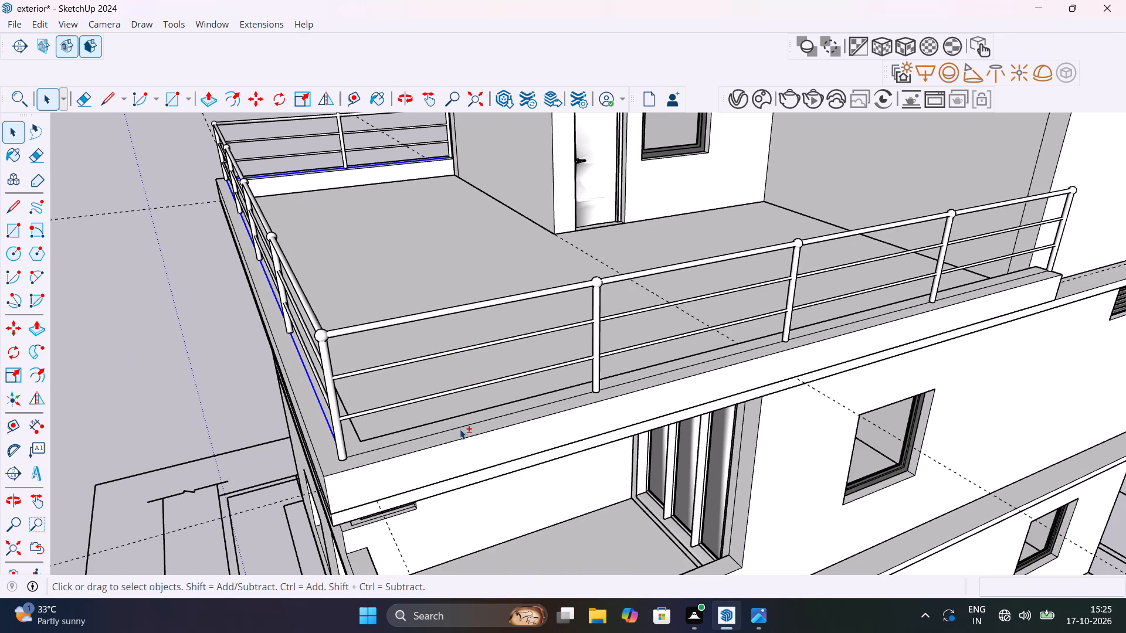
pyautogui.keyDown('shift'); pyautogui.click(460, 429); pyautogui.keyUp('shift')
pyautogui.keyDown('shift'); pyautogui.click(666, 373); pyautogui.keyUp('shift')
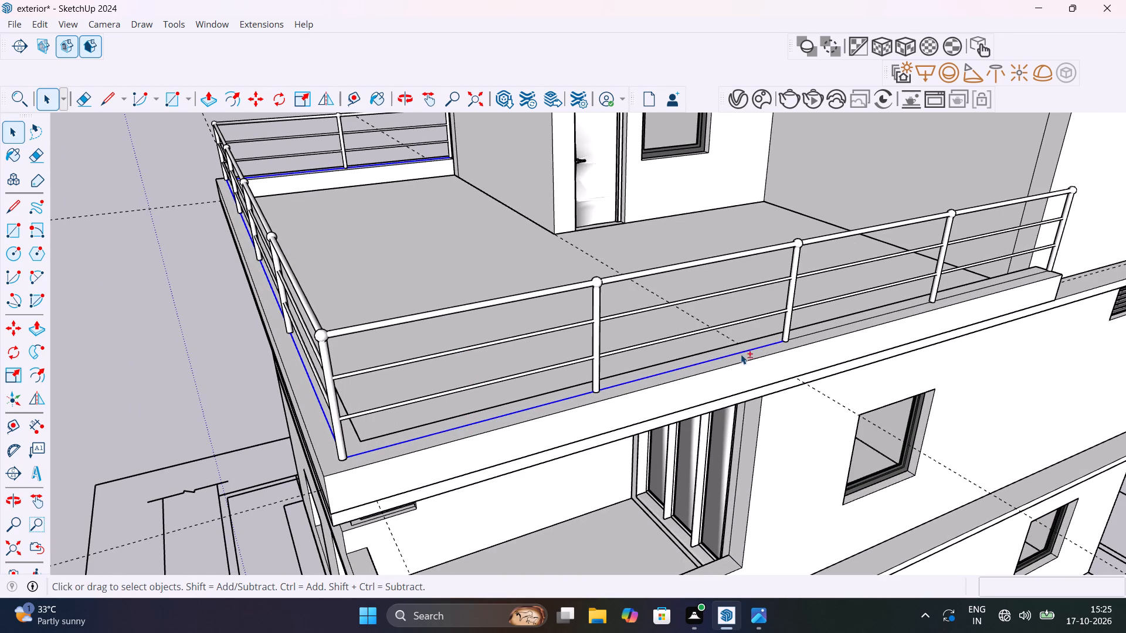
pyautogui.keyDown('shift'); pyautogui.click(803, 335); pyautogui.keyUp('shift')
pyautogui.keyDown('shift'); pyautogui.click(966, 291); pyautogui.keyUp('shift')
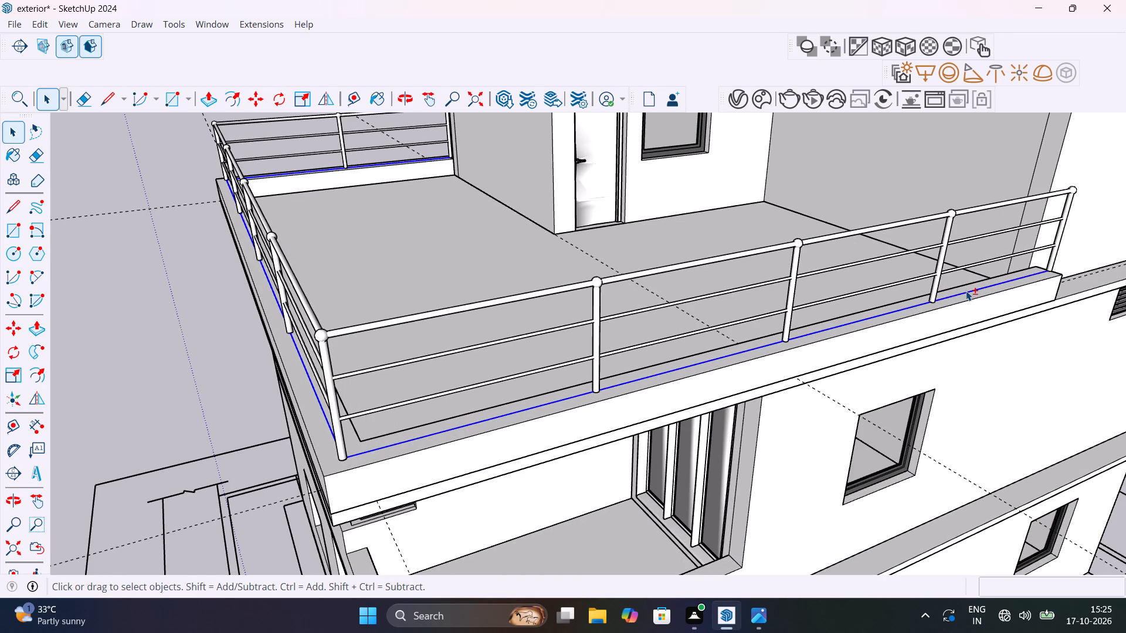
pyautogui.press('Delete')
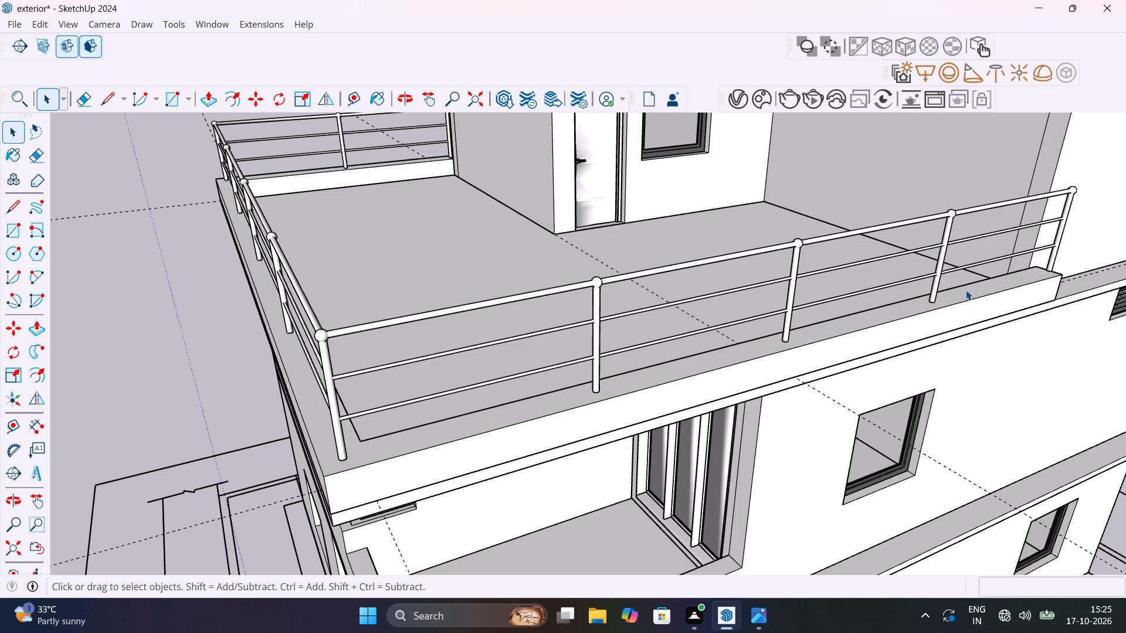
# Examine the terrace railing and parapet top, including the end against the upper room's wall, and the overall house.
pyautogui.scroll(-6, 681, 369)
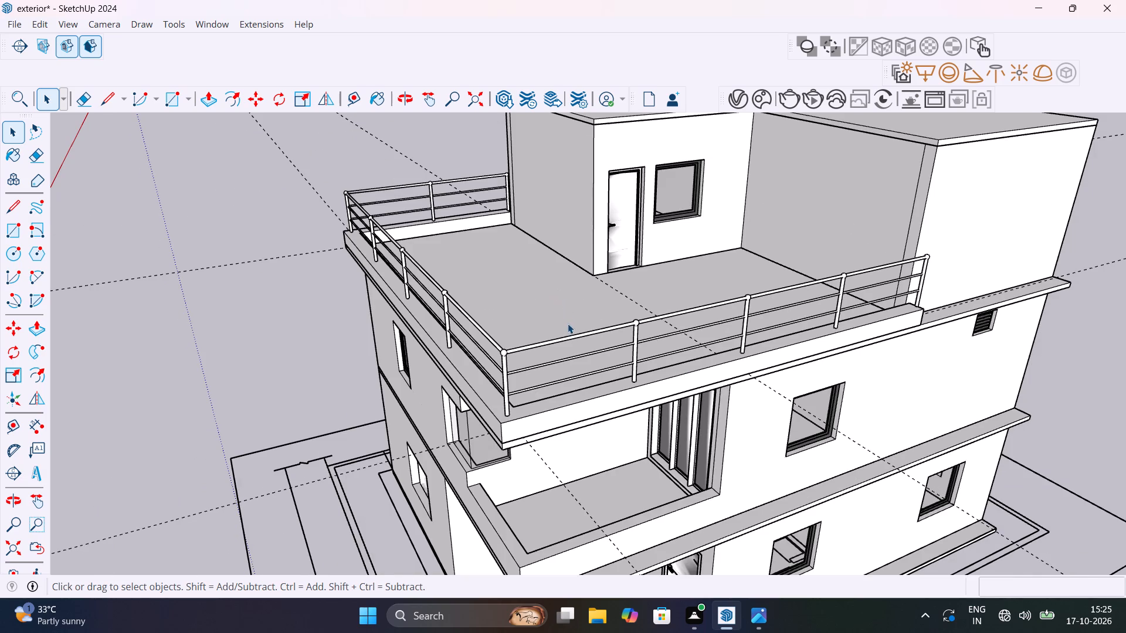
pyautogui.keyDown('shift'); pyautogui.moveTo(611, 290); pyautogui.dragTo(690, 464, button='middle'); pyautogui.keyUp('shift')
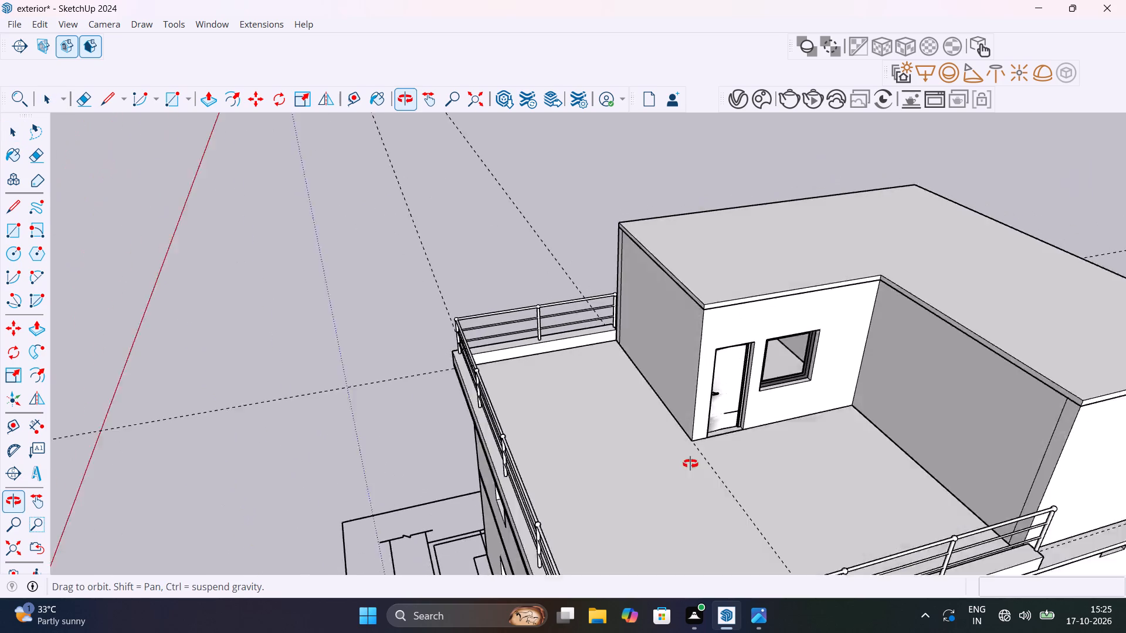
pyautogui.keyDown('shift'); pyautogui.moveTo(690, 464); pyautogui.dragTo(669, 469, button='middle'); pyautogui.keyUp('shift')
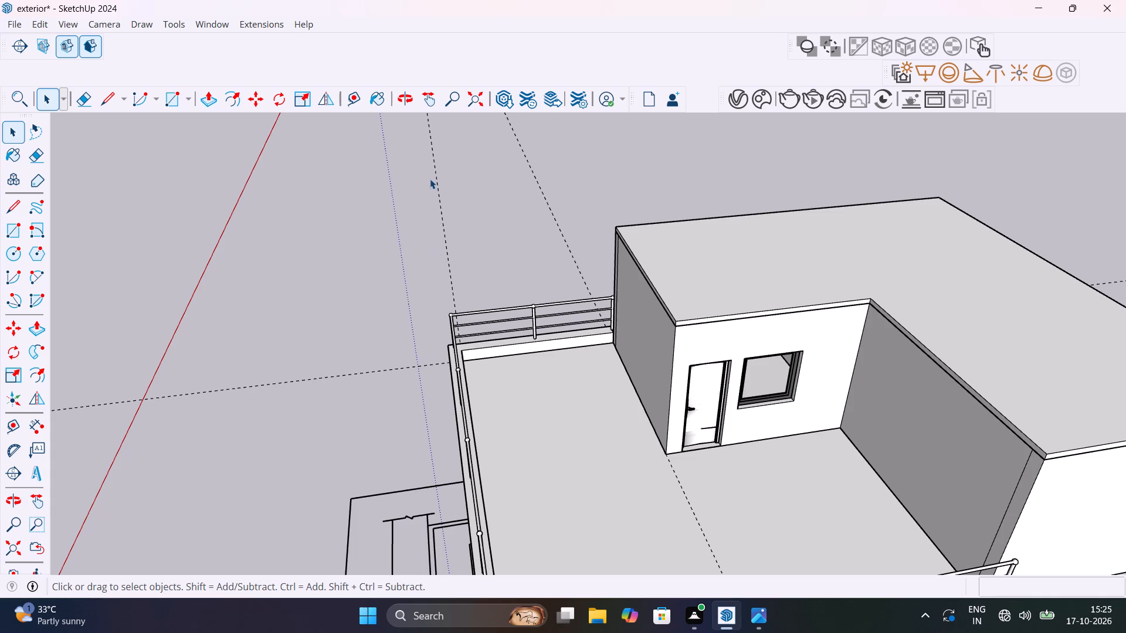
pyautogui.scroll(7, 625, 297)
pyautogui.moveTo(622, 311); pyautogui.dragTo(653, 317, button='middle')
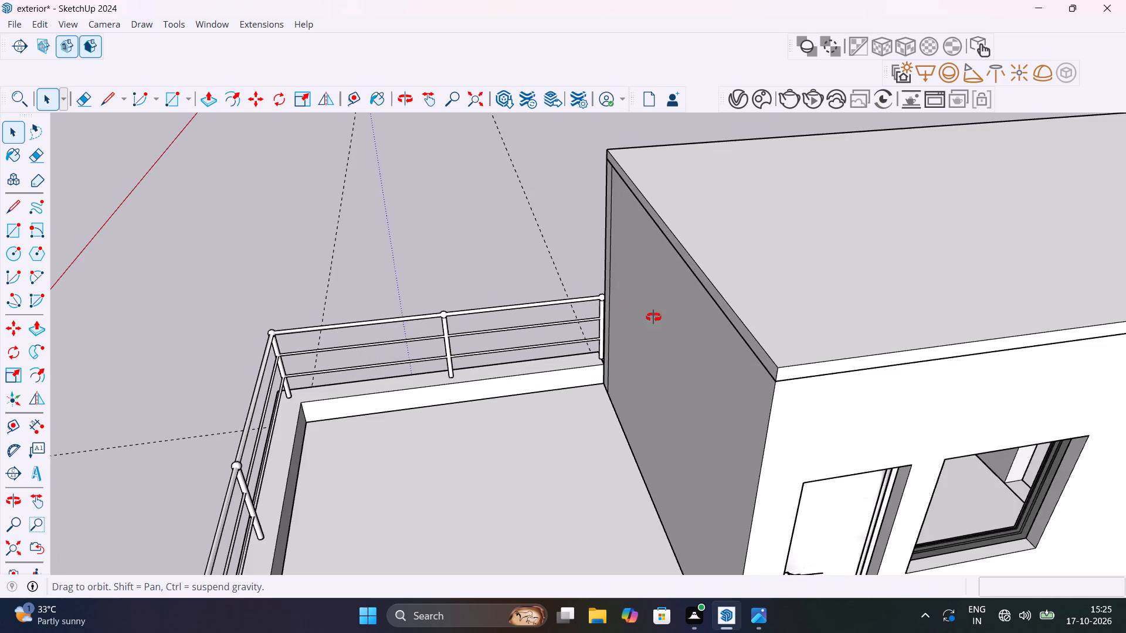
pyautogui.moveTo(653, 317); pyautogui.dragTo(799, 313, button='middle')
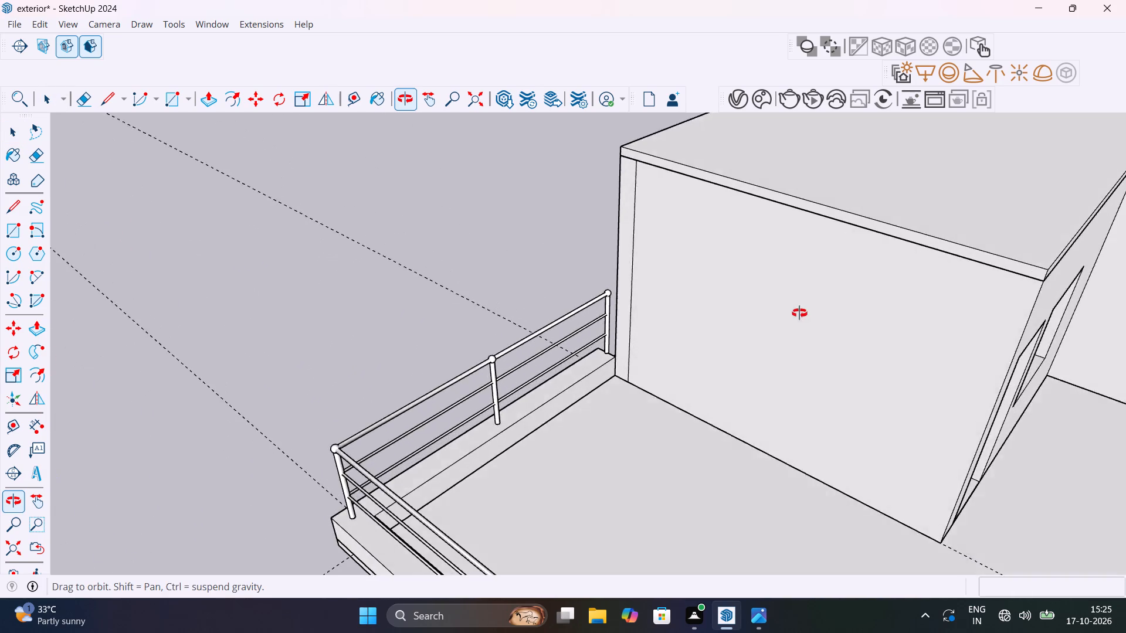
pyautogui.moveTo(799, 313); pyautogui.dragTo(911, 271, button='middle')
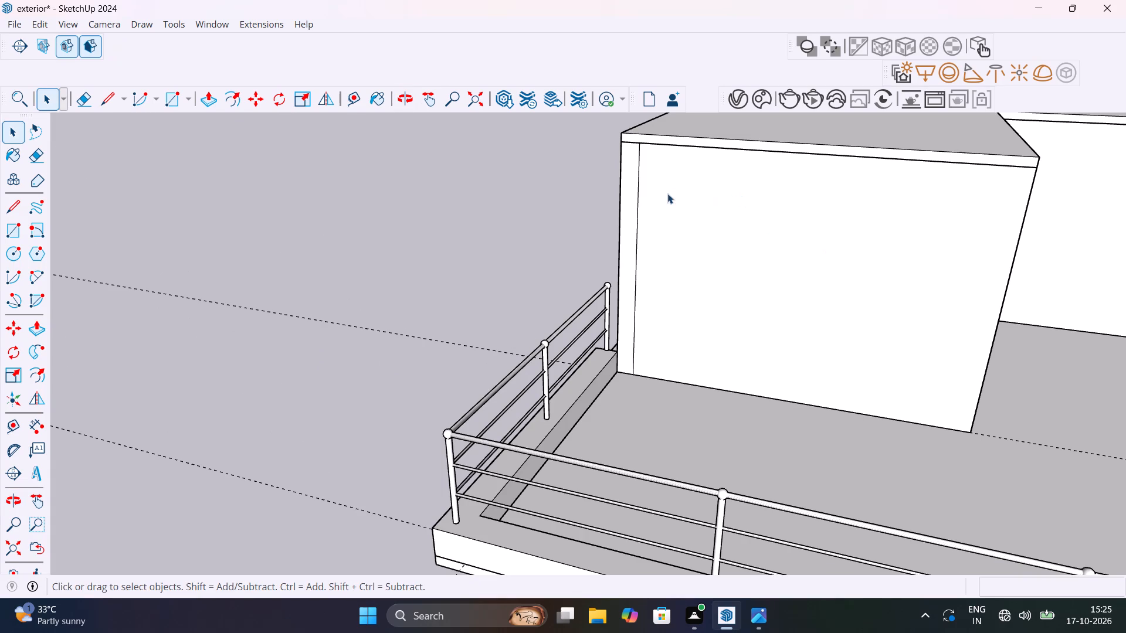
pyautogui.scroll(-12, 683, 195)
pyautogui.moveTo(773, 247); pyautogui.dragTo(677, 204, button='middle')
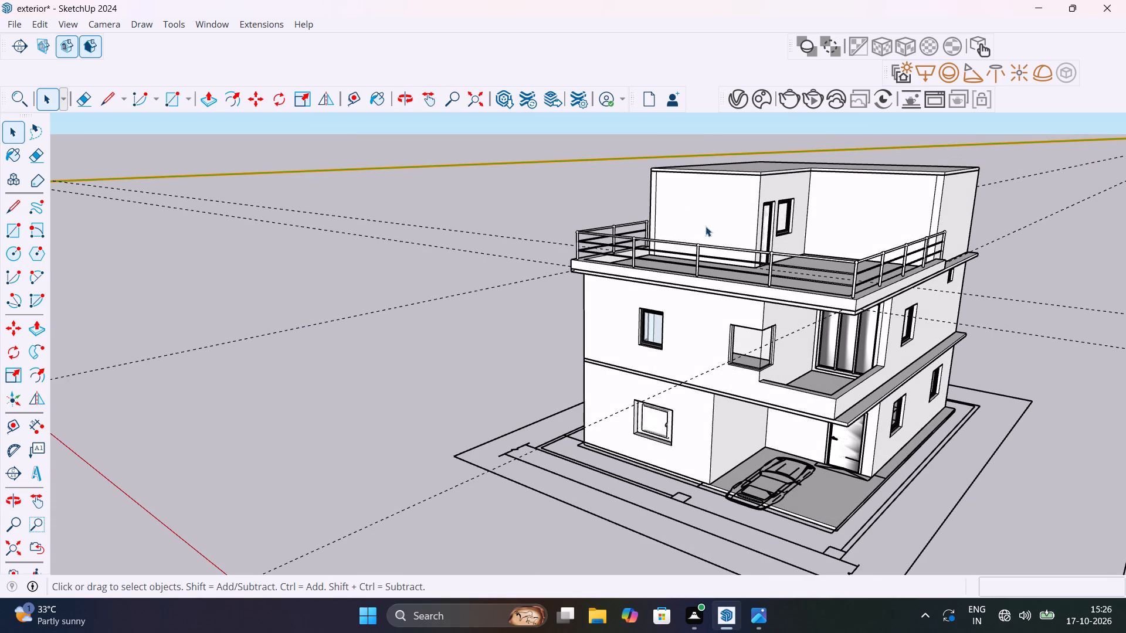
pyautogui.scroll(-7, 706, 226)
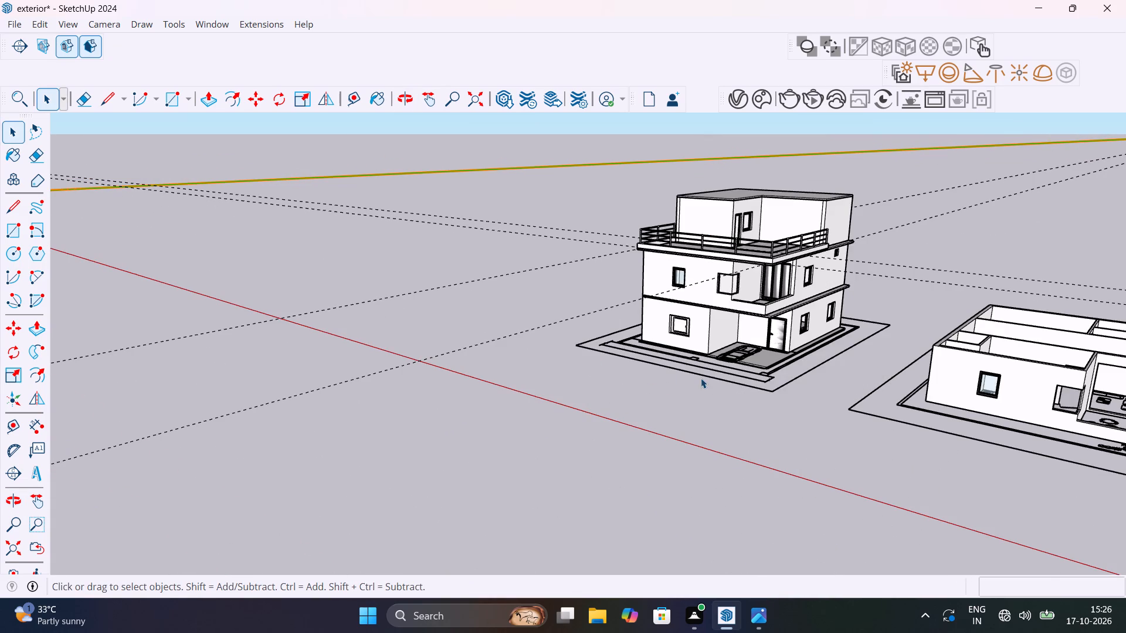
# Examine the ground-level plan lines around the car porch and along the front of the plot.
pyautogui.scroll(10, 766, 384)
pyautogui.moveTo(775, 413); pyautogui.dragTo(779, 455, button='middle')
pyautogui.scroll(1, 779, 455)
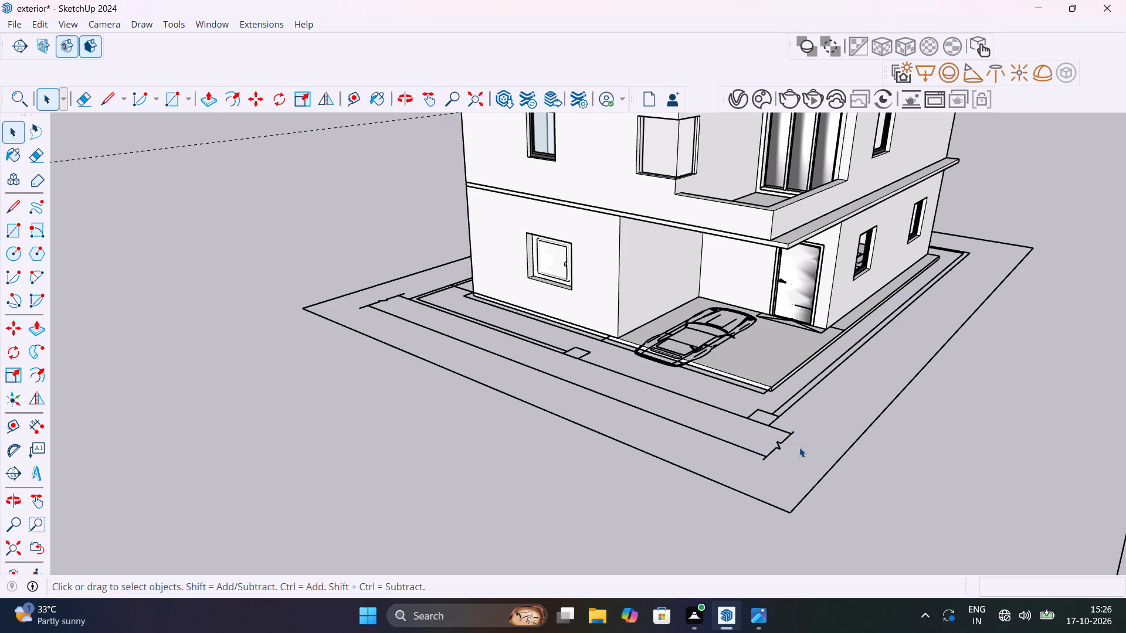
pyautogui.scroll(7, 800, 448)
pyautogui.moveTo(789, 452); pyautogui.dragTo(803, 385, button='middle')
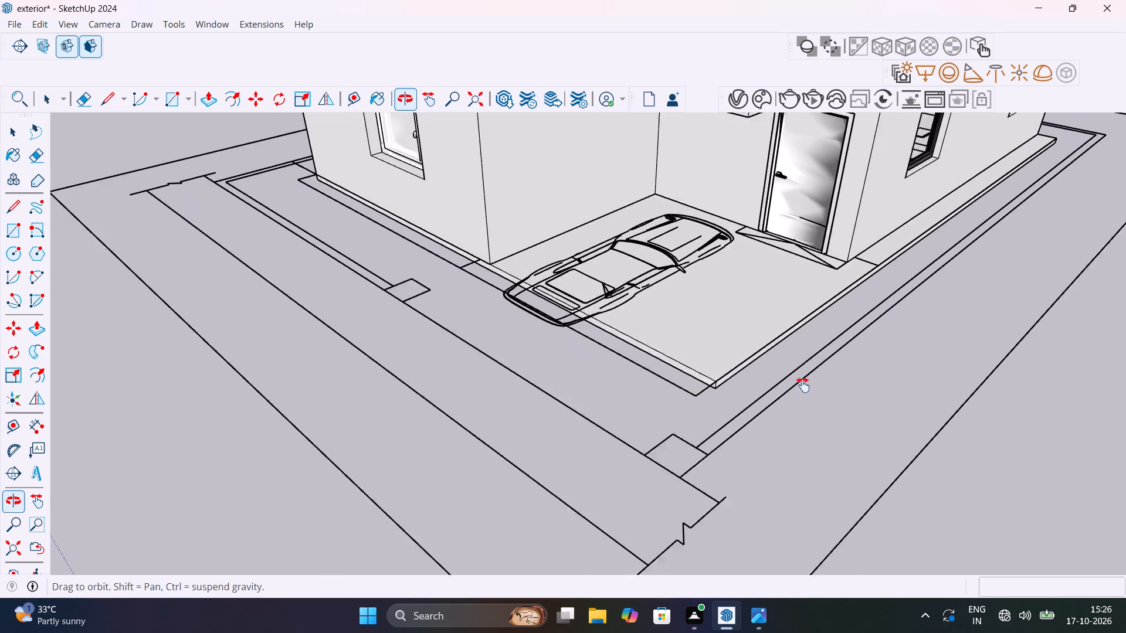
pyautogui.moveTo(803, 385); pyautogui.dragTo(801, 382, button='middle')
pyautogui.scroll(-7, 801, 382)
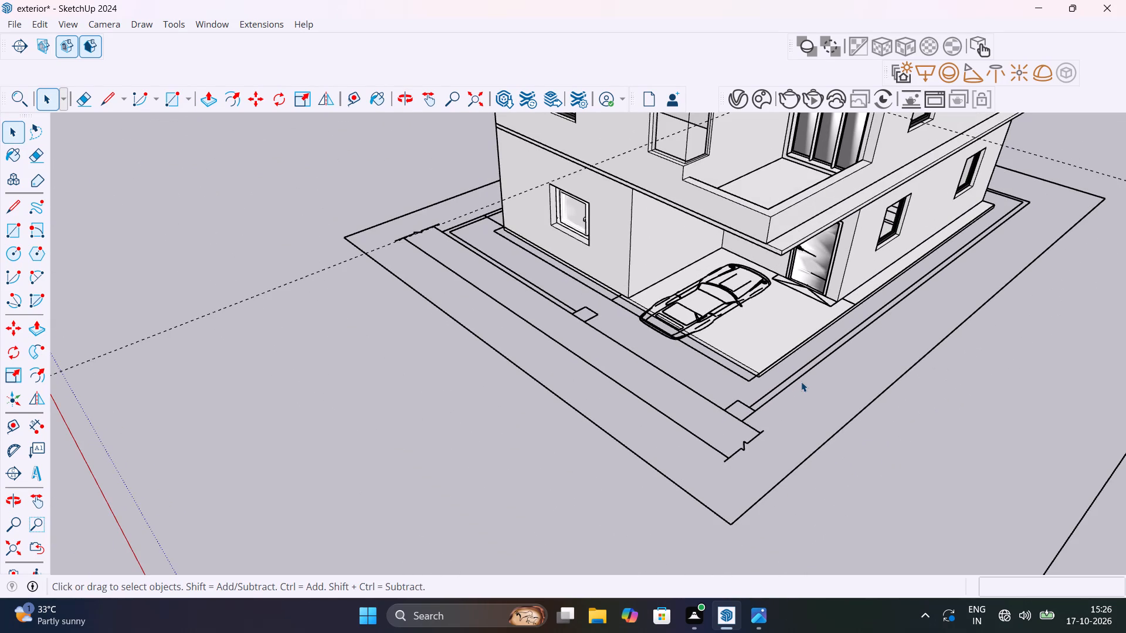
pyautogui.scroll(-3, 803, 372)
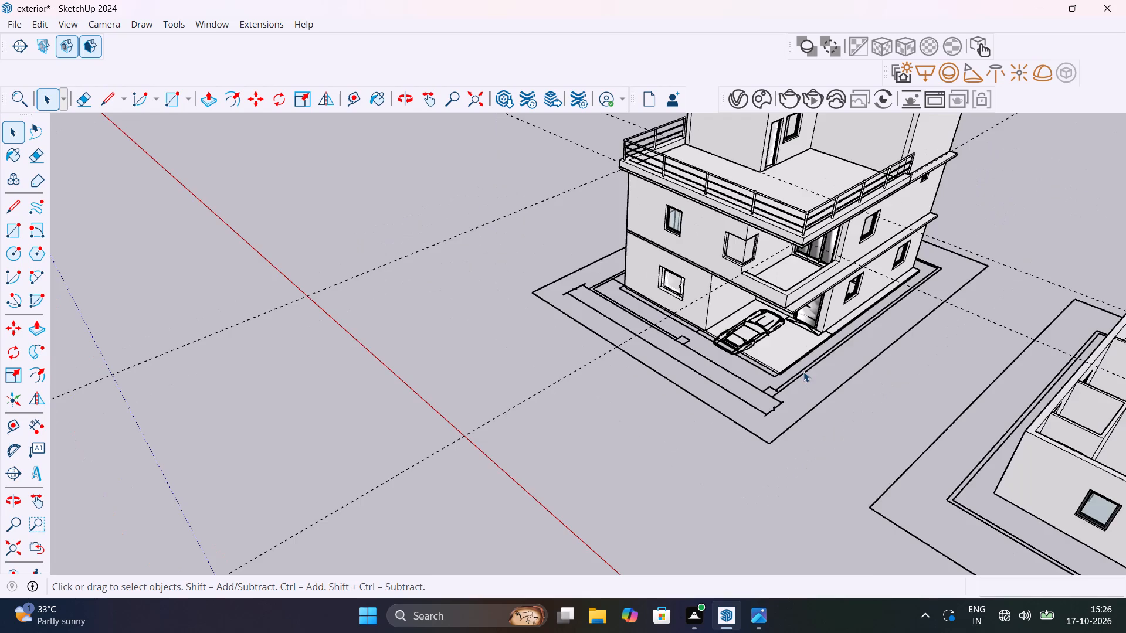
pyautogui.scroll(-16, 803, 372)
pyautogui.scroll(15, 802, 390)
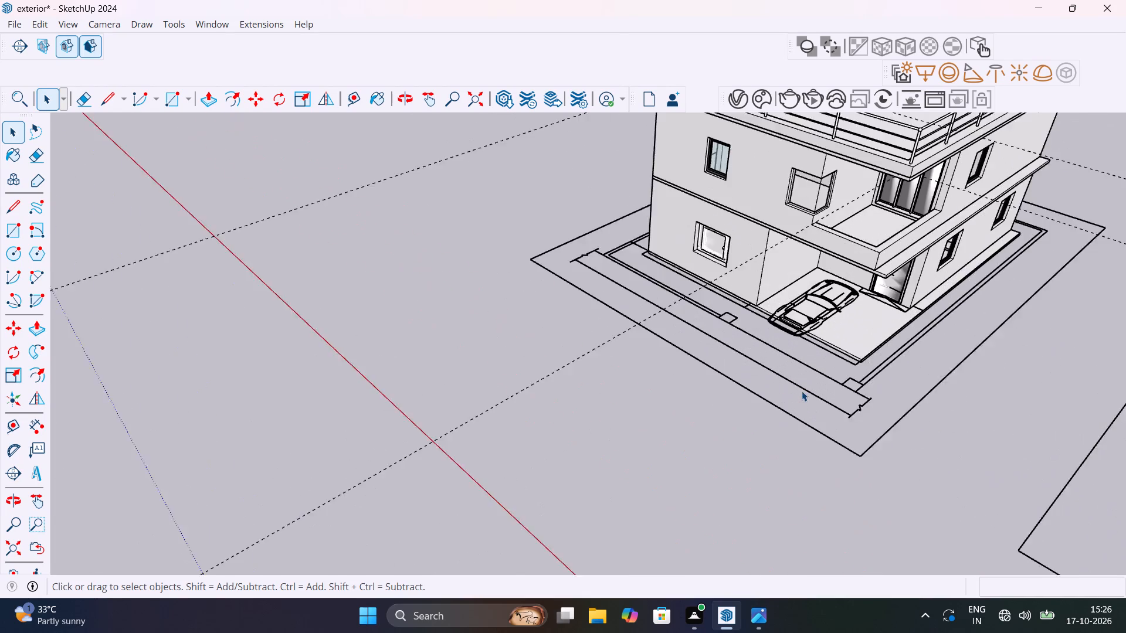
pyautogui.scroll(6, 740, 345)
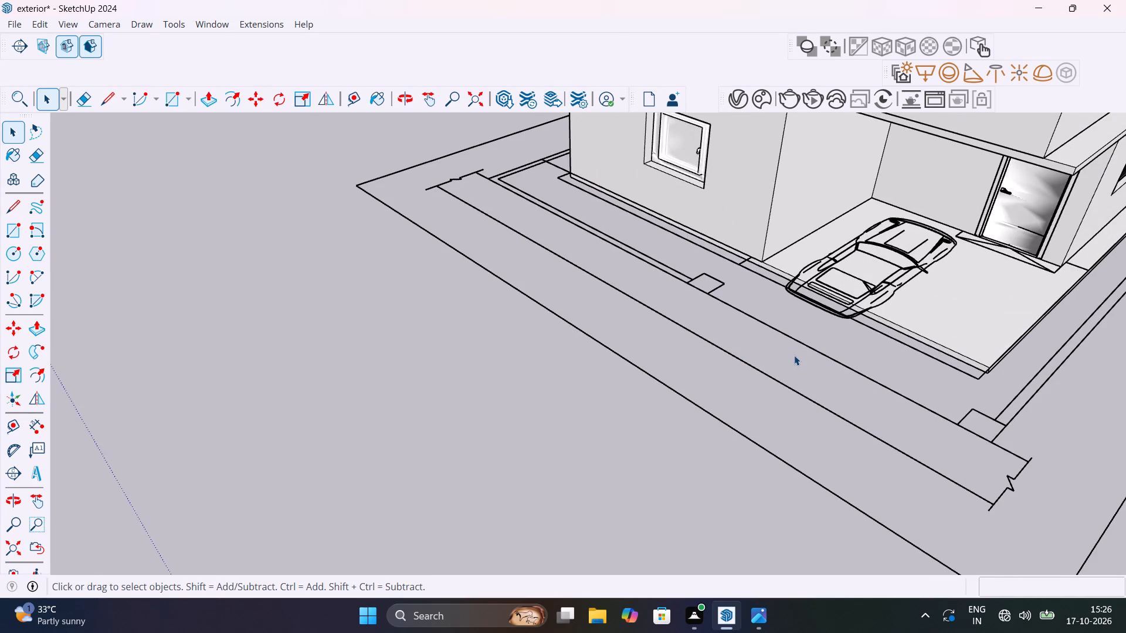
pyautogui.scroll(-7, 790, 315)
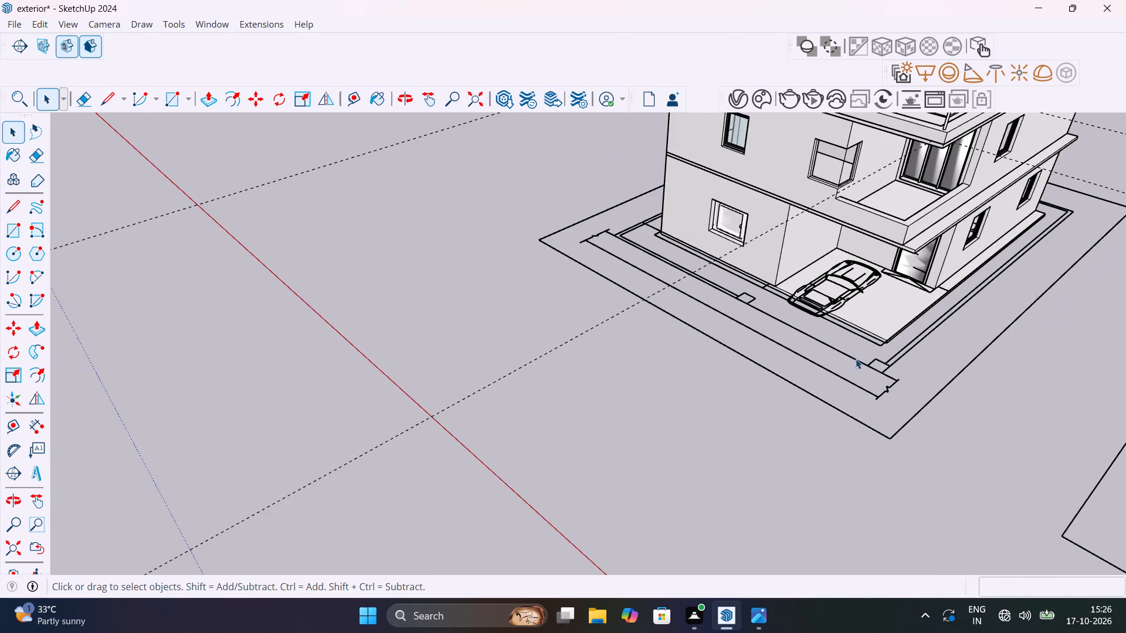
# Measure the gap between the two parallel front plan lines at the break mark near the plot corner with the Dimension tool.
pyautogui.scroll(19, 889, 396)
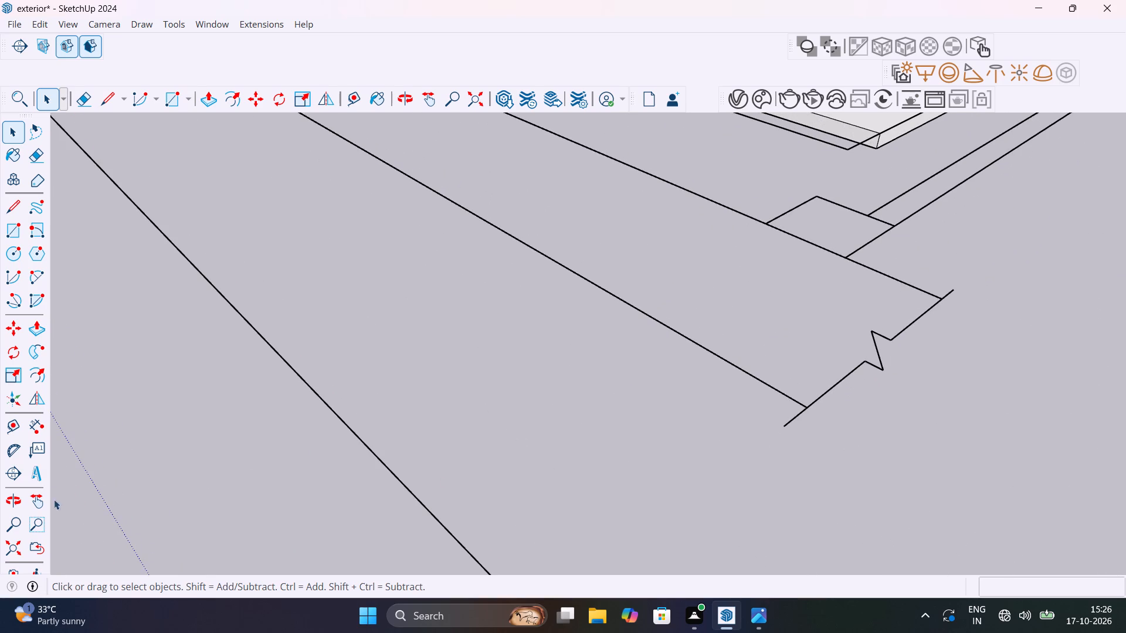
pyautogui.click(42, 429)
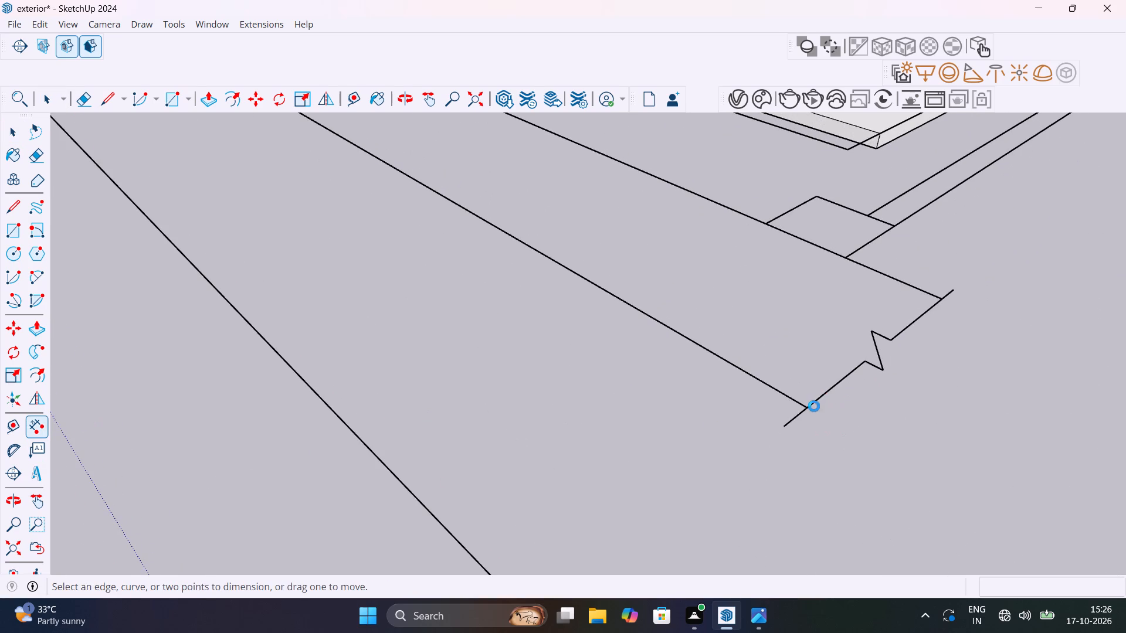
pyautogui.click(805, 405)
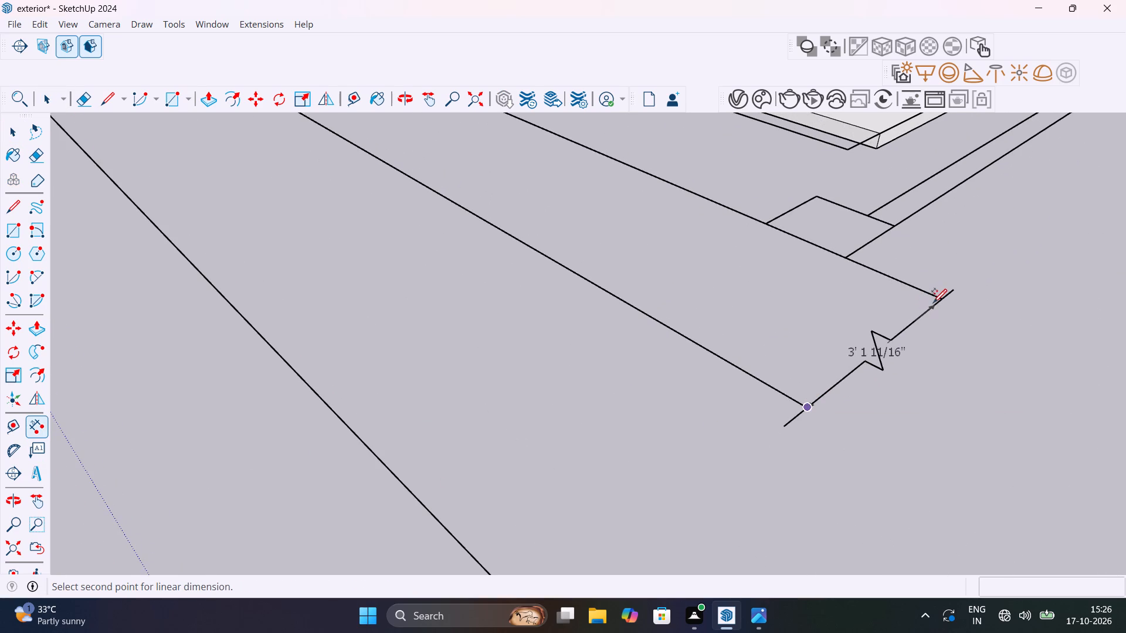
pyautogui.click(937, 298)
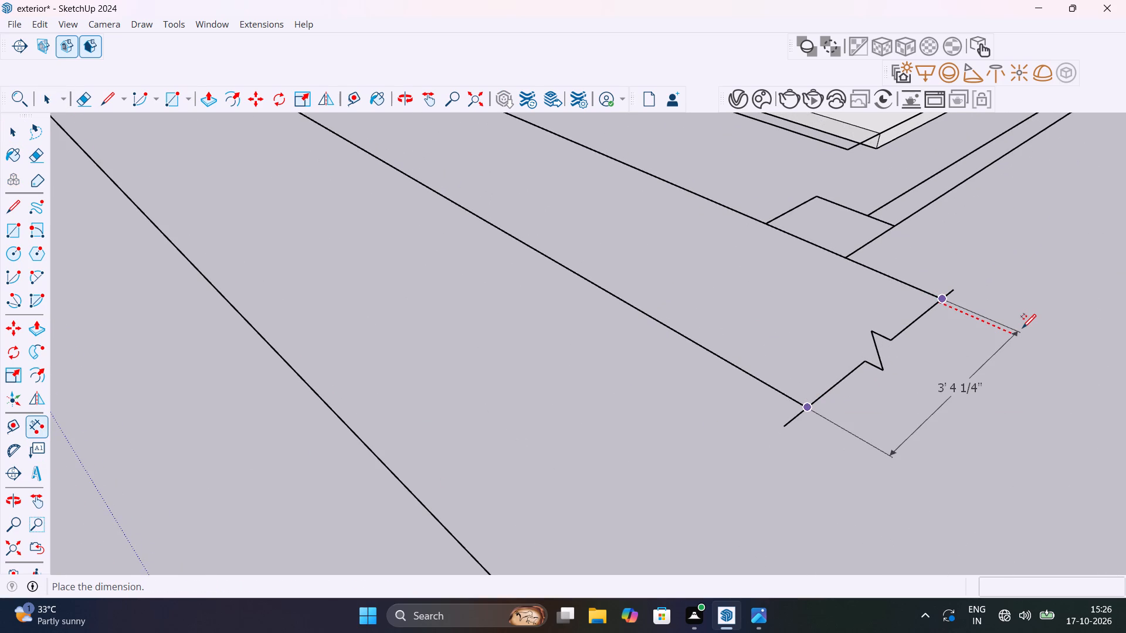
pyautogui.press('Escape')
pyautogui.press('space')
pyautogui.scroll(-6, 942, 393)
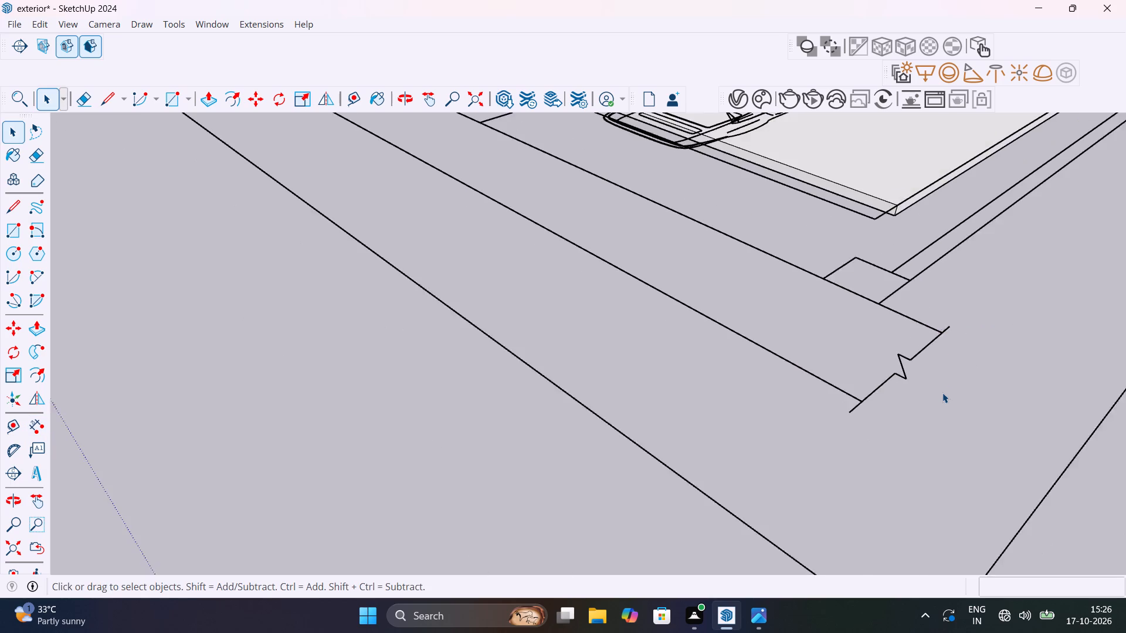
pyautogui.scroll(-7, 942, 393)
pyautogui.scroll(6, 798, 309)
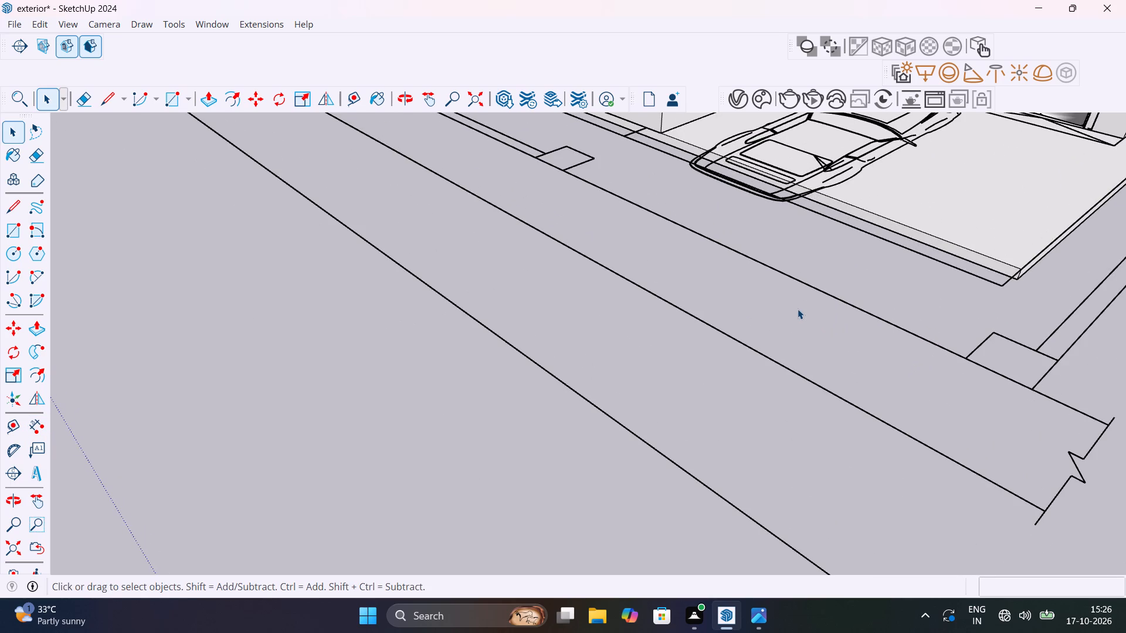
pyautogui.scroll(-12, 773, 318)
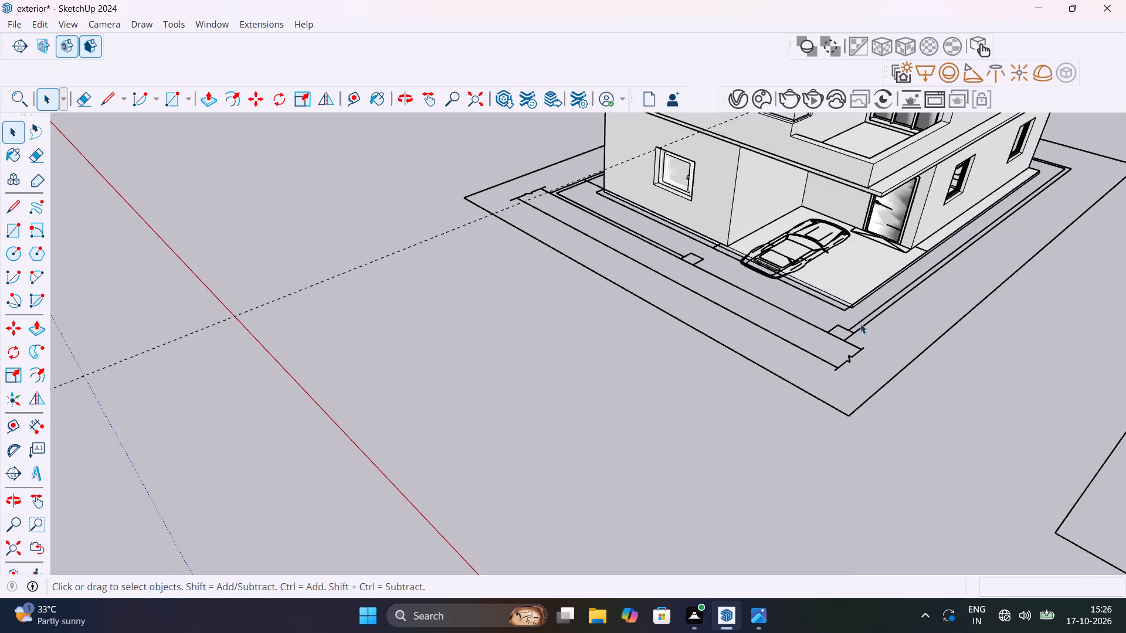
# Examine the front plot lines, the car porch and the first-floor balcony parapet from several angles.
pyautogui.keyDown('shift'); pyautogui.moveTo(863, 321); pyautogui.dragTo(723, 366, button='middle'); pyautogui.keyUp('shift')
pyautogui.scroll(-1, 723, 366)
pyautogui.scroll(9, 664, 296)
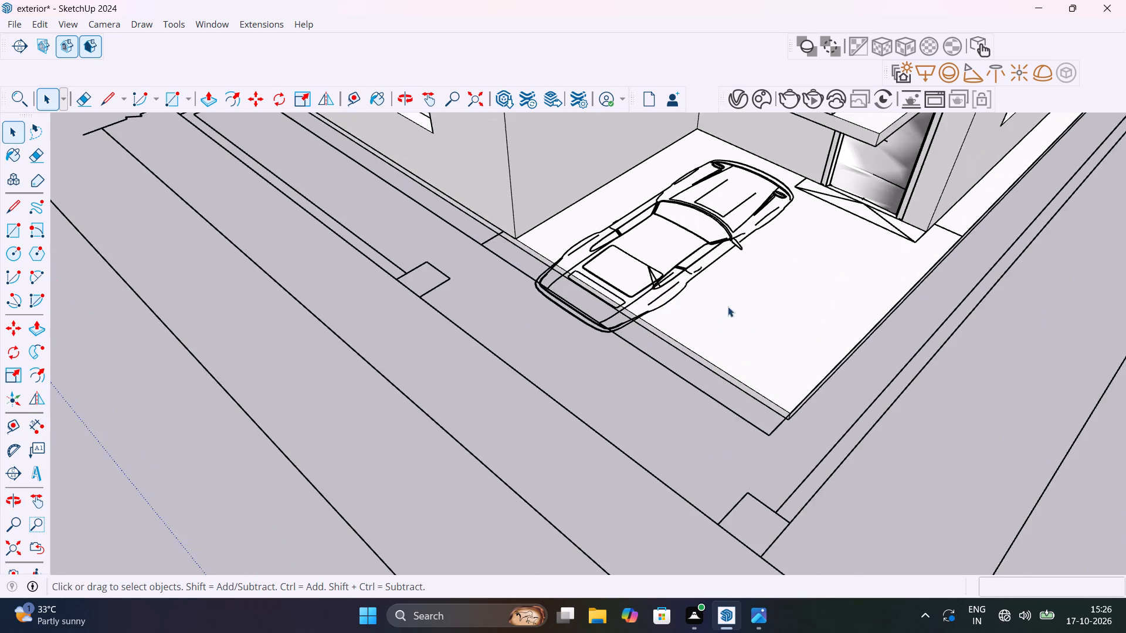
pyautogui.scroll(-10, 728, 307)
pyautogui.moveTo(735, 332); pyautogui.dragTo(818, 367, button='middle')
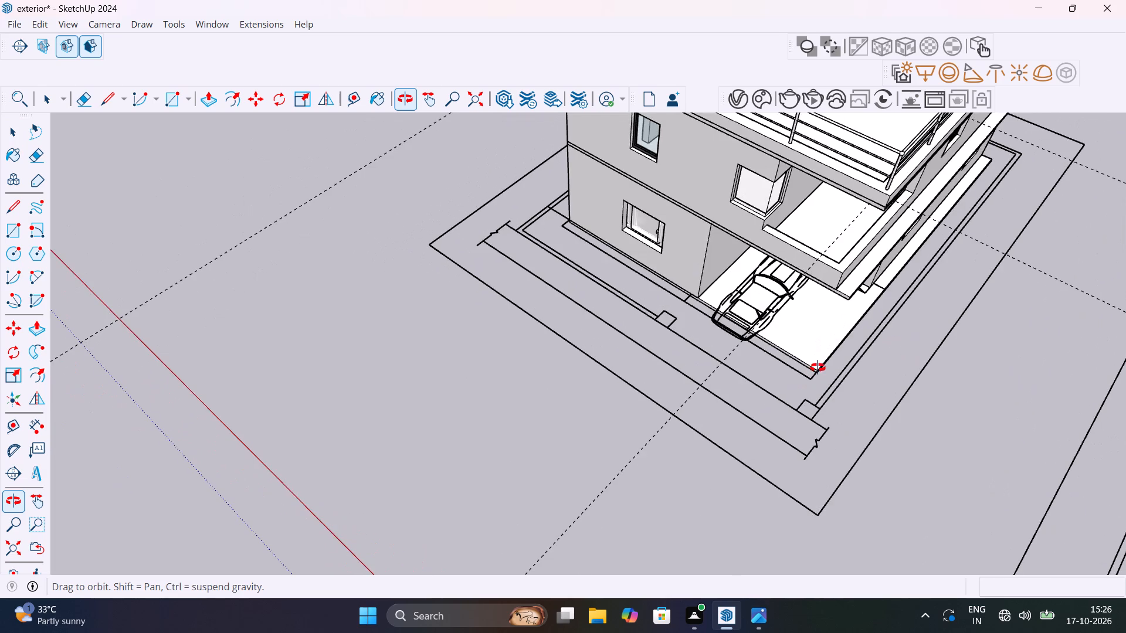
pyautogui.moveTo(818, 367); pyautogui.dragTo(808, 338, button='middle')
pyautogui.scroll(-1, 807, 336)
pyautogui.scroll(5, 817, 388)
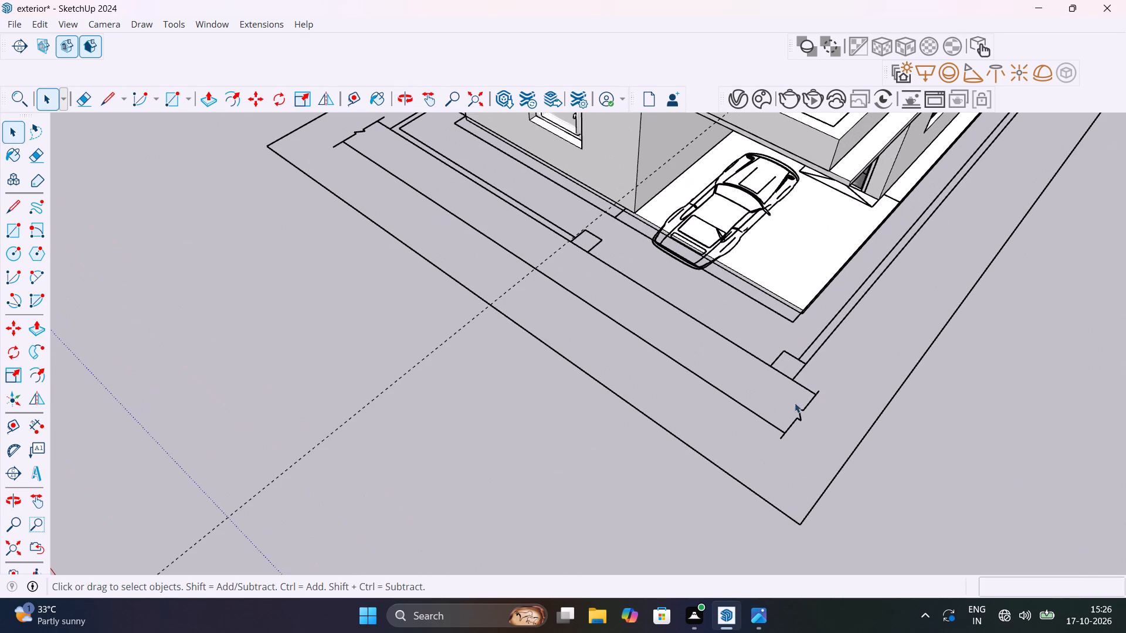
pyautogui.keyDown('shift'); pyautogui.moveTo(568, 235); pyautogui.dragTo(748, 354, button='middle'); pyautogui.keyUp('shift')
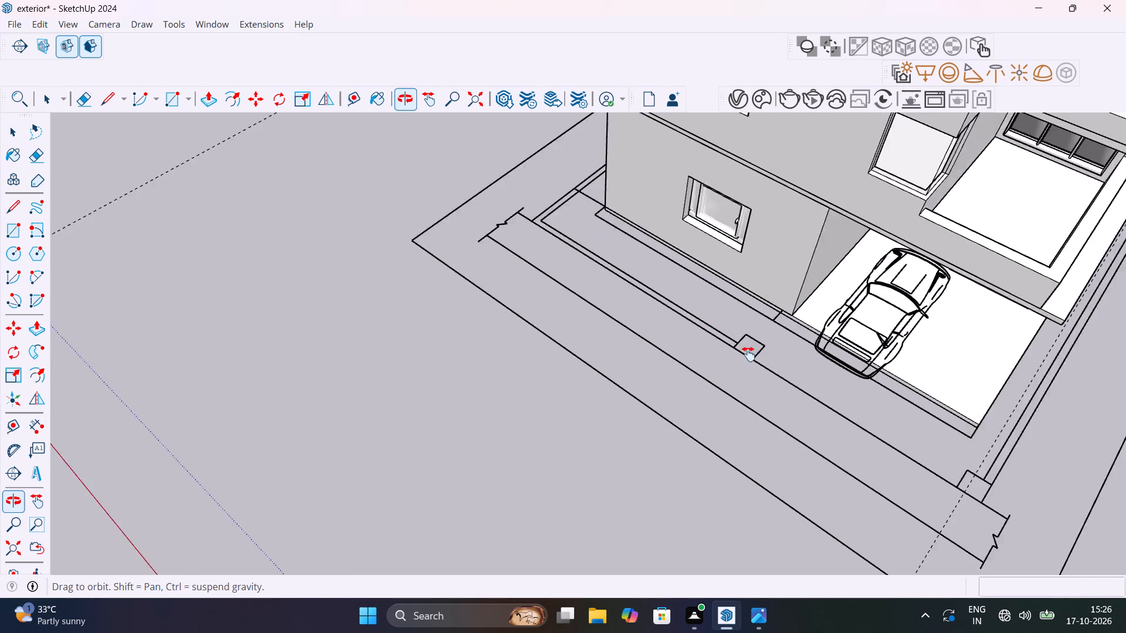
pyautogui.keyDown('shift'); pyautogui.moveTo(748, 354); pyautogui.dragTo(737, 330, button='middle'); pyautogui.keyUp('shift')
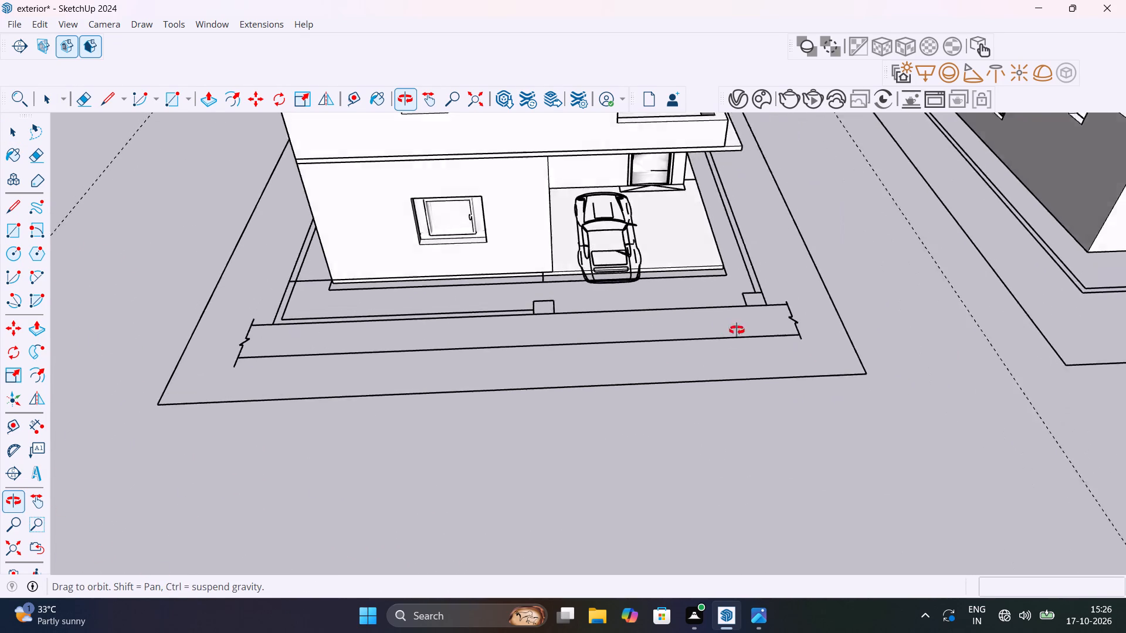
pyautogui.keyDown('shift'); pyautogui.moveTo(737, 330); pyautogui.dragTo(568, 314, button='middle'); pyautogui.keyUp('shift')
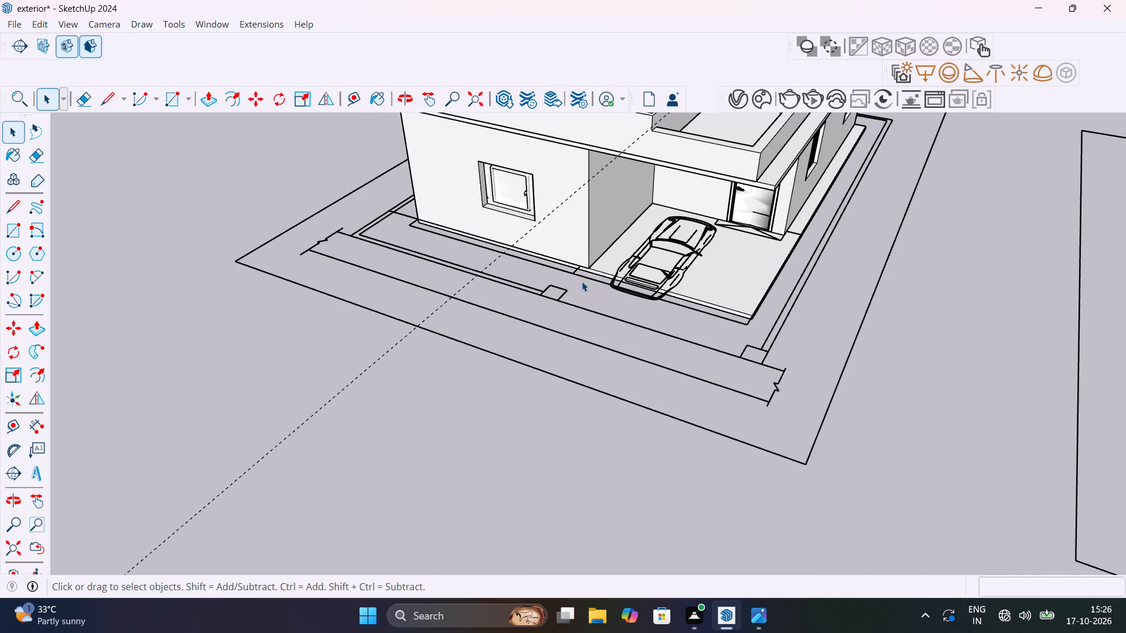
pyautogui.scroll(1, 628, 246)
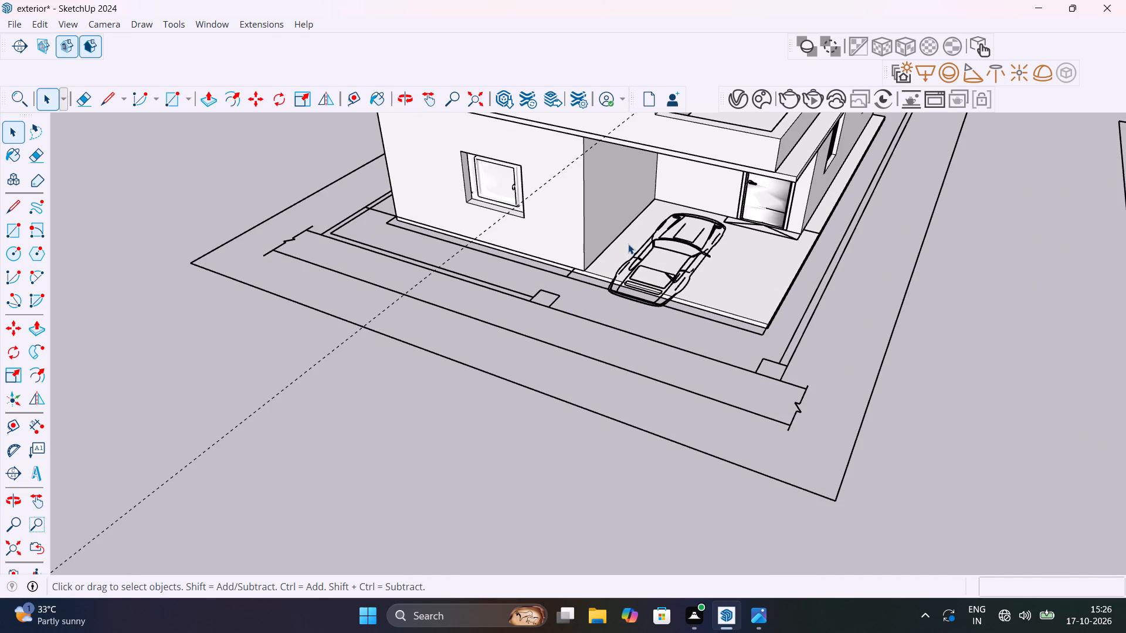
pyautogui.scroll(-9, 628, 246)
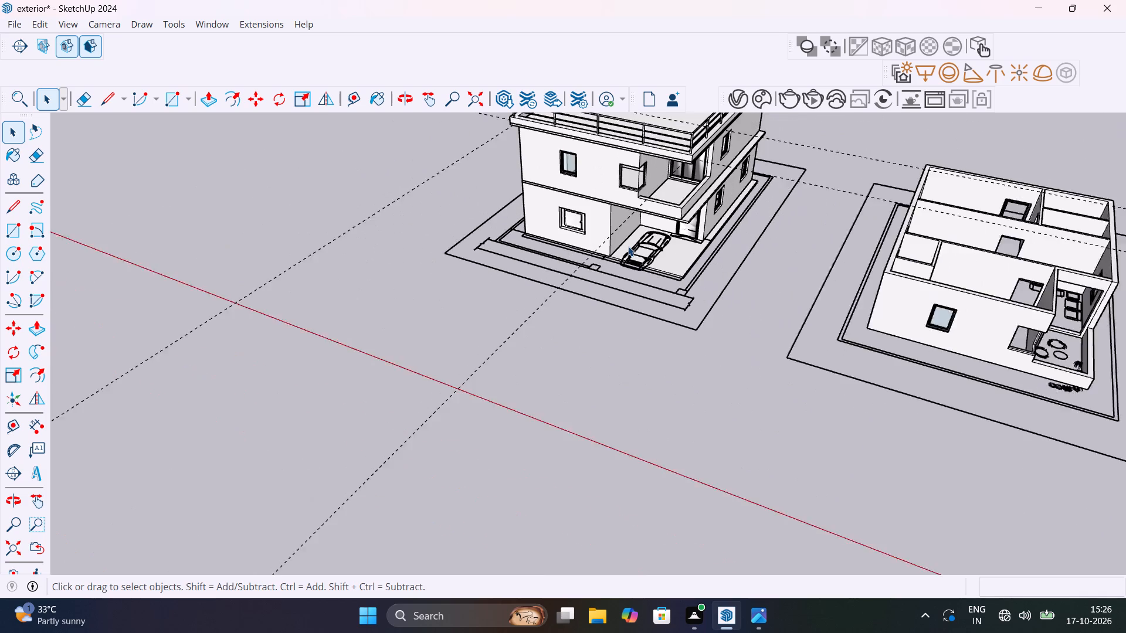
pyautogui.scroll(-1, 628, 246)
pyautogui.scroll(10, 592, 219)
pyautogui.moveTo(714, 241); pyautogui.dragTo(696, 312, button='middle')
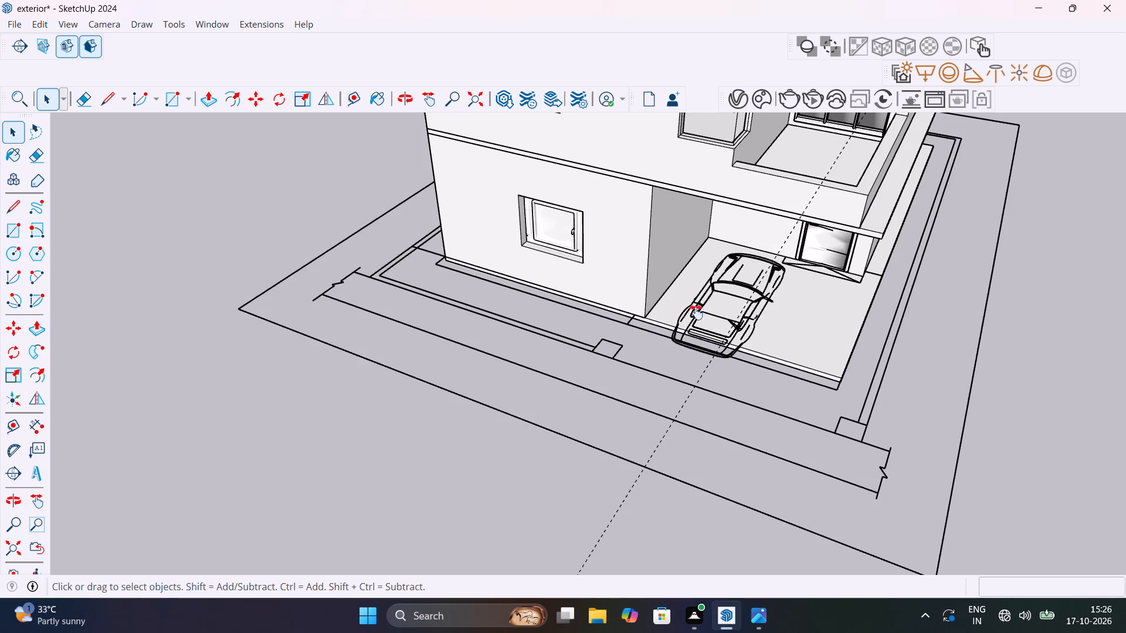
pyautogui.moveTo(696, 312); pyautogui.dragTo(596, 350, button='middle')
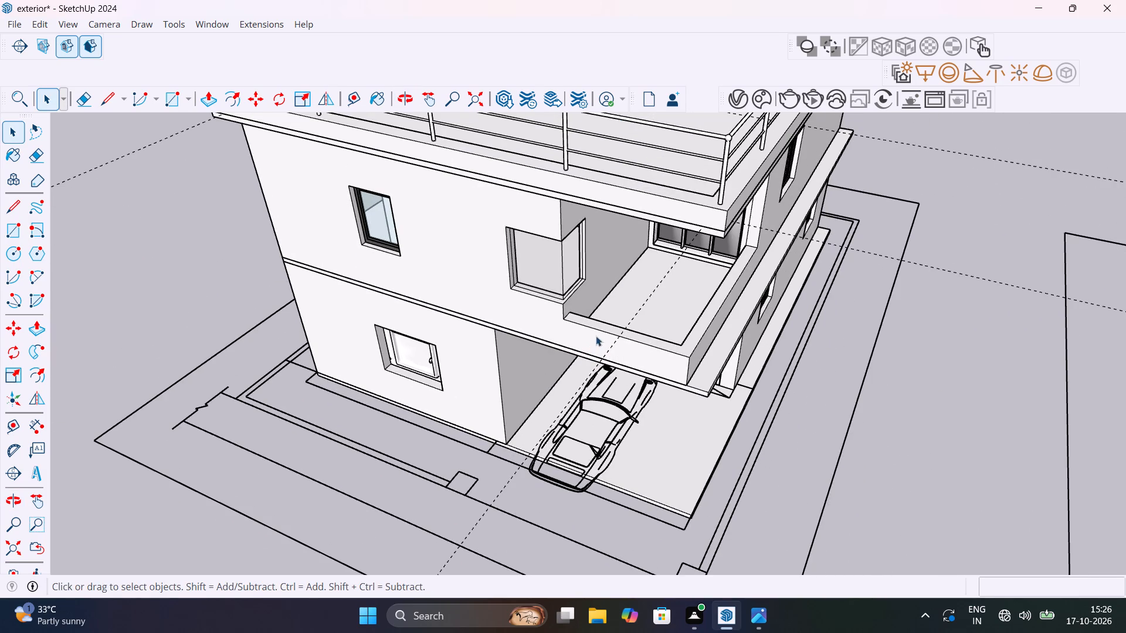
pyautogui.scroll(4, 598, 327)
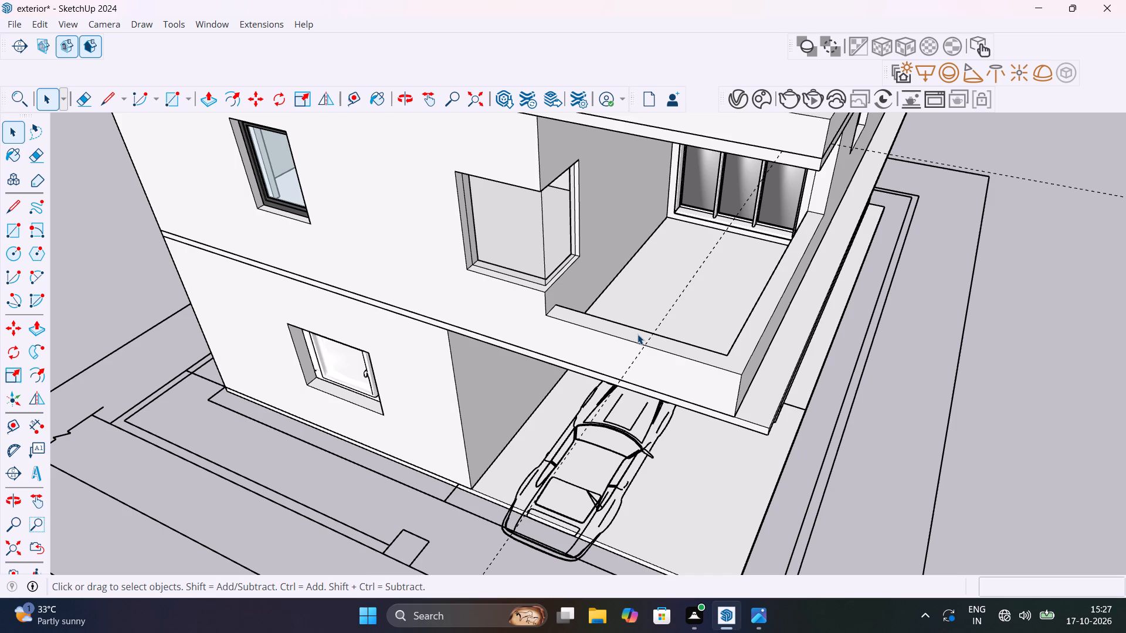
pyautogui.scroll(-6, 637, 334)
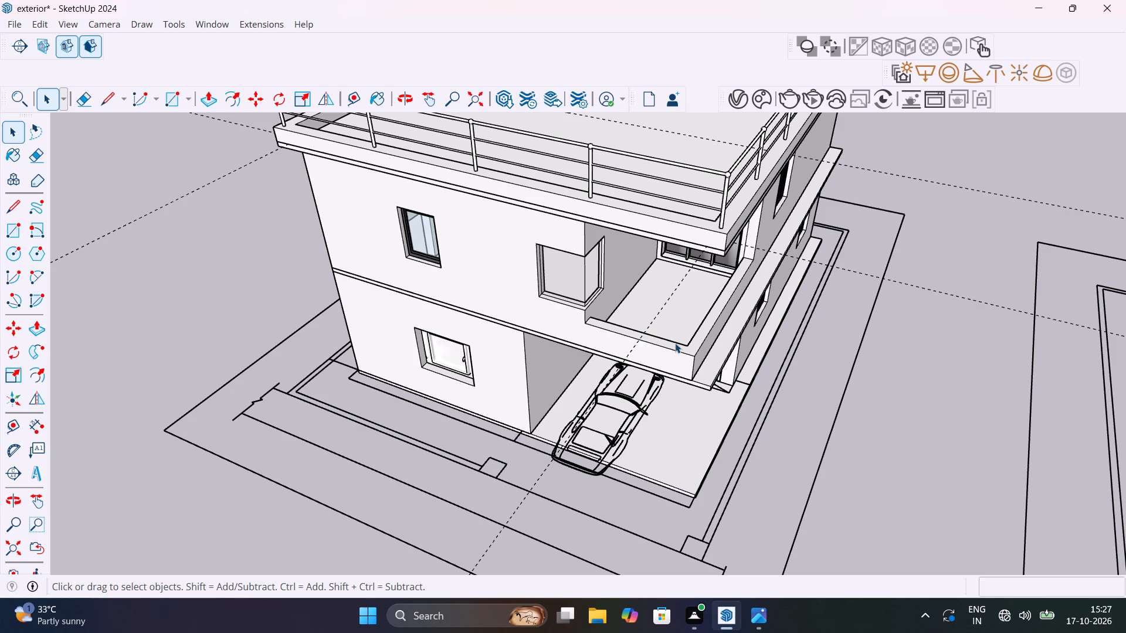
pyautogui.keyDown('shift'); pyautogui.moveTo(678, 340); pyautogui.dragTo(772, 302, button='middle'); pyautogui.keyUp('shift')
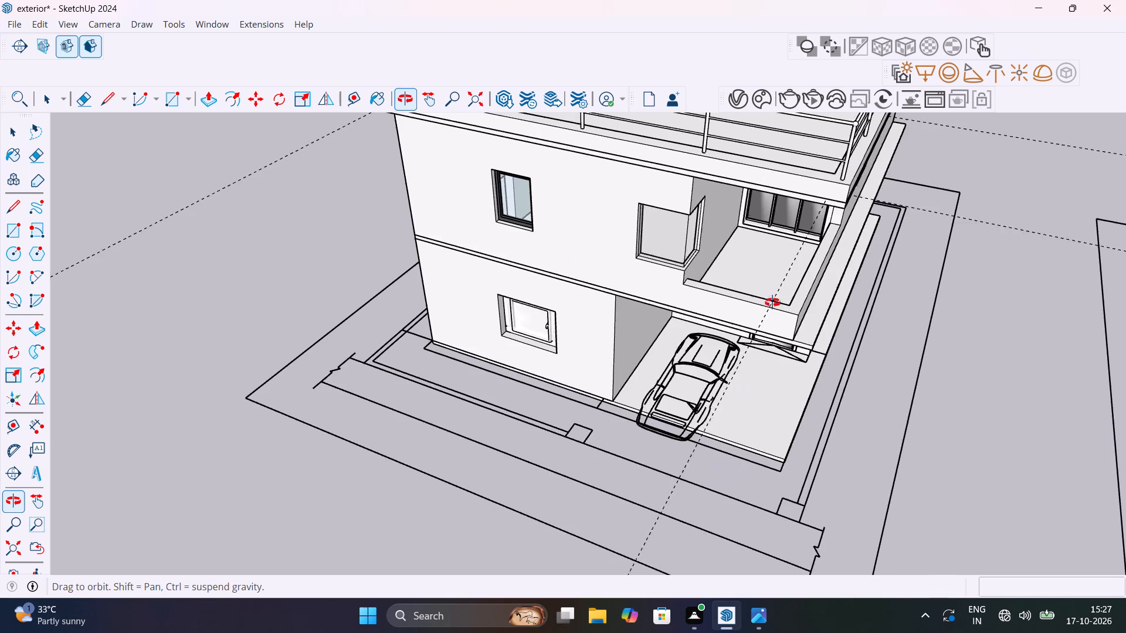
pyautogui.keyDown('shift'); pyautogui.moveTo(772, 302); pyautogui.dragTo(689, 325, button='middle'); pyautogui.keyUp('shift')
# Delete the dashed guide line running from the first-floor balcony across the car porch and front plot lines.
pyautogui.scroll(-5, 616, 352)
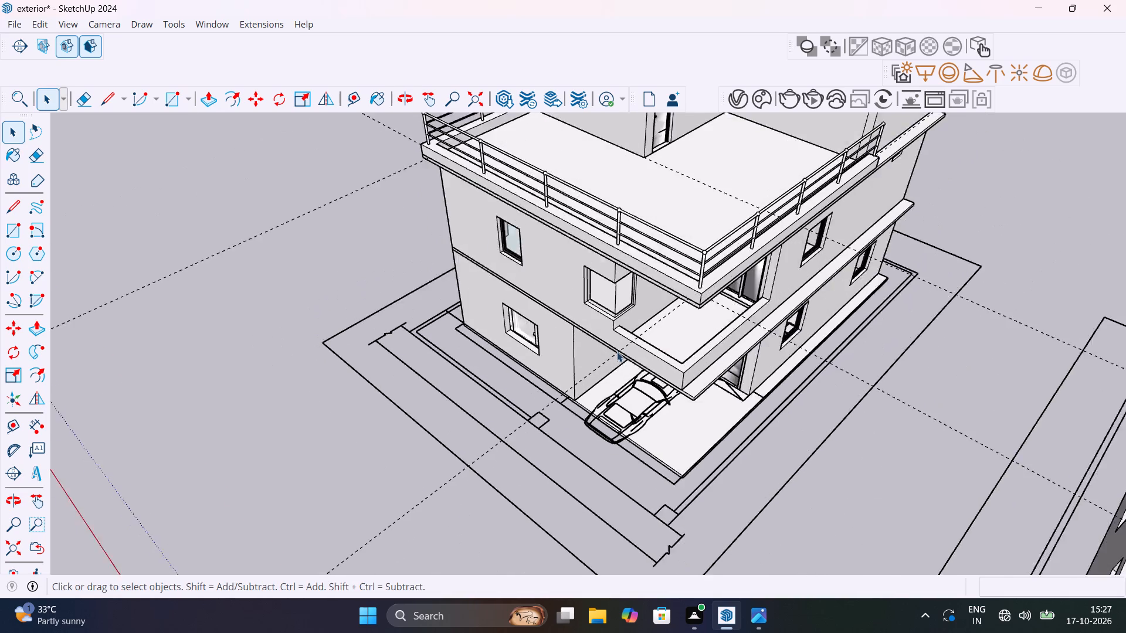
pyautogui.scroll(-1, 617, 352)
pyautogui.click(497, 443)
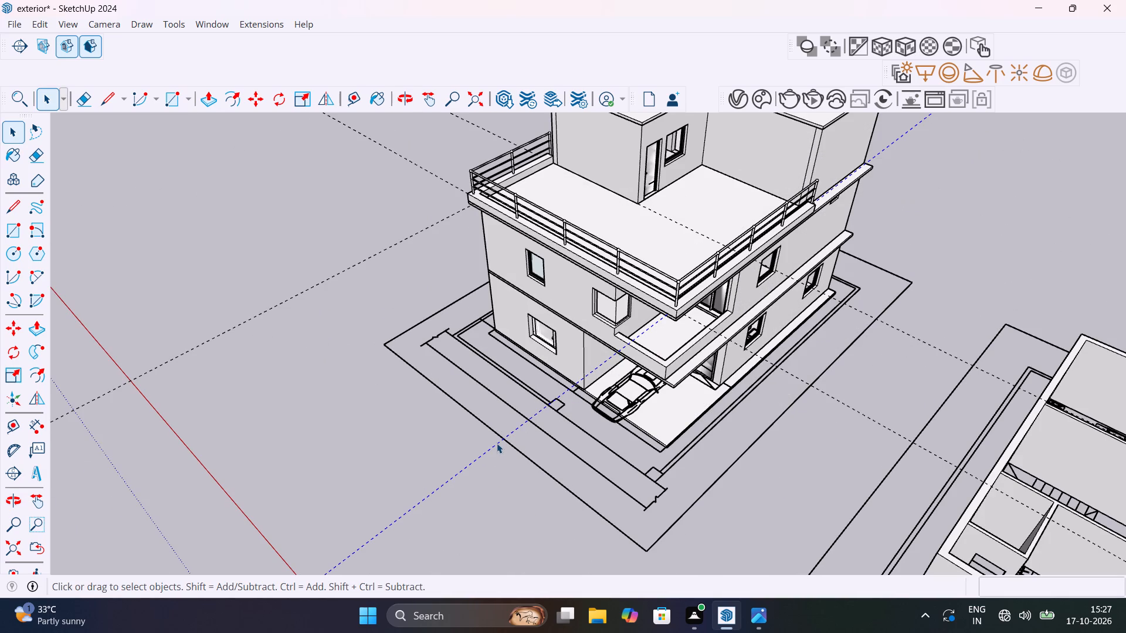
pyautogui.press('Delete')
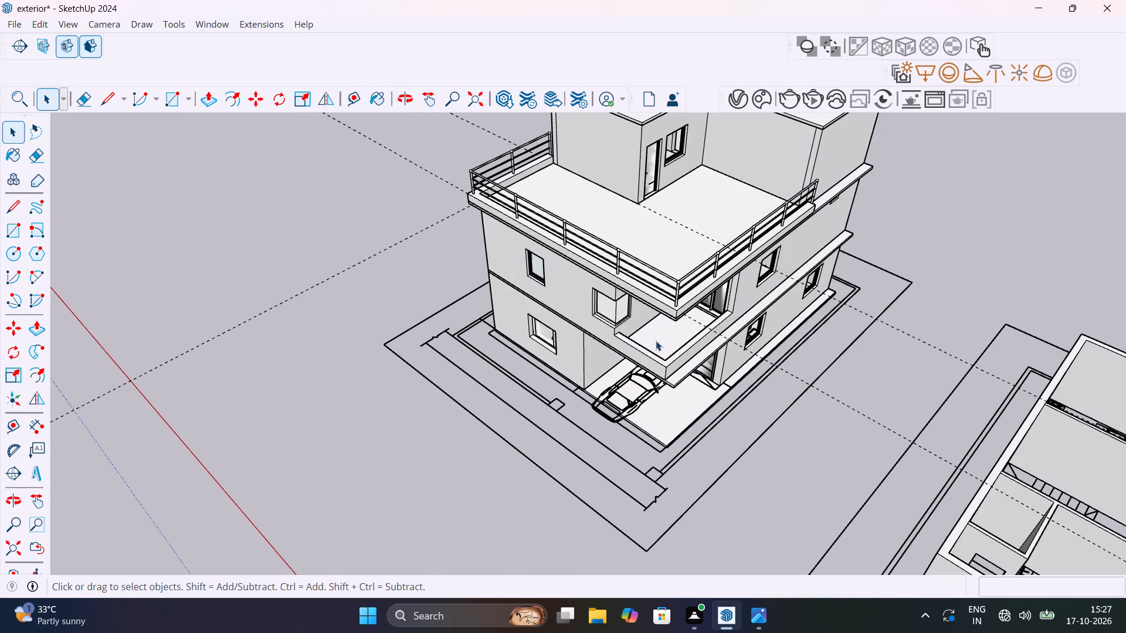
# Draw a small rectangle about 5 1/2" by 5 7/16" on the upper room's blank terrace wall, near its top corner above the railing end.
pyautogui.scroll(7, 669, 349)
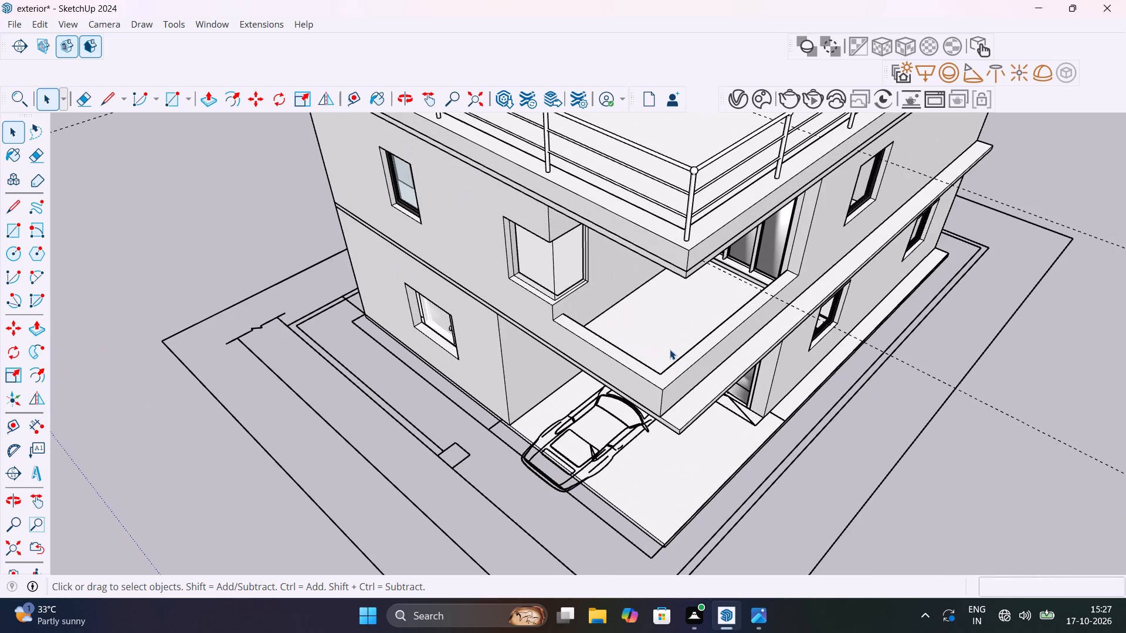
pyautogui.scroll(-2, 670, 349)
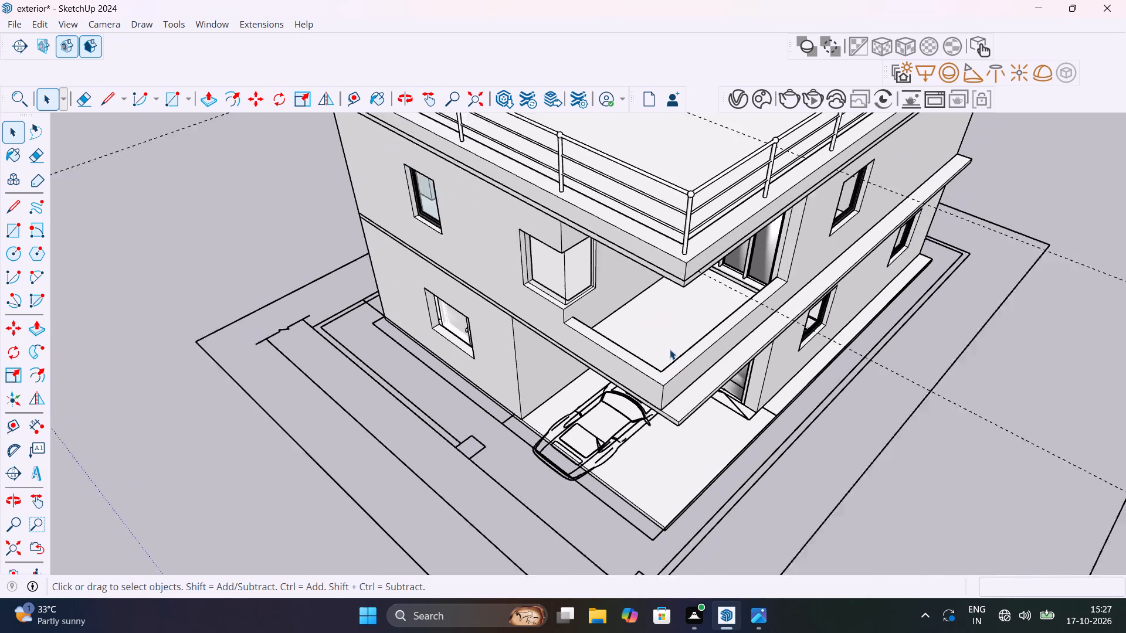
pyautogui.scroll(-2, 670, 349)
pyautogui.moveTo(670, 350); pyautogui.dragTo(725, 338, button='middle')
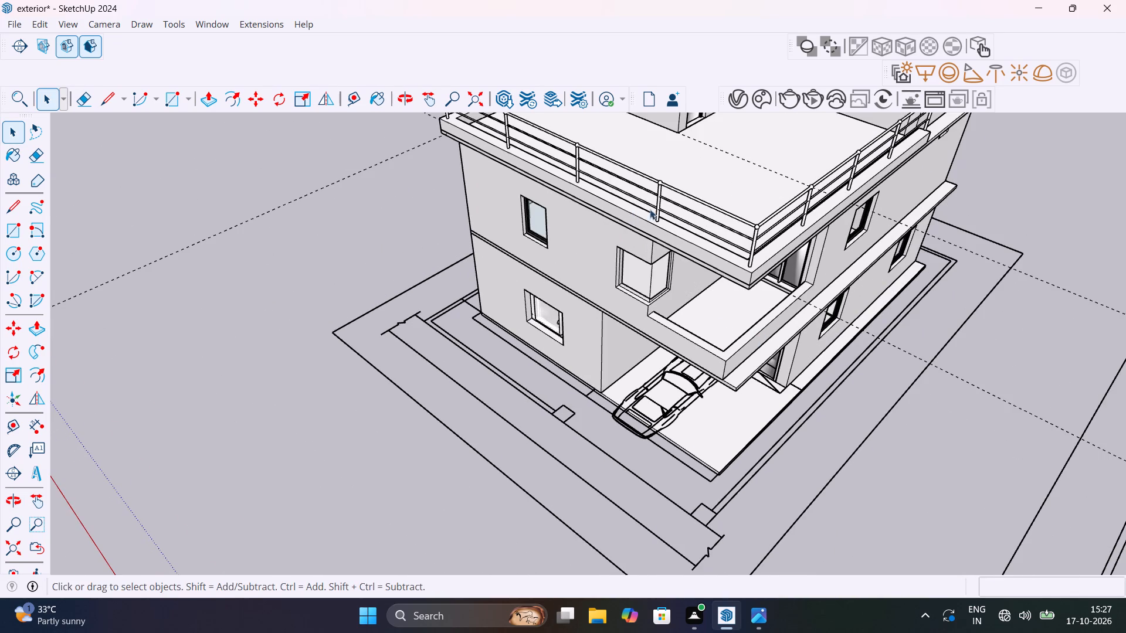
pyautogui.keyDown('shift'); pyautogui.moveTo(669, 207); pyautogui.dragTo(698, 424, button='middle'); pyautogui.keyUp('shift')
pyautogui.keyDown('shift'); pyautogui.scroll(1, 669, 290); pyautogui.keyUp('shift')
pyautogui.scroll(6, 599, 170)
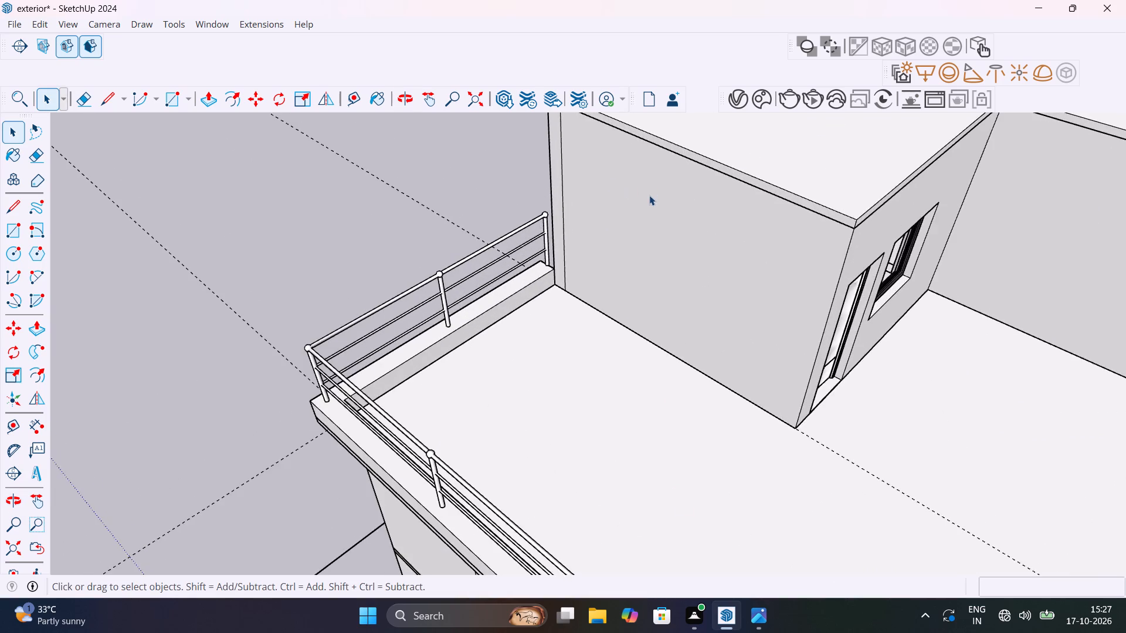
pyautogui.keyDown('shift'); pyautogui.moveTo(649, 195); pyautogui.dragTo(721, 266, button='middle'); pyautogui.keyUp('shift')
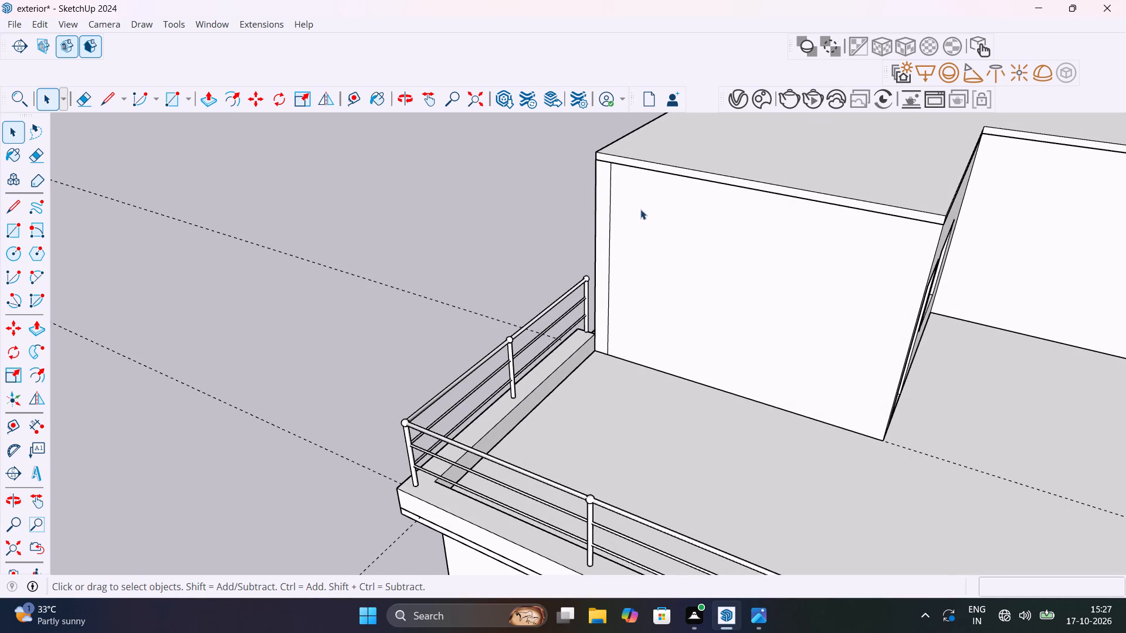
pyautogui.moveTo(646, 211); pyautogui.dragTo(666, 284, button='middle')
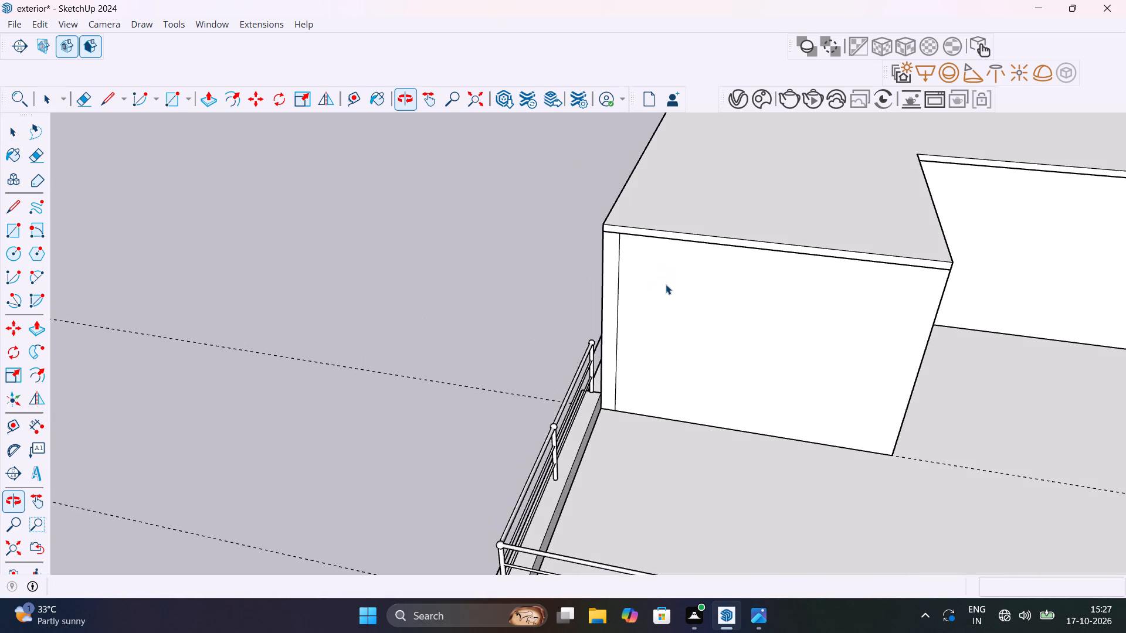
pyautogui.press('r')
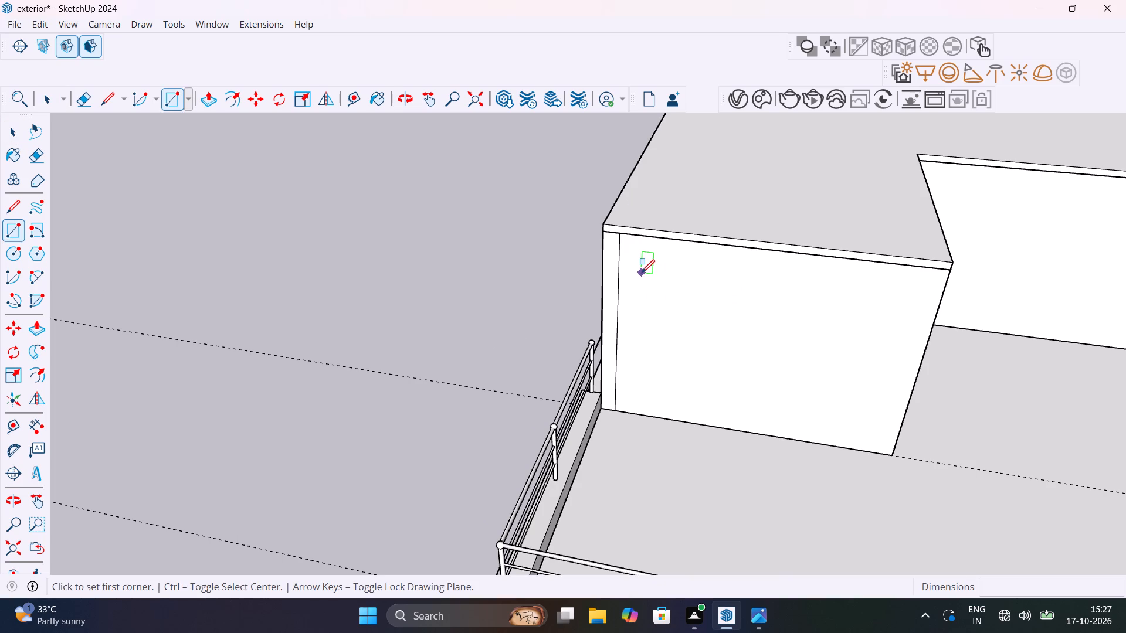
pyautogui.scroll(6, 642, 273)
pyautogui.moveTo(662, 278); pyautogui.dragTo(713, 238, button='middle')
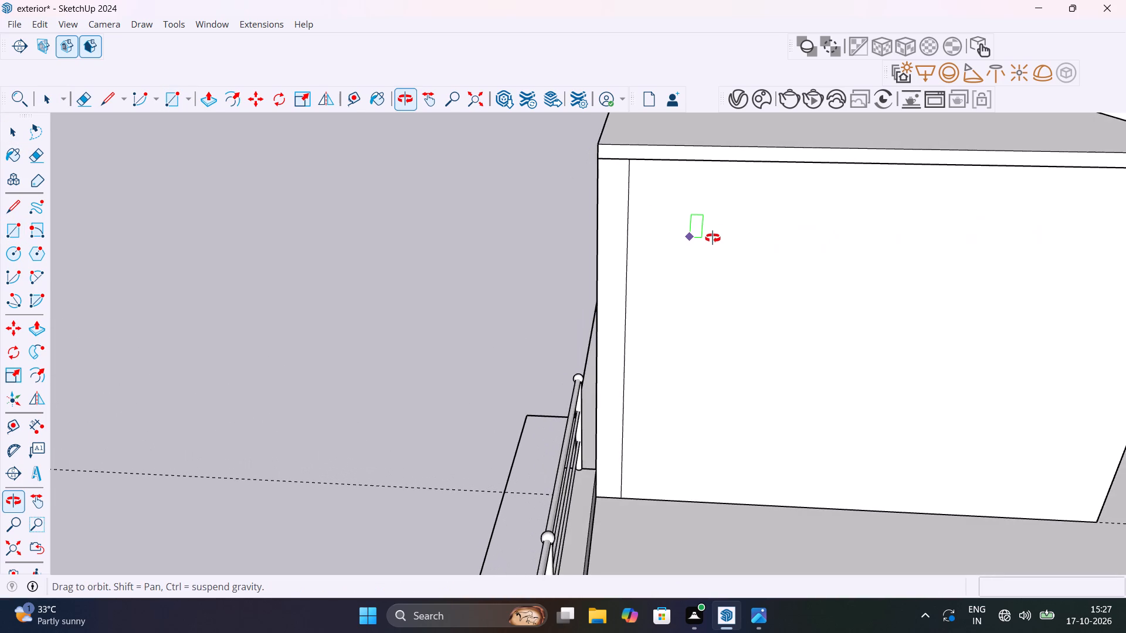
pyautogui.moveTo(713, 238); pyautogui.dragTo(681, 309, button='middle')
pyautogui.click(656, 290)
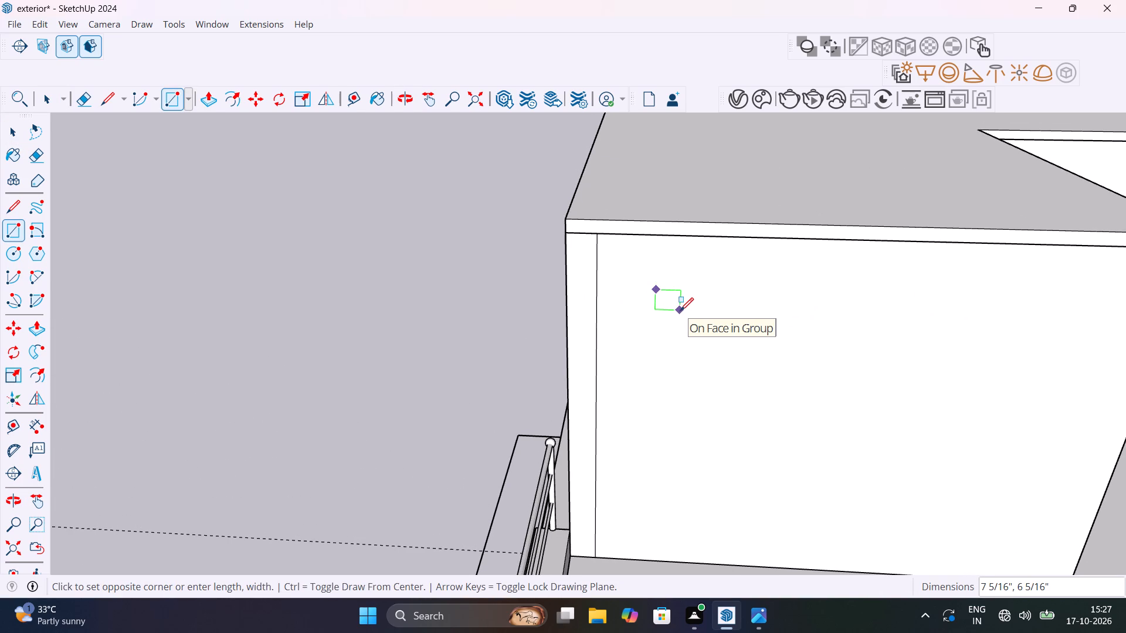
pyautogui.scroll(6, 680, 310)
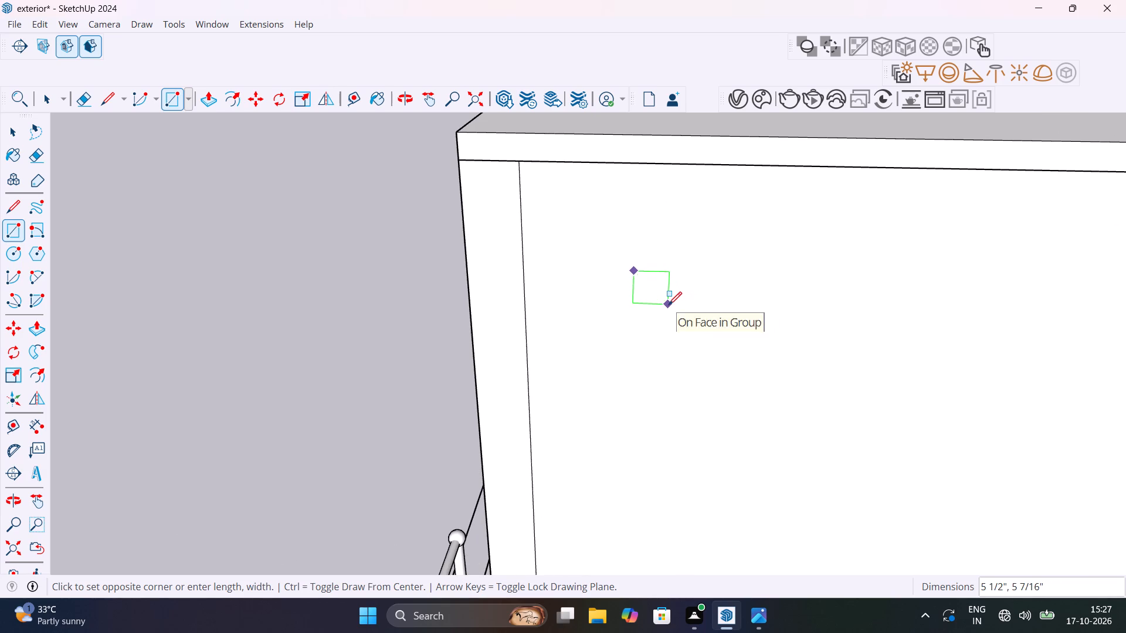
pyautogui.click(669, 305)
# Make the small rectangle's face and edges into a component.
pyautogui.press('space')
pyautogui.tripleClick(657, 292)
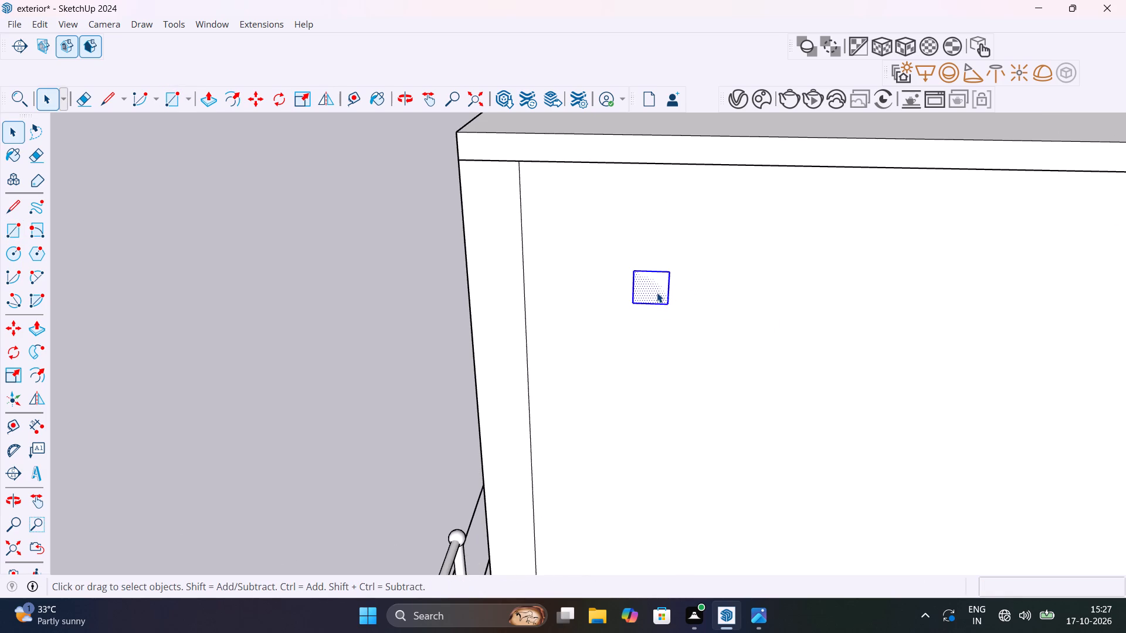
pyautogui.rightClick(657, 292)
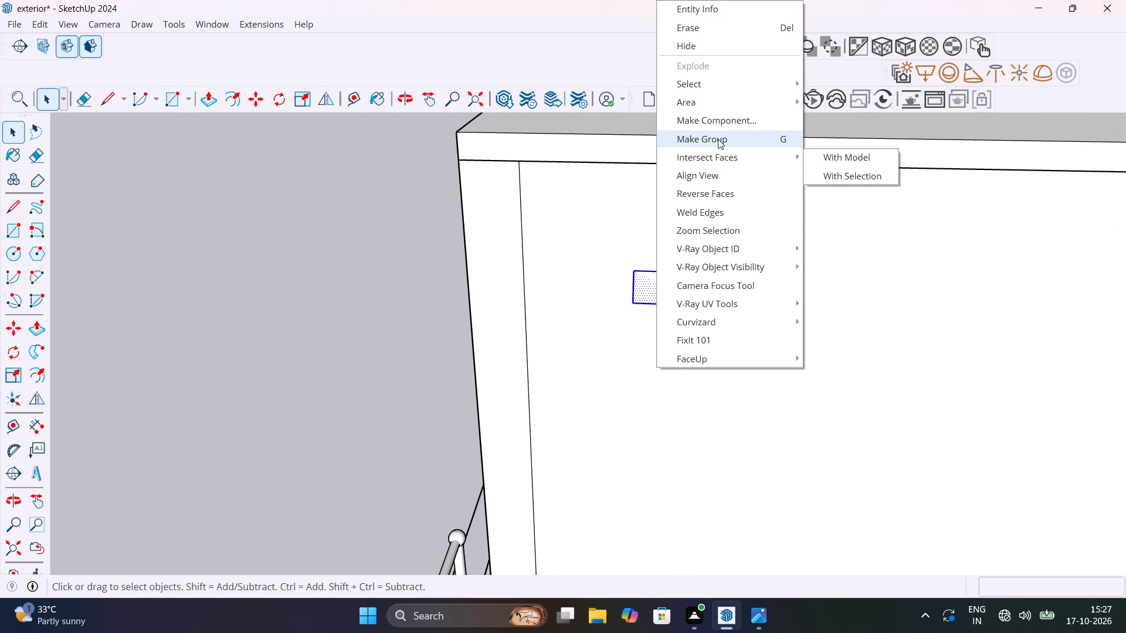
pyautogui.click(725, 123)
pyautogui.click(569, 481)
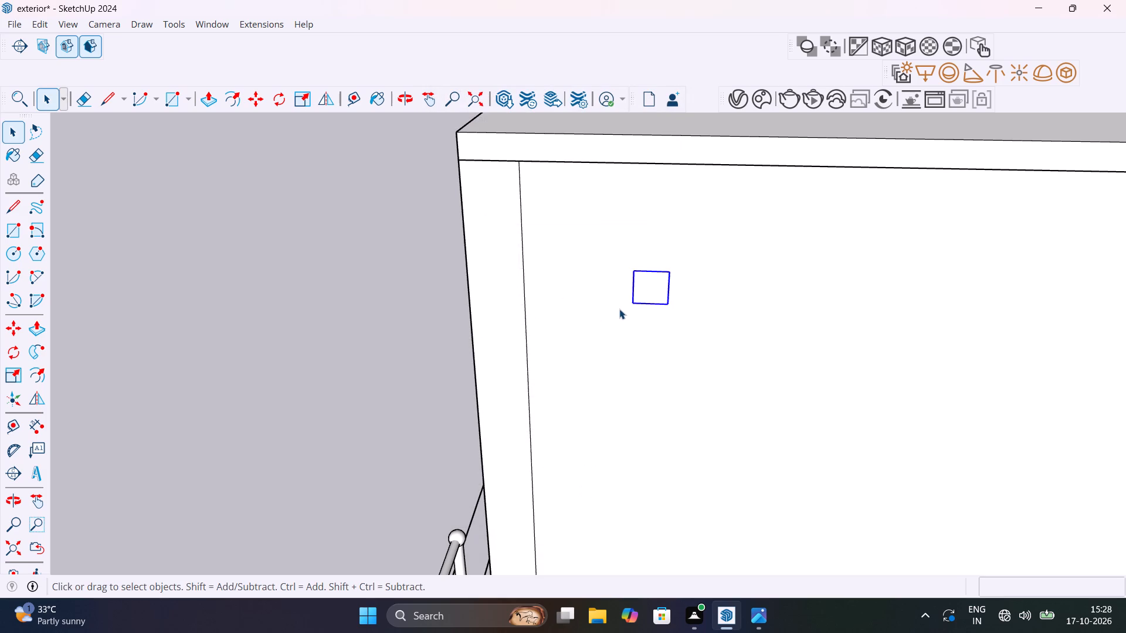
# Copy the small square component about 4' 1" horizontally along the wall and divide the span with evenly spaced copies, trying 3/ before settling on 4/.
pyautogui.press('m')
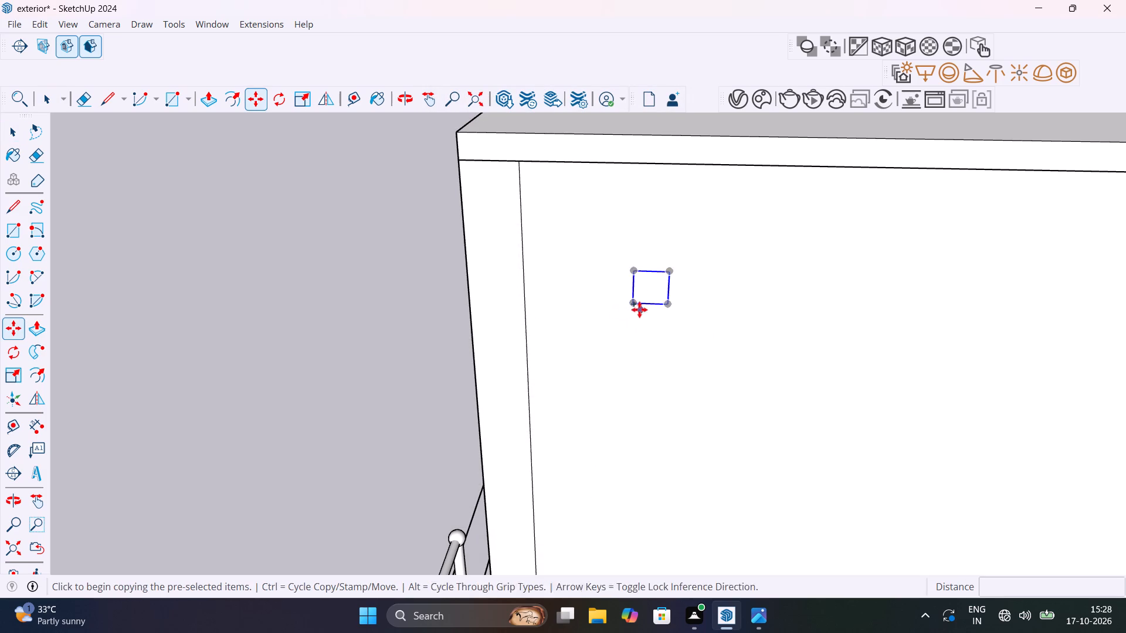
pyautogui.click(632, 306)
pyautogui.scroll(-4, 642, 304)
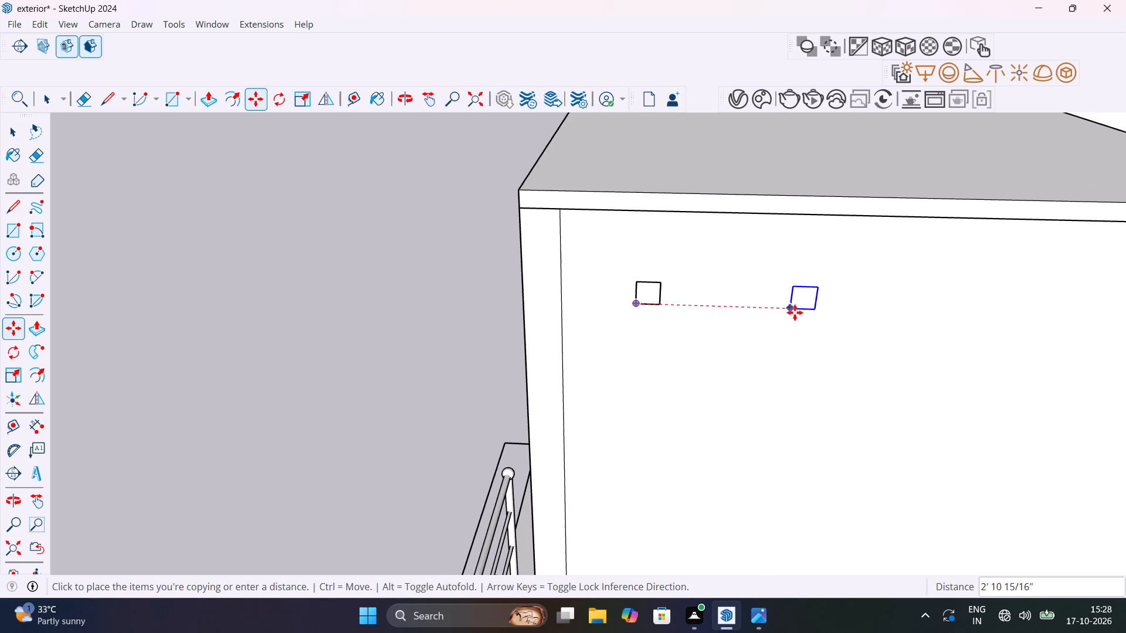
pyautogui.scroll(-6, 821, 312)
pyautogui.keyDown('shift'); pyautogui.moveTo(822, 316); pyautogui.dragTo(713, 329, button='middle'); pyautogui.keyUp('shift')
pyautogui.scroll(1, 713, 329)
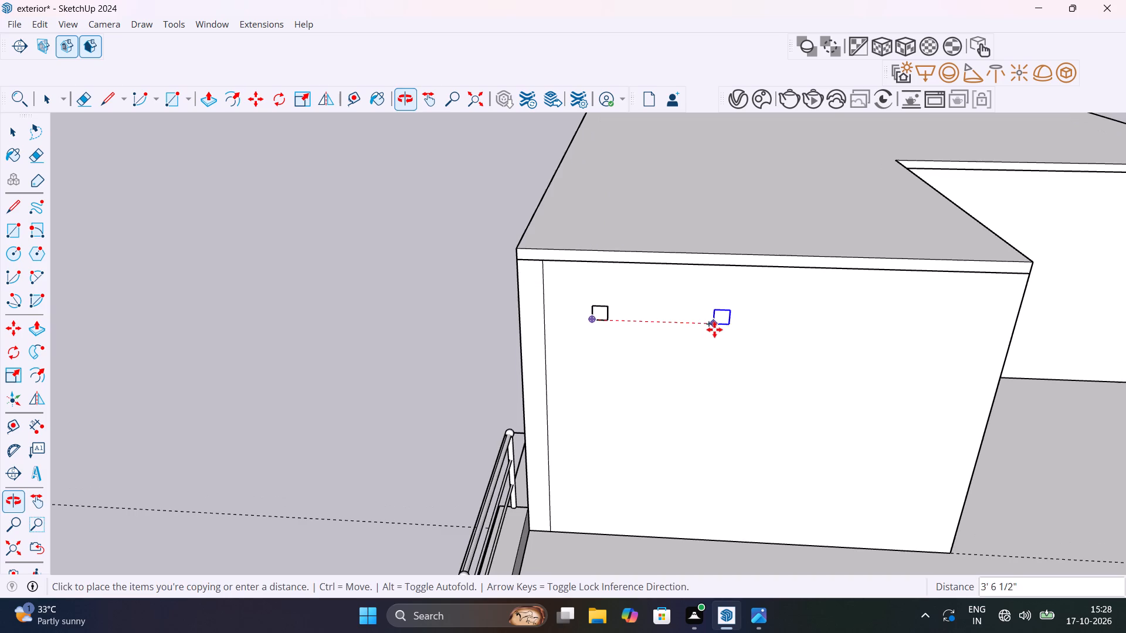
pyautogui.click(731, 331)
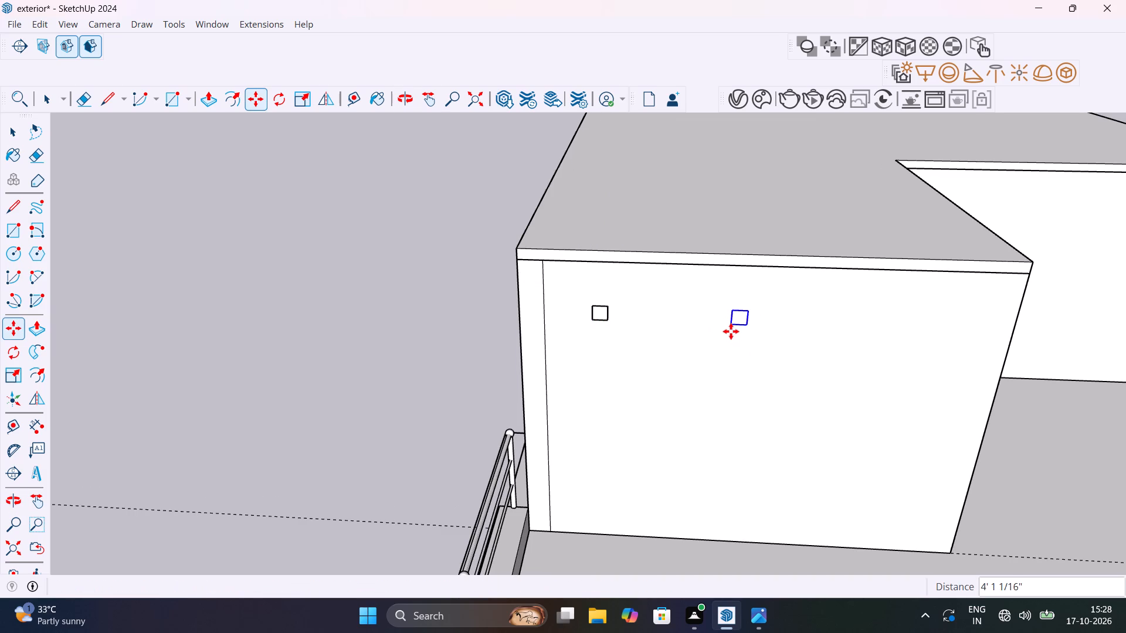
pyautogui.write('3/')
pyautogui.press('Return')
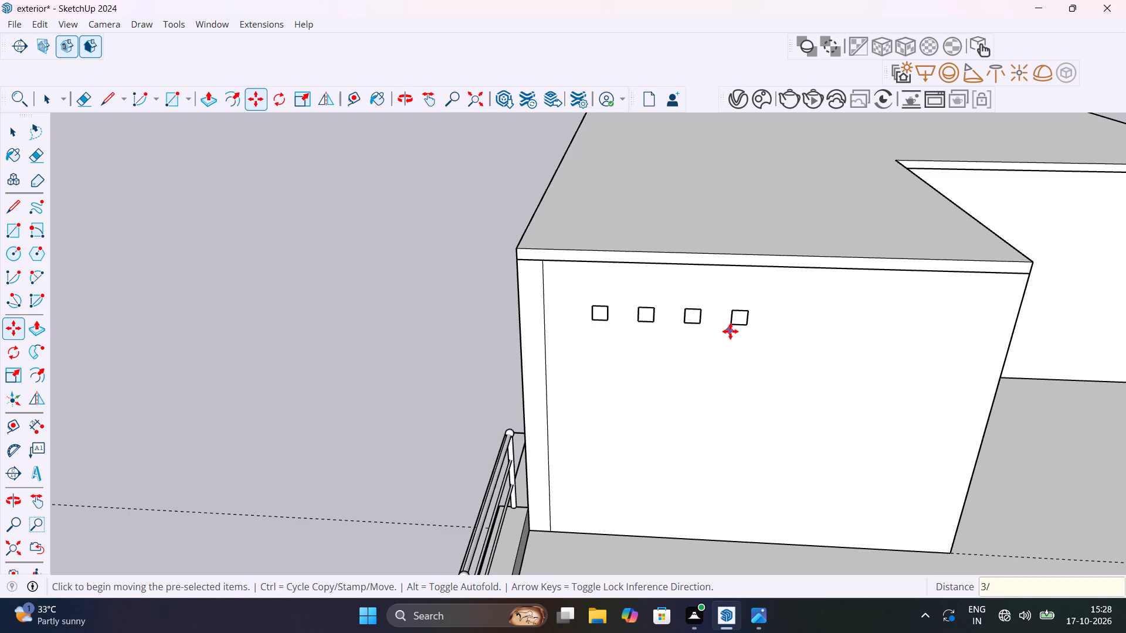
pyautogui.write('4/')
pyautogui.press('Return')
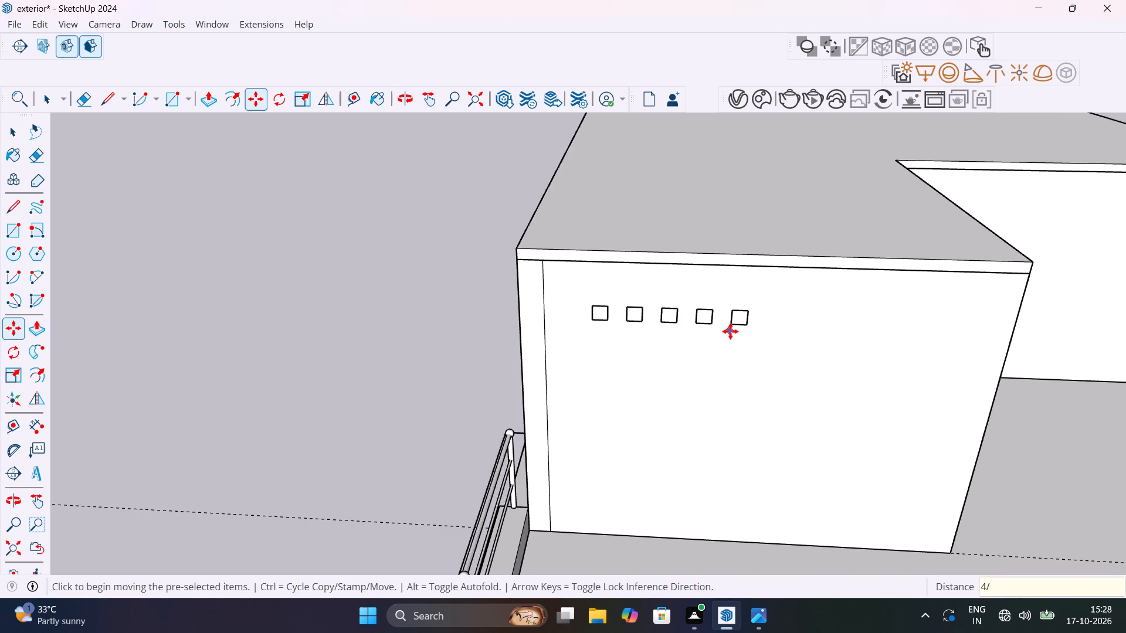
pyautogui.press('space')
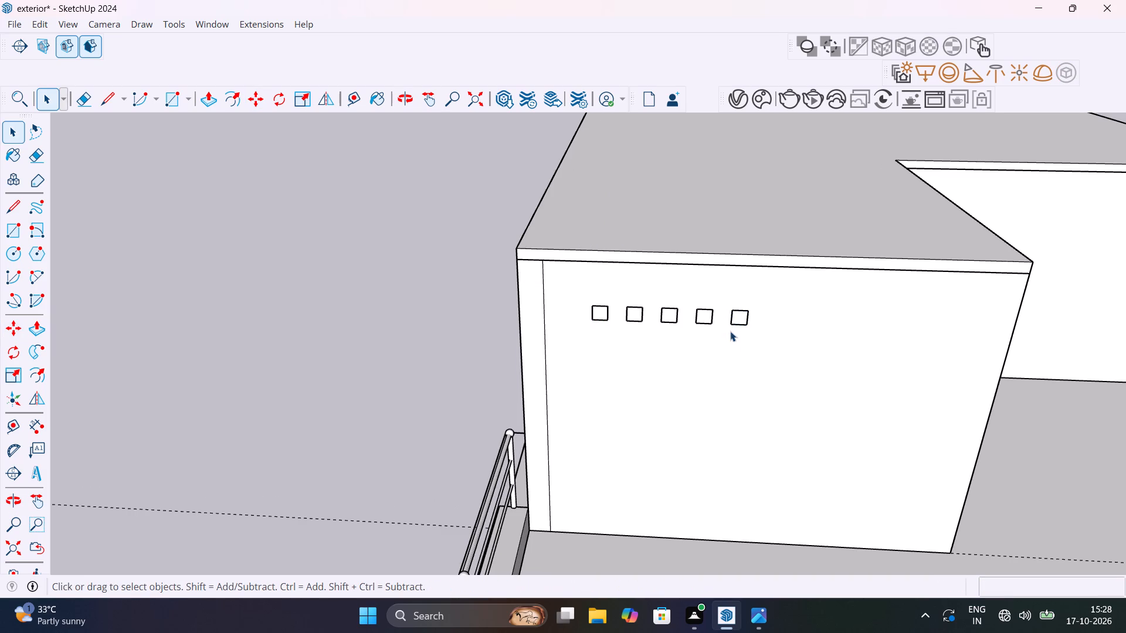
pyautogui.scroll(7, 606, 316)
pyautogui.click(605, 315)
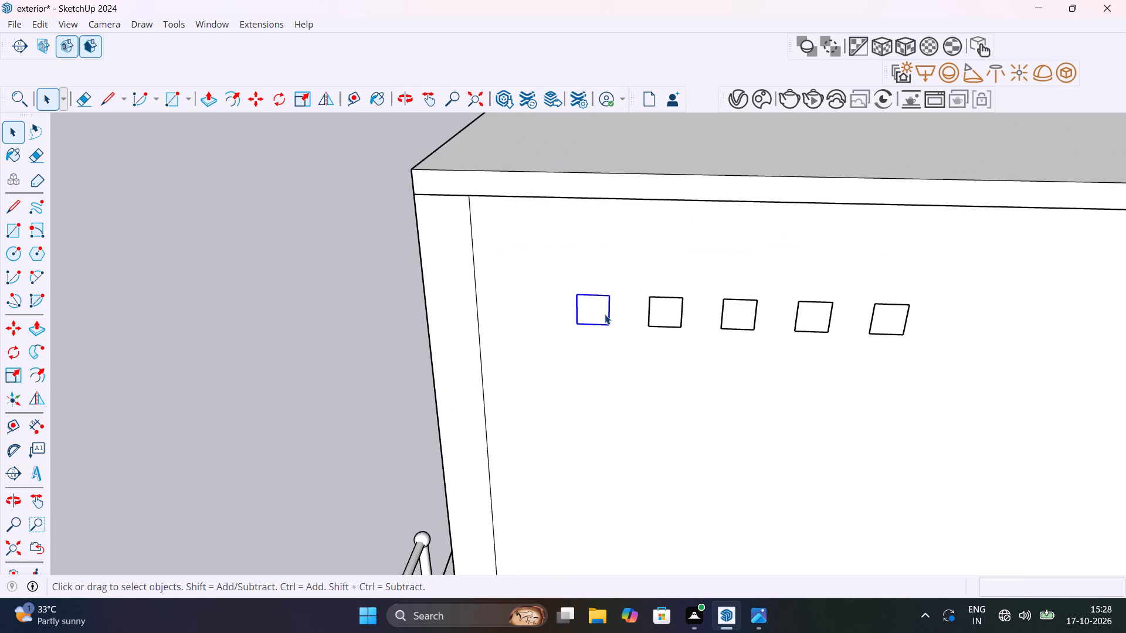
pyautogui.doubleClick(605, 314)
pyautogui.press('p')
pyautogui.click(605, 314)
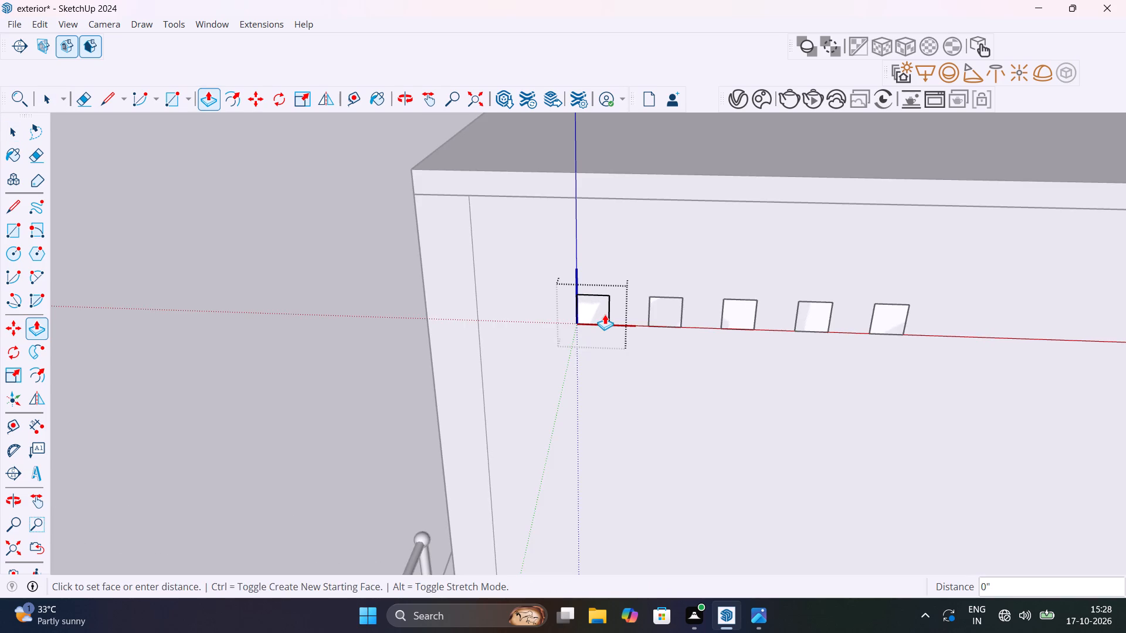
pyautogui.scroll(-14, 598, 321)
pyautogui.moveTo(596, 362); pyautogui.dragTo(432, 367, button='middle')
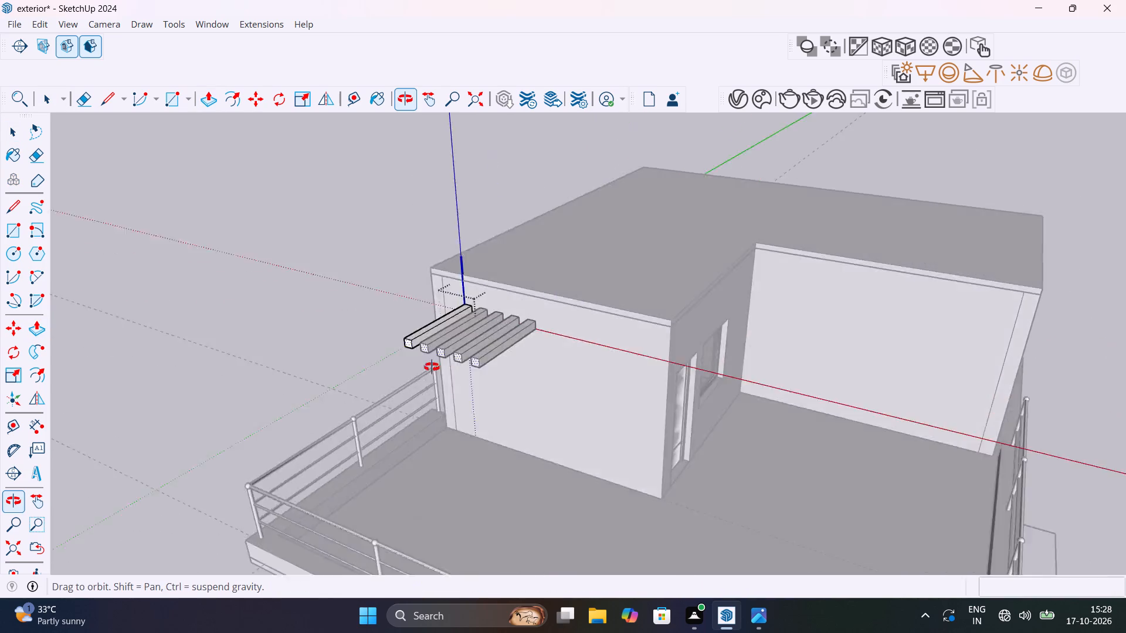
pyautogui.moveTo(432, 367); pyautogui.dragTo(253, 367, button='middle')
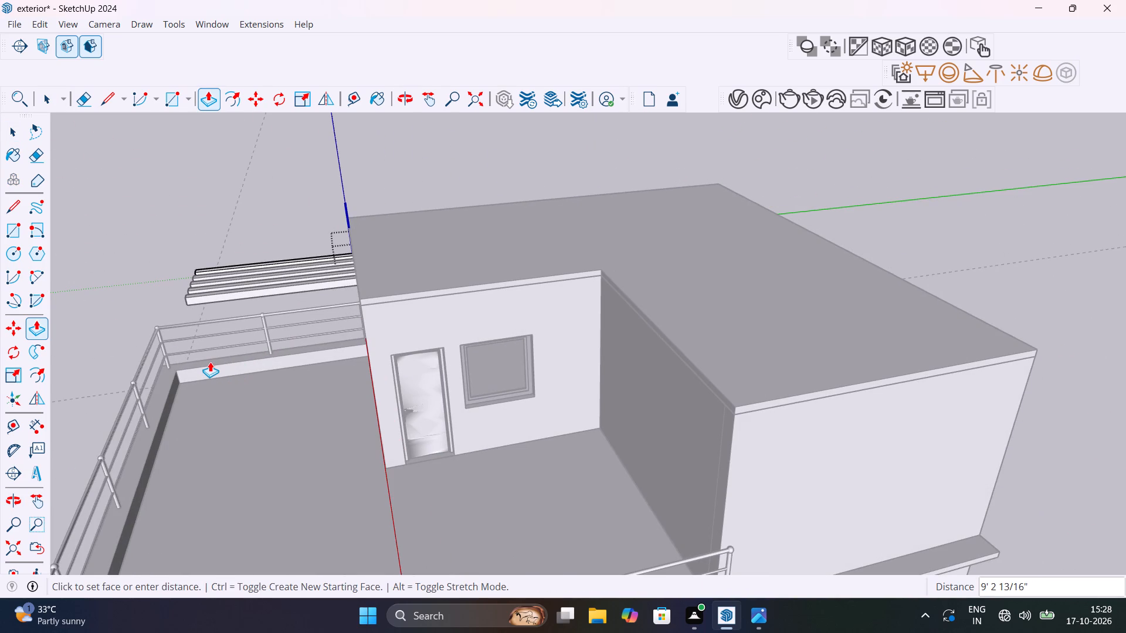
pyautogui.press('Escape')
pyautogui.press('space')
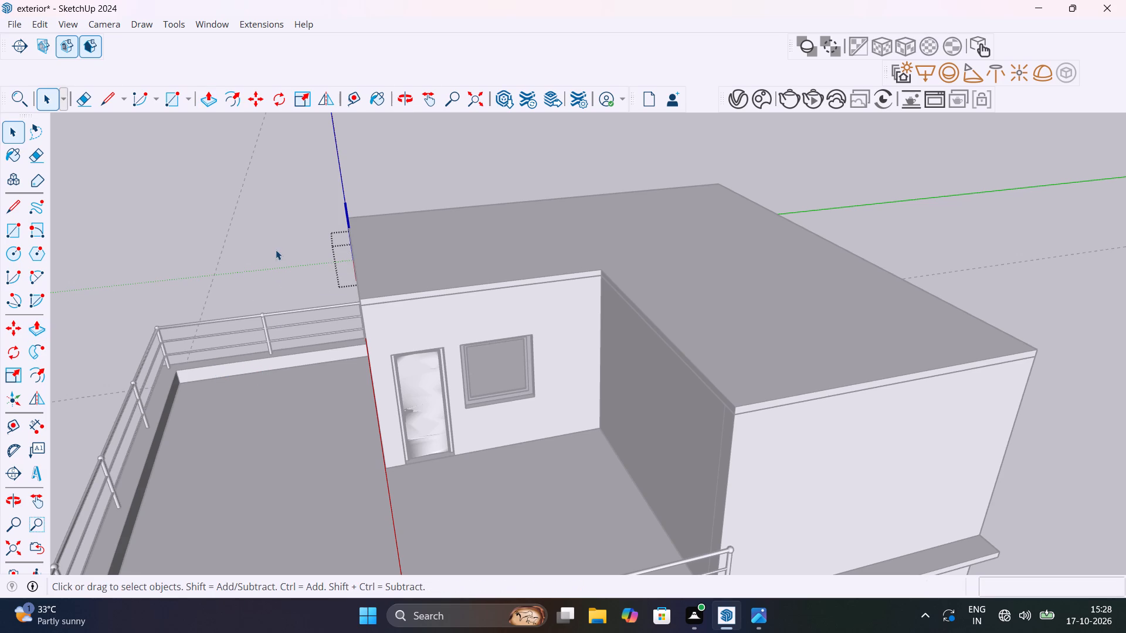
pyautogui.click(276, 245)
# Place a guide line across the terrace floor, parallel to the upper room's wall base and about 10' 7 15/16" out from it.
pyautogui.moveTo(316, 305); pyautogui.dragTo(472, 336, button='middle')
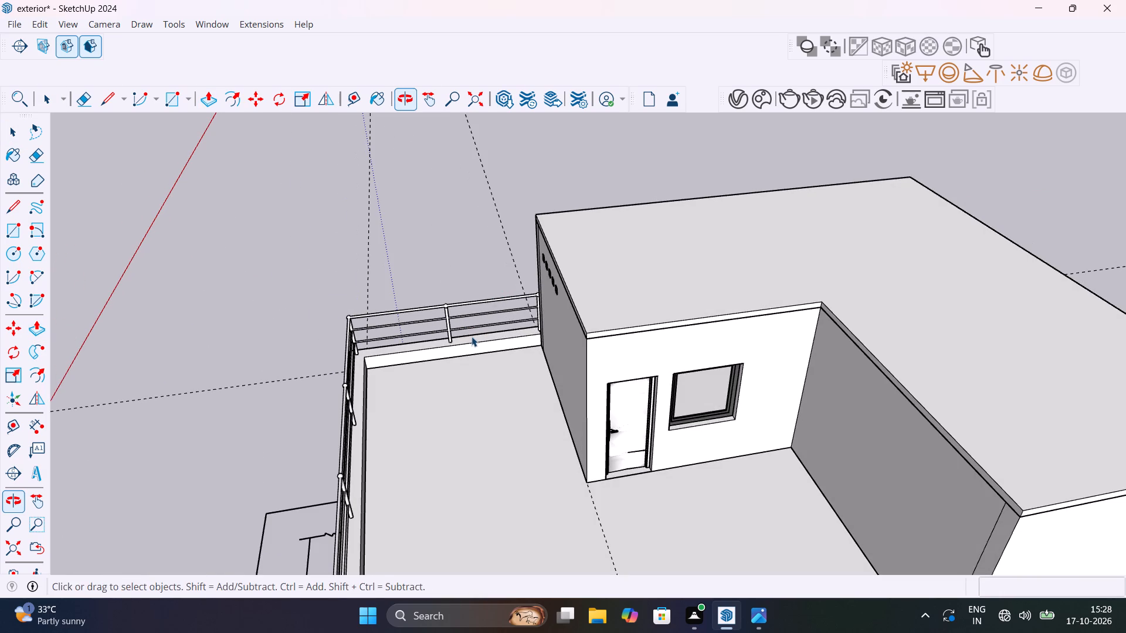
pyautogui.press('t')
pyautogui.click(552, 375)
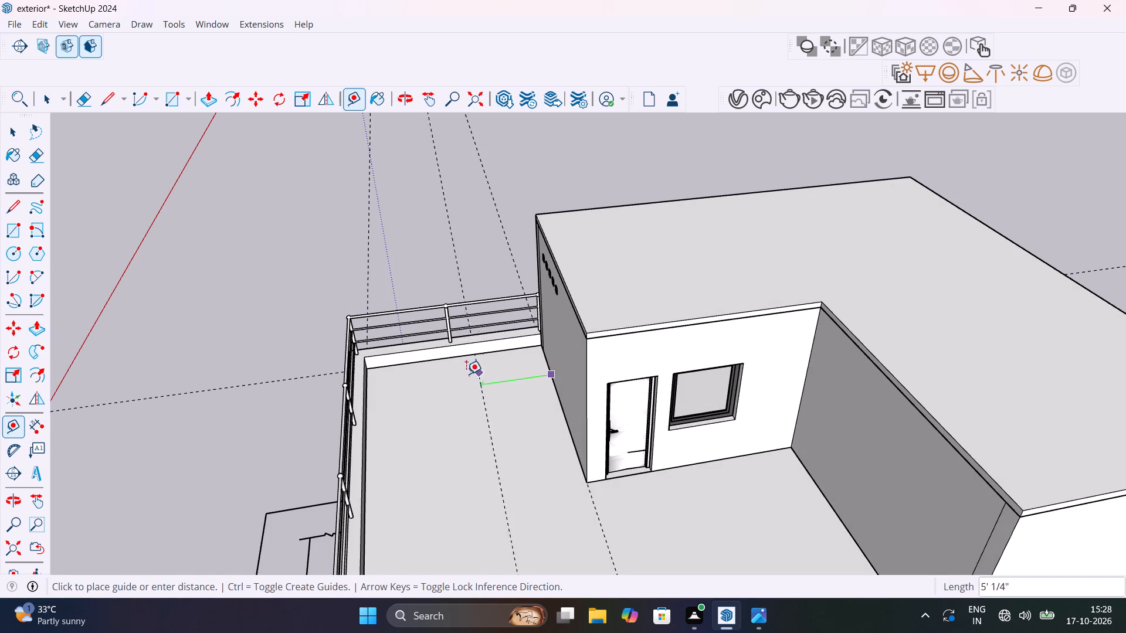
pyautogui.click(393, 378)
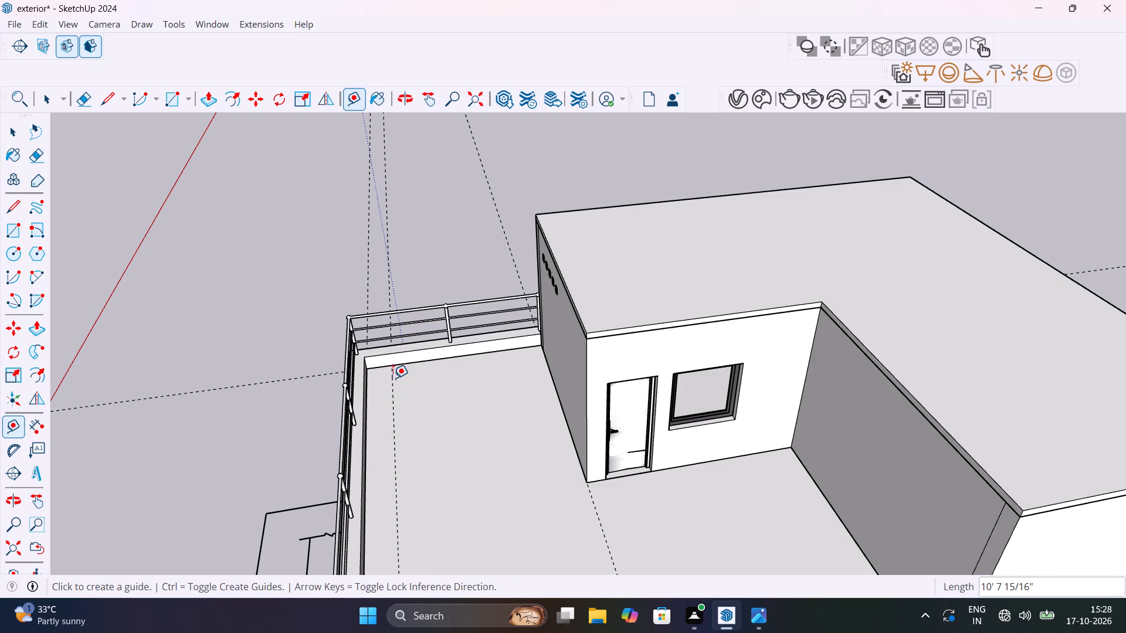
pyautogui.press('space')
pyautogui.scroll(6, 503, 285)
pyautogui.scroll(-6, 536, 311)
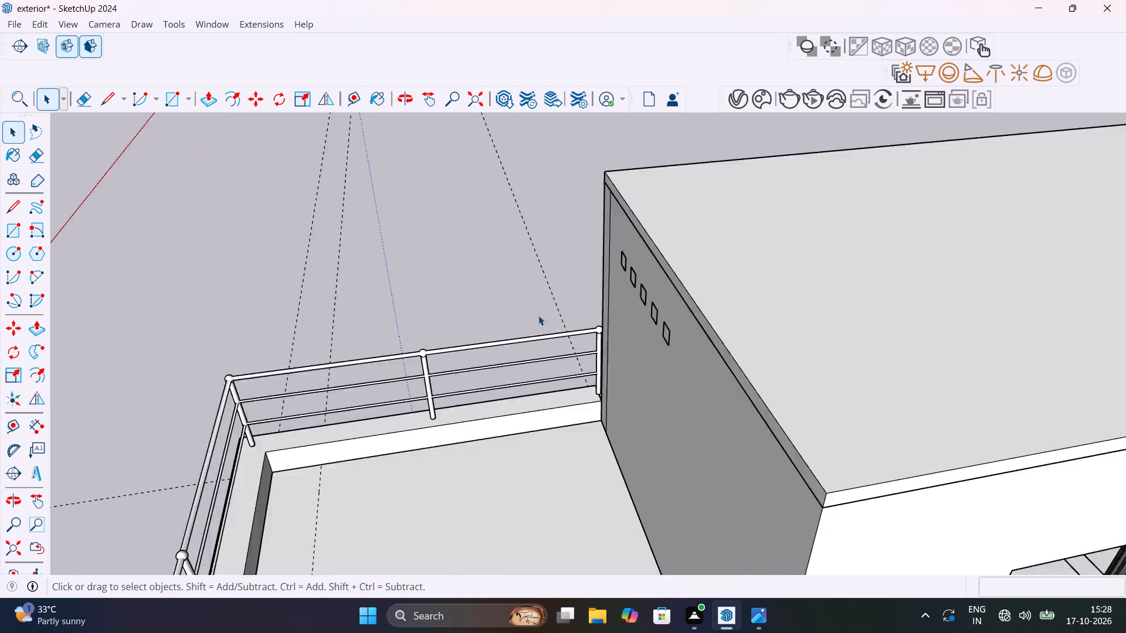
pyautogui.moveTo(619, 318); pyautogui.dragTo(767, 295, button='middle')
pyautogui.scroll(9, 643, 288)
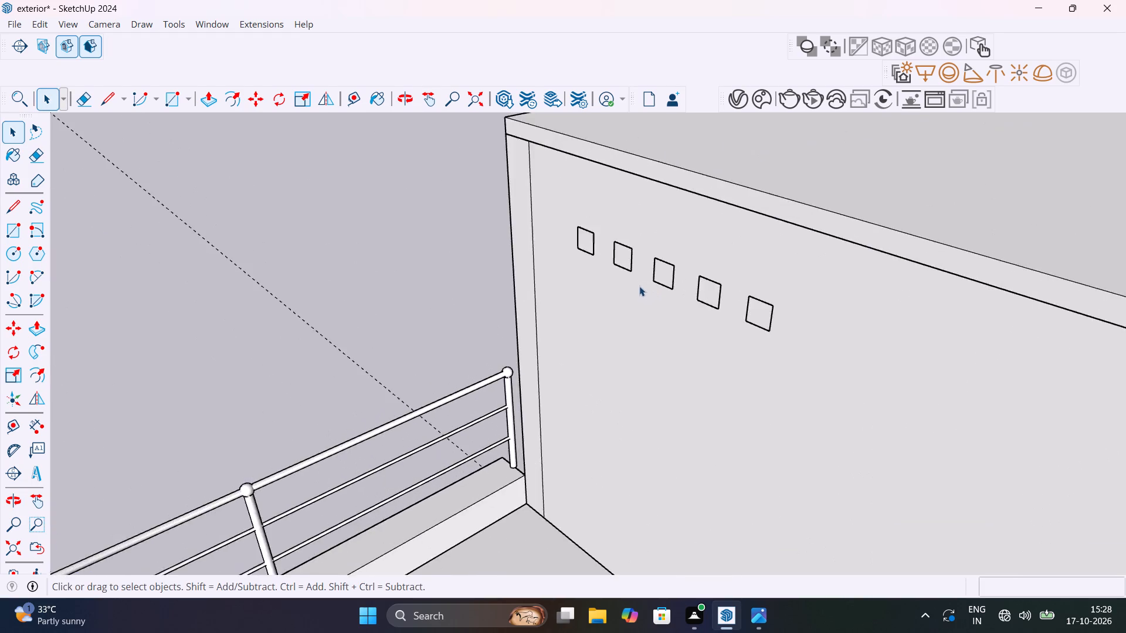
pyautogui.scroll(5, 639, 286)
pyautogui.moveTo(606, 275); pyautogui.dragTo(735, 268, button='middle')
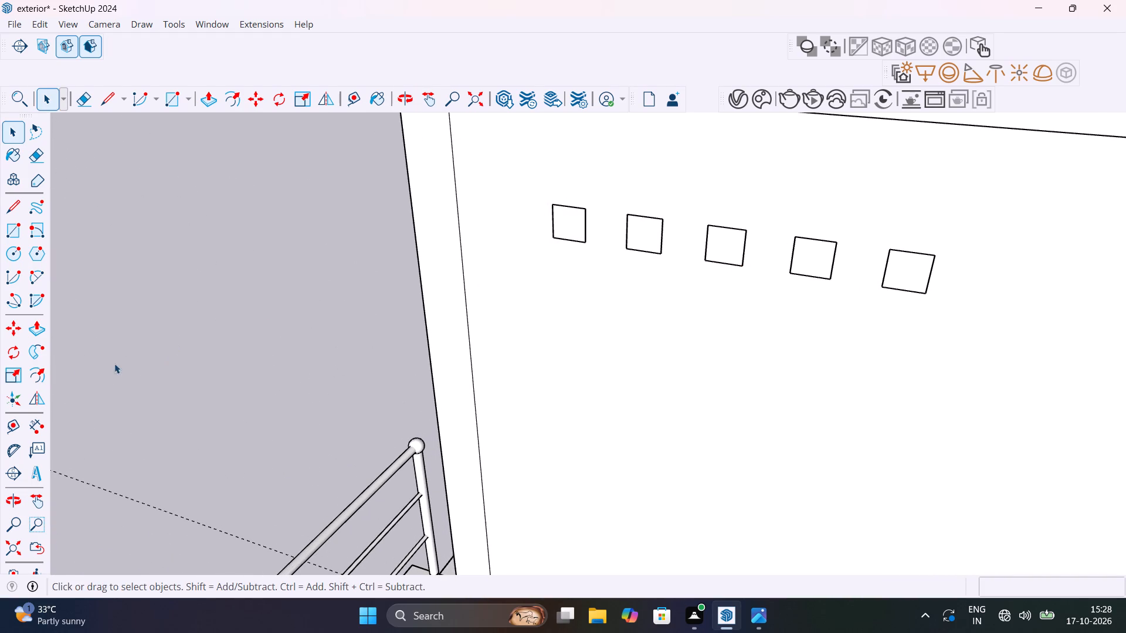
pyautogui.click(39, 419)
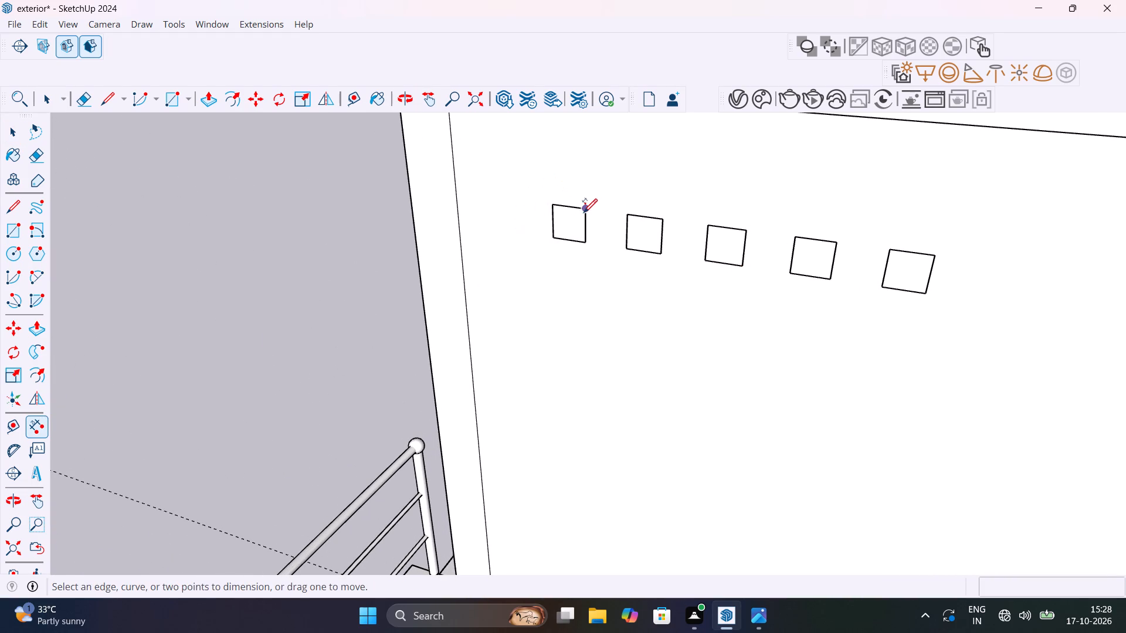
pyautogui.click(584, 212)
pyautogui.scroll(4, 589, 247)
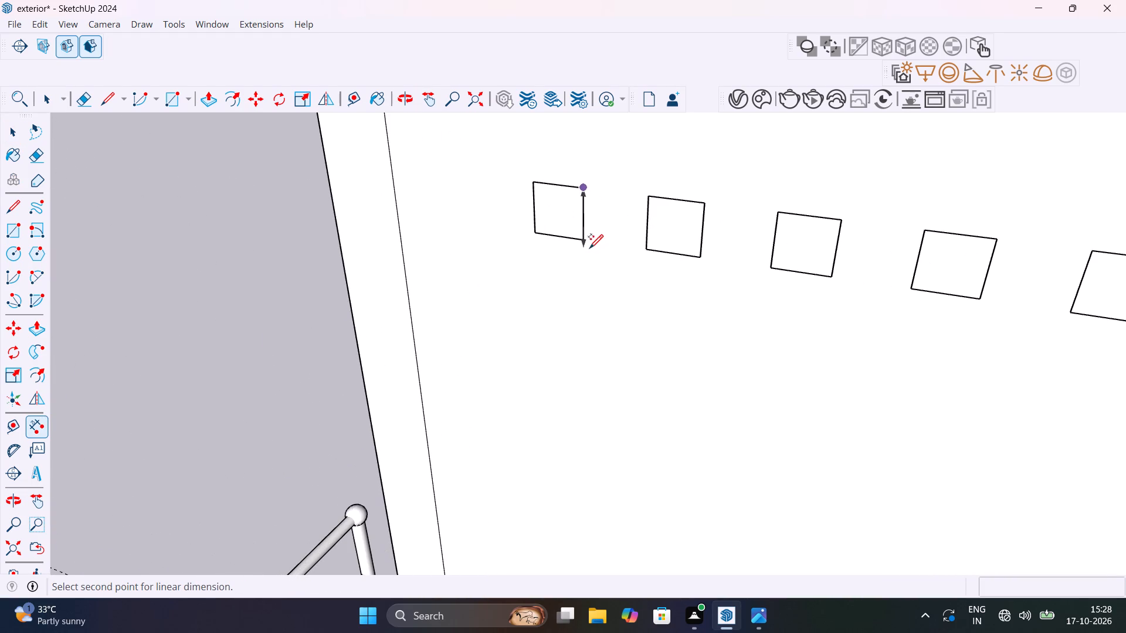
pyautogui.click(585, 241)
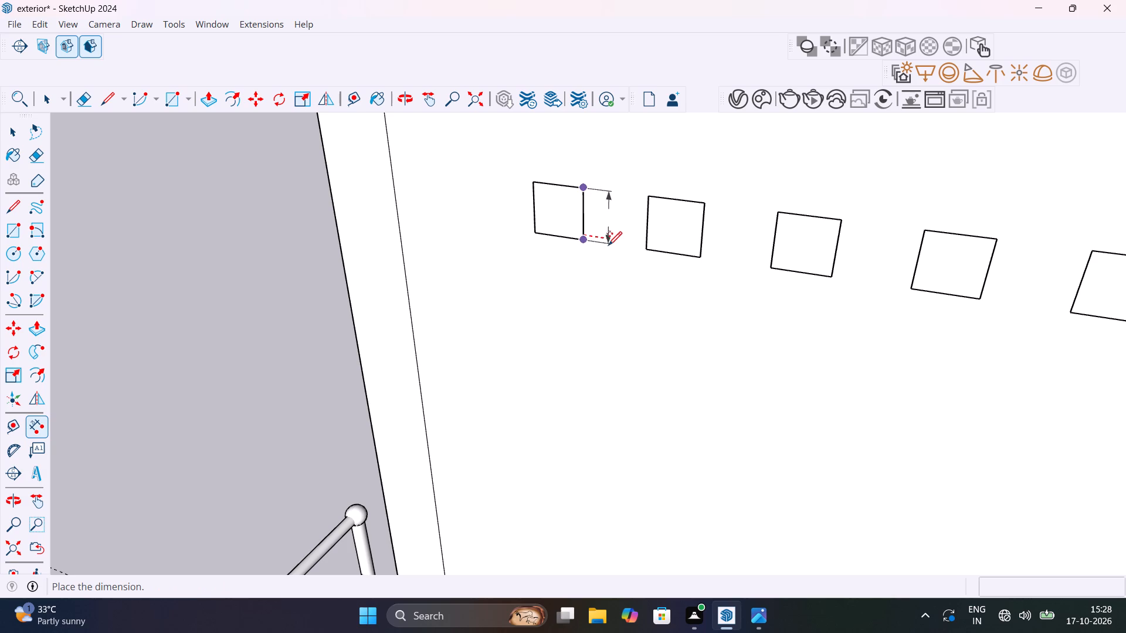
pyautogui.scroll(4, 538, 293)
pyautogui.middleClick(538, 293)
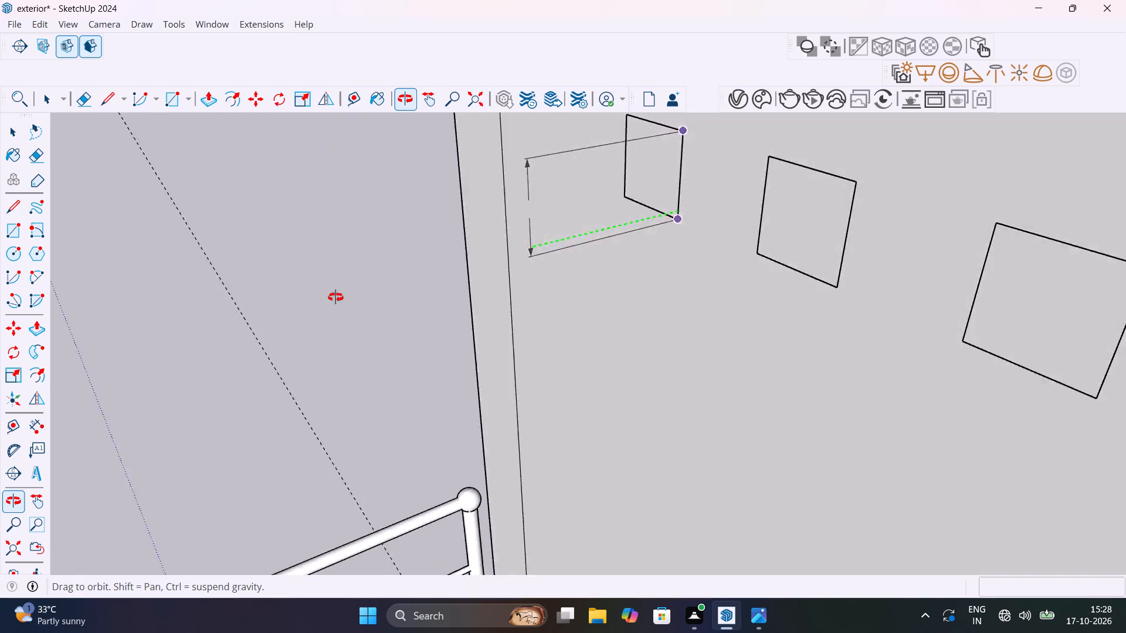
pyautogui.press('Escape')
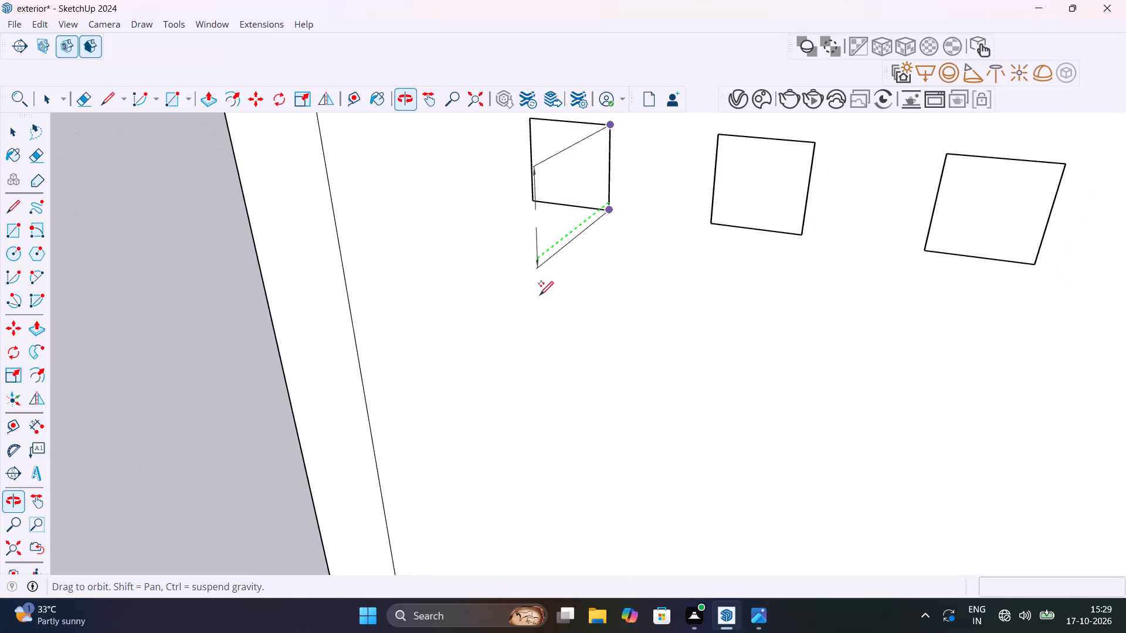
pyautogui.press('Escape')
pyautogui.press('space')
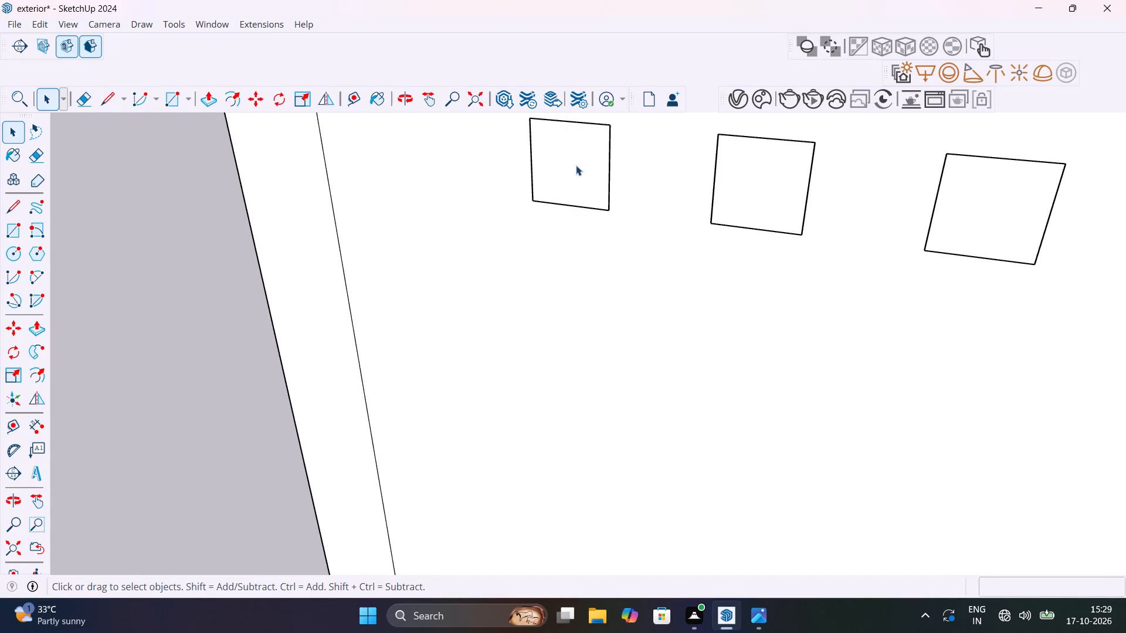
# Edit the first small square component and extrude its face about 10' 7 5/16" out from the wall to the terrace guide line.
pyautogui.click(576, 165)
pyautogui.doubleClick(576, 165)
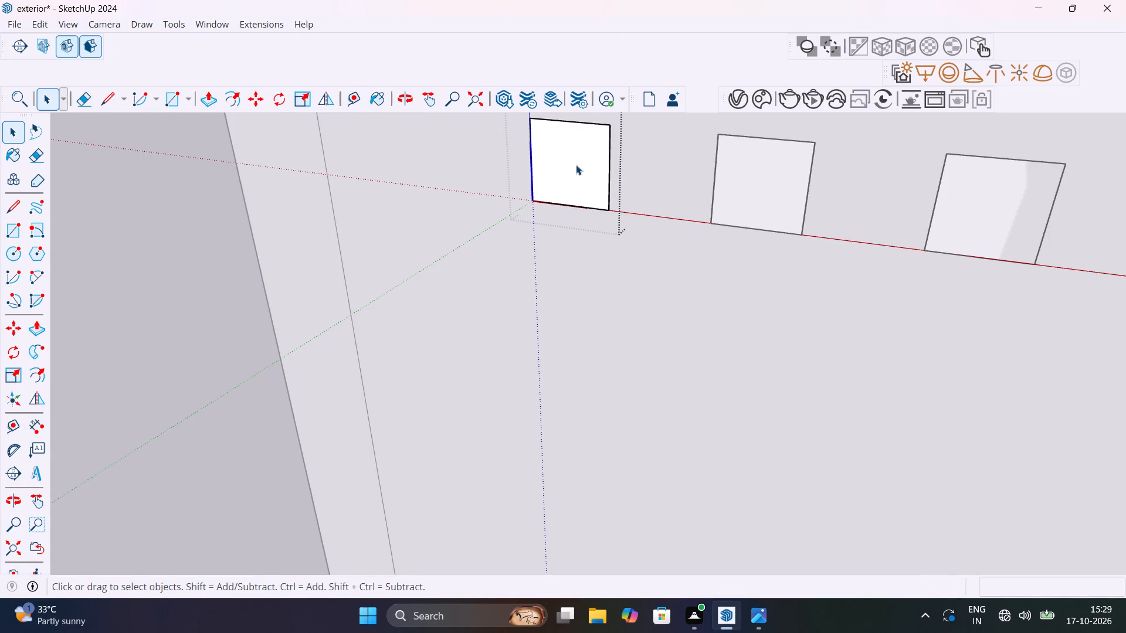
pyautogui.press('p')
pyautogui.moveTo(576, 165); pyautogui.dragTo(571, 174)
pyautogui.scroll(-20, 554, 185)
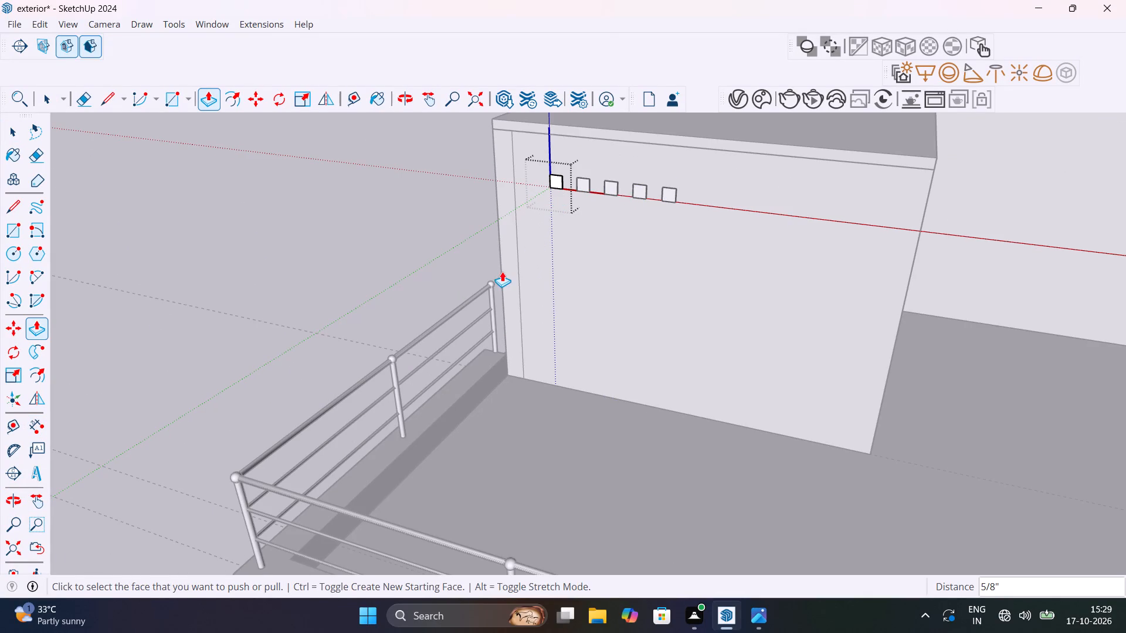
pyautogui.click(555, 179)
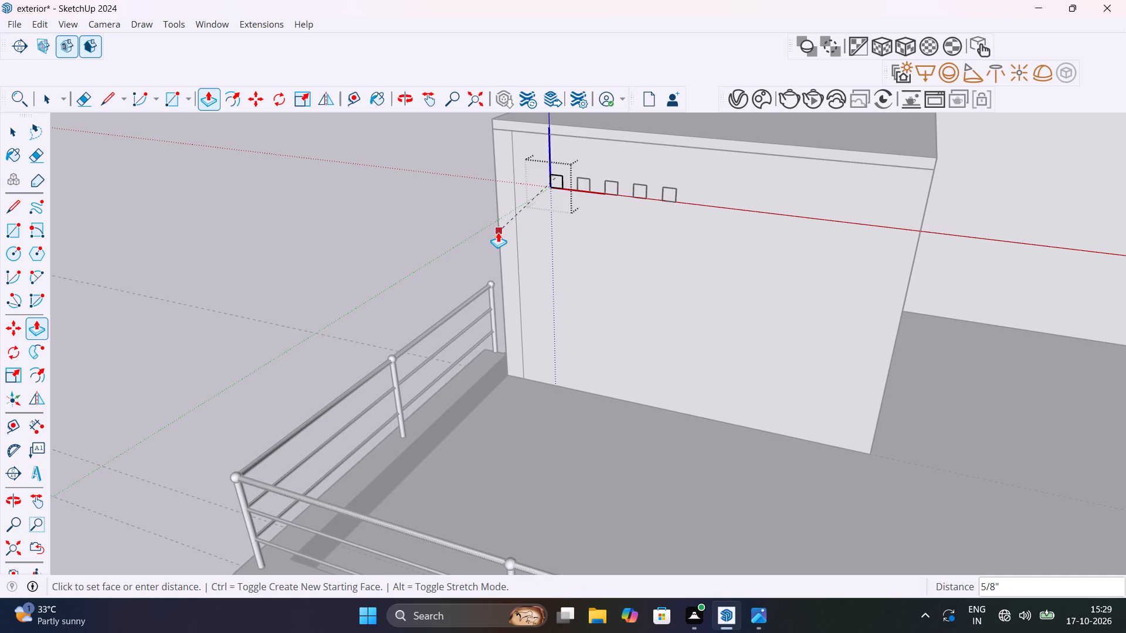
pyautogui.scroll(-6, 498, 232)
pyautogui.moveTo(529, 220); pyautogui.dragTo(321, 269, button='middle')
pyautogui.scroll(1, 321, 269)
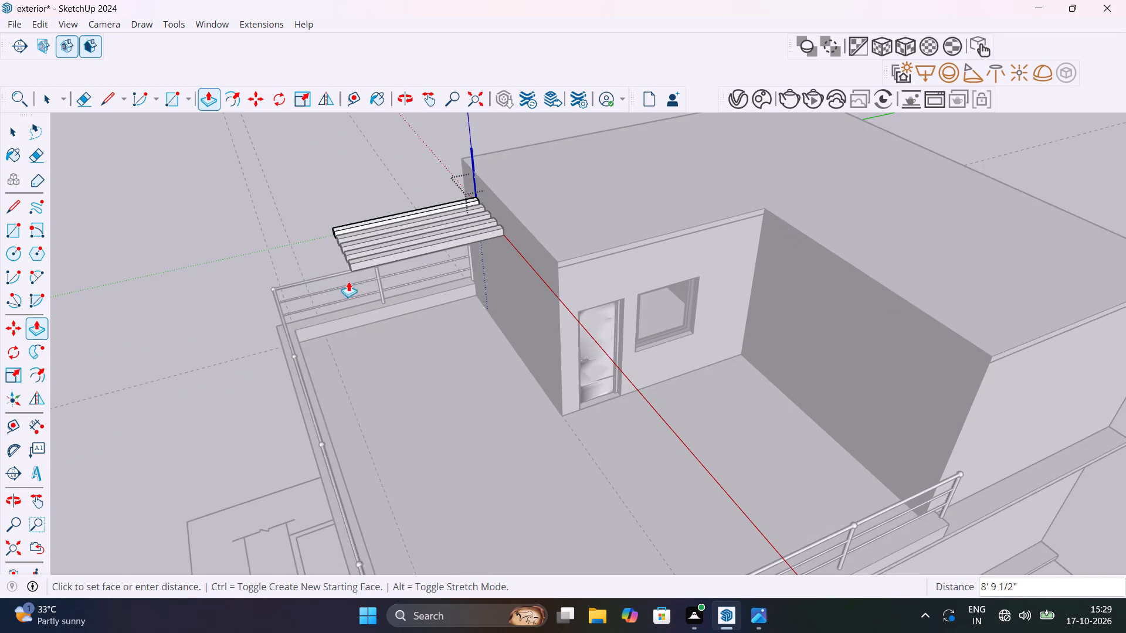
pyautogui.click(334, 355)
pyautogui.press('space')
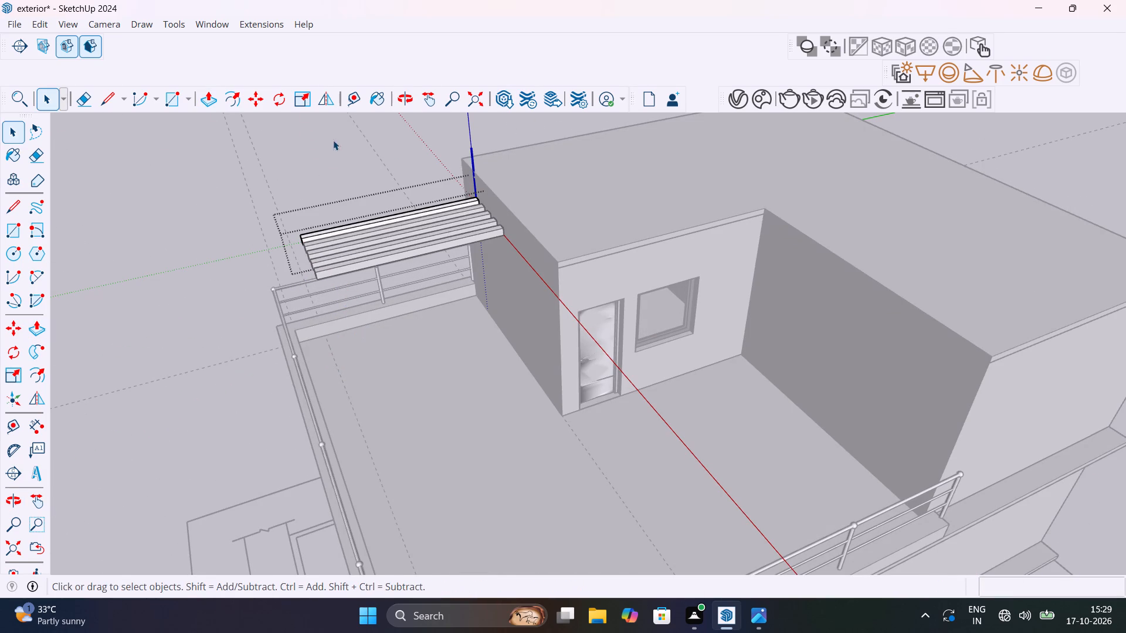
pyautogui.click(334, 142)
# Examine the projecting beams on the upper terrace against the whole house, from close up and from a distance.
pyautogui.moveTo(410, 253); pyautogui.dragTo(341, 89, button='middle')
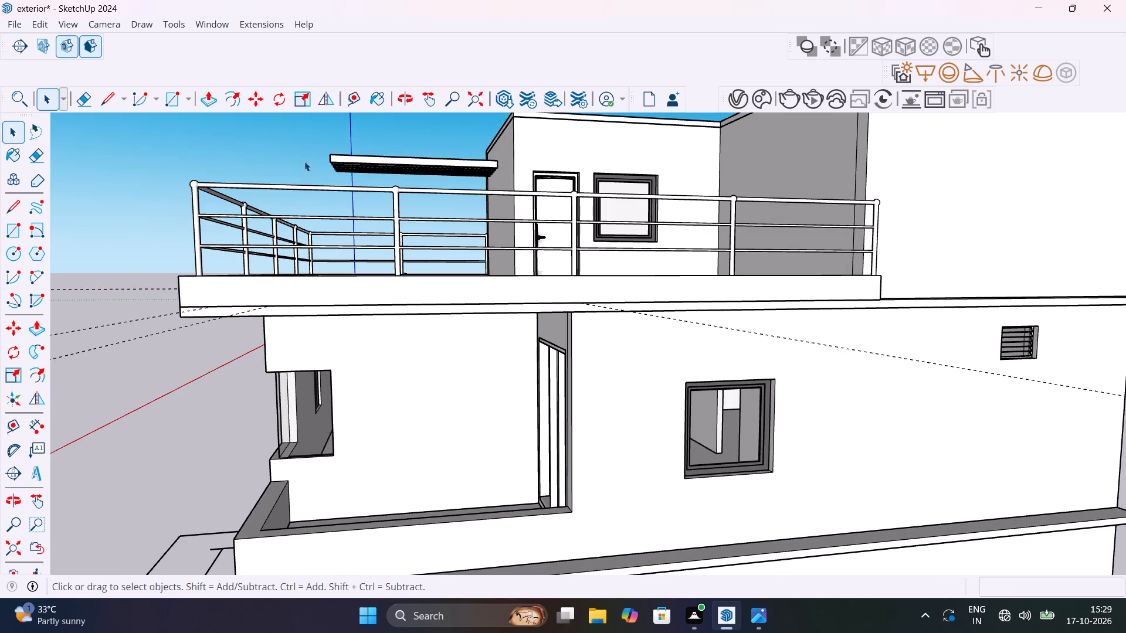
pyautogui.scroll(8, 338, 175)
pyautogui.scroll(-6, 348, 173)
pyautogui.scroll(-12, 399, 284)
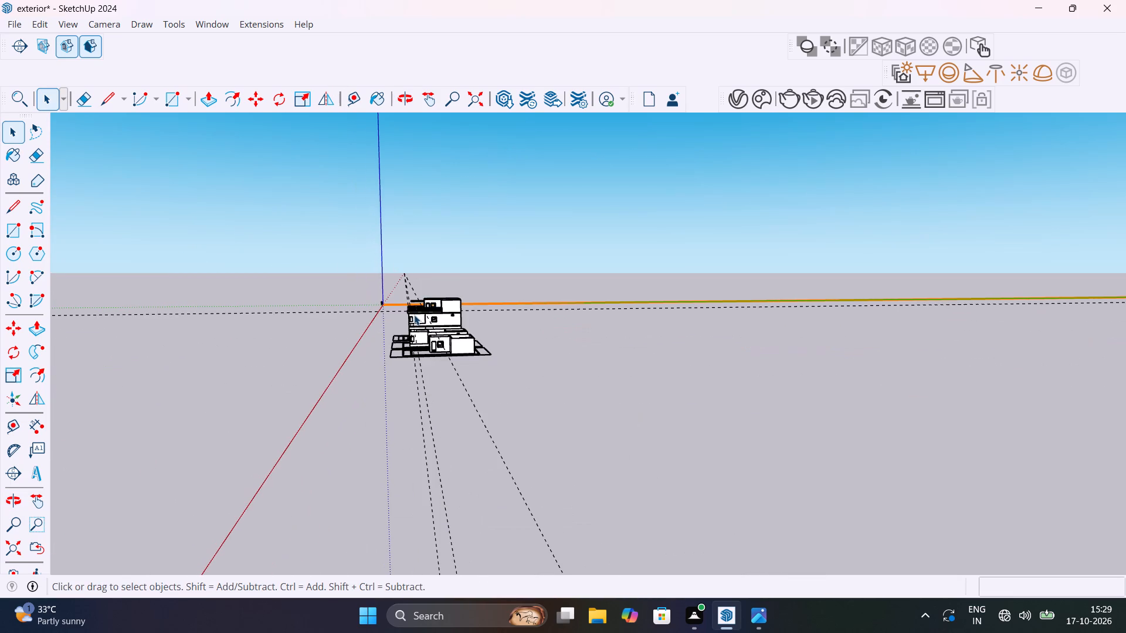
pyautogui.scroll(14, 414, 307)
pyautogui.scroll(-3, 417, 295)
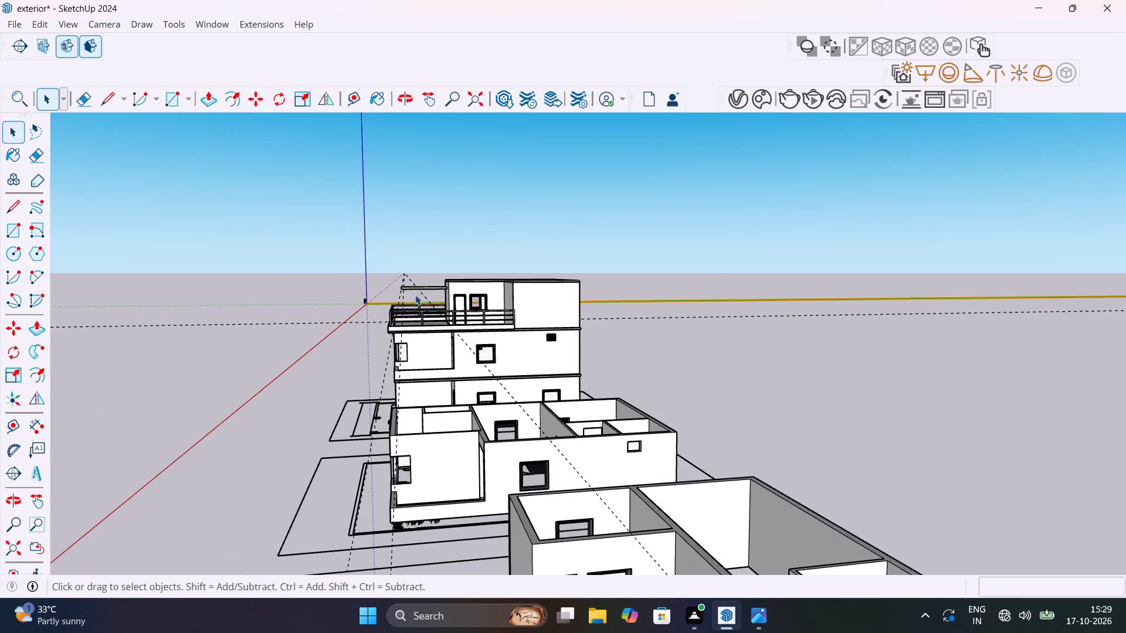
pyautogui.scroll(5, 400, 290)
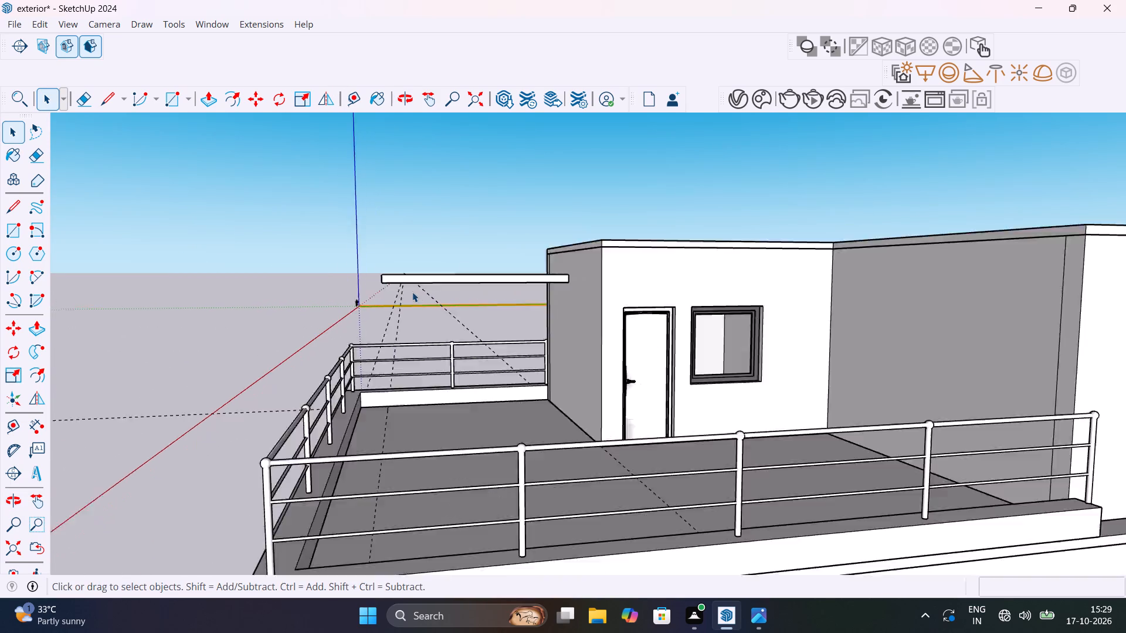
pyautogui.scroll(2, 412, 292)
pyautogui.scroll(-3, 413, 291)
pyautogui.moveTo(448, 288); pyautogui.dragTo(588, 286, button='middle')
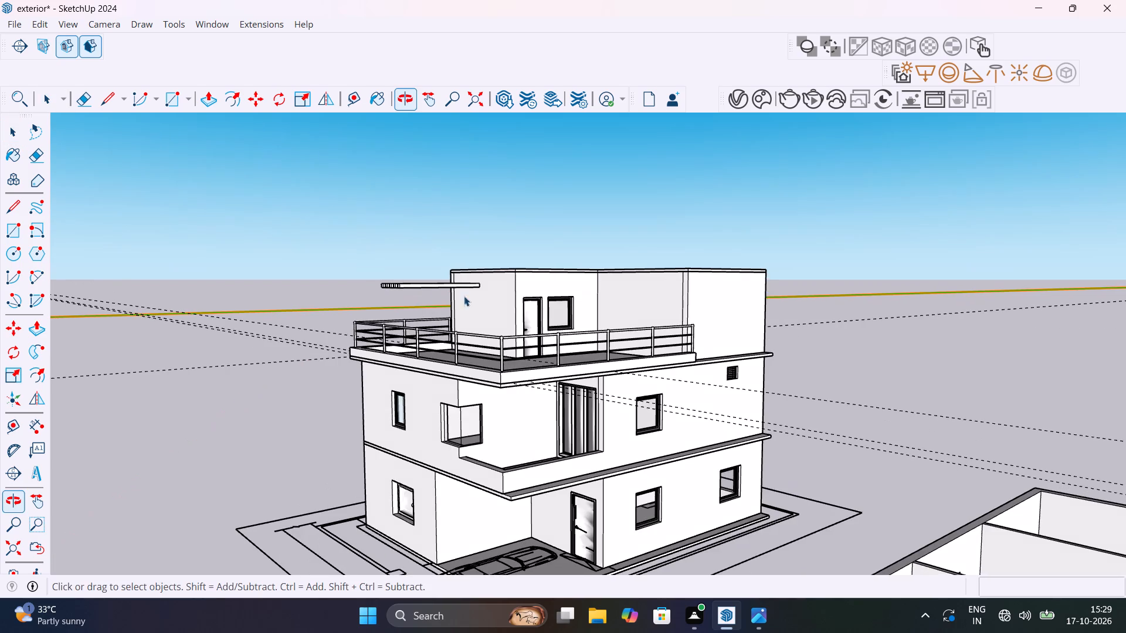
pyautogui.scroll(5, 372, 283)
pyautogui.scroll(-3, 437, 293)
pyautogui.scroll(-3, 532, 313)
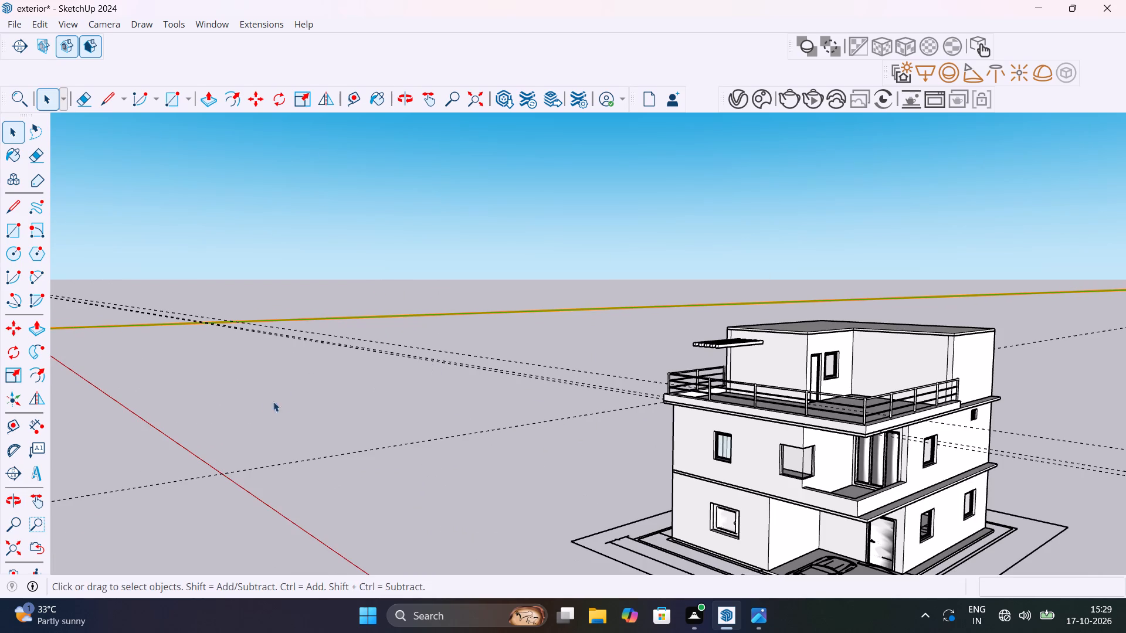
pyautogui.click(15, 556)
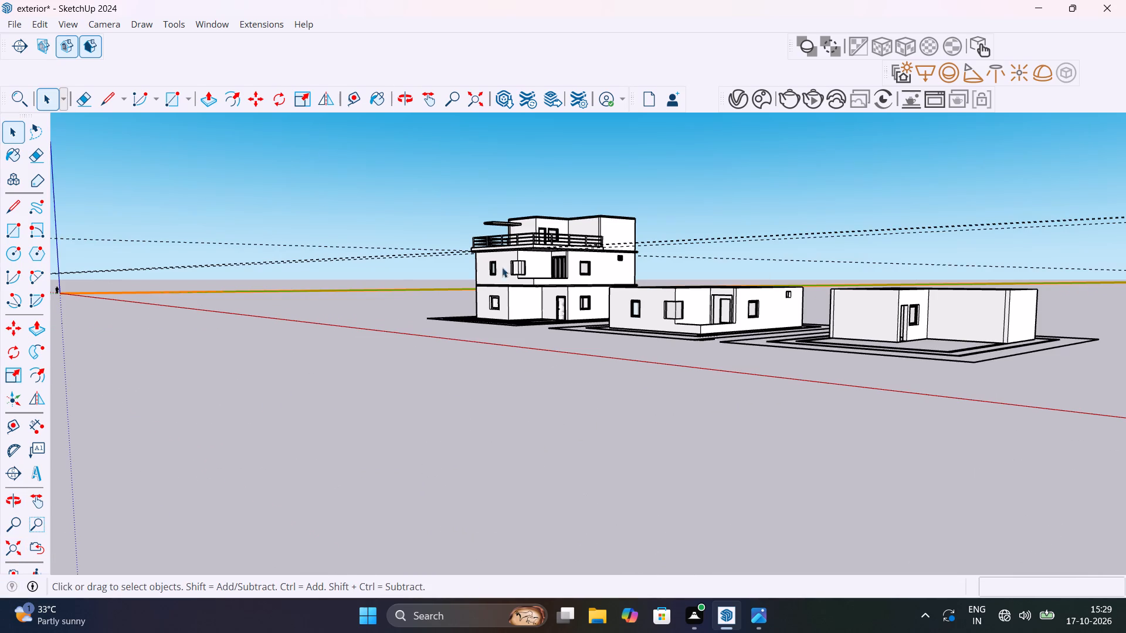
pyautogui.scroll(5, 489, 219)
pyautogui.scroll(-1, 506, 234)
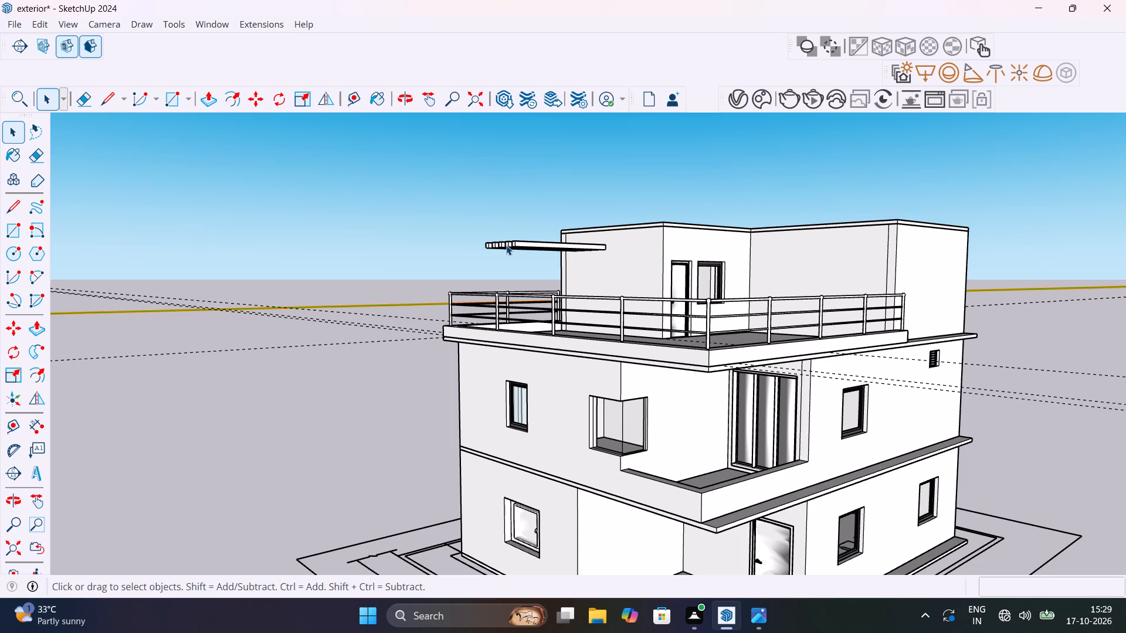
pyautogui.scroll(6, 511, 244)
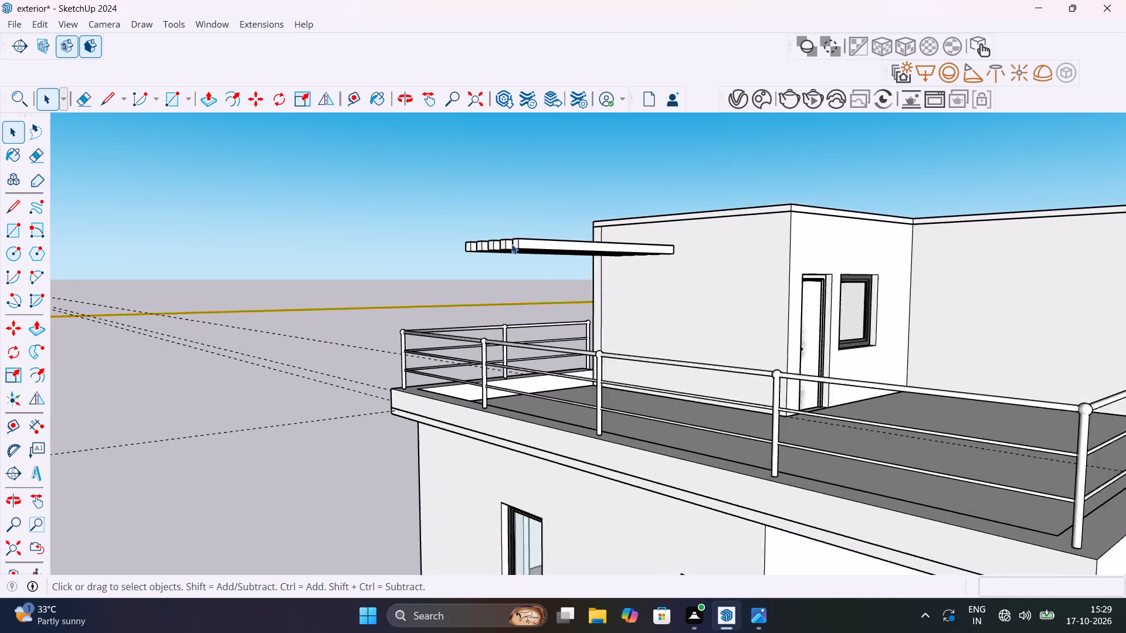
pyautogui.scroll(4, 511, 244)
pyautogui.scroll(-5, 514, 274)
pyautogui.moveTo(545, 328); pyautogui.dragTo(547, 329, button='middle')
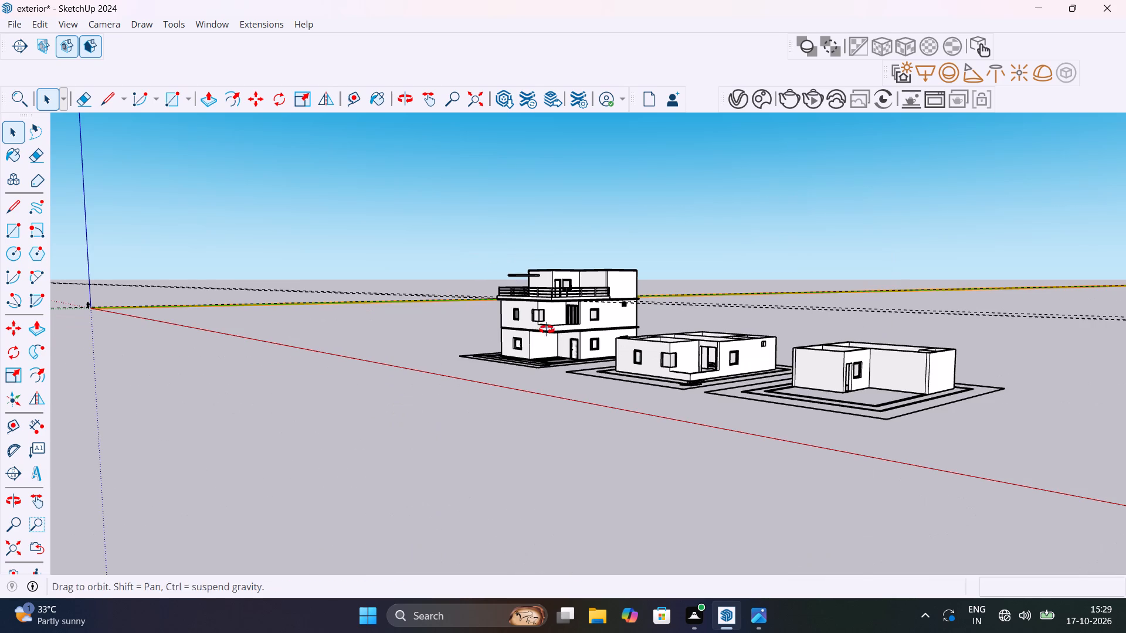
pyautogui.moveTo(547, 329); pyautogui.dragTo(557, 365, button='middle')
pyautogui.scroll(9, 557, 365)
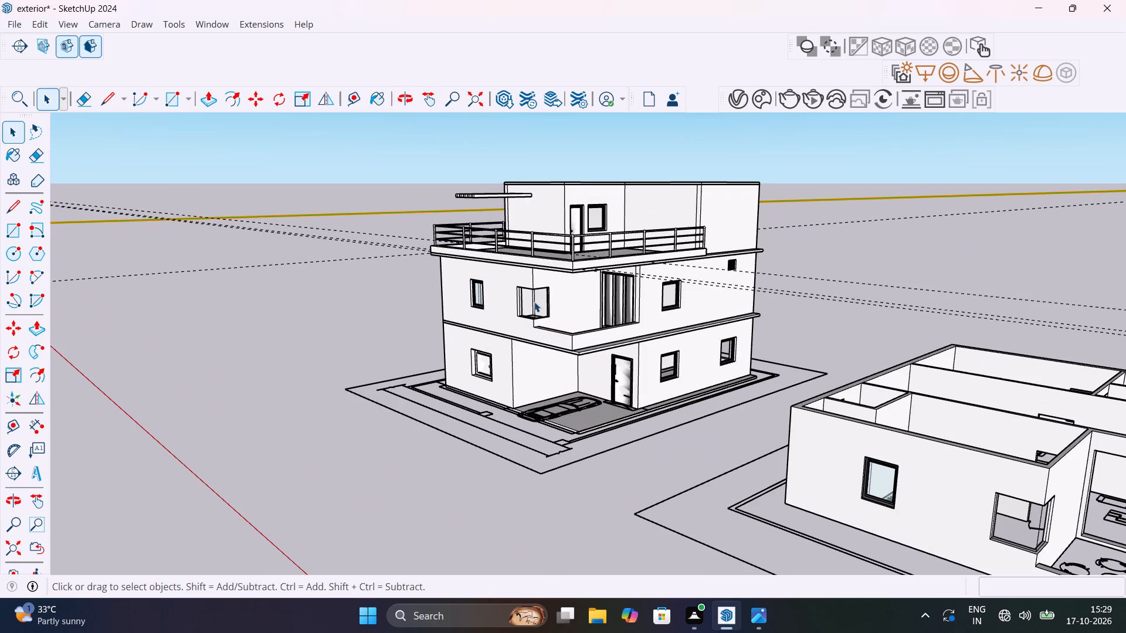
pyautogui.keyDown('shift'); pyautogui.moveTo(450, 193); pyautogui.dragTo(513, 286, button='middle'); pyautogui.keyUp('shift')
pyautogui.scroll(2, 511, 284)
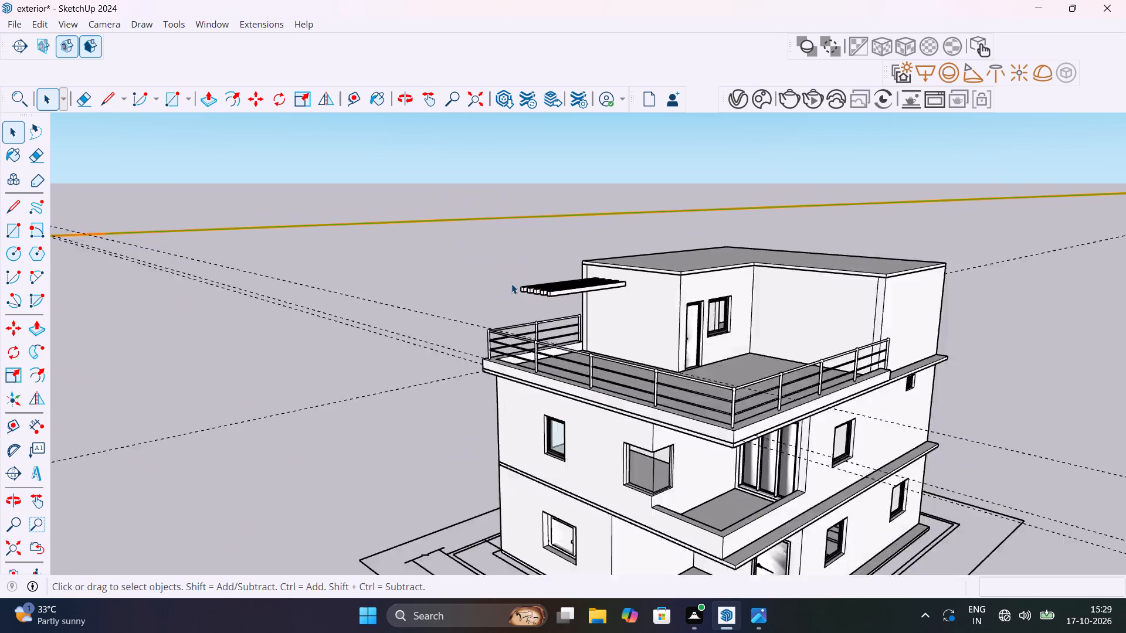
# Examine the projecting beams and the upper terrace from several angles, close up and against the whole house.
pyautogui.scroll(1, 511, 284)
pyautogui.scroll(1, 574, 328)
pyautogui.moveTo(574, 327); pyautogui.dragTo(574, 338, button='middle')
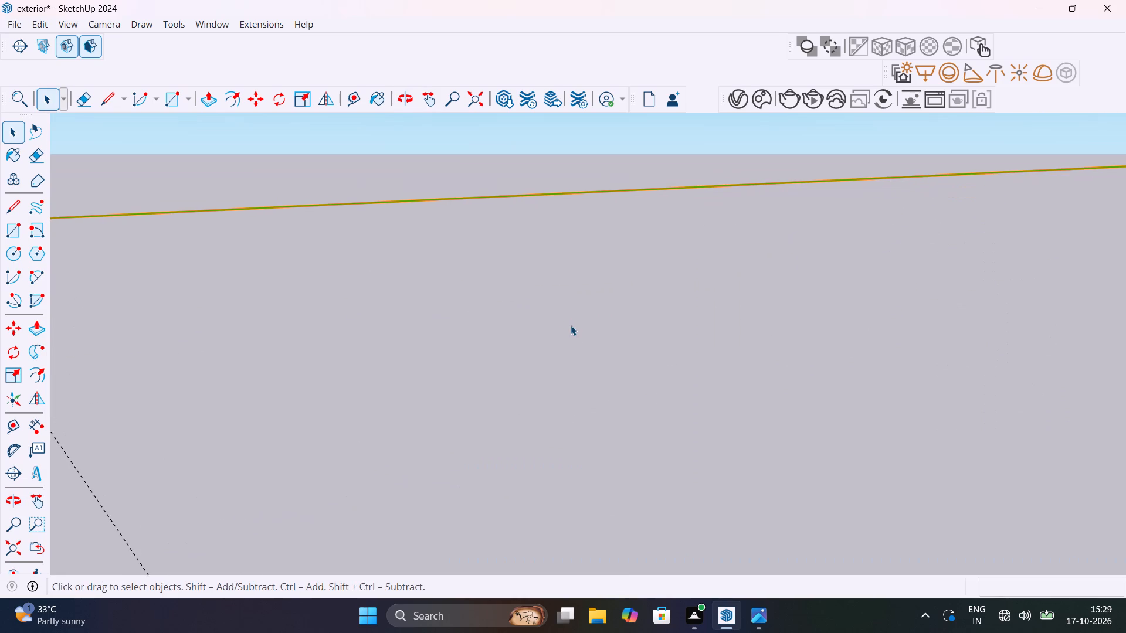
pyautogui.scroll(-8, 571, 324)
pyautogui.scroll(9, 576, 372)
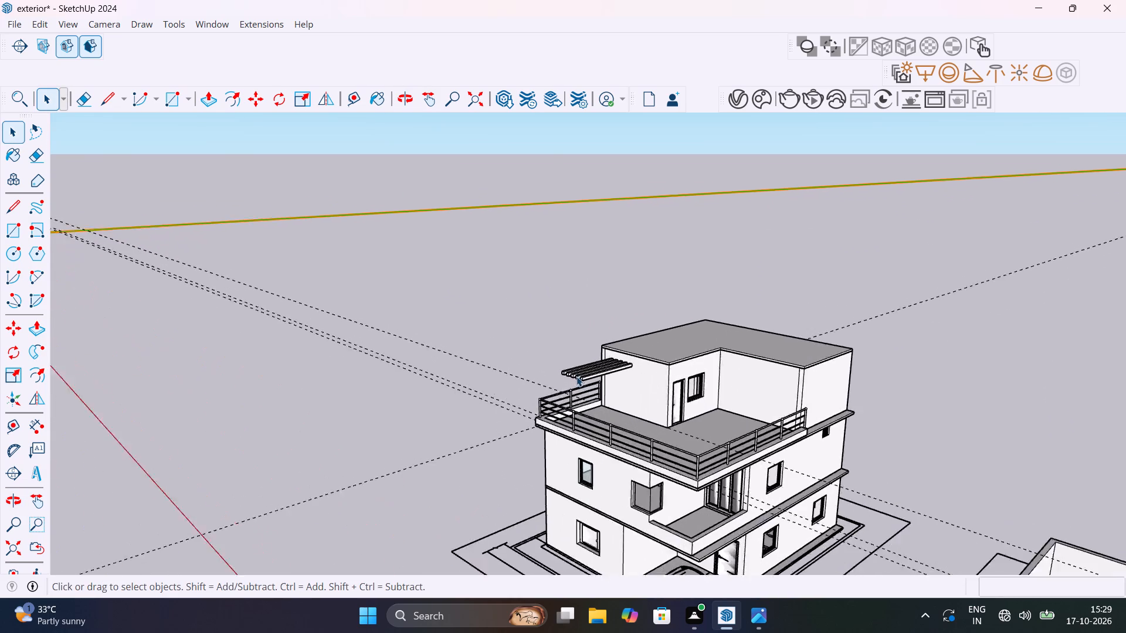
pyautogui.scroll(3, 576, 376)
pyautogui.moveTo(565, 353); pyautogui.dragTo(531, 283, button='middle')
pyautogui.scroll(1, 531, 283)
pyautogui.scroll(-4, 527, 304)
pyautogui.scroll(-4, 387, 376)
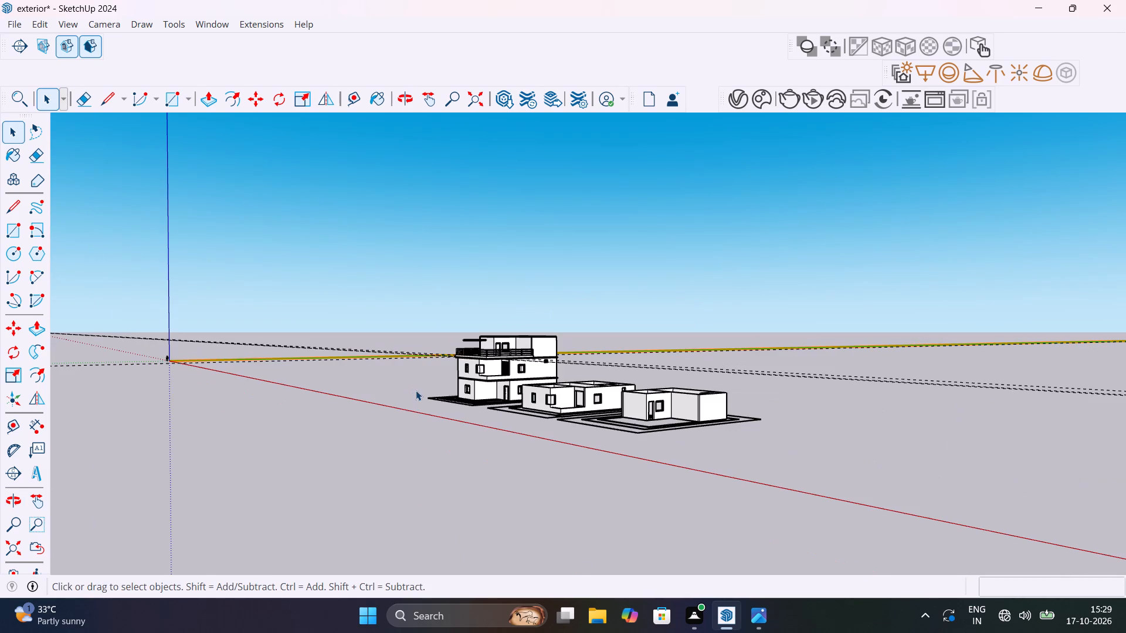
pyautogui.scroll(12, 468, 330)
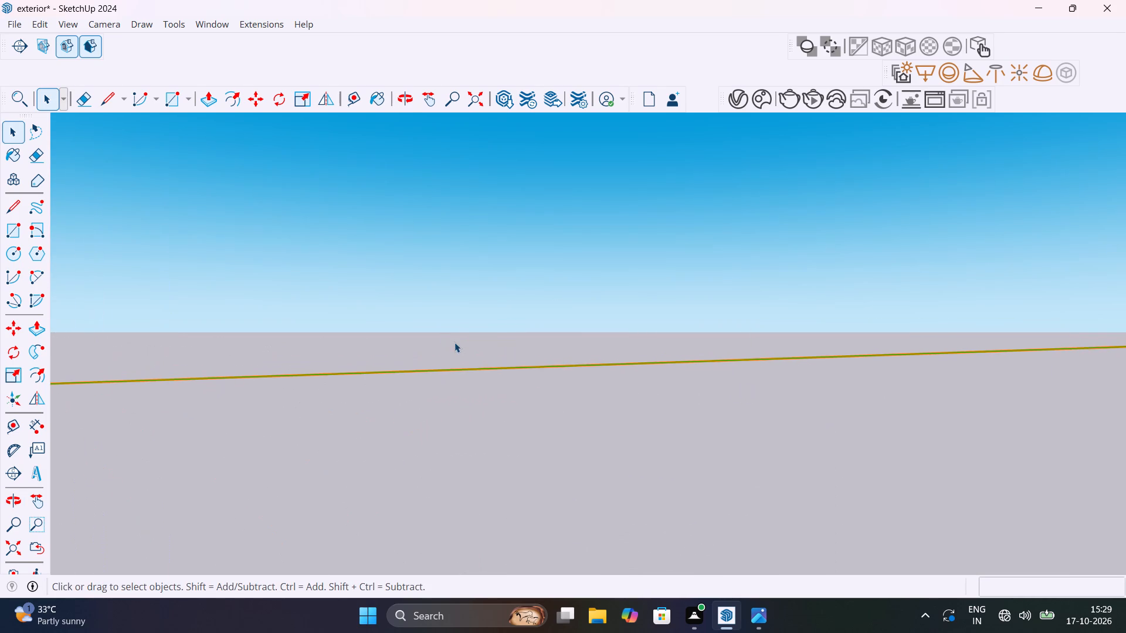
pyautogui.scroll(-4, 455, 342)
pyautogui.moveTo(564, 407); pyautogui.dragTo(653, 370, button='middle')
pyautogui.keyDown('shift'); pyautogui.scroll(-1, 639, 352); pyautogui.keyUp('shift')
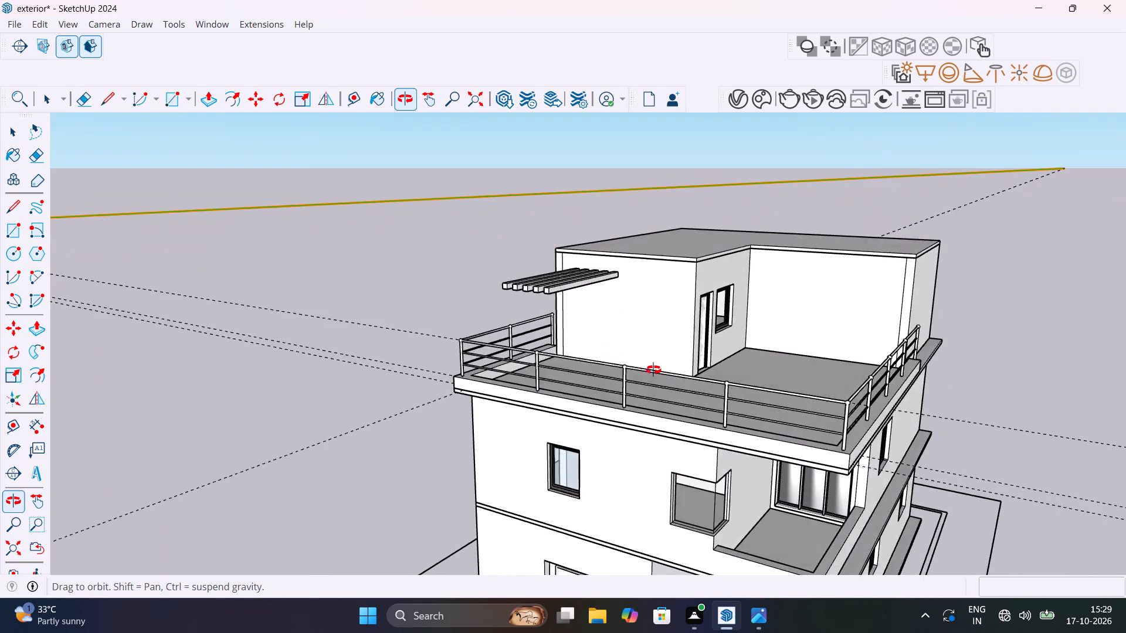
pyautogui.moveTo(653, 370); pyautogui.dragTo(661, 387, button='middle')
pyautogui.scroll(1, 679, 407)
pyautogui.scroll(-20, 682, 400)
pyautogui.scroll(-4, 682, 400)
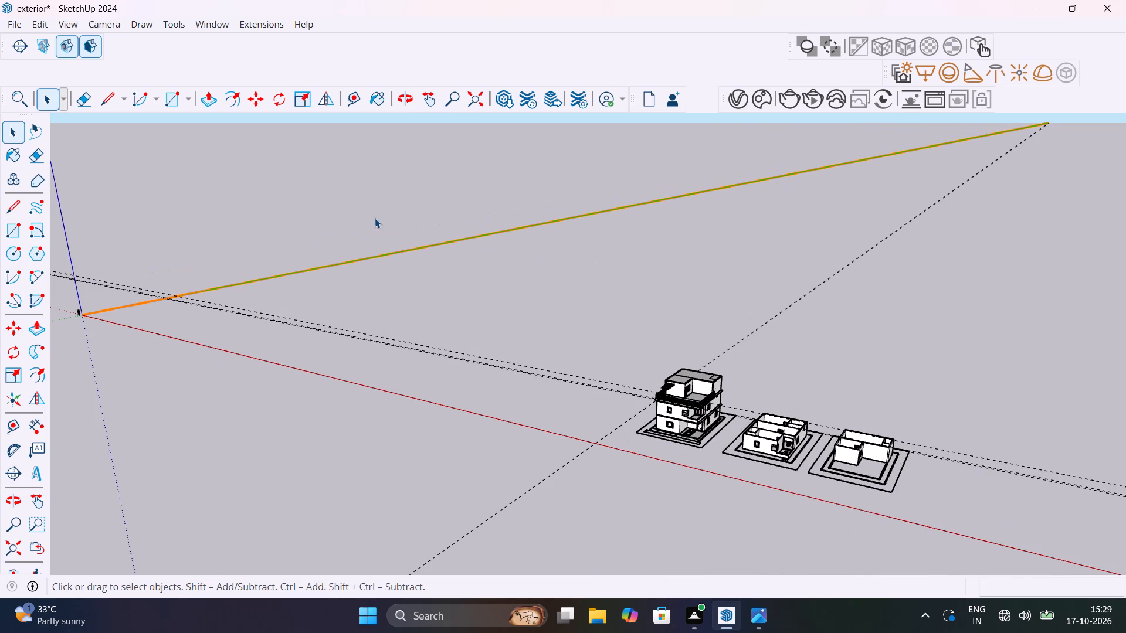
# Delete all the dashed guide lines in the model.
pyautogui.click(418, 248)
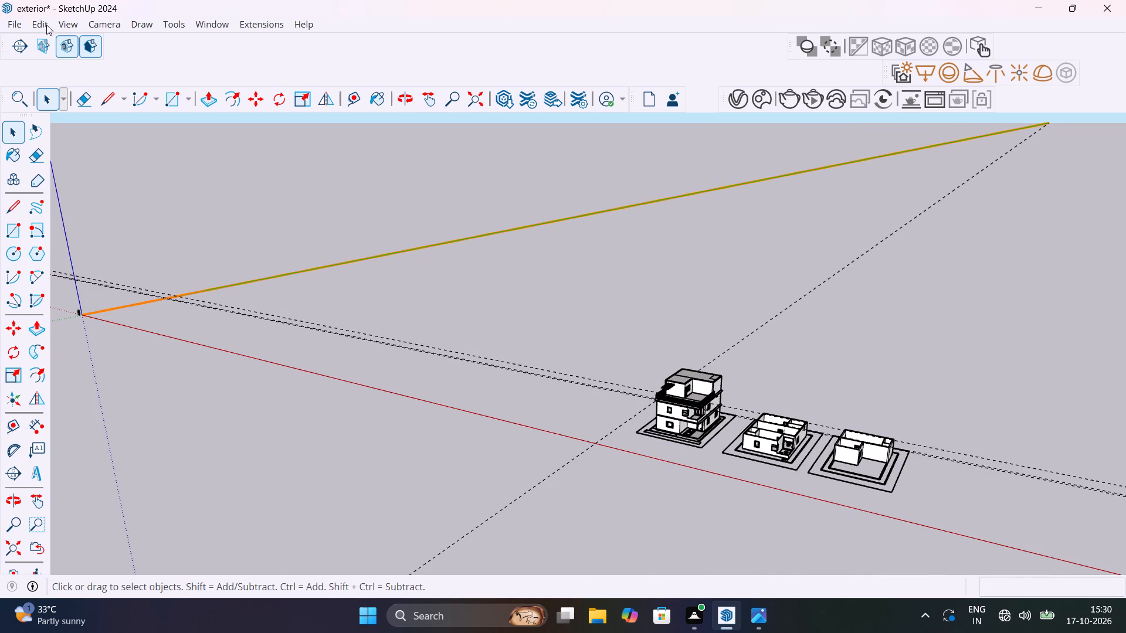
pyautogui.click(46, 23)
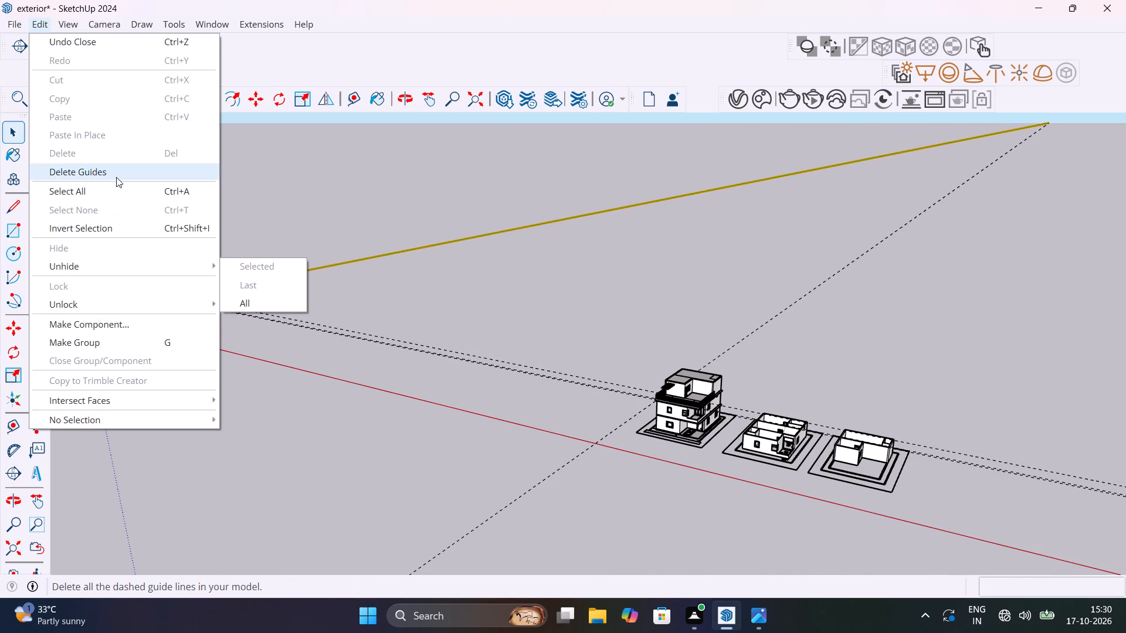
pyautogui.click(117, 176)
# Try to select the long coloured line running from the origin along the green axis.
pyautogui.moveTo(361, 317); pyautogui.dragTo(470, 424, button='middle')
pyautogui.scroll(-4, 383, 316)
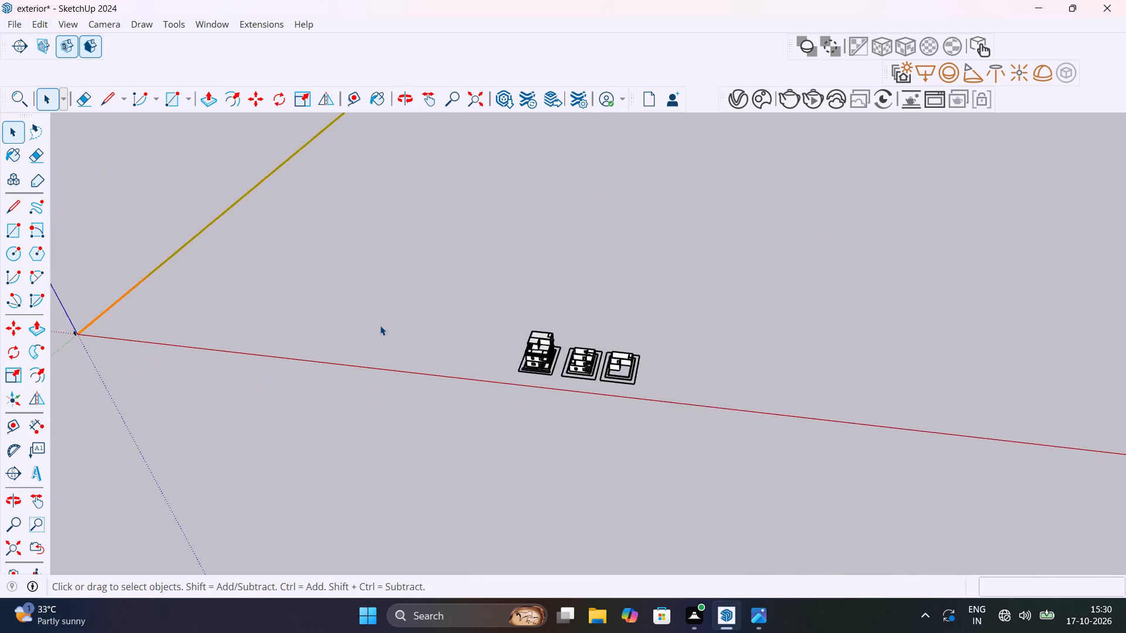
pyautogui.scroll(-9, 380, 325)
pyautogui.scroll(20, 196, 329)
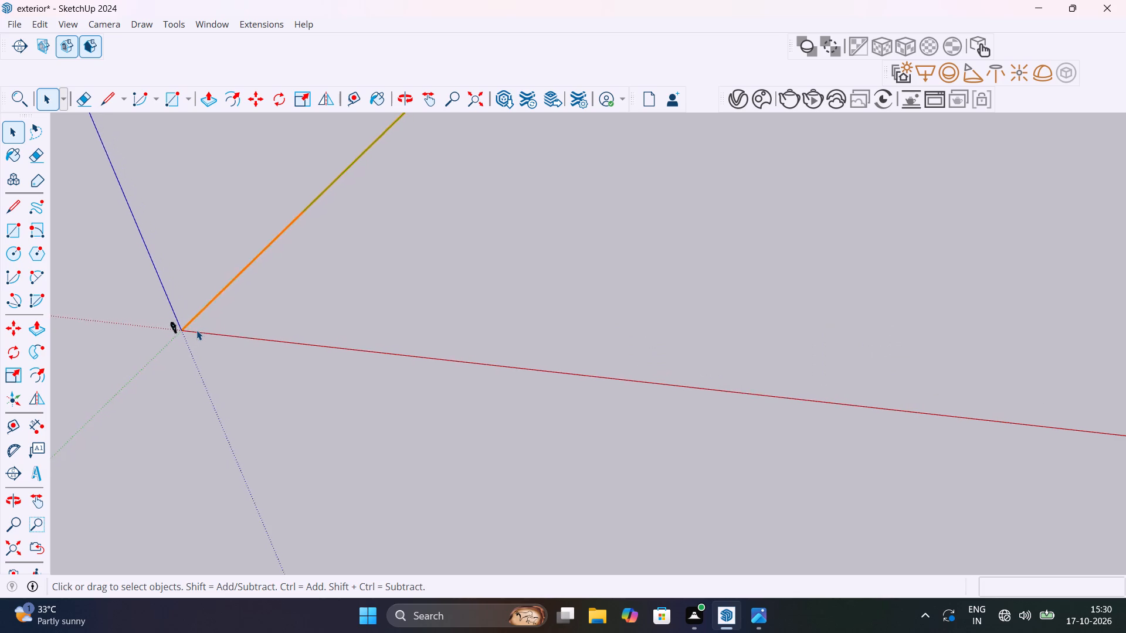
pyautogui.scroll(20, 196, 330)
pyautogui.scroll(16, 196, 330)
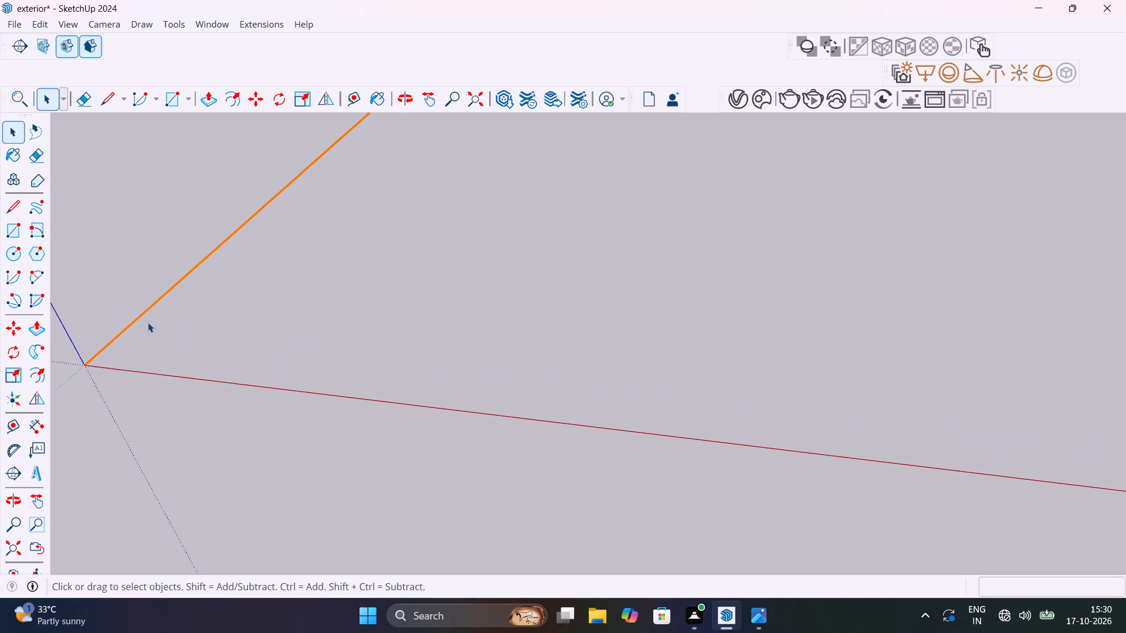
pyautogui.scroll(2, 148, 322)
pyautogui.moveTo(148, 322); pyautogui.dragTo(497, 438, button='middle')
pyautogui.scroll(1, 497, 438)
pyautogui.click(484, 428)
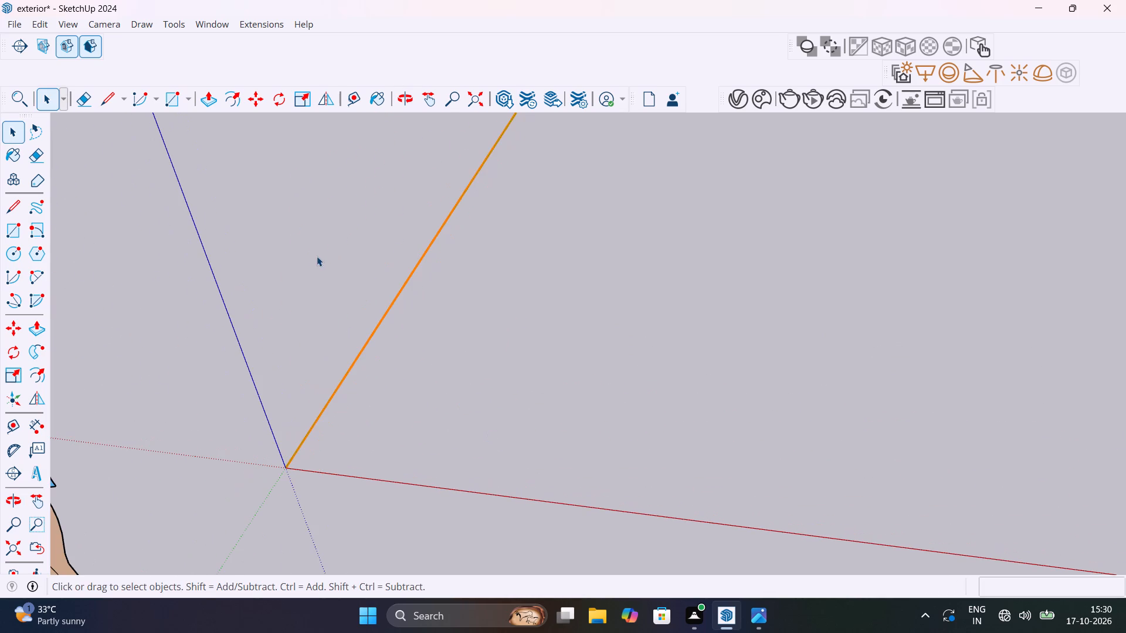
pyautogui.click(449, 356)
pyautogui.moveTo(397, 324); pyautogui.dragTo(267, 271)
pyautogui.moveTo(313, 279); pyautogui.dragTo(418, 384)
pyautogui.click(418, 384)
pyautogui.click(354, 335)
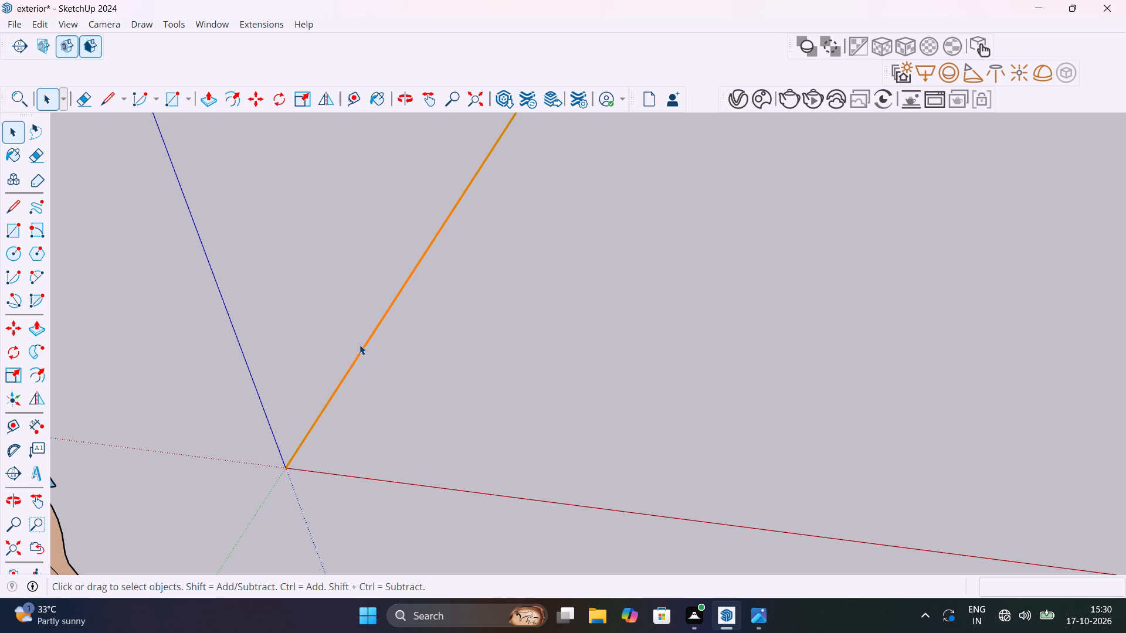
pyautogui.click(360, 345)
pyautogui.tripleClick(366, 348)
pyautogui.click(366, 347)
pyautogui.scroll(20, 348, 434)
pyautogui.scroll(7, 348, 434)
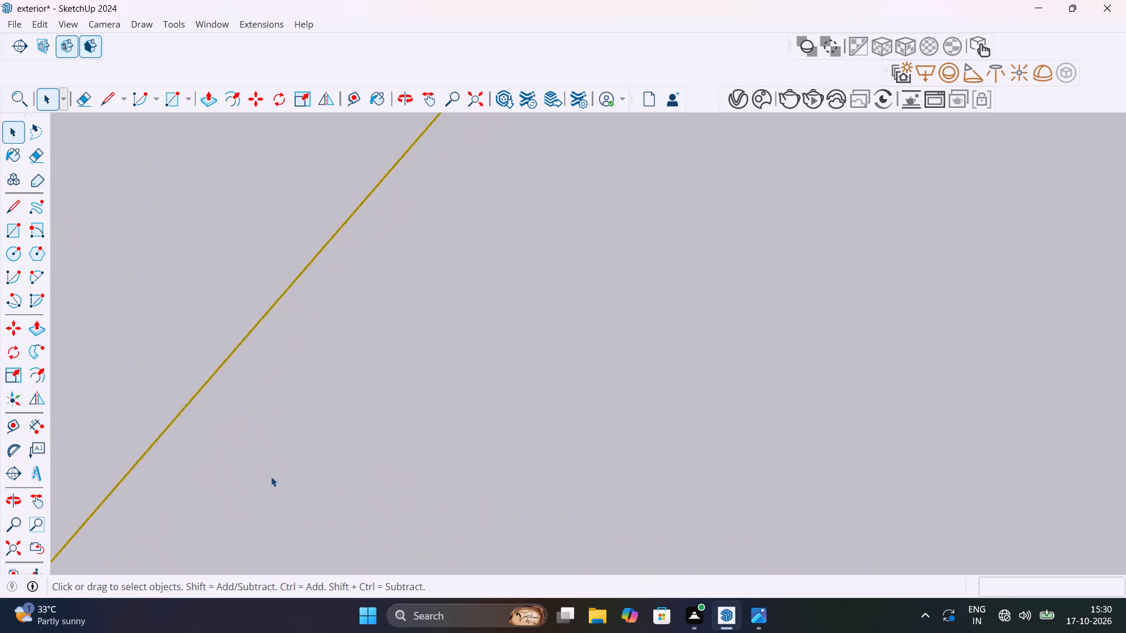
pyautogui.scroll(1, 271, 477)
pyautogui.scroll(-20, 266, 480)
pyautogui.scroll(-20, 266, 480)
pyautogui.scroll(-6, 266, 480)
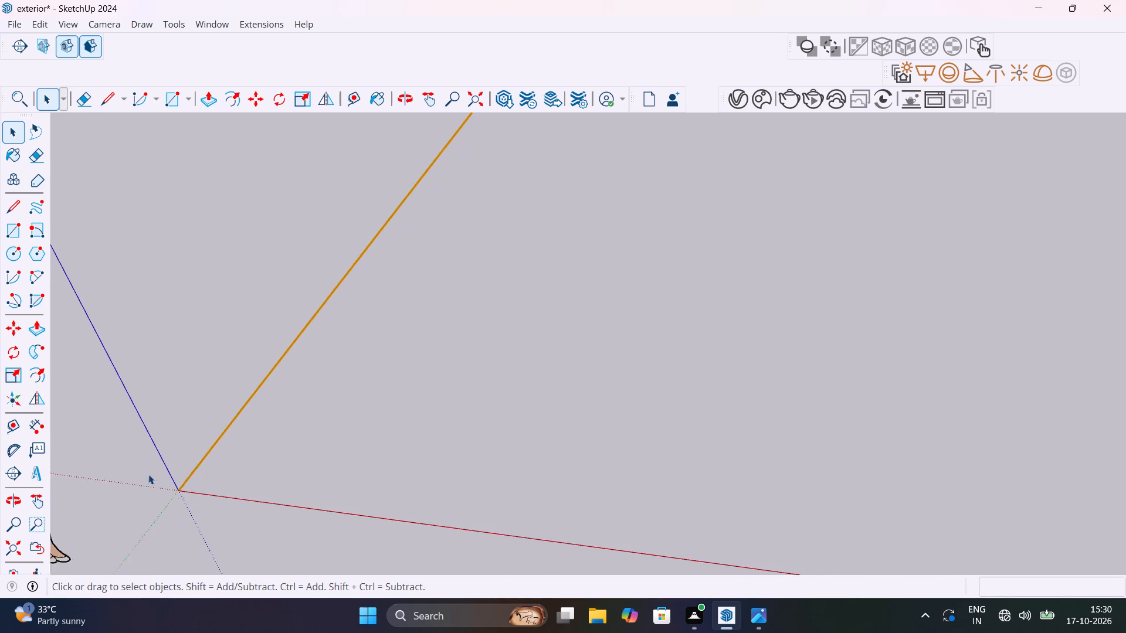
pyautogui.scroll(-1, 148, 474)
# Examine the five projecting beams from above and below, and the whole three-storey house with its terrace.
pyautogui.click(16, 540)
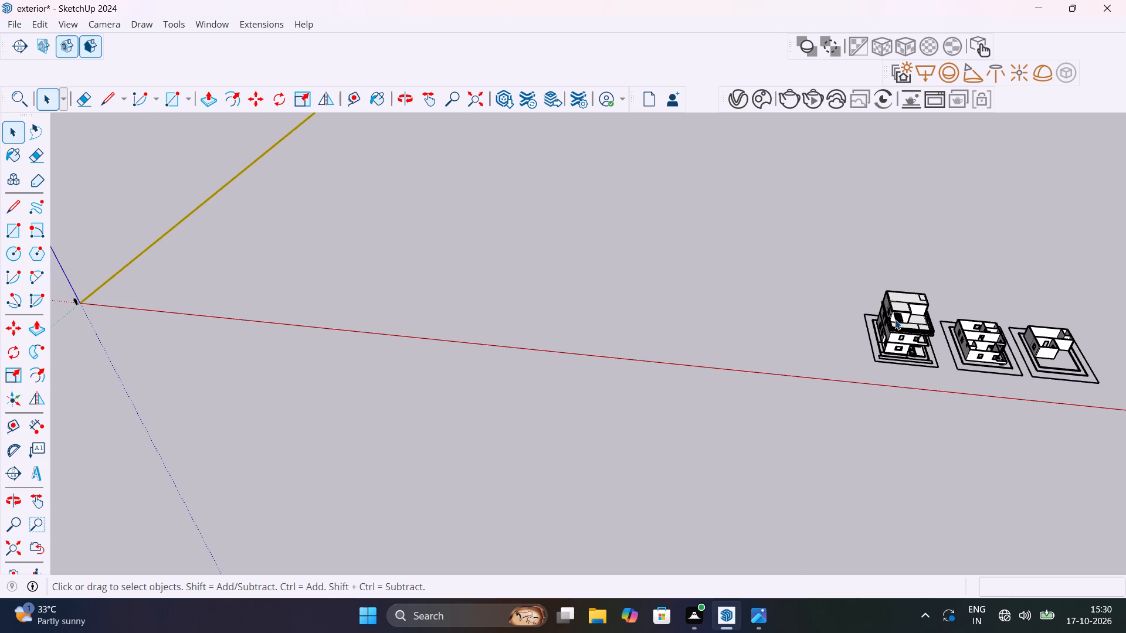
pyautogui.keyDown('shift'); pyautogui.moveTo(902, 319); pyautogui.dragTo(544, 289, button='middle'); pyautogui.keyUp('shift')
pyautogui.scroll(13, 547, 290)
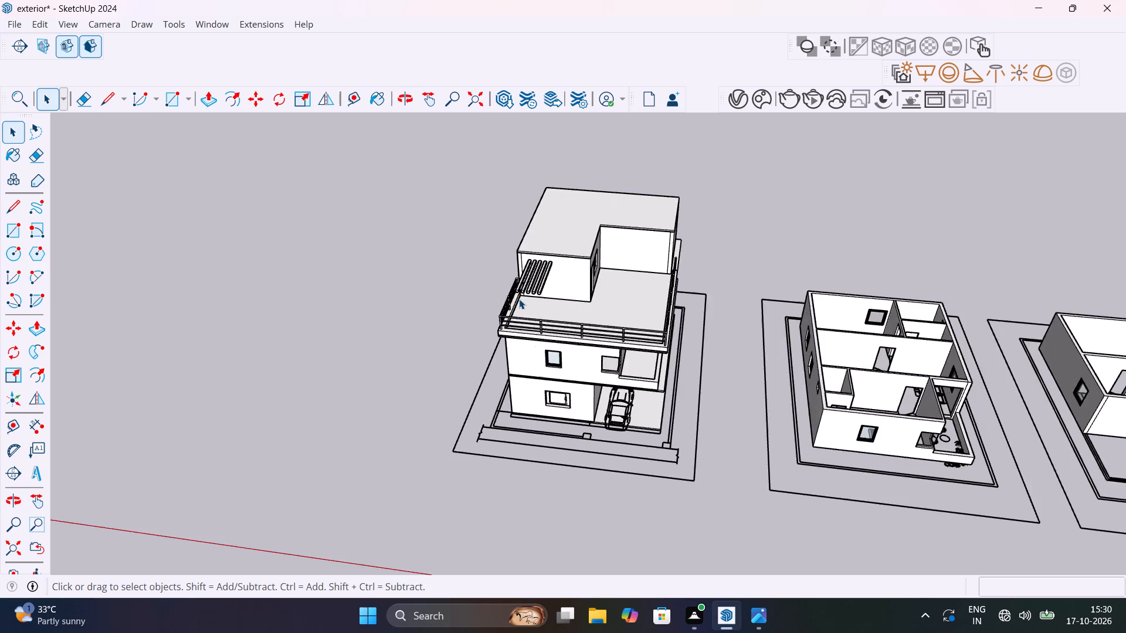
pyautogui.scroll(16, 519, 299)
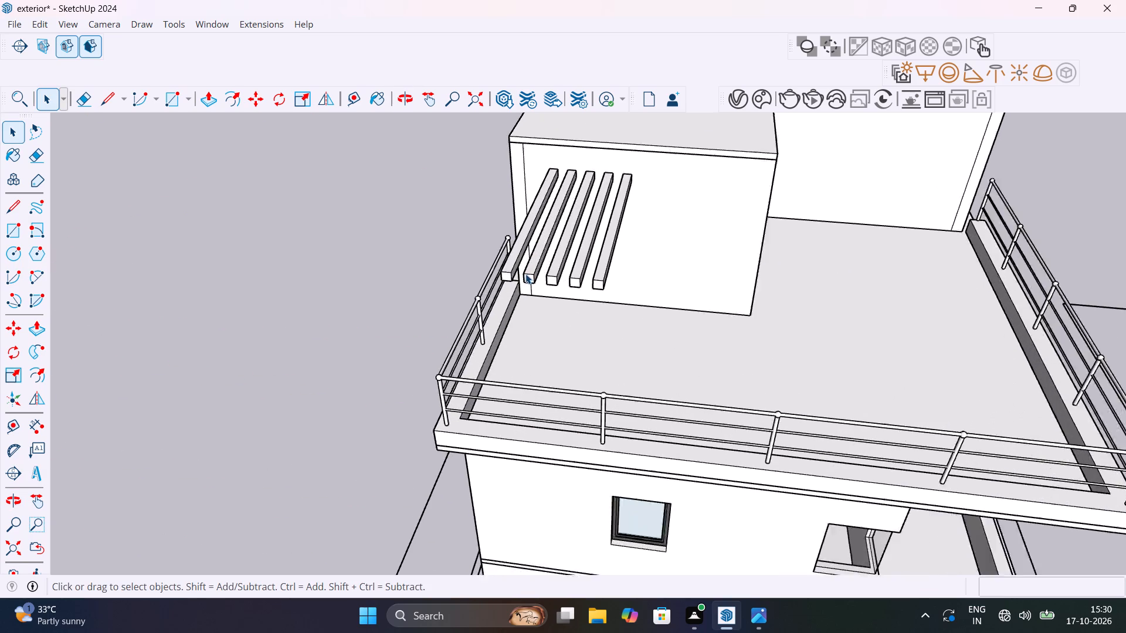
pyautogui.scroll(14, 525, 274)
pyautogui.moveTo(524, 275); pyautogui.dragTo(521, 195, button='middle')
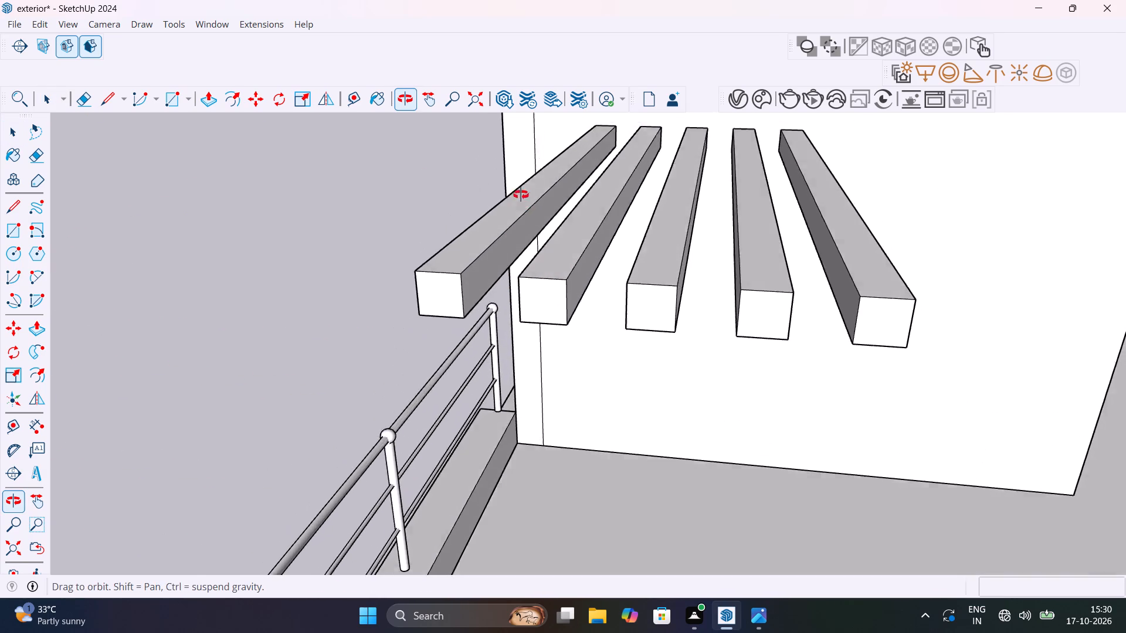
pyautogui.moveTo(521, 195); pyautogui.dragTo(508, 0, button='middle')
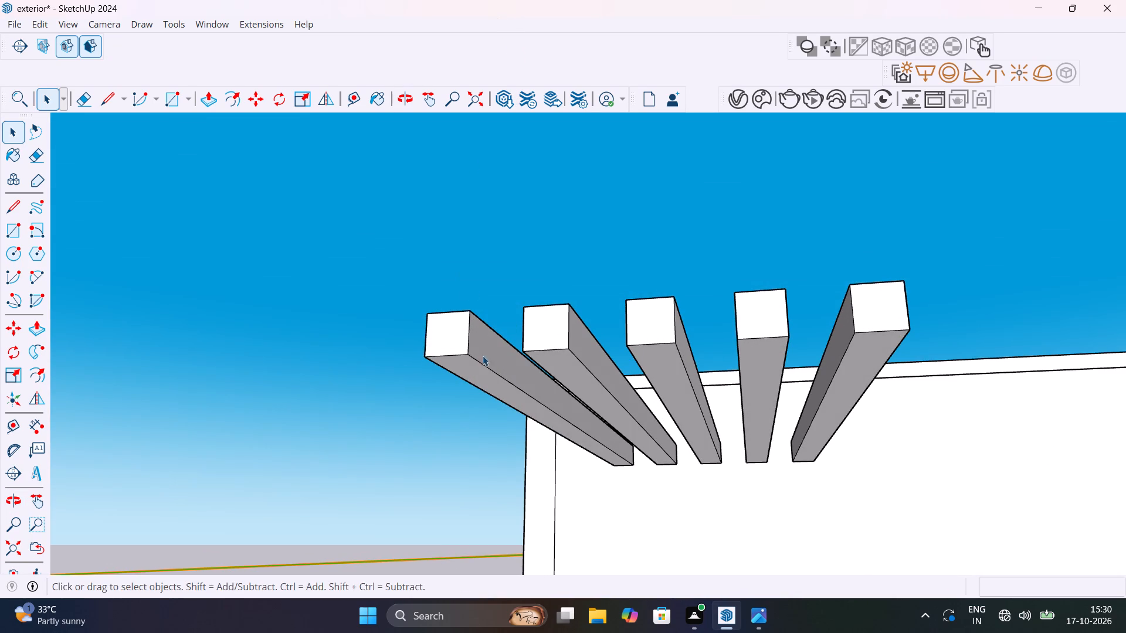
pyautogui.moveTo(465, 373); pyautogui.dragTo(457, 235, button='middle')
pyautogui.scroll(1, 457, 235)
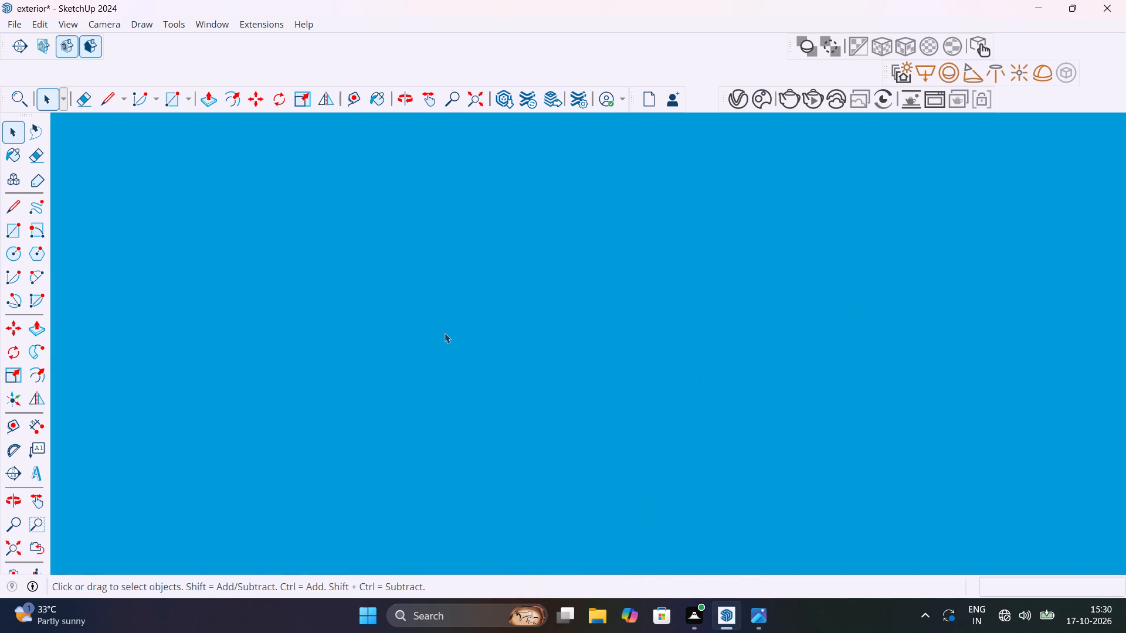
pyautogui.moveTo(446, 336); pyautogui.dragTo(479, 578, button='middle')
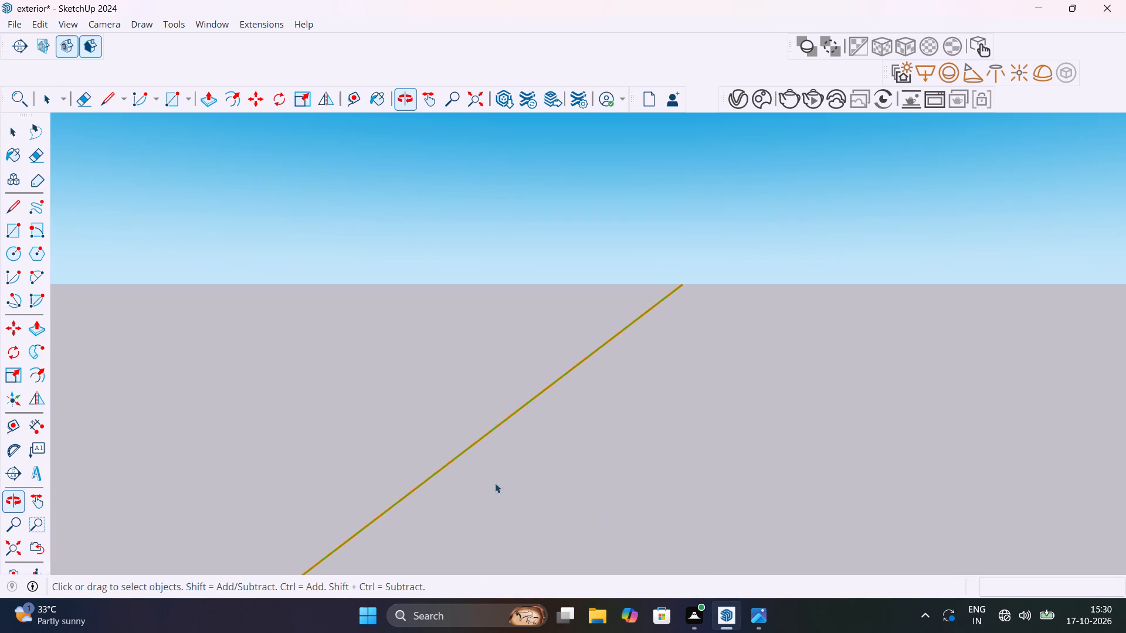
pyautogui.scroll(-16, 476, 414)
pyautogui.click(19, 548)
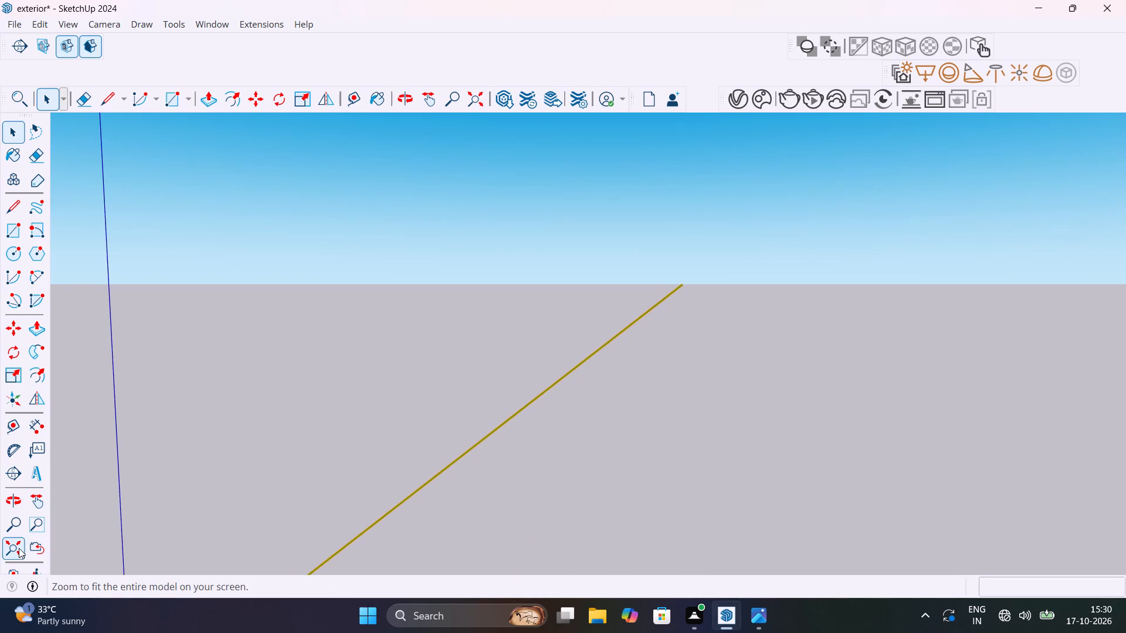
pyautogui.scroll(13, 908, 321)
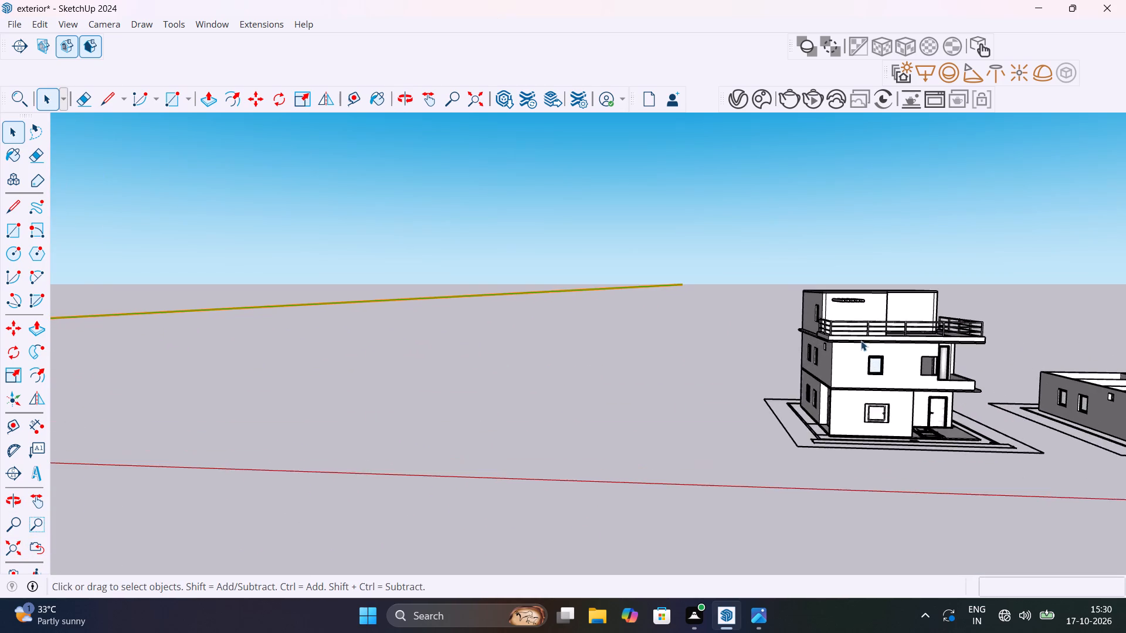
pyautogui.moveTo(861, 340); pyautogui.dragTo(444, 332, button='middle')
pyautogui.scroll(1, 546, 279)
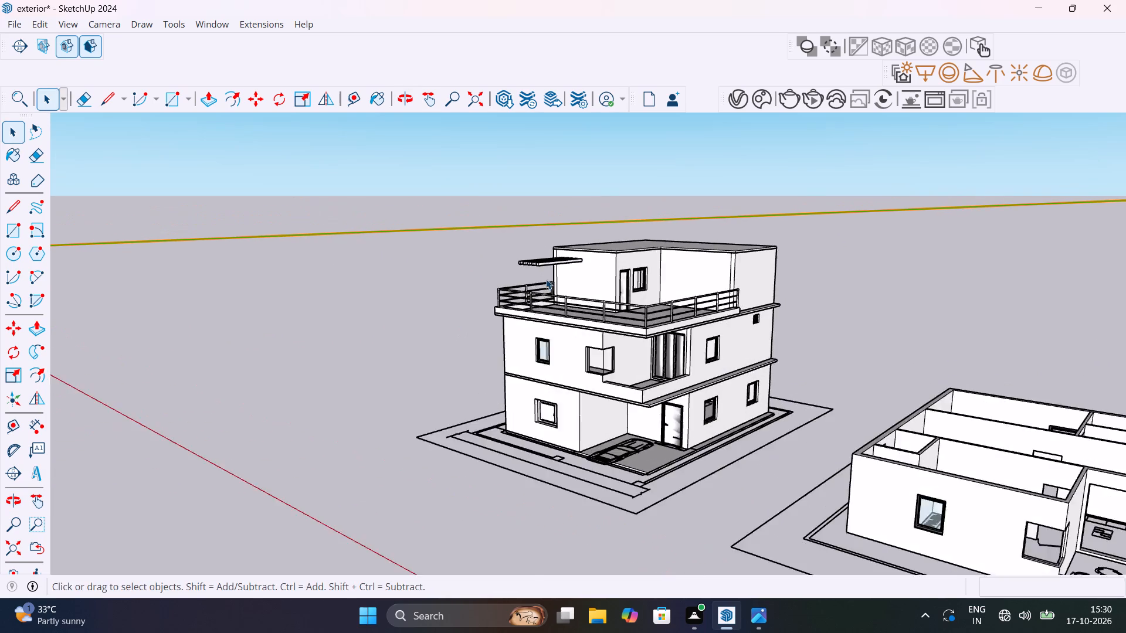
pyautogui.scroll(2, 546, 279)
pyautogui.scroll(-2, 599, 299)
pyautogui.moveTo(635, 318); pyautogui.dragTo(540, 233, button='middle')
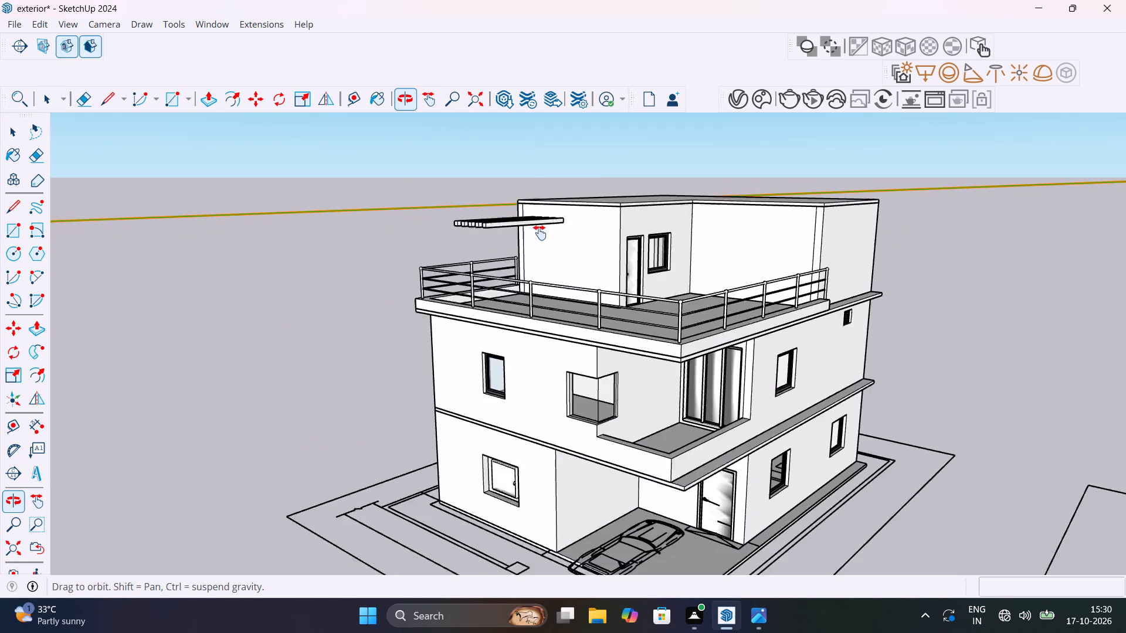
pyautogui.moveTo(540, 233); pyautogui.dragTo(550, 300, button='middle')
pyautogui.scroll(-1, 589, 287)
pyautogui.keyDown('shift'); pyautogui.moveTo(659, 318); pyautogui.dragTo(620, 308, button='middle'); pyautogui.keyUp('shift')
pyautogui.scroll(-1, 620, 308)
pyautogui.moveTo(633, 316); pyautogui.dragTo(628, 305, button='middle')
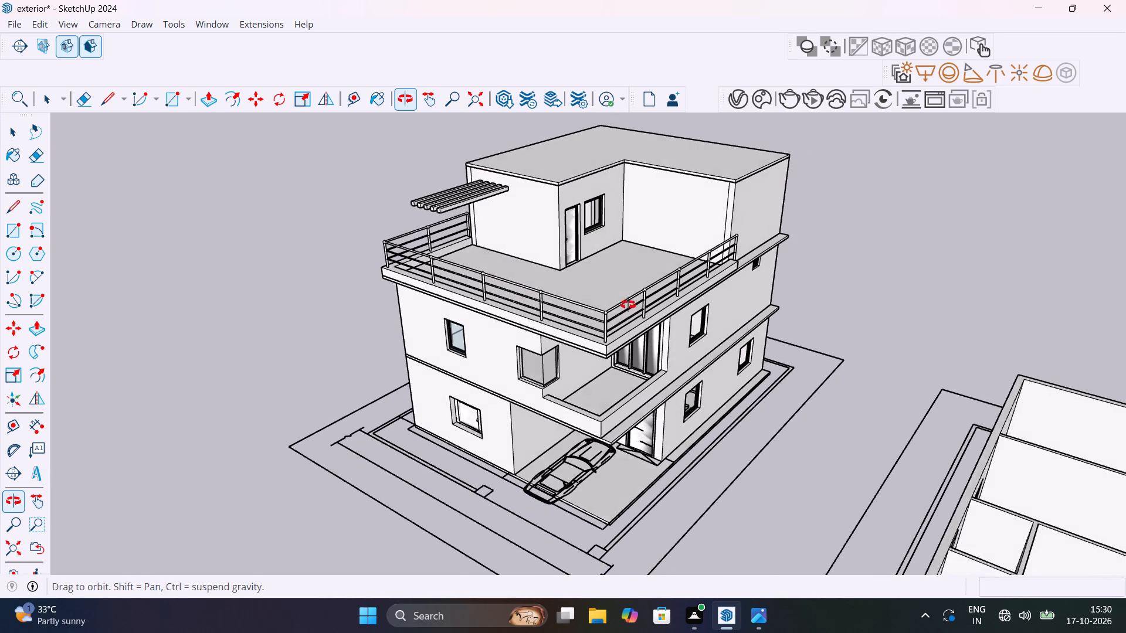
pyautogui.moveTo(628, 305); pyautogui.dragTo(611, 258, button='middle')
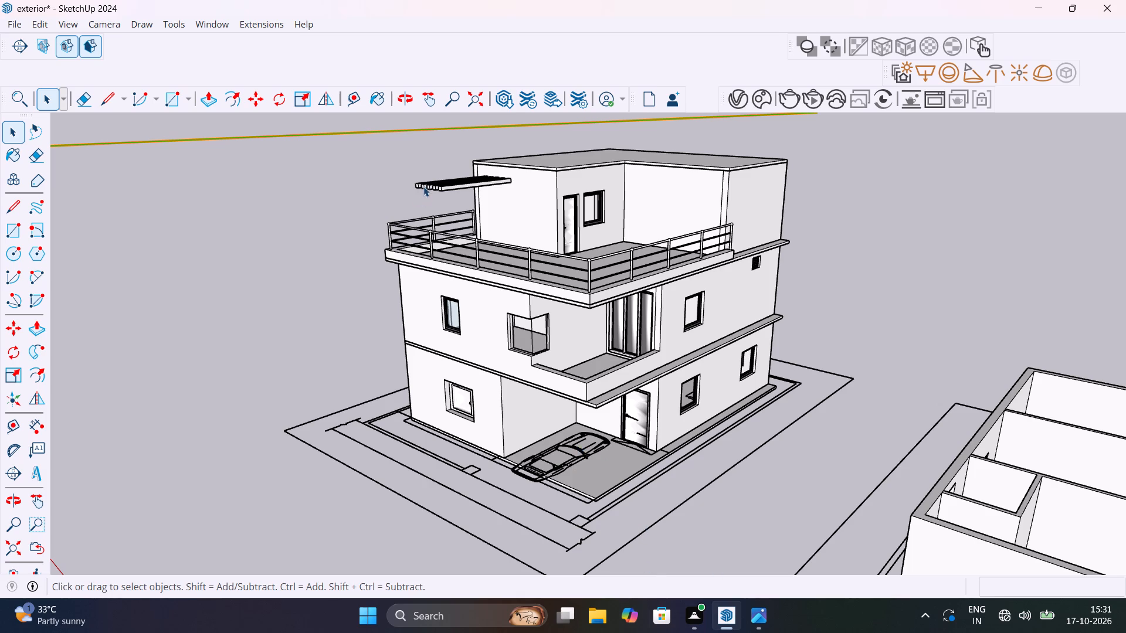
# Open the farthest pergola beam for editing and copy its free end's bottom edge 57/16" along the underside toward the wall.
pyautogui.scroll(1, 428, 195)
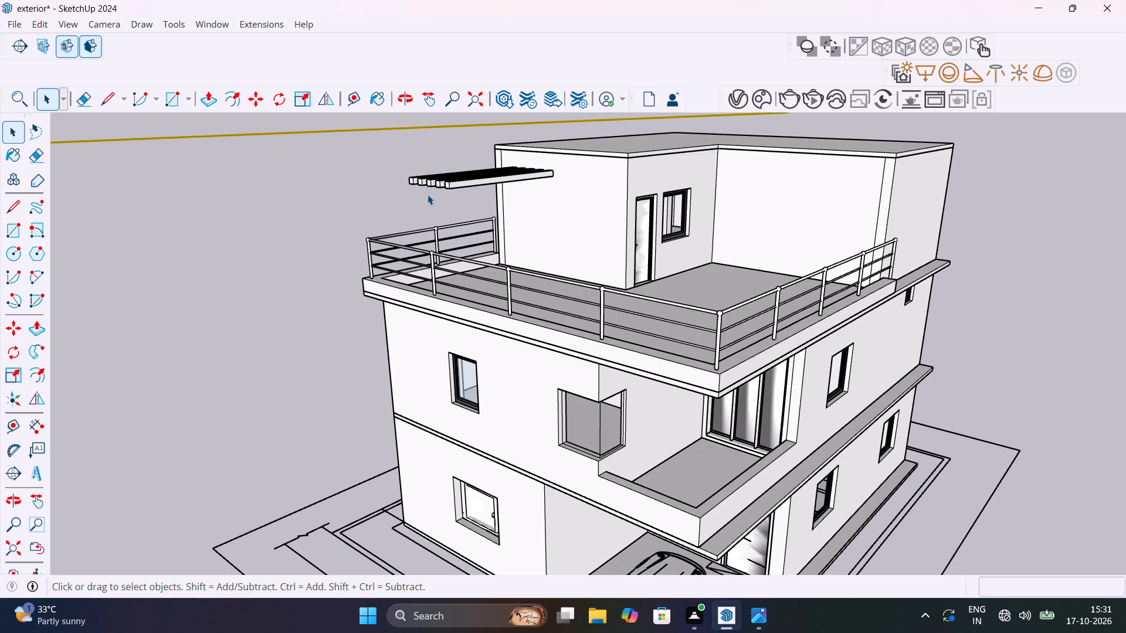
pyautogui.moveTo(430, 199); pyautogui.dragTo(453, 280, button='middle')
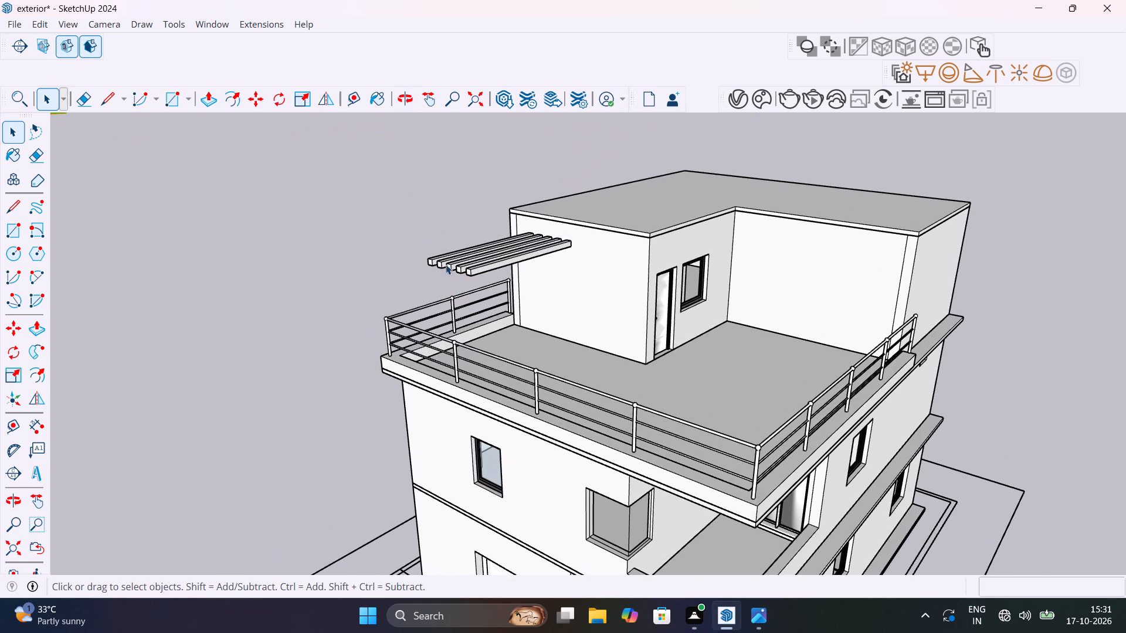
pyautogui.scroll(18, 446, 262)
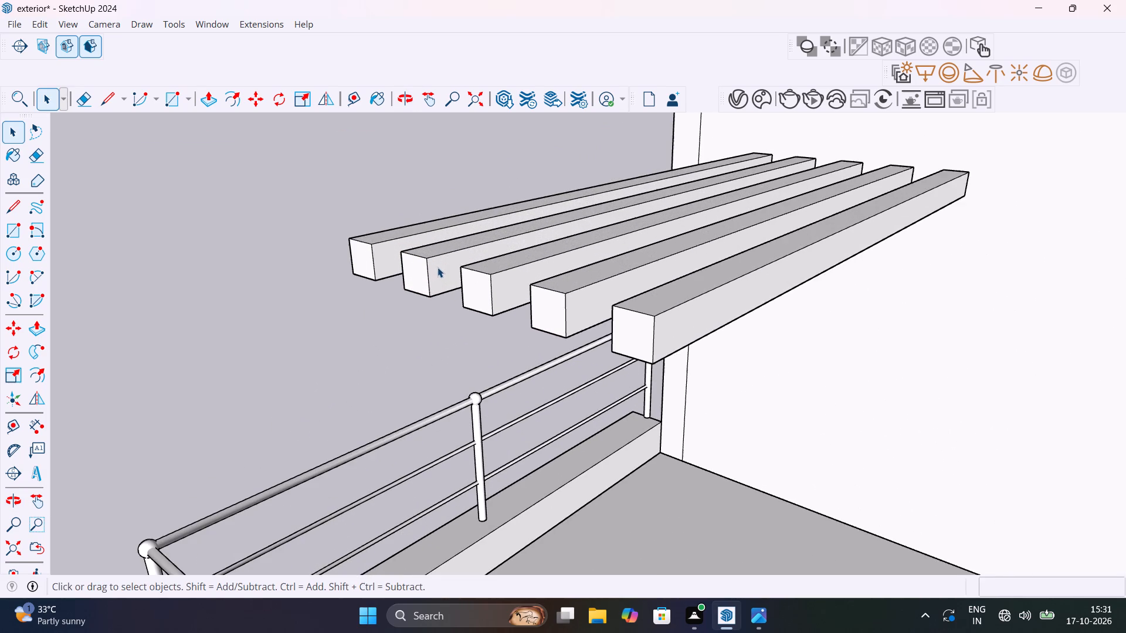
pyautogui.moveTo(415, 226); pyautogui.dragTo(328, 90, button='middle')
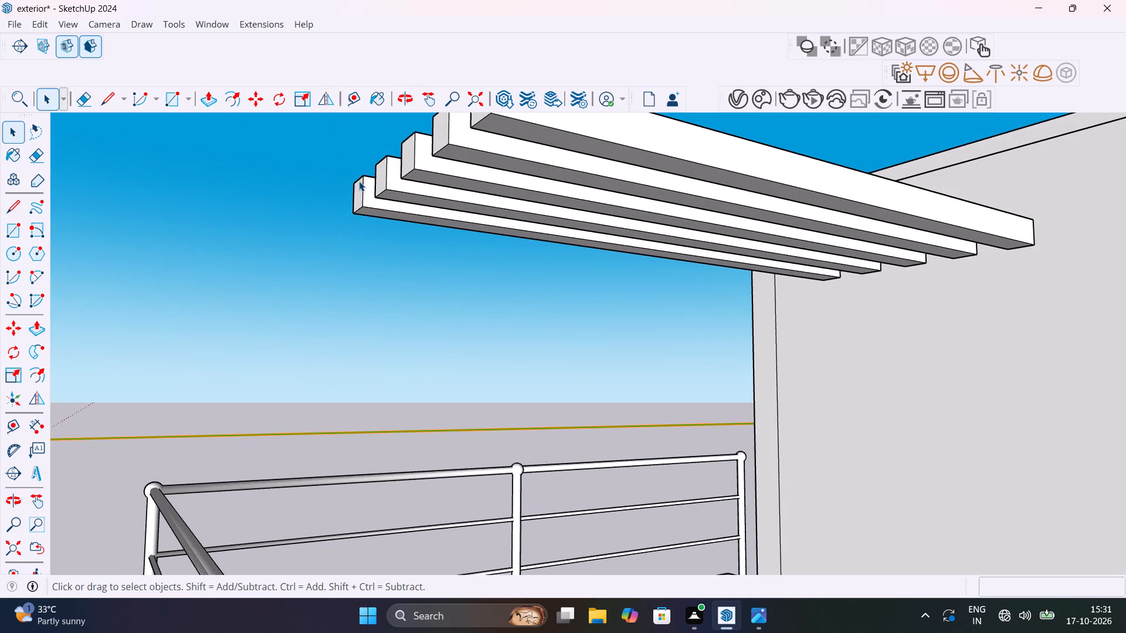
pyautogui.scroll(10, 365, 204)
pyautogui.doubleClick(368, 214)
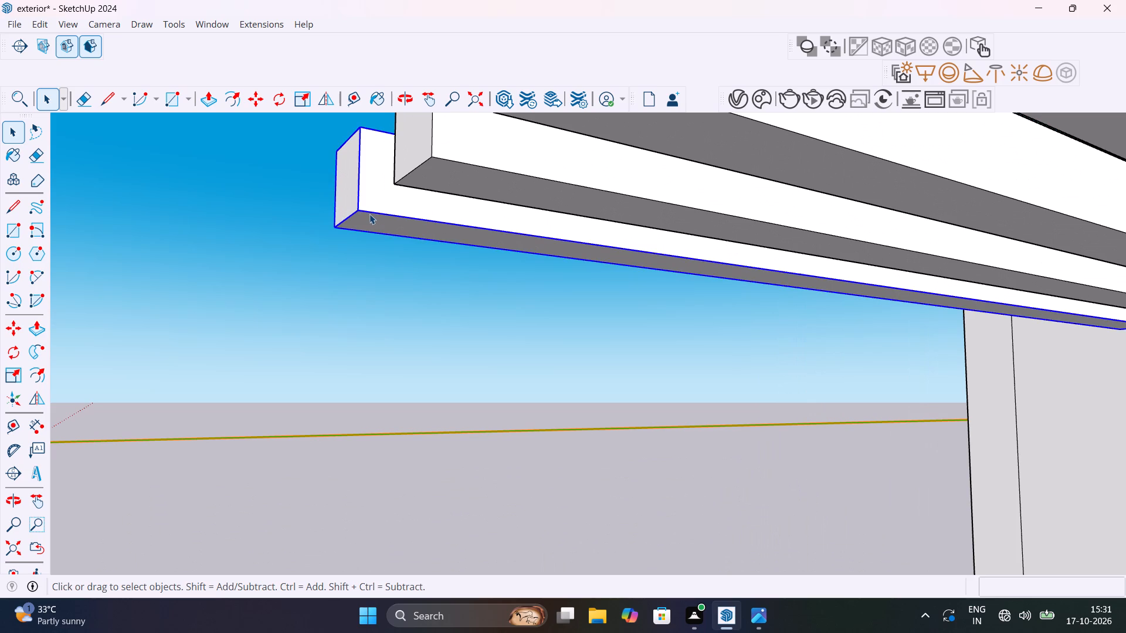
pyautogui.scroll(5, 371, 214)
pyautogui.moveTo(379, 224); pyautogui.dragTo(351, 148, button='middle')
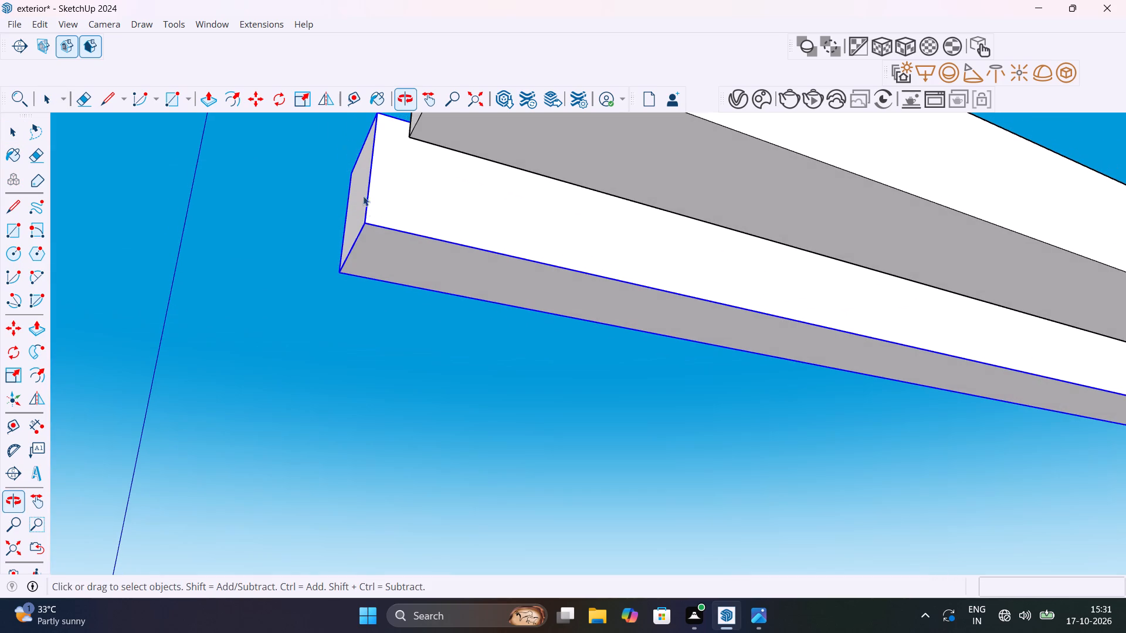
pyautogui.doubleClick(387, 243)
pyautogui.doubleClick(381, 256)
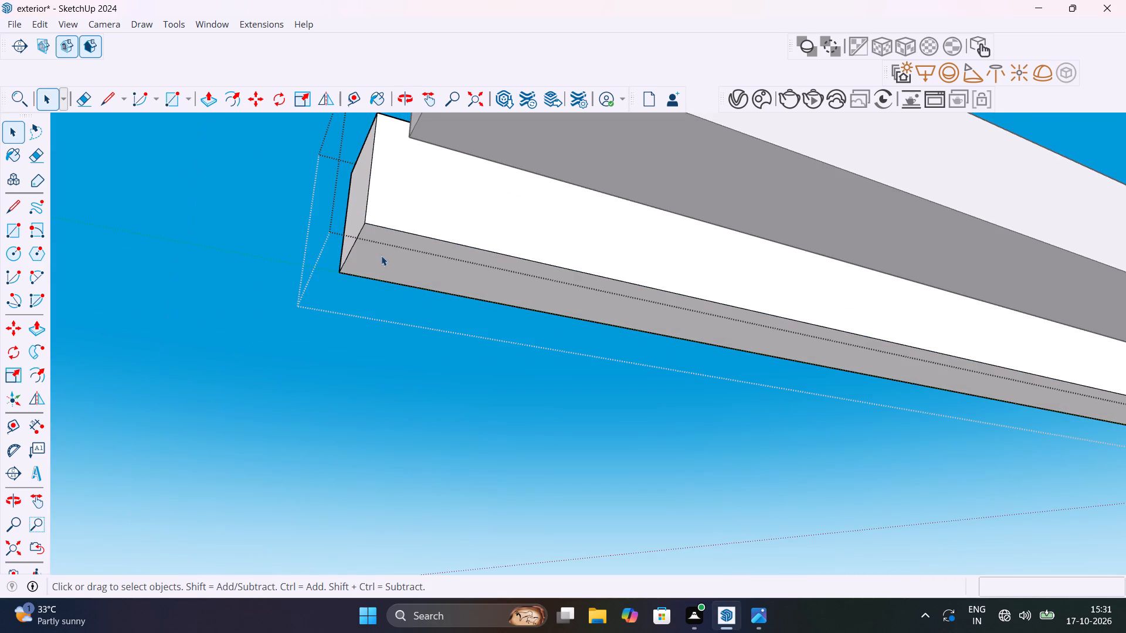
pyautogui.scroll(2, 351, 247)
pyautogui.click(355, 246)
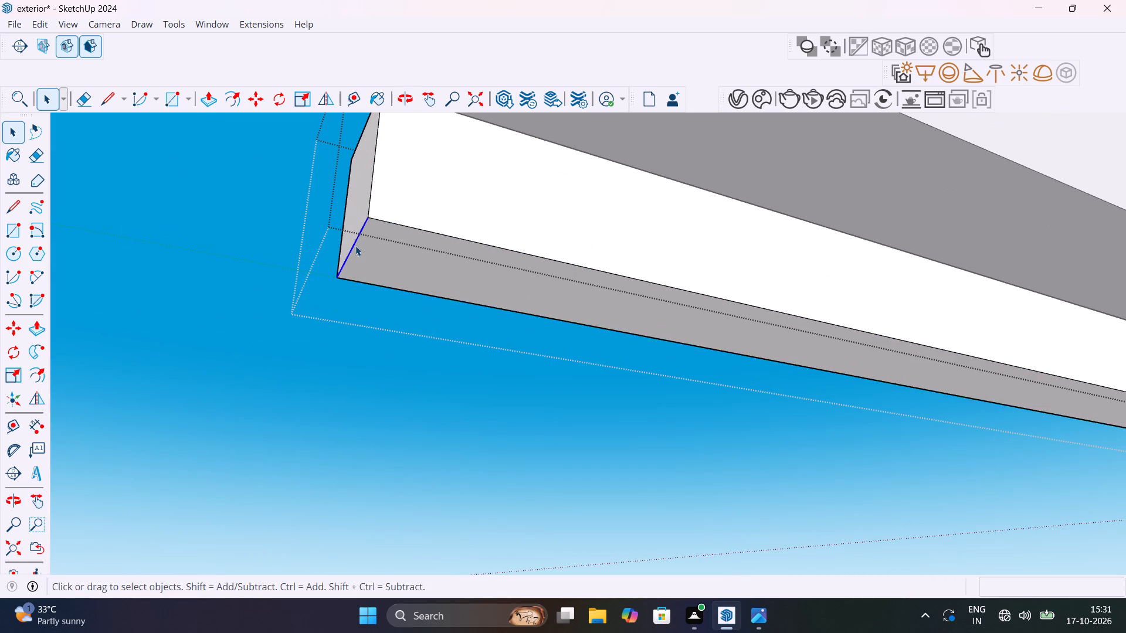
pyautogui.press('m')
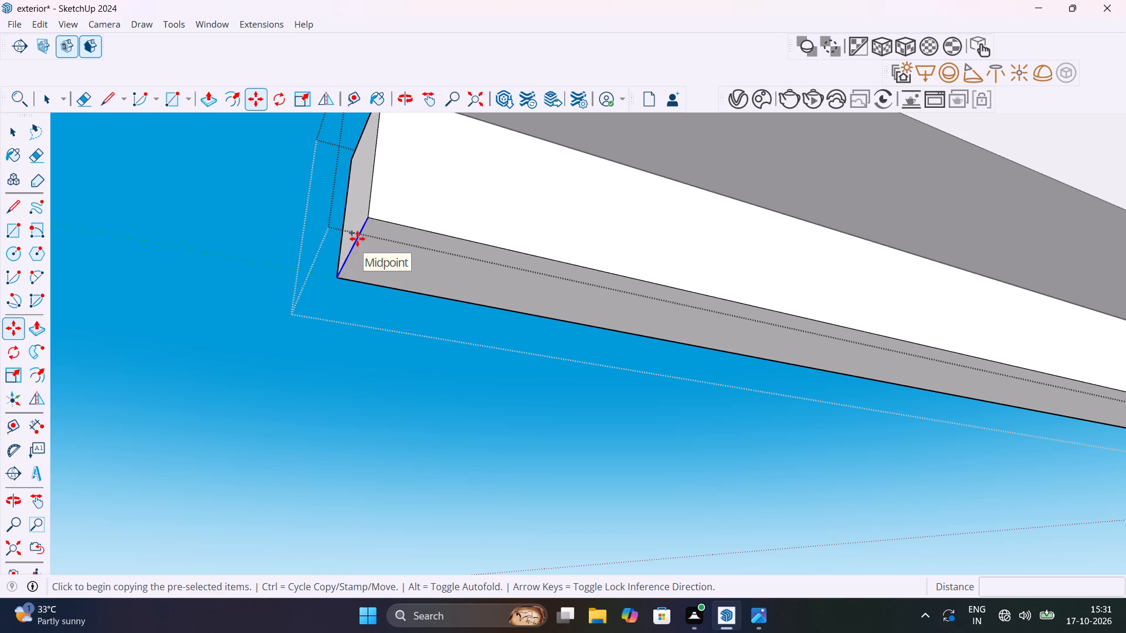
pyautogui.click(364, 220)
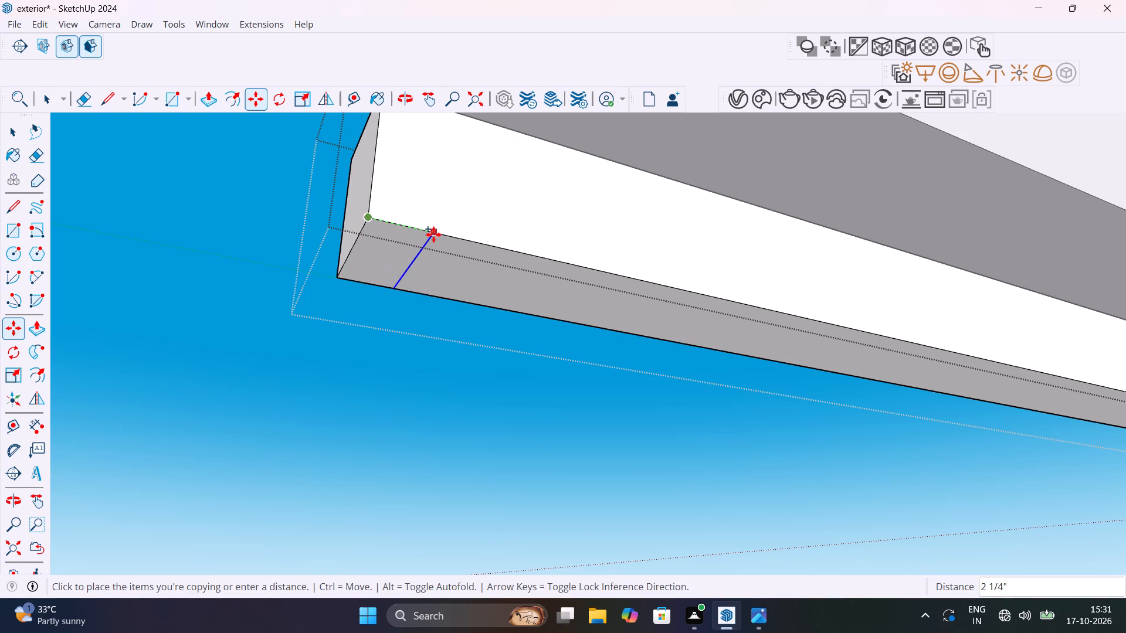
pyautogui.press('5')
pyautogui.write('7/')
pyautogui.write('16')
pyautogui.hotkey('shift', '"')
pyautogui.press('Return')
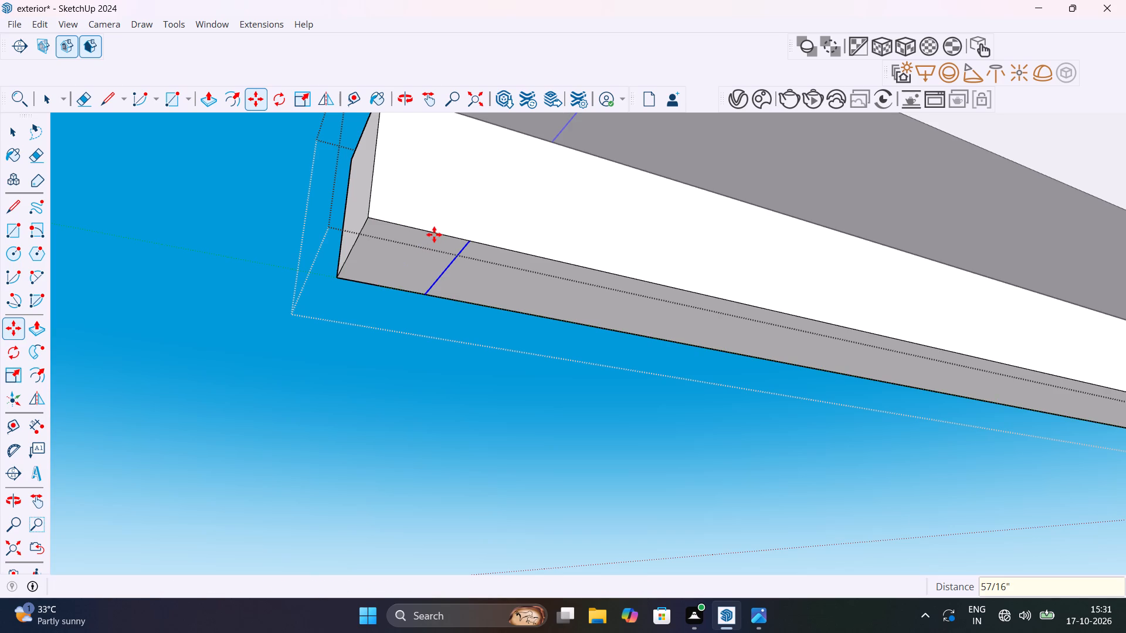
pyautogui.press('space')
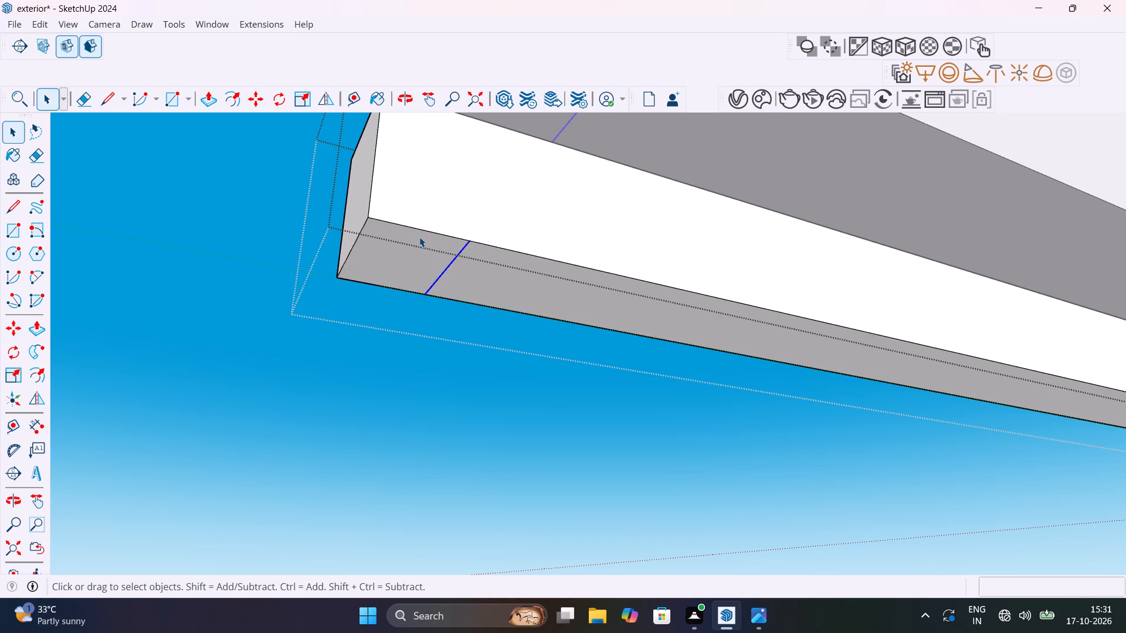
# Draw a 3 9/16" by 5 1/2" rectangle on the beam's underside, from its free-end corner to the copied edge.
pyautogui.press('r')
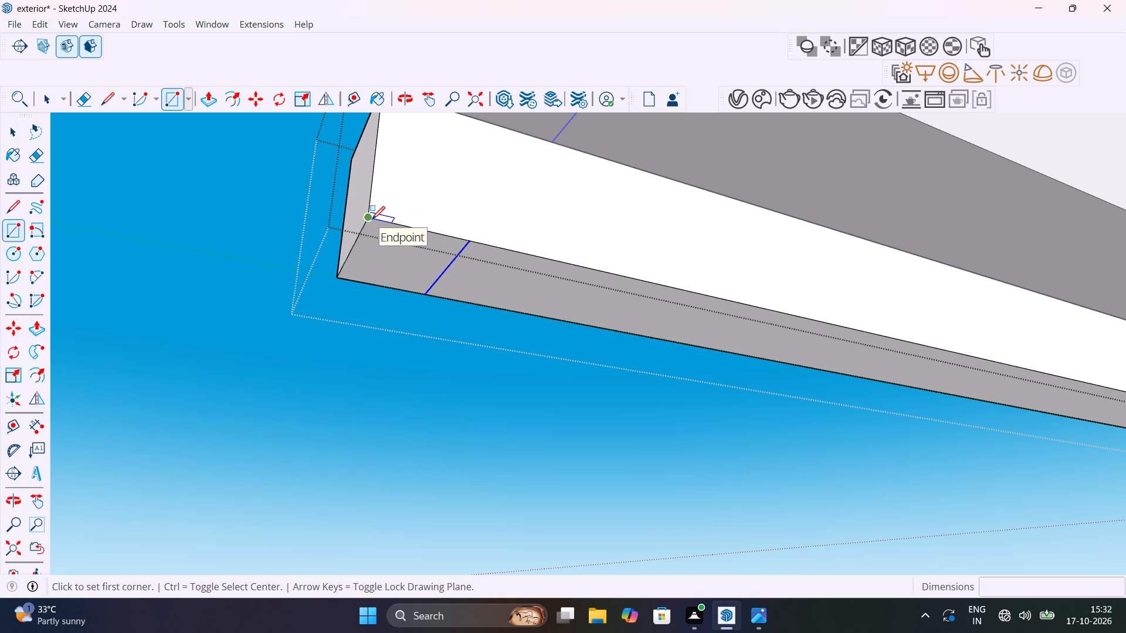
pyautogui.click(368, 221)
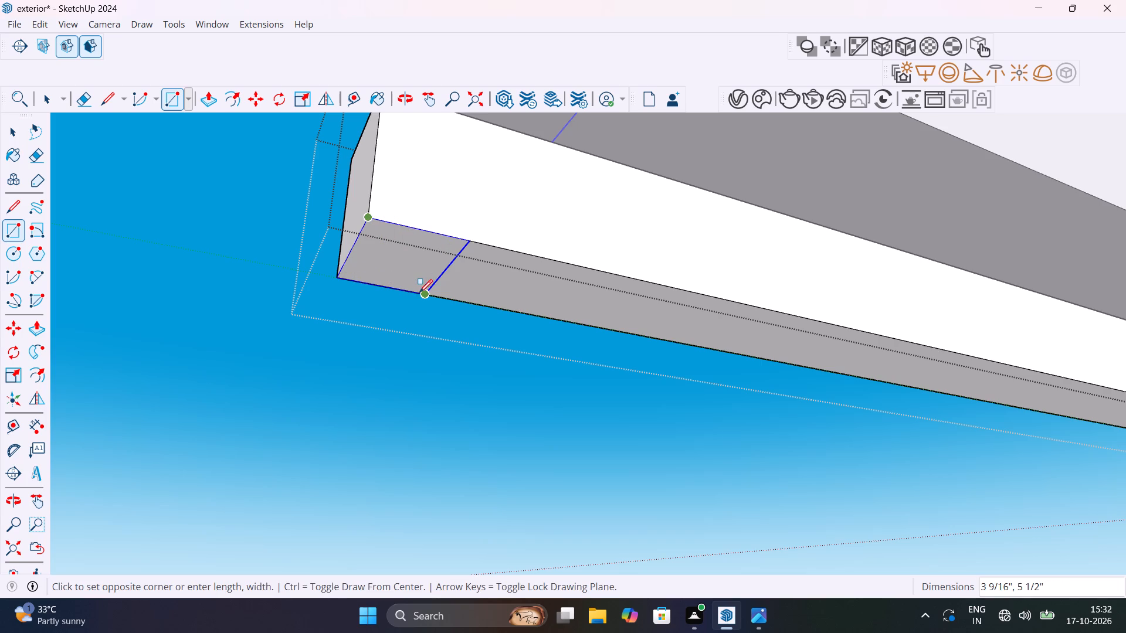
pyautogui.click(423, 294)
# Push/Pull the small rectangle under the beam's free end down about 8' 2" to the terrace floor, and leave the beam's editing.
pyautogui.press('p')
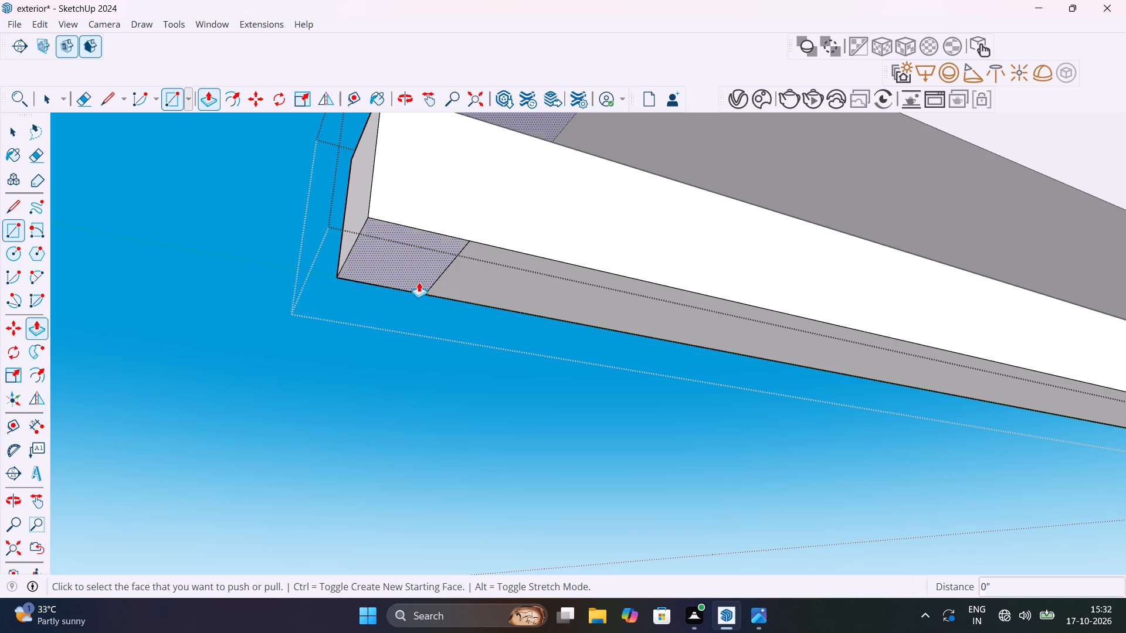
pyautogui.click(416, 276)
pyautogui.scroll(-20, 427, 338)
pyautogui.scroll(-3, 427, 338)
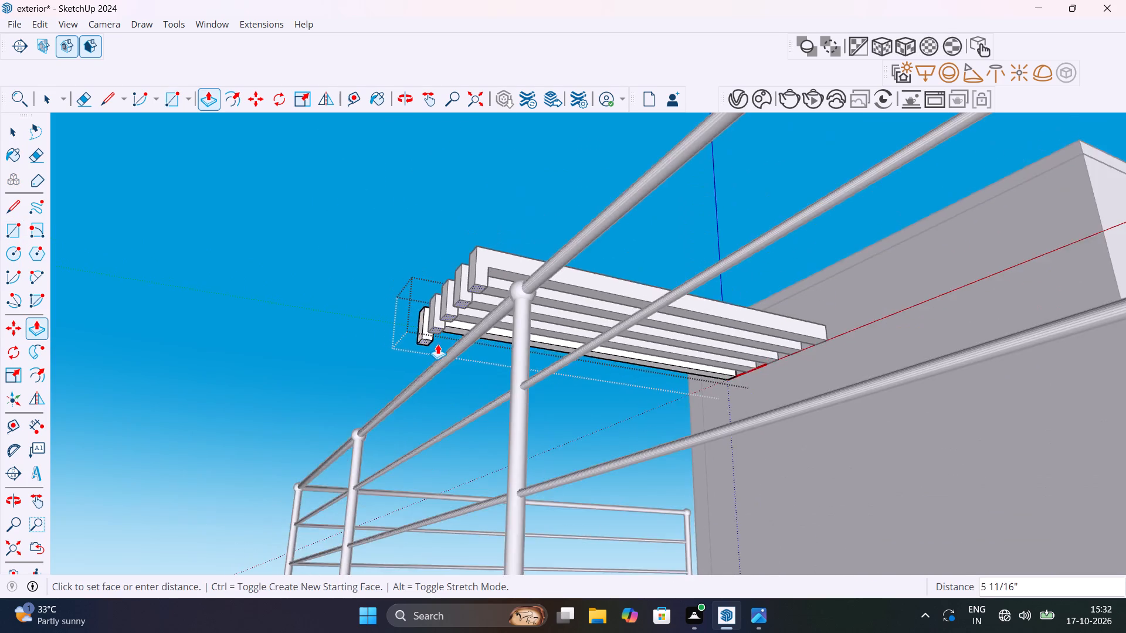
pyautogui.moveTo(445, 354); pyautogui.dragTo(439, 557, button='middle')
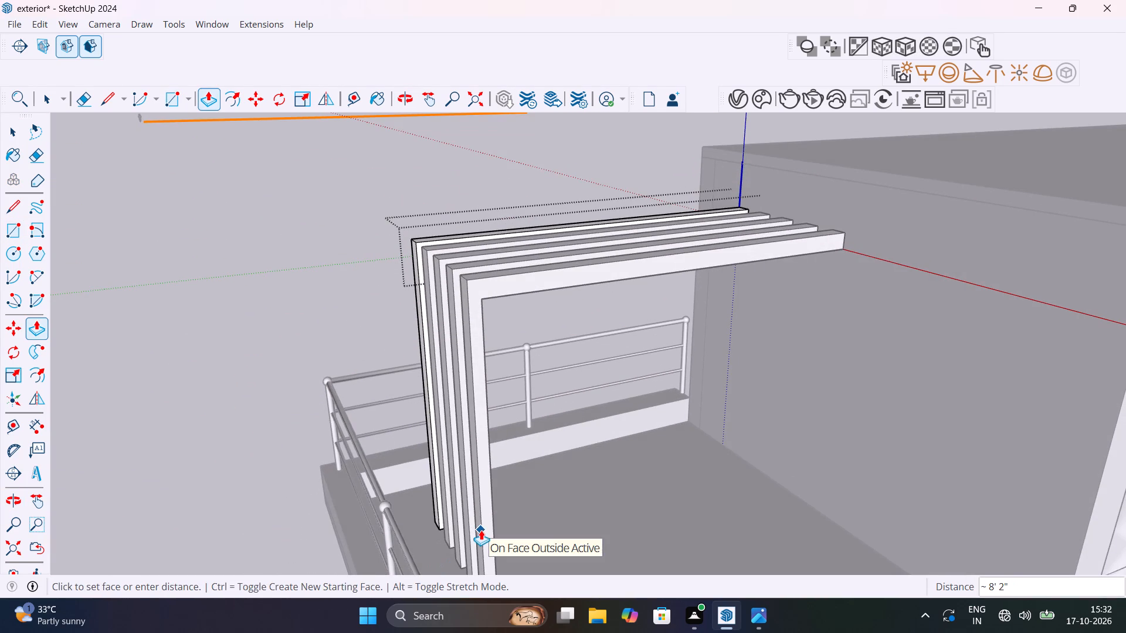
pyautogui.moveTo(481, 530); pyautogui.dragTo(352, 401, button='middle')
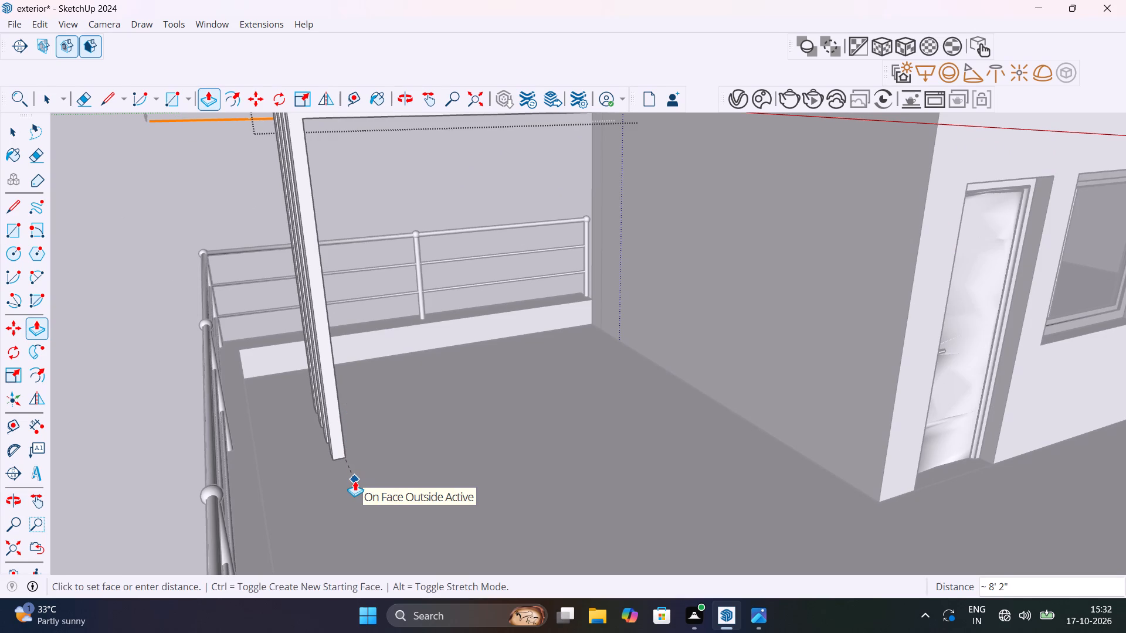
pyautogui.click(355, 481)
pyautogui.press('space')
pyautogui.scroll(-6, 355, 481)
pyautogui.click(123, 328)
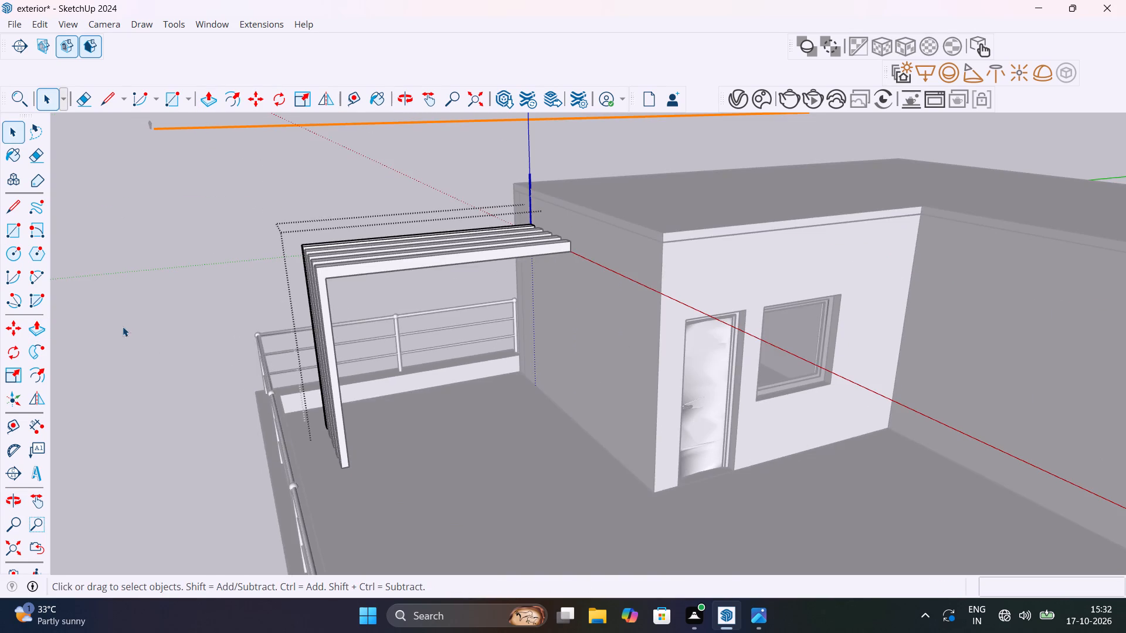
# Examine the pergola's beams and vertical posts from several angles against the upper room, terrace and railing.
pyautogui.moveTo(251, 369); pyautogui.dragTo(644, 353, button='middle')
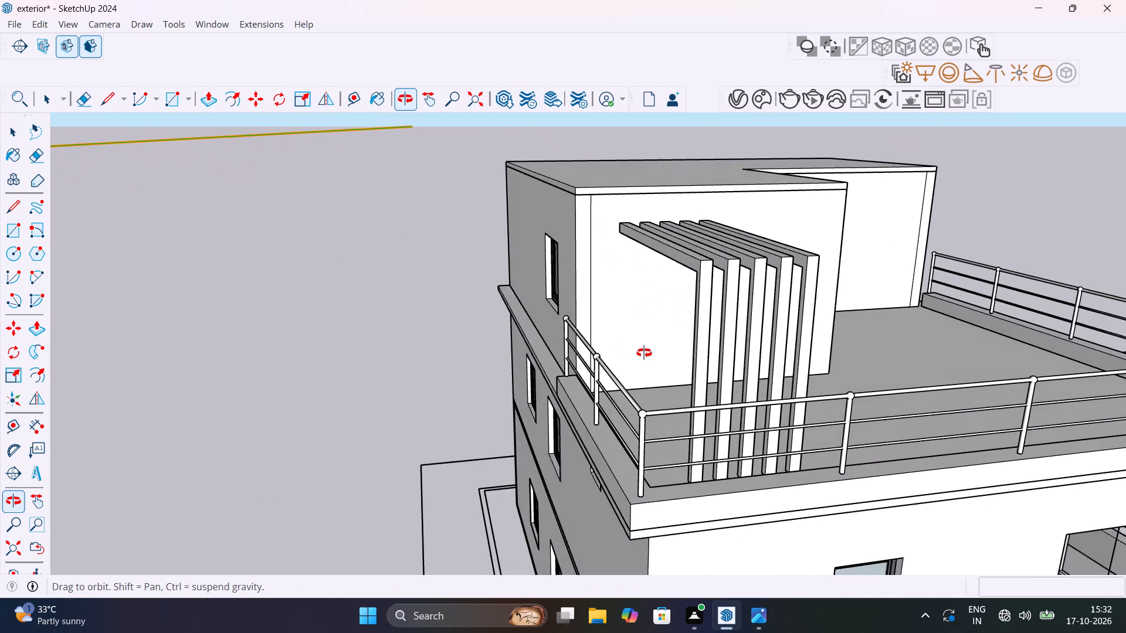
pyautogui.moveTo(644, 353); pyautogui.dragTo(345, 326, button='middle')
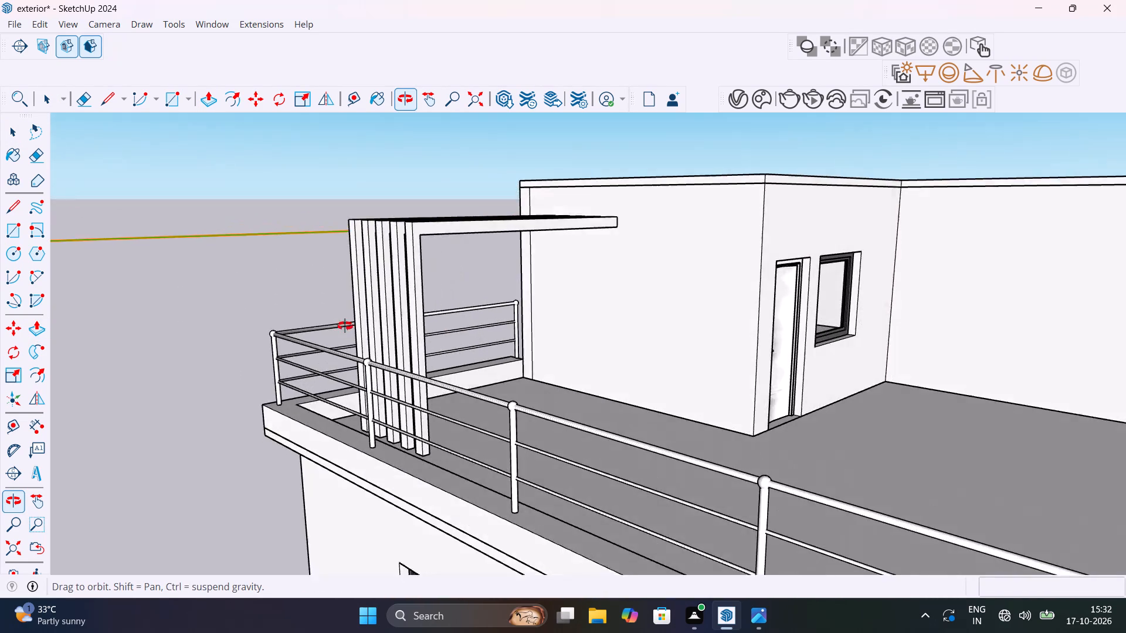
pyautogui.moveTo(345, 326); pyautogui.dragTo(350, 399, button='middle')
pyautogui.scroll(8, 460, 312)
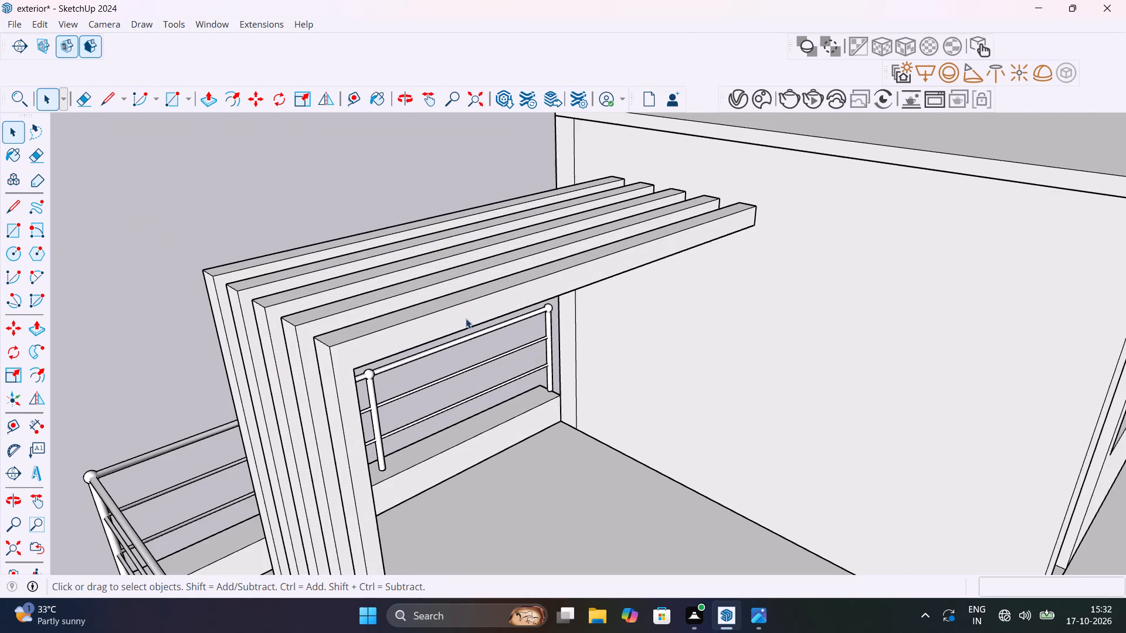
pyautogui.moveTo(469, 326); pyautogui.dragTo(593, 304, button='middle')
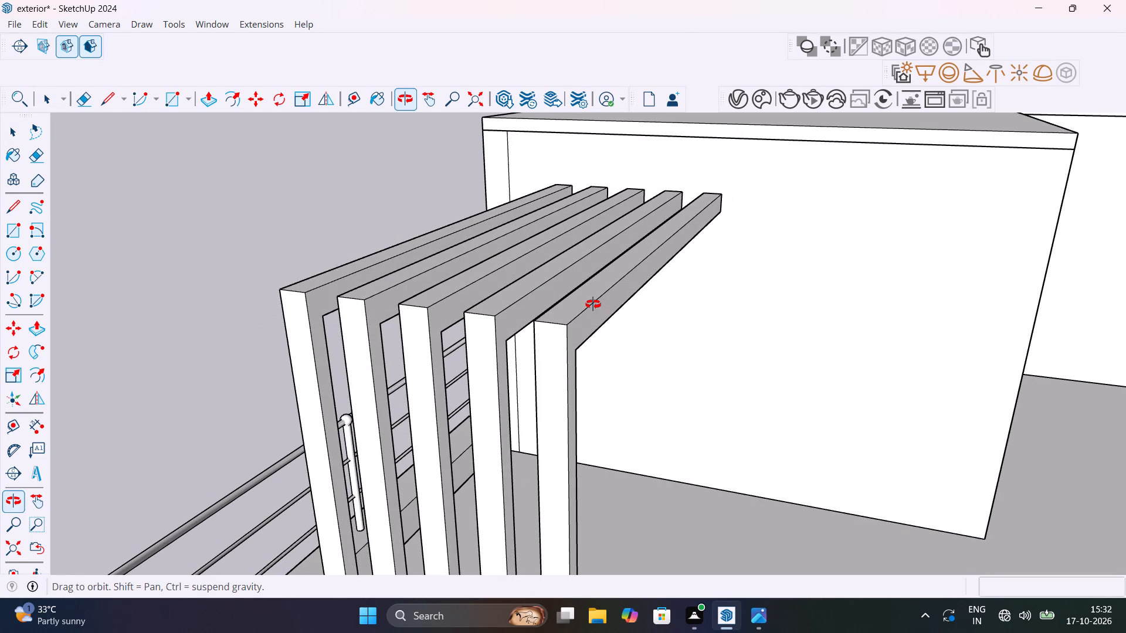
pyautogui.moveTo(593, 304); pyautogui.dragTo(545, 312, button='middle')
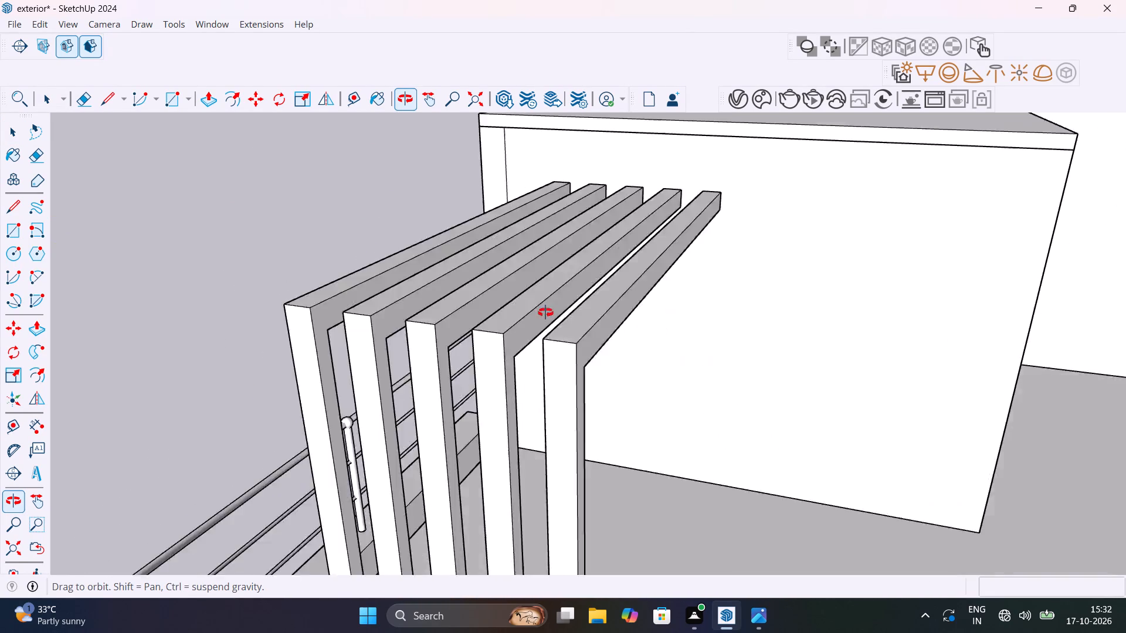
pyautogui.moveTo(545, 312); pyautogui.dragTo(456, 314, button='middle')
pyautogui.scroll(-5, 524, 329)
pyautogui.moveTo(423, 317); pyautogui.dragTo(331, 298, button='middle')
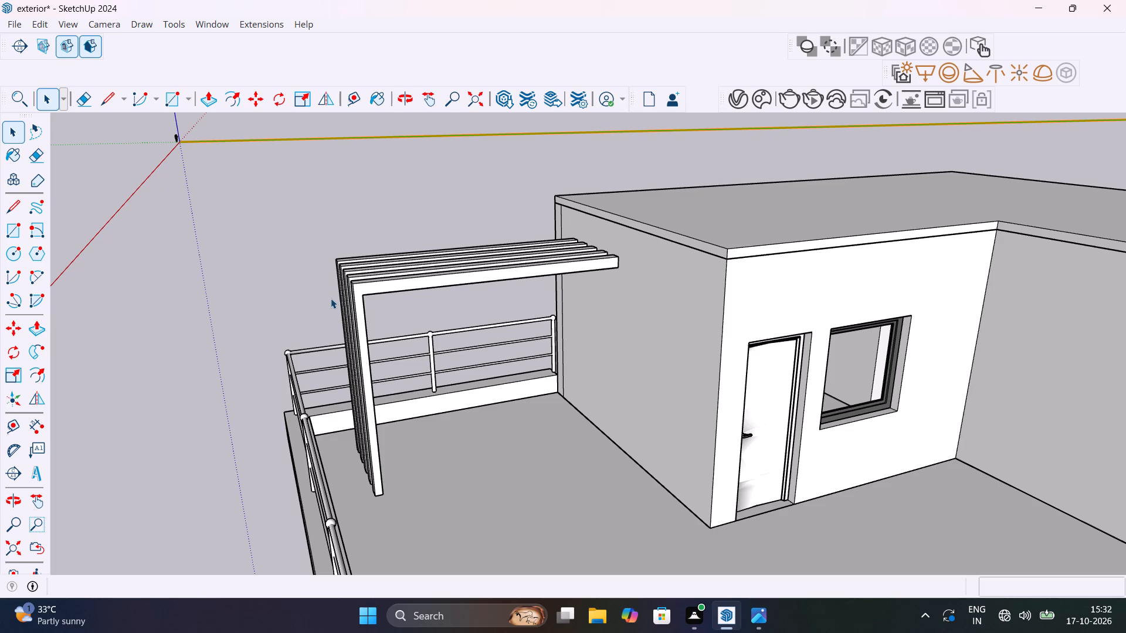
pyautogui.moveTo(435, 323); pyautogui.dragTo(515, 338, button='middle')
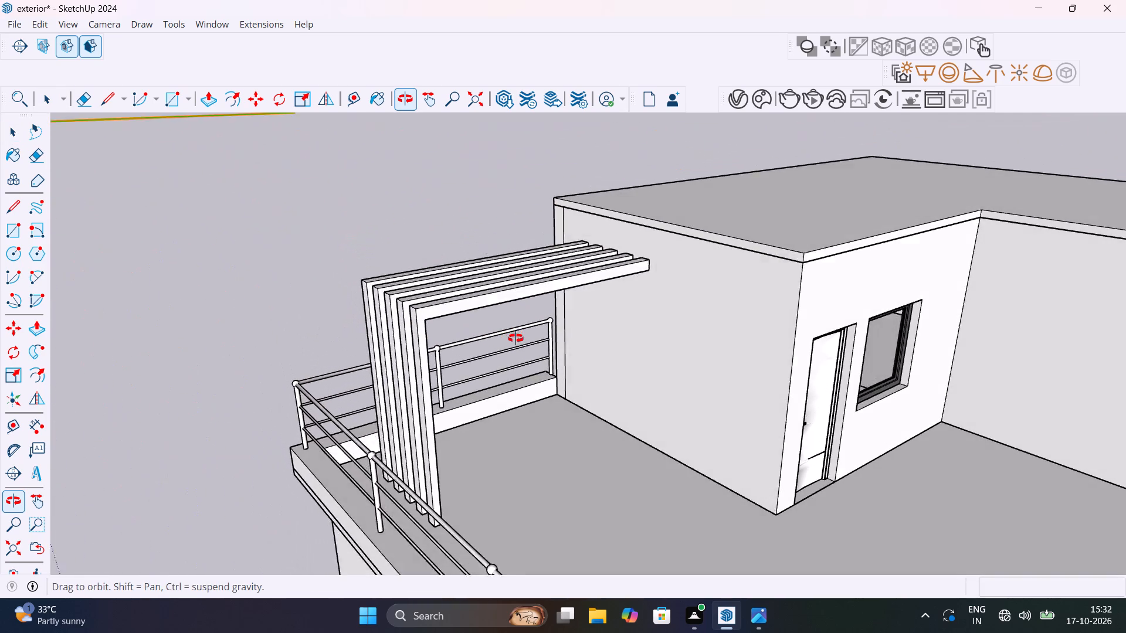
pyautogui.moveTo(515, 338); pyautogui.dragTo(539, 297, button='middle')
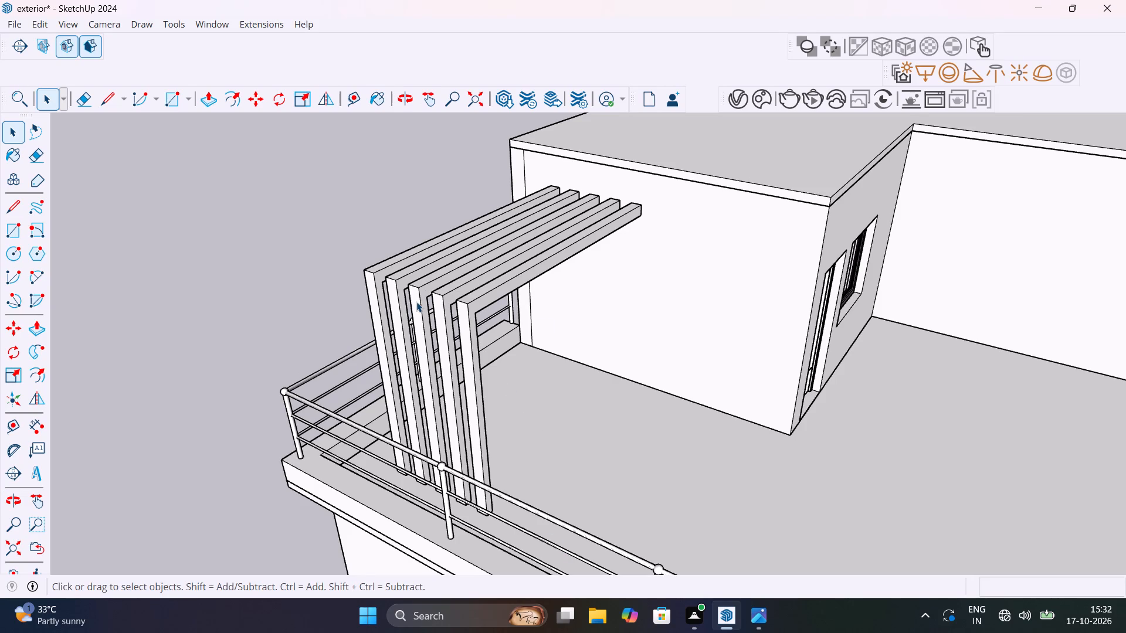
pyautogui.moveTo(485, 386); pyautogui.dragTo(296, 343, button='middle')
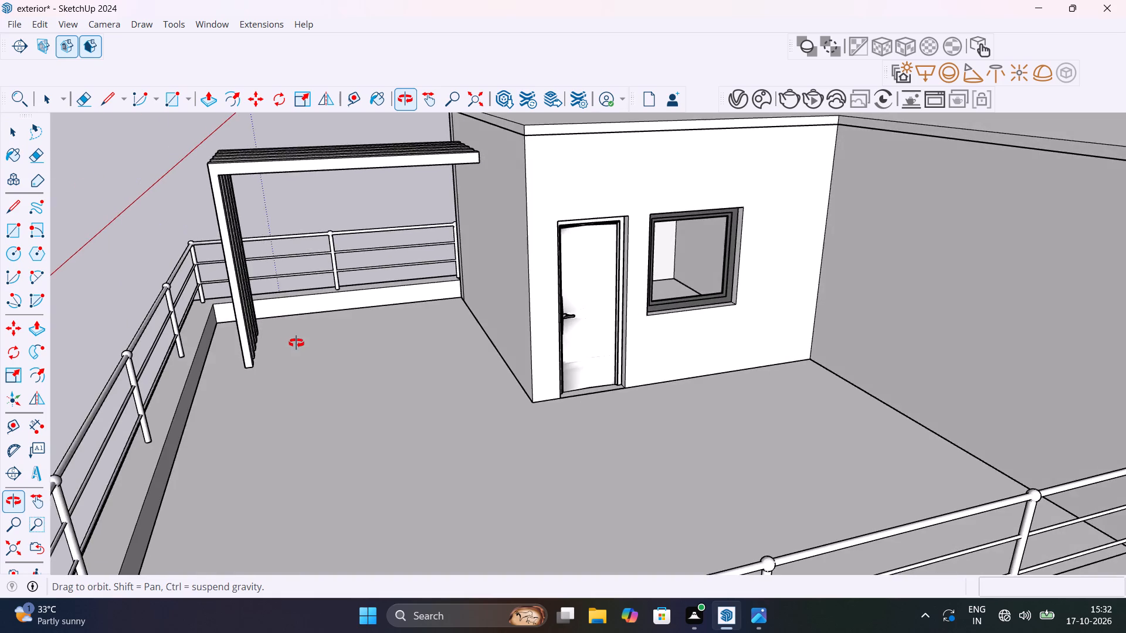
pyautogui.moveTo(296, 343); pyautogui.dragTo(498, 345, button='middle')
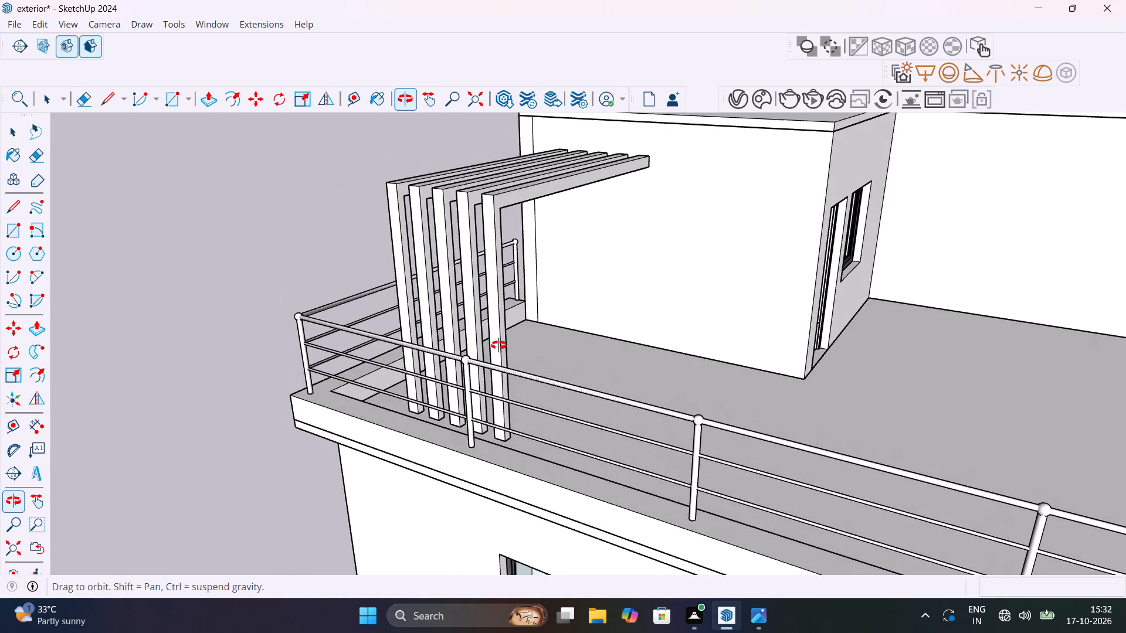
pyautogui.moveTo(498, 345); pyautogui.dragTo(406, 325, button='middle')
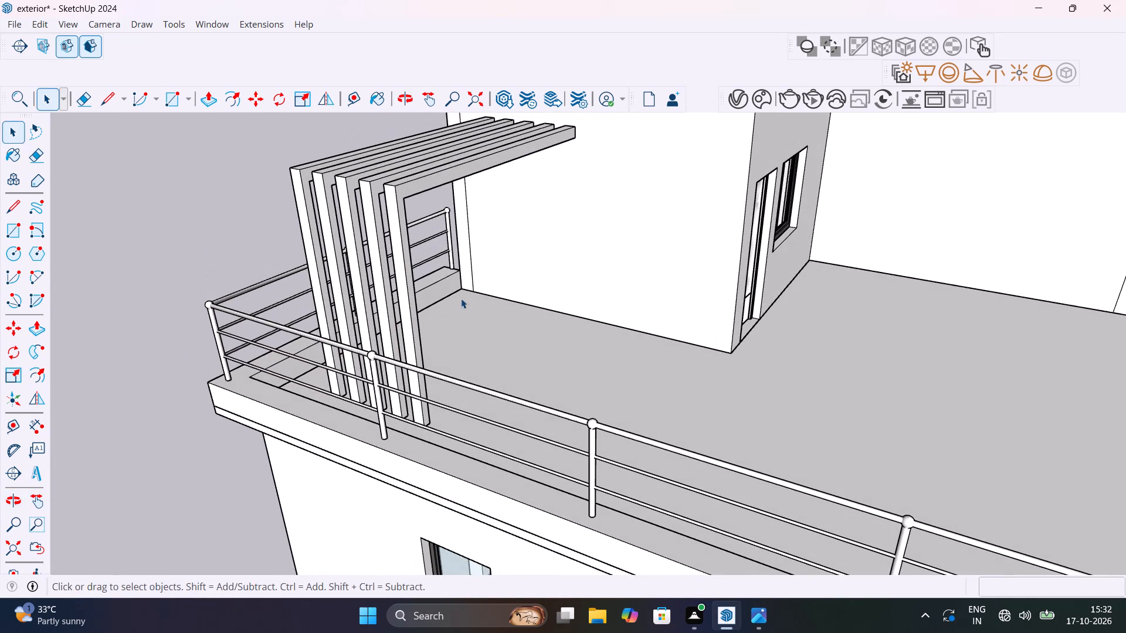
pyautogui.scroll(-8, 461, 298)
pyautogui.scroll(4, 508, 298)
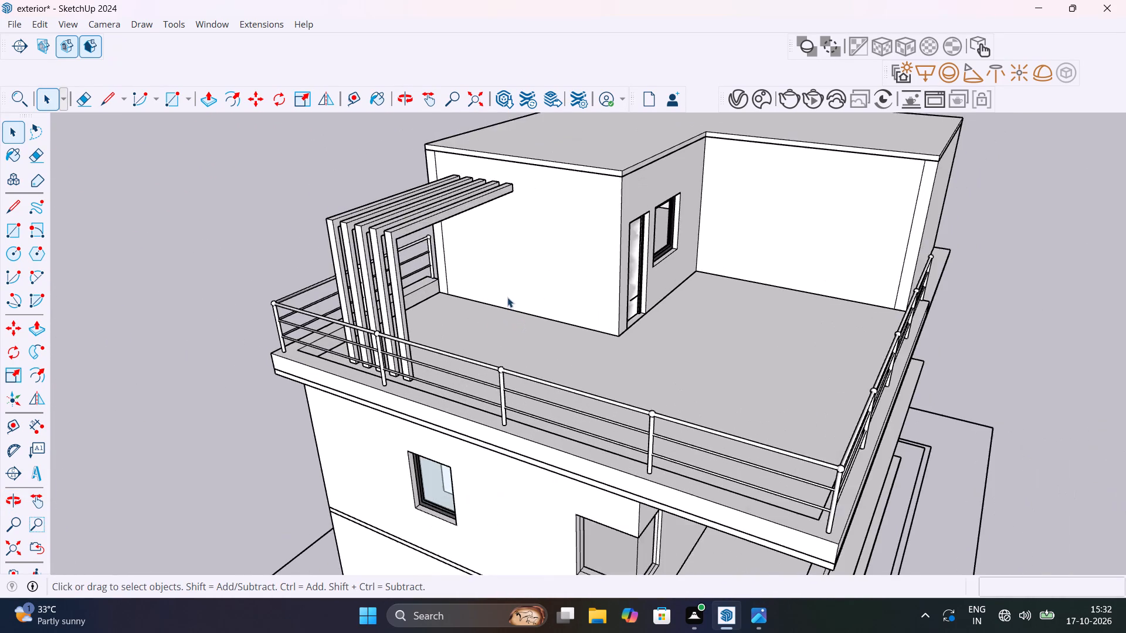
pyautogui.scroll(1, 507, 297)
pyautogui.moveTo(506, 295); pyautogui.dragTo(410, 285, button='middle')
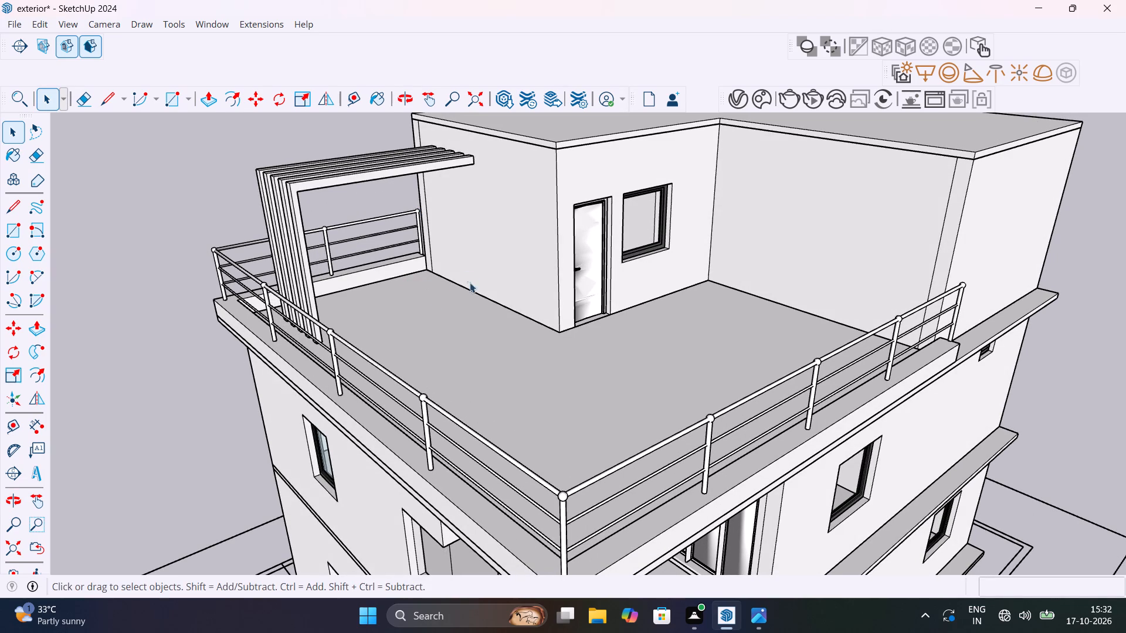
pyautogui.moveTo(425, 265); pyautogui.dragTo(761, 304, button='middle')
pyautogui.scroll(-1, 453, 278)
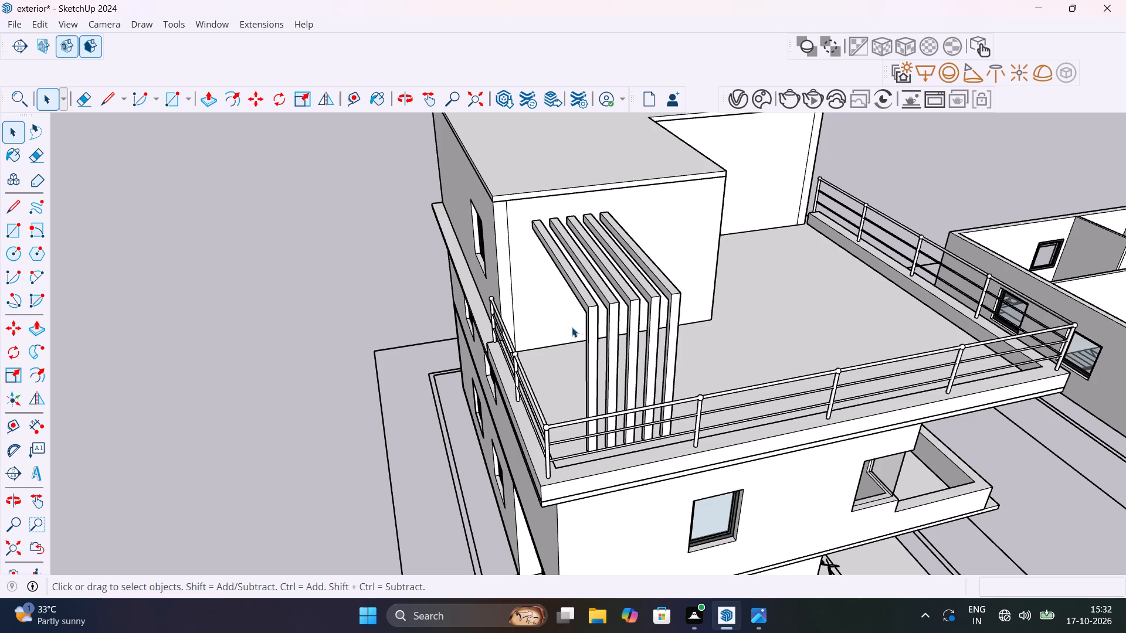
# Examine the whole three-storey house from several angles, checking the terrace pergola against the railing, balcony, front facade and car porch.
pyautogui.scroll(6, 567, 342)
pyautogui.moveTo(563, 353); pyautogui.dragTo(510, 365, button='middle')
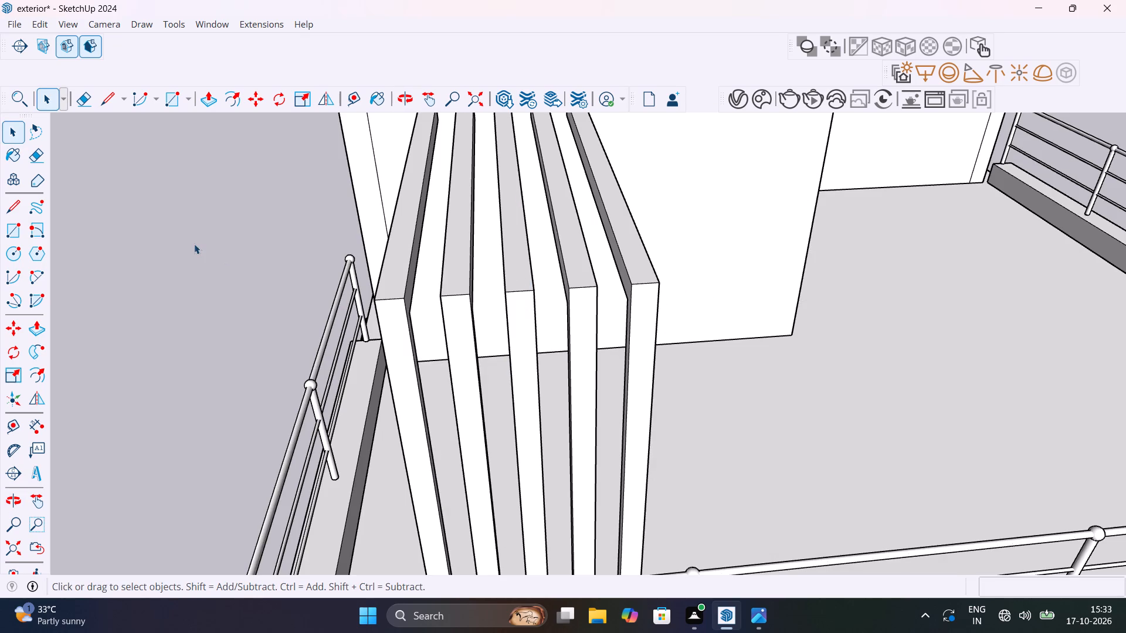
pyautogui.scroll(-4, 586, 273)
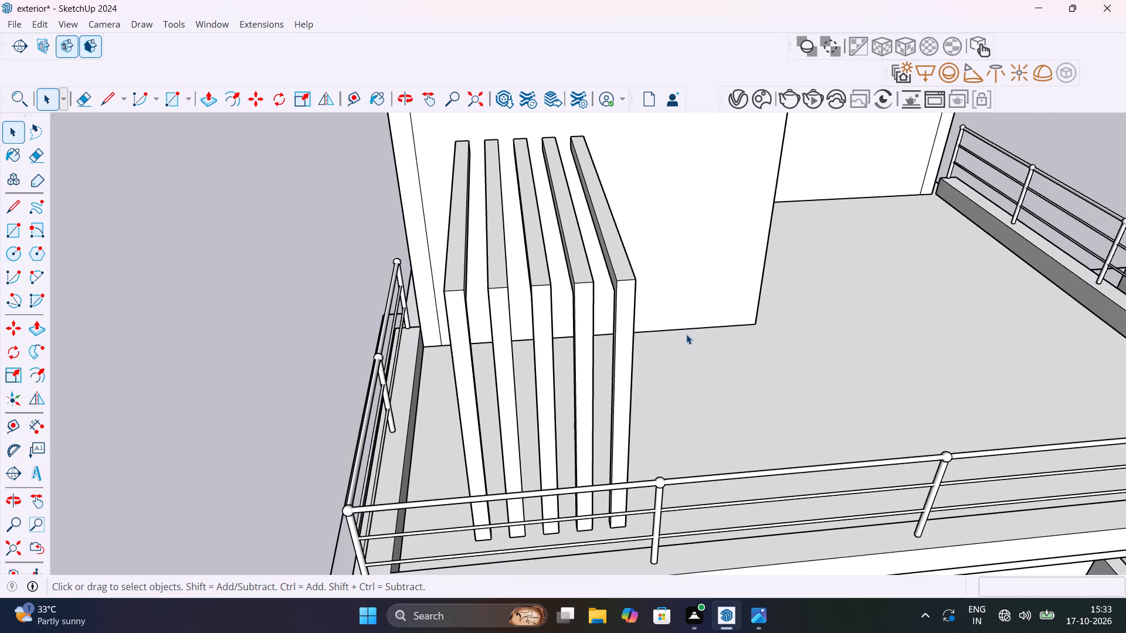
pyautogui.moveTo(682, 348); pyautogui.dragTo(563, 249, button='middle')
pyautogui.scroll(-8, 565, 251)
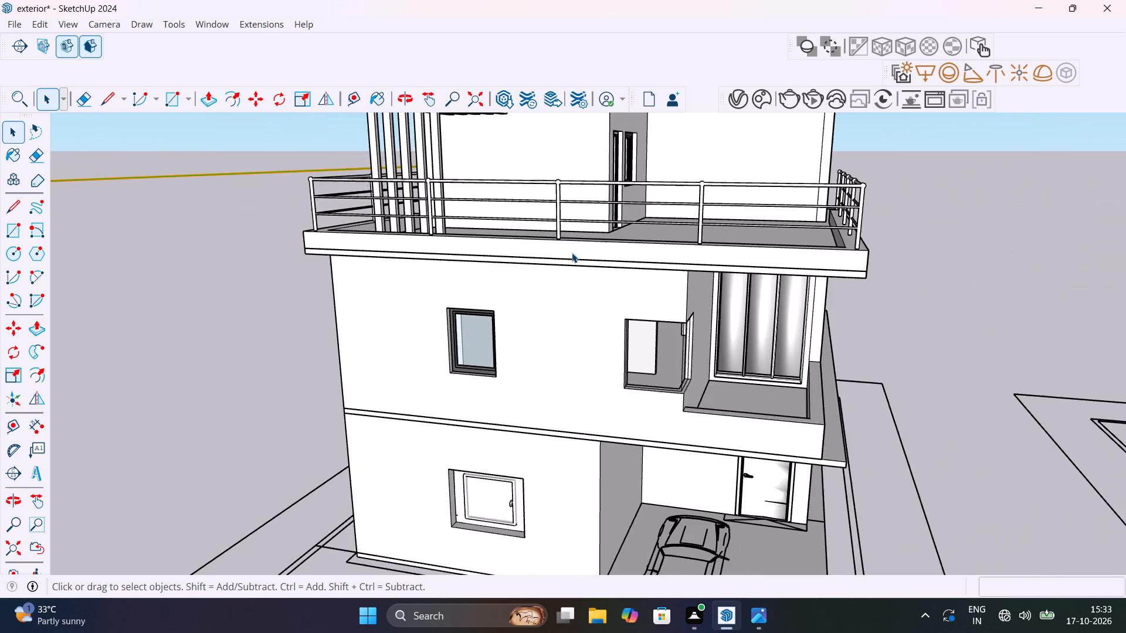
pyautogui.scroll(-5, 584, 251)
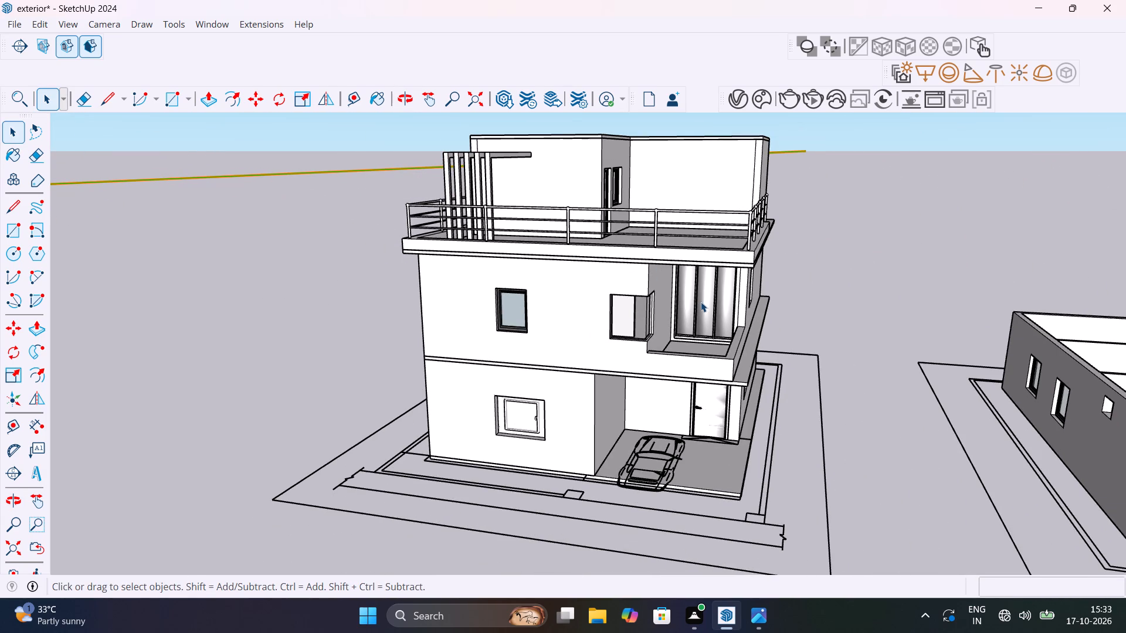
pyautogui.moveTo(677, 300); pyautogui.dragTo(525, 306, button='middle')
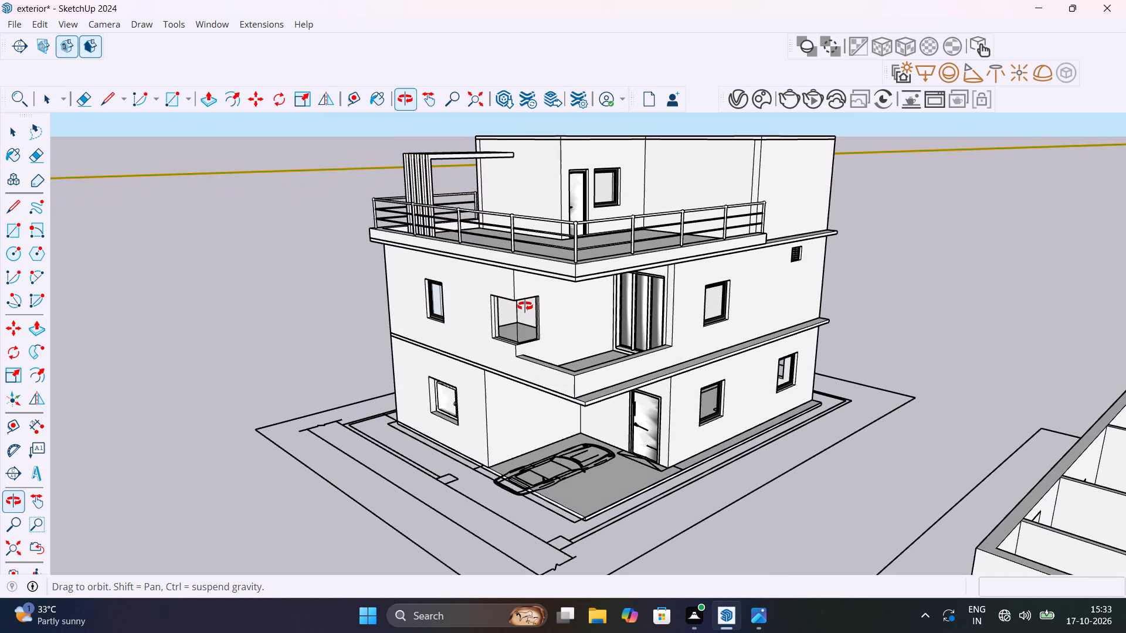
pyautogui.moveTo(525, 306); pyautogui.dragTo(642, 302, button='middle')
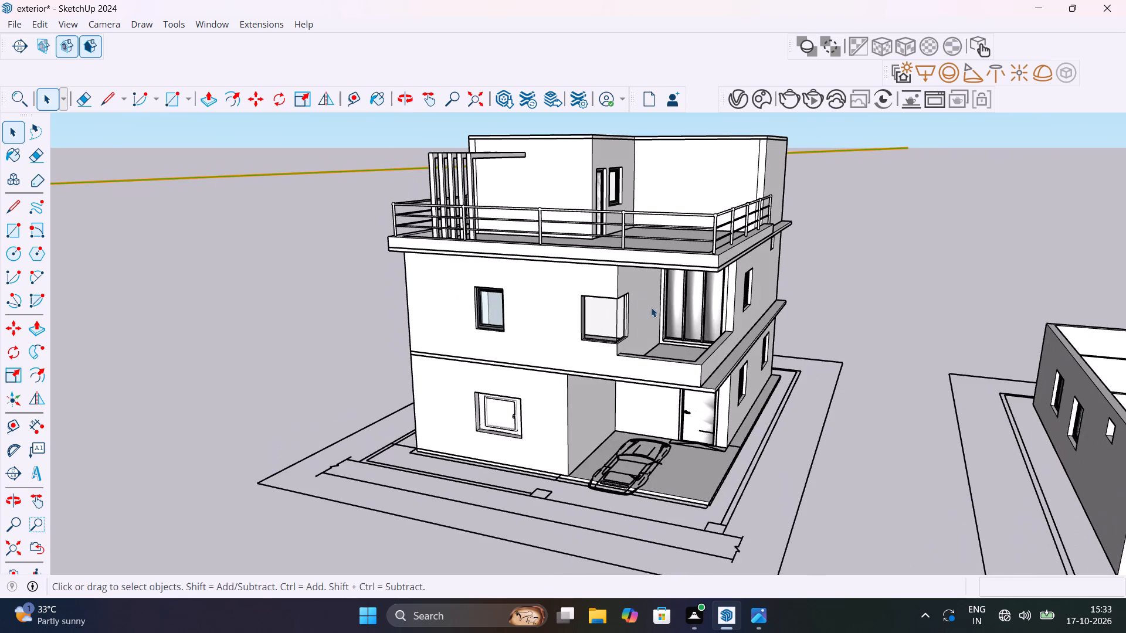
pyautogui.scroll(-4, 662, 308)
pyautogui.moveTo(691, 325); pyautogui.dragTo(736, 302, button='middle')
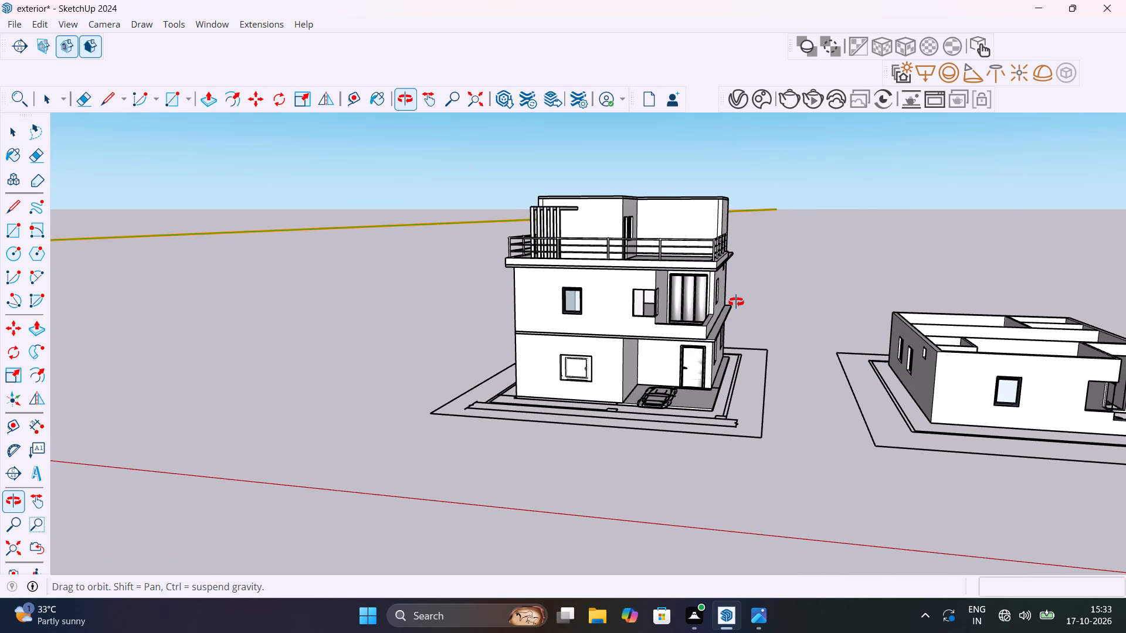
pyautogui.moveTo(736, 302); pyautogui.dragTo(662, 315, button='middle')
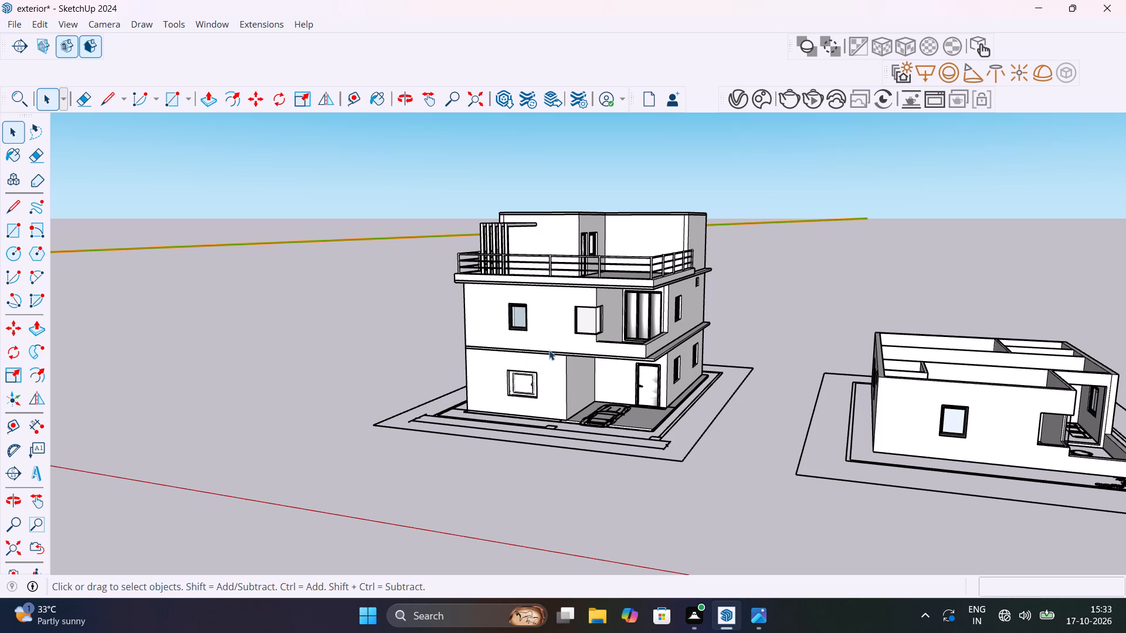
pyautogui.moveTo(601, 326); pyautogui.dragTo(645, 360)
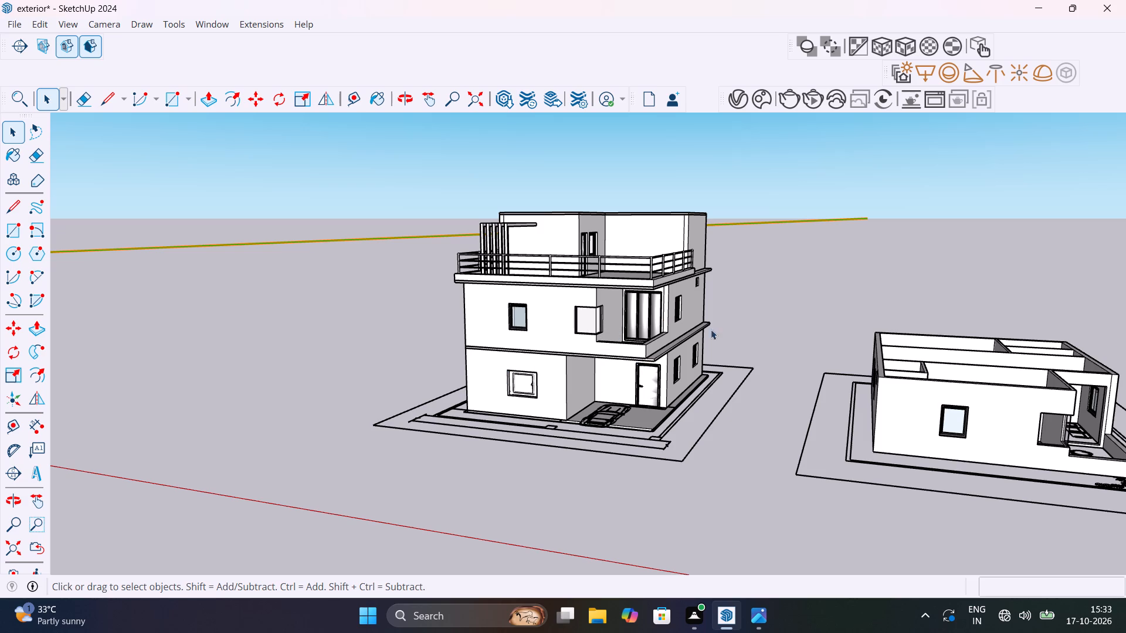
pyautogui.moveTo(751, 338); pyautogui.dragTo(759, 445, button='middle')
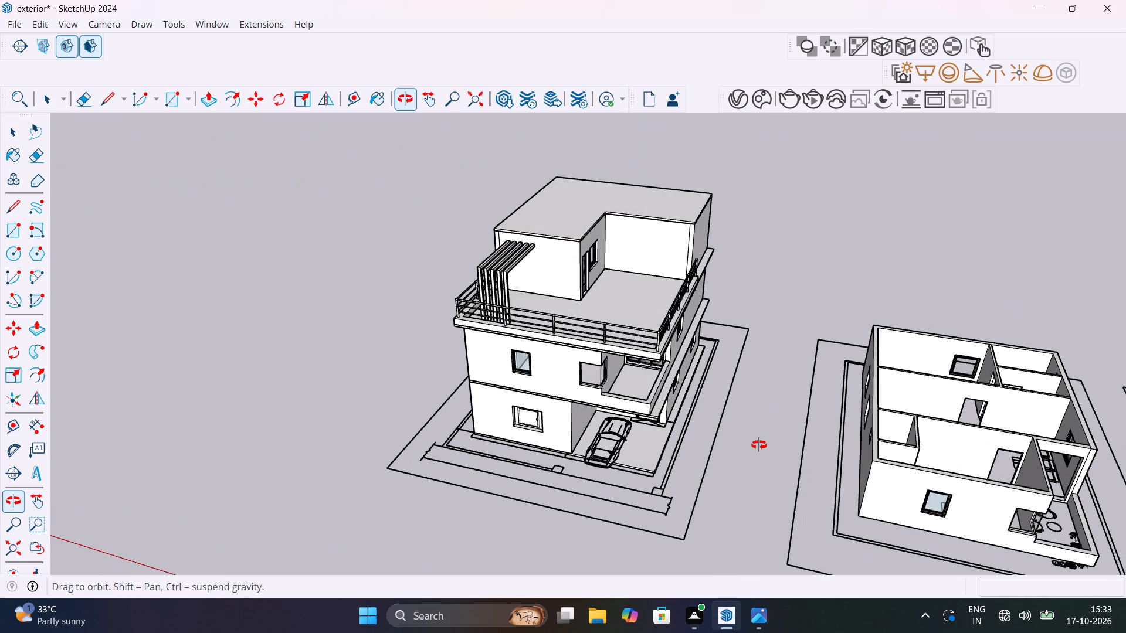
pyautogui.moveTo(759, 445); pyautogui.dragTo(757, 445, button='middle')
pyautogui.scroll(2, 690, 415)
pyautogui.moveTo(675, 369); pyautogui.dragTo(661, 353, button='middle')
pyautogui.scroll(-1, 669, 361)
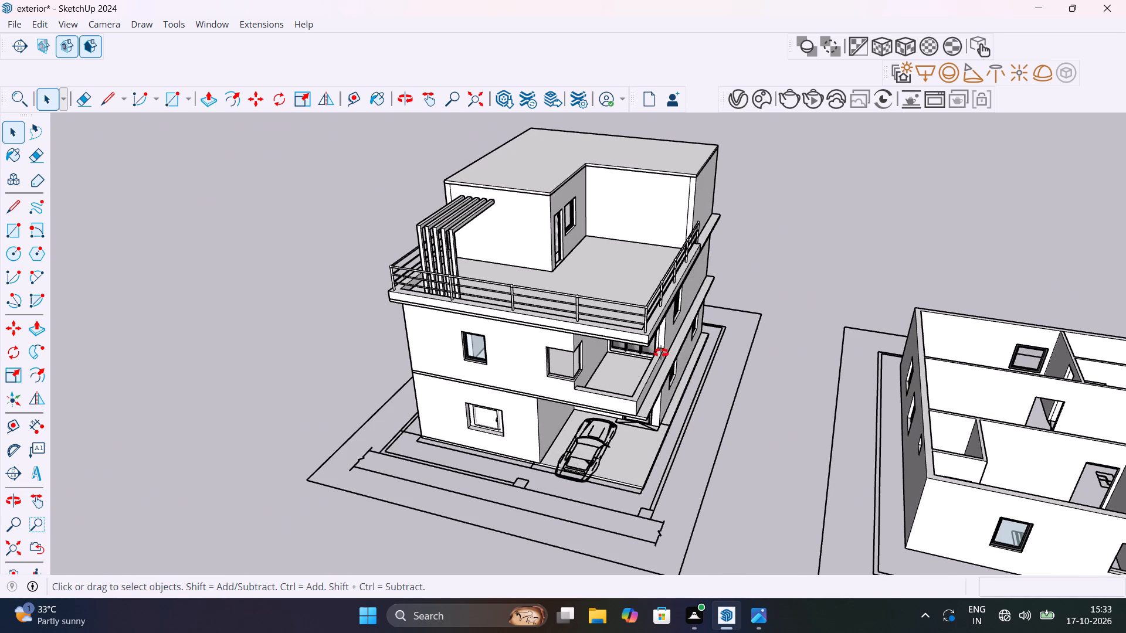
pyautogui.moveTo(661, 353); pyautogui.dragTo(627, 326, button='middle')
pyautogui.scroll(2, 645, 339)
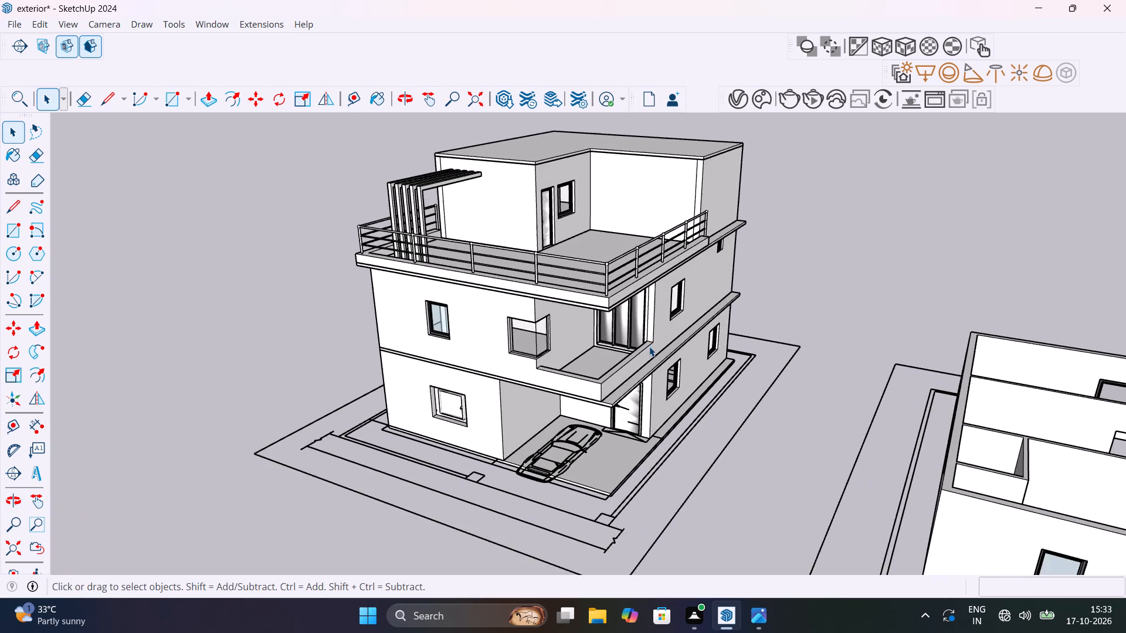
pyautogui.scroll(-1, 649, 346)
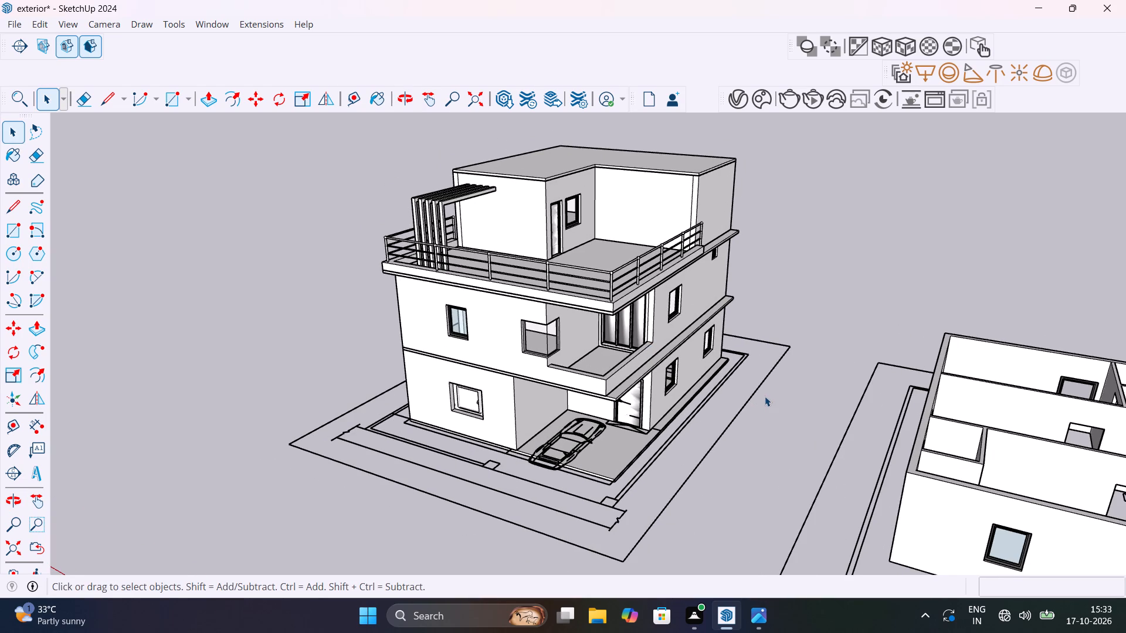
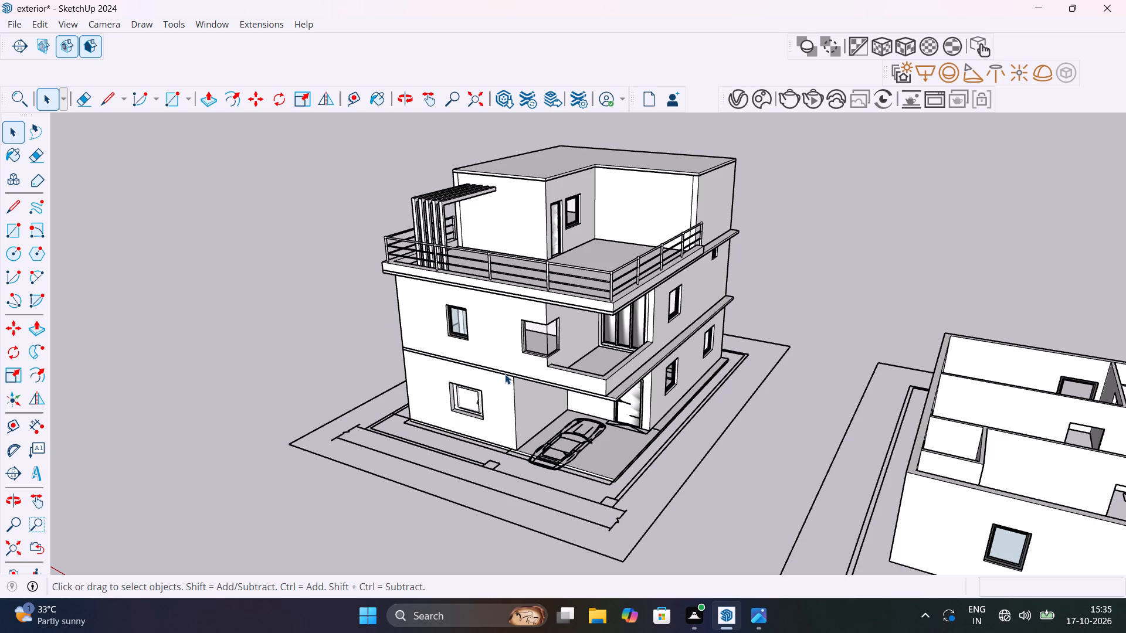
# Examine the three-storey house's front and side facades from high and low angles, including the pergola, terrace railing, corner balcony and car porch.
pyautogui.scroll(3, 546, 347)
pyautogui.moveTo(558, 353); pyautogui.dragTo(569, 264, button='middle')
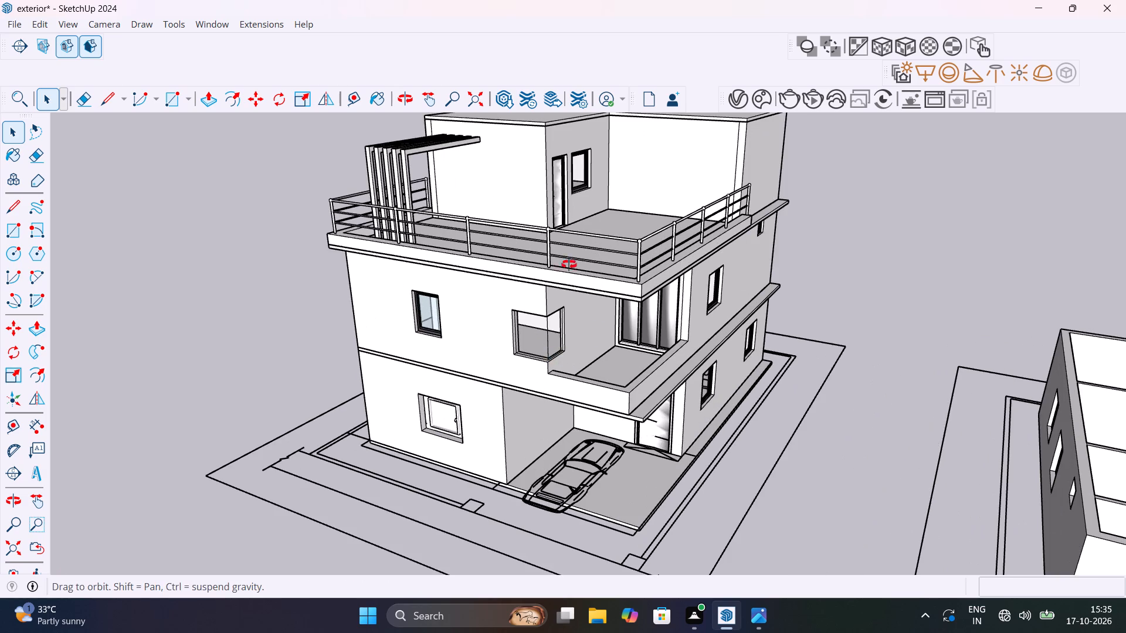
pyautogui.moveTo(569, 264); pyautogui.dragTo(493, 386, button='middle')
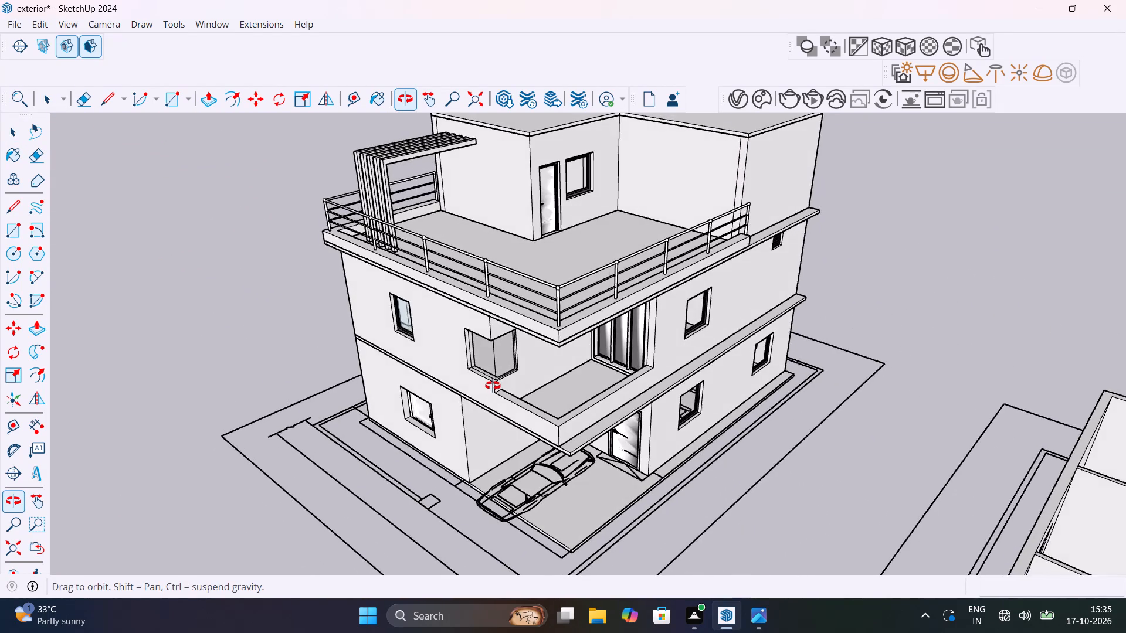
pyautogui.moveTo(493, 386); pyautogui.dragTo(575, 311, button='middle')
pyautogui.scroll(-1, 575, 312)
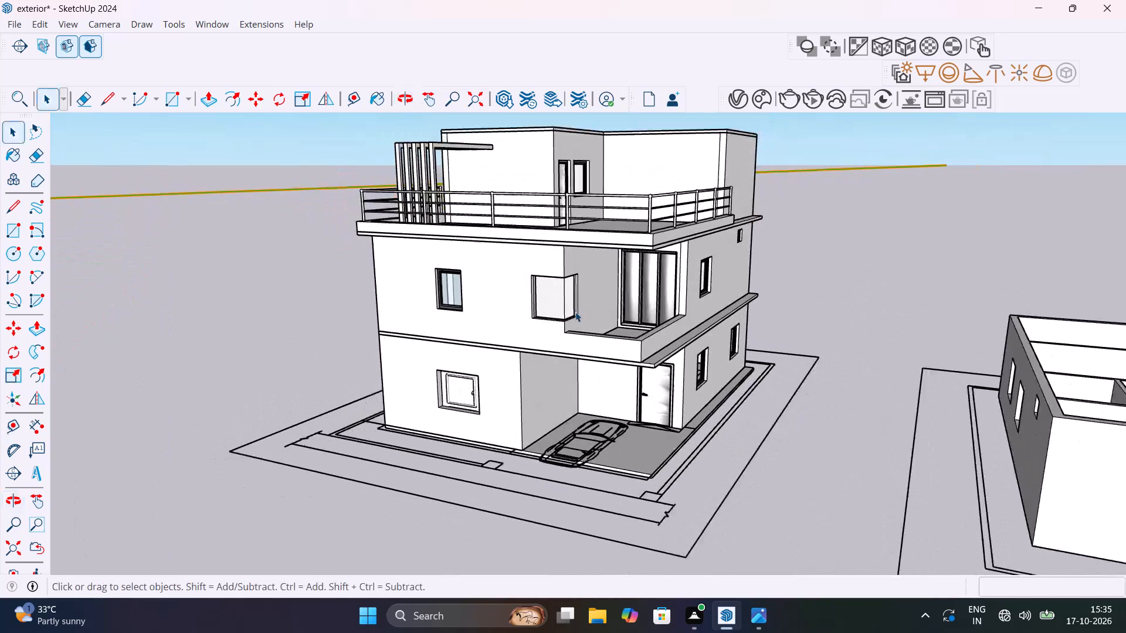
pyautogui.scroll(-2, 575, 312)
pyautogui.moveTo(573, 341); pyautogui.dragTo(547, 401, button='middle')
pyautogui.middleClick(547, 401)
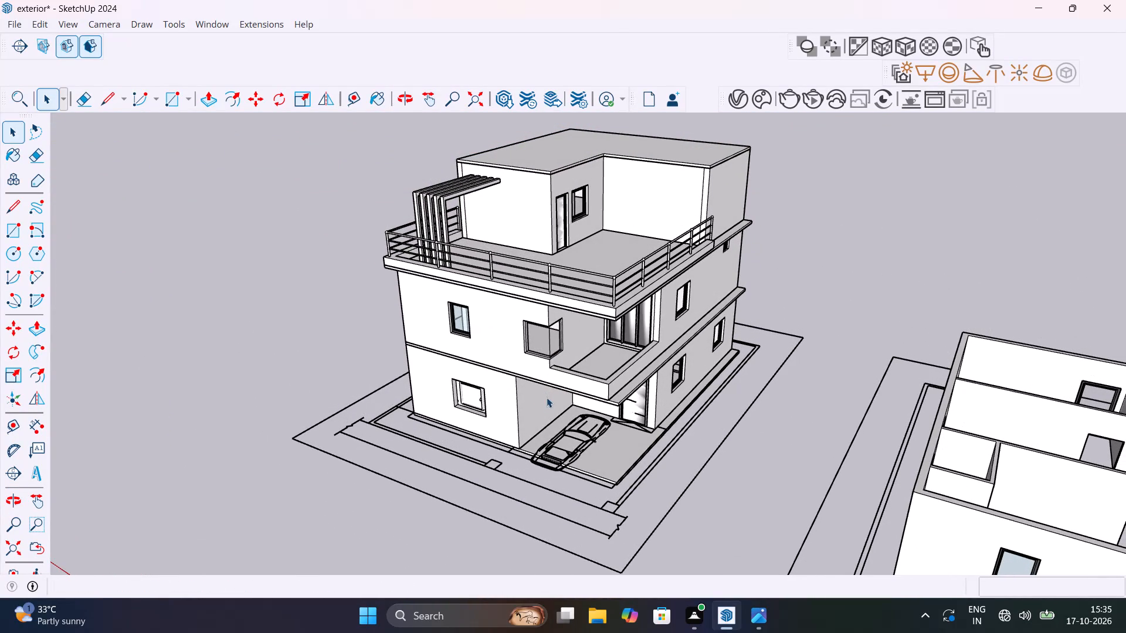
pyautogui.scroll(-2, 543, 386)
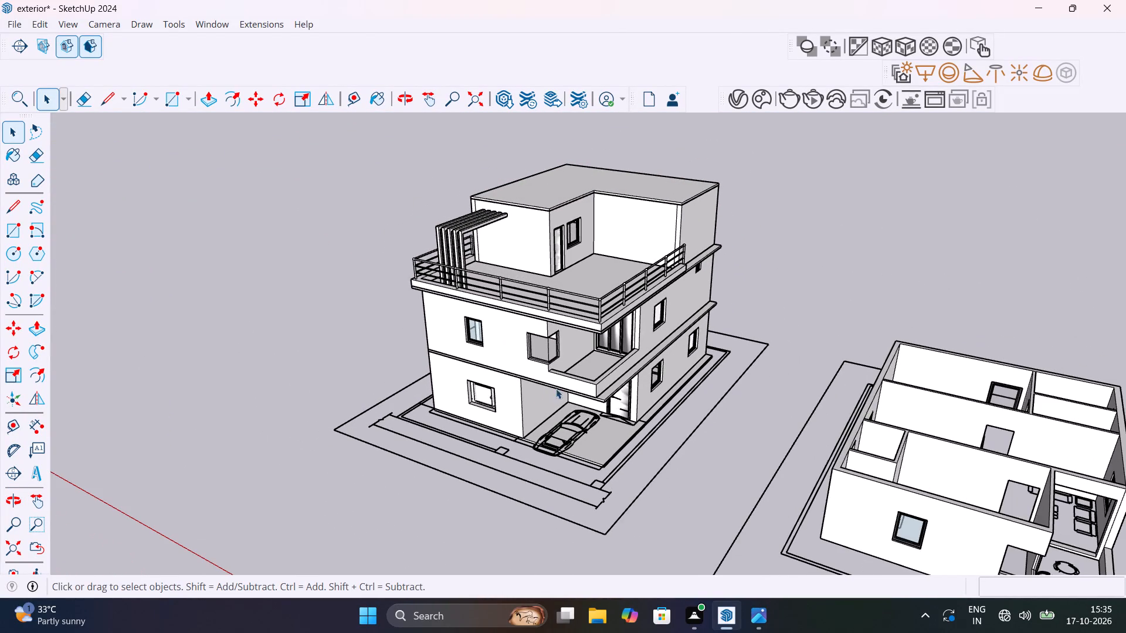
pyautogui.moveTo(591, 396); pyautogui.dragTo(635, 296, button='middle')
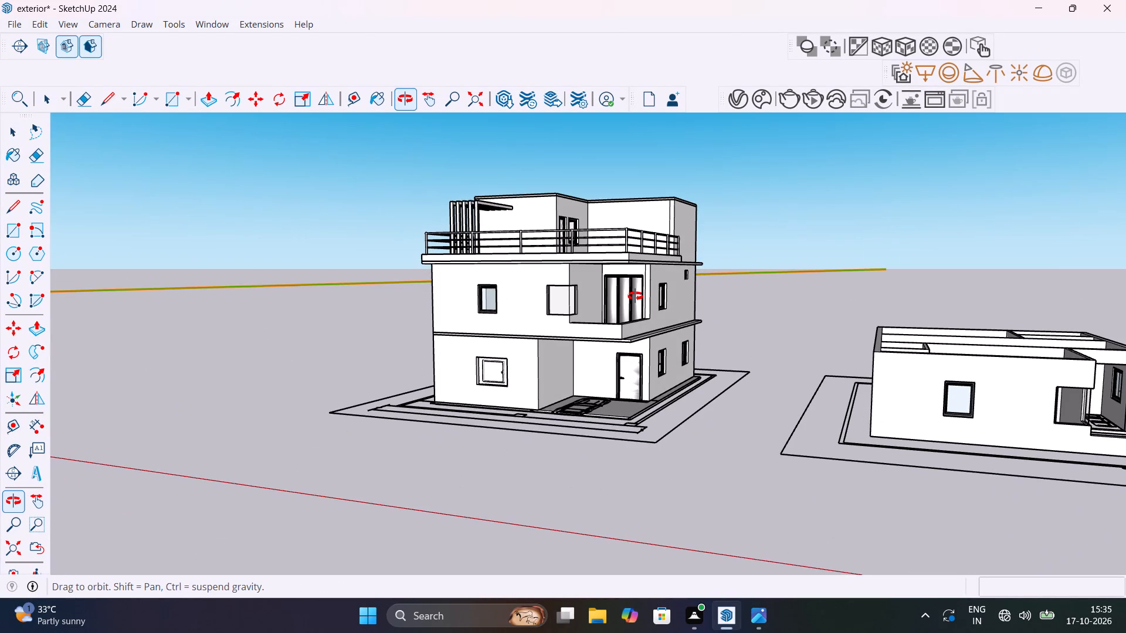
pyautogui.moveTo(635, 296); pyautogui.dragTo(606, 373, button='middle')
pyautogui.scroll(5, 604, 375)
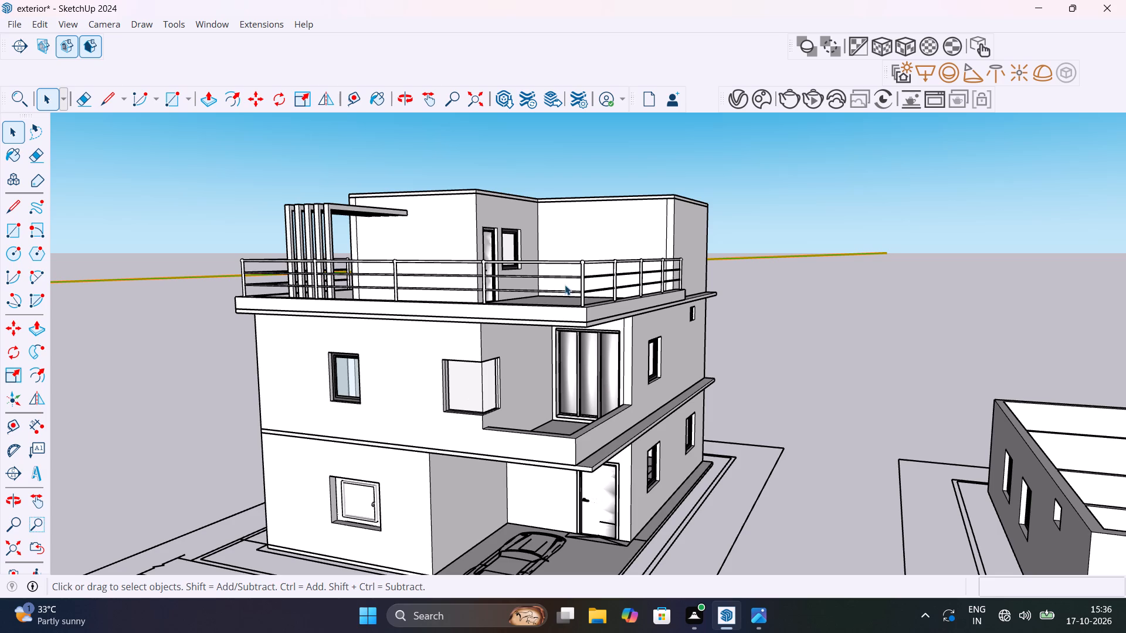
pyautogui.scroll(-4, 688, 424)
pyautogui.moveTo(710, 443); pyautogui.dragTo(704, 441, button='middle')
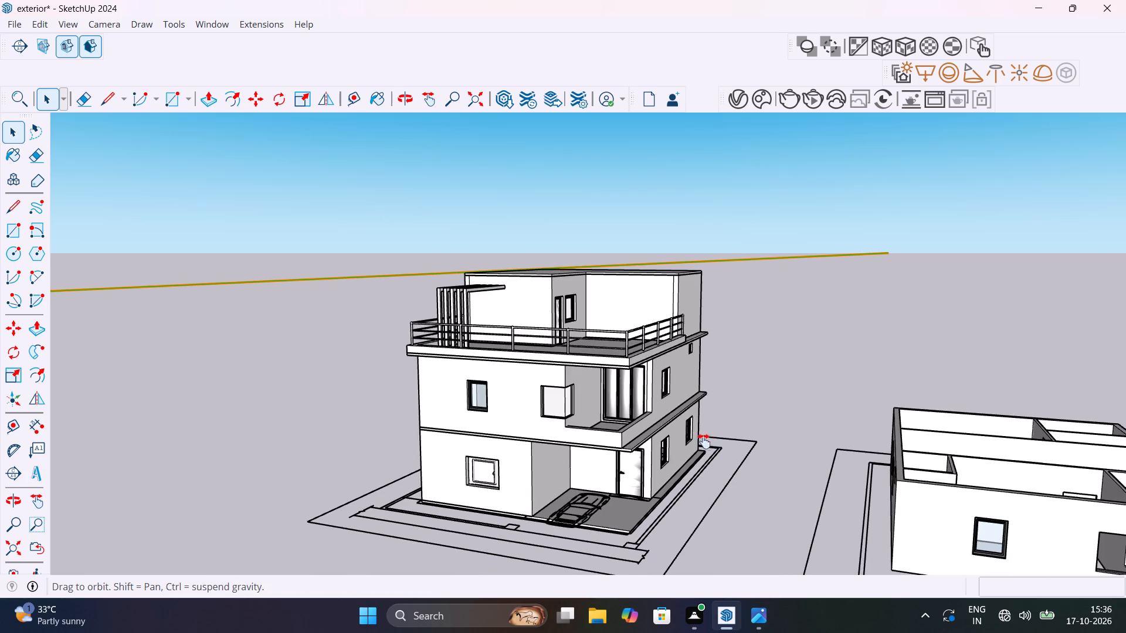
pyautogui.moveTo(704, 441); pyautogui.dragTo(671, 451, button='middle')
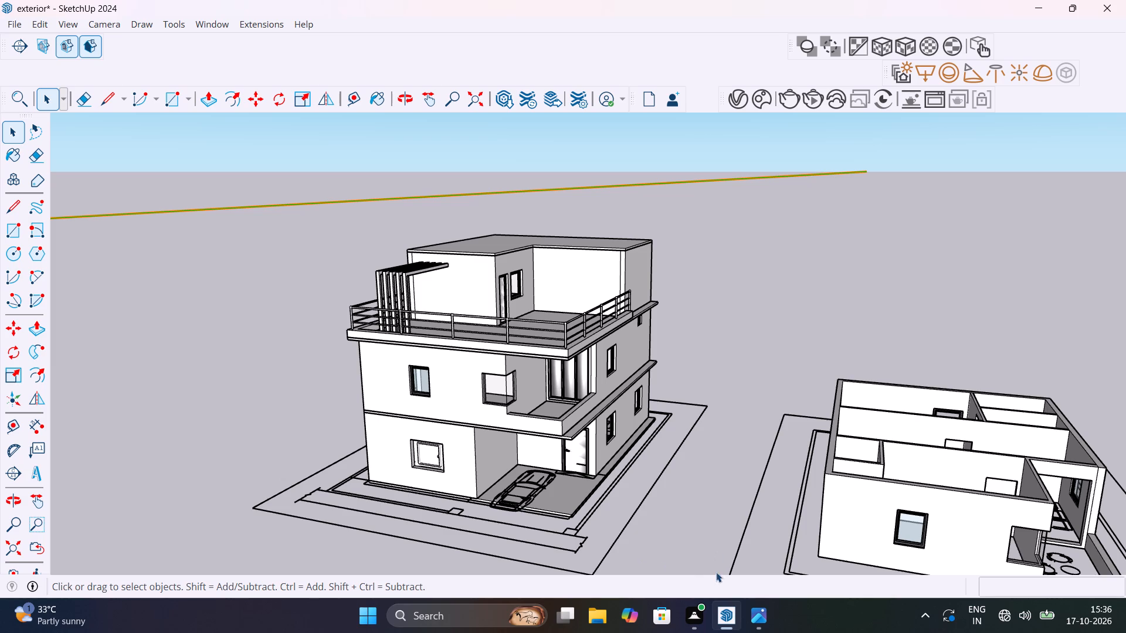
pyautogui.scroll(3, 450, 421)
pyautogui.moveTo(502, 434); pyautogui.dragTo(603, 460, button='middle')
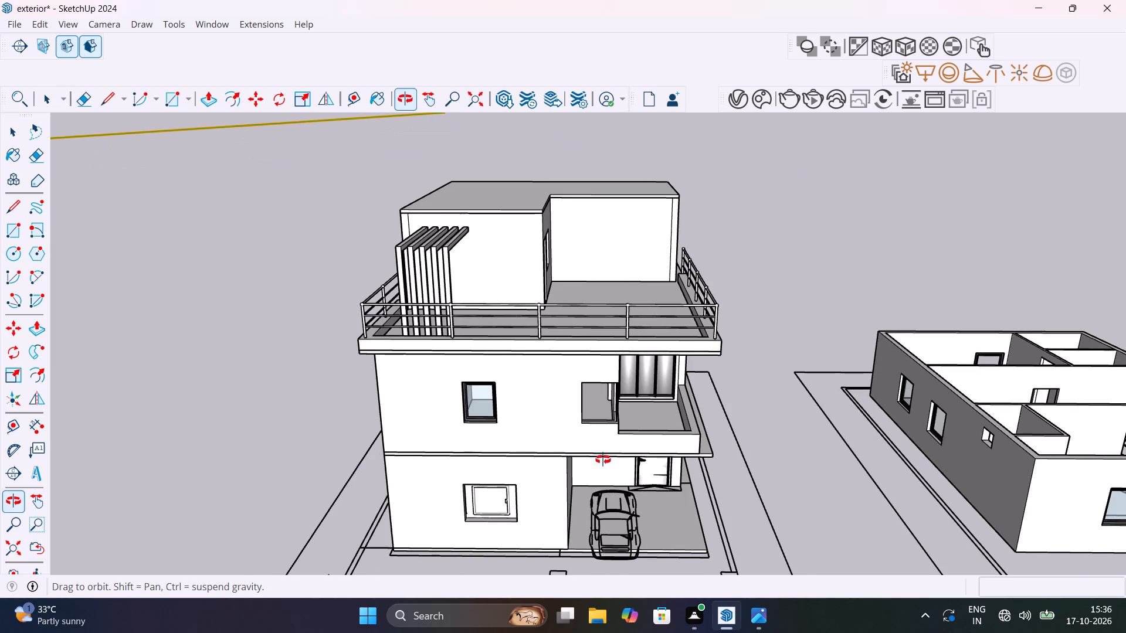
pyautogui.moveTo(603, 460); pyautogui.dragTo(399, 423, button='middle')
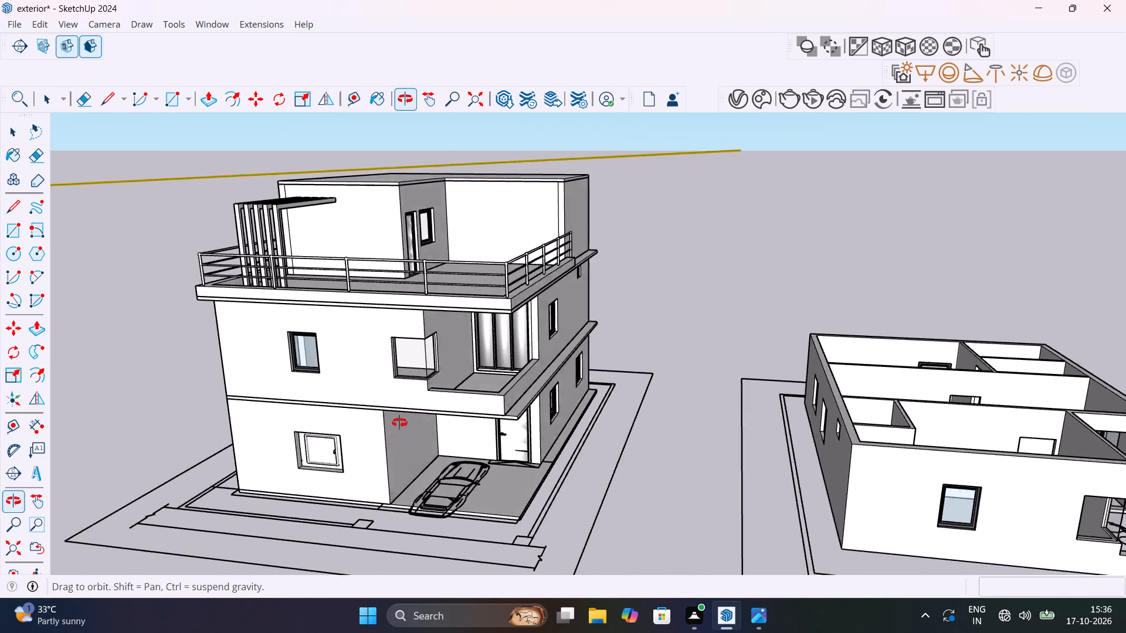
pyautogui.moveTo(399, 423); pyautogui.dragTo(388, 422, button='middle')
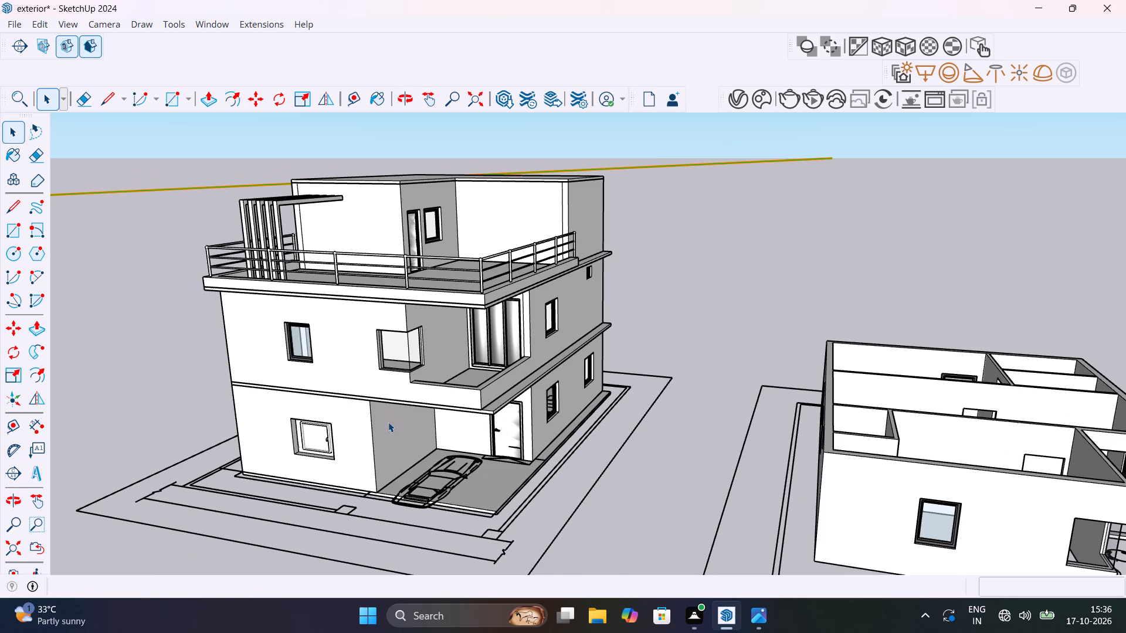
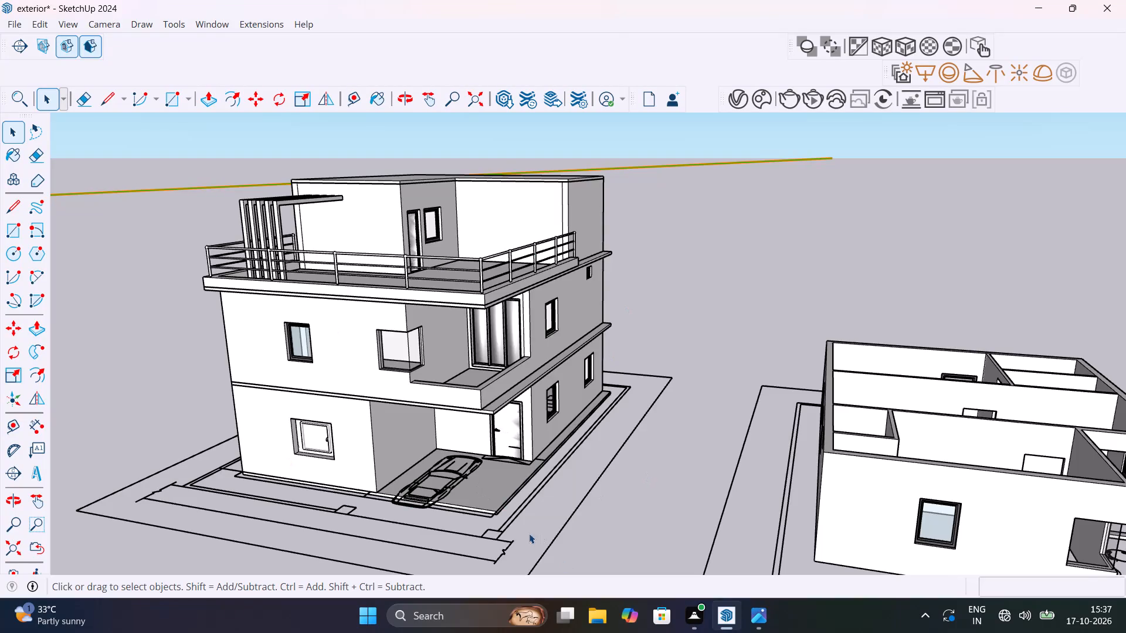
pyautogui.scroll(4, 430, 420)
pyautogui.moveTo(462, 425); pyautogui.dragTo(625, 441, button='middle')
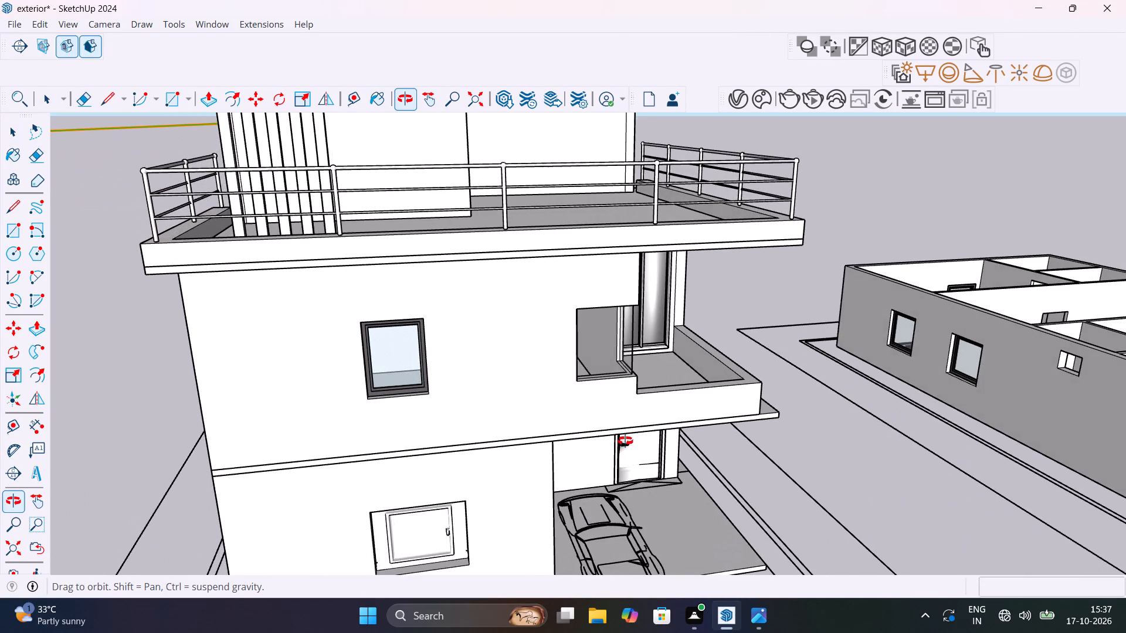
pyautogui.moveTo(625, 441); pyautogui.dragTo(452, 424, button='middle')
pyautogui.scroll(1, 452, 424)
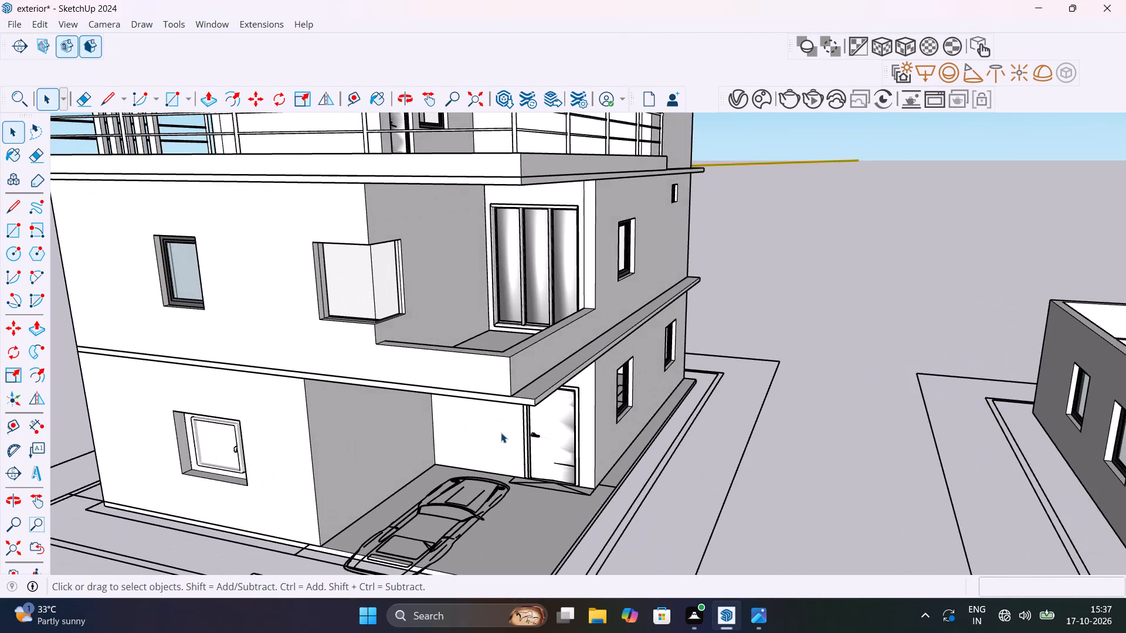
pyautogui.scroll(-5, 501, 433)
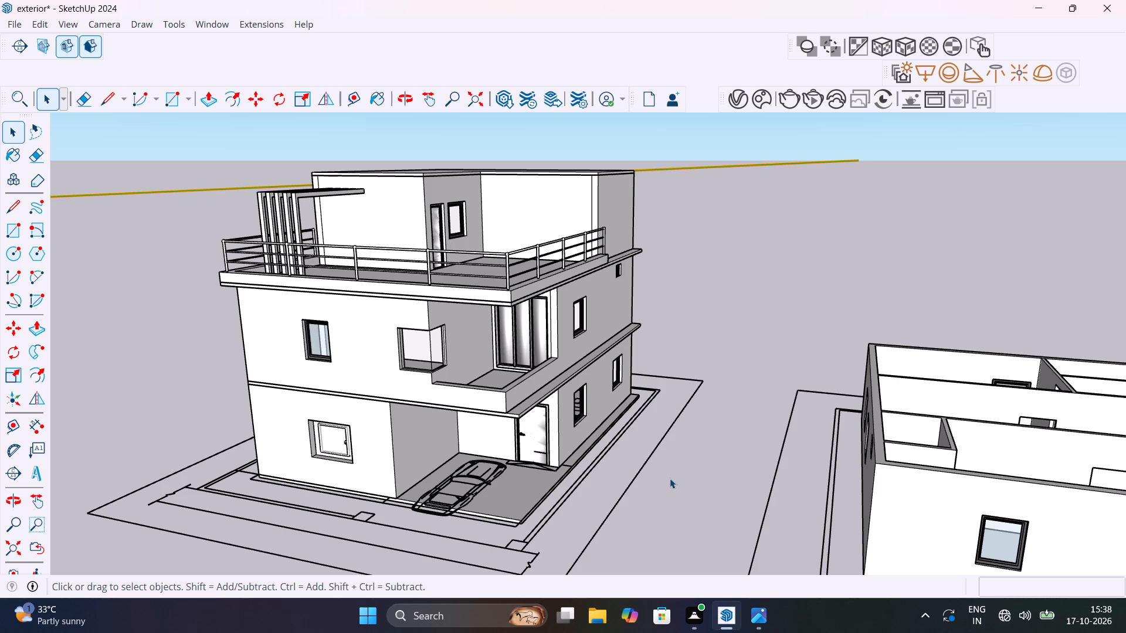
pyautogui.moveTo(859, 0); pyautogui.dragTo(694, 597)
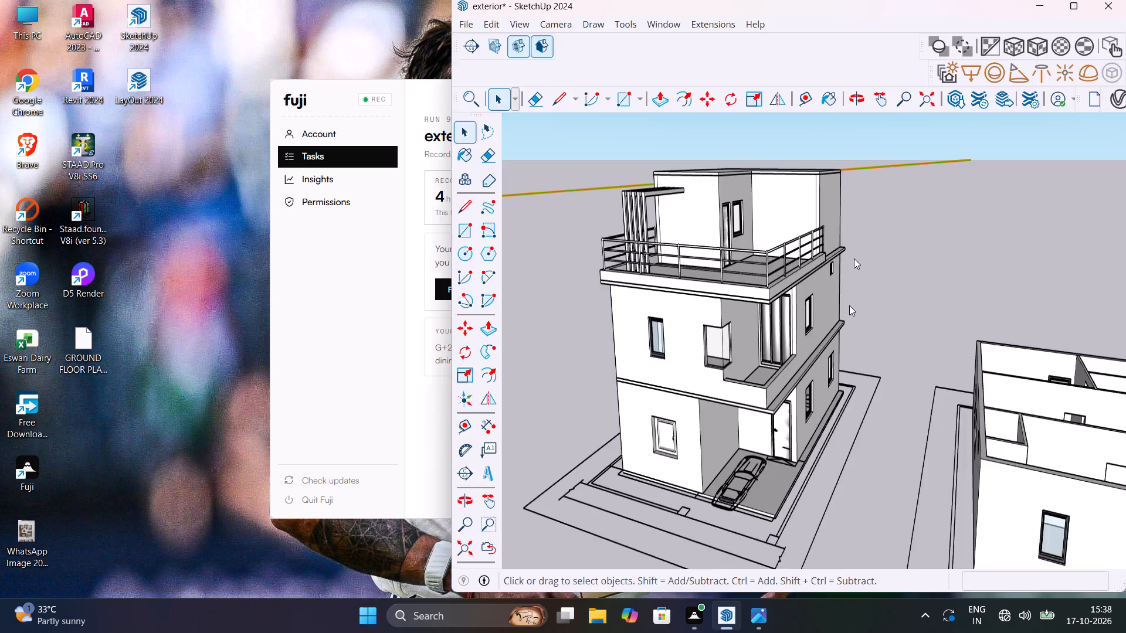
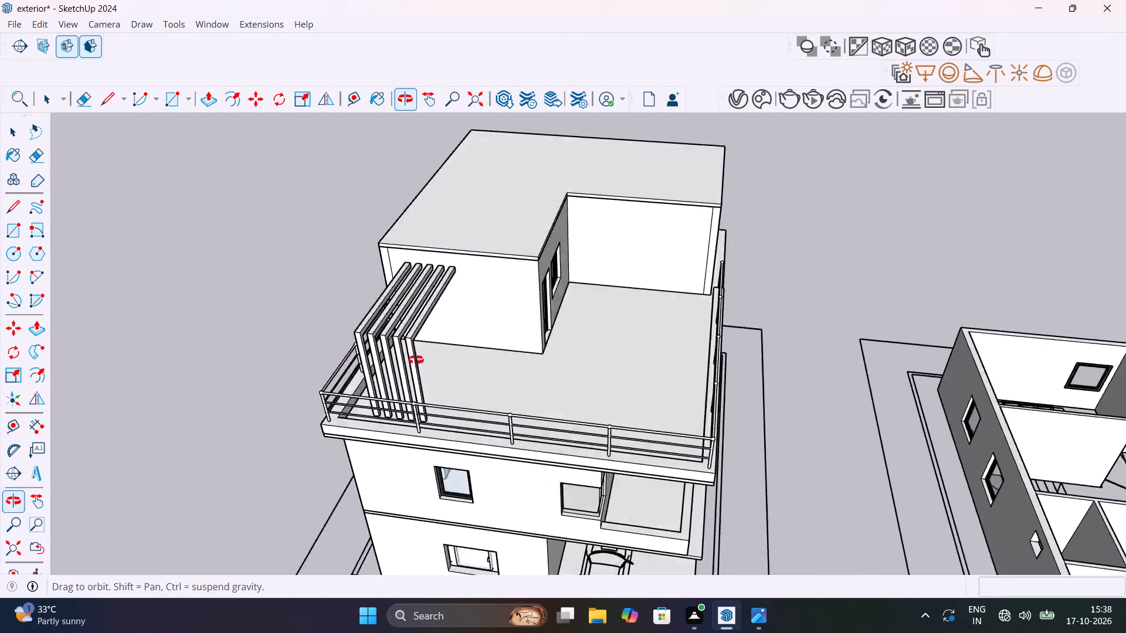
# Examine the house exterior from several angles, including the terrace, pergola, railing, corner balcony and car porch.
pyautogui.moveTo(416, 360); pyautogui.dragTo(471, 380, button='middle')
pyautogui.scroll(4, 417, 457)
pyautogui.scroll(-2, 417, 448)
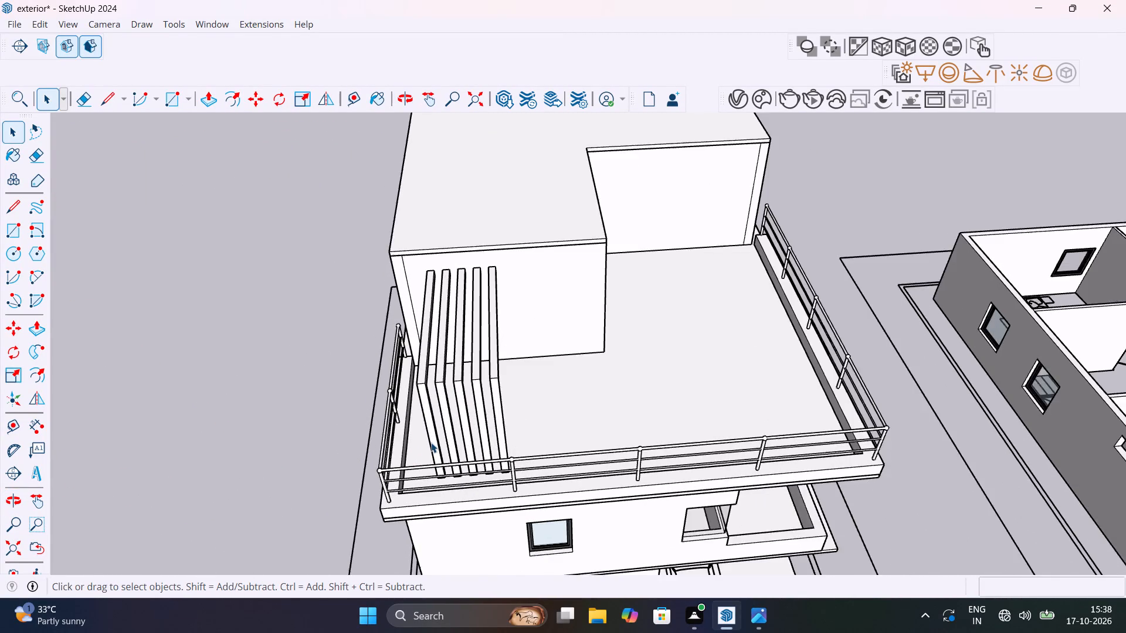
pyautogui.scroll(-1, 453, 443)
pyautogui.keyDown('shift'); pyautogui.moveTo(510, 448); pyautogui.dragTo(629, 423, button='middle'); pyautogui.keyUp('shift')
pyautogui.moveTo(629, 422); pyautogui.dragTo(541, 377, button='middle')
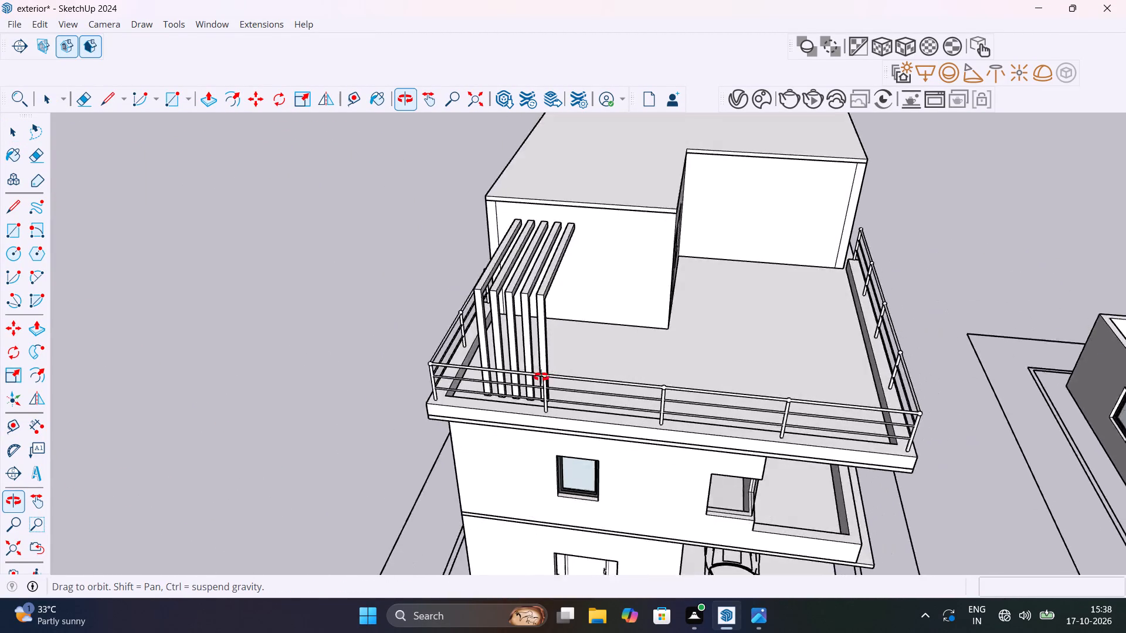
pyautogui.moveTo(541, 377); pyautogui.dragTo(384, 324, button='middle')
pyautogui.scroll(-3, 507, 298)
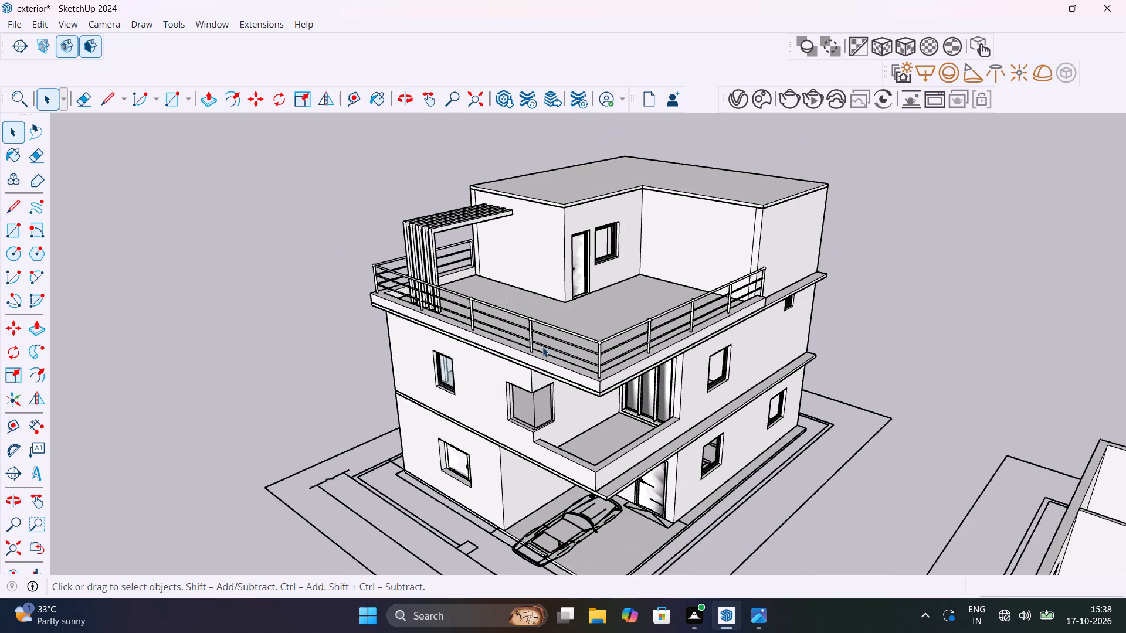
pyautogui.moveTo(541, 343); pyautogui.dragTo(514, 399, button='middle')
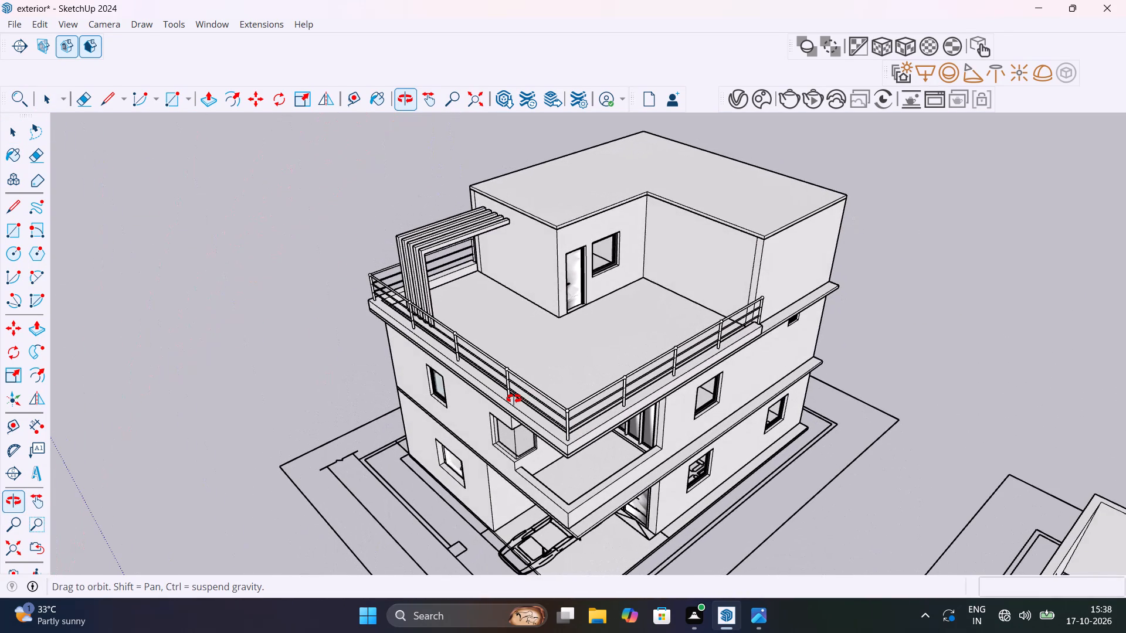
pyautogui.moveTo(514, 399); pyautogui.dragTo(547, 357, button='middle')
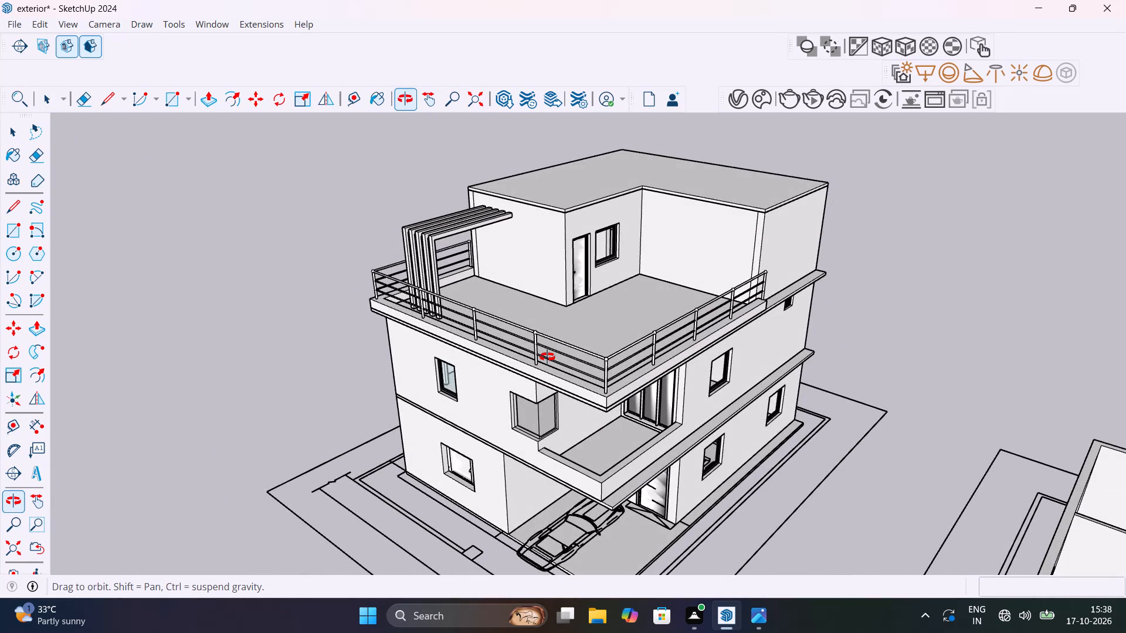
pyautogui.moveTo(547, 357); pyautogui.dragTo(426, 177, button='middle')
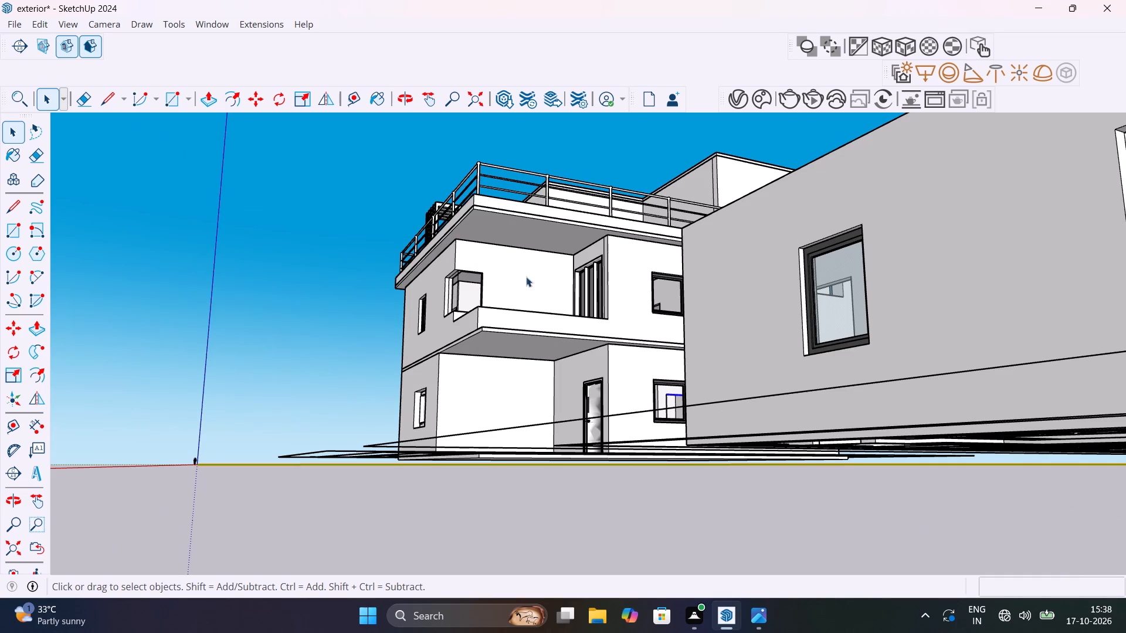
# Open the top-floor roof slab for editing and extrude its edge face on the pergola side outward by 5".
pyautogui.moveTo(526, 276); pyautogui.dragTo(691, 446, button='middle')
pyautogui.scroll(9, 636, 159)
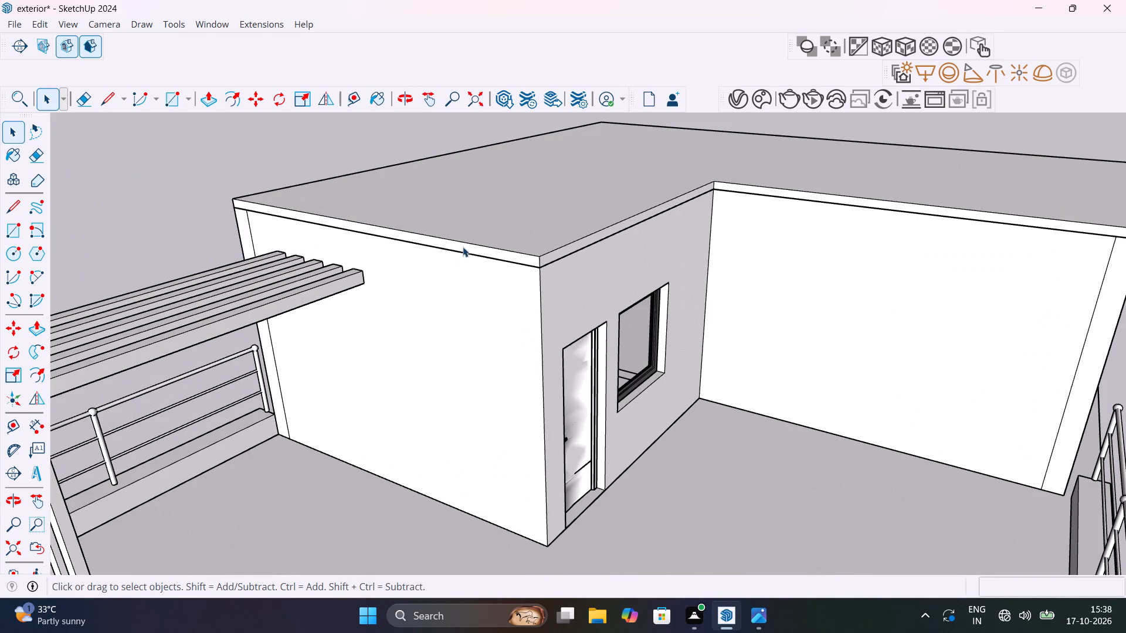
pyautogui.doubleClick(463, 246)
pyautogui.doubleClick(497, 254)
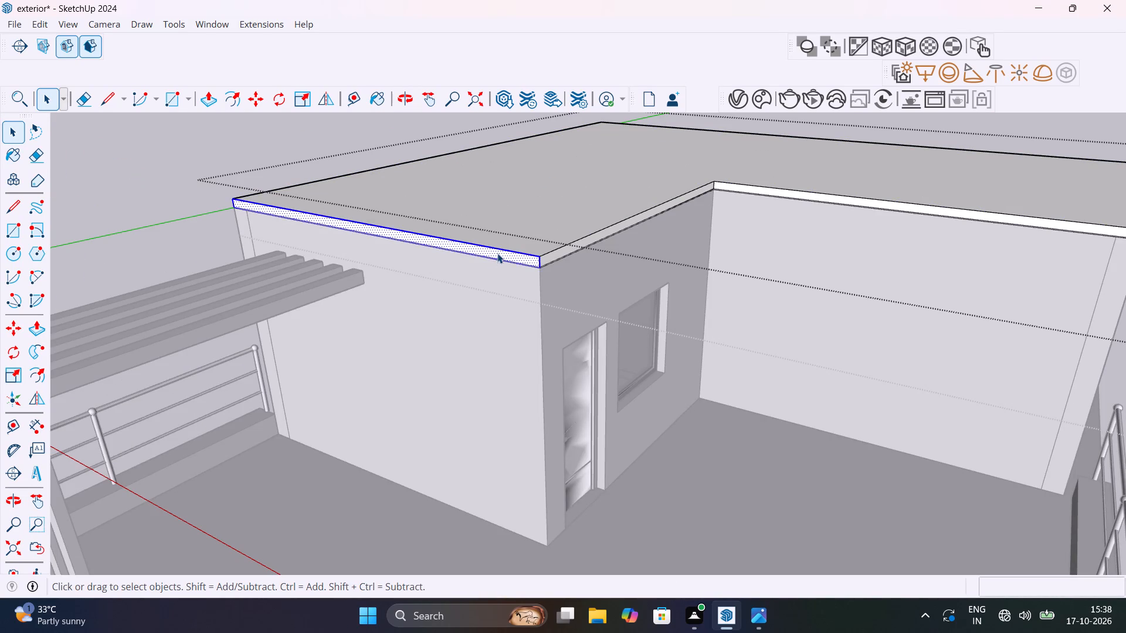
pyautogui.scroll(3, 509, 257)
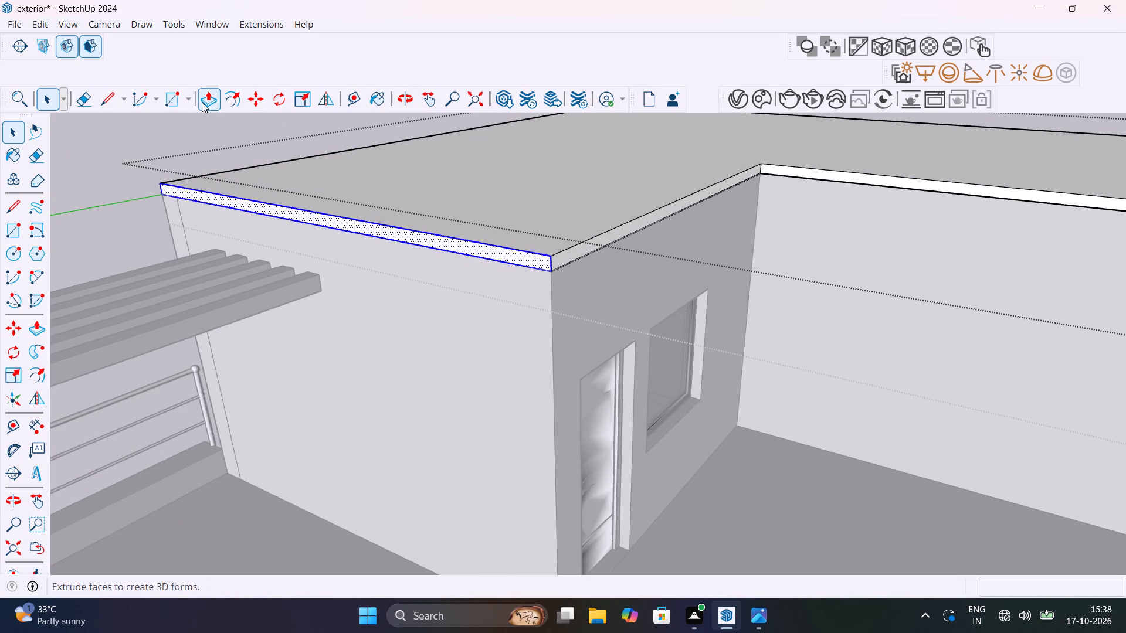
pyautogui.click(202, 102)
pyautogui.scroll(2, 528, 256)
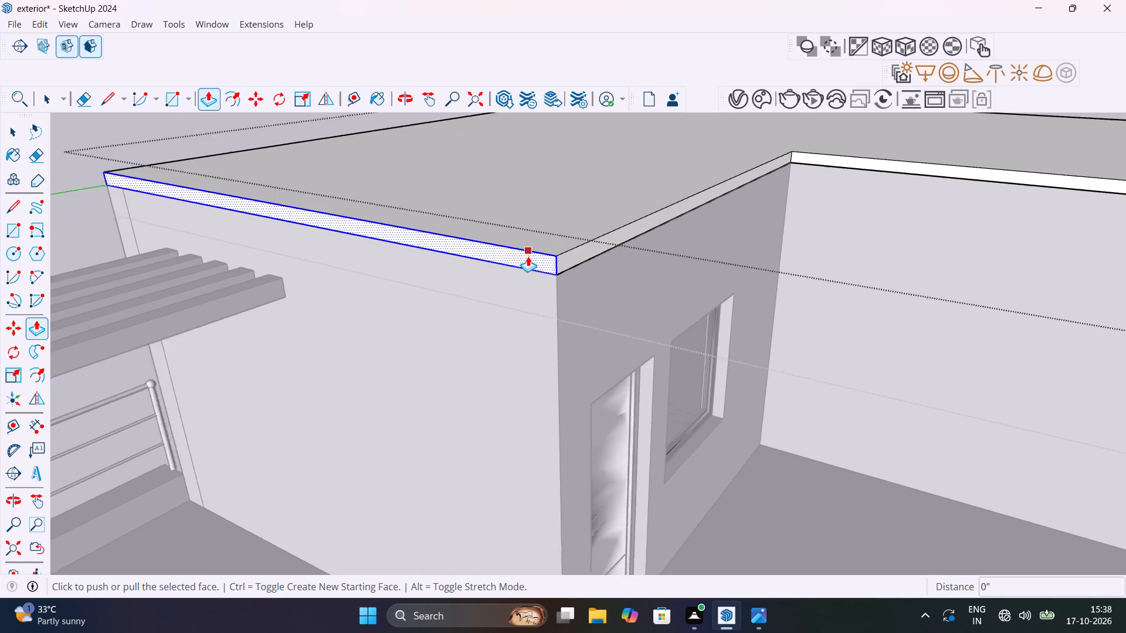
pyautogui.scroll(3, 528, 256)
pyautogui.click(537, 257)
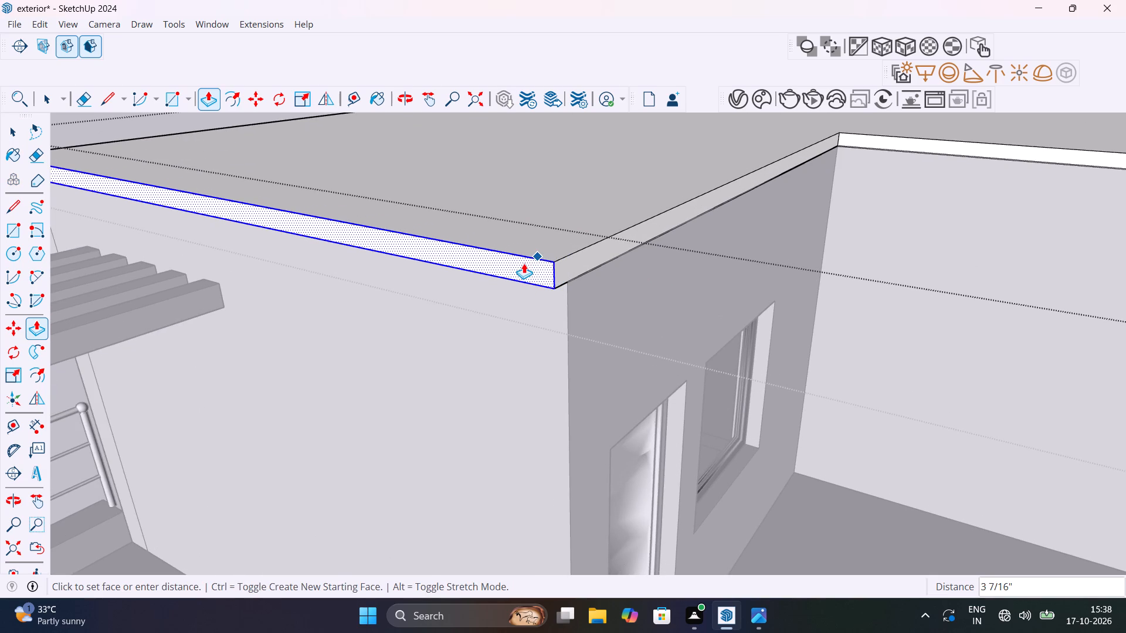
pyautogui.scroll(-4, 521, 264)
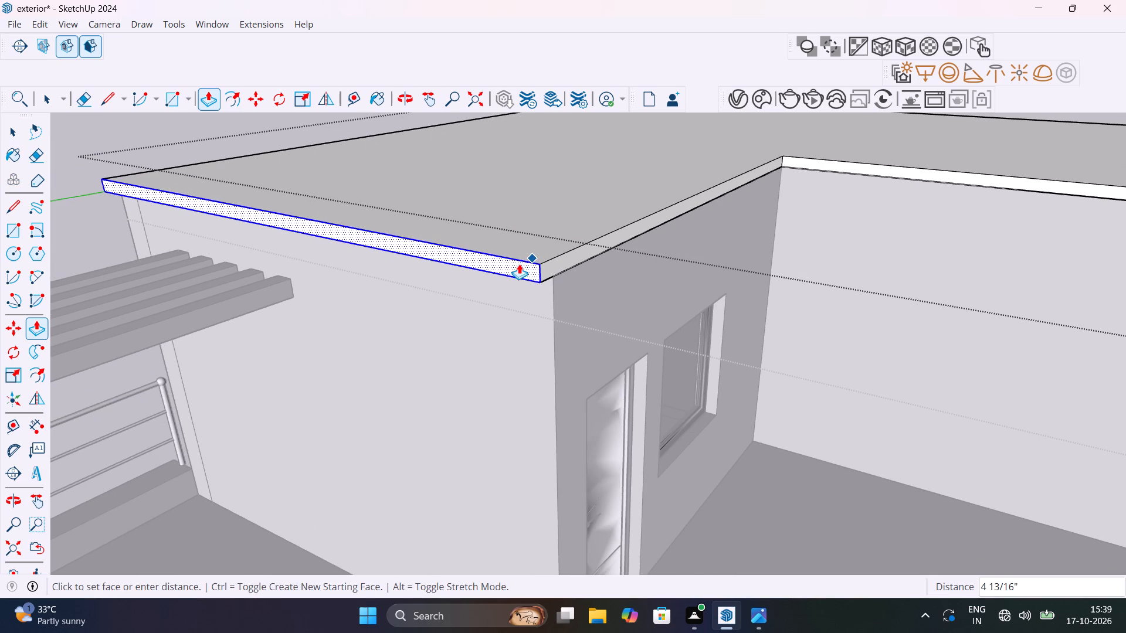
pyautogui.press('5')
pyautogui.hotkey('shift', '"')
pyautogui.press('Return')
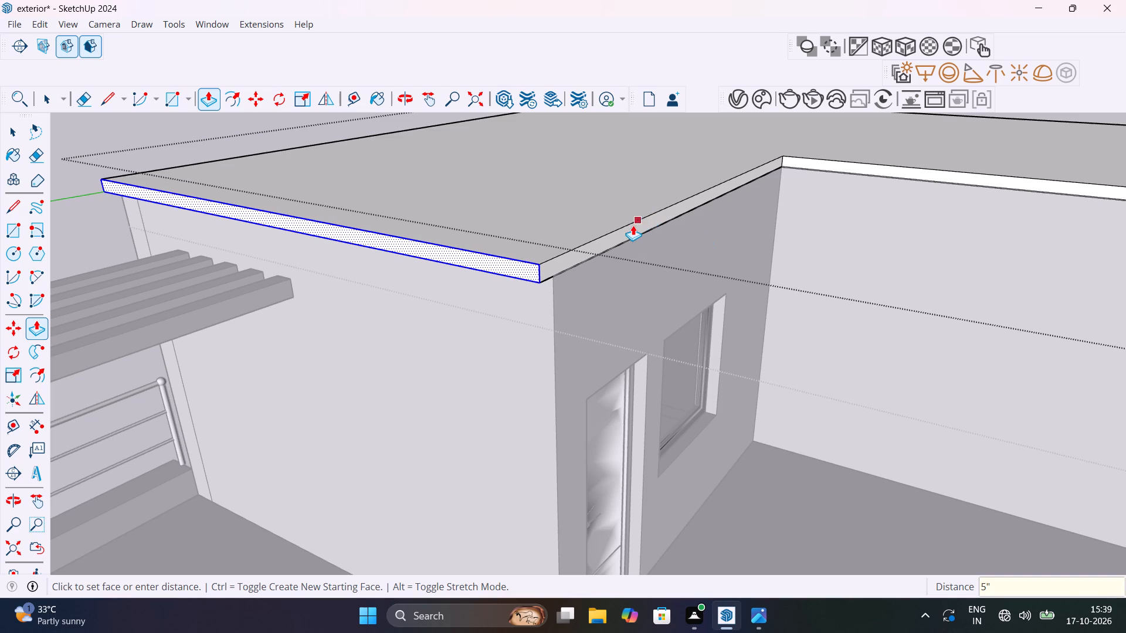
pyautogui.press('space')
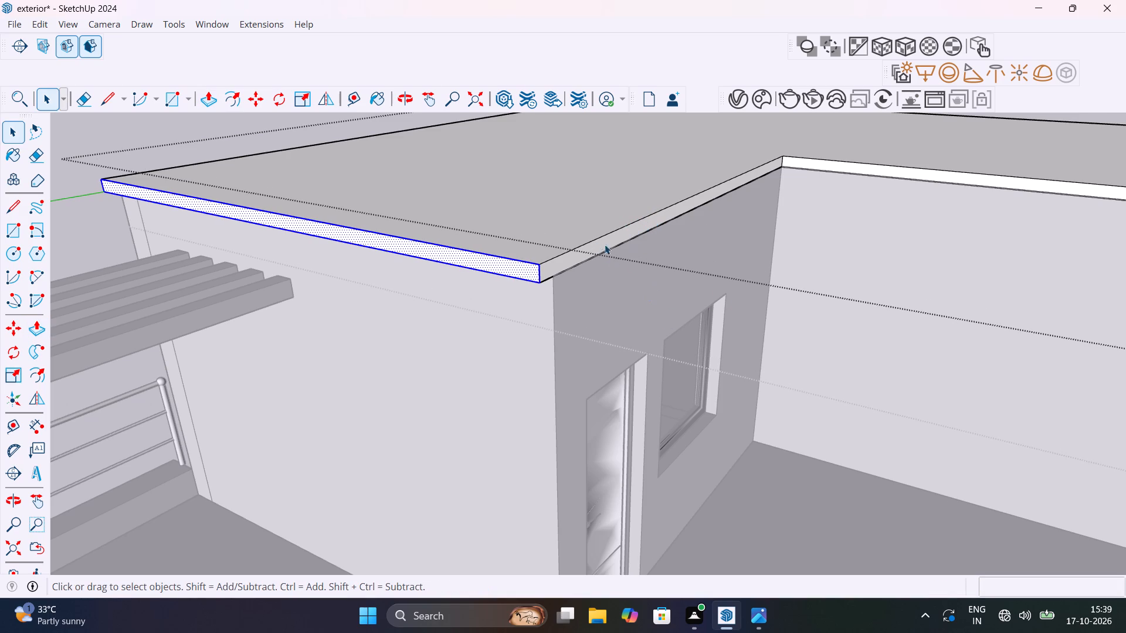
# Extrude the roof slab's edge face above the terrace door and window outward by 5".
pyautogui.doubleClick(609, 242)
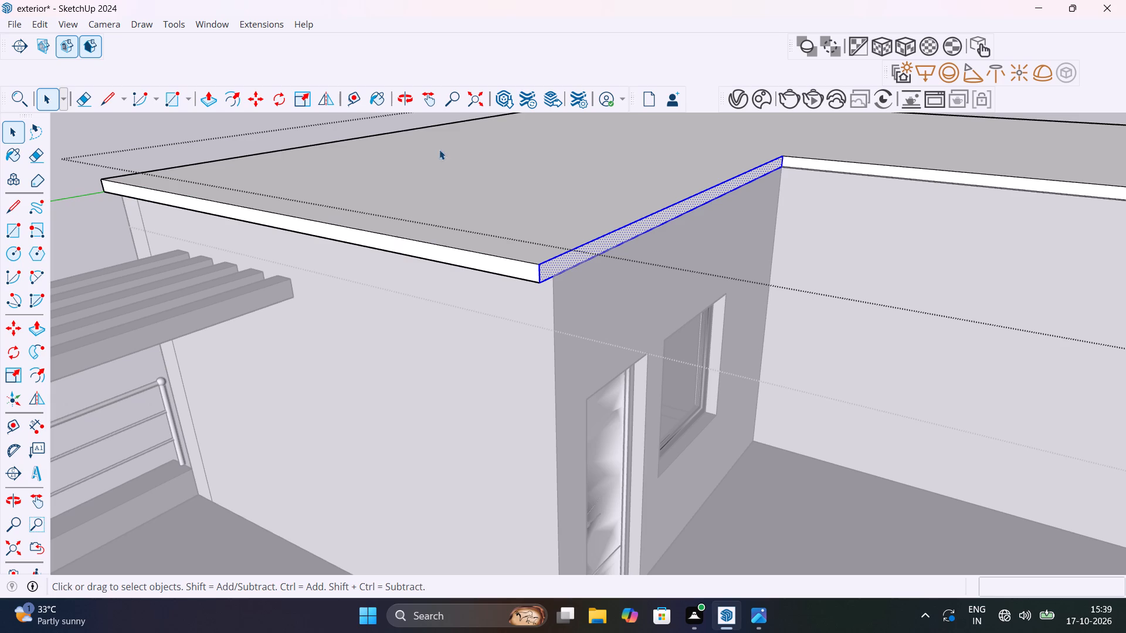
pyautogui.click(212, 99)
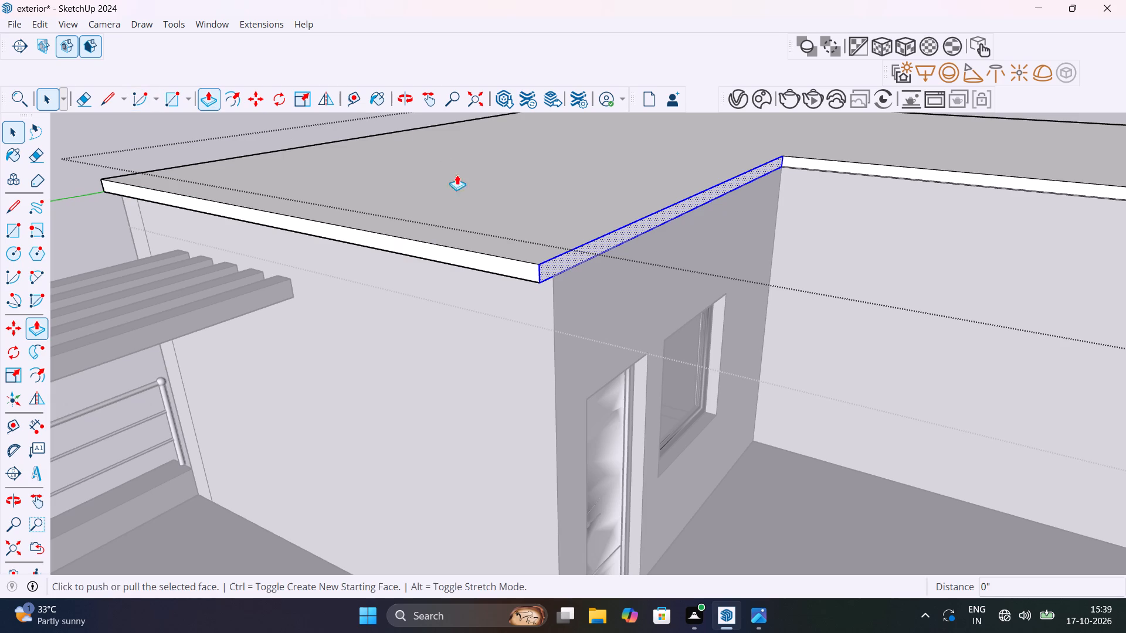
pyautogui.click(638, 220)
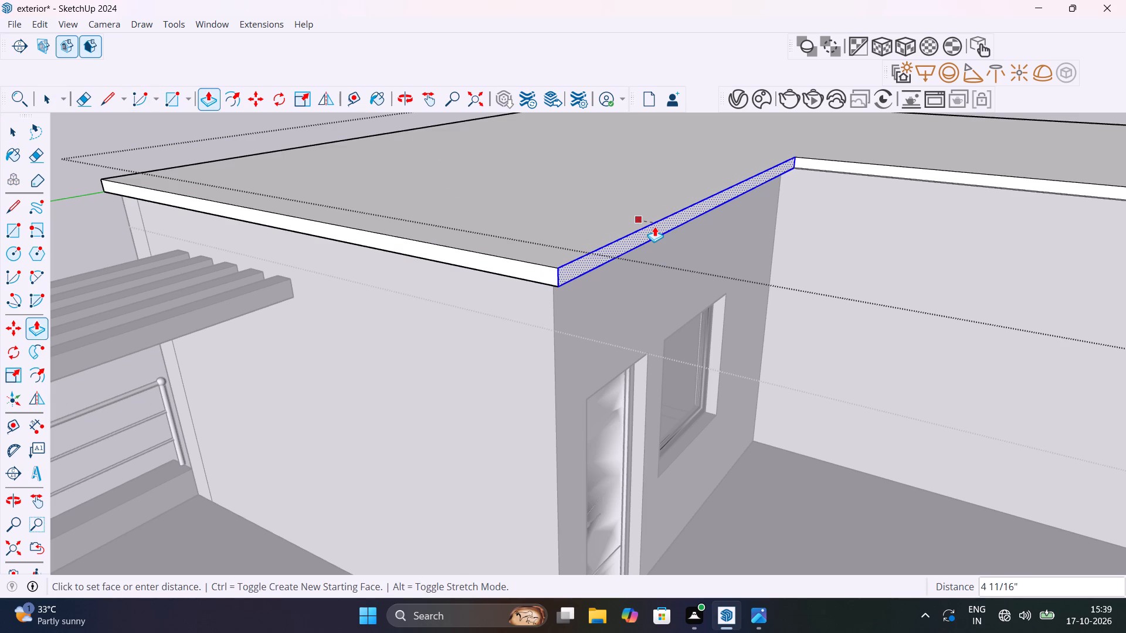
pyautogui.write('5"')
pyautogui.press('Return')
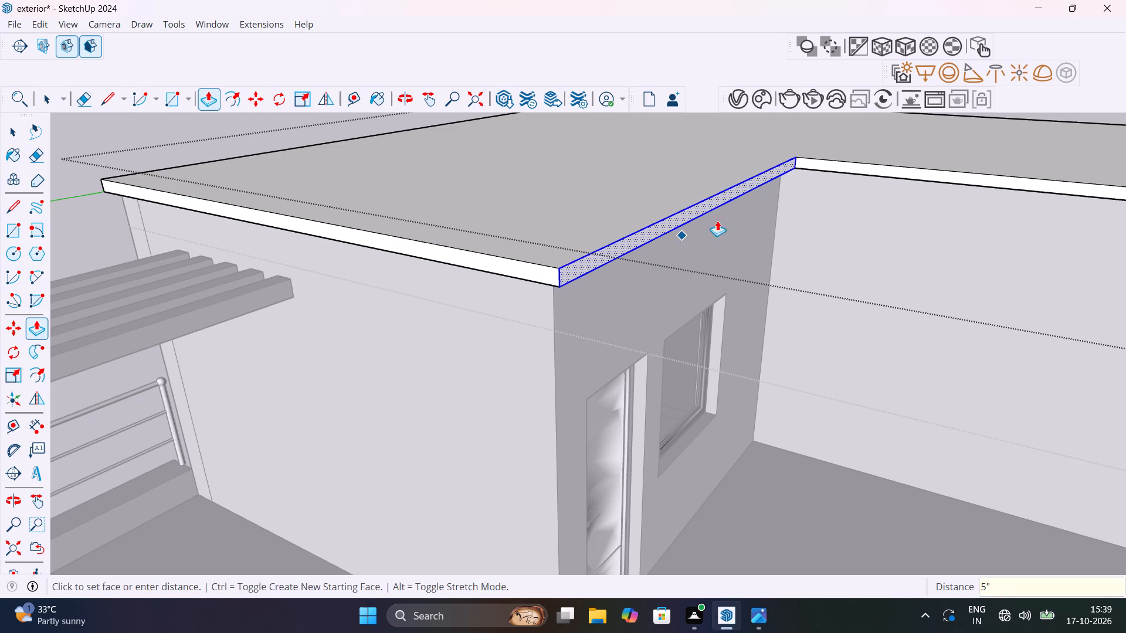
pyautogui.press('space')
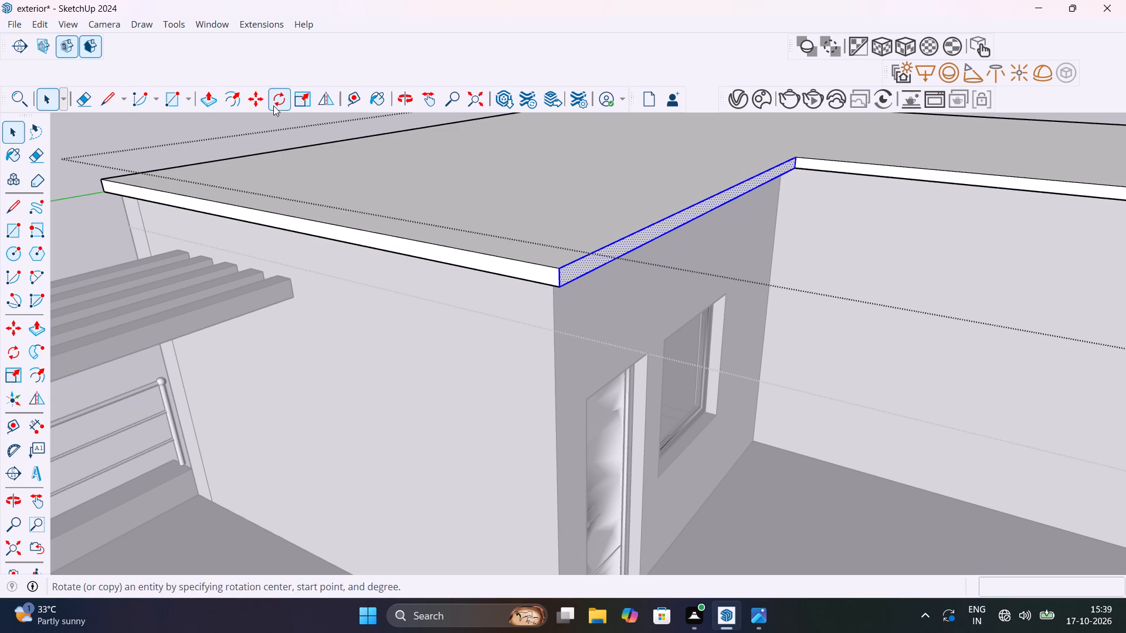
# Extrude the roof slab's edge face above the recessed blank terrace wall outward by 5".
pyautogui.click(211, 100)
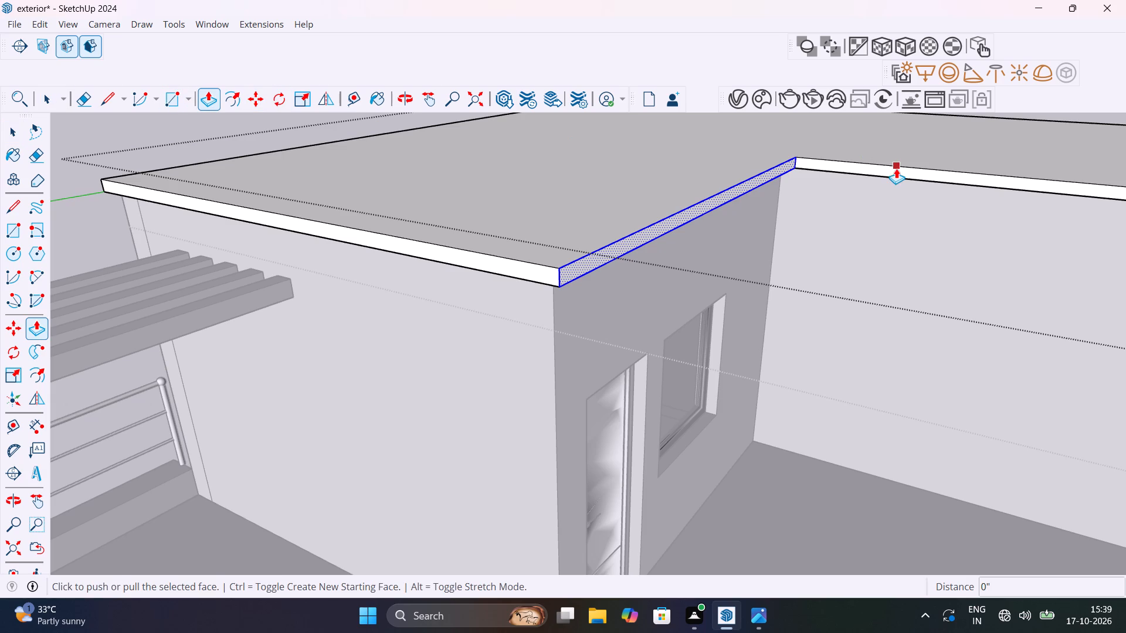
pyautogui.press('space')
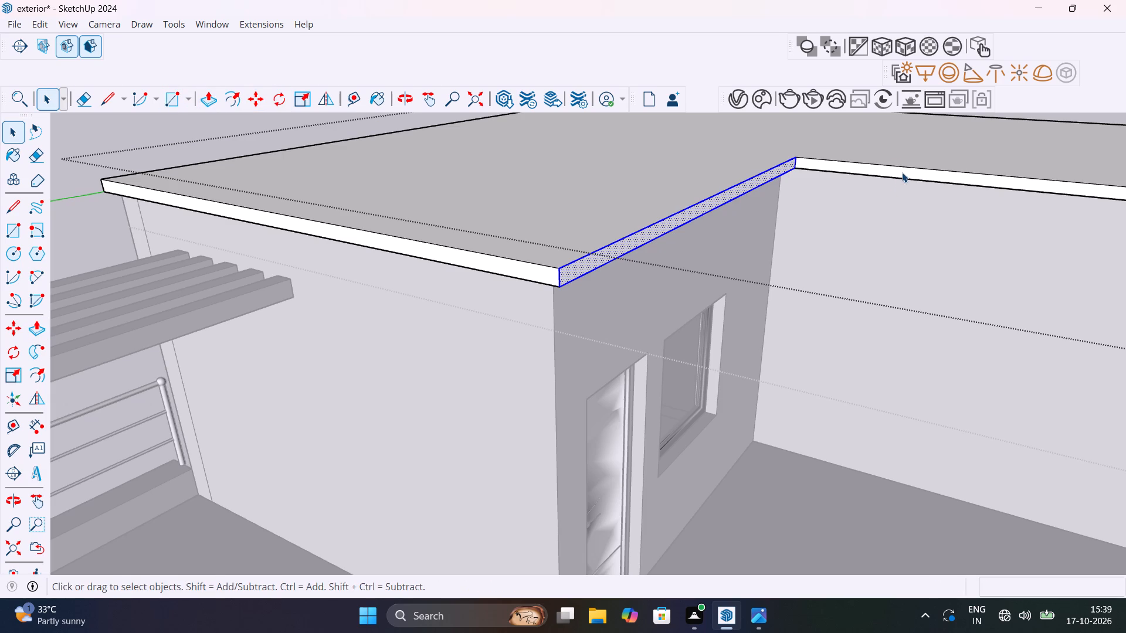
pyautogui.doubleClick(902, 172)
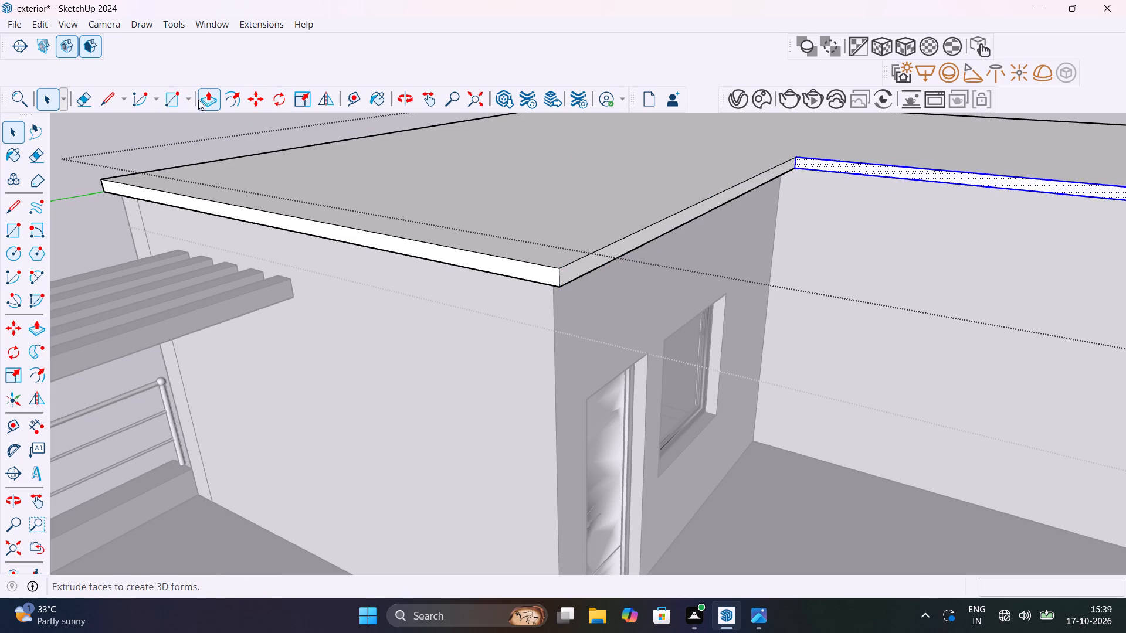
pyautogui.click(201, 98)
pyautogui.click(944, 166)
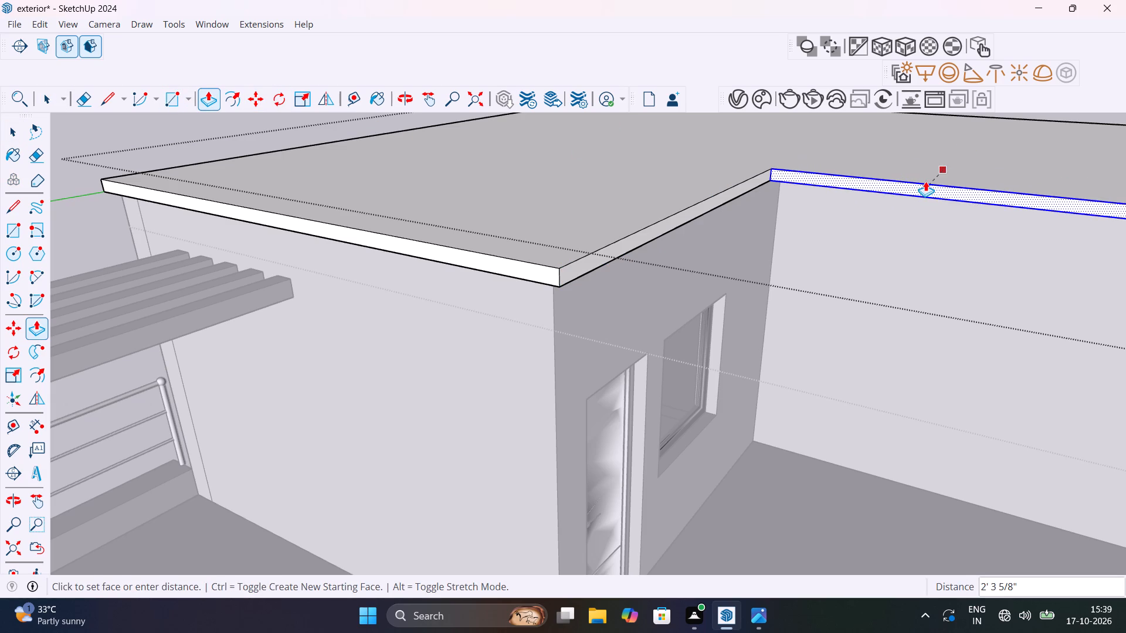
pyautogui.write('5"')
pyautogui.press('Return')
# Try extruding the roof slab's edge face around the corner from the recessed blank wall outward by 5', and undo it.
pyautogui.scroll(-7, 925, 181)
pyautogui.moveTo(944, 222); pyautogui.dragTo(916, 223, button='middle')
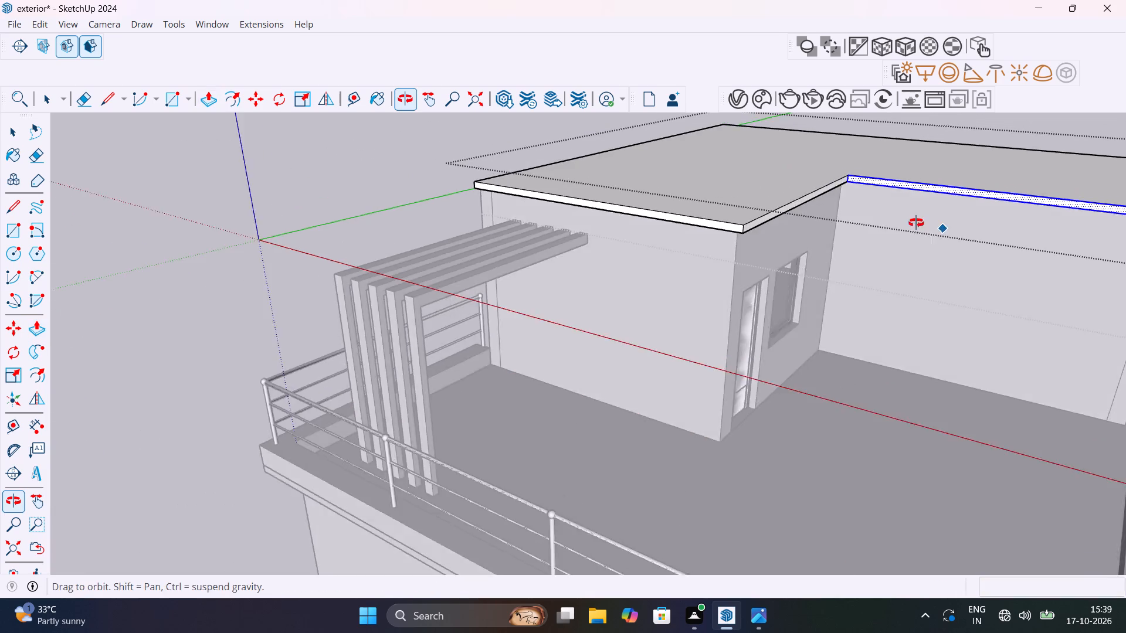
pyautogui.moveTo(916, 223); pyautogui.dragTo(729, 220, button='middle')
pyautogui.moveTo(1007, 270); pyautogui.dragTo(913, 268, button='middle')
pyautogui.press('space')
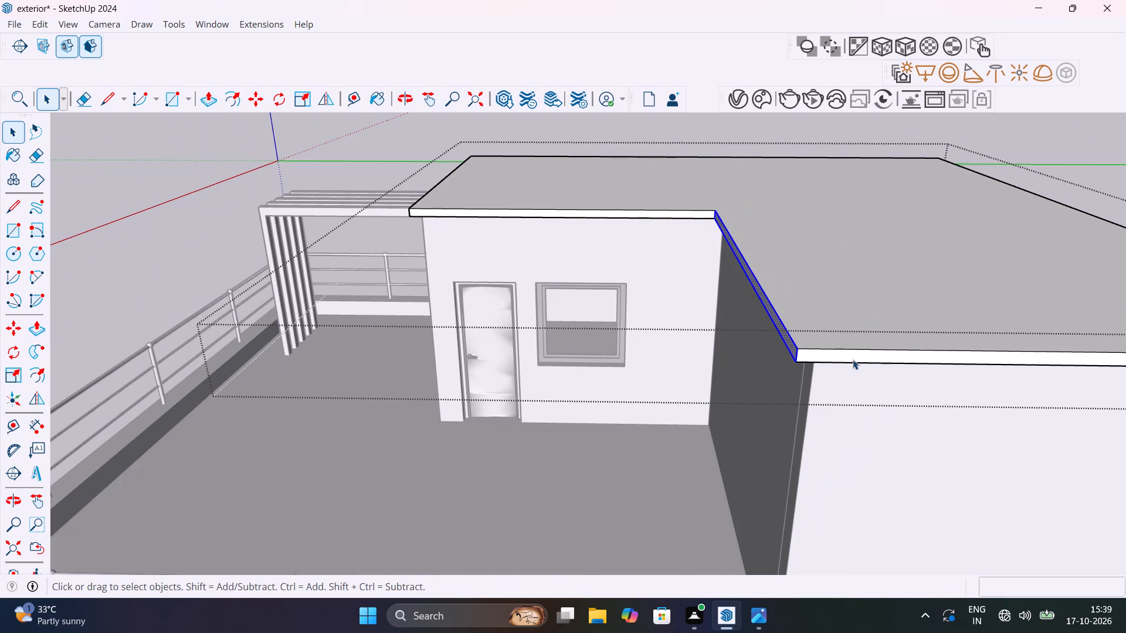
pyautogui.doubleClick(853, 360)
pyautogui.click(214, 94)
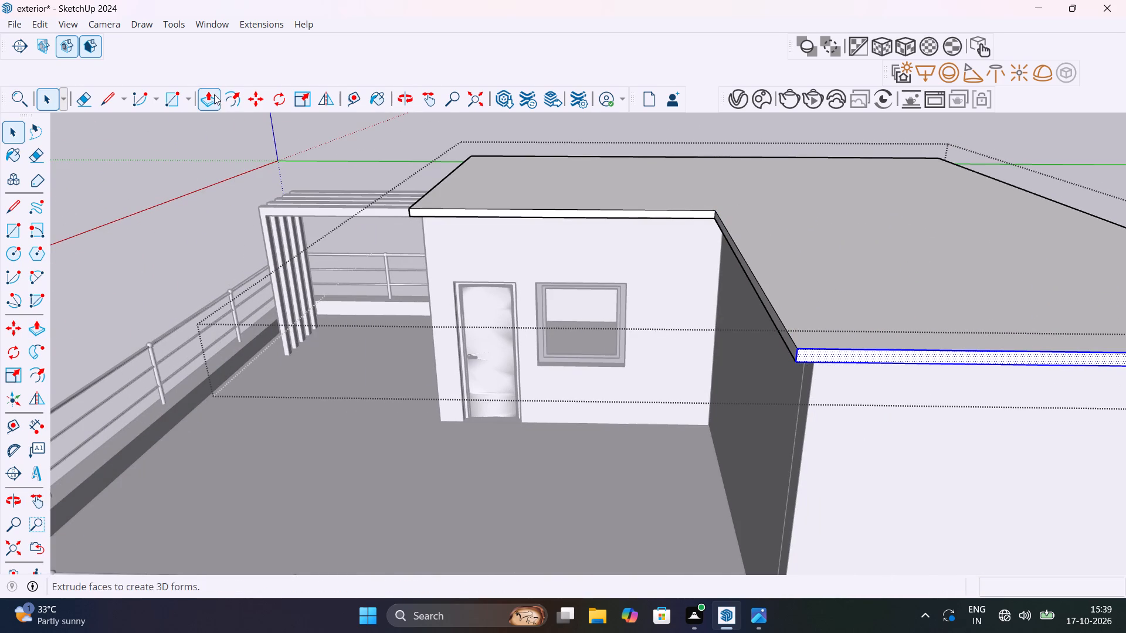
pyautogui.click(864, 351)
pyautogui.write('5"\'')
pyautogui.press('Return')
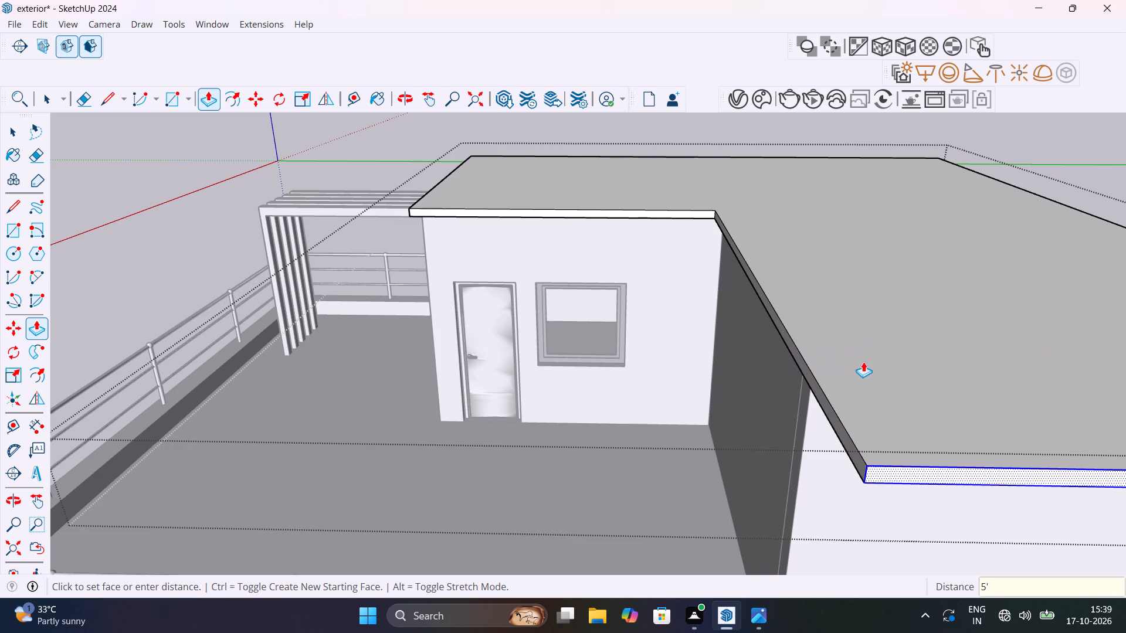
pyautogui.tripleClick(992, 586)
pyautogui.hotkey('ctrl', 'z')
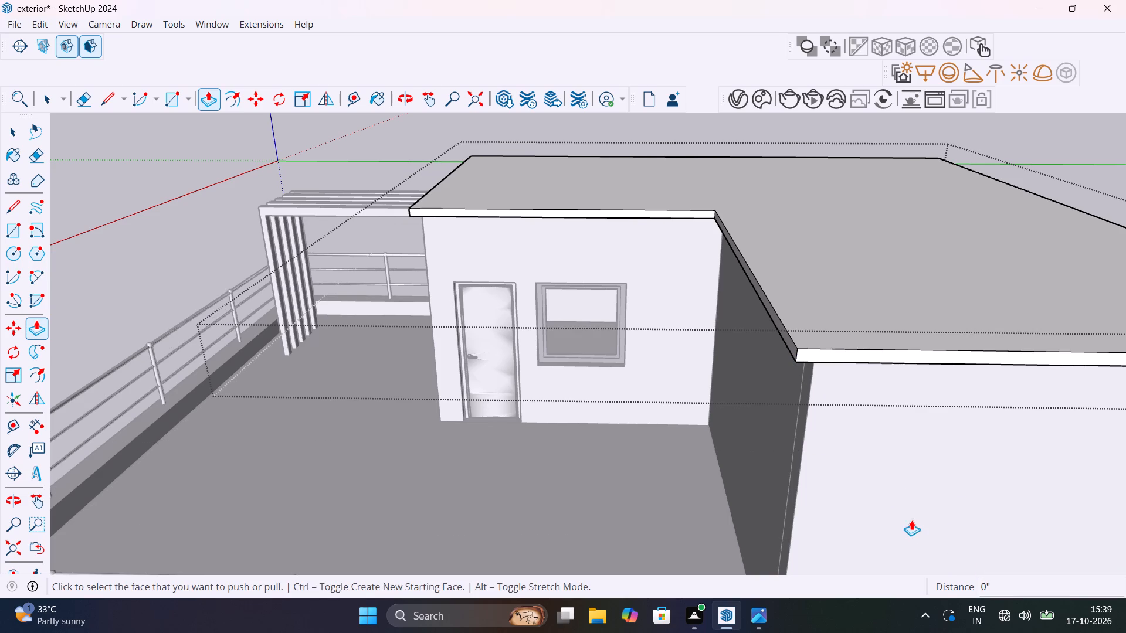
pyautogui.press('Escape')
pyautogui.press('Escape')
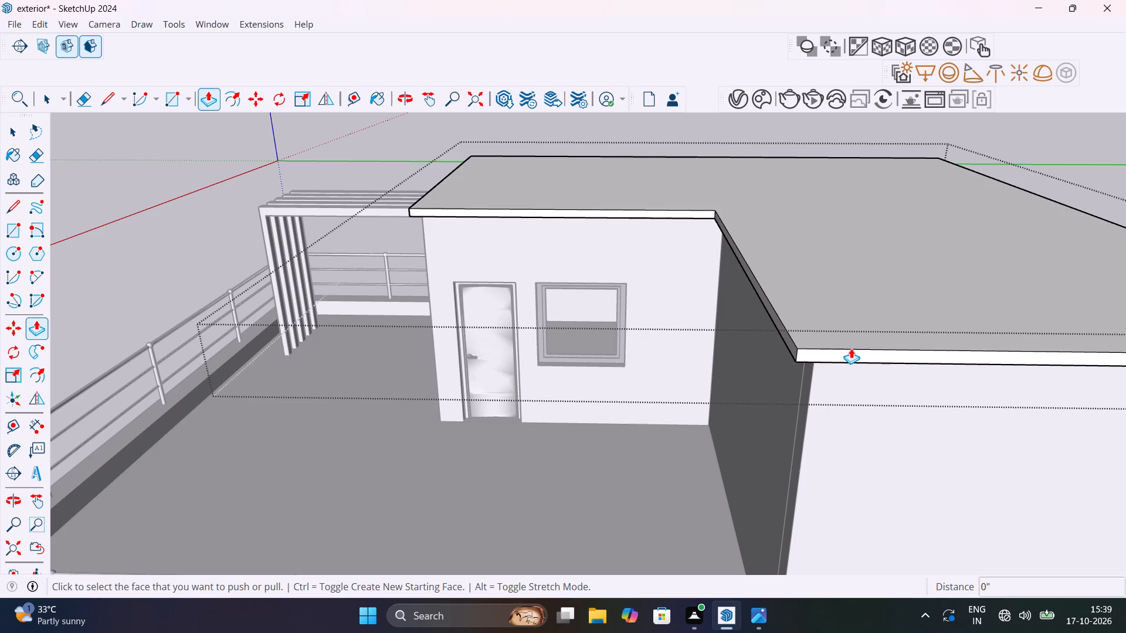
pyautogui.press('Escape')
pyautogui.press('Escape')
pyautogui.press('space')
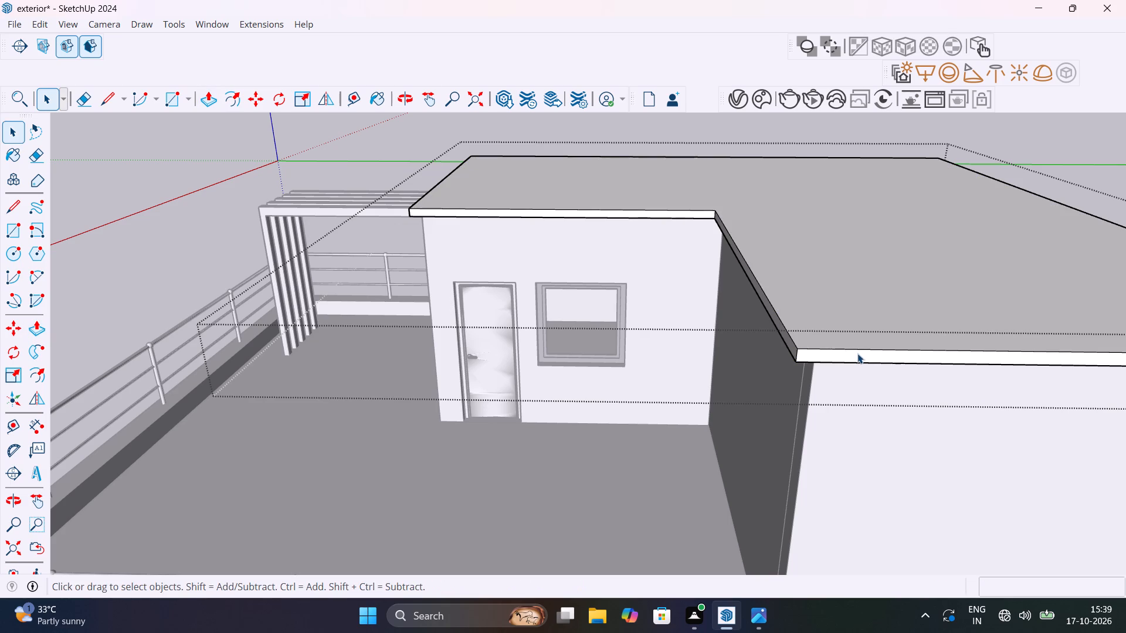
# Extrude the roof slab's edge face around the corner from the recessed blank wall outward by 5" and finish editing the slab.
pyautogui.doubleClick(857, 353)
pyautogui.click(206, 97)
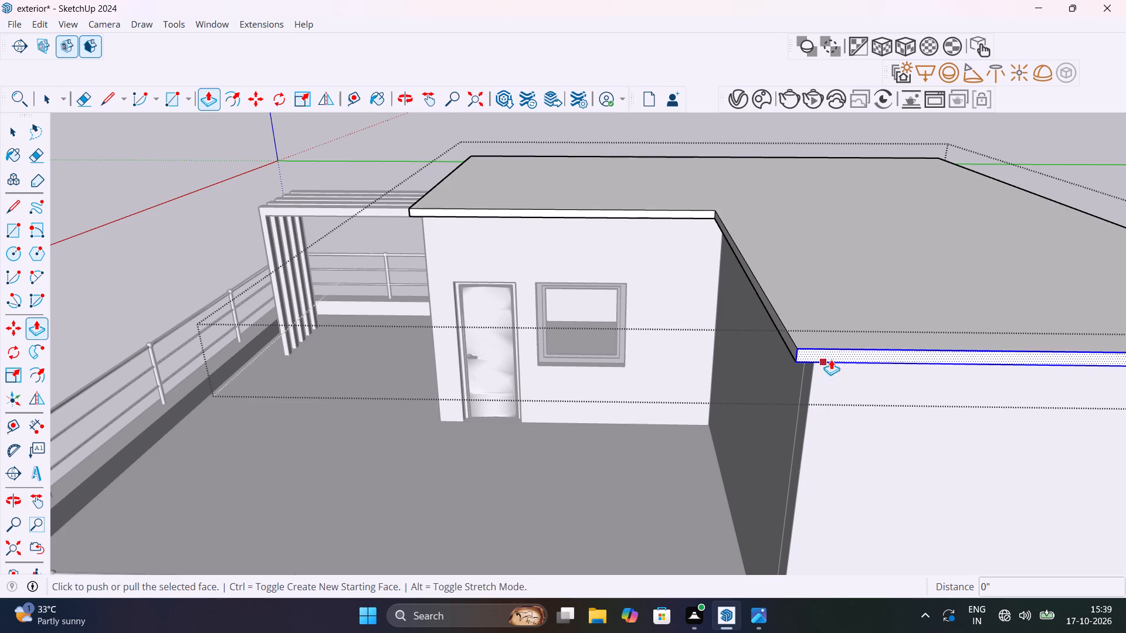
pyautogui.click(852, 352)
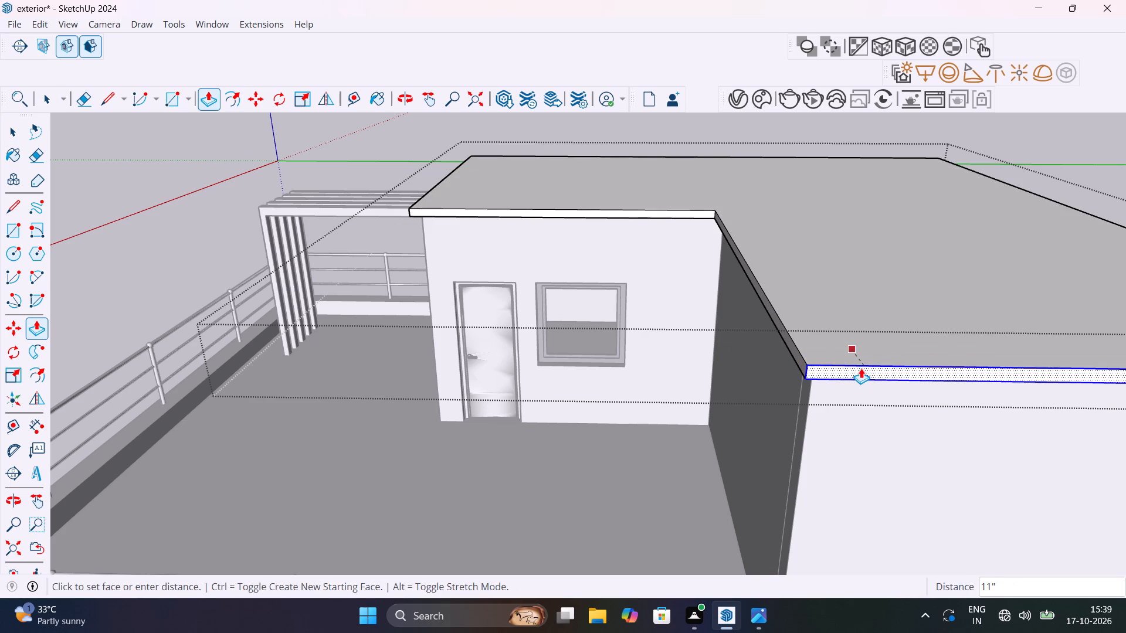
pyautogui.press('5')
pyautogui.hotkey('shift', '"')
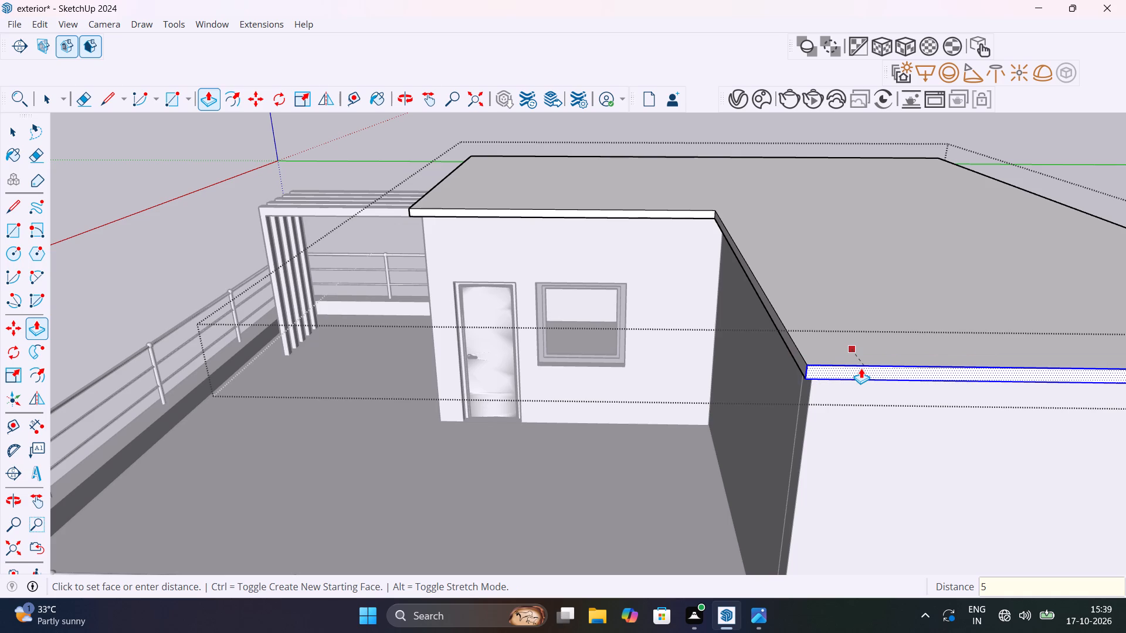
pyautogui.press('Return')
pyautogui.scroll(-2, 876, 372)
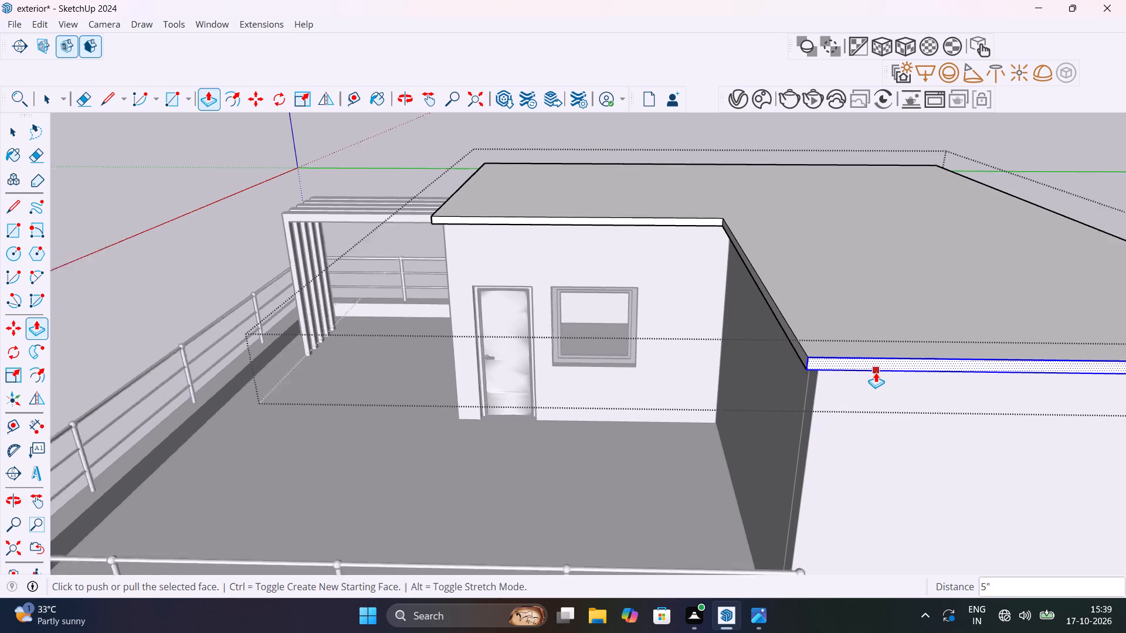
pyautogui.scroll(-2, 876, 372)
pyautogui.press('space')
pyautogui.scroll(-6, 876, 372)
pyautogui.moveTo(865, 452); pyautogui.dragTo(1068, 451, button='middle')
pyautogui.click(1061, 389)
# Review the whole house exterior from several angles, checking the roof overhang, terrace, pergola, facade windows and ground-floor entrance.
pyautogui.scroll(-1, 1061, 389)
pyautogui.moveTo(1061, 389); pyautogui.dragTo(1062, 374, button='middle')
pyautogui.moveTo(1062, 376); pyautogui.dragTo(1025, 322, button='middle')
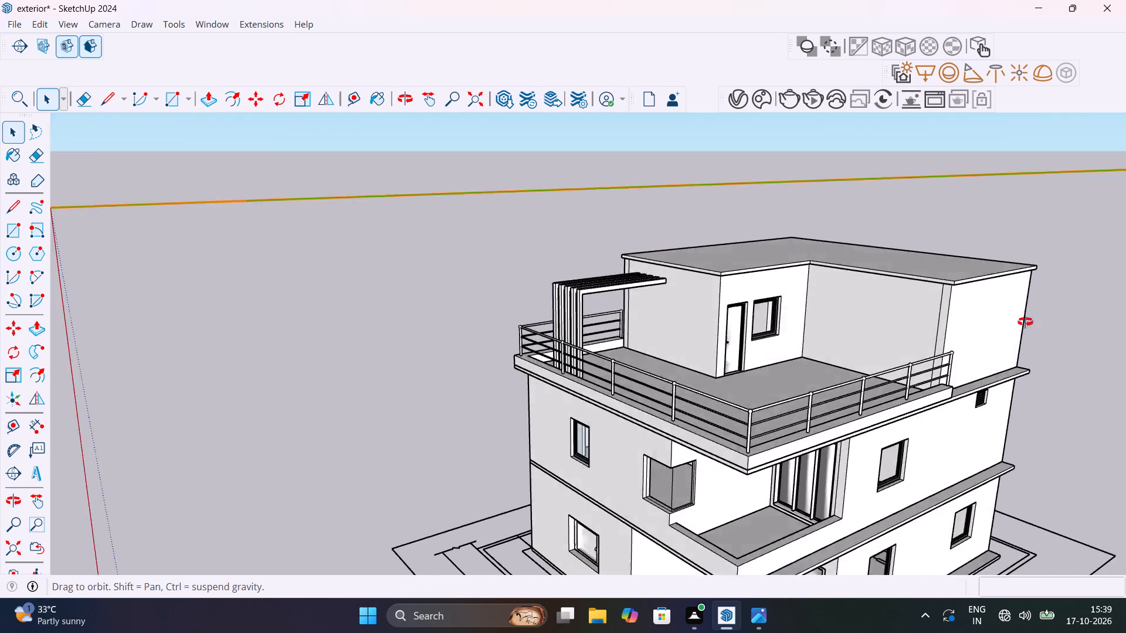
pyautogui.moveTo(1025, 322); pyautogui.dragTo(1016, 394, button='middle')
pyautogui.scroll(-4, 893, 373)
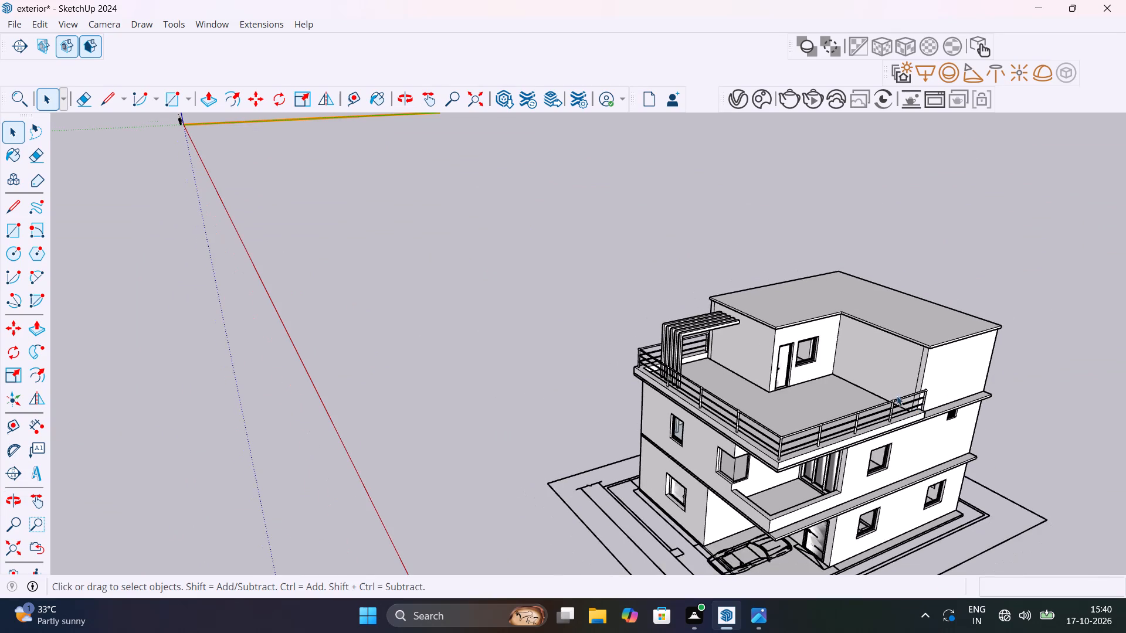
pyautogui.scroll(-1, 897, 396)
pyautogui.moveTo(924, 402); pyautogui.dragTo(992, 412, button='middle')
pyautogui.scroll(3, 988, 404)
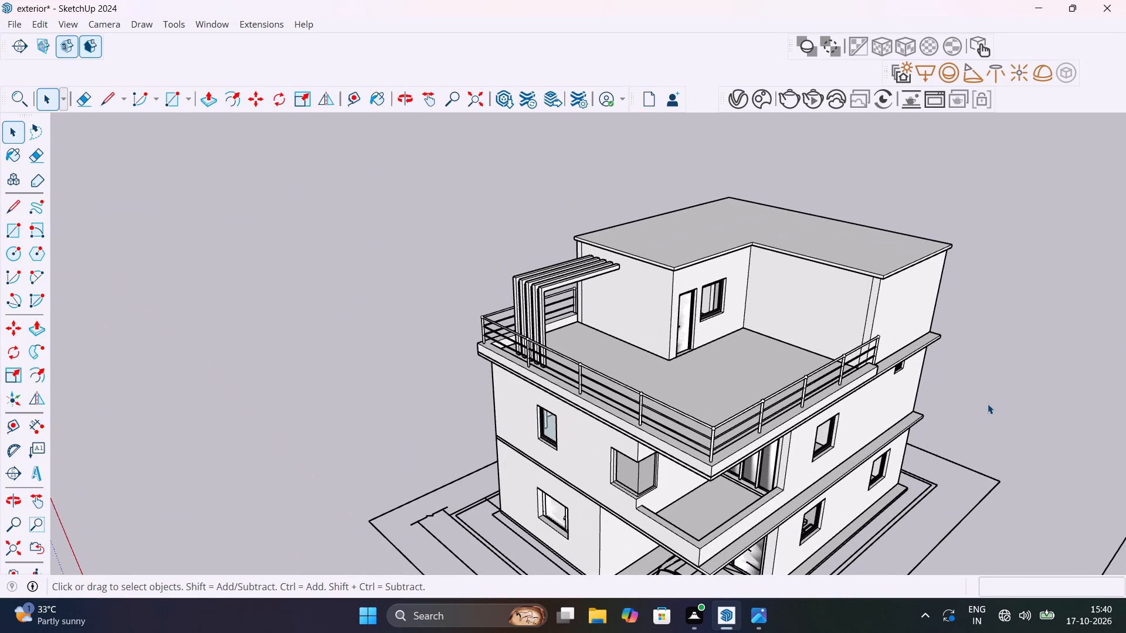
pyautogui.scroll(-1, 969, 397)
pyautogui.moveTo(911, 413); pyautogui.dragTo(622, 431, button='middle')
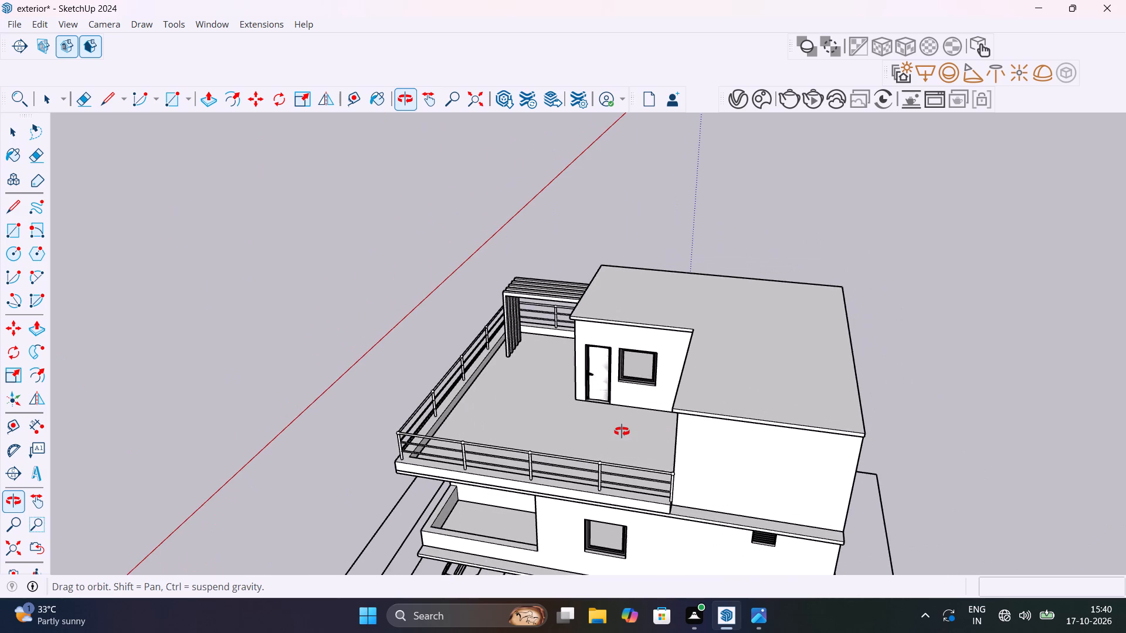
pyautogui.moveTo(622, 431); pyautogui.dragTo(709, 440, button='middle')
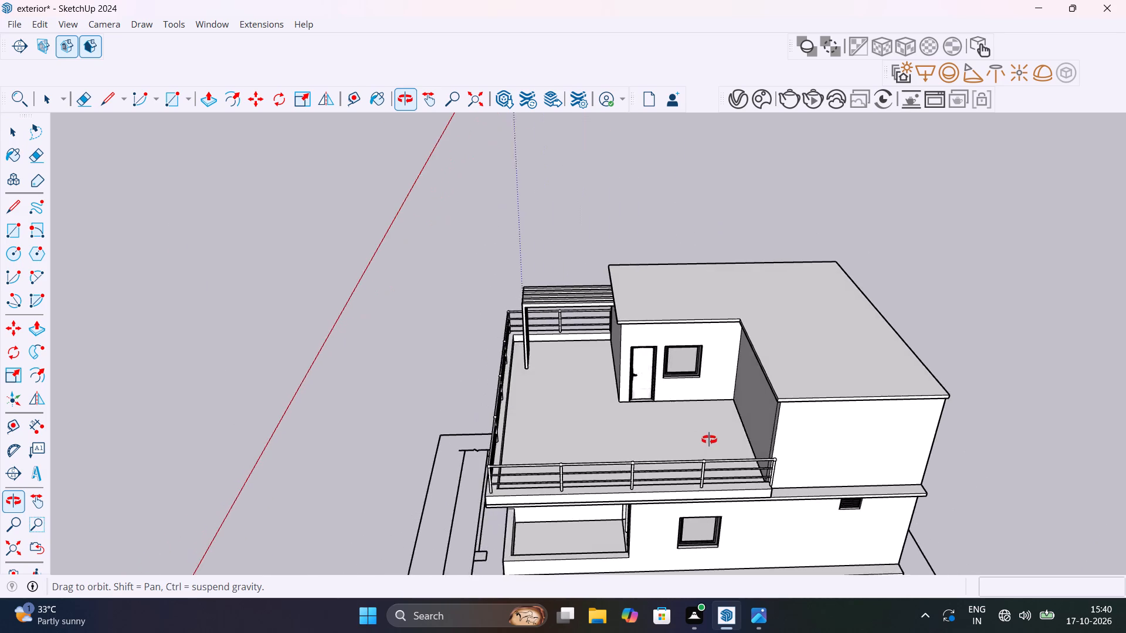
pyautogui.moveTo(709, 440); pyautogui.dragTo(917, 415, button='middle')
pyautogui.scroll(-6, 920, 411)
pyautogui.moveTo(921, 467); pyautogui.dragTo(978, 347, button='middle')
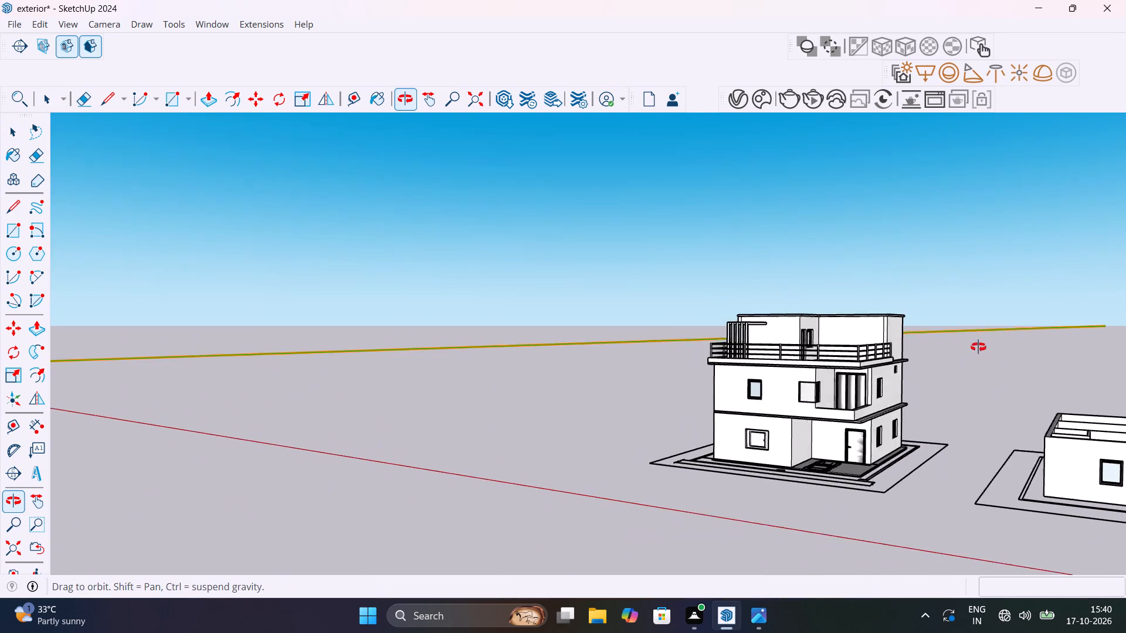
pyautogui.moveTo(978, 347); pyautogui.dragTo(943, 353, button='middle')
pyautogui.scroll(3, 930, 363)
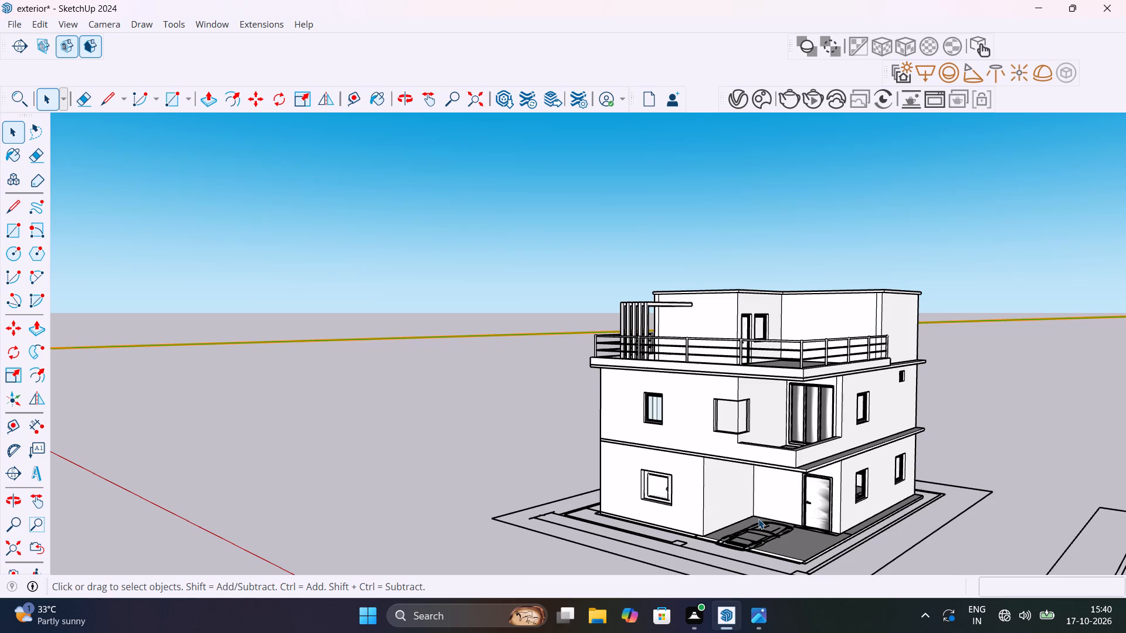
pyautogui.scroll(4, 801, 454)
pyautogui.scroll(-5, 789, 452)
pyautogui.moveTo(789, 452); pyautogui.dragTo(740, 542, button='middle')
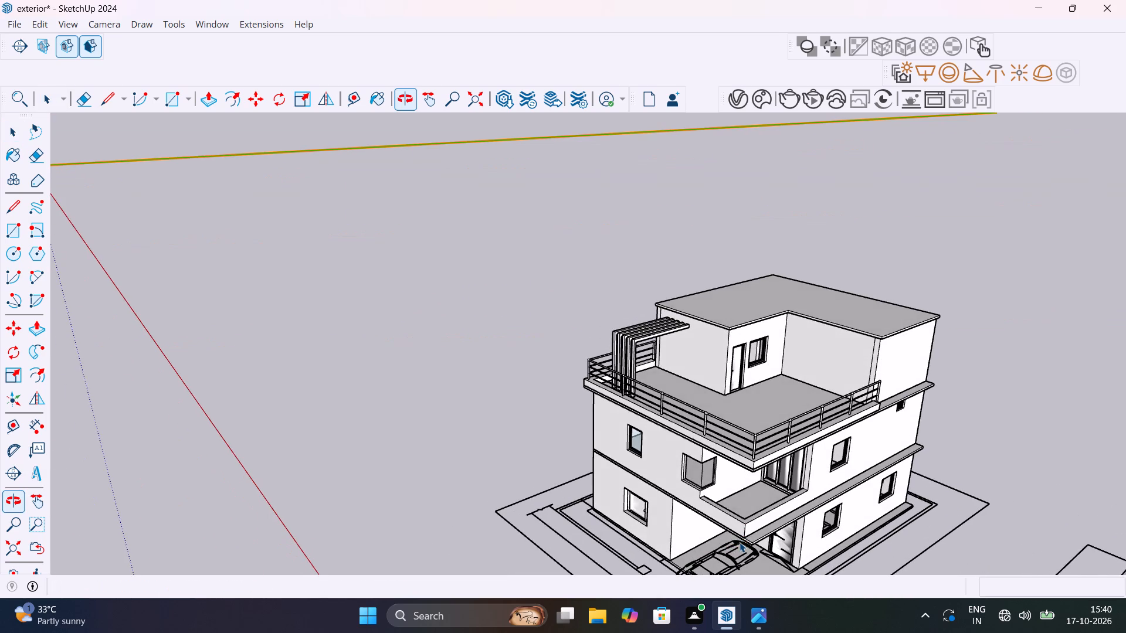
pyautogui.moveTo(740, 542); pyautogui.dragTo(751, 513, button='middle')
pyautogui.scroll(9, 667, 513)
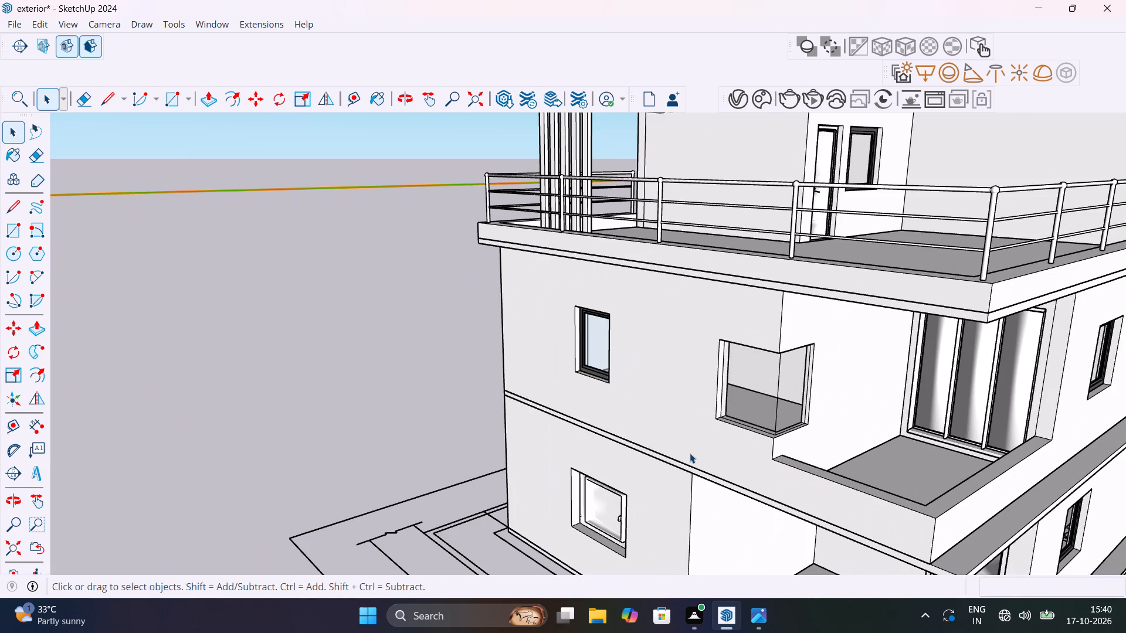
pyautogui.scroll(-7, 690, 453)
pyautogui.moveTo(693, 456); pyautogui.dragTo(856, 401, button='middle')
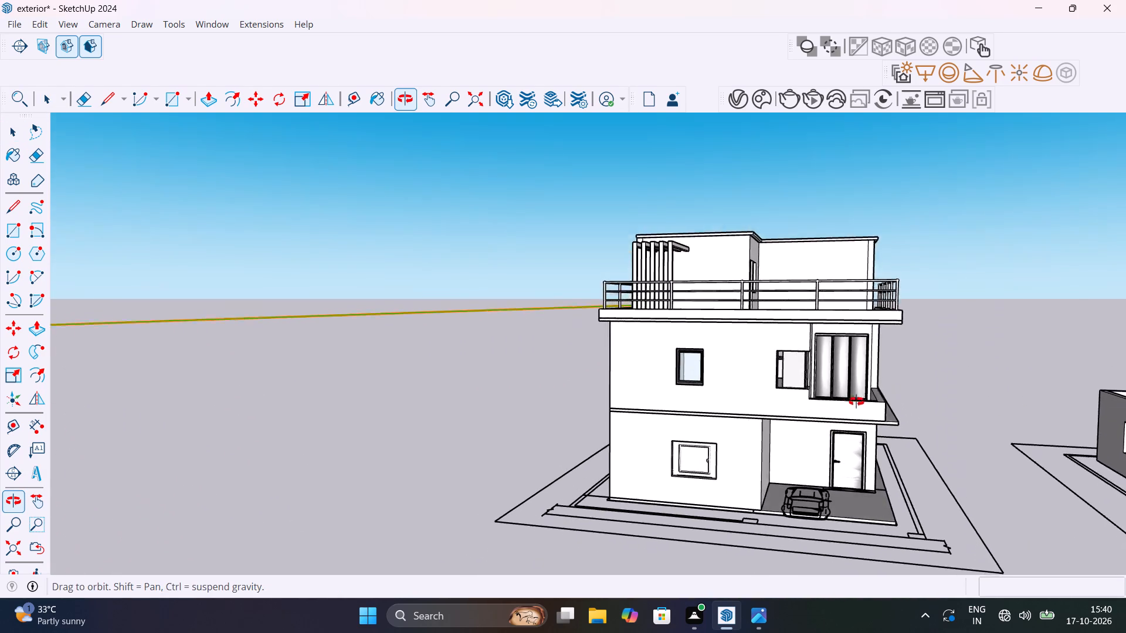
pyautogui.moveTo(856, 401); pyautogui.dragTo(863, 389, button='middle')
pyautogui.scroll(10, 708, 489)
pyautogui.scroll(2, 695, 443)
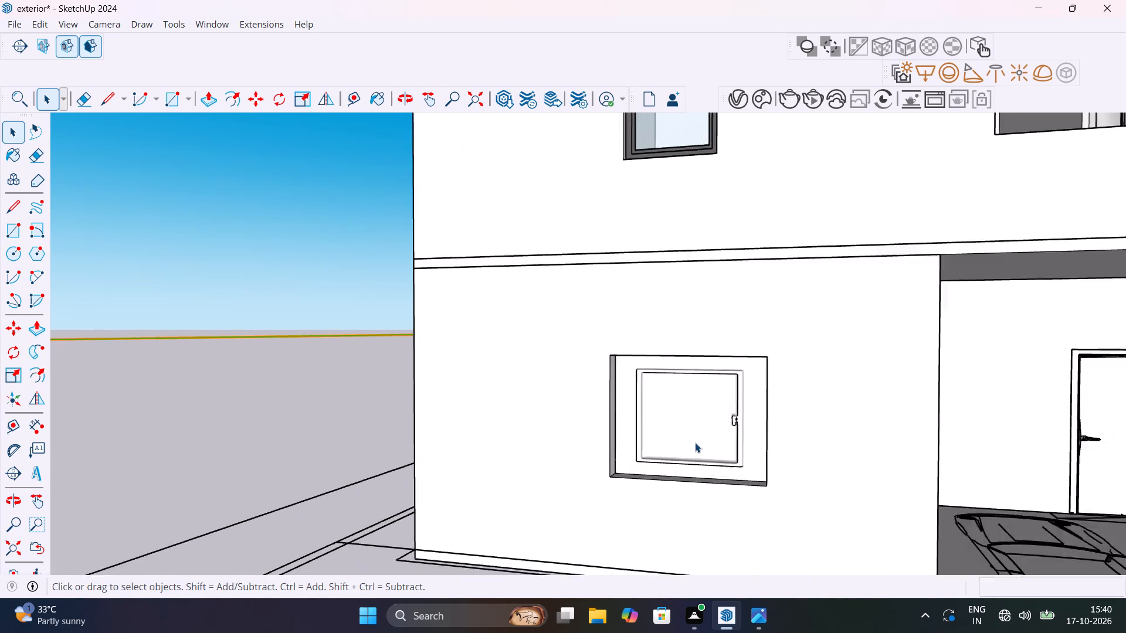
pyautogui.scroll(3, 695, 443)
pyautogui.scroll(-4, 695, 443)
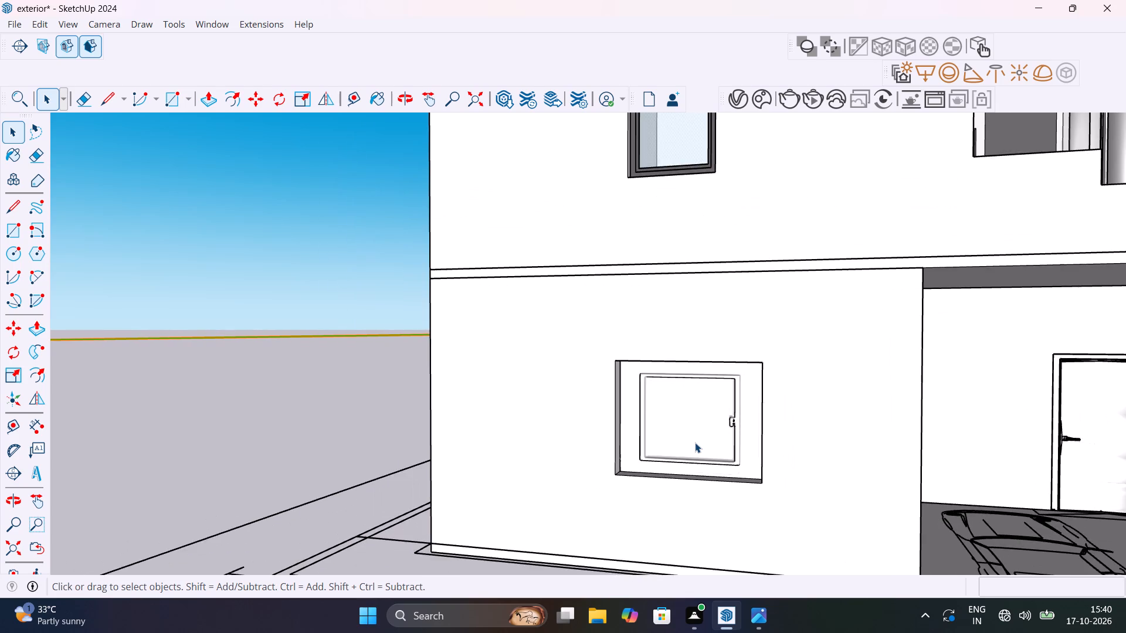
pyautogui.scroll(-6, 695, 443)
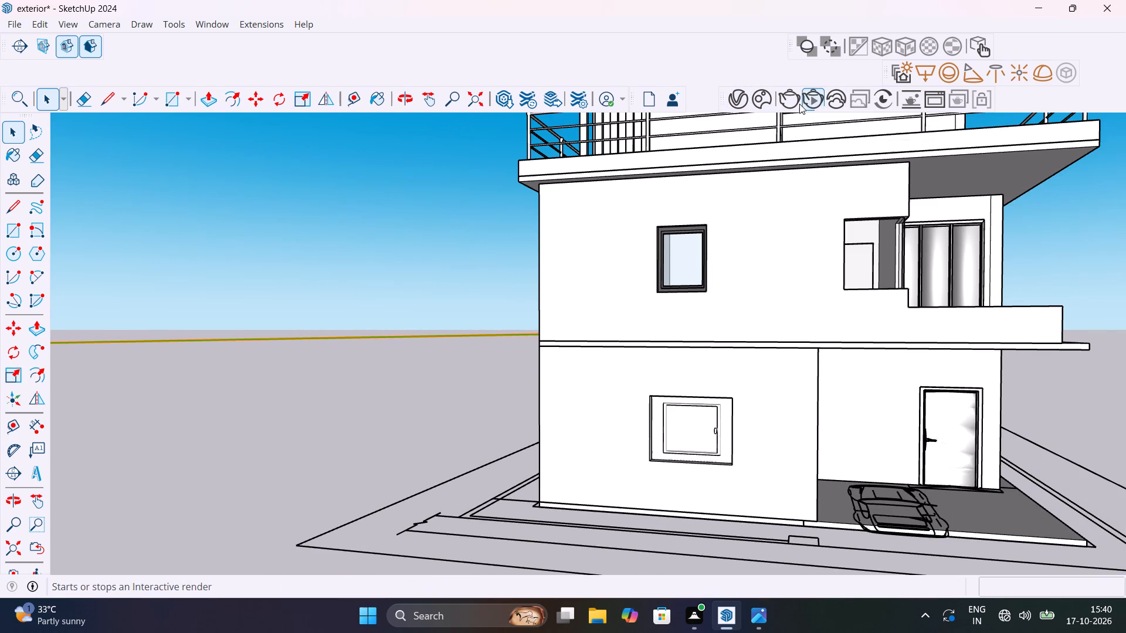
pyautogui.scroll(-7, 823, 350)
pyautogui.moveTo(857, 407); pyautogui.dragTo(823, 426, button='middle')
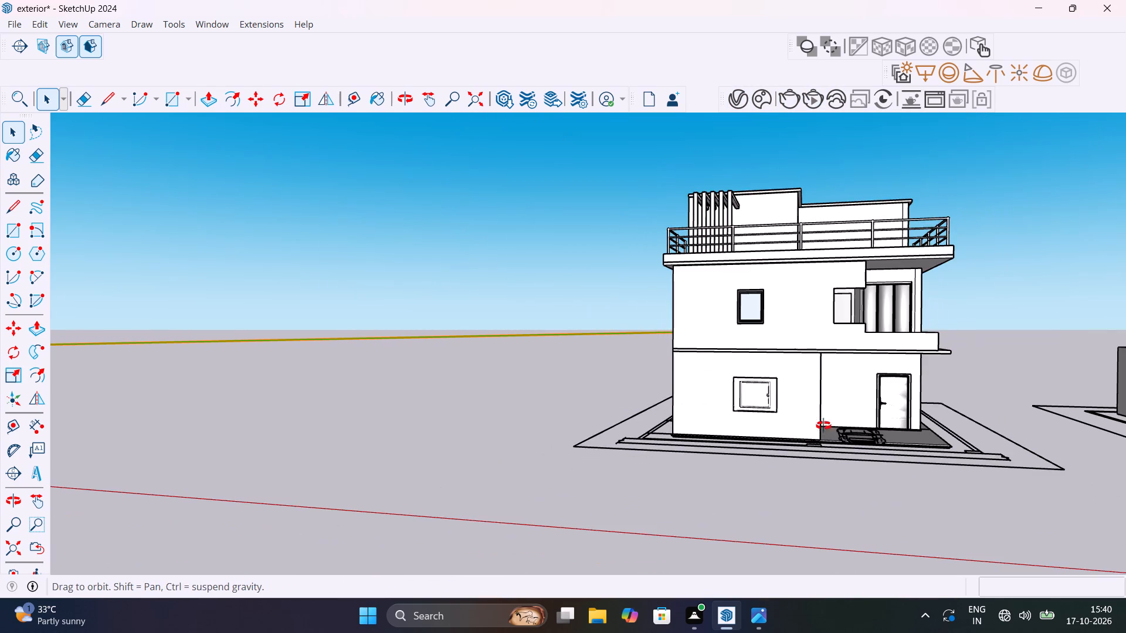
pyautogui.moveTo(823, 426); pyautogui.dragTo(740, 465, button='middle')
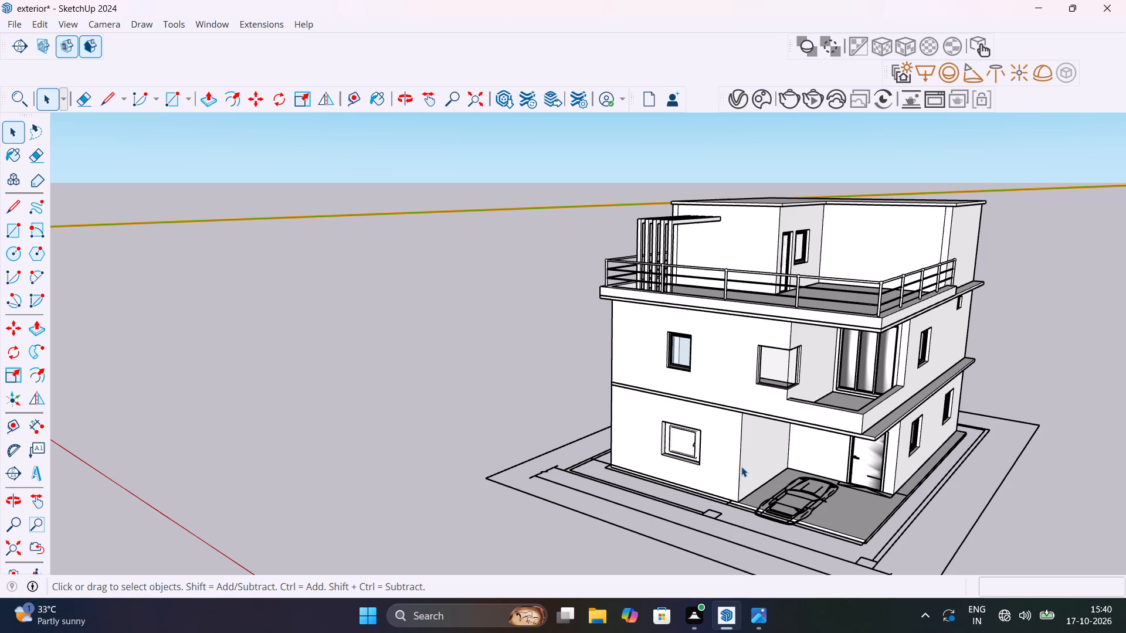
pyautogui.scroll(-3, 843, 365)
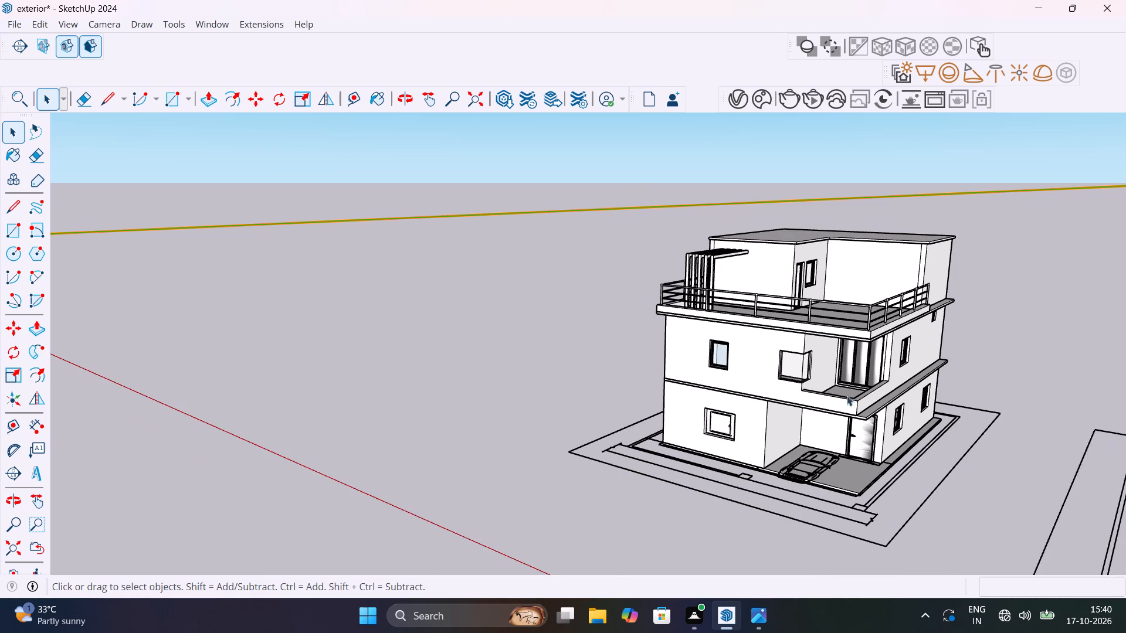
pyautogui.moveTo(867, 425); pyautogui.dragTo(779, 486, button='middle')
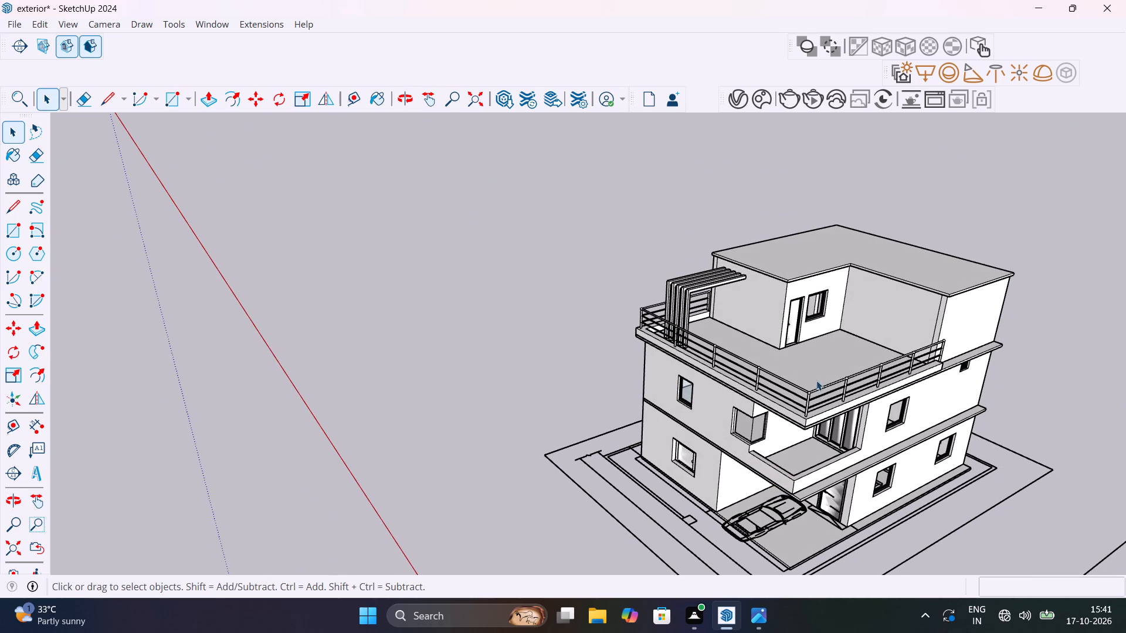
# Open the top-floor walls for editing and delete the stray vertical line near the outer end of the recessed blank terrace wall.
pyautogui.moveTo(772, 375); pyautogui.dragTo(999, 392, button='middle')
pyautogui.scroll(11, 866, 243)
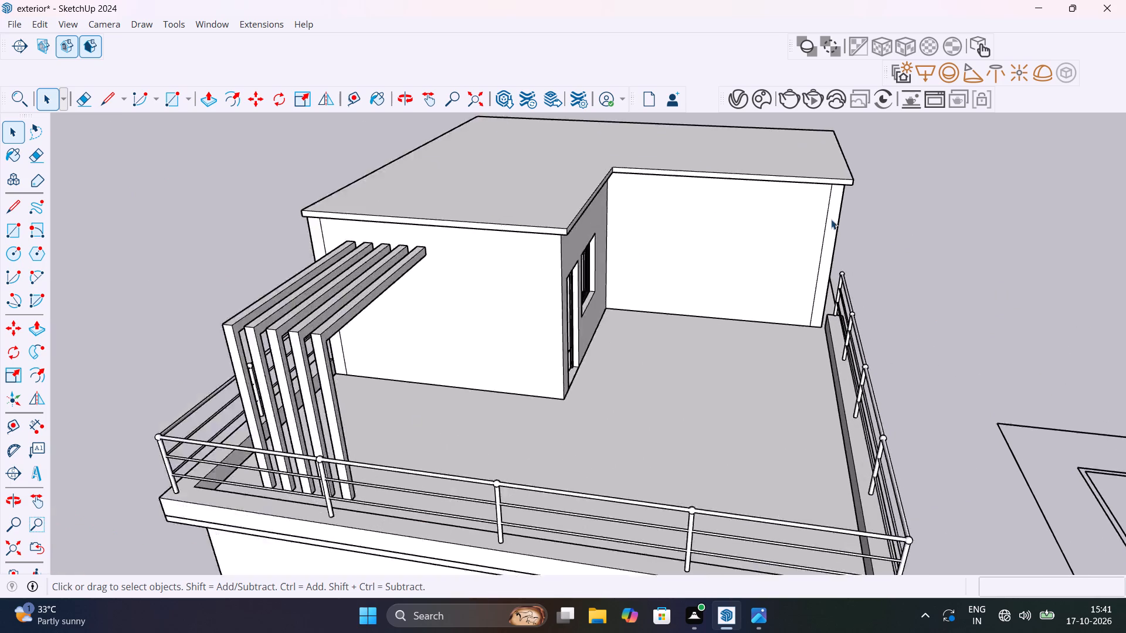
pyautogui.scroll(3, 831, 219)
pyautogui.click(830, 229)
pyautogui.doubleClick(826, 222)
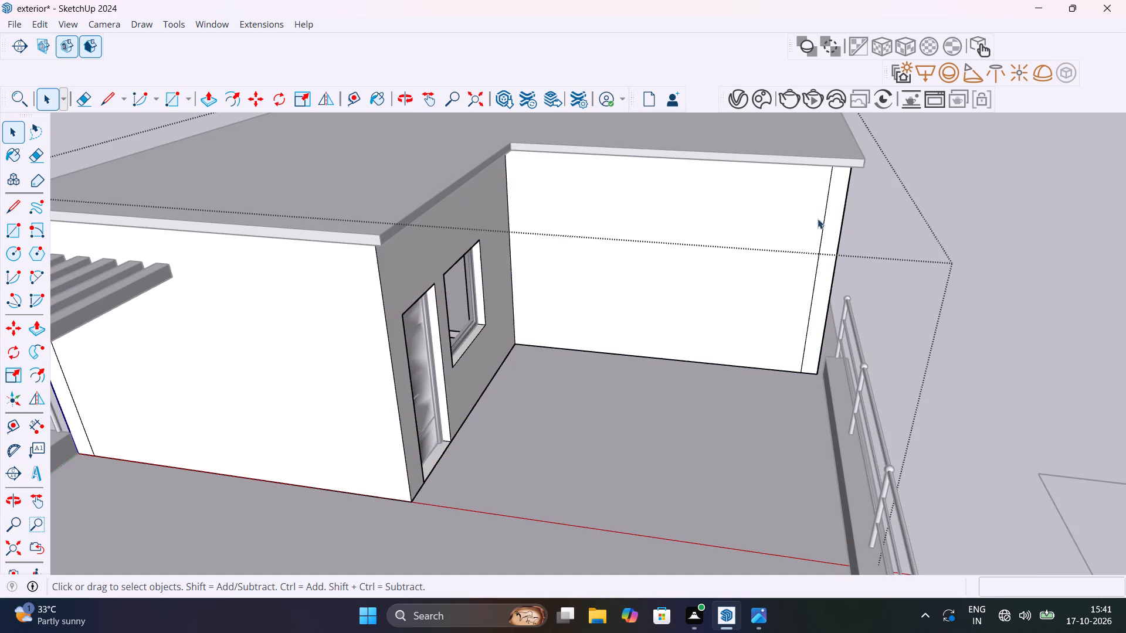
pyautogui.click(825, 213)
pyautogui.moveTo(806, 230); pyautogui.dragTo(803, 227, button='middle')
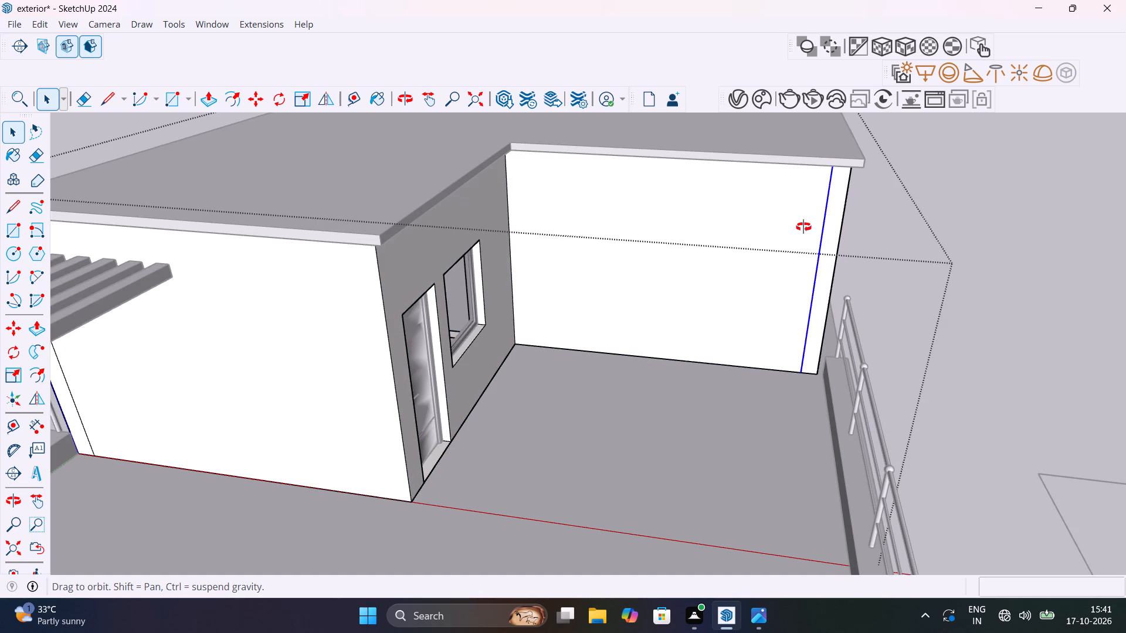
pyautogui.moveTo(803, 227); pyautogui.dragTo(744, 198, button='middle')
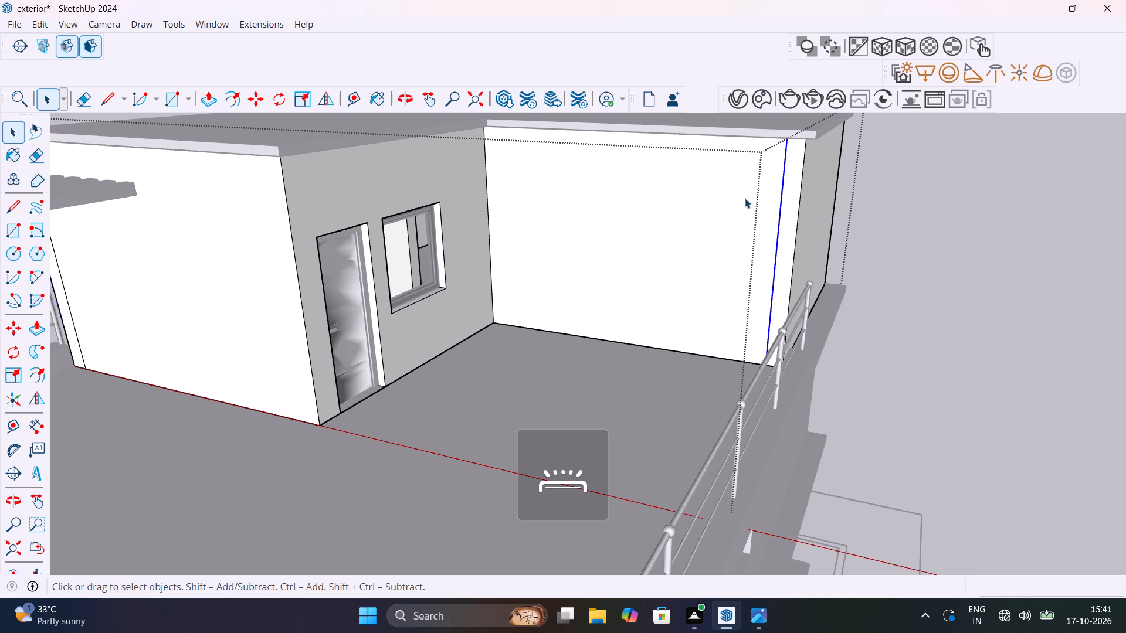
pyautogui.press('Delete')
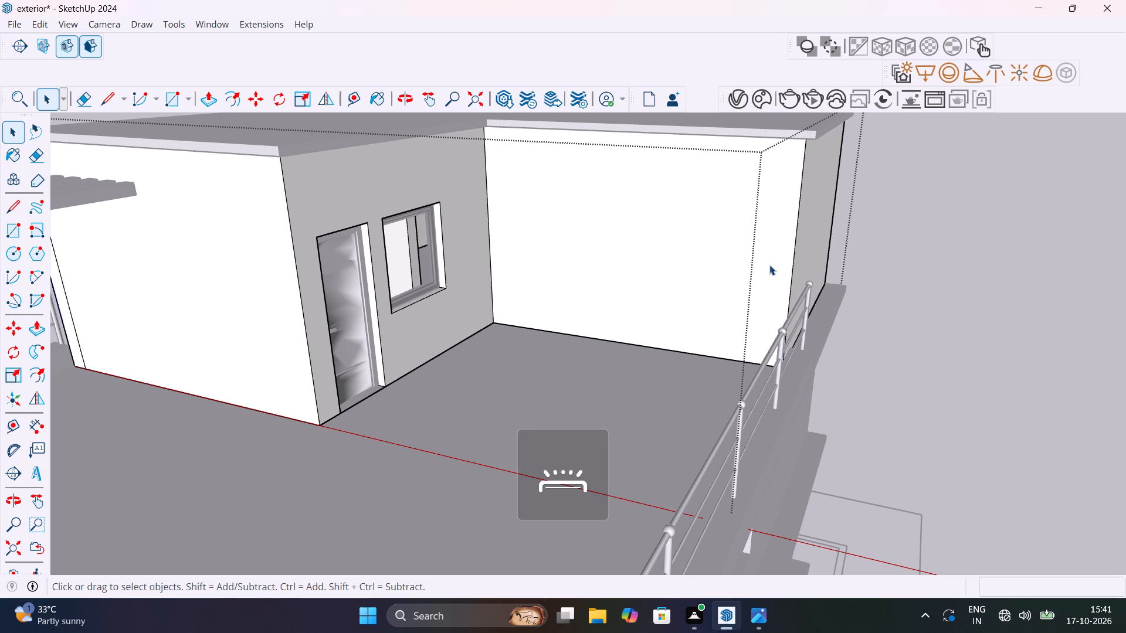
pyautogui.moveTo(654, 313); pyautogui.dragTo(913, 309, button='middle')
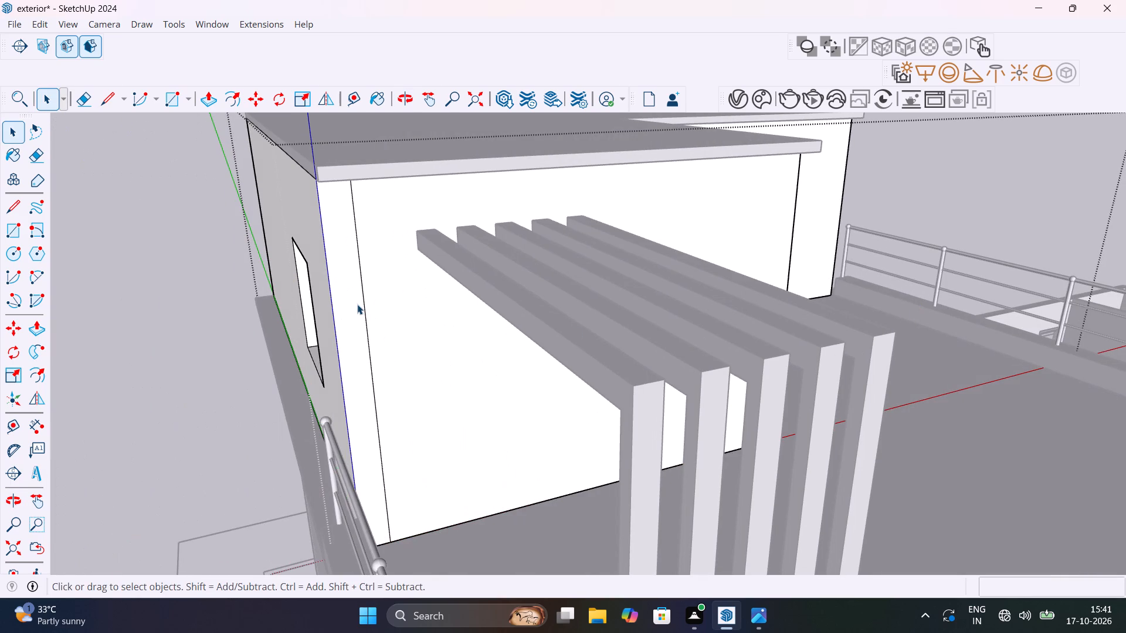
pyautogui.click(135, 326)
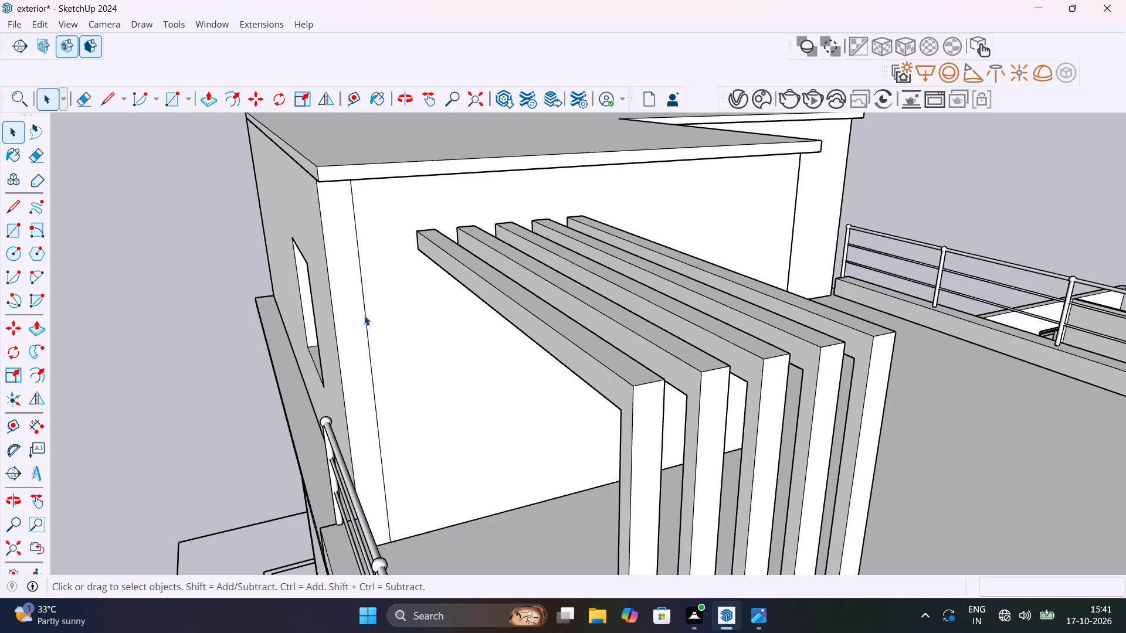
# Reopen the top-floor walls and delete the stray vertical line near the outer corner of the pergola-side wall.
pyautogui.doubleClick(364, 315)
pyautogui.click(364, 316)
pyautogui.click(368, 326)
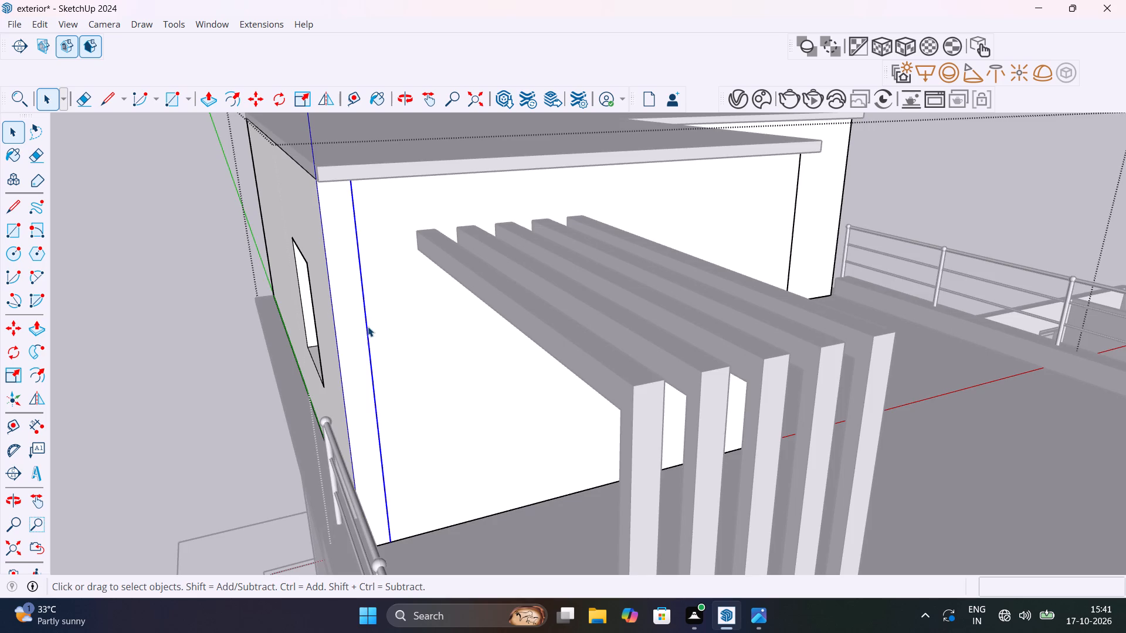
pyautogui.click(368, 341)
pyautogui.scroll(-4, 398, 406)
pyautogui.moveTo(398, 407); pyautogui.dragTo(488, 428, button='middle')
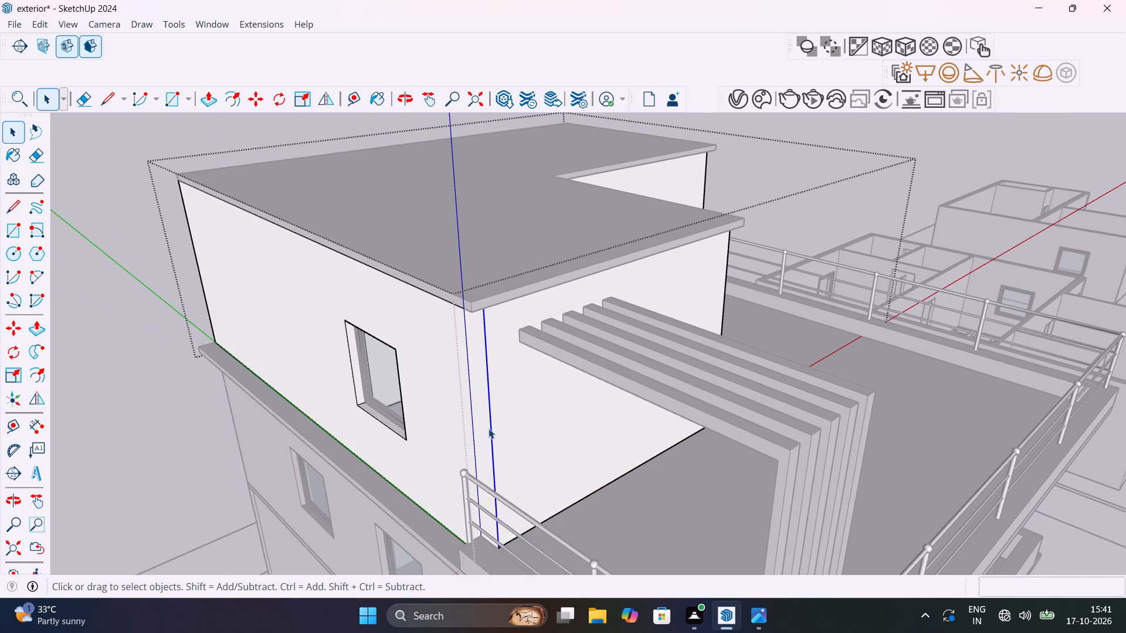
pyautogui.press('Delete')
# Examine the top-floor walls around the window and pergola-side corner from several angles, then finish editing the walls.
pyautogui.scroll(-1, 490, 428)
pyautogui.moveTo(490, 428); pyautogui.dragTo(472, 487, button='middle')
pyautogui.moveTo(472, 489); pyautogui.dragTo(539, 374, button='middle')
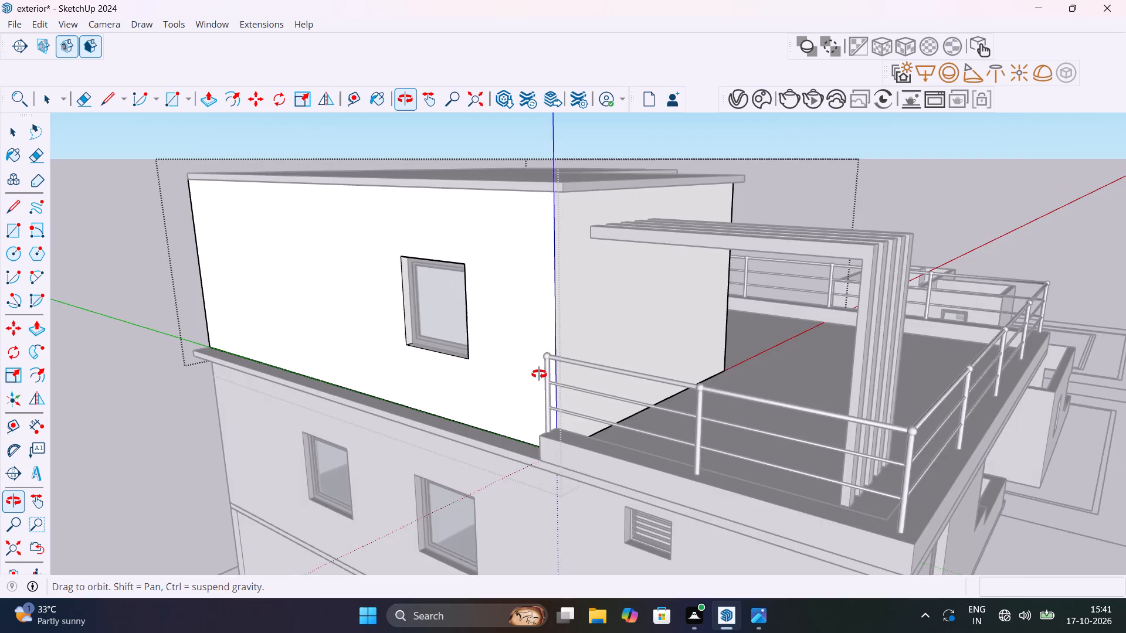
pyautogui.moveTo(539, 374); pyautogui.dragTo(748, 480, button='middle')
pyautogui.scroll(5, 832, 519)
pyautogui.moveTo(818, 522); pyautogui.dragTo(890, 492, button='middle')
pyautogui.scroll(2, 889, 467)
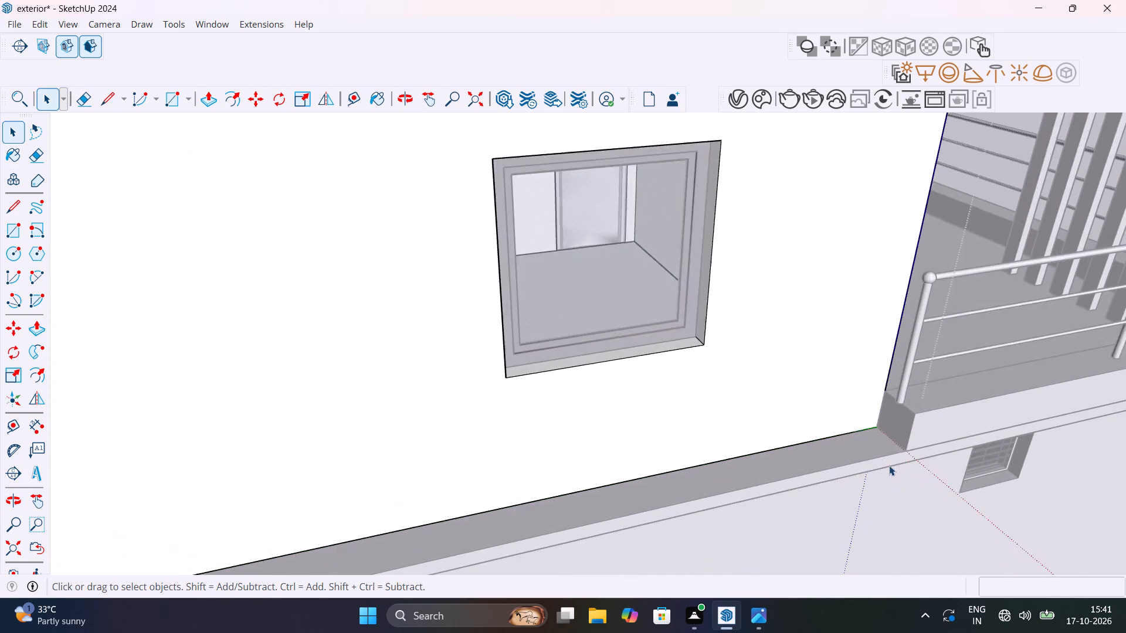
pyautogui.scroll(7, 889, 465)
pyautogui.scroll(-19, 861, 424)
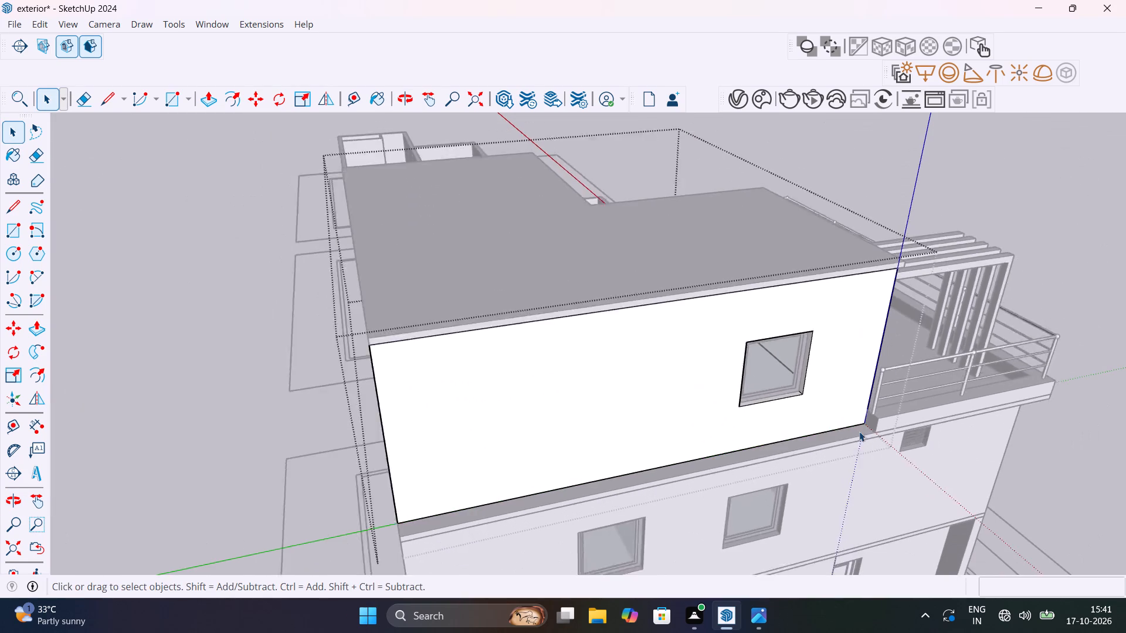
pyautogui.moveTo(679, 438); pyautogui.dragTo(668, 454, button='middle')
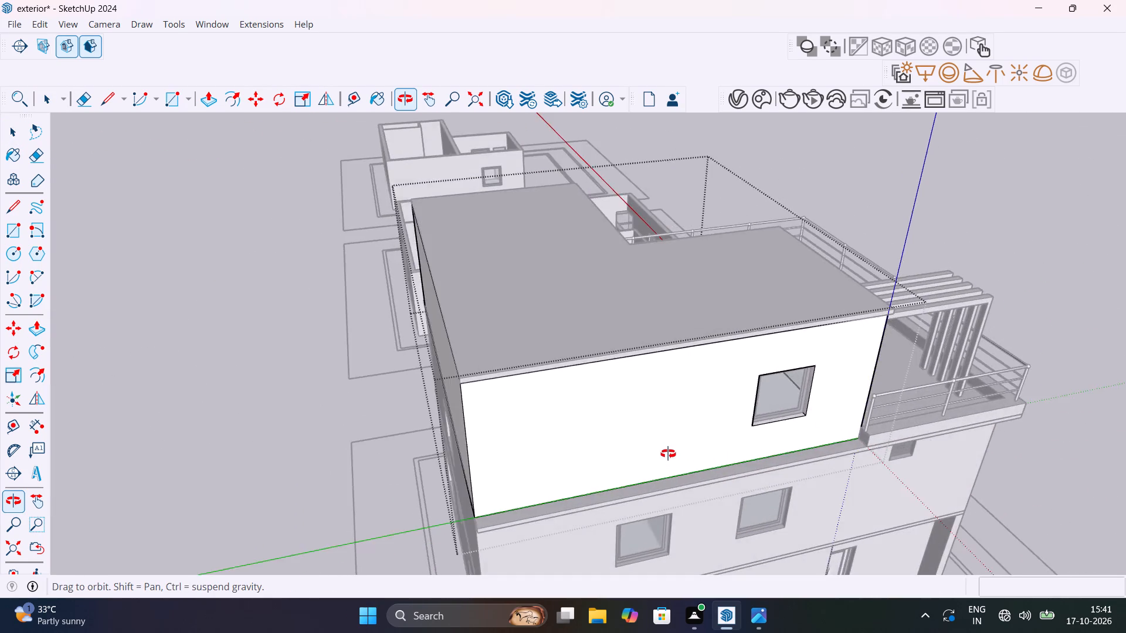
pyautogui.moveTo(668, 454); pyautogui.dragTo(311, 439, button='middle')
pyautogui.scroll(4, 428, 496)
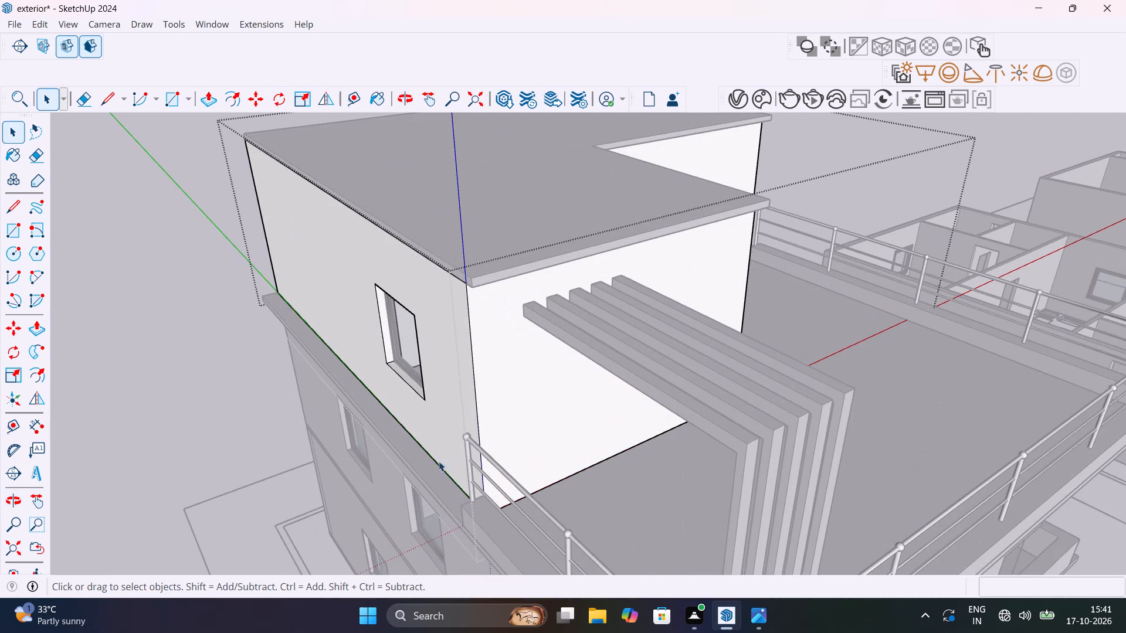
pyautogui.scroll(-3, 395, 435)
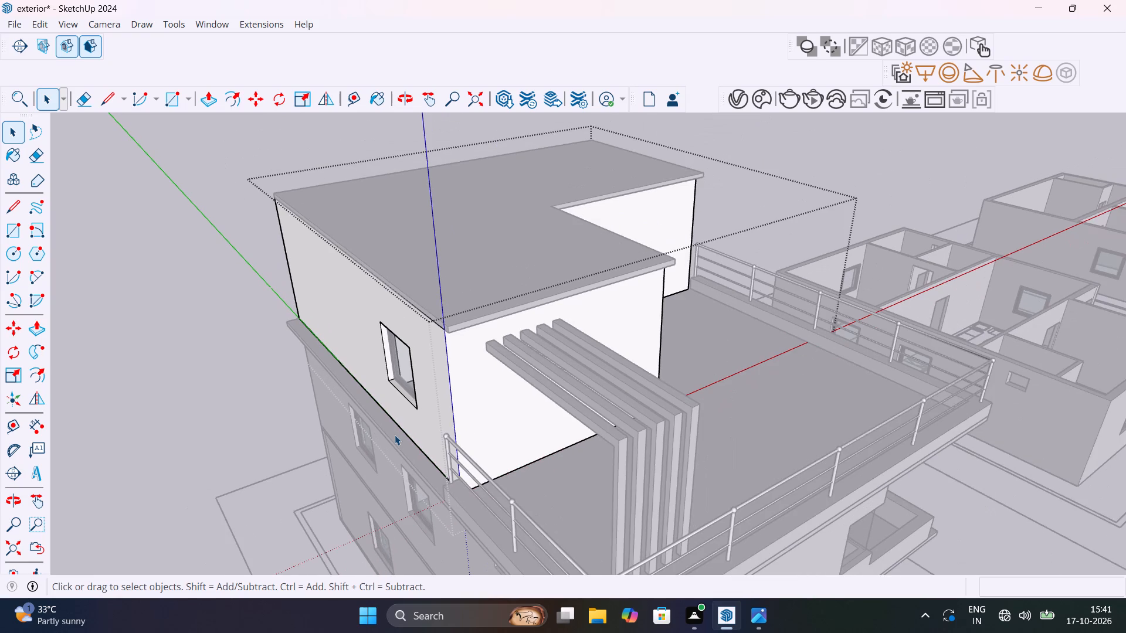
pyautogui.scroll(-2, 438, 439)
pyautogui.moveTo(438, 439); pyautogui.dragTo(494, 369, button='middle')
pyautogui.scroll(-2, 494, 369)
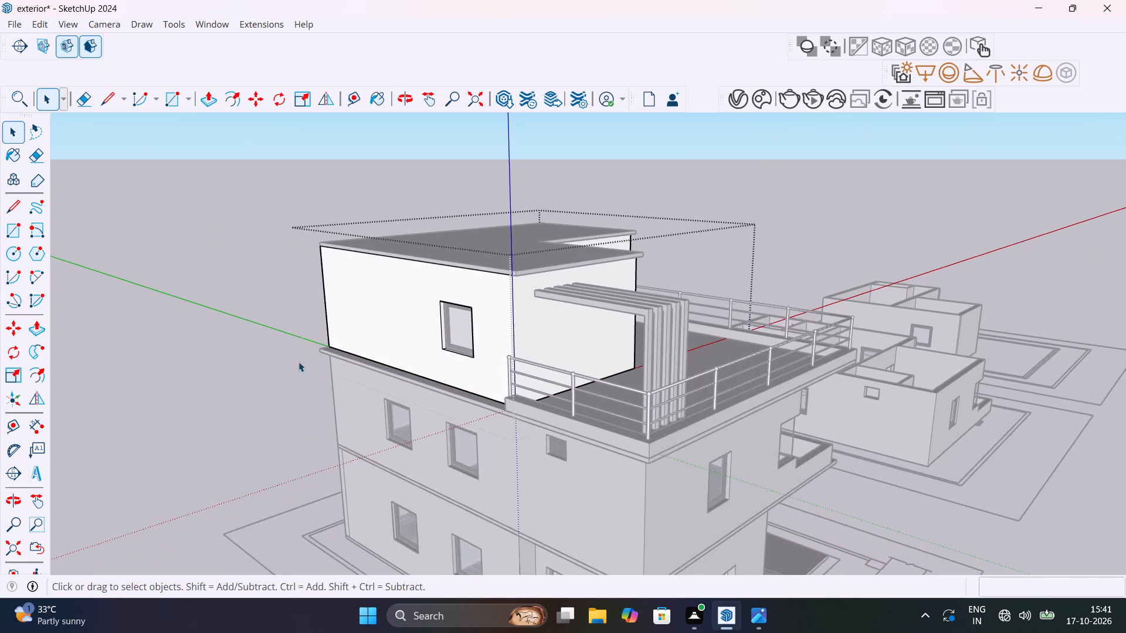
pyautogui.doubleClick(278, 366)
# Open the middle-floor walls, examine the vertical edge of the corner window beside the balcony, and close them again.
pyautogui.scroll(-1, 289, 366)
pyautogui.moveTo(289, 366); pyautogui.dragTo(257, 383, button='middle')
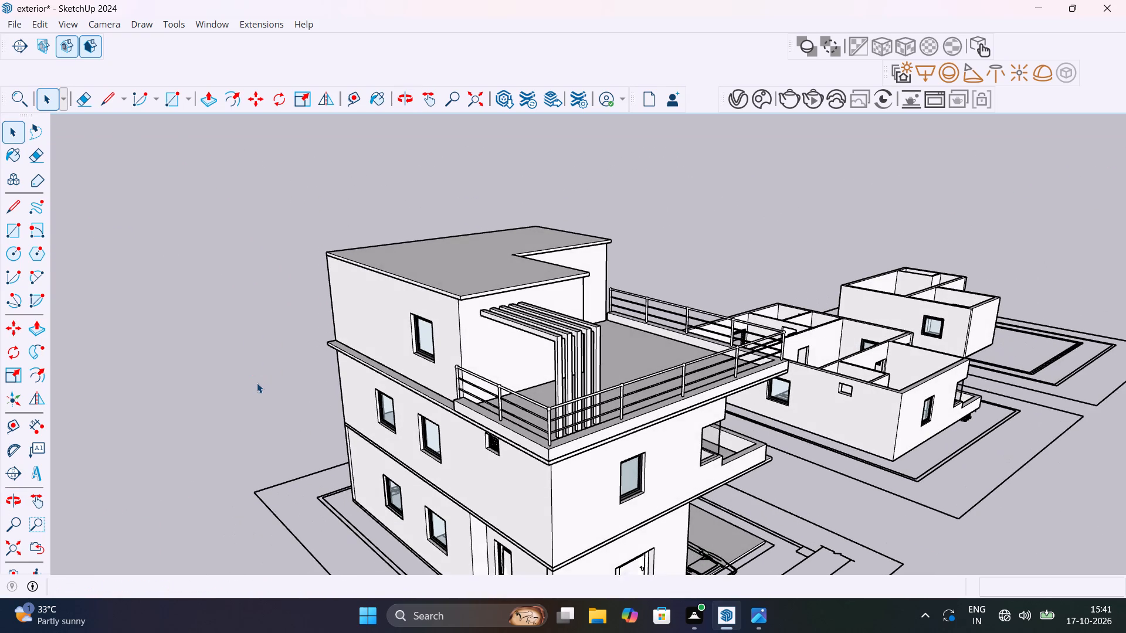
pyautogui.moveTo(586, 389); pyautogui.dragTo(338, 382, button='middle')
pyautogui.scroll(-1, 338, 382)
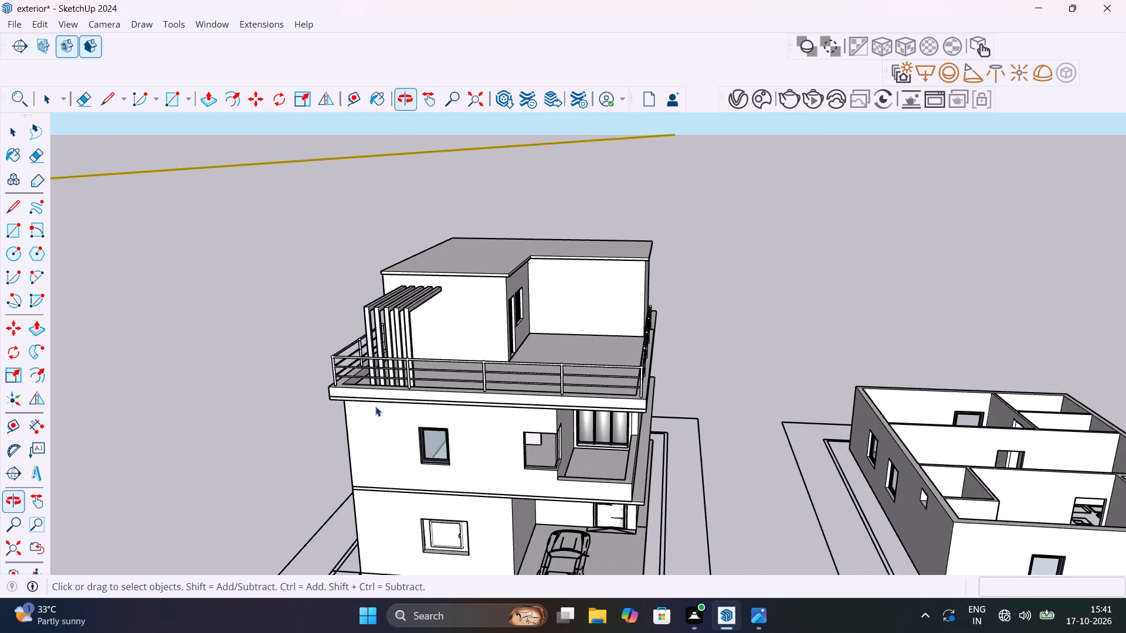
pyautogui.scroll(13, 553, 494)
pyautogui.doubleClick(556, 396)
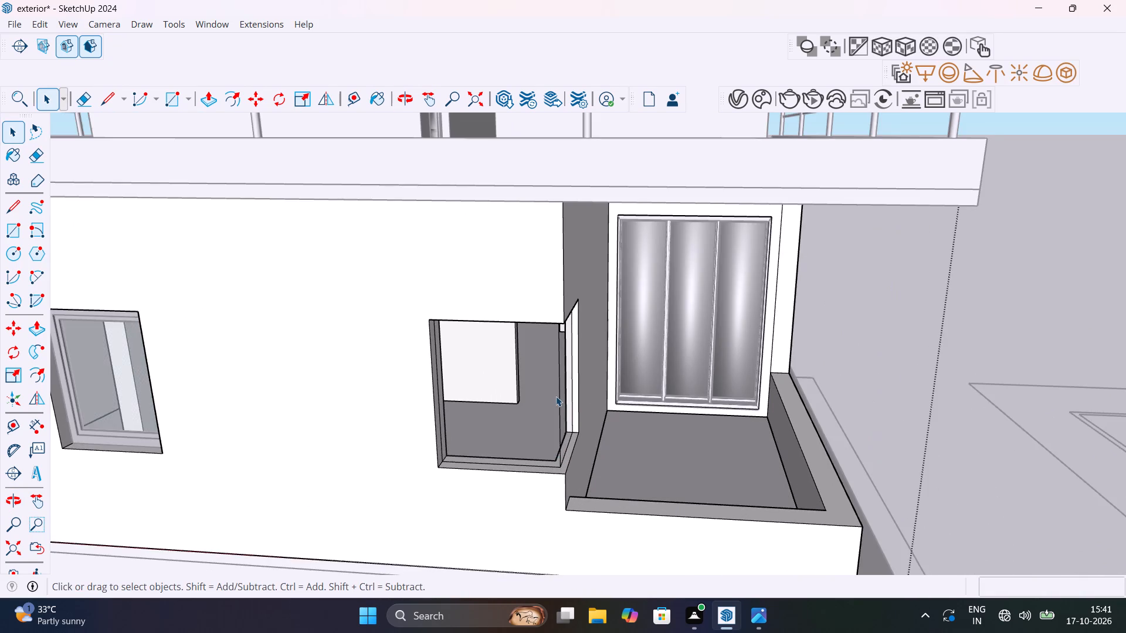
pyautogui.scroll(4, 556, 397)
pyautogui.click(561, 385)
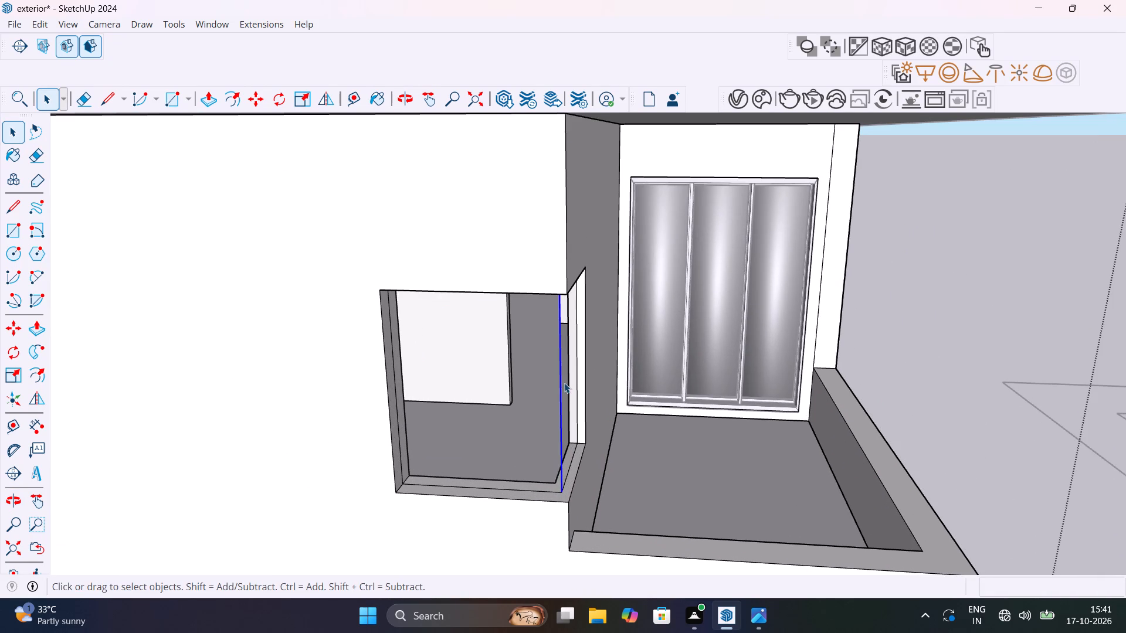
pyautogui.scroll(-3, 523, 394)
pyautogui.moveTo(521, 416); pyautogui.dragTo(696, 416, button='middle')
pyautogui.scroll(8, 732, 449)
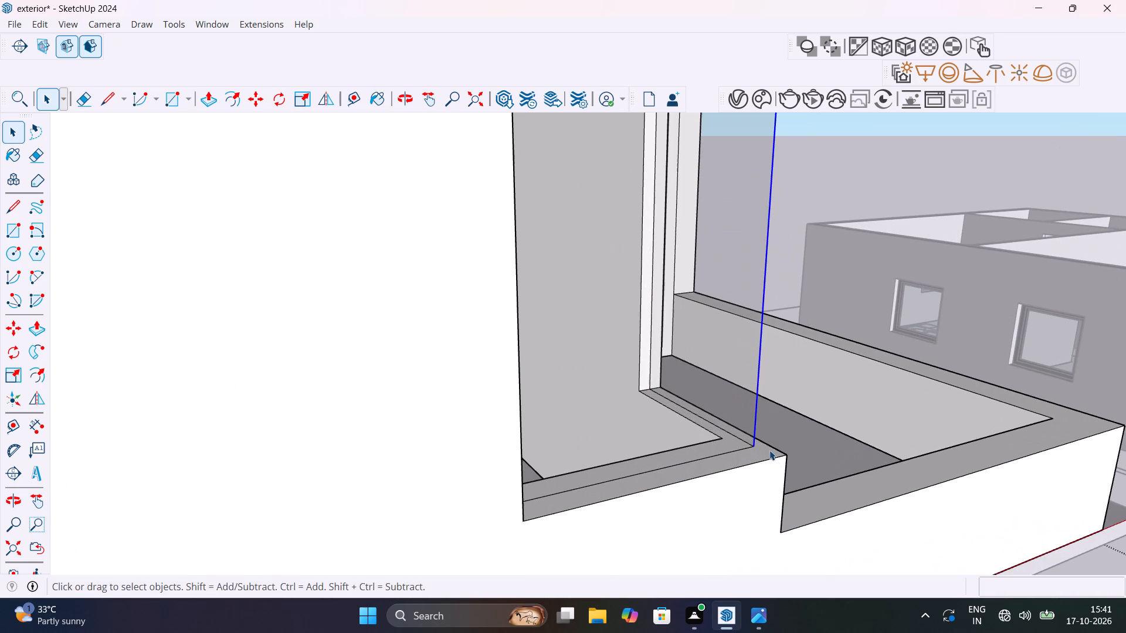
pyautogui.scroll(-13, 765, 447)
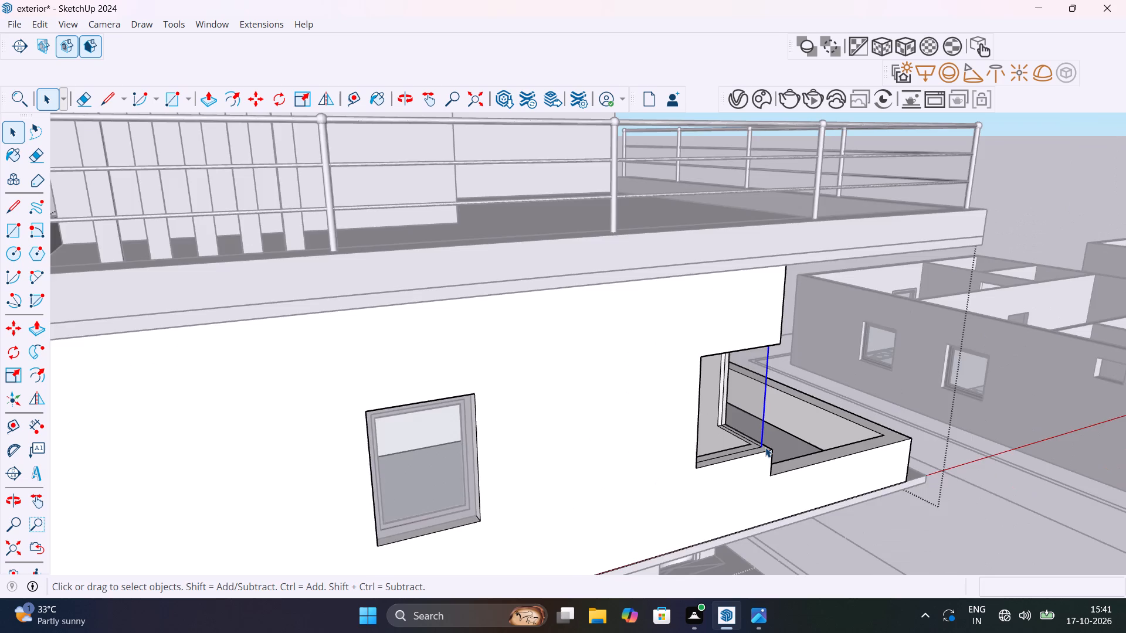
pyautogui.scroll(-8, 765, 447)
pyautogui.moveTo(762, 451); pyautogui.dragTo(471, 438, button='middle')
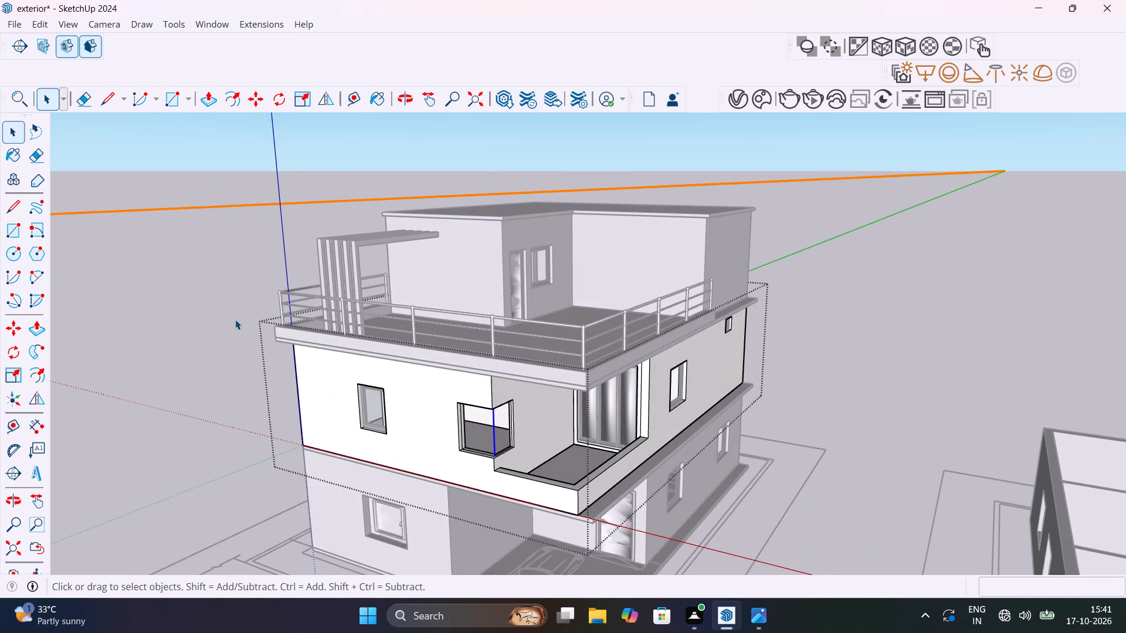
pyautogui.click(235, 319)
# Review the house against the neighbouring floor models and from below, checking the roof edge, terrace slab, balcony and corner window.
pyautogui.scroll(-4, 203, 305)
pyautogui.moveTo(435, 347); pyautogui.dragTo(437, 383, button='middle')
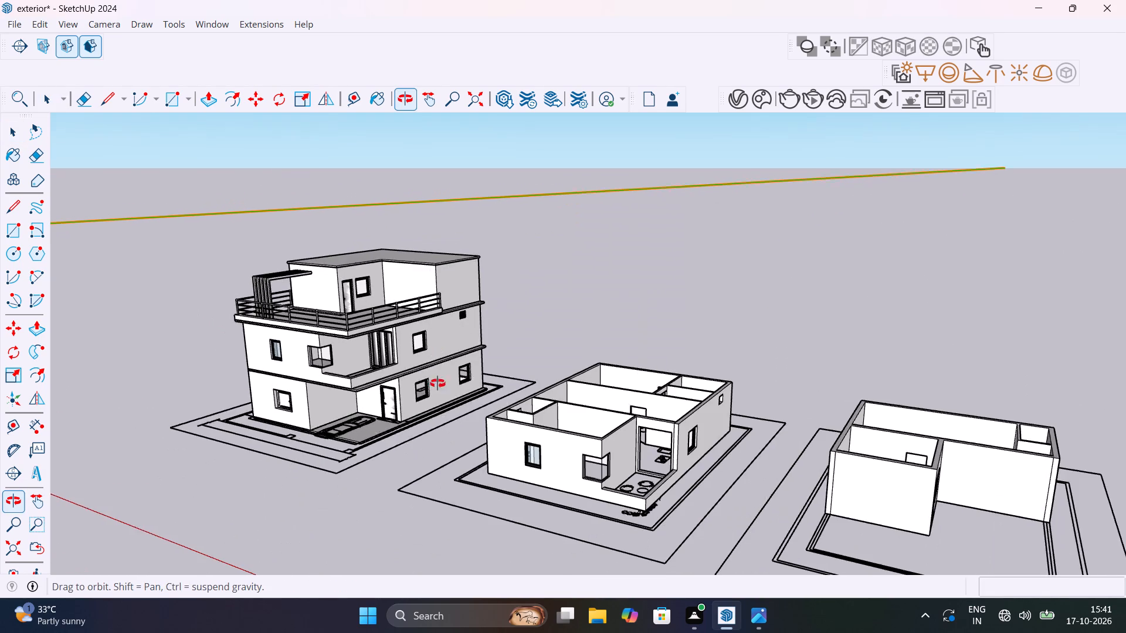
pyautogui.moveTo(437, 383); pyautogui.dragTo(481, 479, button='middle')
pyautogui.scroll(-4, 482, 452)
pyautogui.moveTo(479, 473); pyautogui.dragTo(527, 431, button='middle')
pyautogui.keyDown('shift'); pyautogui.moveTo(527, 431); pyautogui.dragTo(556, 388, button='middle'); pyautogui.keyUp('shift')
pyautogui.keyDown('shift'); pyautogui.moveTo(455, 417); pyautogui.dragTo(351, 428, button='middle'); pyautogui.keyUp('shift')
pyautogui.moveTo(466, 426); pyautogui.dragTo(406, 437, button='middle')
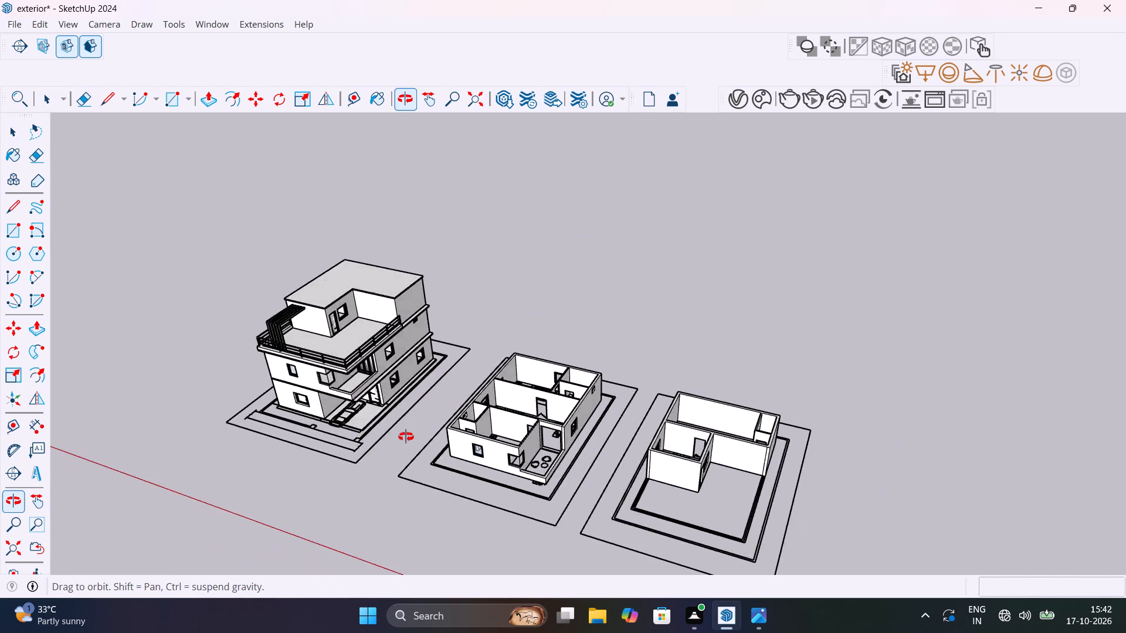
pyautogui.moveTo(406, 437); pyautogui.dragTo(413, 409, button='middle')
pyautogui.scroll(2, 315, 408)
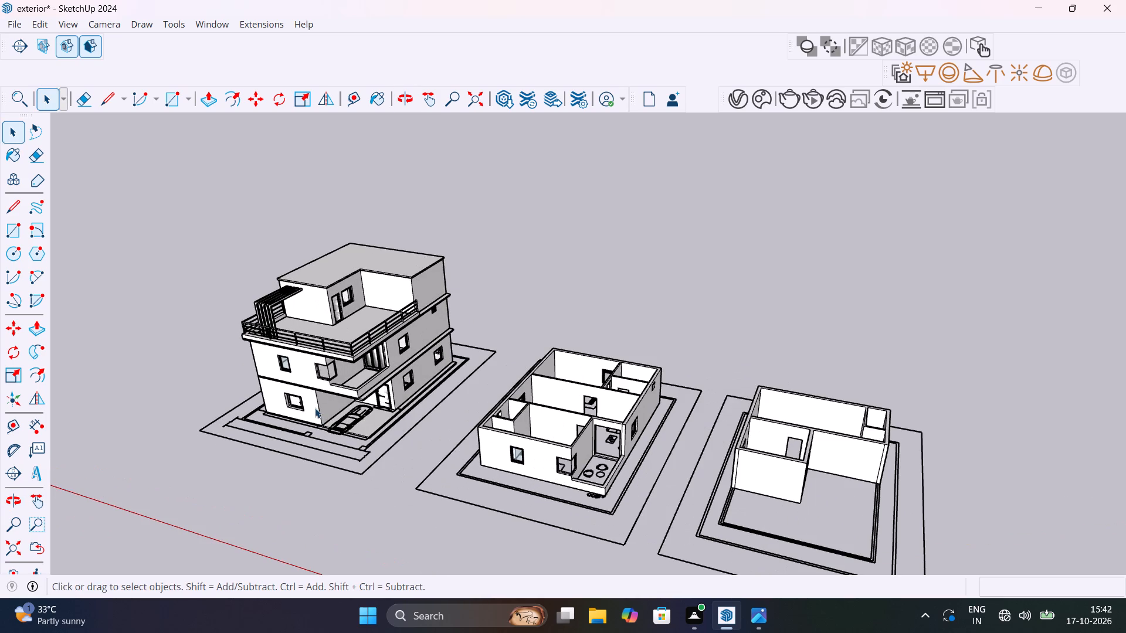
pyautogui.scroll(10, 289, 343)
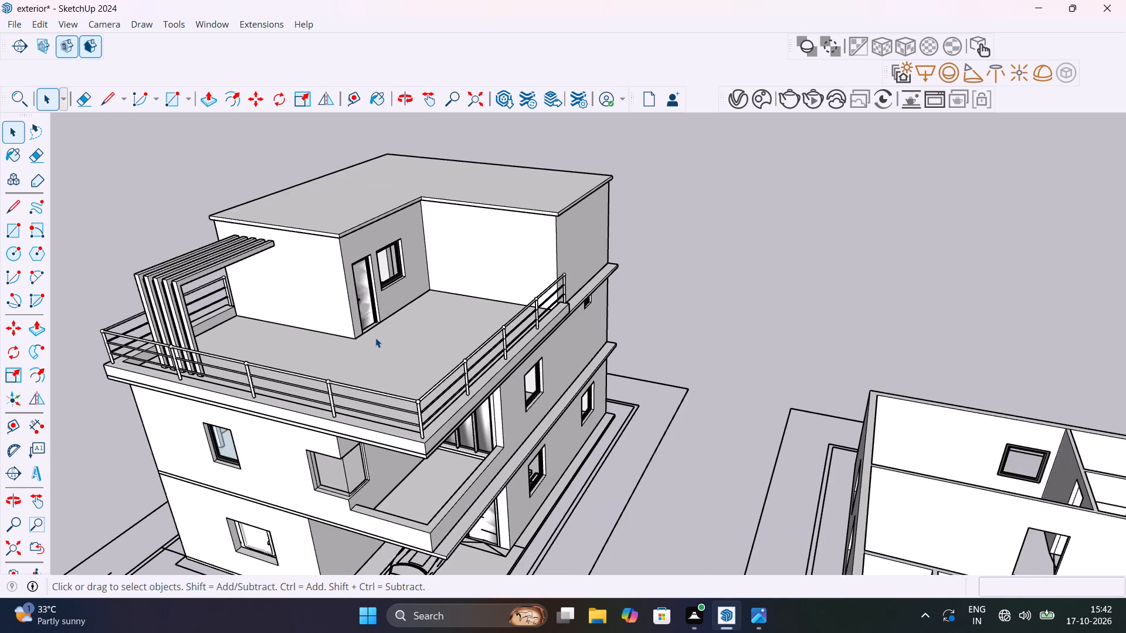
pyautogui.moveTo(375, 338); pyautogui.dragTo(331, 172, button='middle')
pyautogui.scroll(6, 497, 207)
pyautogui.moveTo(538, 268); pyautogui.dragTo(544, 236, button='middle')
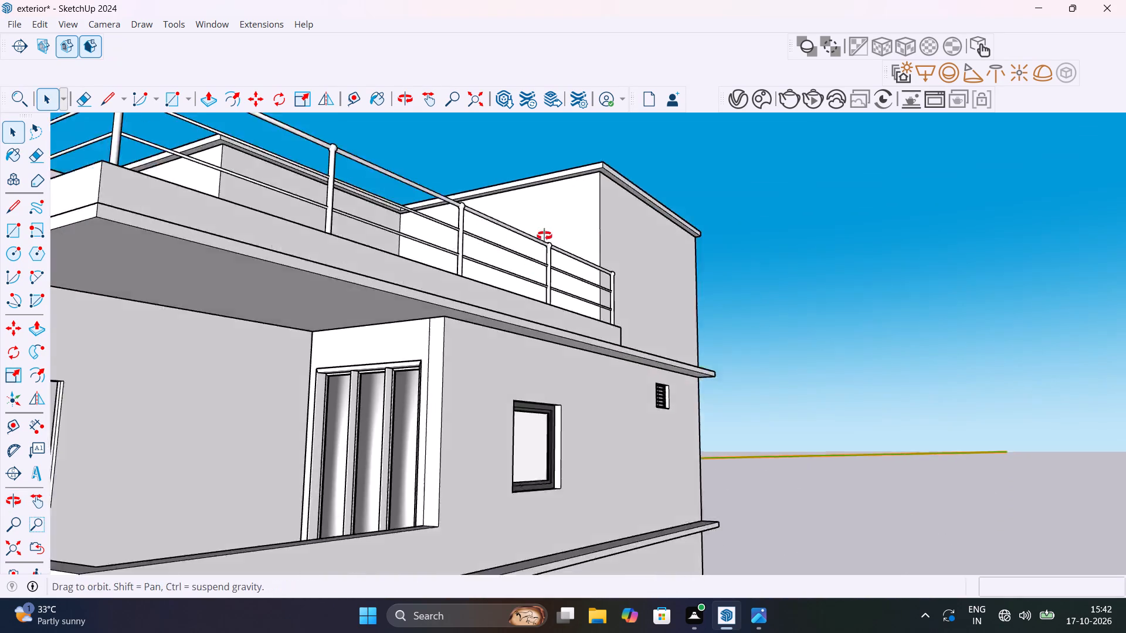
pyautogui.moveTo(544, 236); pyautogui.dragTo(548, 205, button='middle')
pyautogui.scroll(4, 629, 195)
pyautogui.scroll(-3, 634, 191)
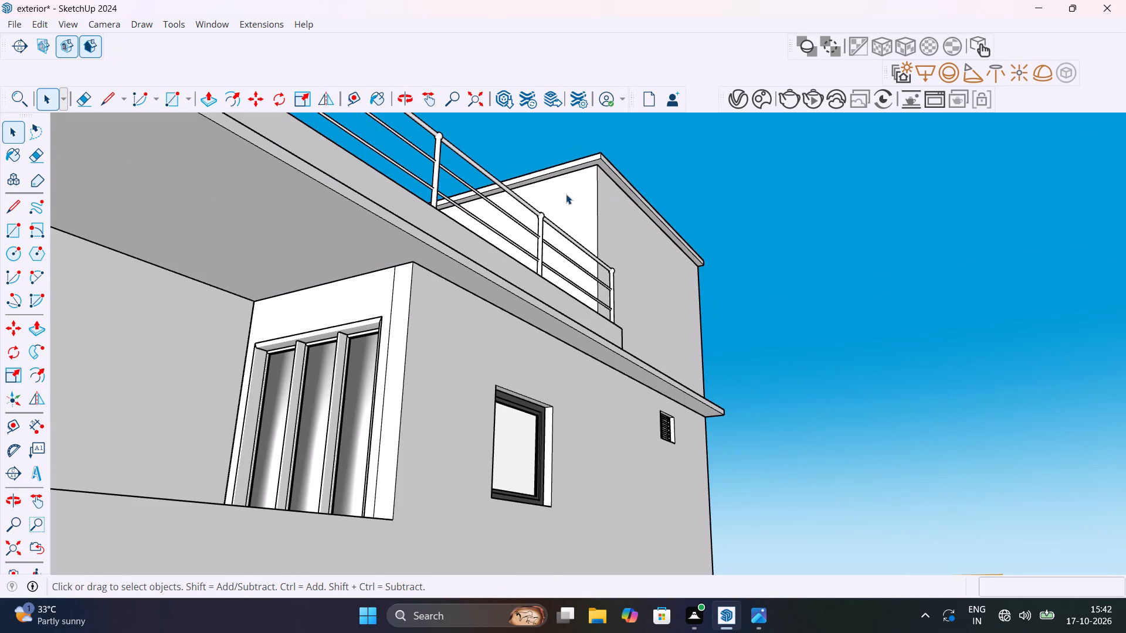
pyautogui.scroll(-3, 566, 194)
pyautogui.moveTo(564, 207); pyautogui.dragTo(675, 240, button='middle')
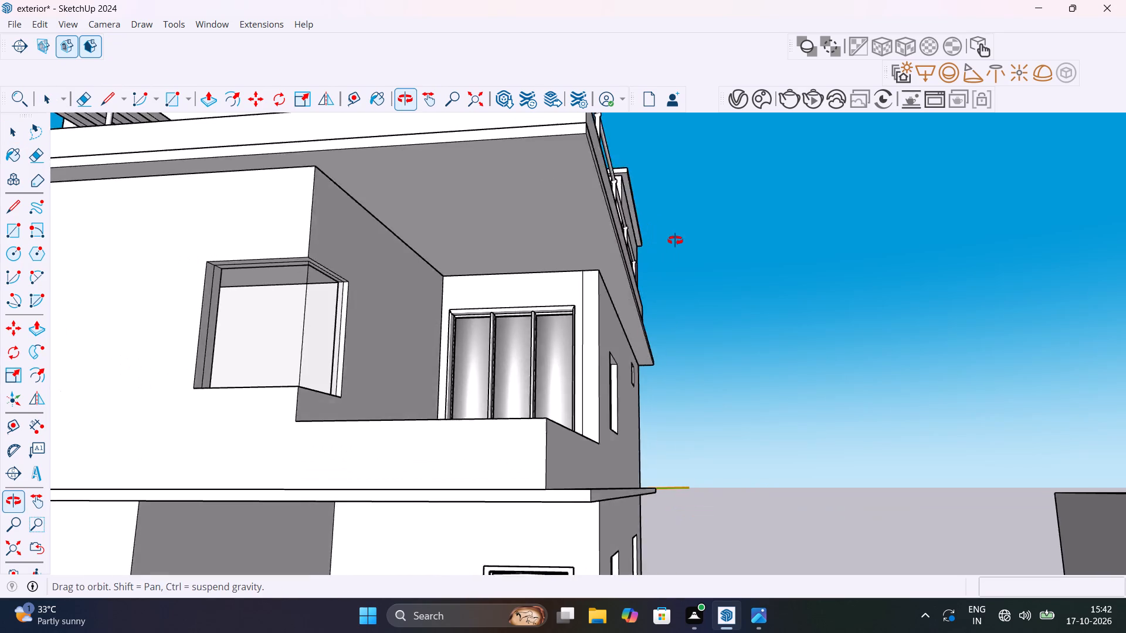
pyautogui.moveTo(675, 240); pyautogui.dragTo(683, 285, button='middle')
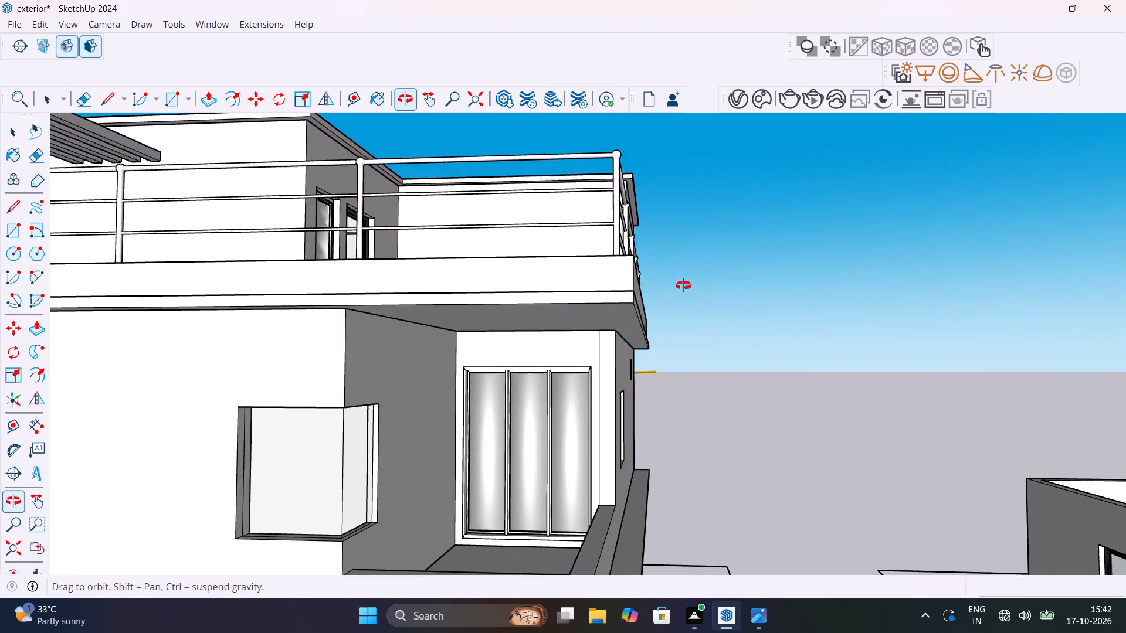
pyautogui.moveTo(683, 285); pyautogui.dragTo(681, 281, button='middle')
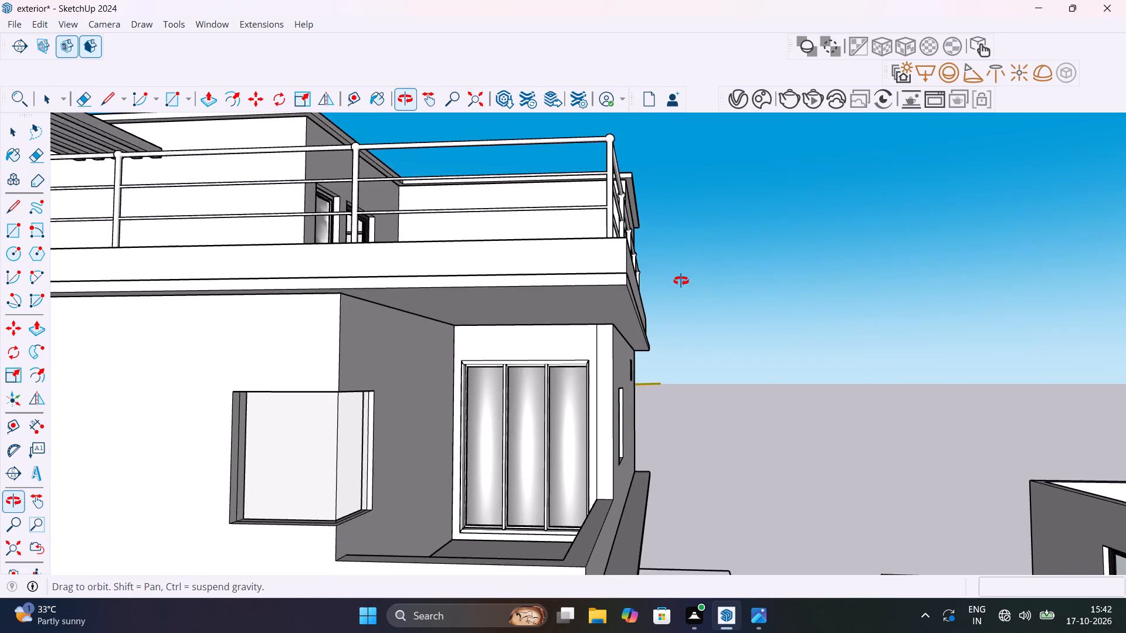
pyautogui.moveTo(681, 281); pyautogui.dragTo(643, 258, button='middle')
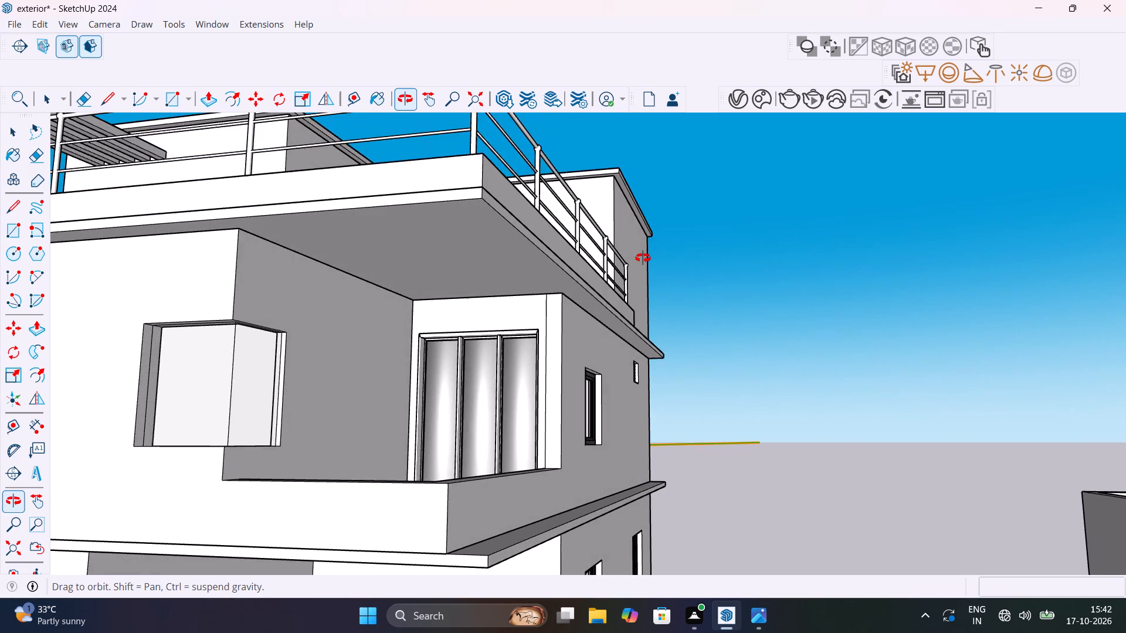
pyautogui.moveTo(643, 258); pyautogui.dragTo(623, 268, button='middle')
# Render the exterior in V-Ray from a raised corner view showing the roof, pergola terrace and balcony.
pyautogui.scroll(-4, 609, 285)
pyautogui.moveTo(571, 345); pyautogui.dragTo(571, 379, button='middle')
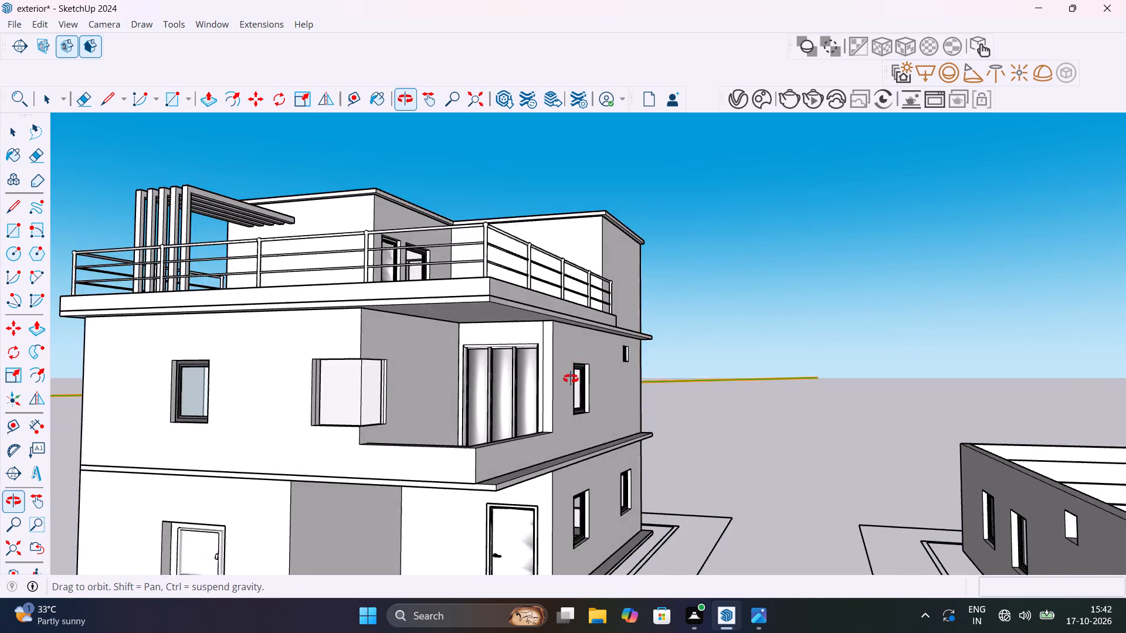
pyautogui.moveTo(571, 379); pyautogui.dragTo(533, 482, button='middle')
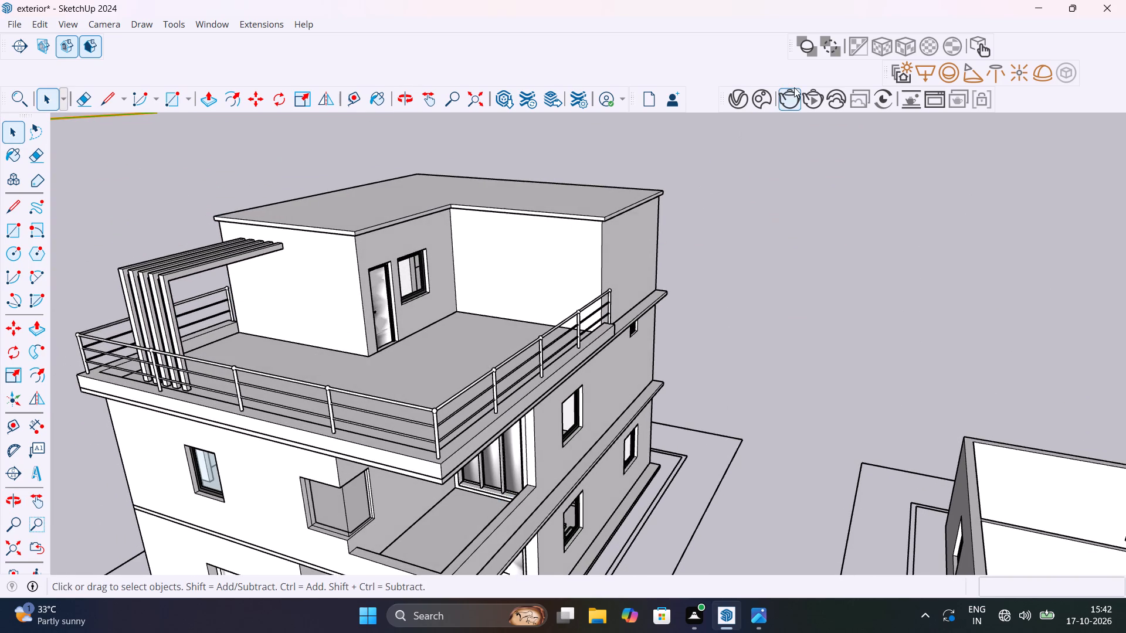
pyautogui.click(791, 100)
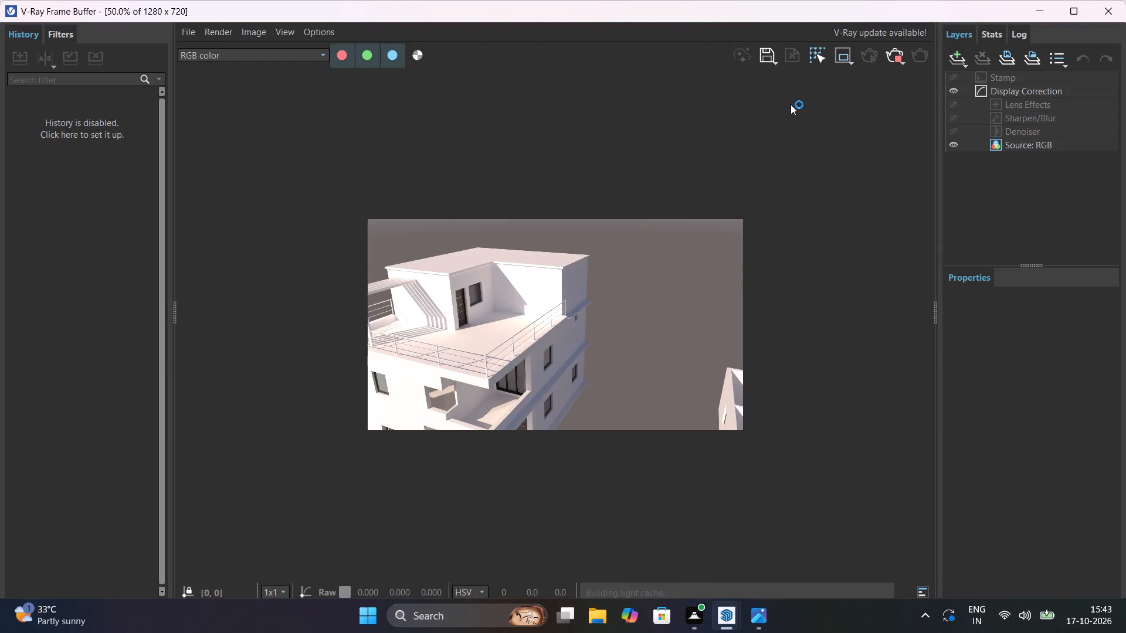
# Inspect the rendered house overall and close up, checking the corner window, balcony, facade windows and ground-floor entrance.
pyautogui.scroll(5, 533, 402)
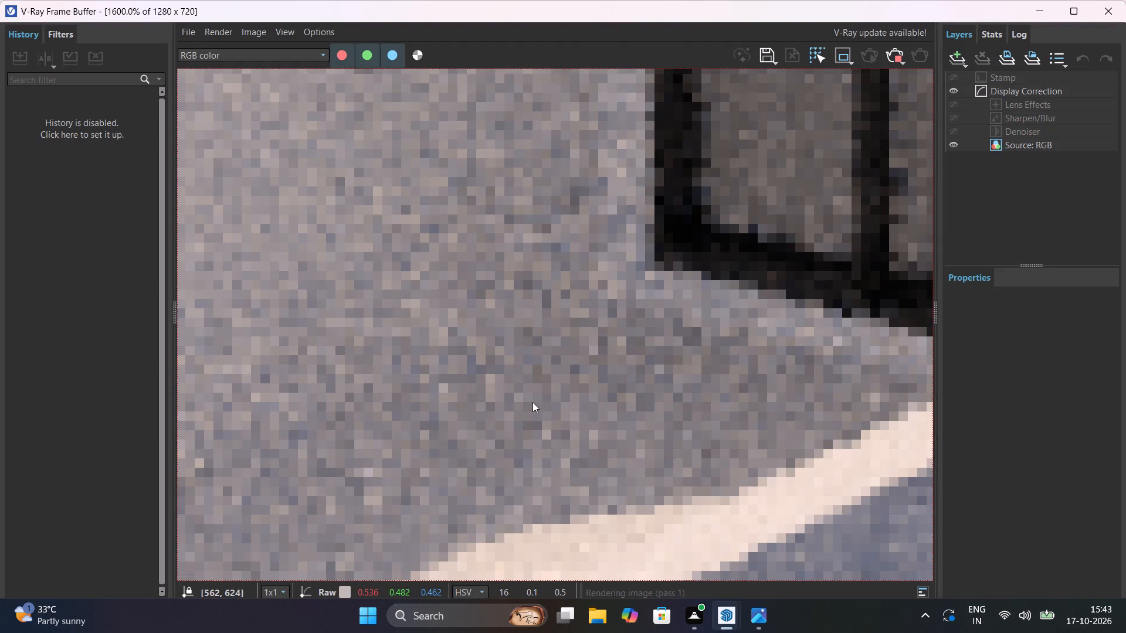
pyautogui.scroll(-4, 533, 402)
pyautogui.moveTo(533, 402); pyautogui.dragTo(542, 371, button='middle')
pyautogui.middleClick(542, 371)
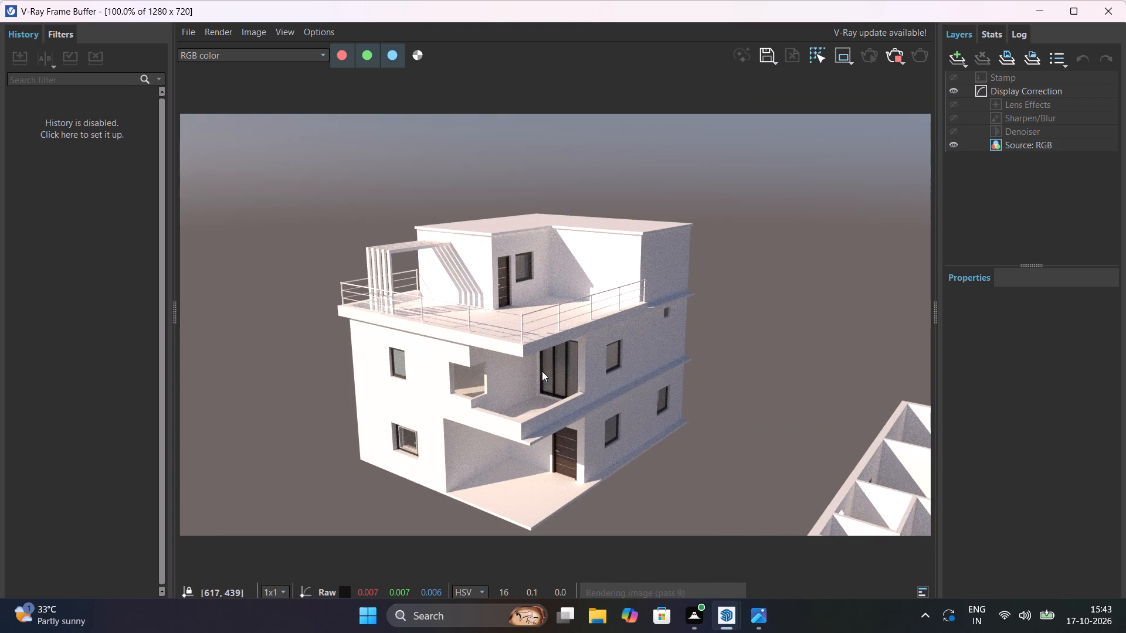
pyautogui.scroll(1, 425, 467)
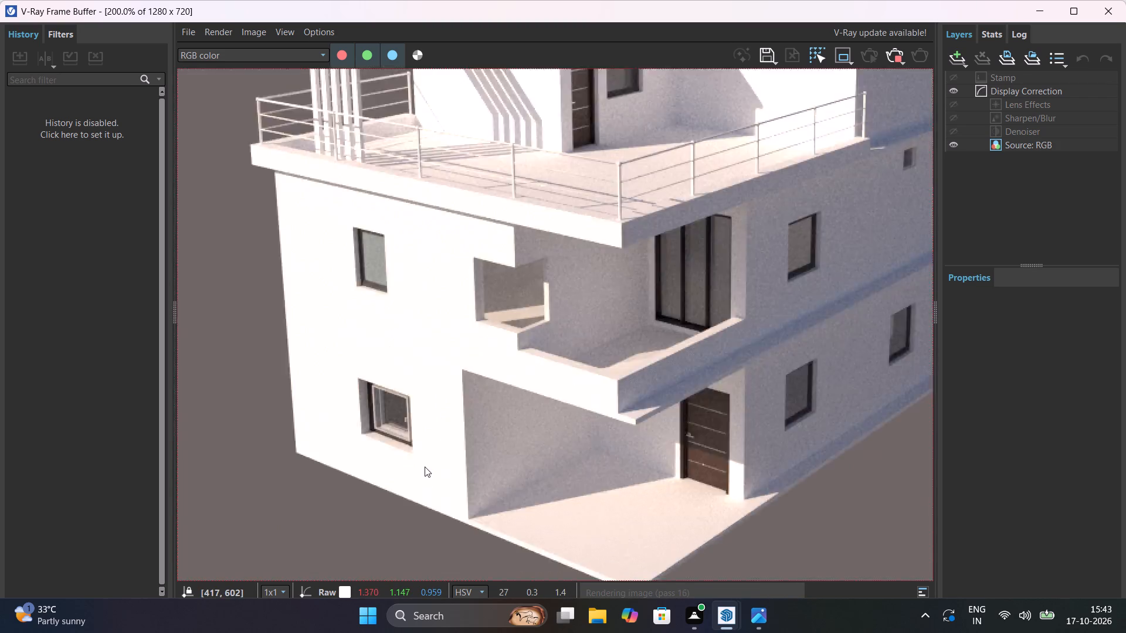
pyautogui.scroll(2, 425, 467)
pyautogui.scroll(-3, 526, 255)
pyautogui.scroll(1, 526, 255)
pyautogui.scroll(-1, 523, 380)
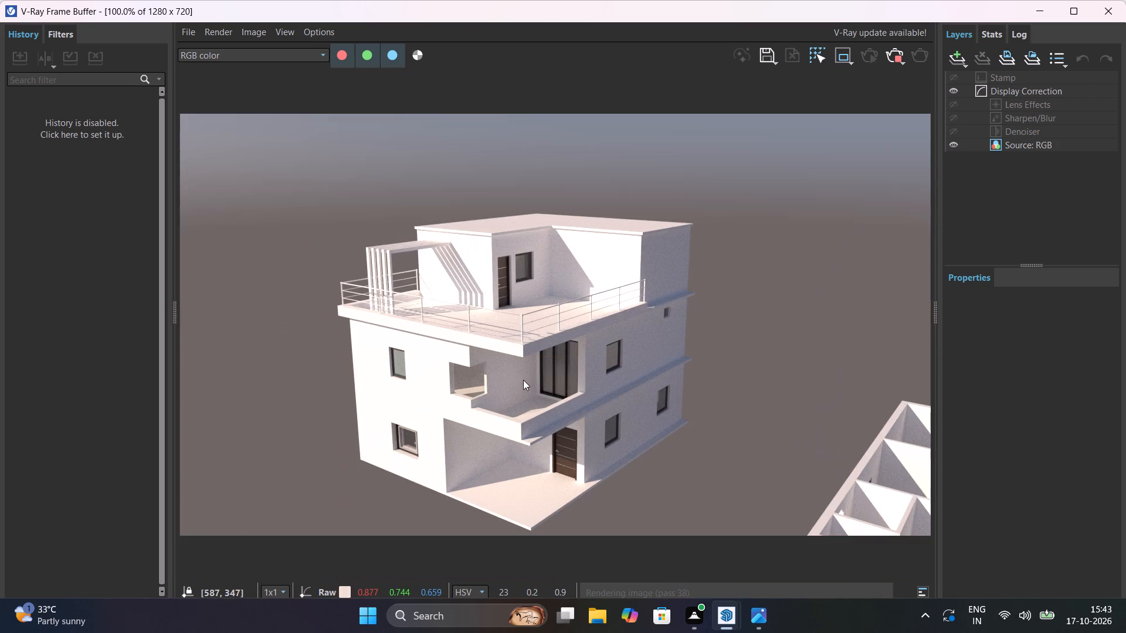
pyautogui.scroll(2, 482, 412)
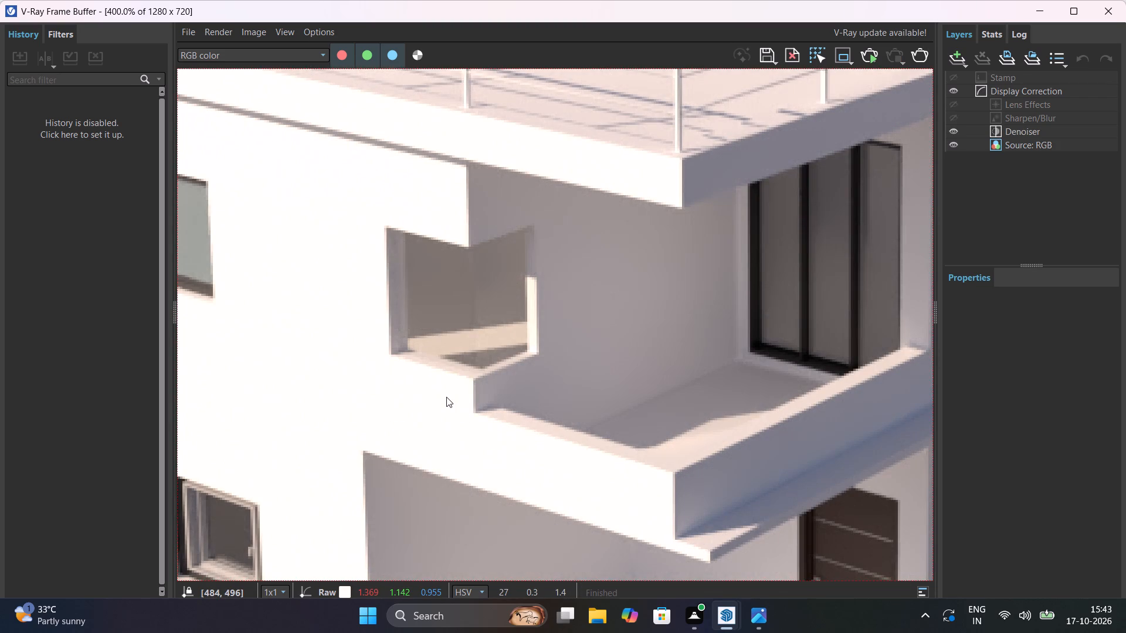
pyautogui.scroll(-2, 446, 397)
pyautogui.scroll(1, 480, 402)
pyautogui.scroll(-1, 480, 402)
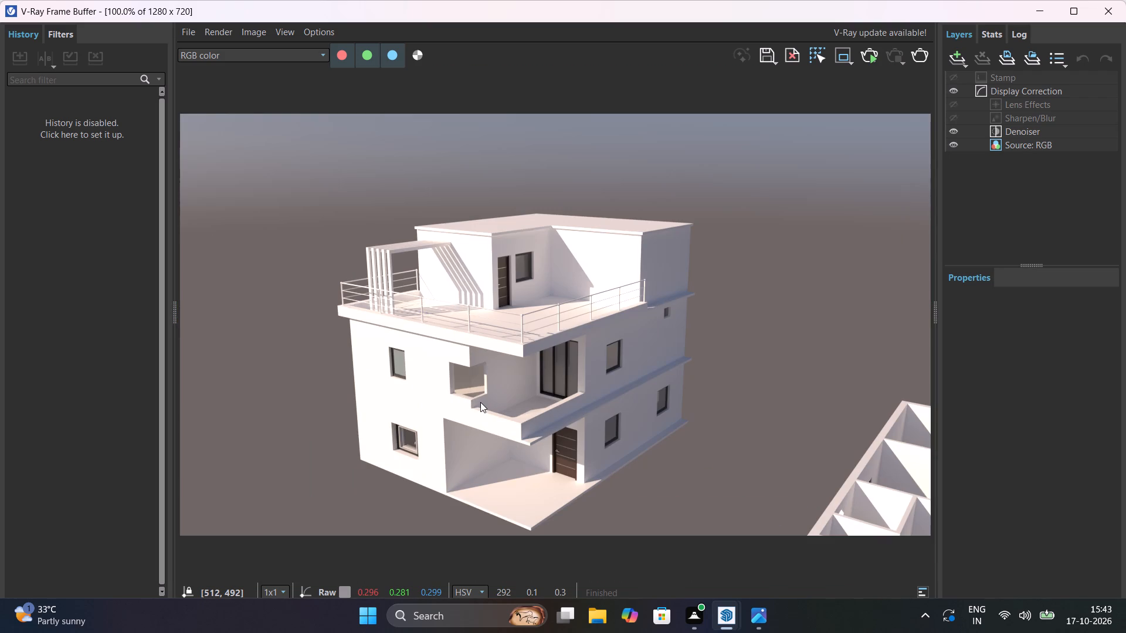
# Choose the Follow mouse option for the render image.
pyautogui.click(253, 32)
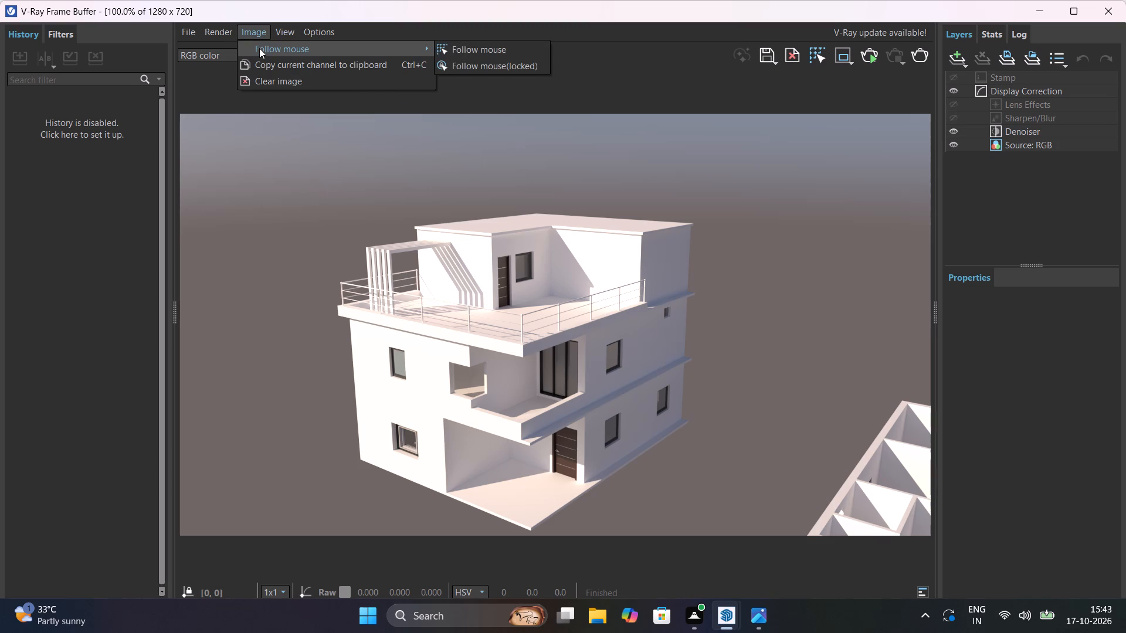
pyautogui.click(472, 45)
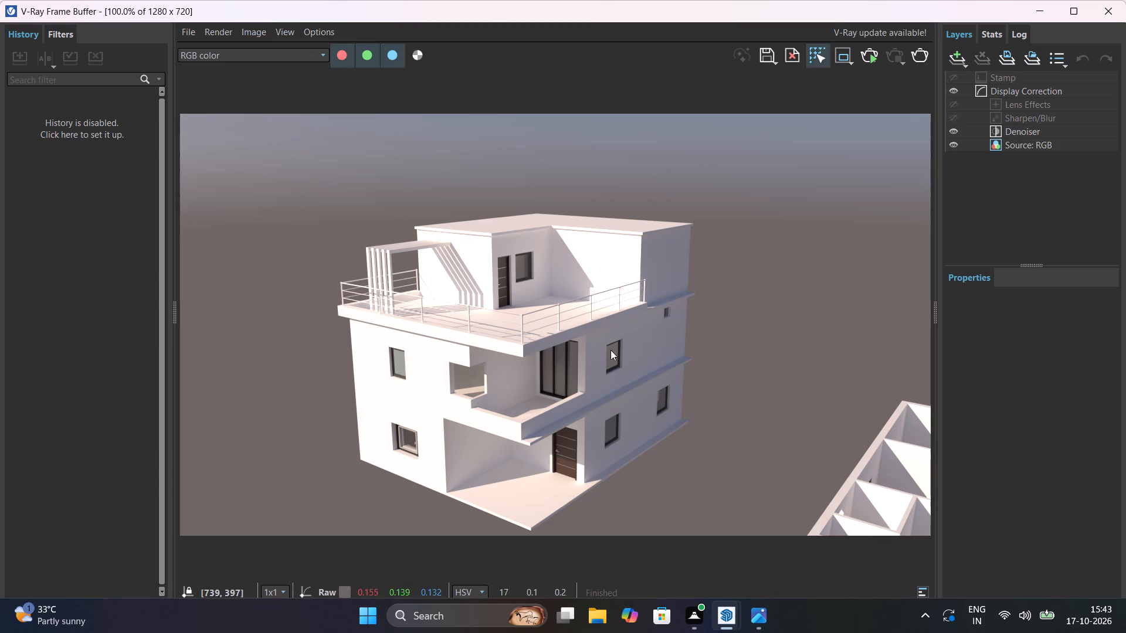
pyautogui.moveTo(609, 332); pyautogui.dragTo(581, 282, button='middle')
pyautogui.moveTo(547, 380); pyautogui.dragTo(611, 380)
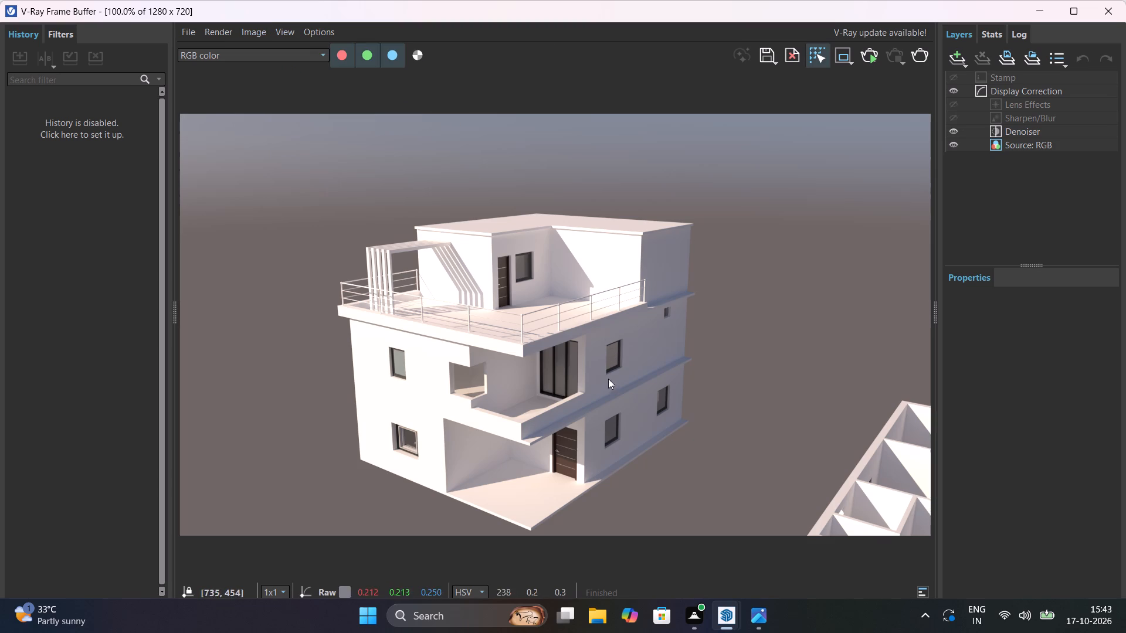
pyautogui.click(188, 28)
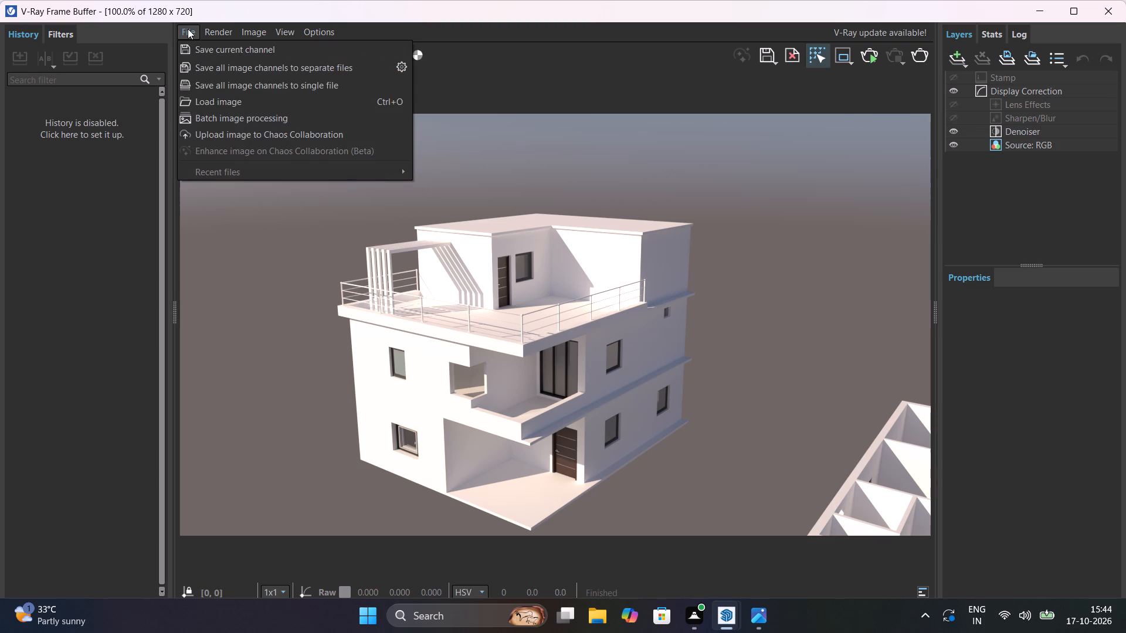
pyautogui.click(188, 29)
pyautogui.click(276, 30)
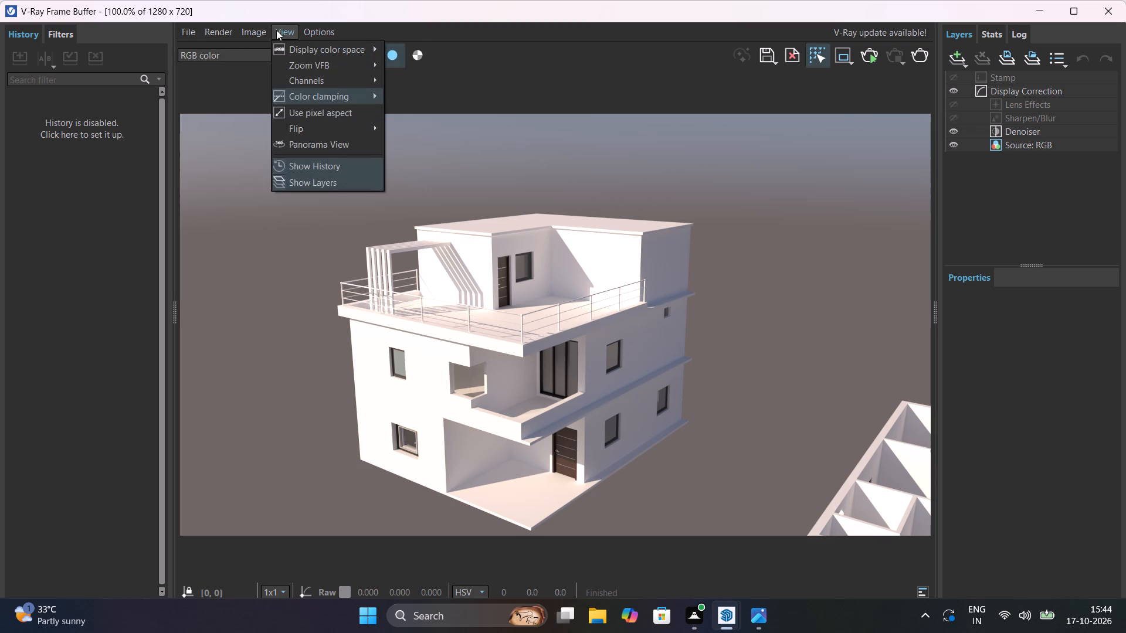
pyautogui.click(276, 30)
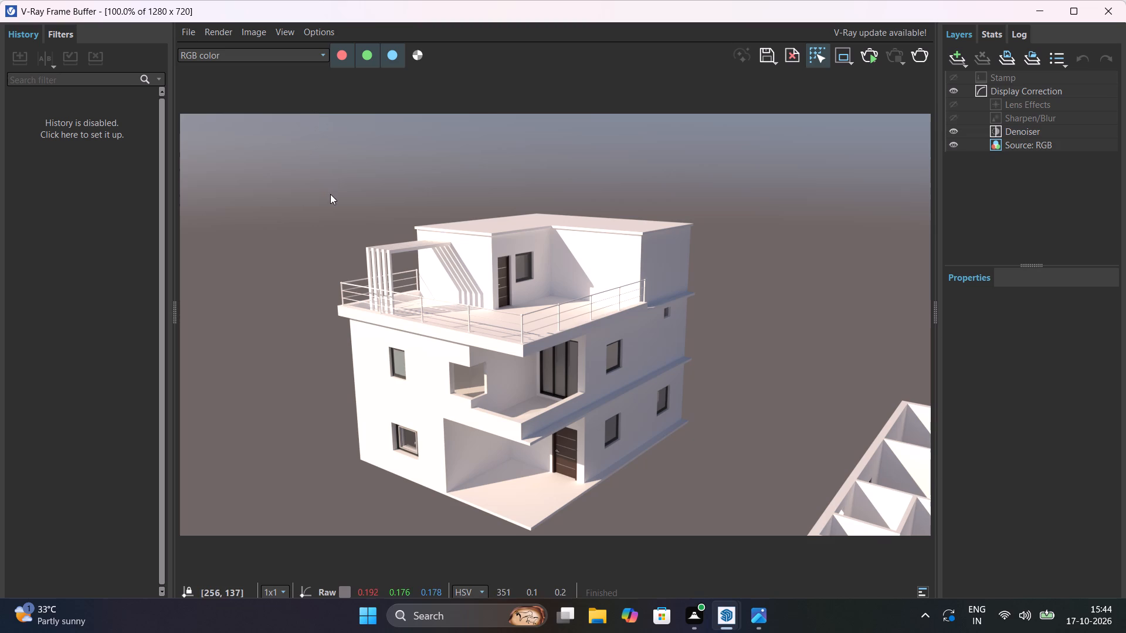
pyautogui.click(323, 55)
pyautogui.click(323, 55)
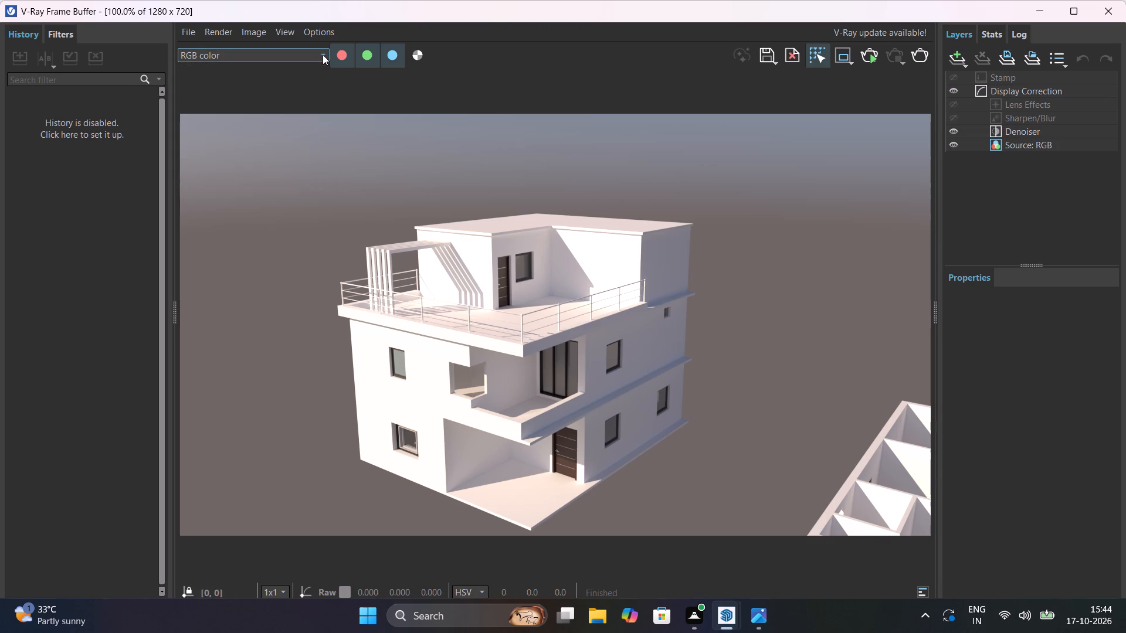
# Check the render with its red, green and blue colour channels switched off and on, and close the render window.
pyautogui.click(341, 53)
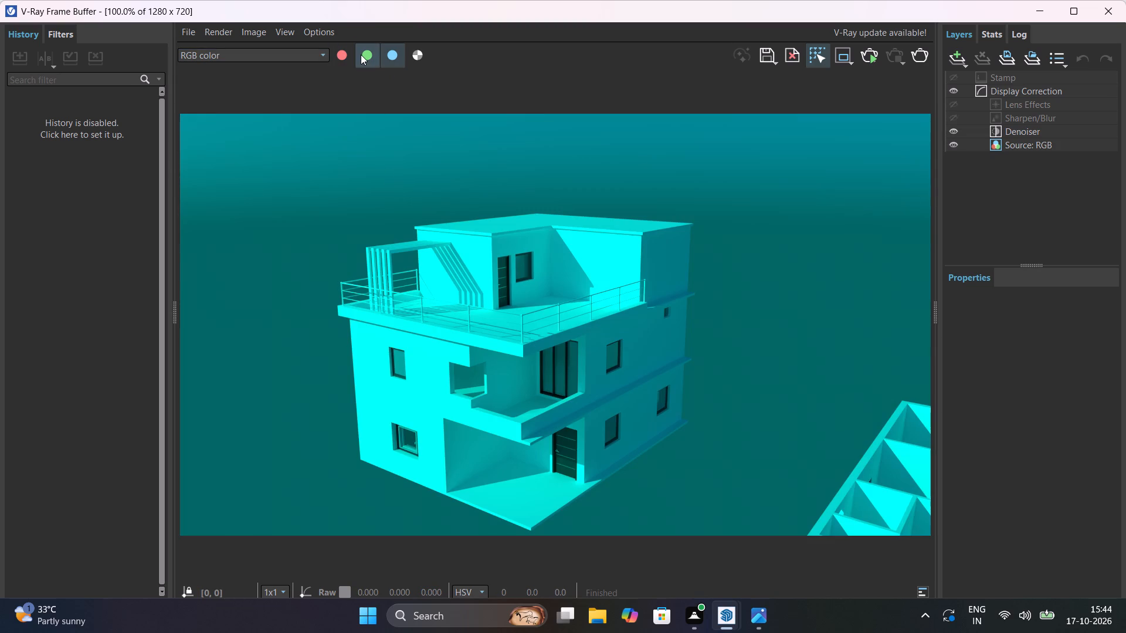
pyautogui.click(361, 55)
pyautogui.click(384, 55)
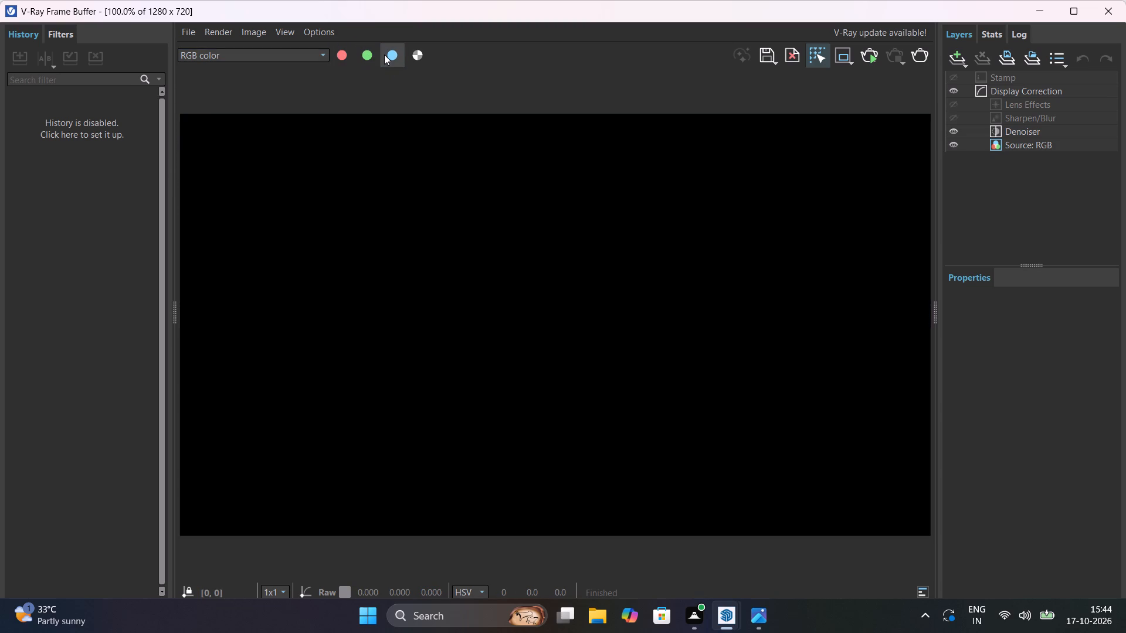
pyautogui.click(384, 55)
pyautogui.click(372, 55)
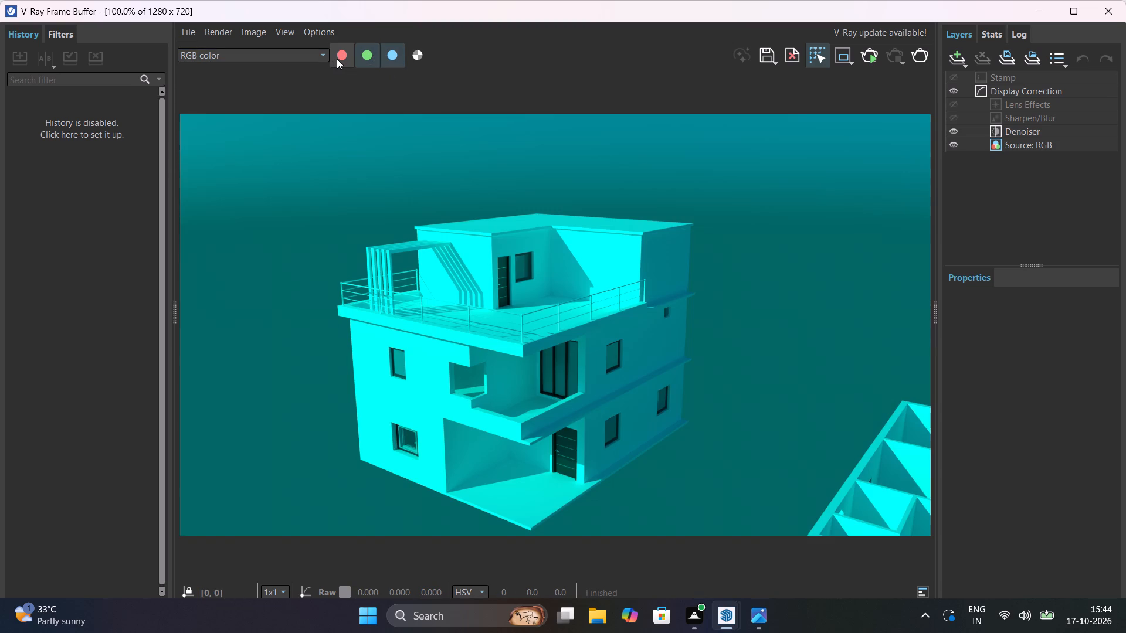
pyautogui.click(337, 59)
pyautogui.click(374, 55)
pyautogui.click(384, 58)
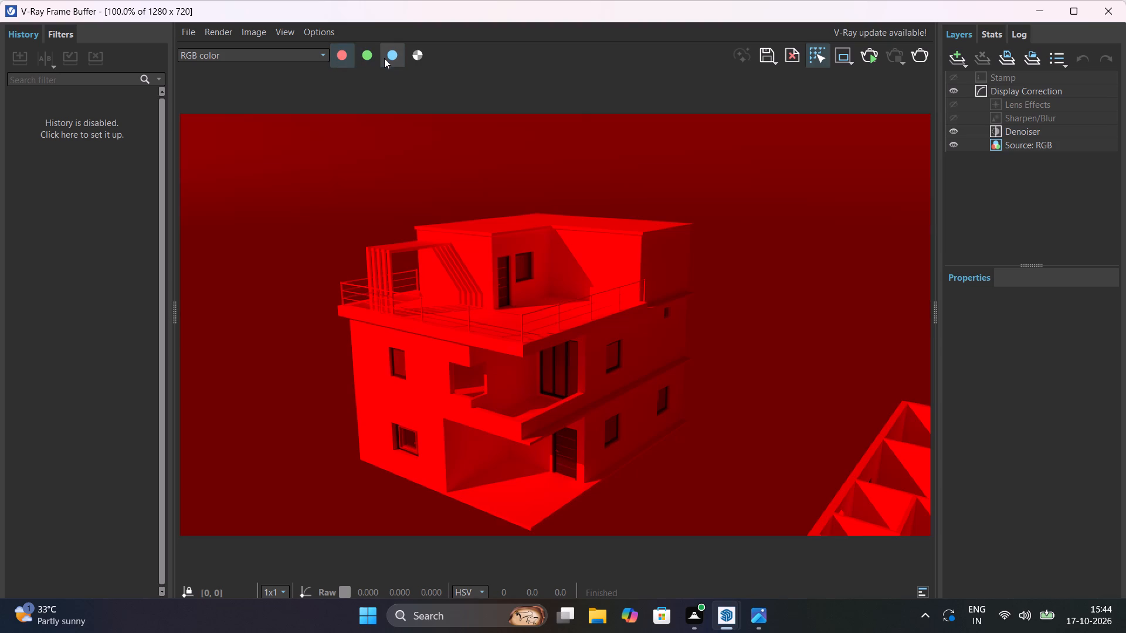
pyautogui.click(373, 57)
pyautogui.click(385, 57)
pyautogui.click(418, 52)
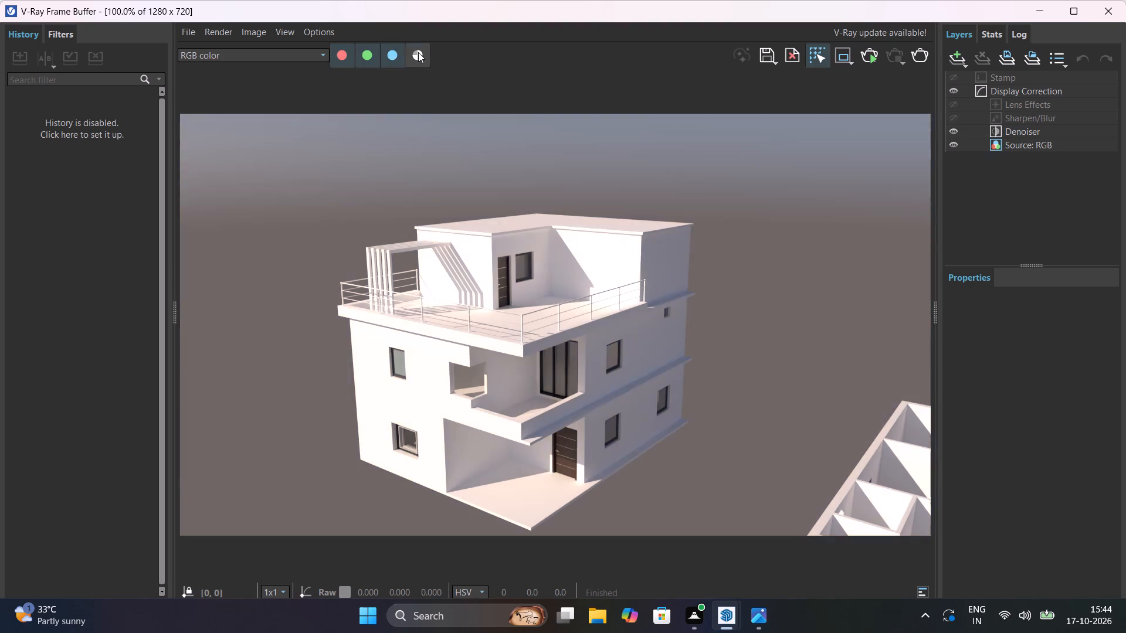
pyautogui.click(418, 52)
pyautogui.click(1121, 1)
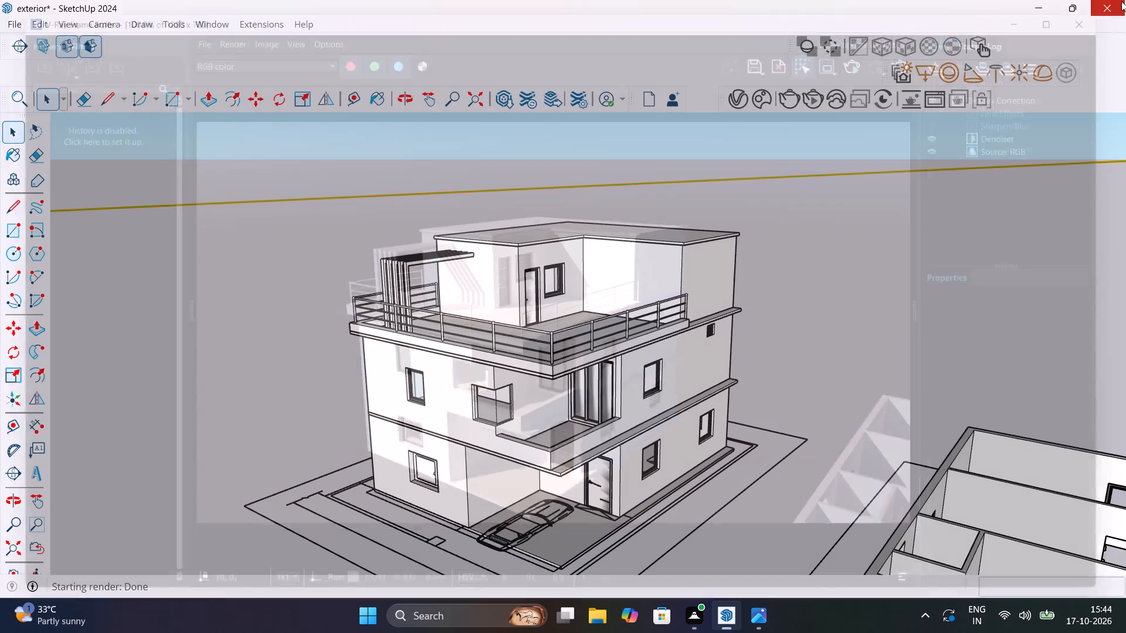
# Examine the house model from above and at eye level, checking the terrace railing, balcony, entrance door and ground-floor side windows.
pyautogui.scroll(-2, 715, 278)
pyautogui.moveTo(710, 320); pyautogui.dragTo(791, 365, button='middle')
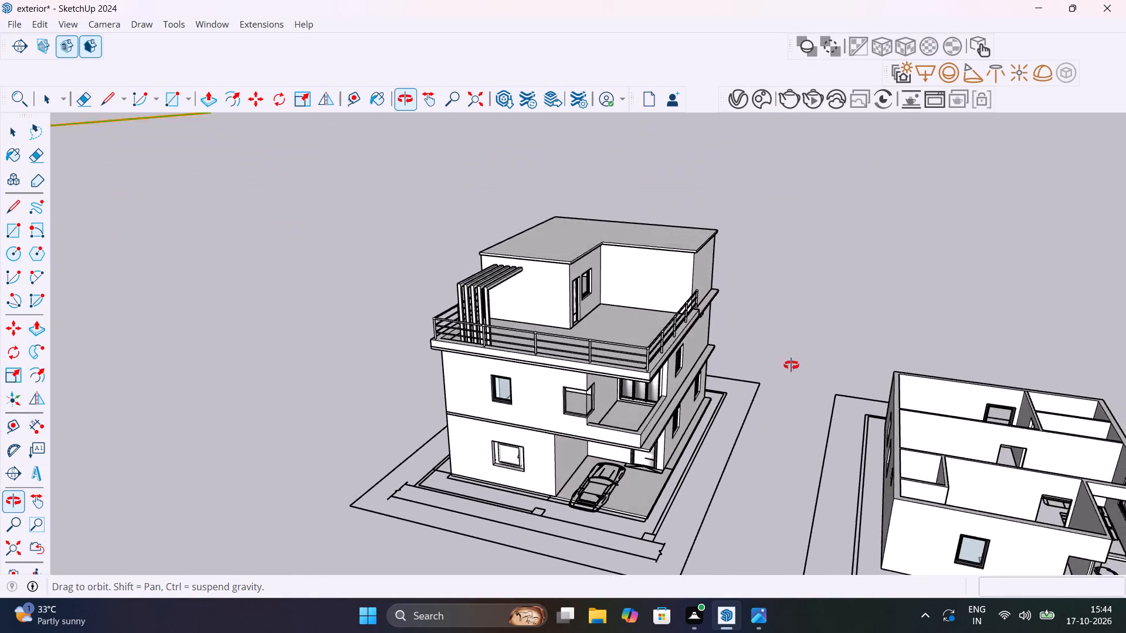
pyautogui.moveTo(791, 365); pyautogui.dragTo(764, 444, button='middle')
pyautogui.scroll(5, 548, 351)
pyautogui.scroll(-4, 548, 351)
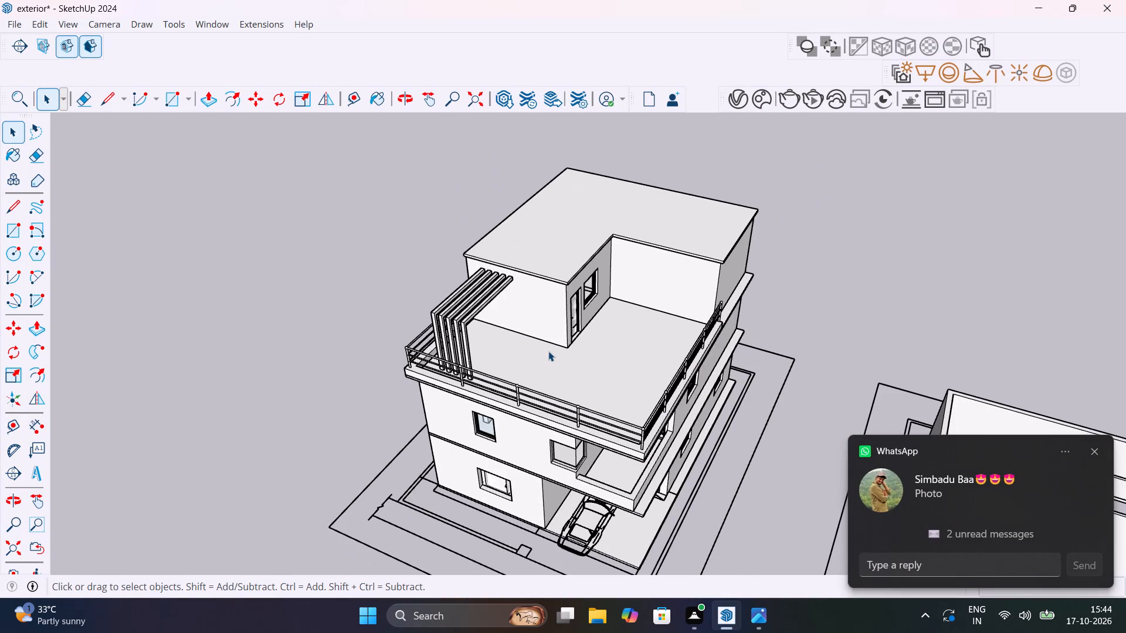
pyautogui.scroll(6, 533, 442)
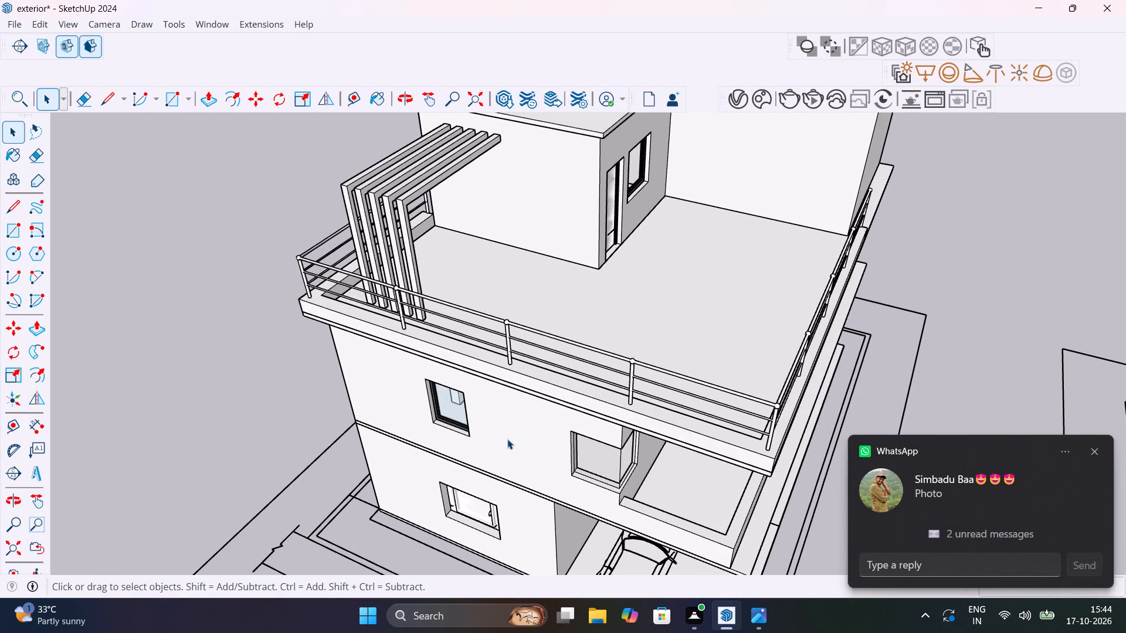
pyautogui.moveTo(623, 481); pyautogui.dragTo(484, 352, button='middle')
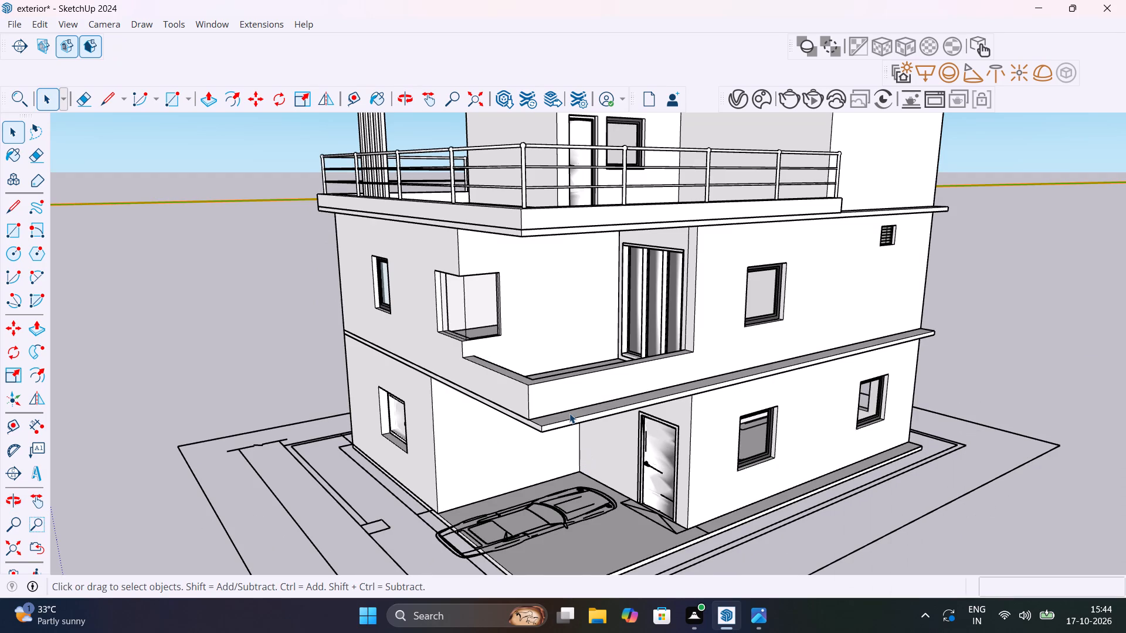
pyautogui.scroll(-3, 569, 413)
pyautogui.scroll(8, 650, 512)
pyautogui.scroll(4, 796, 320)
pyautogui.click(813, 361)
pyautogui.scroll(-4, 813, 361)
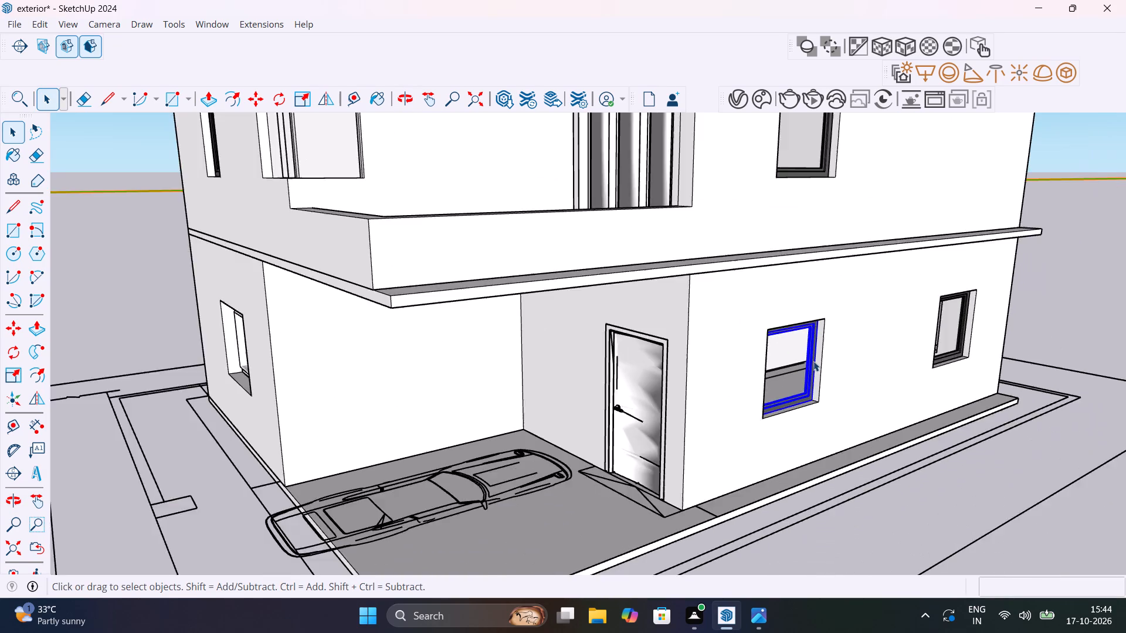
pyautogui.scroll(-5, 813, 361)
pyautogui.click(919, 471)
pyautogui.scroll(-6, 919, 471)
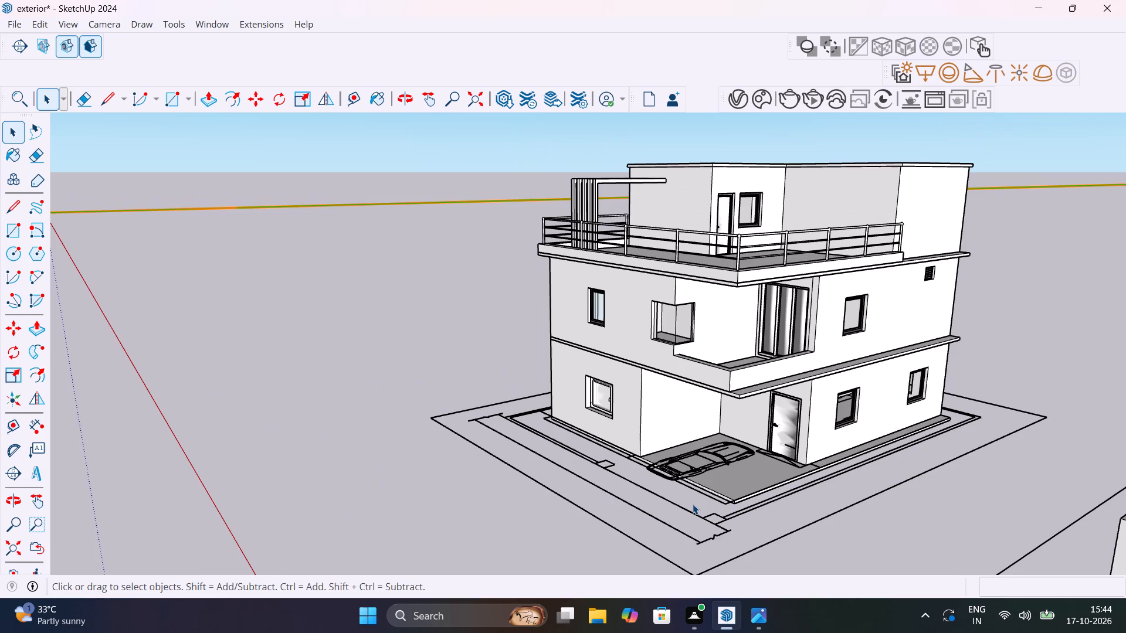
# Delete the stray vertical line beside the rear corner of the ground-floor wall, on the side with two windows and the secondary door.
pyautogui.moveTo(689, 501); pyautogui.dragTo(1065, 509, button='middle')
pyautogui.moveTo(778, 475); pyautogui.dragTo(979, 507, button='middle')
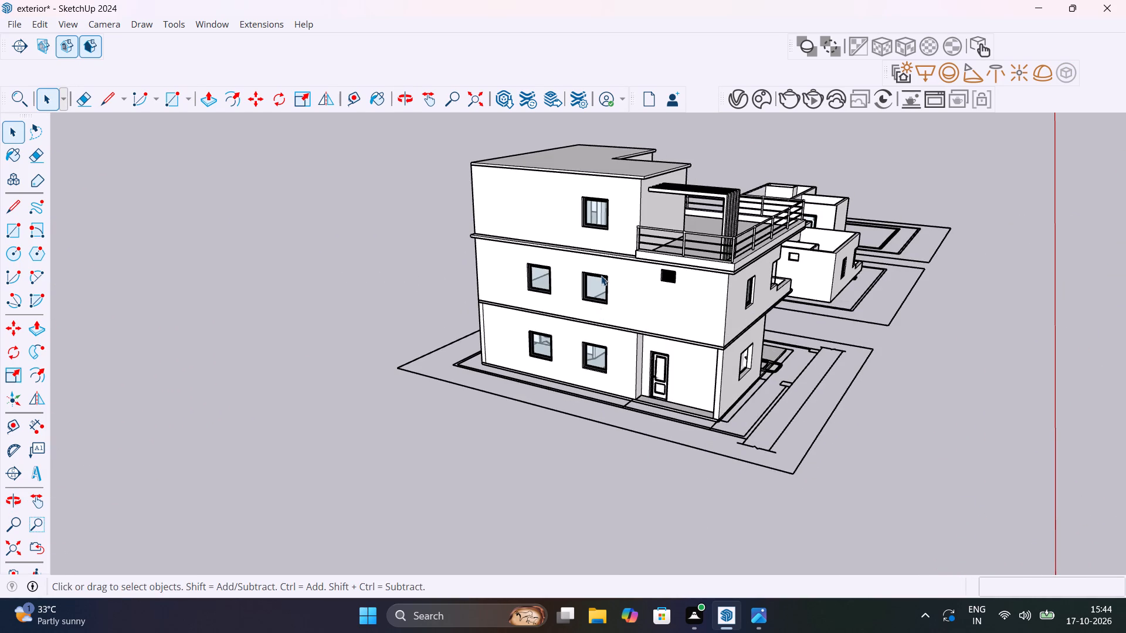
pyautogui.moveTo(601, 275); pyautogui.dragTo(958, 389, button='middle')
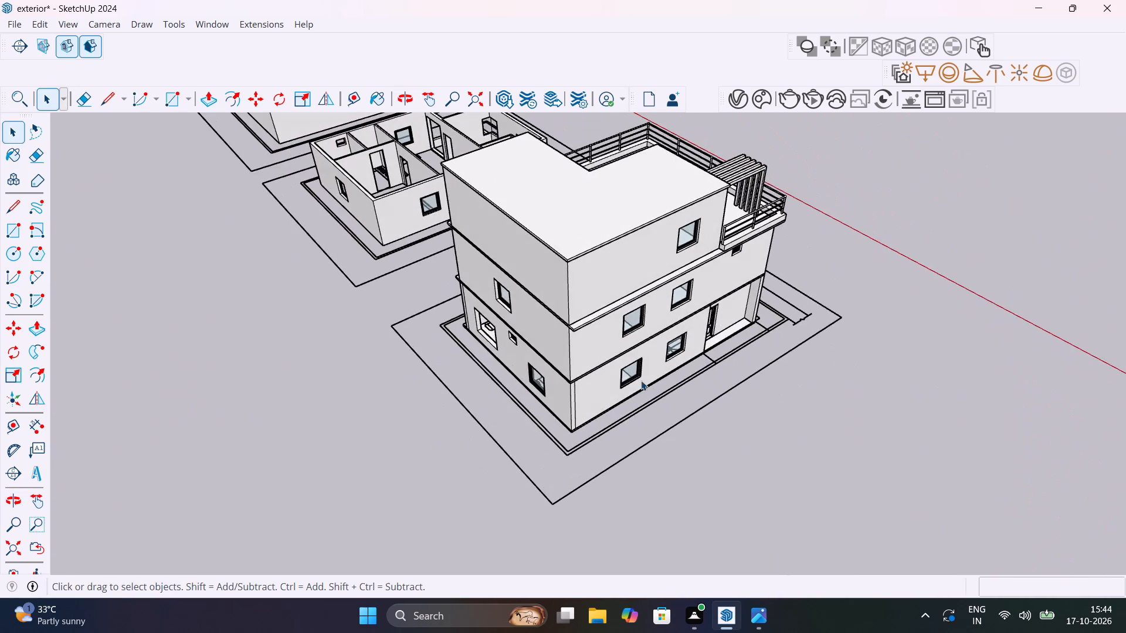
pyautogui.scroll(13, 598, 420)
pyautogui.click(567, 319)
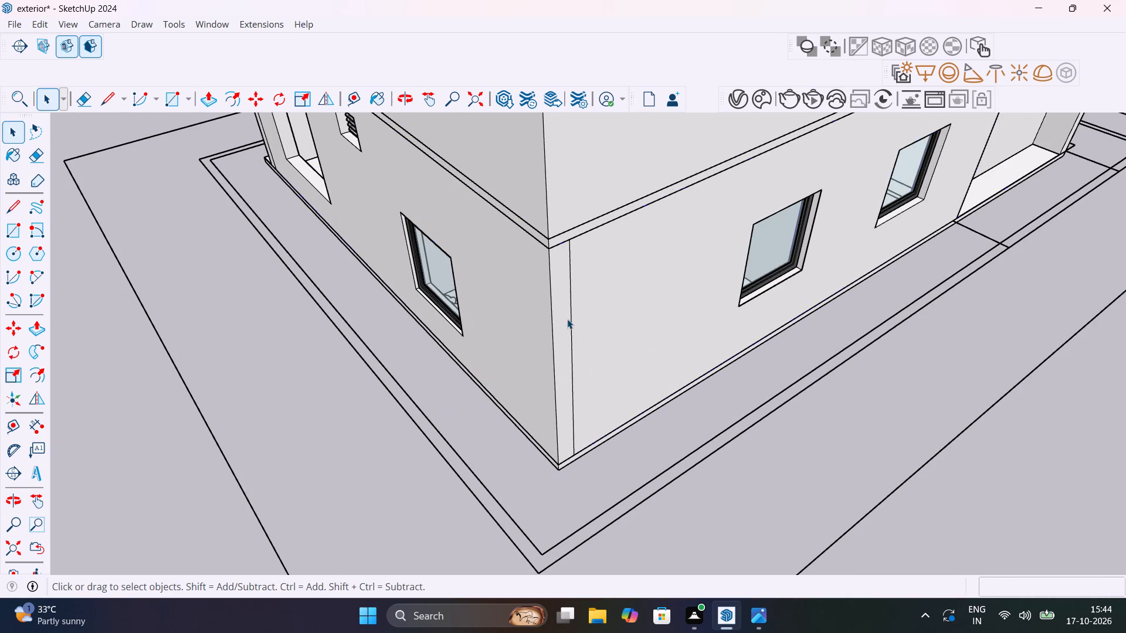
pyautogui.doubleClick(567, 311)
pyautogui.click(572, 308)
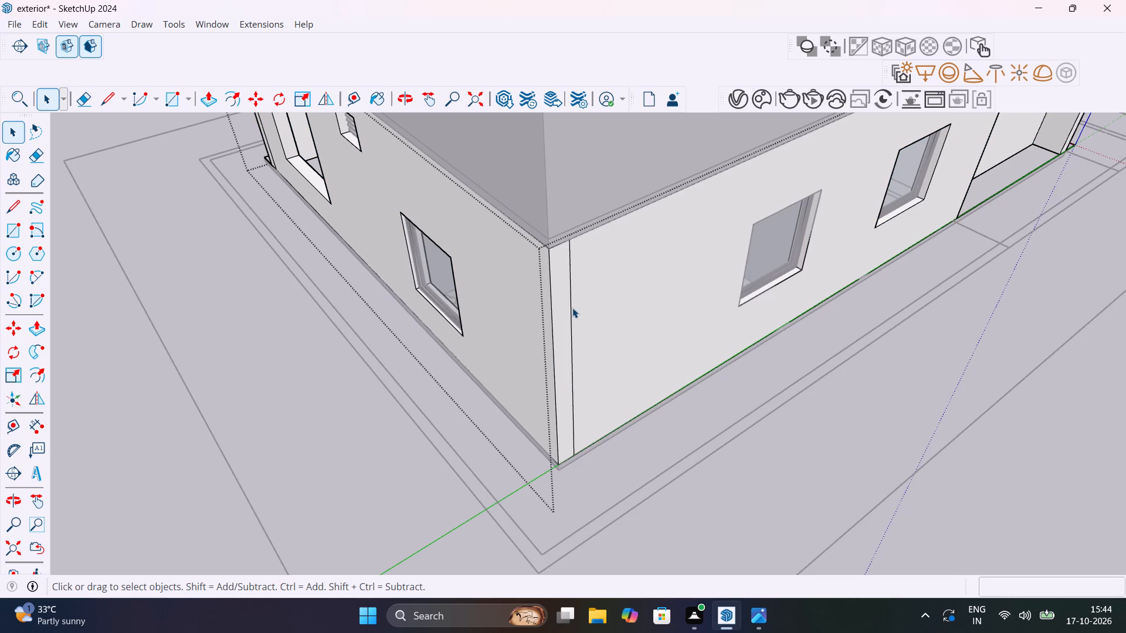
pyautogui.press('Delete')
pyautogui.scroll(-3, 582, 335)
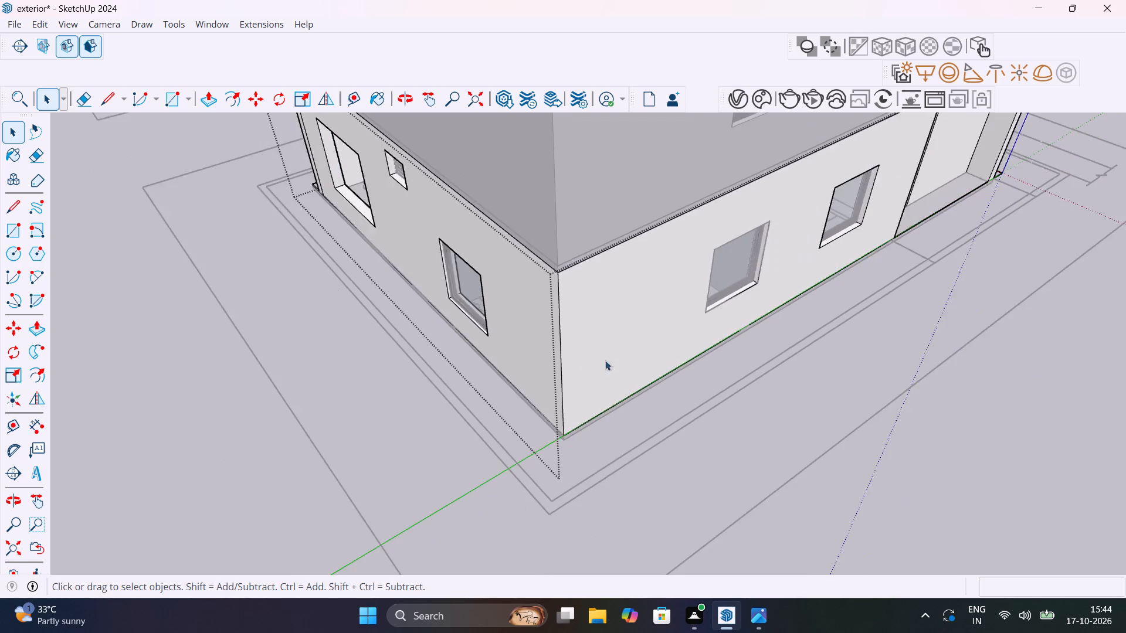
pyautogui.scroll(-6, 605, 360)
pyautogui.doubleClick(871, 440)
# Delete the stray vertical line near the corner of the rear ground-floor wall, beside the large unglazed opening.
pyautogui.moveTo(762, 476); pyautogui.dragTo(947, 356, button='middle')
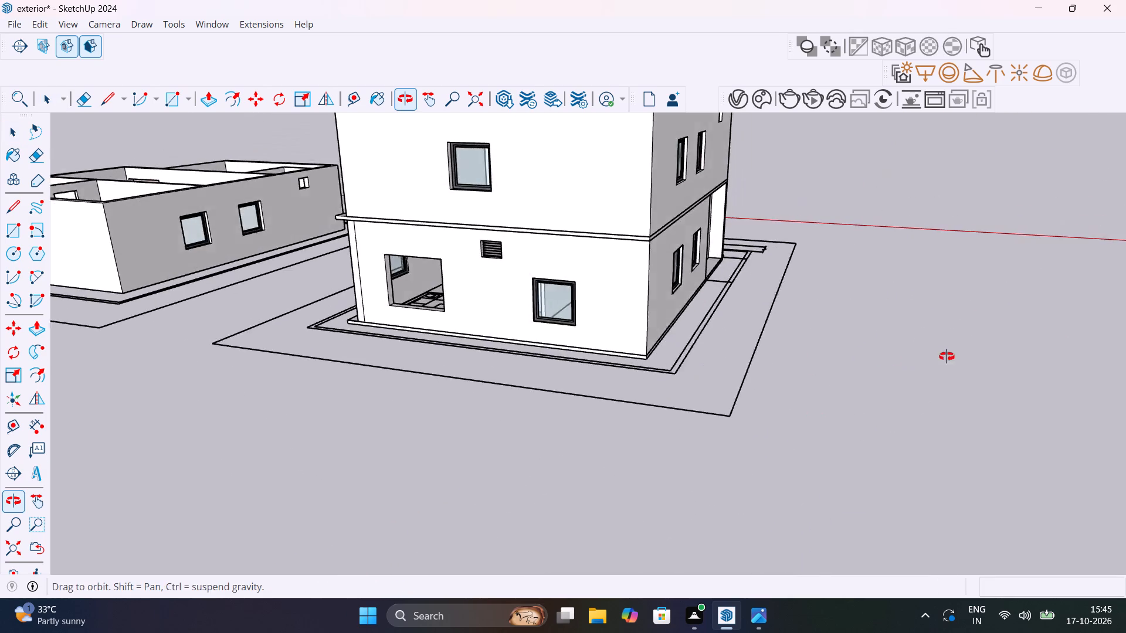
pyautogui.moveTo(947, 356); pyautogui.dragTo(947, 356, button='middle')
pyautogui.moveTo(357, 386); pyautogui.dragTo(619, 384, button='middle')
pyautogui.scroll(7, 506, 360)
pyautogui.doubleClick(494, 271)
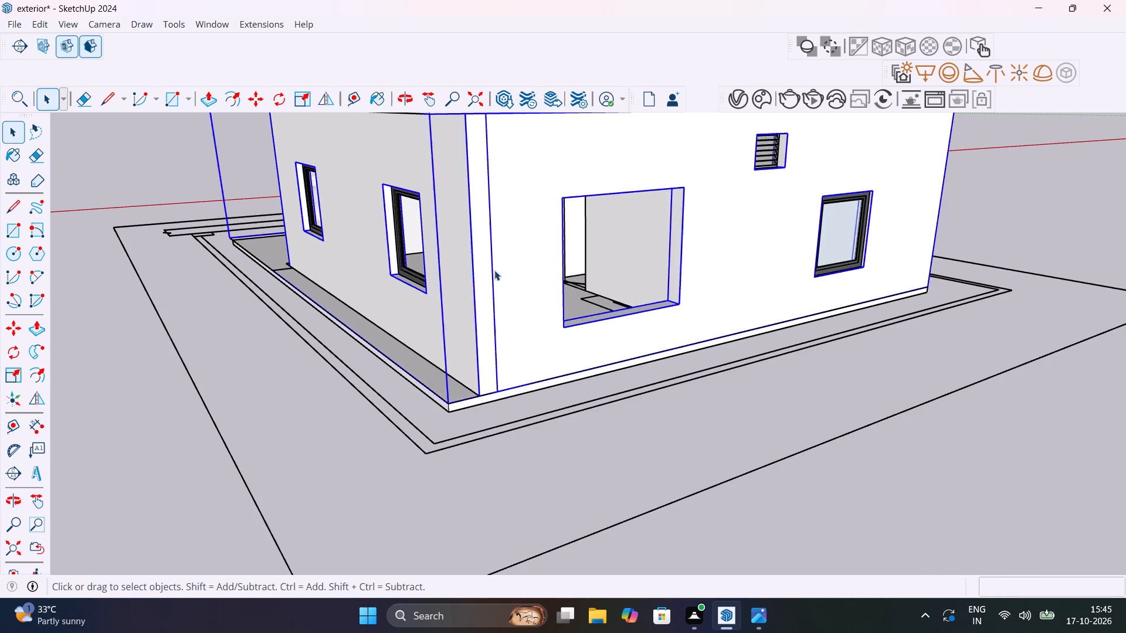
pyautogui.click(489, 275)
pyautogui.click(574, 469)
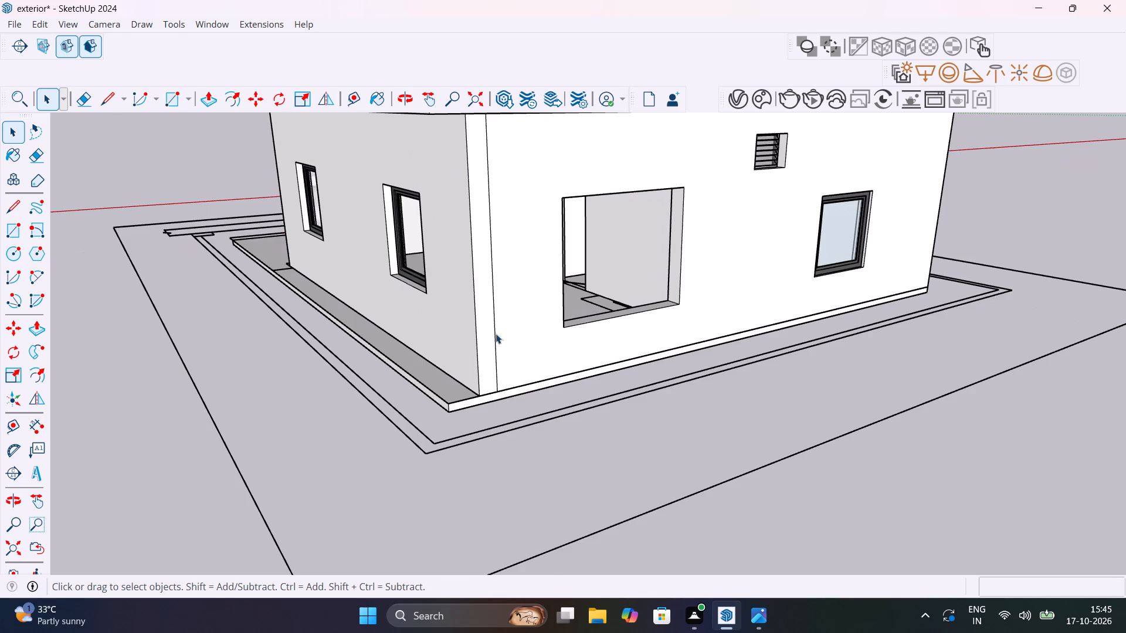
pyautogui.click(494, 326)
pyautogui.doubleClick(506, 343)
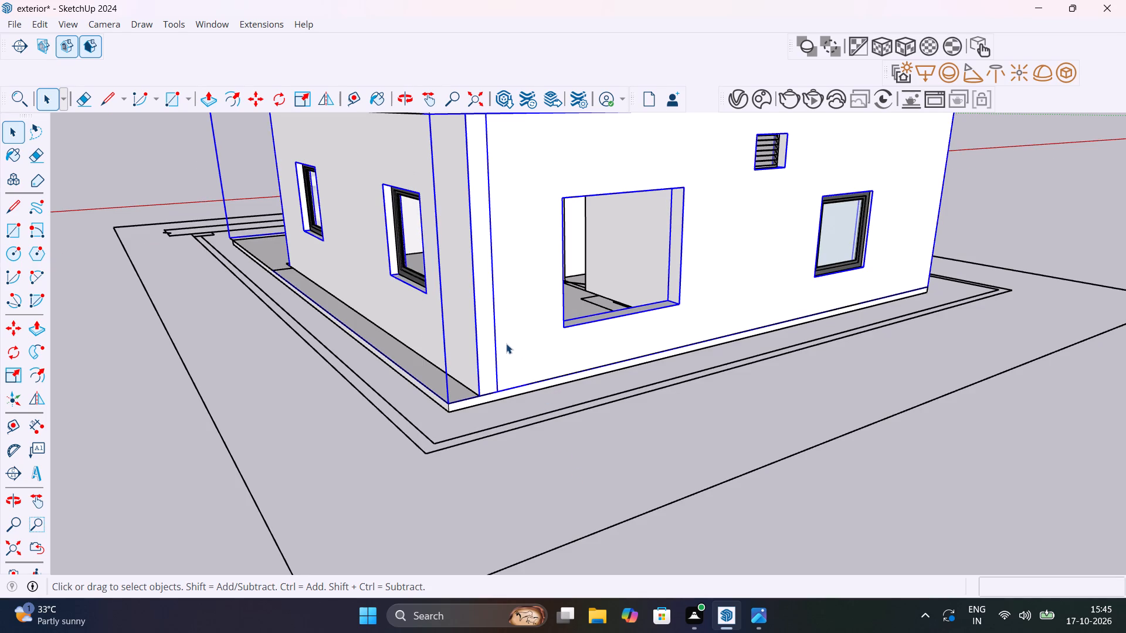
pyautogui.click(496, 330)
pyautogui.scroll(-4, 510, 345)
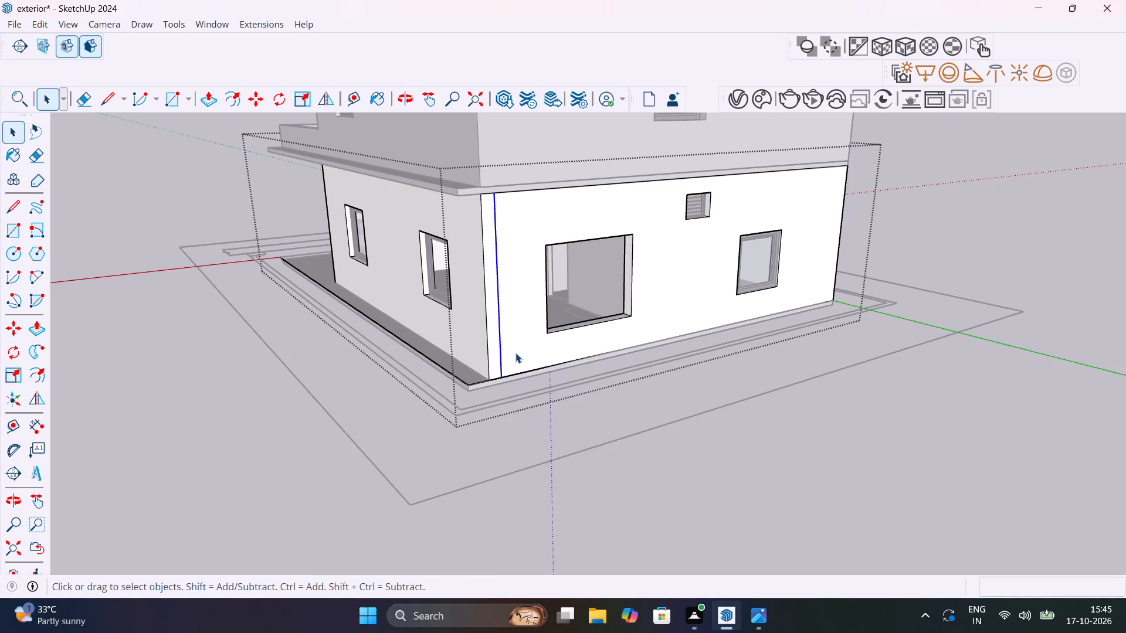
pyautogui.press('Delete')
pyautogui.scroll(-6, 515, 353)
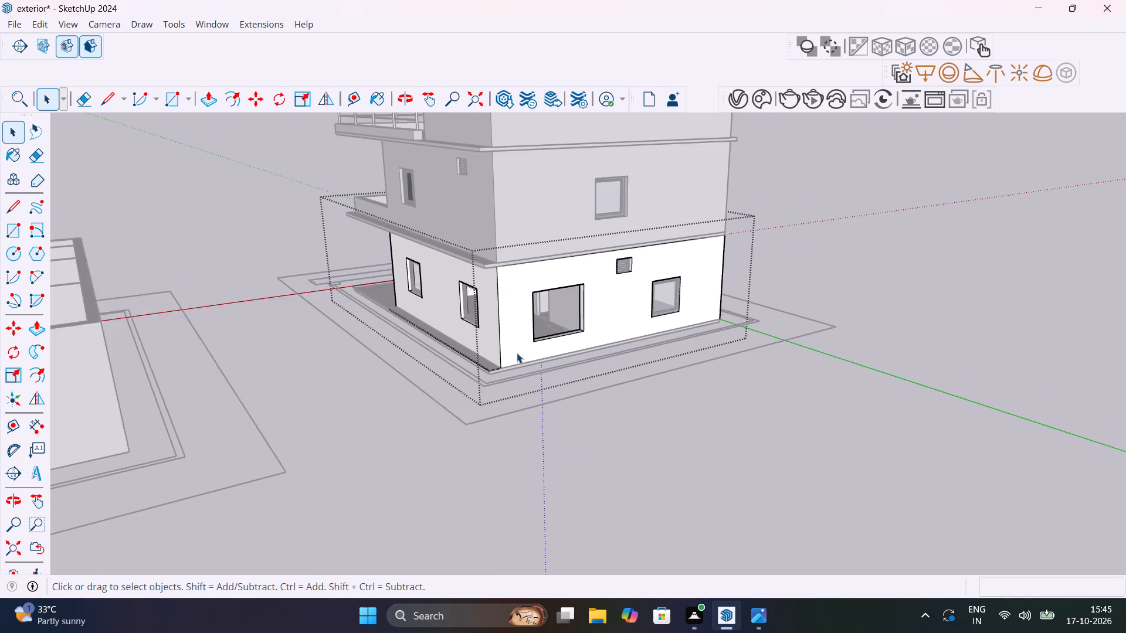
pyautogui.scroll(-1, 517, 353)
pyautogui.moveTo(457, 375); pyautogui.dragTo(866, 375, button='middle')
pyautogui.moveTo(732, 390); pyautogui.dragTo(876, 387, button='middle')
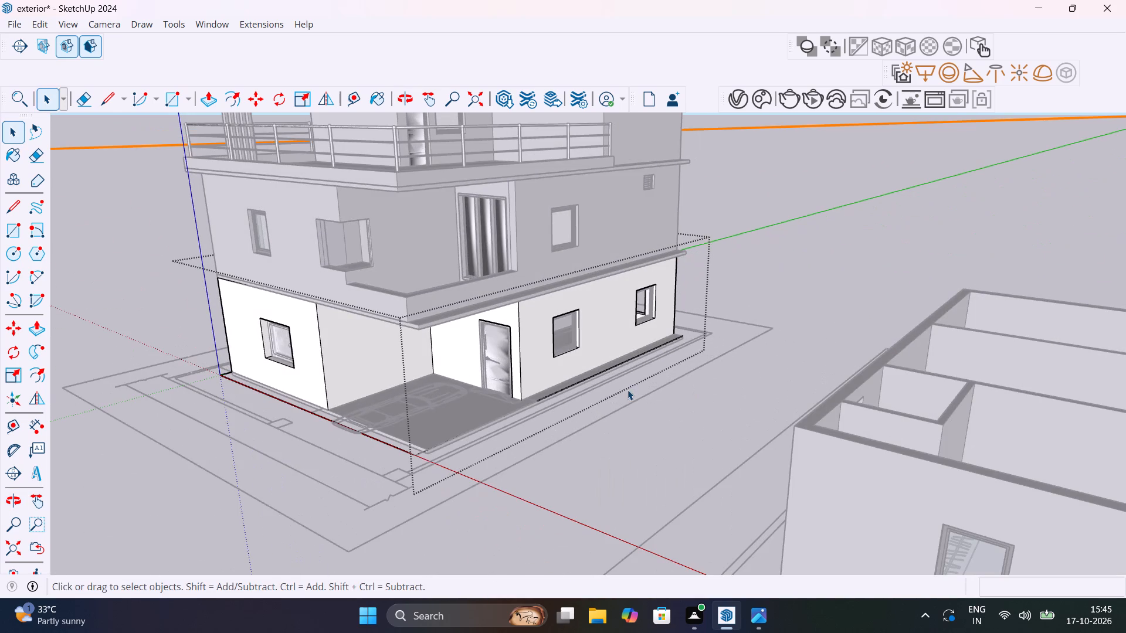
pyautogui.doubleClick(642, 449)
# Examine the house from above and at eye level, checking the ground-floor front window and the car porch with the entrance door.
pyautogui.scroll(-4, 642, 449)
pyautogui.moveTo(571, 461); pyautogui.dragTo(618, 458, button='middle')
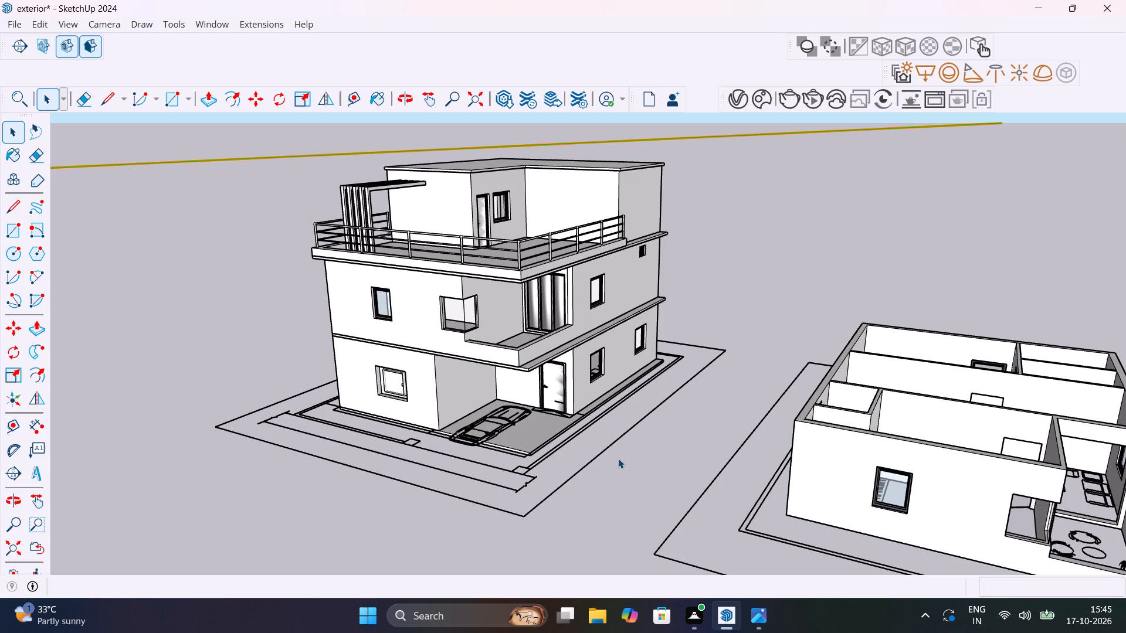
pyautogui.moveTo(678, 428); pyautogui.dragTo(569, 353, button='middle')
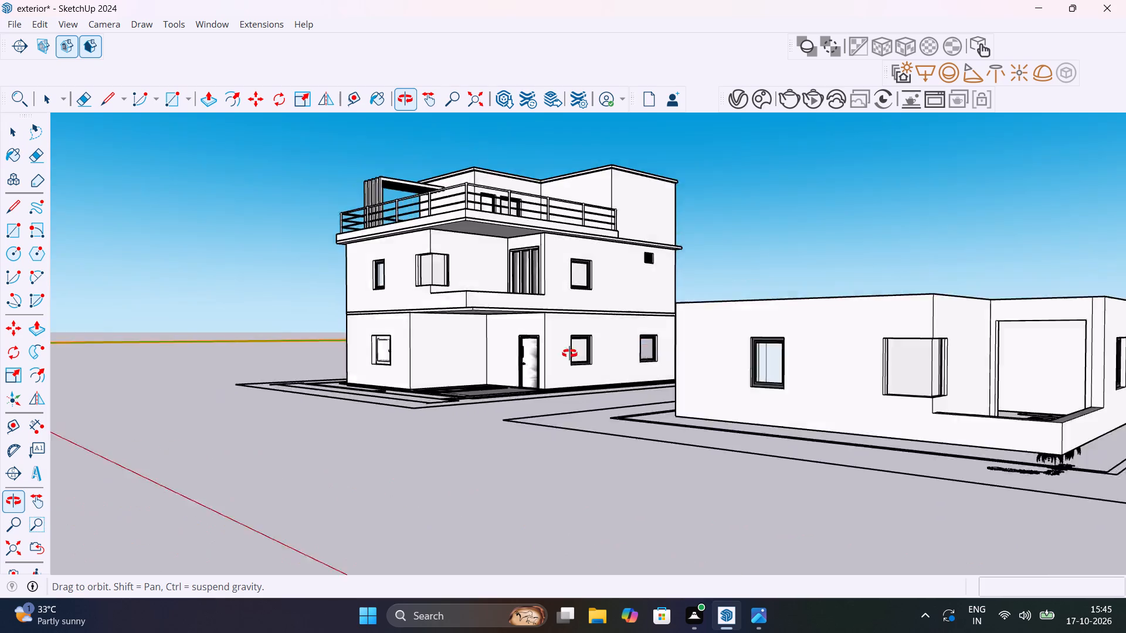
pyautogui.moveTo(569, 353); pyautogui.dragTo(622, 453, button='middle')
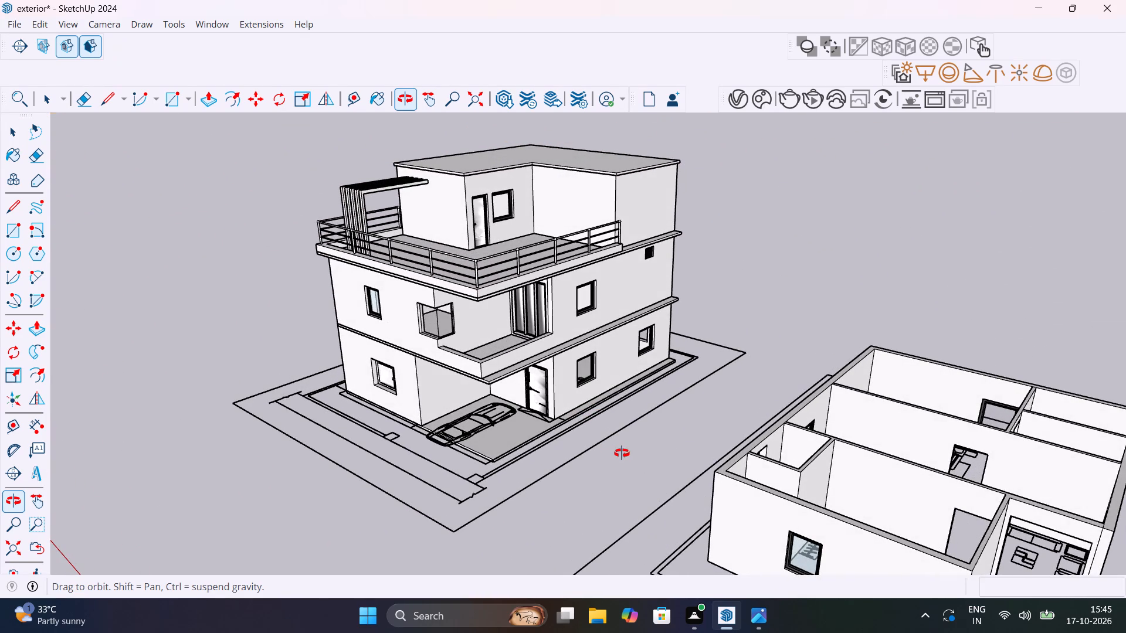
pyautogui.moveTo(622, 453); pyautogui.dragTo(682, 458, button='middle')
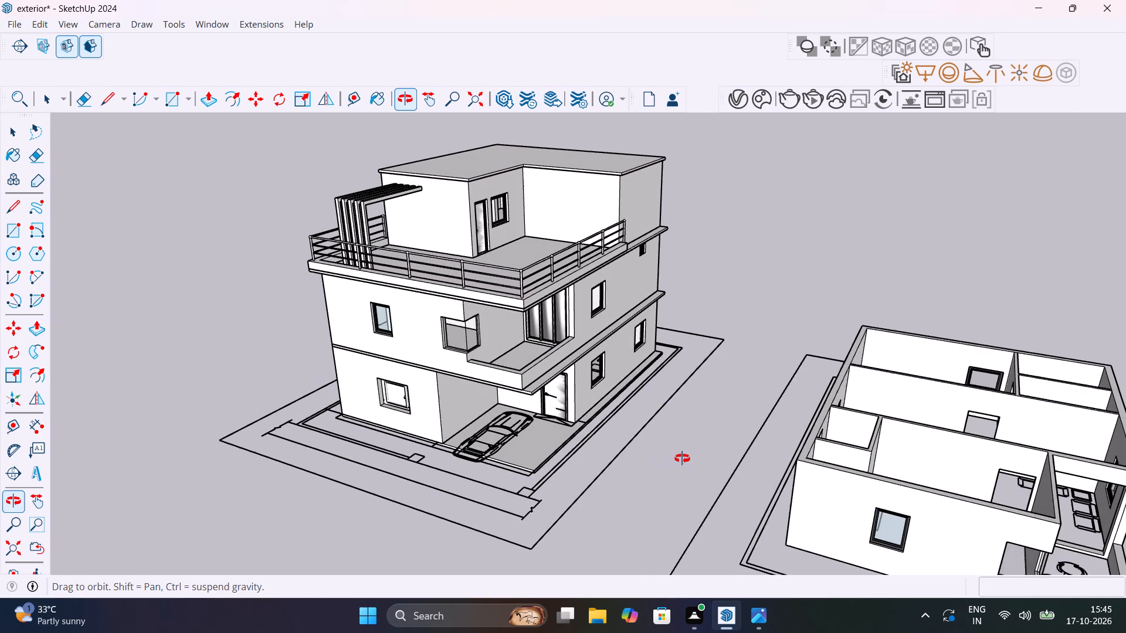
pyautogui.moveTo(682, 458); pyautogui.dragTo(811, 414, button='middle')
pyautogui.scroll(8, 337, 387)
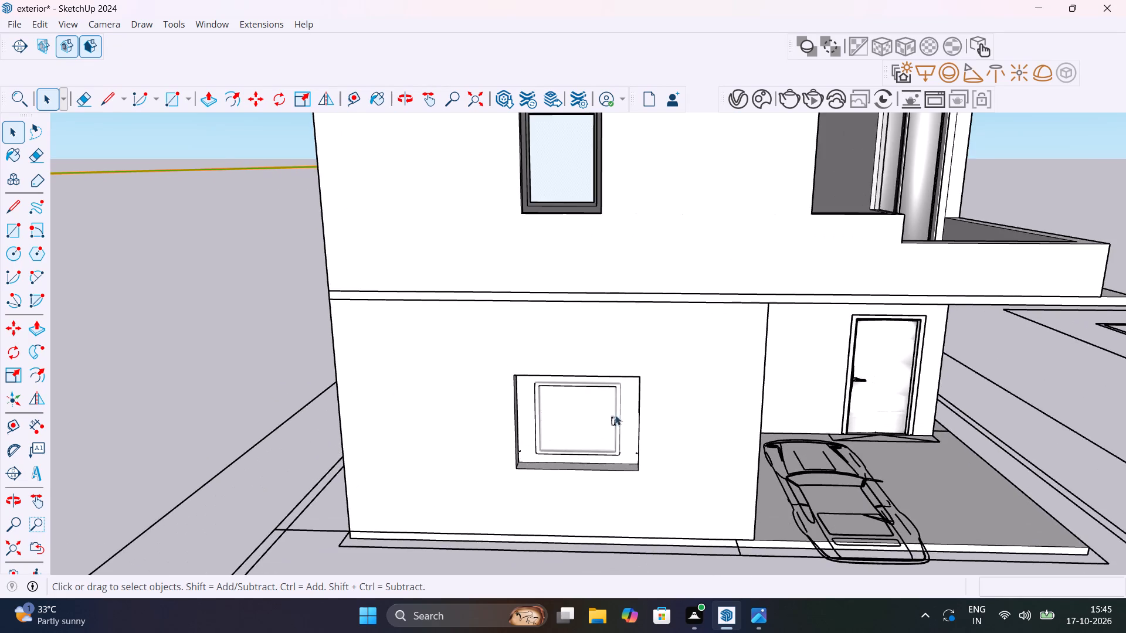
pyautogui.scroll(5, 613, 408)
pyautogui.scroll(-5, 528, 416)
pyautogui.moveTo(507, 410); pyautogui.dragTo(415, 357, button='middle')
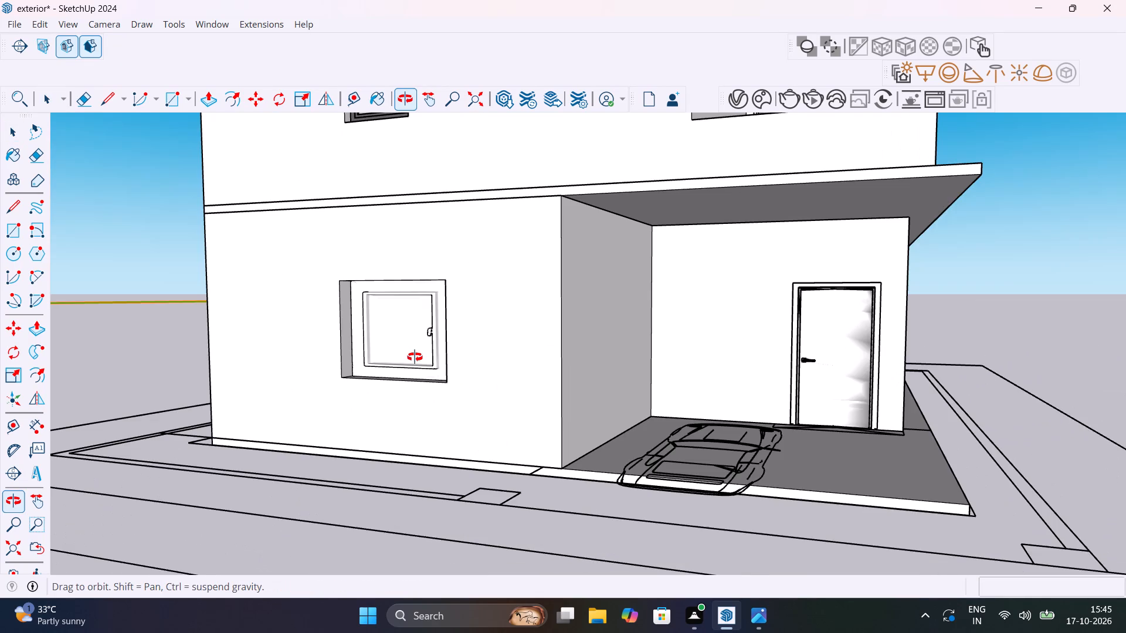
pyautogui.moveTo(415, 357); pyautogui.dragTo(415, 388, button='middle')
pyautogui.scroll(-4, 415, 389)
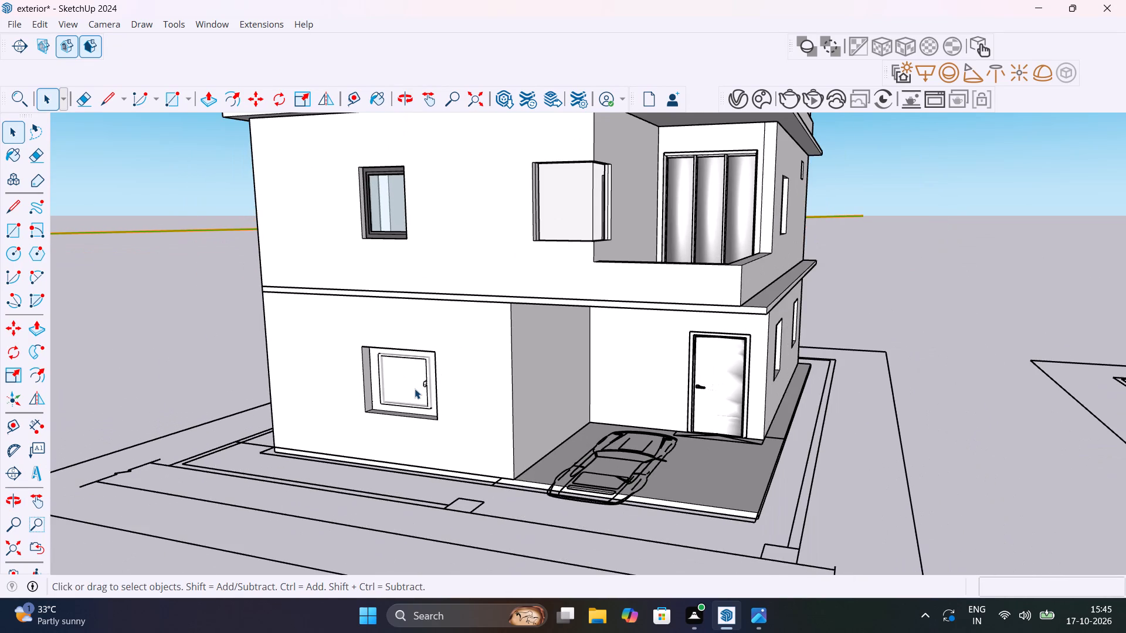
pyautogui.scroll(-1, 415, 389)
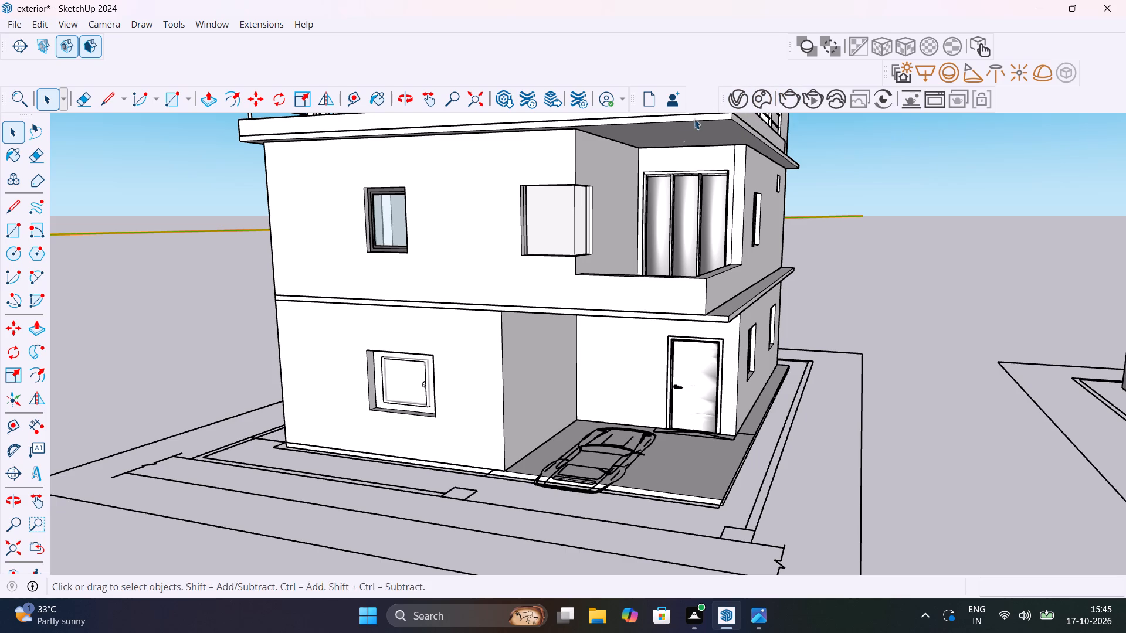
# Switch off the SunLight among the V-Ray scene lights.
pyautogui.click(737, 101)
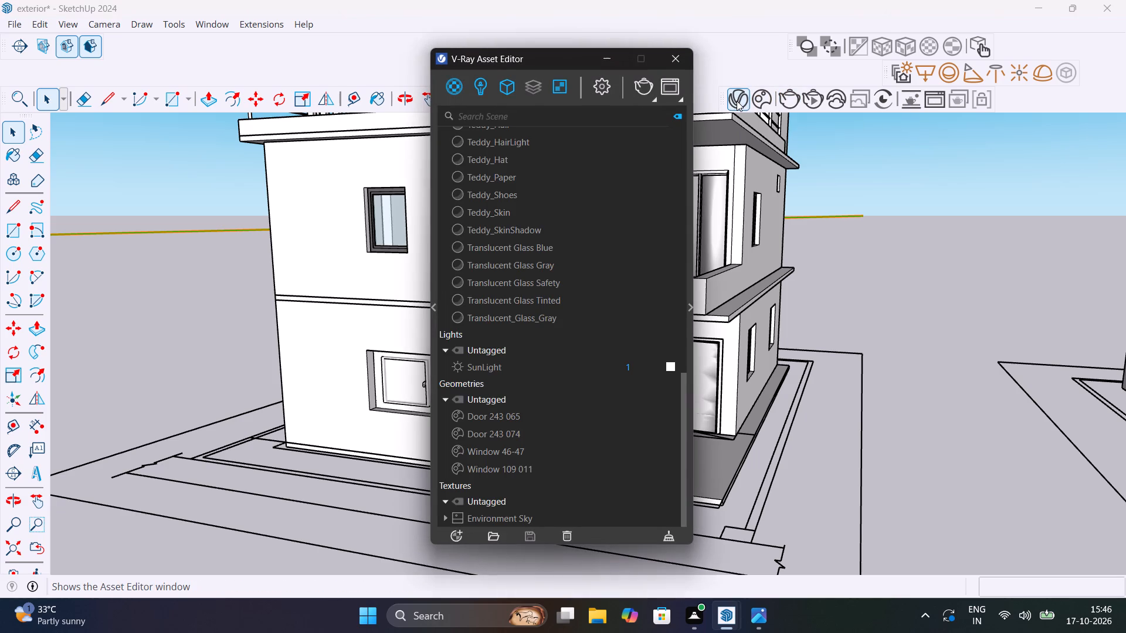
pyautogui.click(479, 83)
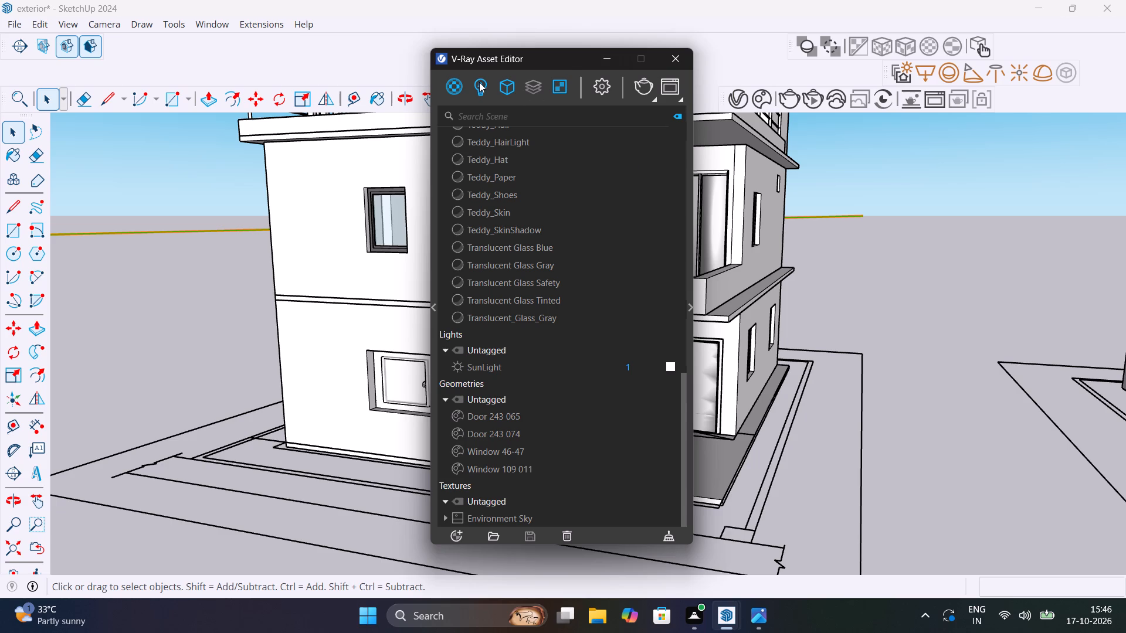
pyautogui.click(487, 165)
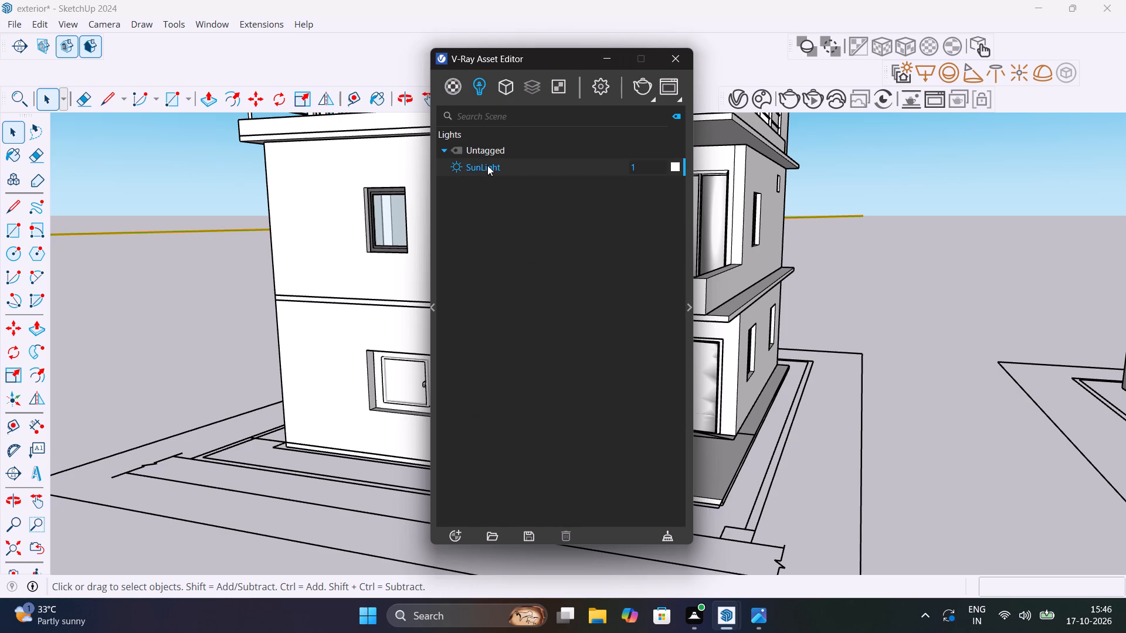
pyautogui.click(456, 166)
# Render the current house view with V-Ray, inspect the ground-floor front window up close, and close the render and asset windows.
pyautogui.click(646, 91)
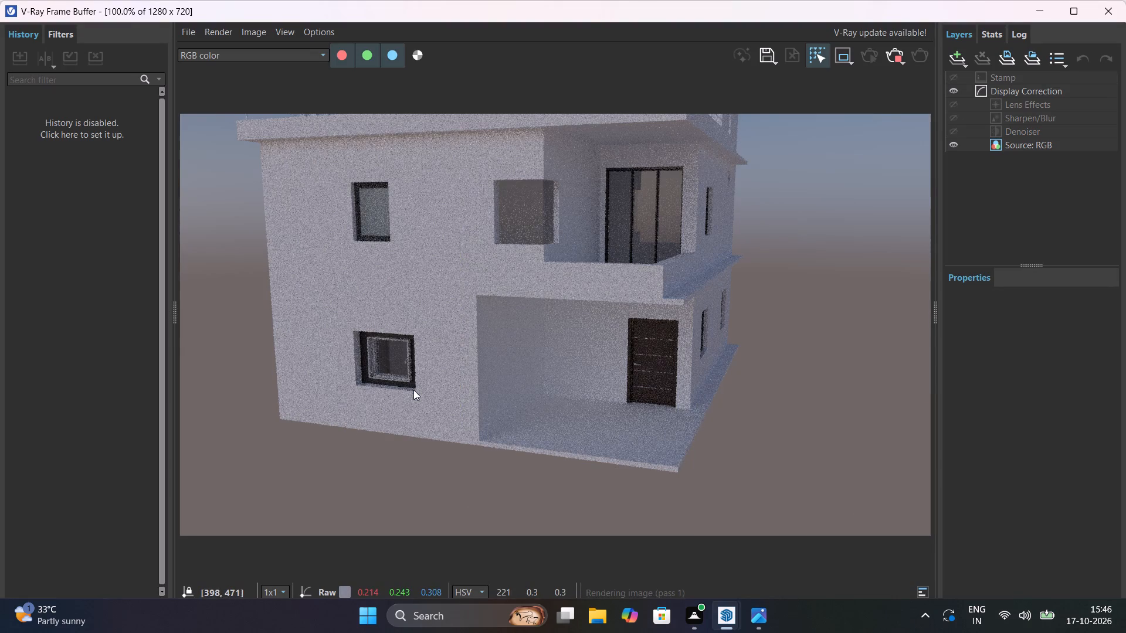
pyautogui.scroll(3, 338, 377)
pyautogui.scroll(-2, 480, 366)
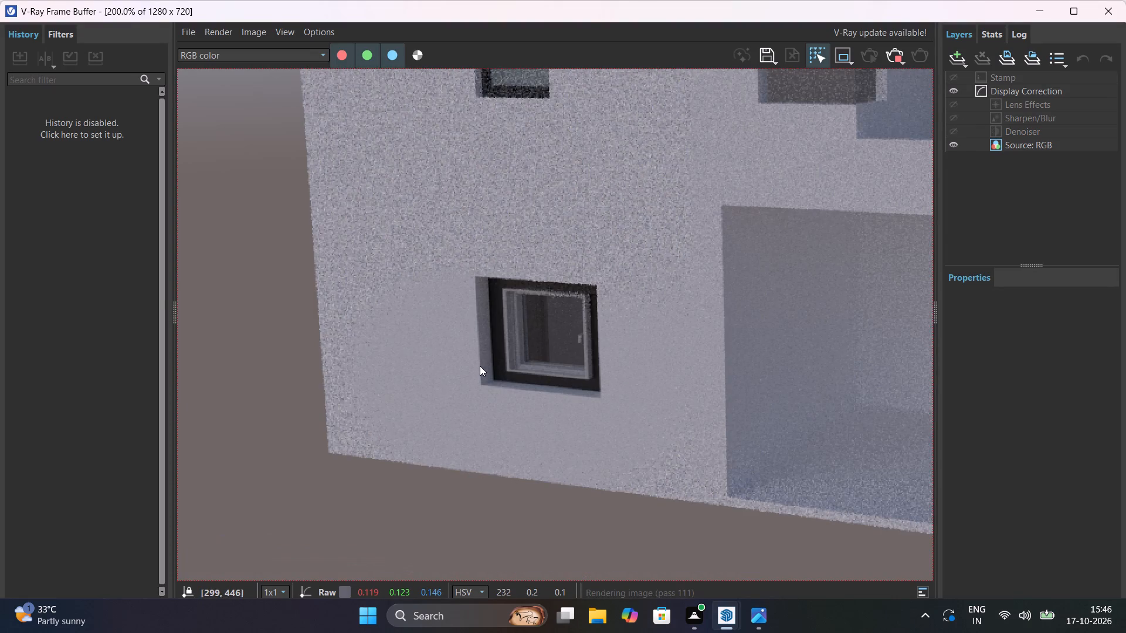
pyautogui.scroll(-1, 480, 366)
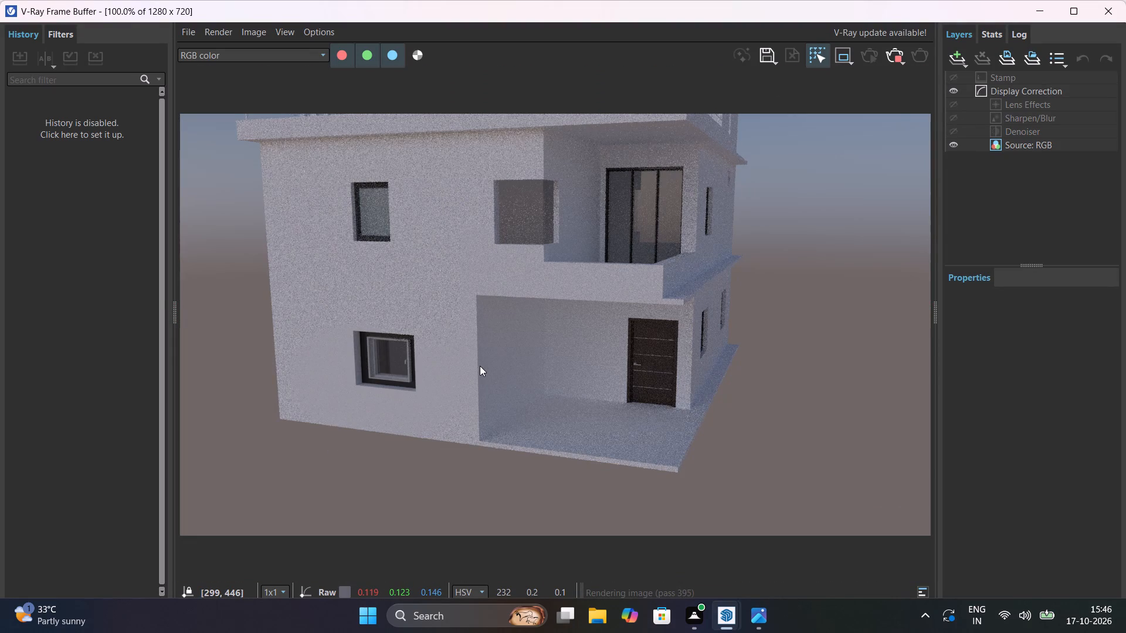
pyautogui.scroll(2, 408, 359)
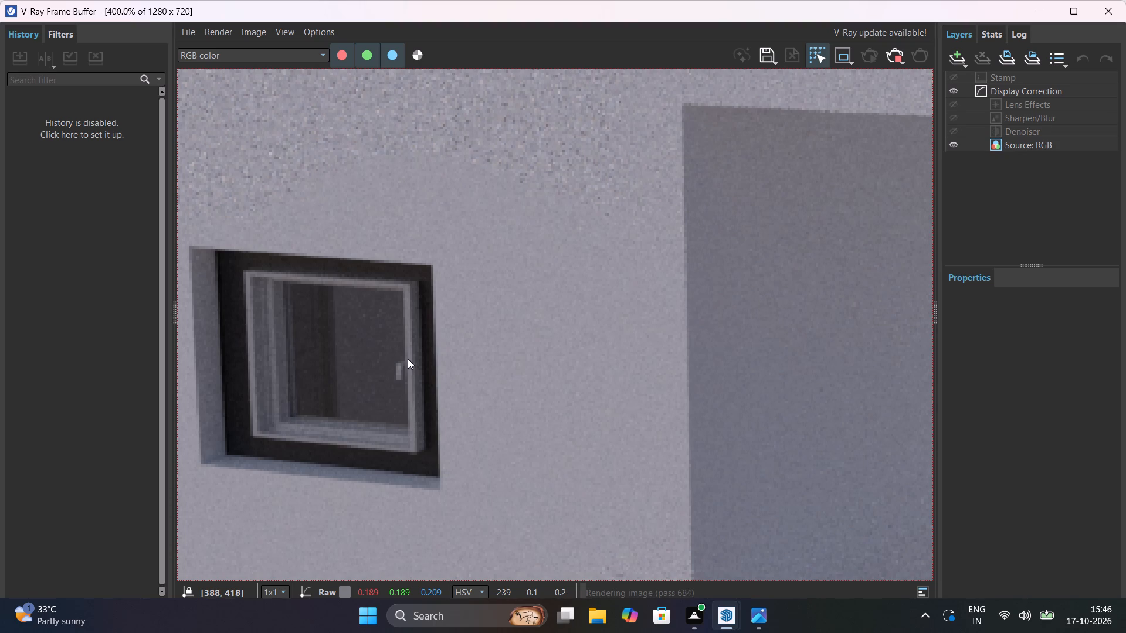
pyautogui.scroll(-1, 408, 359)
pyautogui.scroll(1, 341, 352)
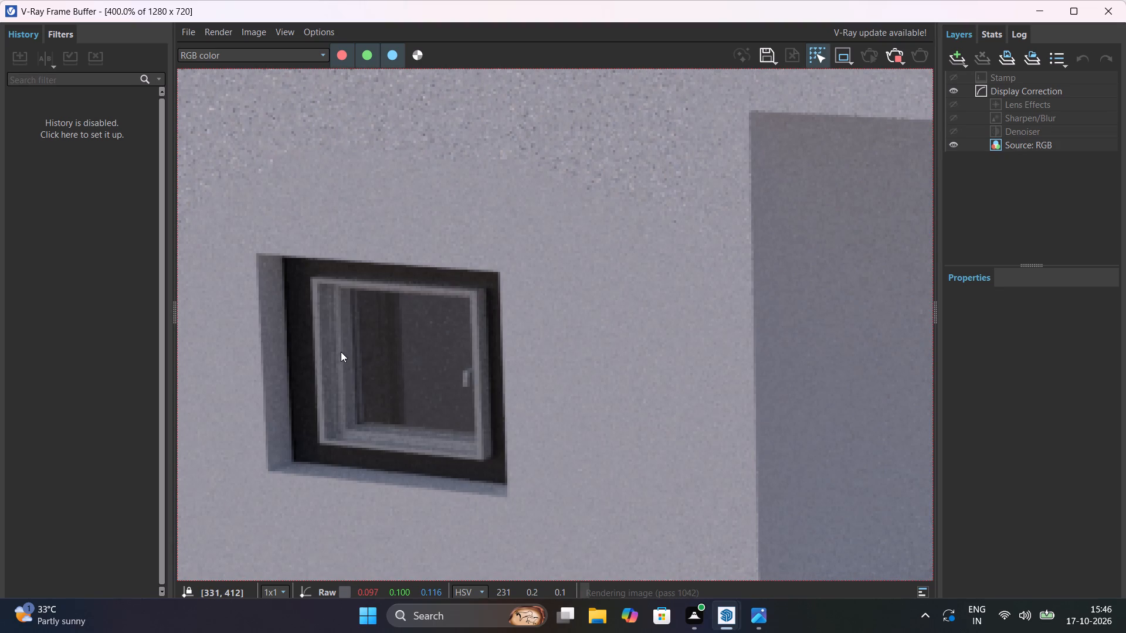
pyautogui.scroll(-1, 341, 352)
pyautogui.moveTo(348, 361); pyautogui.dragTo(395, 369, button='middle')
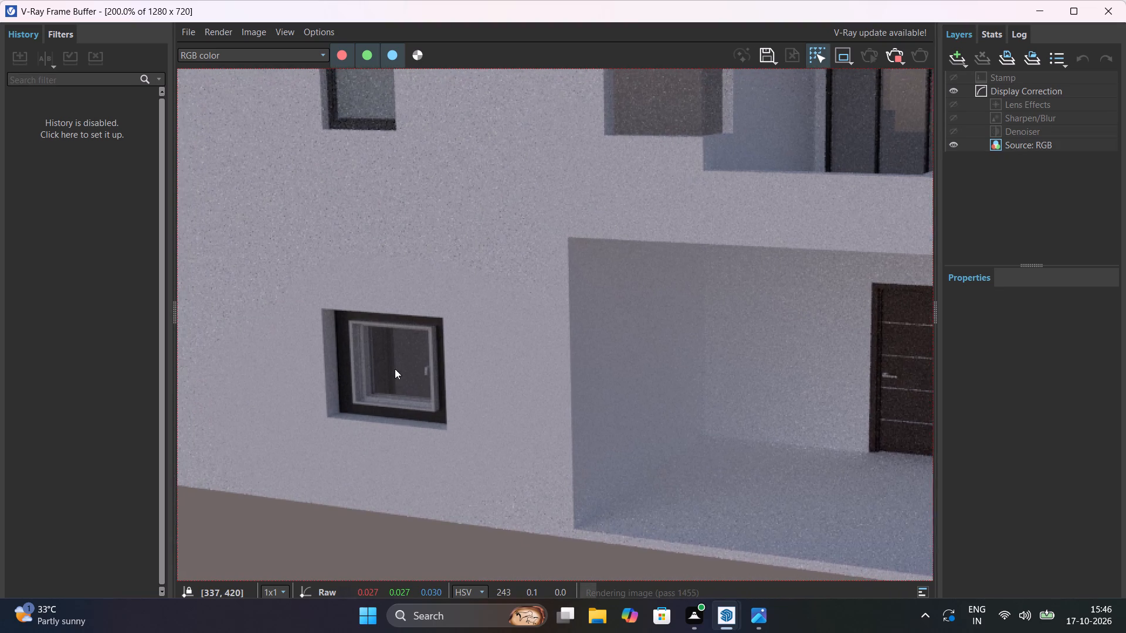
pyautogui.moveTo(395, 369); pyautogui.dragTo(413, 370, button='middle')
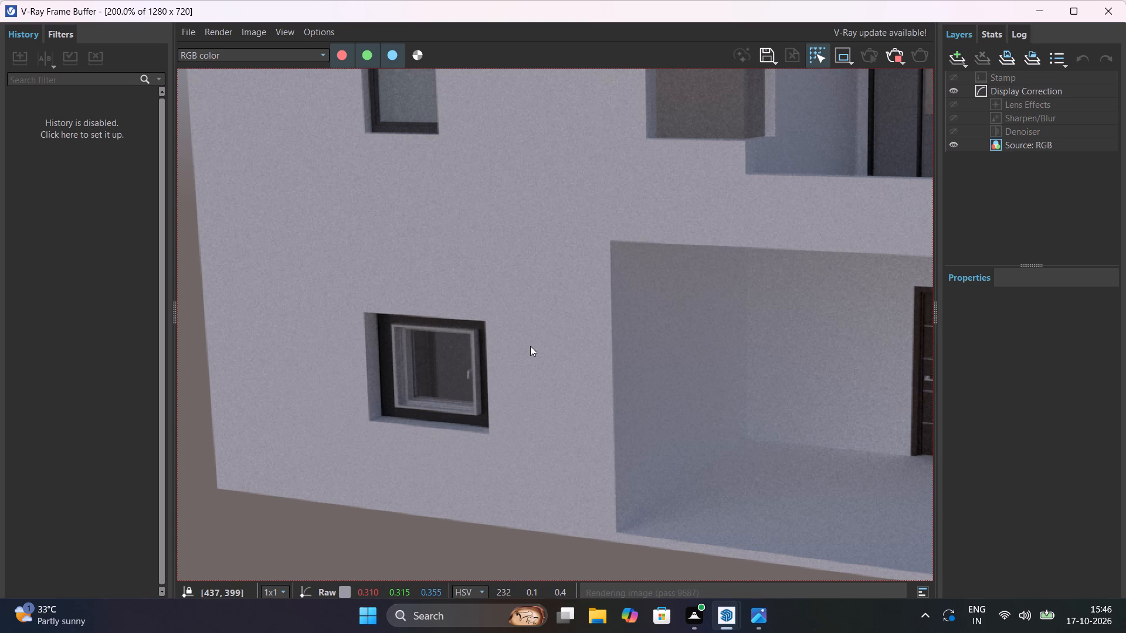
pyautogui.scroll(-4, 533, 345)
pyautogui.scroll(3, 533, 345)
pyautogui.scroll(-1, 562, 307)
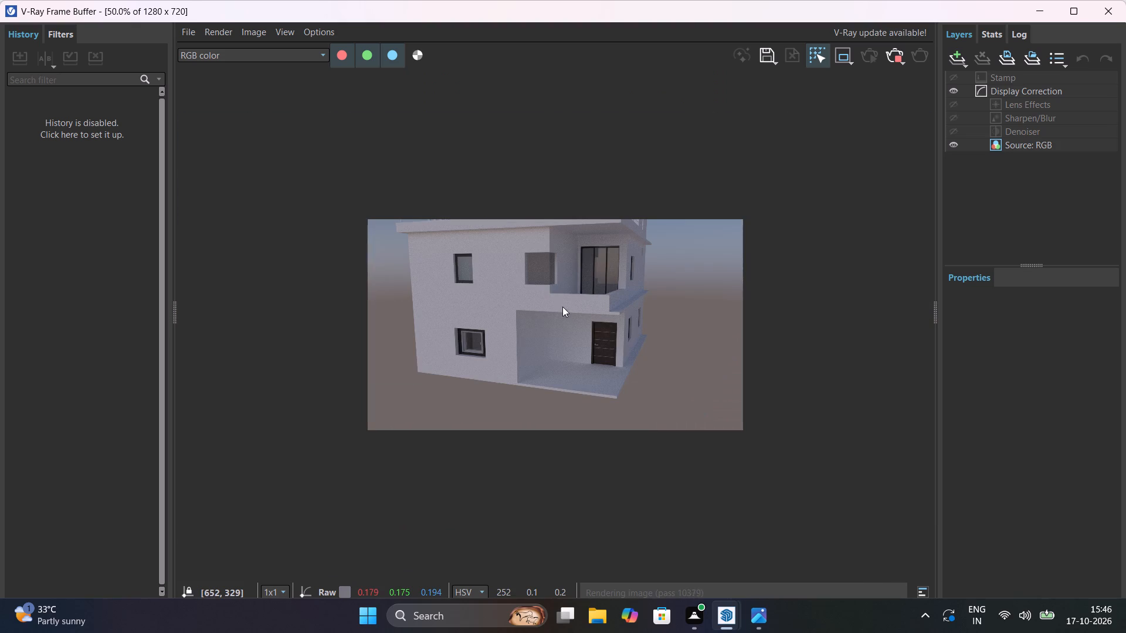
pyautogui.moveTo(588, 307); pyautogui.dragTo(594, 268)
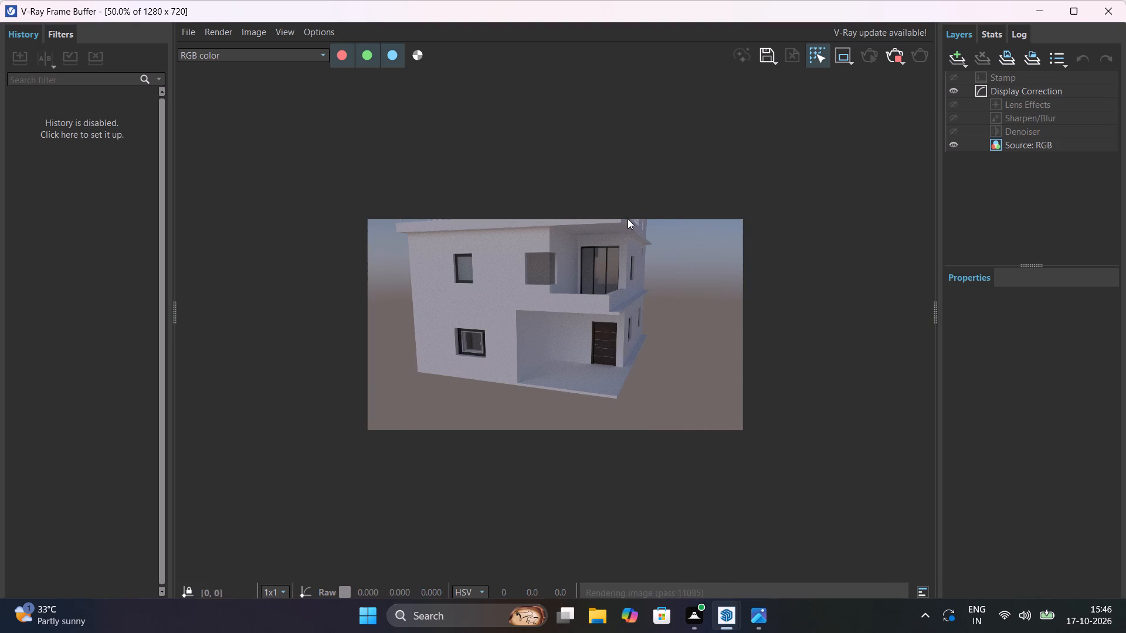
pyautogui.moveTo(649, 215); pyautogui.dragTo(653, 166)
pyautogui.scroll(1, 638, 339)
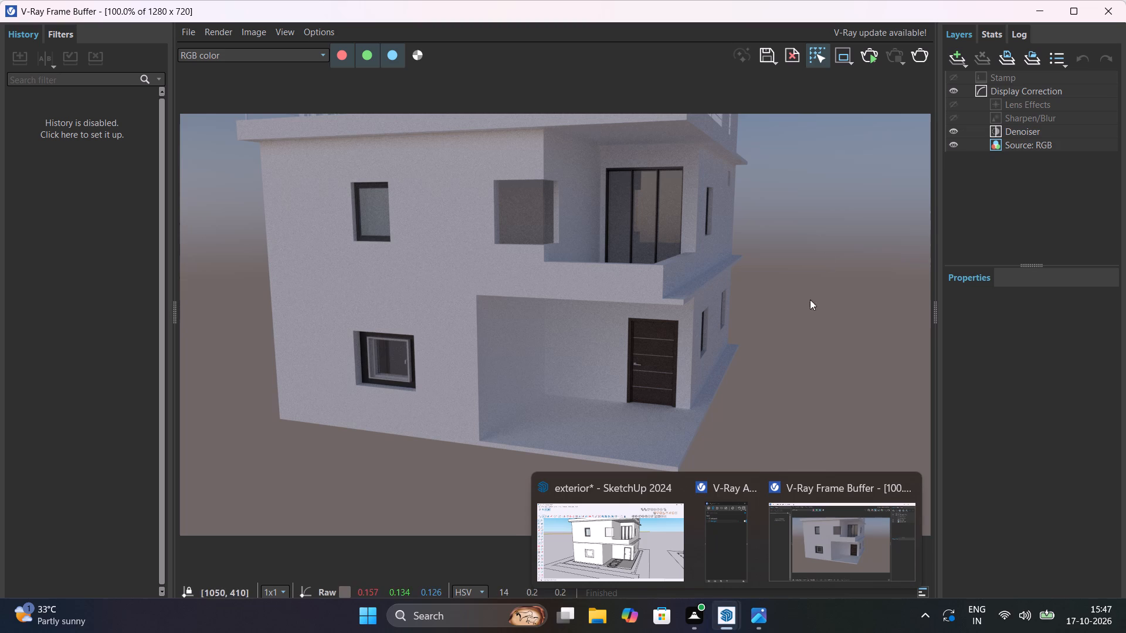
pyautogui.click(1124, 0)
pyautogui.click(1121, 13)
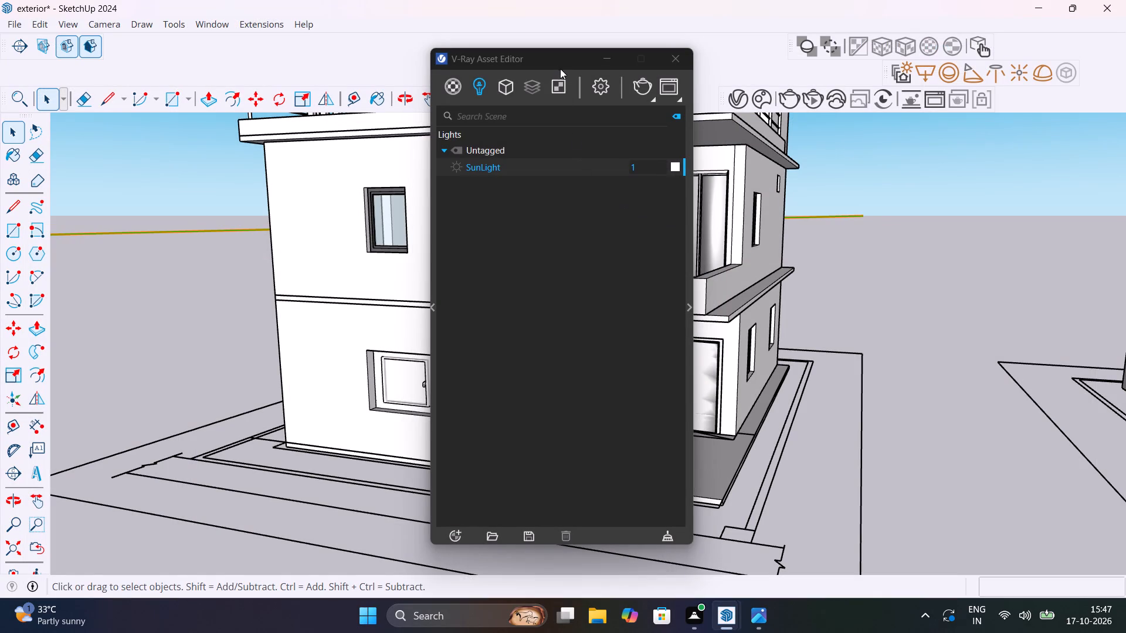
pyautogui.click(673, 62)
# Enable the Enscape tools and start an Enscape real-time view showing the whole three-storey house.
pyautogui.scroll(-6, 698, 343)
pyautogui.moveTo(714, 383); pyautogui.dragTo(657, 438, button='middle')
pyautogui.scroll(2, 632, 399)
pyautogui.scroll(-2, 632, 399)
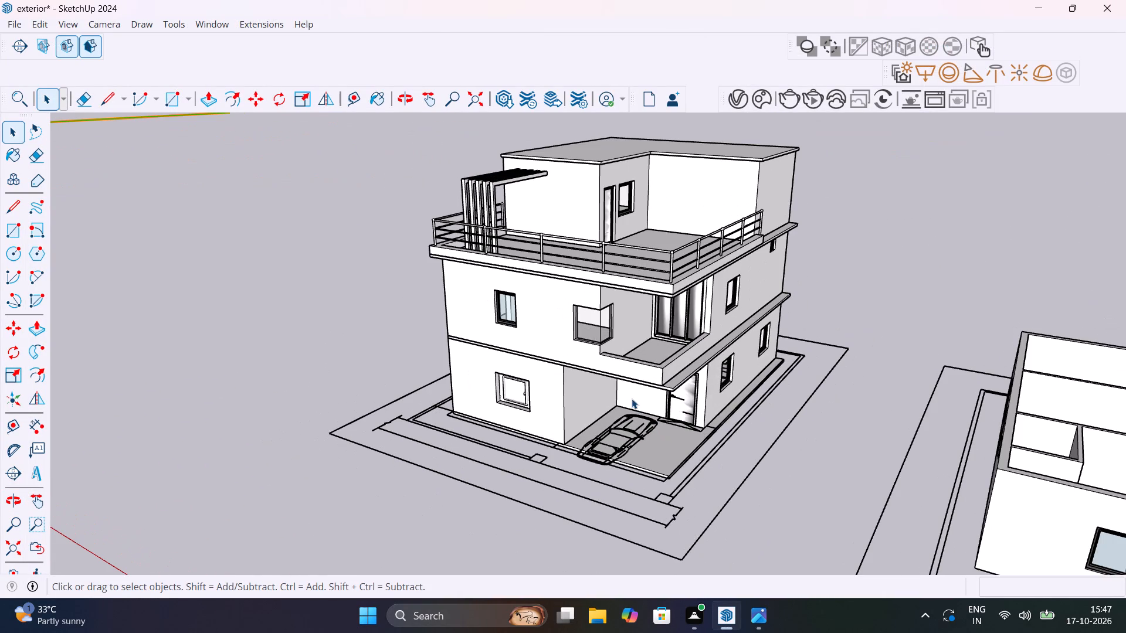
pyautogui.middleClick(632, 399)
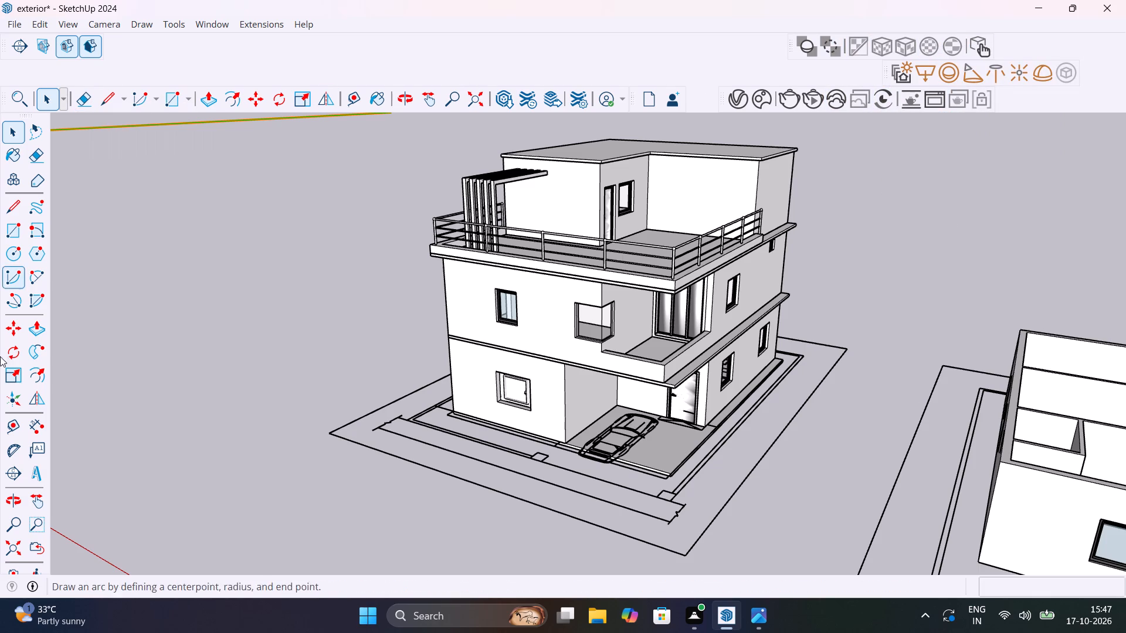
pyautogui.scroll(-3, 0, 371)
pyautogui.scroll(-3, 72, 316)
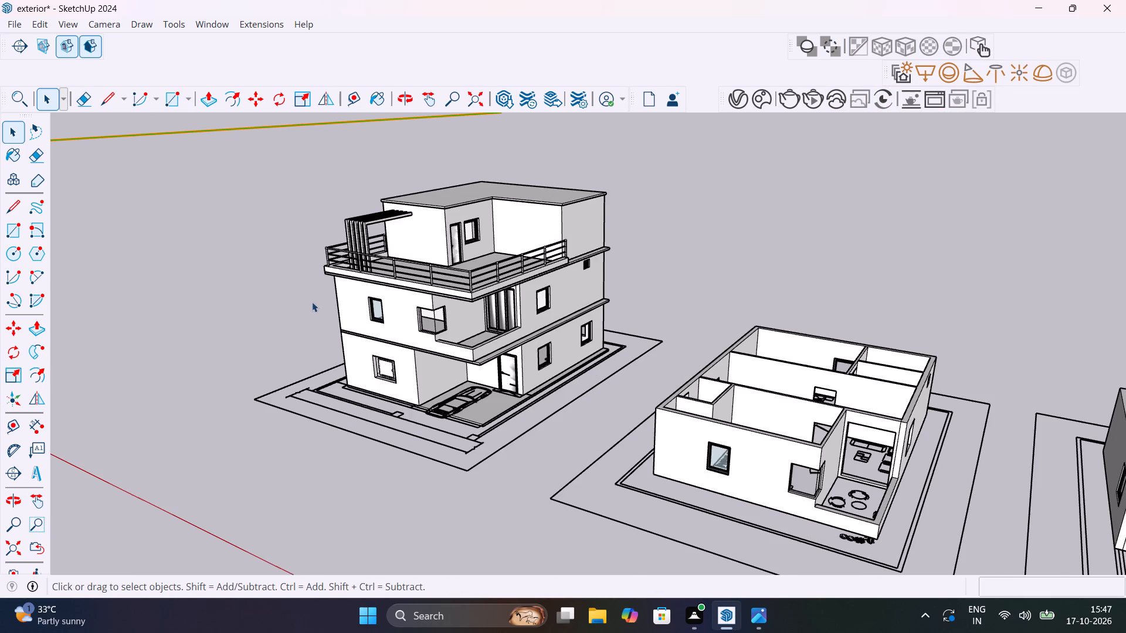
pyautogui.scroll(2, 323, 273)
pyautogui.click(269, 27)
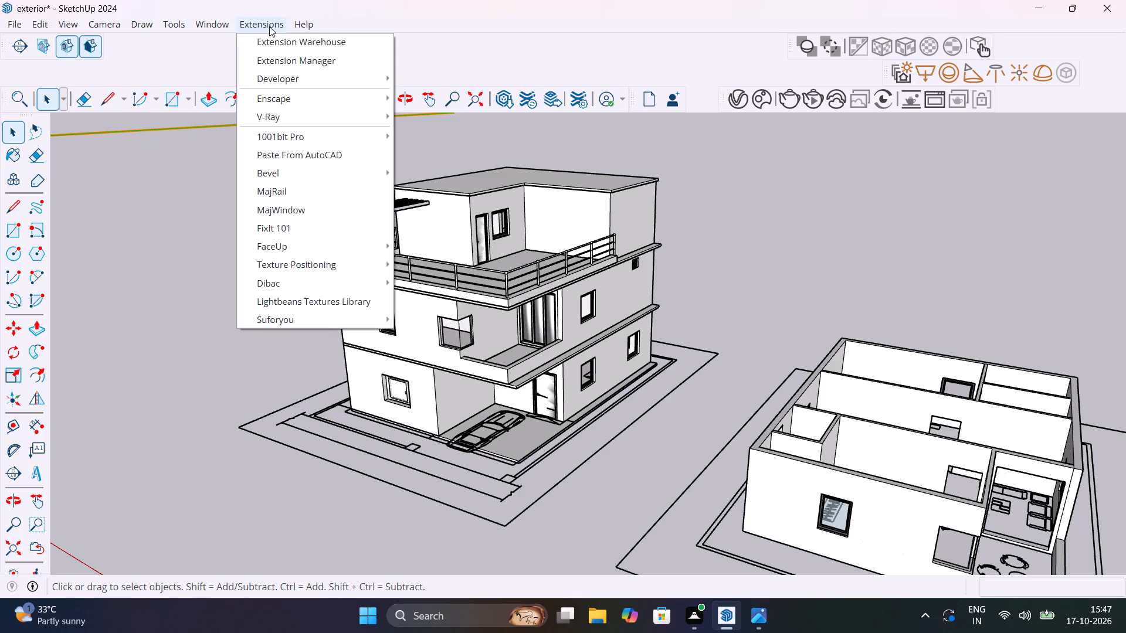
pyautogui.click(628, 39)
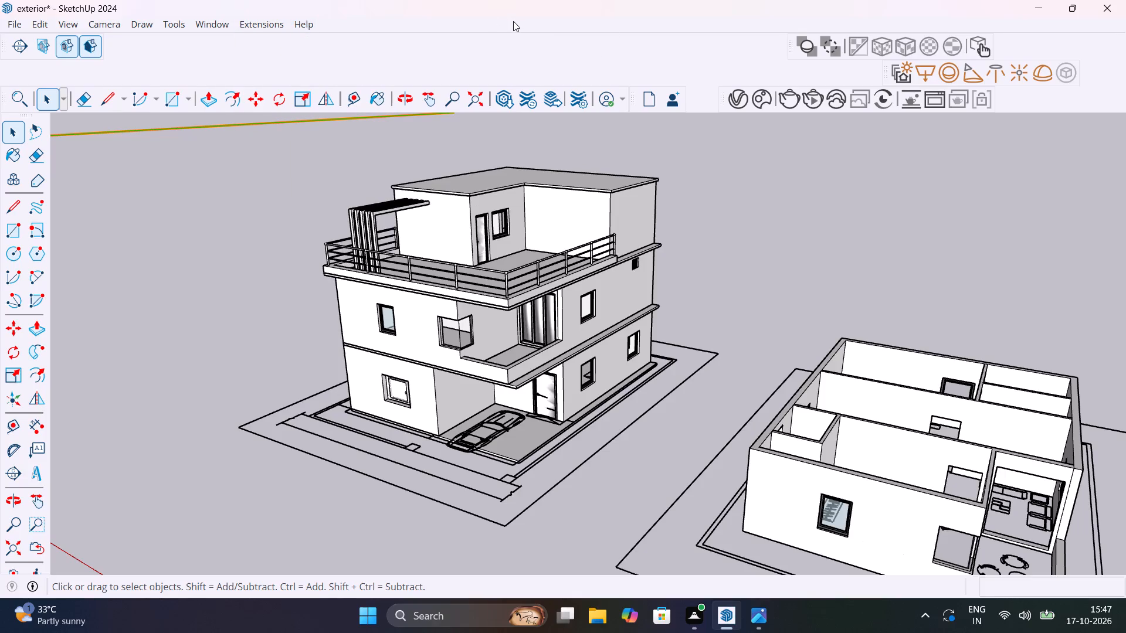
pyautogui.rightClick(514, 22)
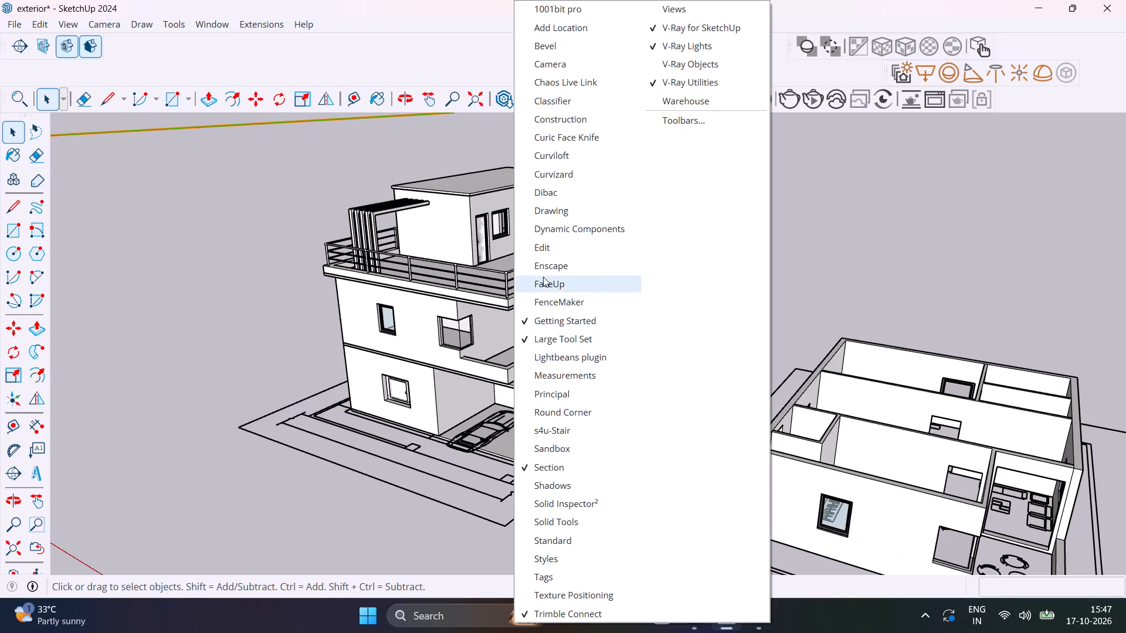
pyautogui.click(547, 267)
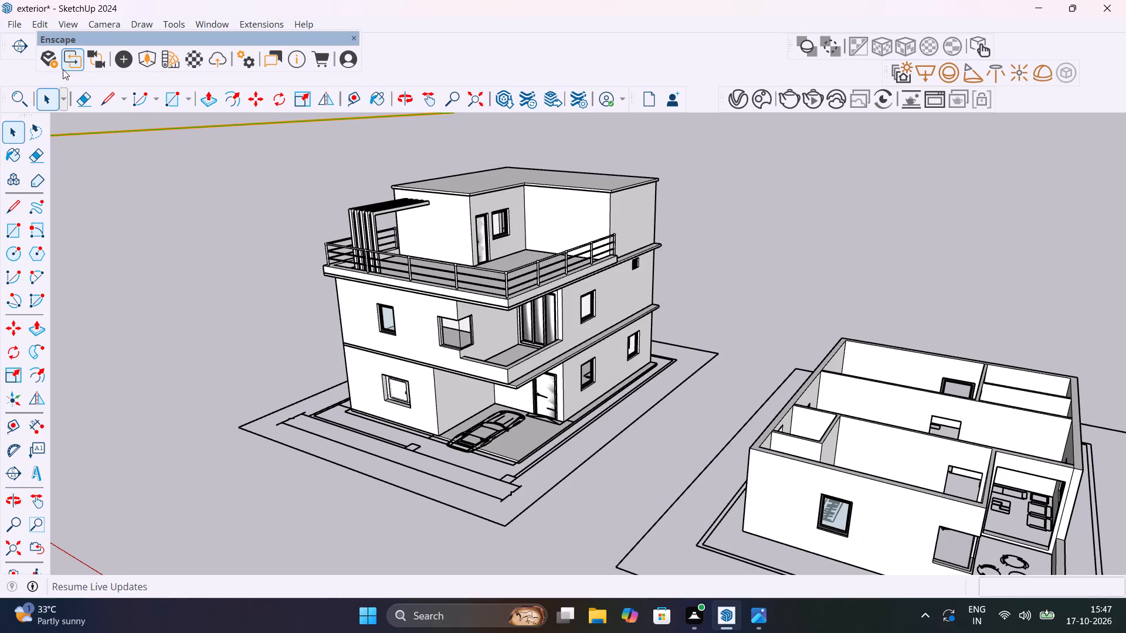
pyautogui.click(53, 64)
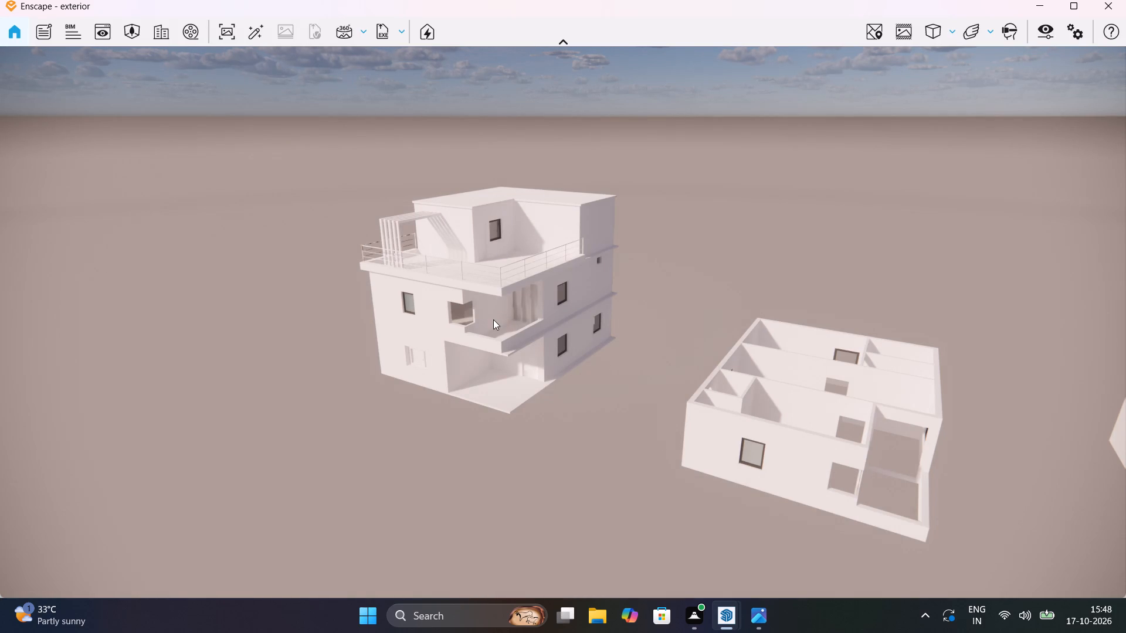
# Examine the three-storey house from above in the real-time view, closing in on its first-floor balcony and car porch.
pyautogui.scroll(4, 433, 306)
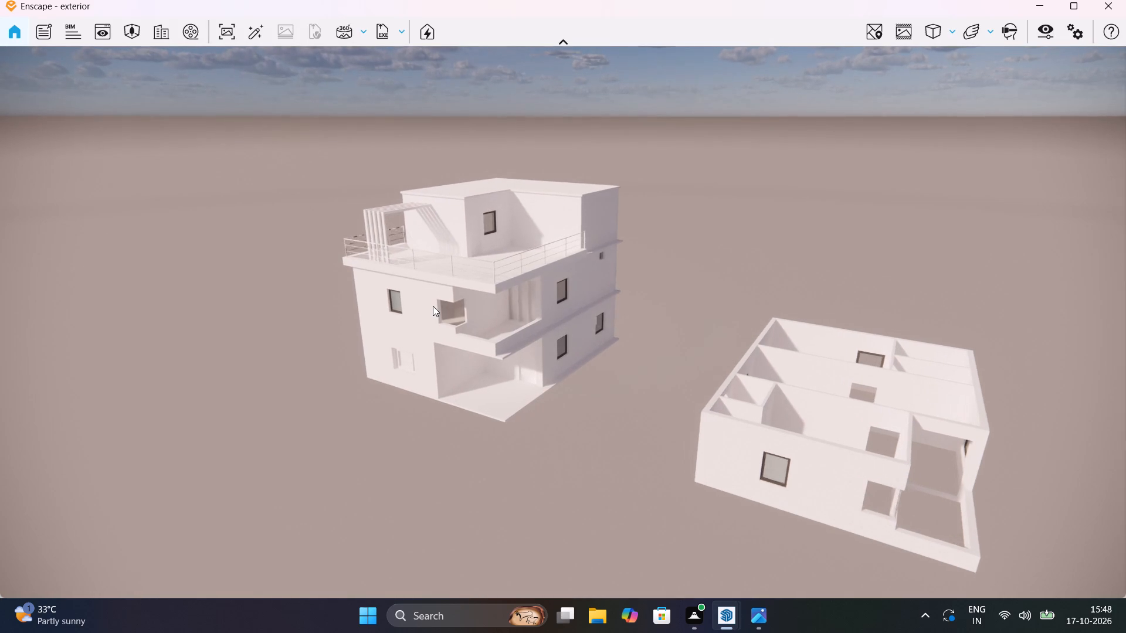
pyautogui.scroll(2, 433, 306)
pyautogui.scroll(-3, 433, 306)
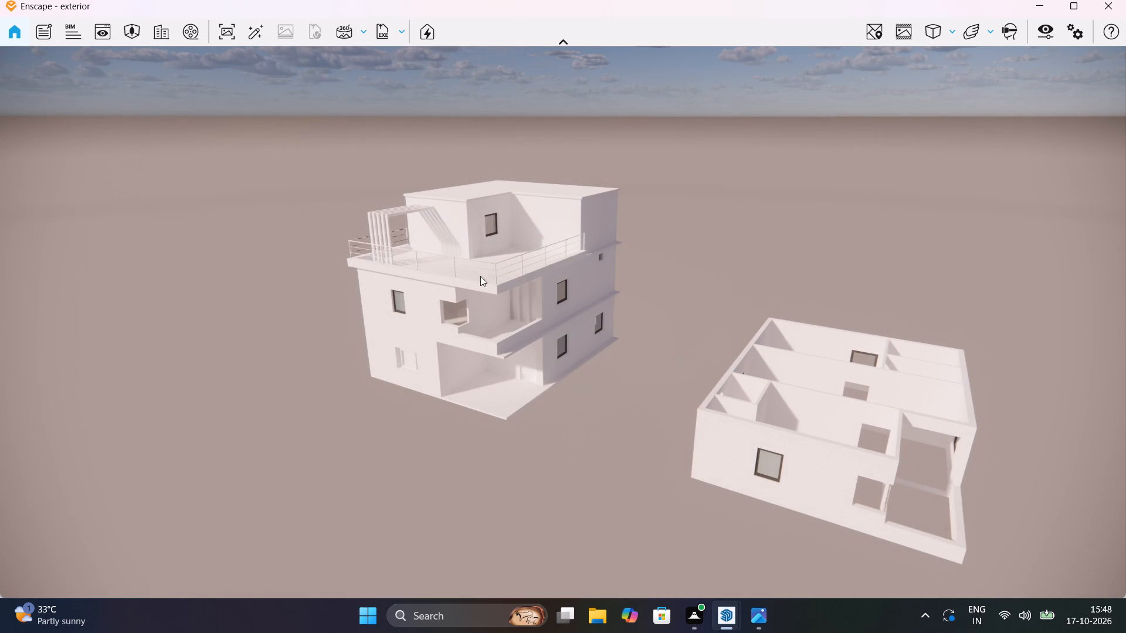
pyautogui.scroll(8, 386, 355)
pyautogui.moveTo(527, 387); pyautogui.dragTo(621, 285, button='middle')
pyautogui.moveTo(365, 397); pyautogui.dragTo(564, 321)
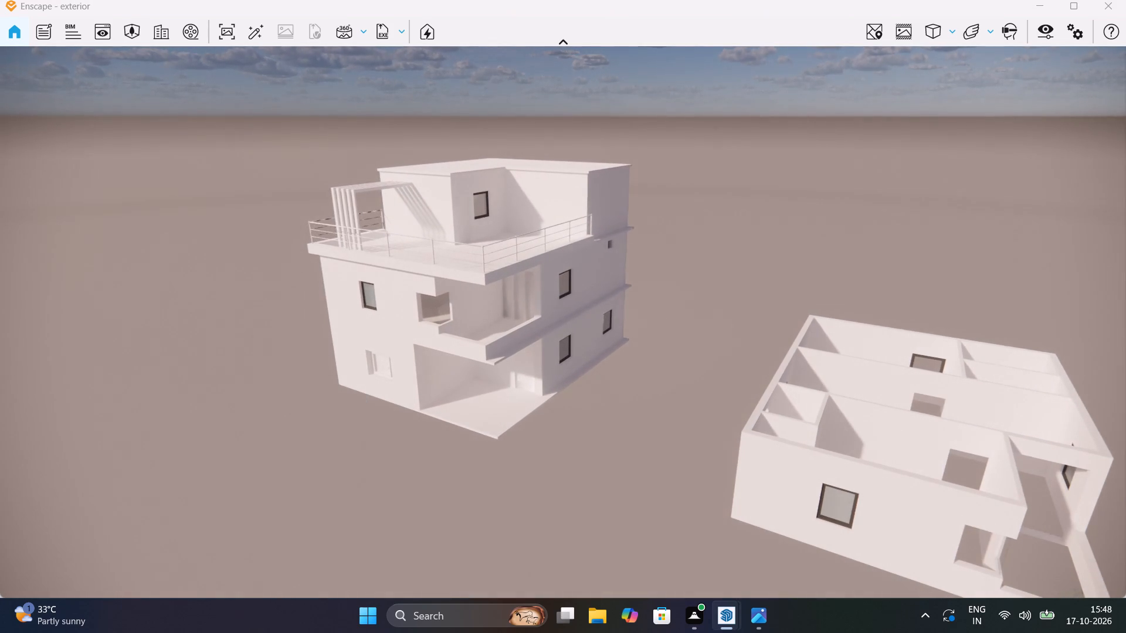
pyautogui.moveTo(564, 321); pyautogui.dragTo(592, 250)
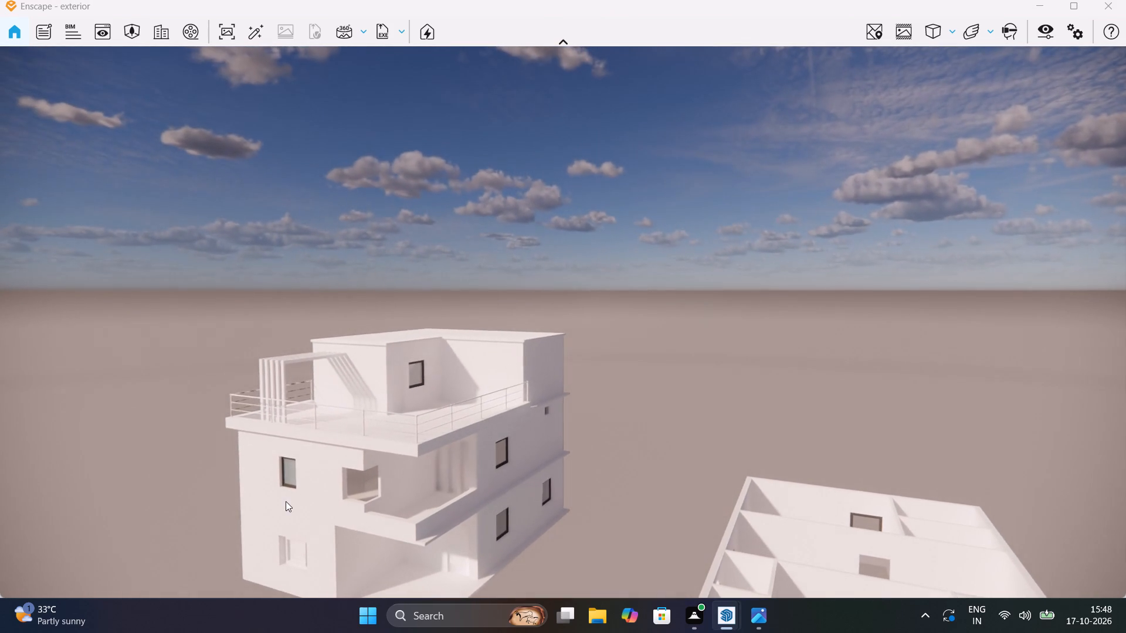
pyautogui.keyDown('shift'); pyautogui.moveTo(286, 501); pyautogui.dragTo(554, 411); pyautogui.keyUp('shift')
pyautogui.keyDown('ctrl'); pyautogui.moveTo(291, 484); pyautogui.dragTo(554, 280); pyautogui.keyUp('ctrl')
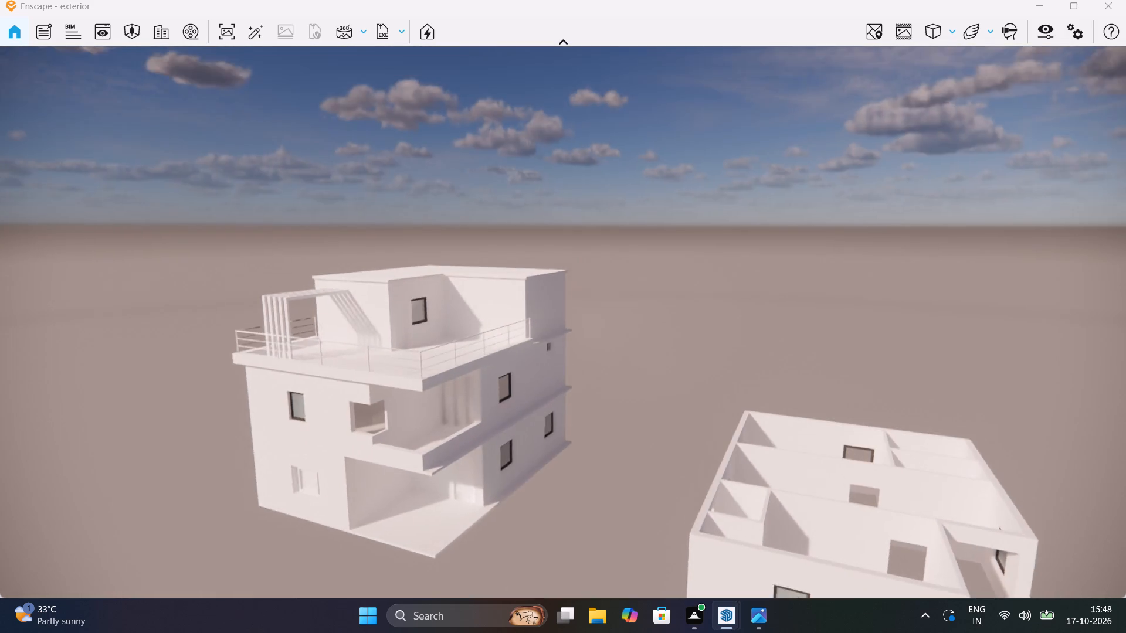
pyautogui.keyDown('ctrl'); pyautogui.moveTo(554, 280); pyautogui.dragTo(535, 305); pyautogui.keyUp('ctrl')
pyautogui.scroll(19, 291, 483)
pyautogui.moveTo(189, 419); pyautogui.dragTo(631, 322, button='middle')
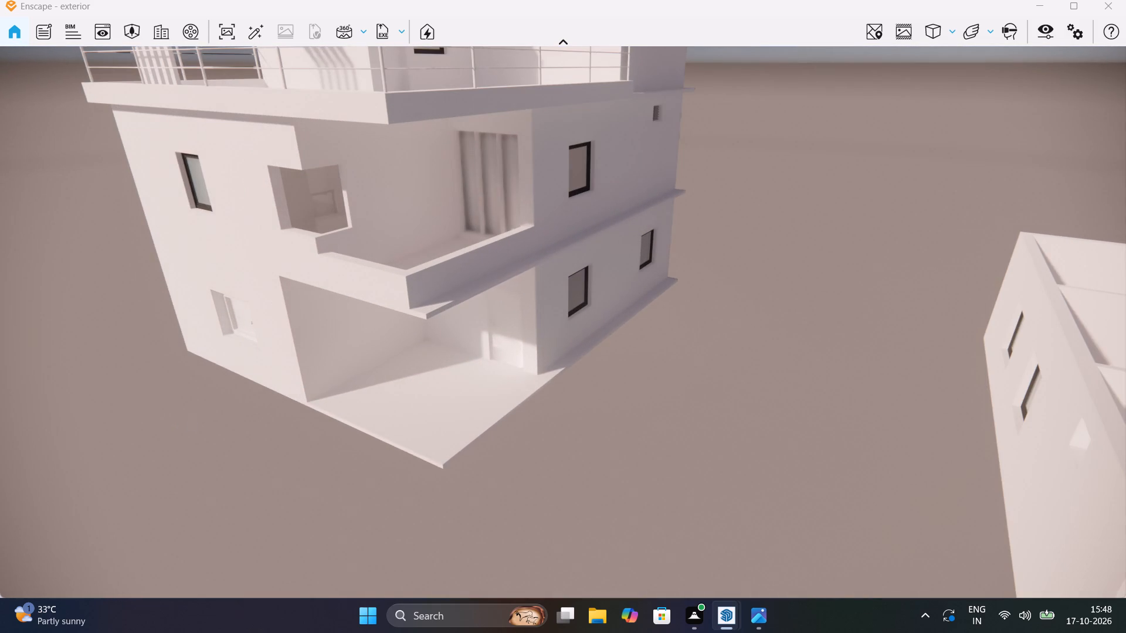
pyautogui.moveTo(631, 322); pyautogui.dragTo(644, 322, button='middle')
pyautogui.scroll(1, 190, 418)
# Shift the Enscape time of day to about 16:25 for low evening light on the house.
pyautogui.moveTo(219, 429); pyautogui.dragTo(502, 322, button='right')
pyautogui.keyDown('shift'); pyautogui.moveTo(240, 422); pyautogui.dragTo(632, 328, button='right'); pyautogui.keyUp('shift')
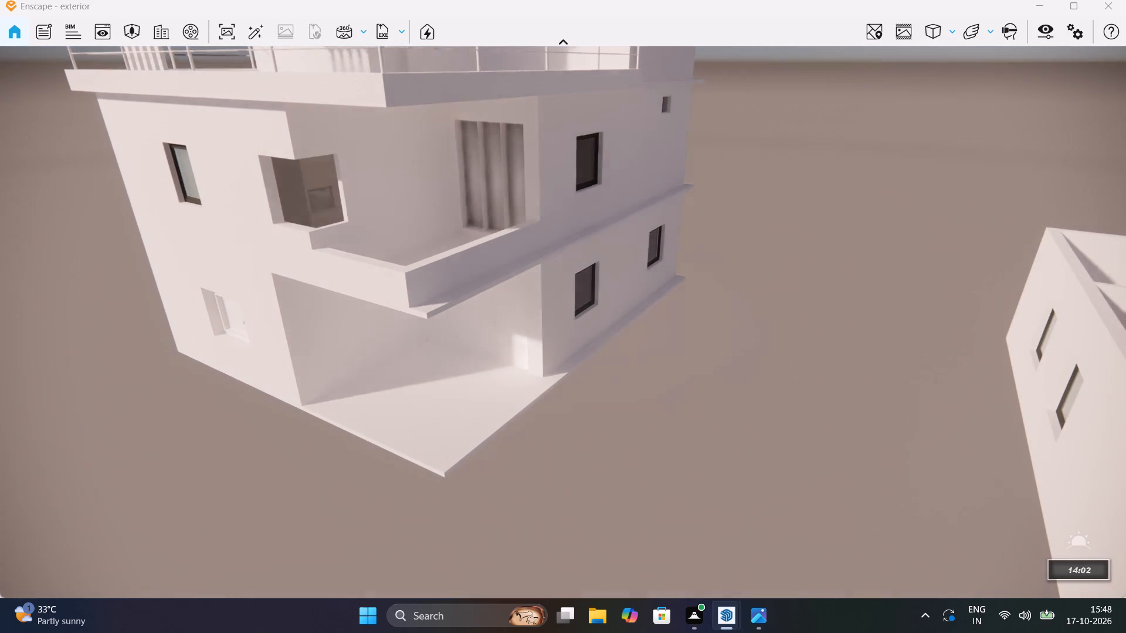
pyautogui.keyDown('shift'); pyautogui.moveTo(632, 328); pyautogui.dragTo(1125, 348, button='right'); pyautogui.keyUp('shift')
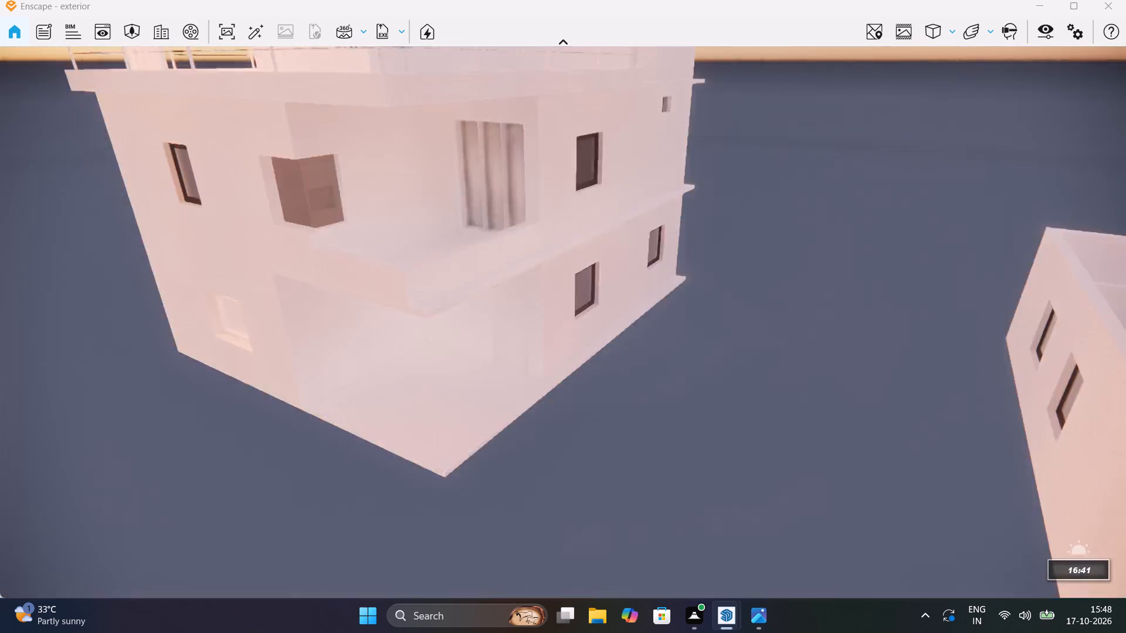
pyautogui.keyDown('shift'); pyautogui.moveTo(1125, 348); pyautogui.dragTo(1013, 350, button='right'); pyautogui.keyUp('shift')
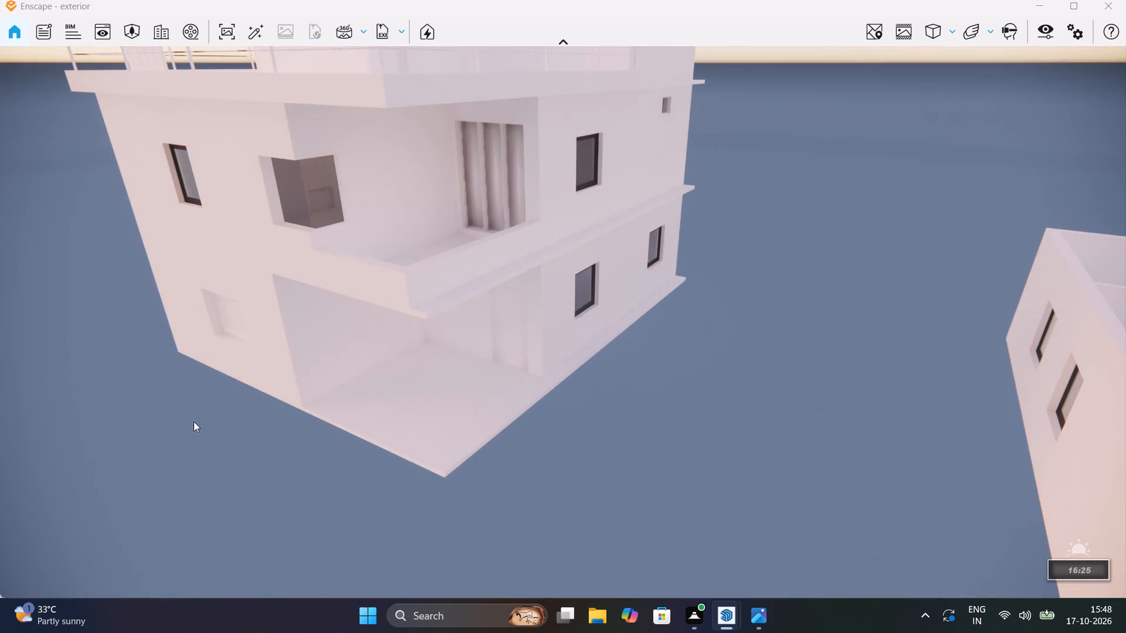
# Examine the house in the evening light, from the ground-floor car porch and whole exterior to the interior window walls.
pyautogui.keyDown('shift'); pyautogui.moveTo(176, 398); pyautogui.dragTo(584, 297, button='middle'); pyautogui.keyUp('shift')
pyautogui.keyDown('ctrl'); pyautogui.moveTo(194, 438); pyautogui.dragTo(594, 256, button='middle'); pyautogui.keyUp('ctrl')
pyautogui.moveTo(246, 440); pyautogui.dragTo(600, 210, button='middle')
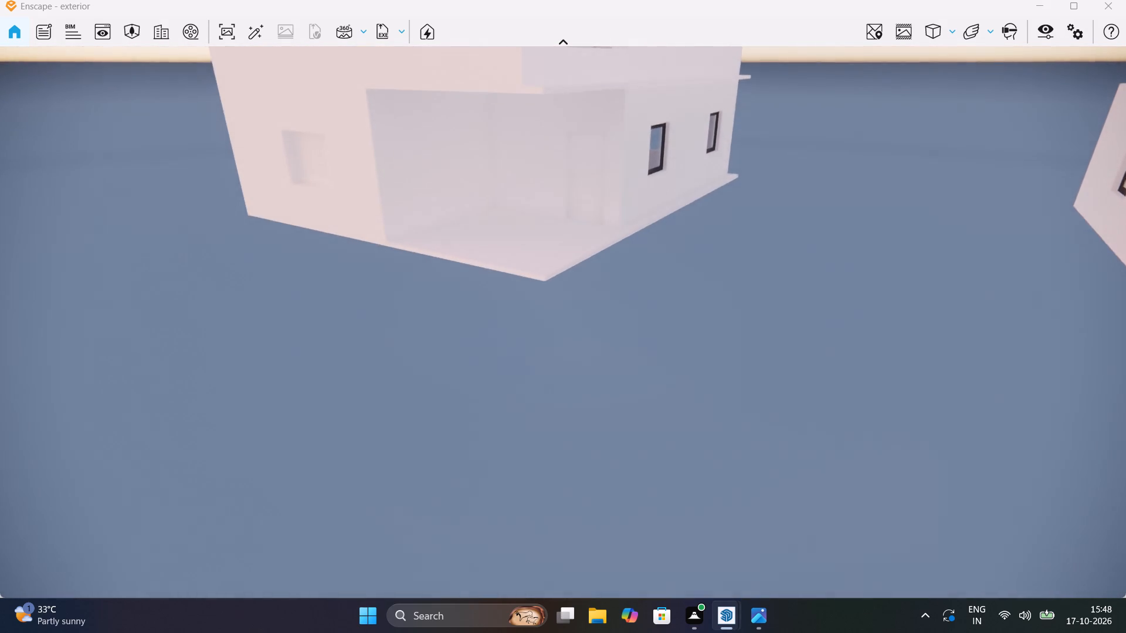
pyautogui.moveTo(600, 210); pyautogui.dragTo(640, 134, button='middle')
pyautogui.scroll(-15, 399, 390)
pyautogui.moveTo(405, 360); pyautogui.dragTo(587, 273)
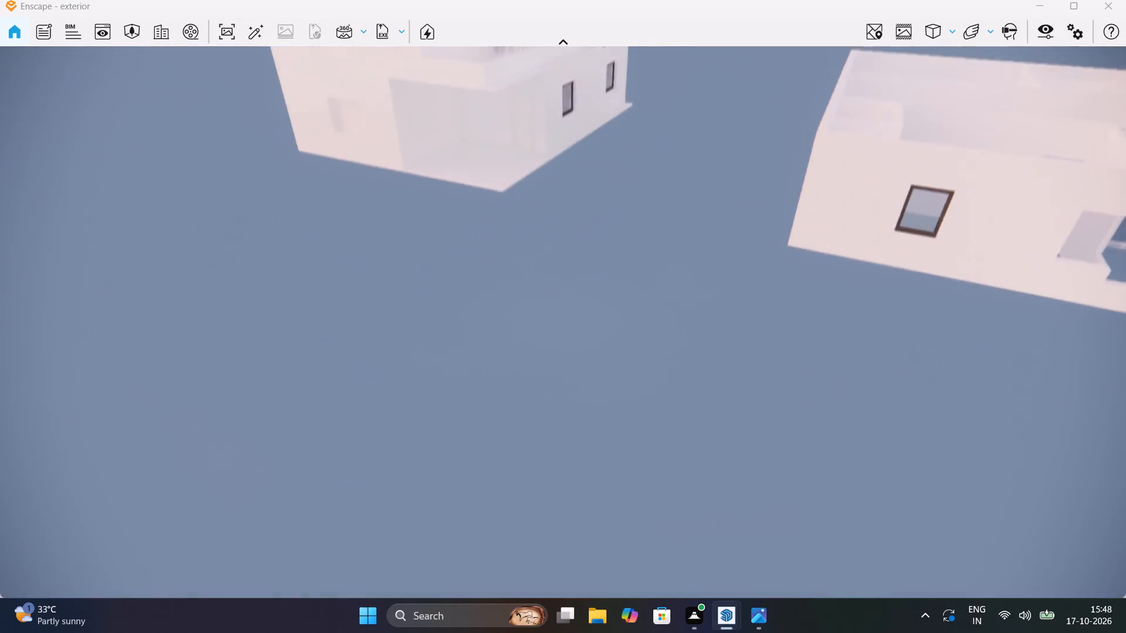
pyautogui.moveTo(587, 273); pyautogui.dragTo(504, 391)
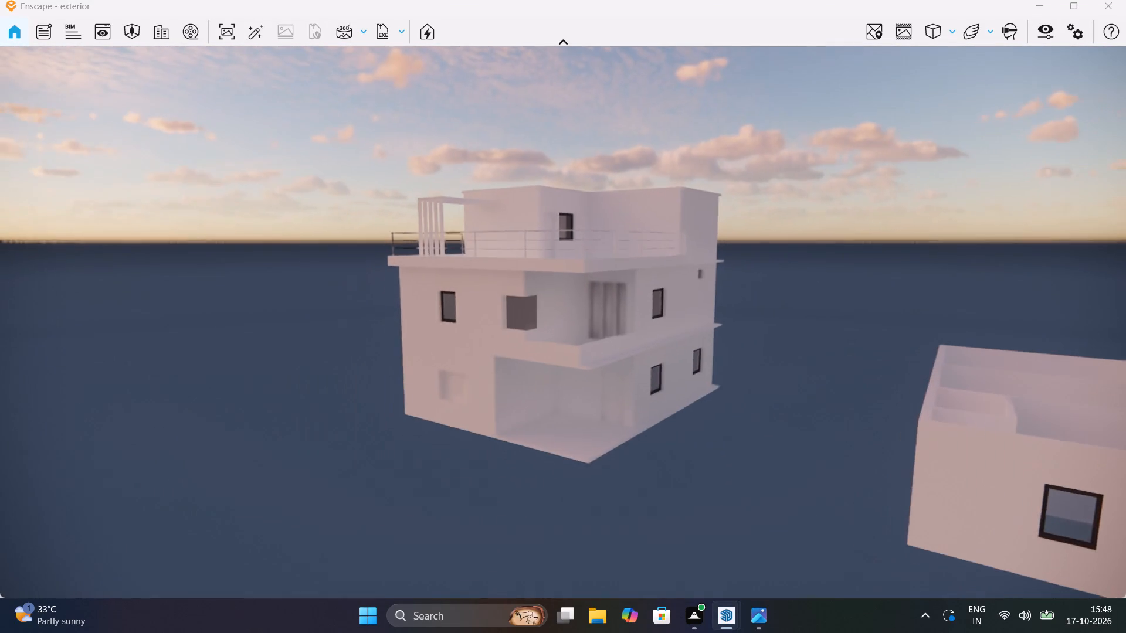
pyautogui.moveTo(504, 391); pyautogui.dragTo(508, 391)
pyautogui.keyDown('ctrl'); pyautogui.scroll(4, 405, 362); pyautogui.keyUp('ctrl')
pyautogui.keyDown('ctrl'); pyautogui.scroll(-1, 405, 362); pyautogui.keyUp('ctrl')
pyautogui.scroll(-2, 405, 362)
pyautogui.keyDown('shift'); pyautogui.scroll(-1, 405, 362); pyautogui.keyUp('shift')
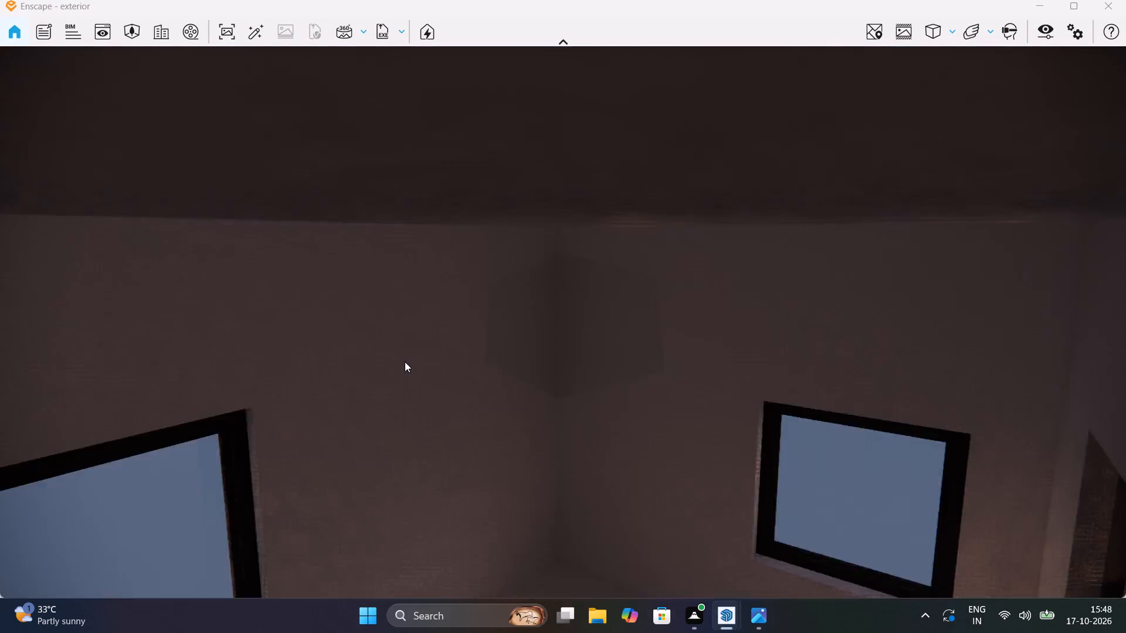
pyautogui.keyDown('shift'); pyautogui.scroll(-4, 405, 362); pyautogui.keyUp('shift')
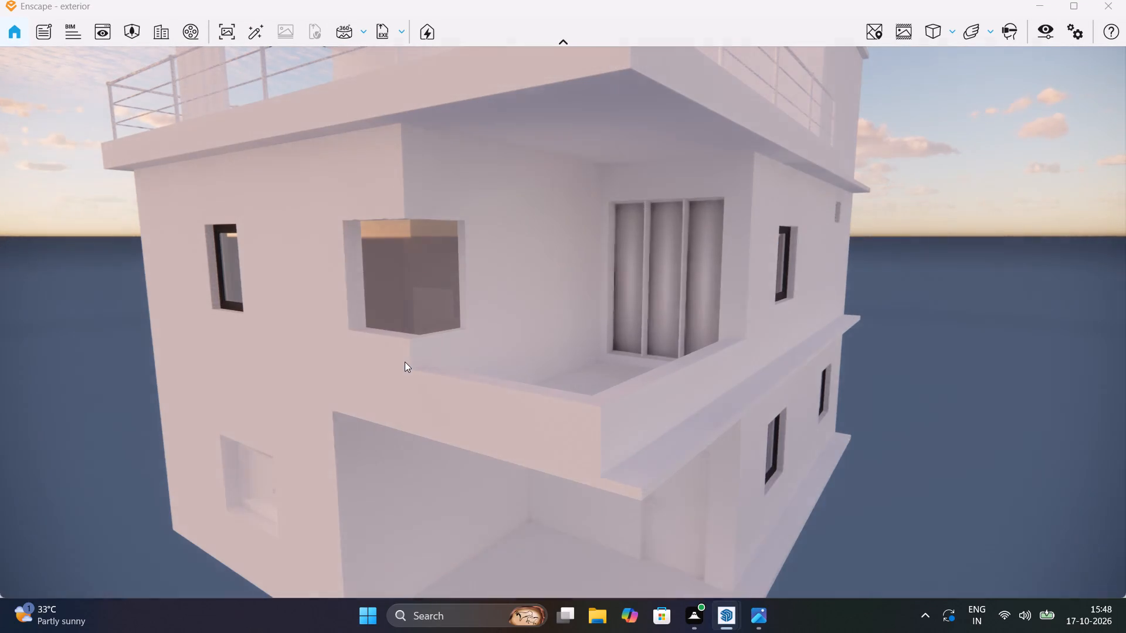
# Inspect the first-floor corner window, balcony and balcony door up close from the front corner.
pyautogui.moveTo(405, 362); pyautogui.dragTo(576, 320)
pyautogui.moveTo(357, 369); pyautogui.dragTo(603, 317)
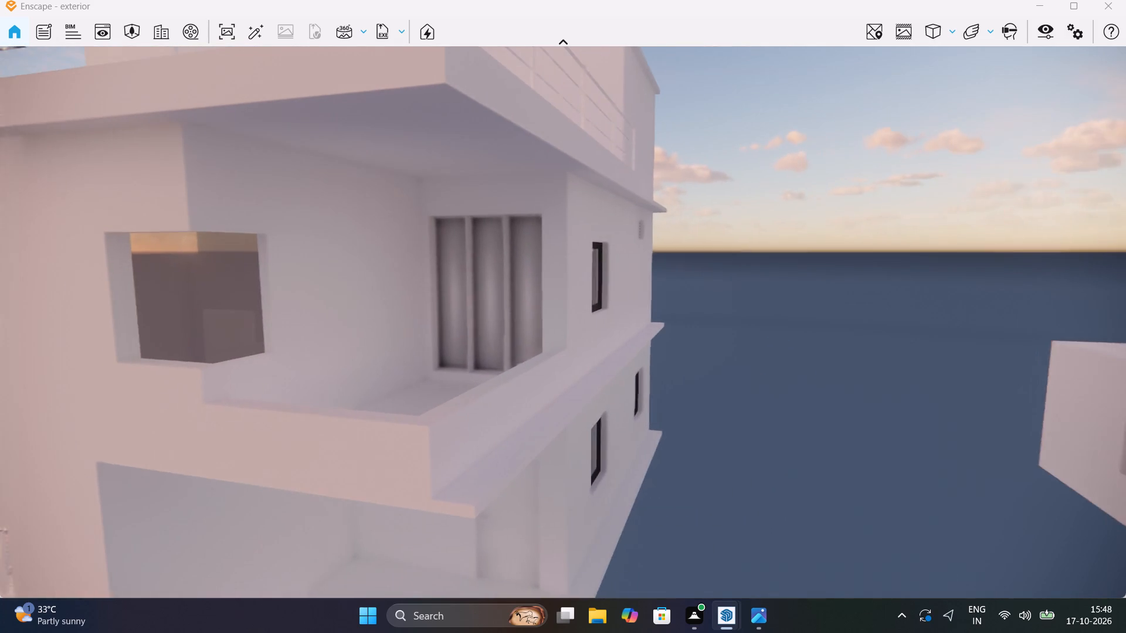
pyautogui.moveTo(603, 317); pyautogui.dragTo(594, 317)
pyautogui.moveTo(360, 370); pyautogui.dragTo(734, 296, button='middle')
pyautogui.moveTo(143, 436); pyautogui.dragTo(1125, 131, button='middle')
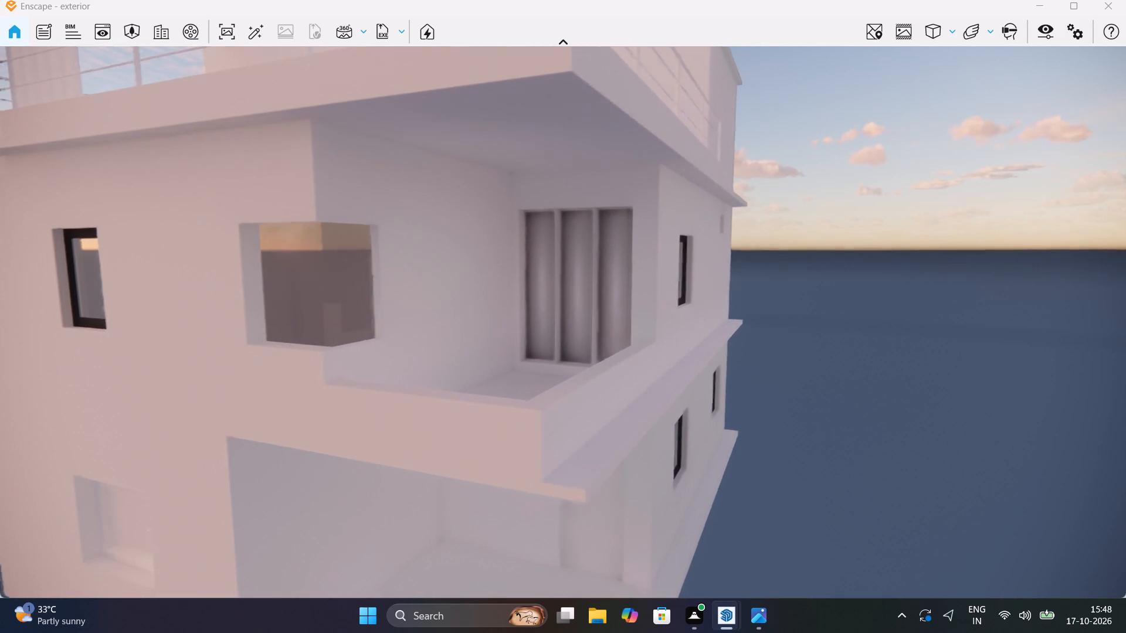
pyautogui.moveTo(1125, 131); pyautogui.dragTo(1125, 130, button='middle')
pyautogui.moveTo(0, 632); pyautogui.dragTo(594, 351, button='middle')
pyautogui.moveTo(462, 415); pyautogui.dragTo(914, 132, button='middle')
pyautogui.moveTo(218, 526); pyautogui.dragTo(559, 301)
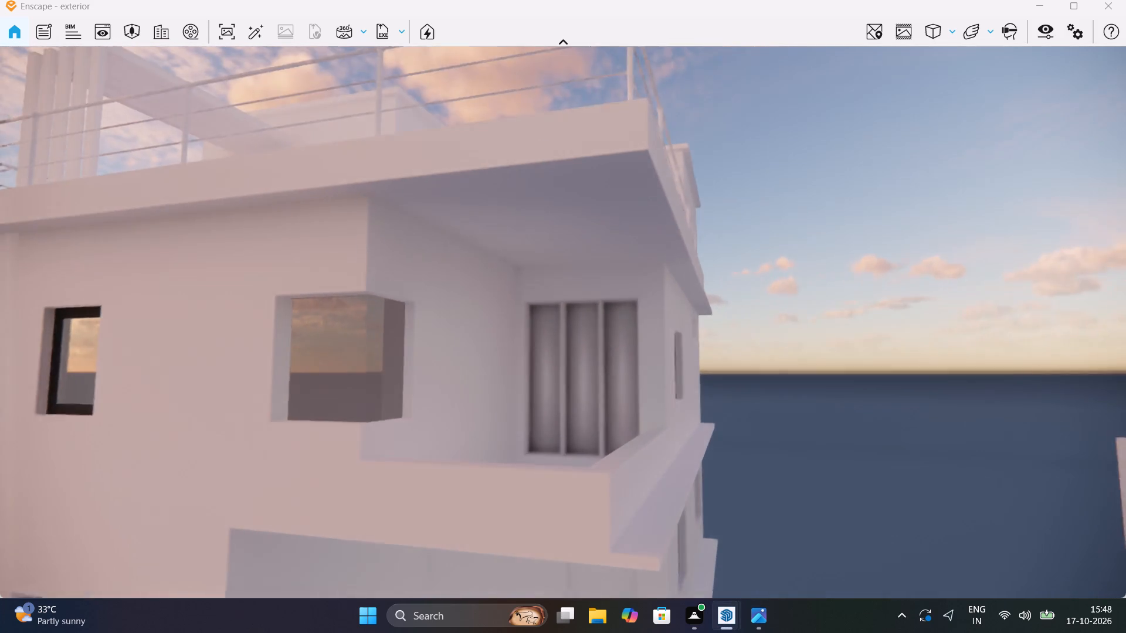
pyautogui.moveTo(559, 301); pyautogui.dragTo(530, 339)
# Examine the front facade almost head-on, checking the ground-floor window recess, the car porch and the entrance door.
pyautogui.scroll(-10, 236, 513)
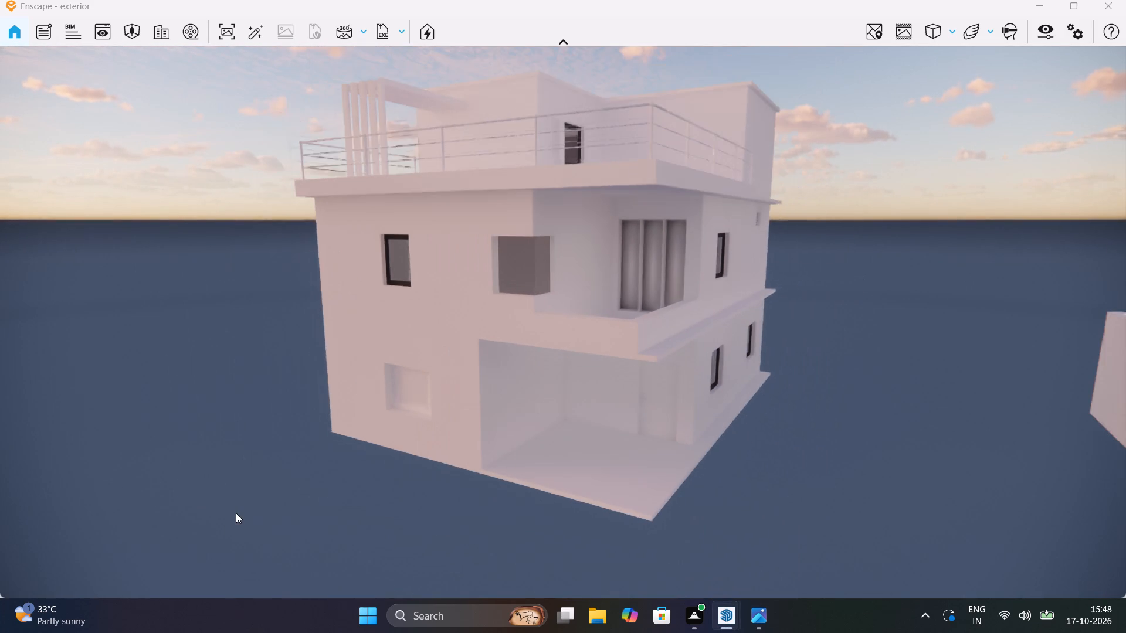
pyautogui.moveTo(236, 513); pyautogui.dragTo(564, 321)
pyautogui.keyDown('shift'); pyautogui.moveTo(238, 512); pyautogui.dragTo(571, 322); pyautogui.keyUp('shift')
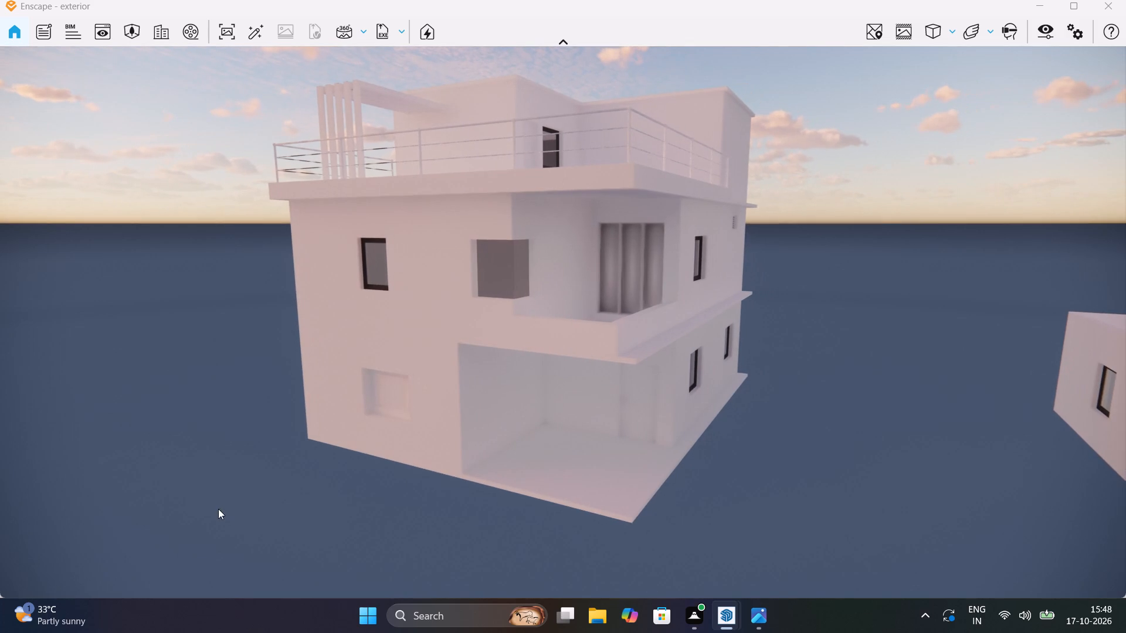
pyautogui.scroll(4, 218, 509)
pyautogui.keyDown('shift'); pyautogui.moveTo(218, 509); pyautogui.dragTo(602, 320); pyautogui.keyUp('shift')
pyautogui.moveTo(203, 518); pyautogui.dragTo(928, 244, button='middle')
pyautogui.moveTo(0, 543); pyautogui.dragTo(879, 266, button='middle')
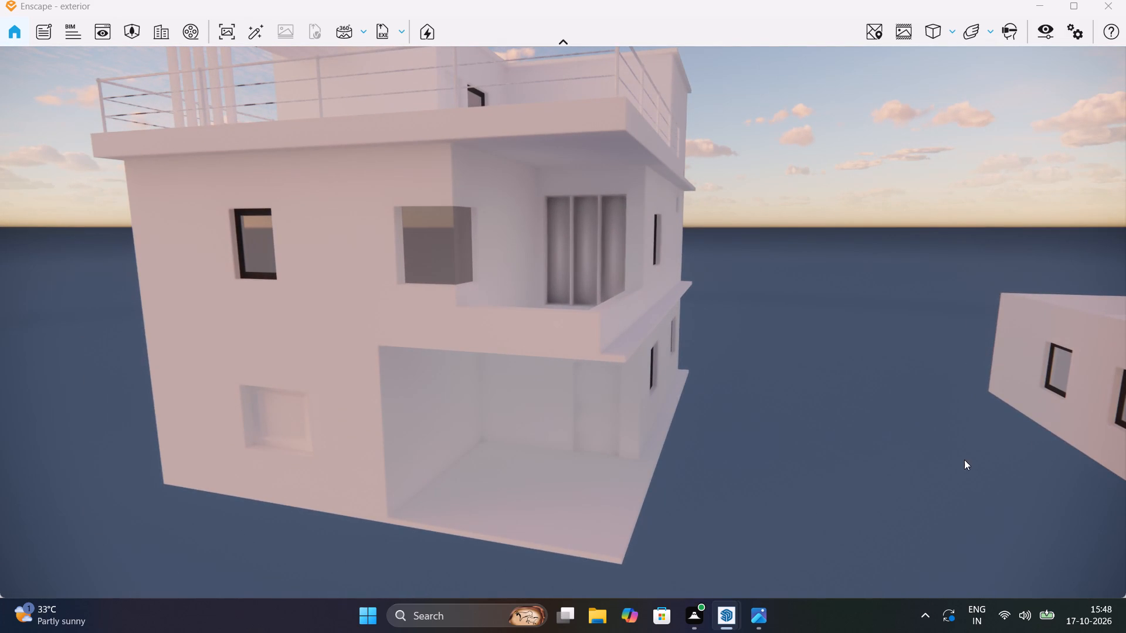
pyautogui.moveTo(137, 413); pyautogui.dragTo(1125, 190, button='middle')
pyautogui.moveTo(2, 459); pyautogui.dragTo(1125, 248, button='middle')
pyautogui.moveTo(232, 431); pyautogui.dragTo(278, 424, button='middle')
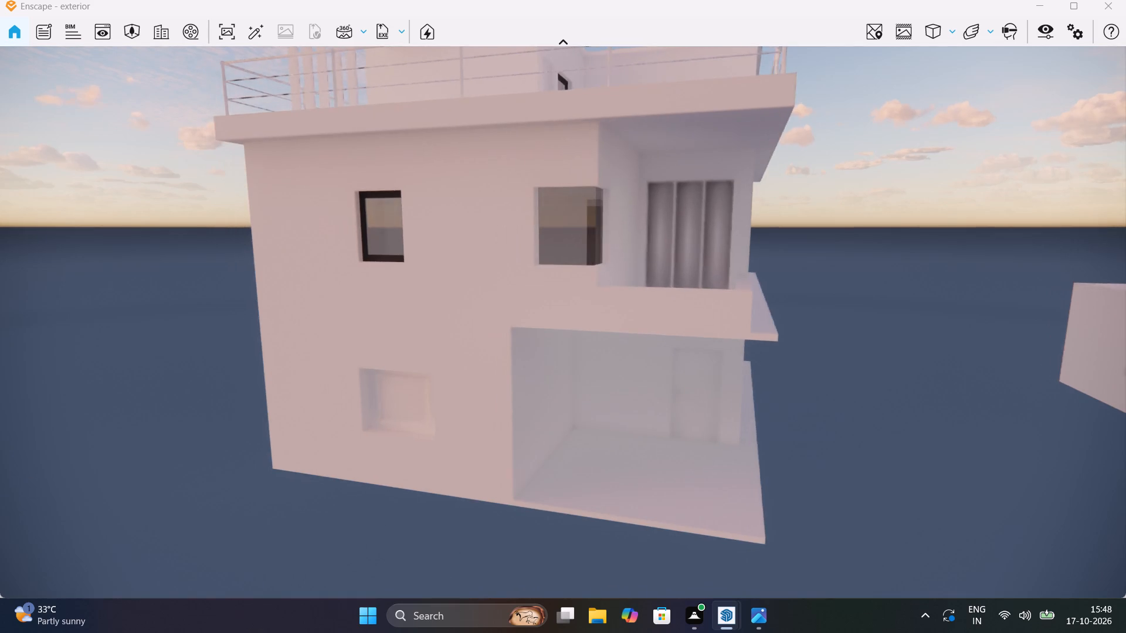
pyautogui.moveTo(278, 424); pyautogui.dragTo(1125, 188, button='middle')
pyautogui.keyDown('shift'); pyautogui.moveTo(297, 430); pyautogui.dragTo(576, 382); pyautogui.keyUp('shift')
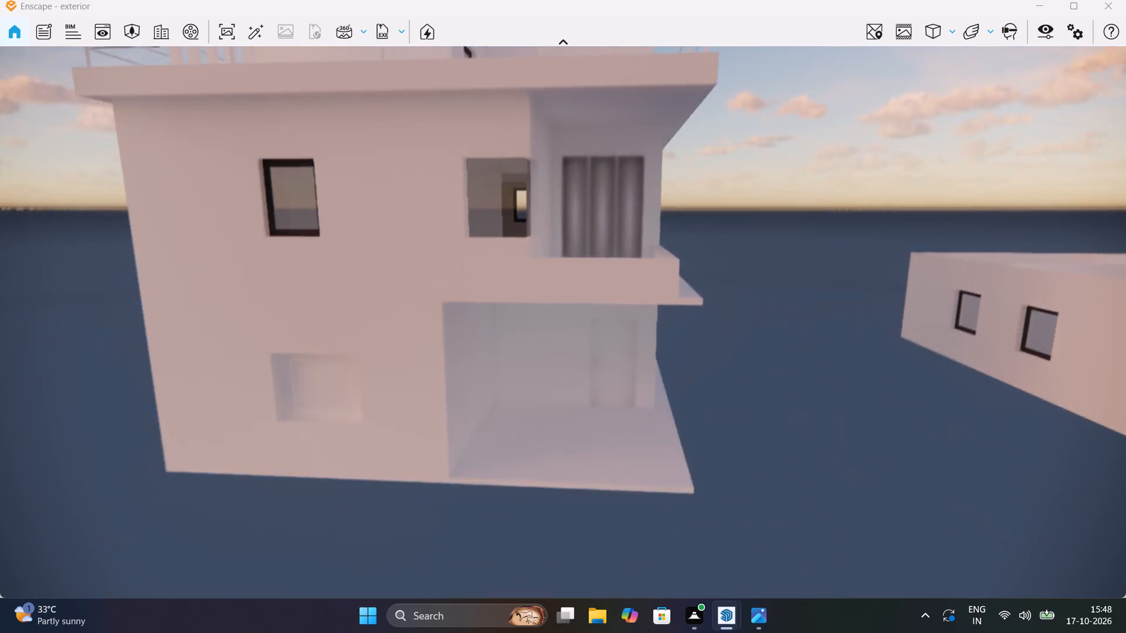
pyautogui.keyDown('shift'); pyautogui.moveTo(576, 382); pyautogui.dragTo(555, 326); pyautogui.keyUp('shift')
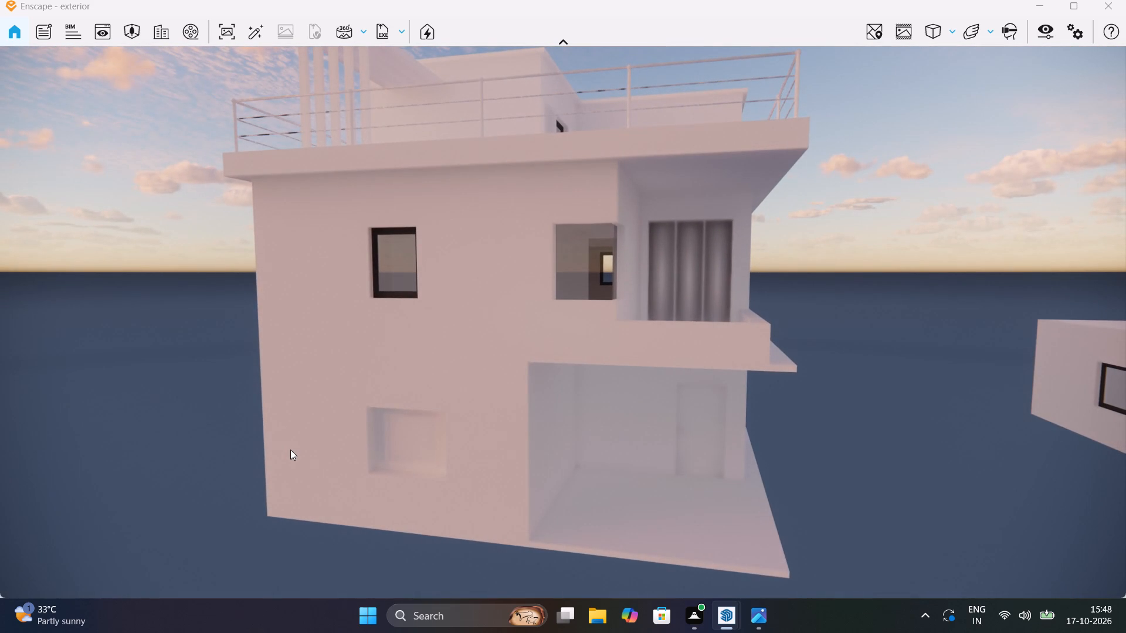
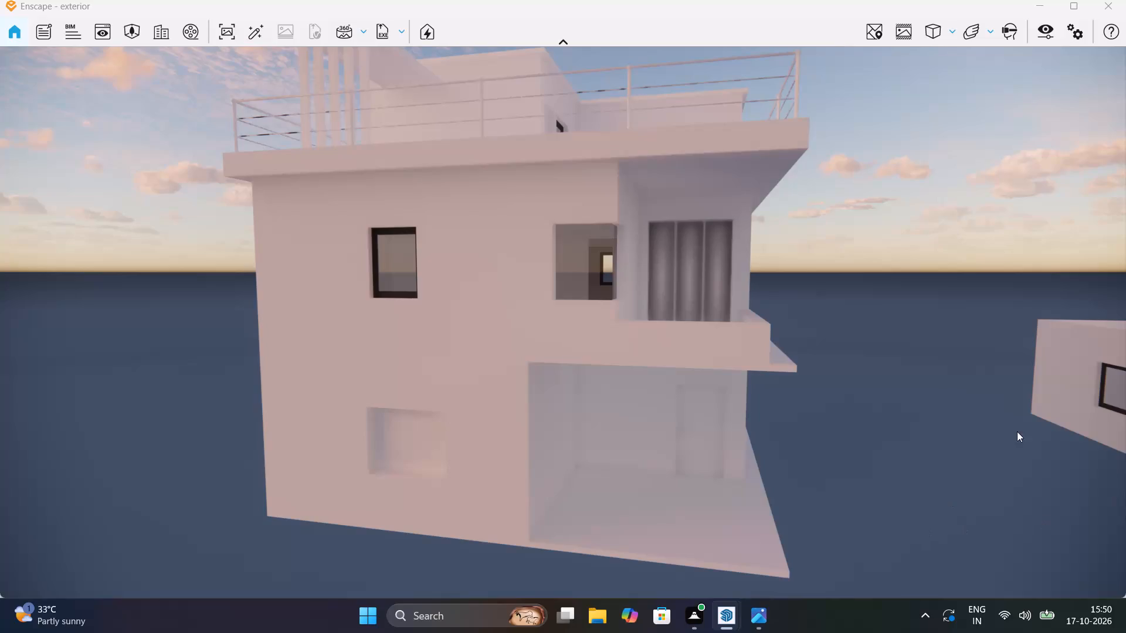
# Examine the front facade, balcony and open porch of the three-storey house in the Enscape render.
pyautogui.scroll(-4, 637, 445)
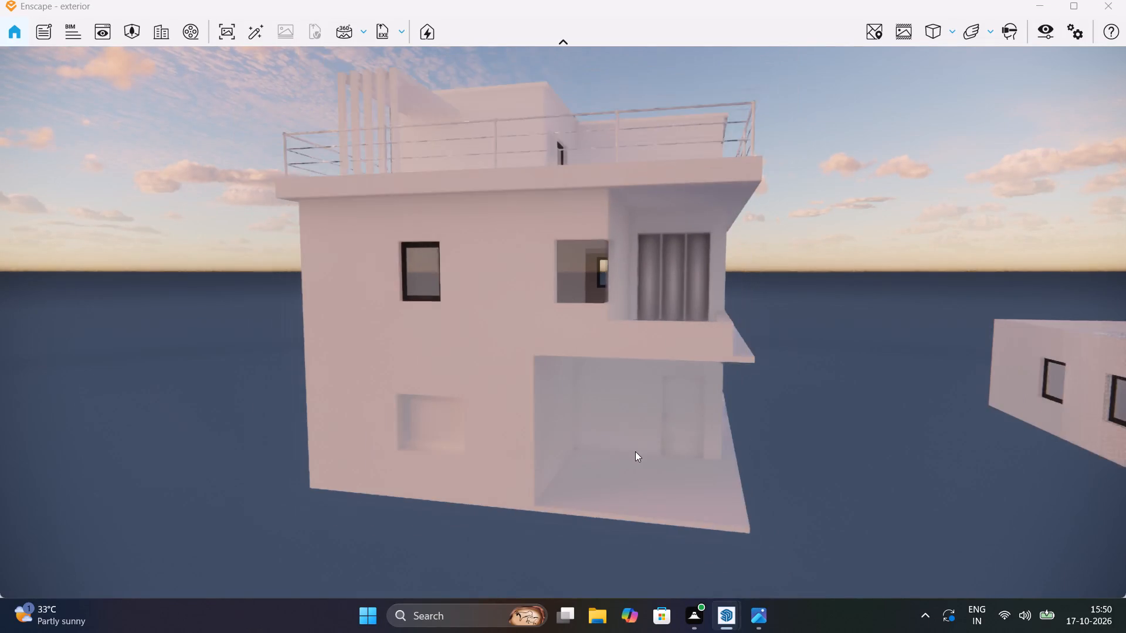
pyautogui.scroll(4, 635, 451)
pyautogui.moveTo(644, 450); pyautogui.dragTo(520, 346, button='middle')
pyautogui.moveTo(772, 410); pyautogui.dragTo(459, 283)
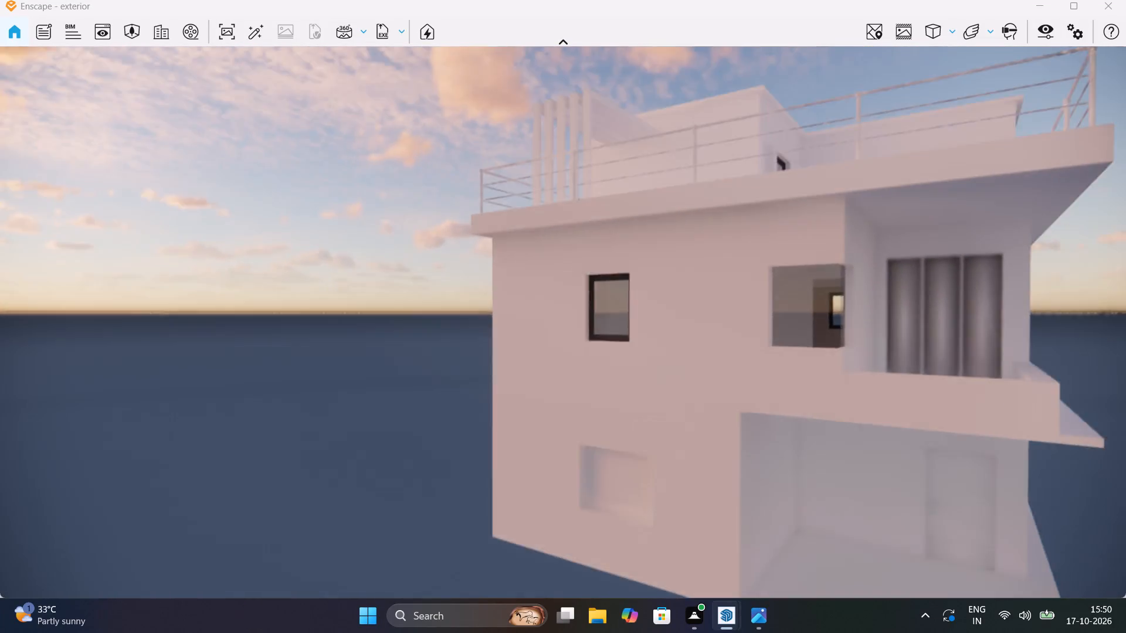
pyautogui.moveTo(459, 283); pyautogui.dragTo(572, 333)
pyautogui.scroll(-10, 771, 409)
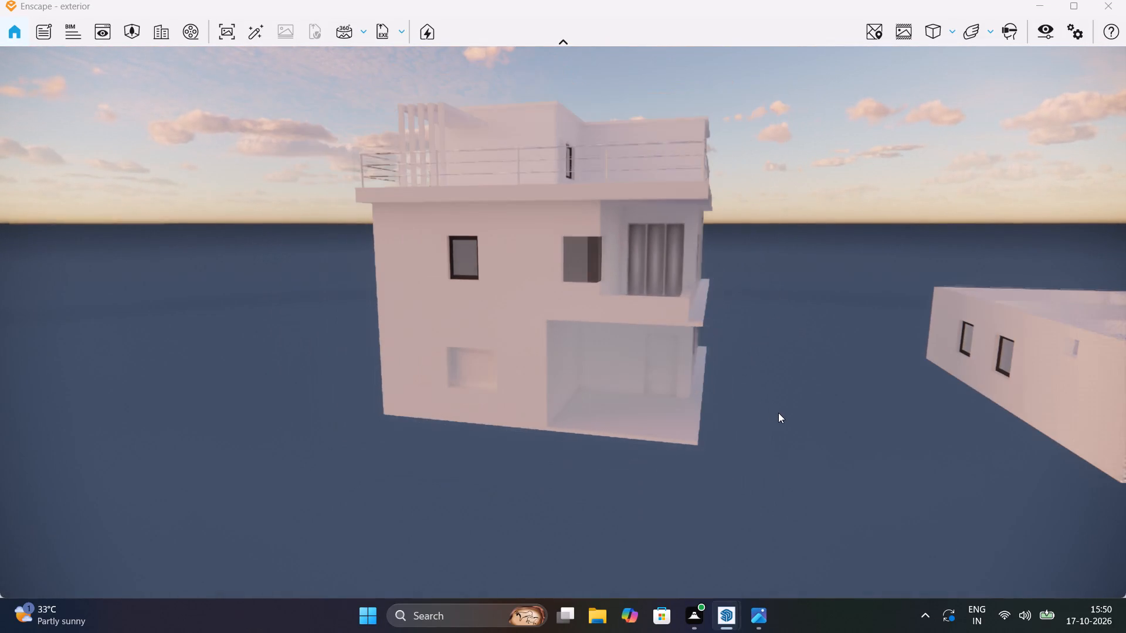
pyautogui.scroll(8, 528, 324)
pyautogui.moveTo(590, 285); pyautogui.dragTo(766, 320)
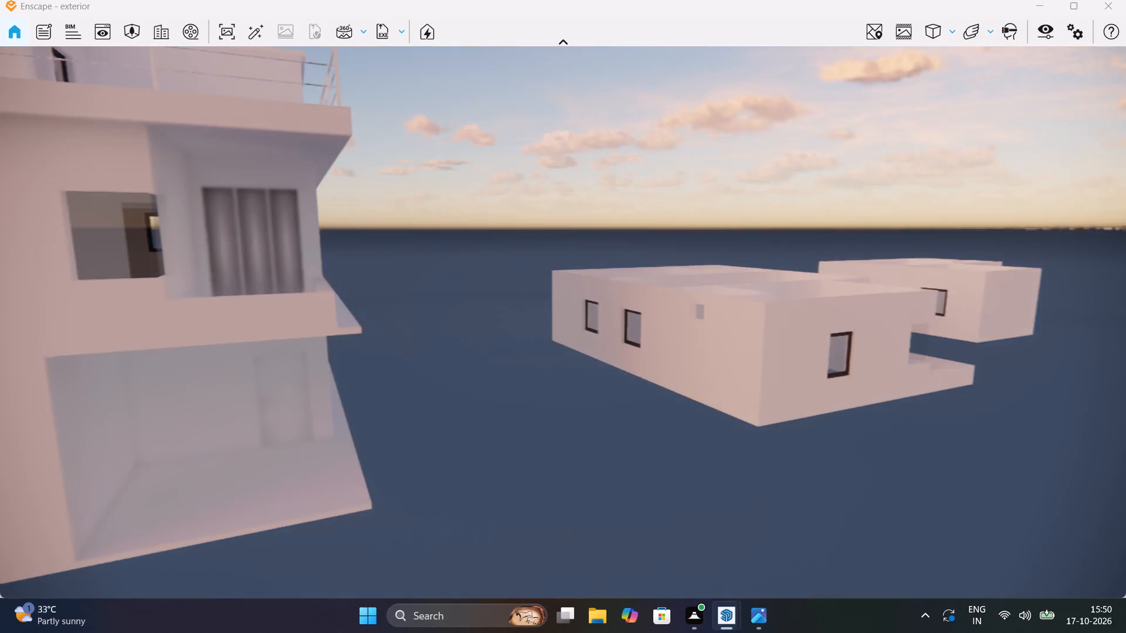
pyautogui.moveTo(766, 320); pyautogui.dragTo(605, 321)
# Walk through the house interior in the render and examine its rooms, wall openings and black-framed windows.
pyautogui.keyDown('shift'); pyautogui.scroll(2, 457, 280); pyautogui.keyUp('shift')
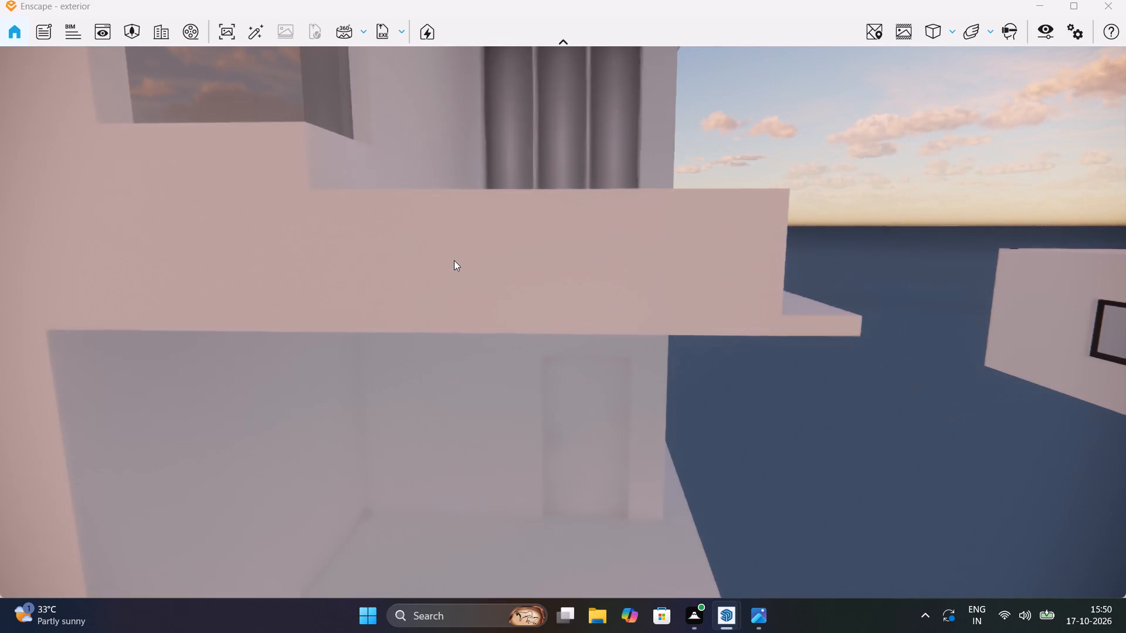
pyautogui.keyDown('shift'); pyautogui.scroll(2, 388, 284); pyautogui.keyUp('shift')
pyautogui.moveTo(389, 284); pyautogui.dragTo(402, 224)
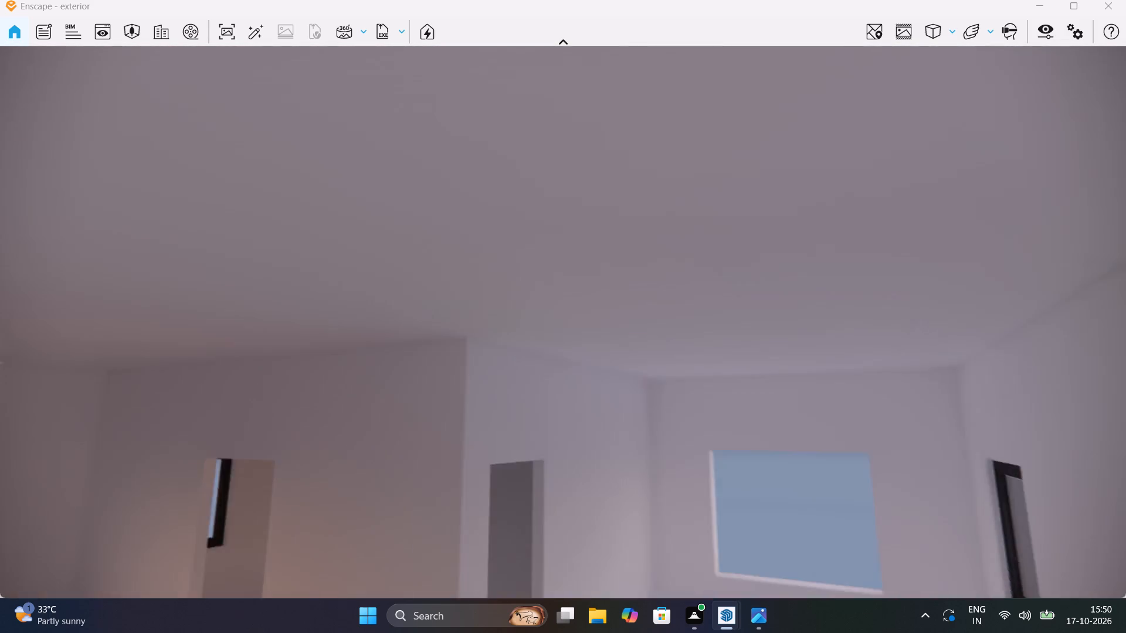
pyautogui.moveTo(402, 224); pyautogui.dragTo(320, 350)
pyautogui.scroll(4, 616, 374)
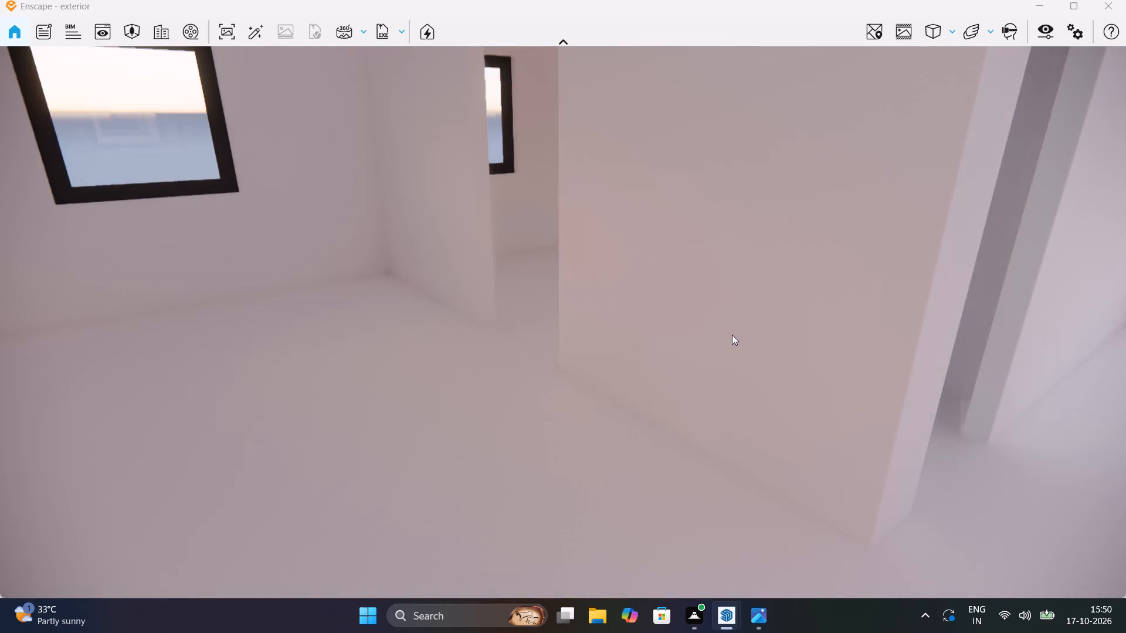
pyautogui.moveTo(714, 324); pyautogui.dragTo(608, 224)
pyautogui.scroll(6, 717, 316)
pyautogui.moveTo(717, 316); pyautogui.dragTo(1125, 372)
pyautogui.scroll(2, 317, 372)
pyautogui.moveTo(357, 360); pyautogui.dragTo(932, 311)
pyautogui.press('Up')
pyautogui.press('Up')
pyautogui.press('Up')
pyautogui.press('Up')
pyautogui.press('Up')
pyautogui.press('Up')
pyautogui.press('Up')
pyautogui.press('Up')
pyautogui.press('Up')
pyautogui.press('Up')
pyautogui.press('Up')
pyautogui.press('Up')
pyautogui.press('Up')
pyautogui.press('Up')
pyautogui.press('Up')
pyautogui.press('Up')
pyautogui.press('Up')
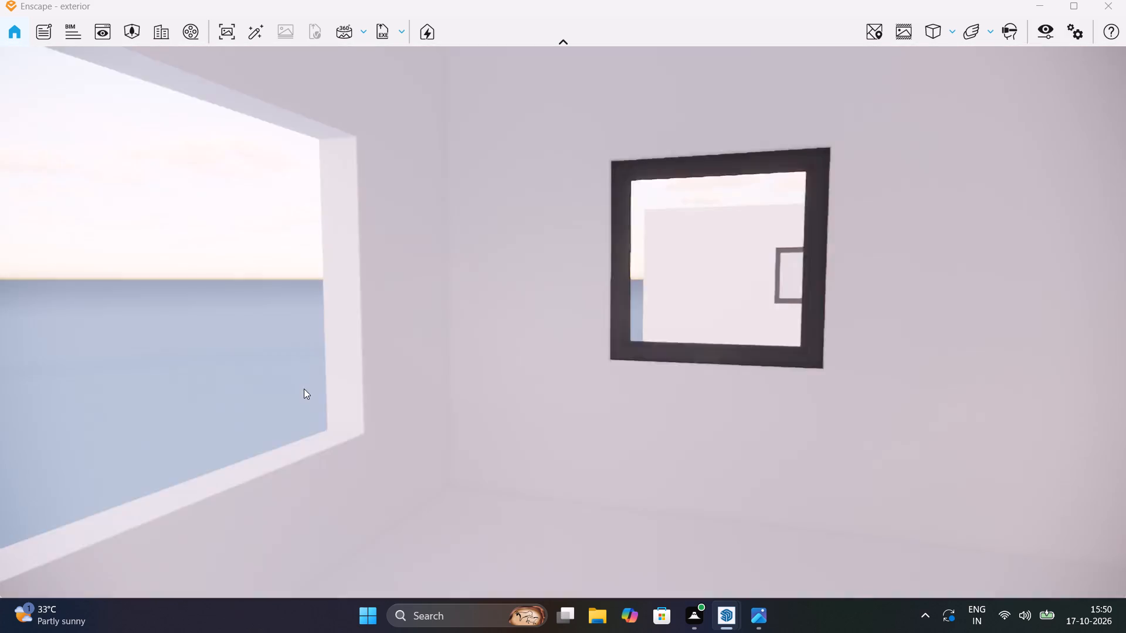
pyautogui.press('Up')
# Examine the house's outer side wall, with its framed windows and projecting slabs, from ground level.
pyautogui.press('Left')
pyautogui.press('Left')
pyautogui.press('Left')
pyautogui.press('Left')
pyautogui.press('Left')
pyautogui.press('Left')
pyautogui.press('Left')
pyautogui.press('Left')
pyautogui.press('Left')
pyautogui.press('Left')
pyautogui.press('Left')
pyautogui.press('Left')
pyautogui.press('Left')
pyautogui.press('Left')
pyautogui.press('Left')
pyautogui.press('Left')
pyautogui.press('Left')
pyautogui.press('Left')
pyautogui.press('Left')
pyautogui.press('Left')
pyautogui.moveTo(186, 363); pyautogui.dragTo(856, 300)
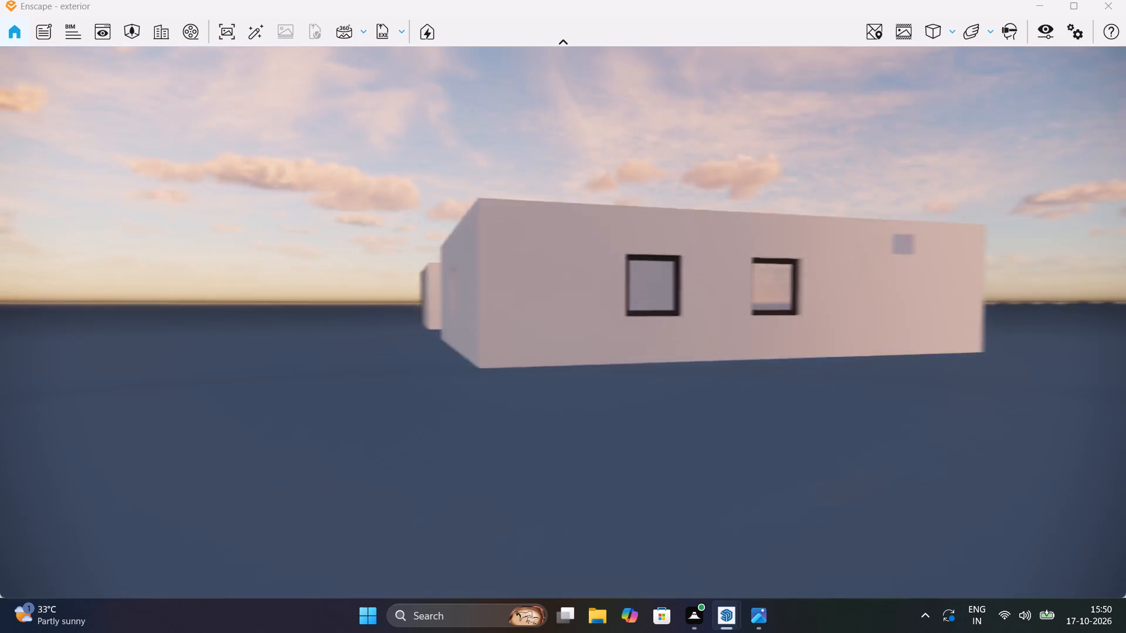
pyautogui.moveTo(856, 300); pyautogui.dragTo(1125, 282)
pyautogui.scroll(-4, 154, 369)
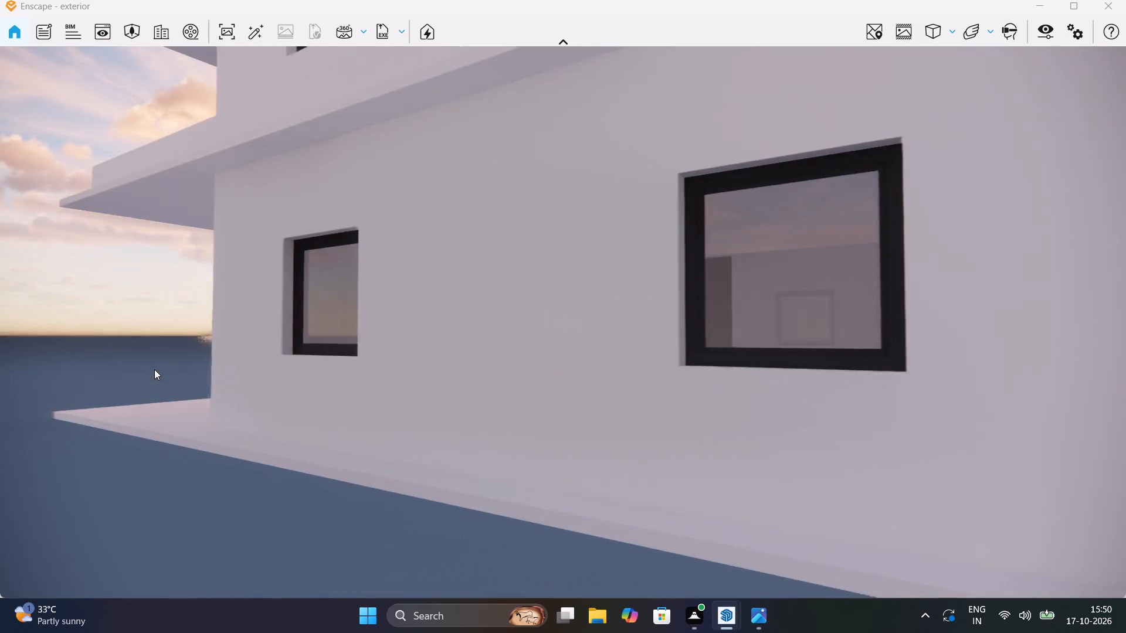
pyautogui.scroll(-1, 154, 369)
pyautogui.press('Up')
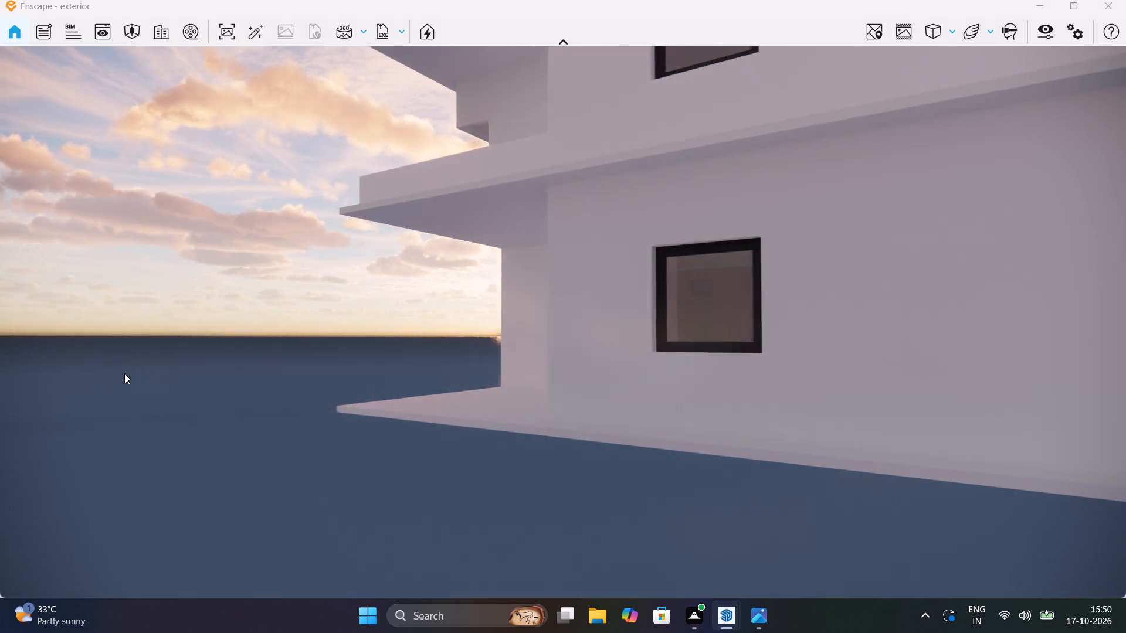
pyautogui.press('Up')
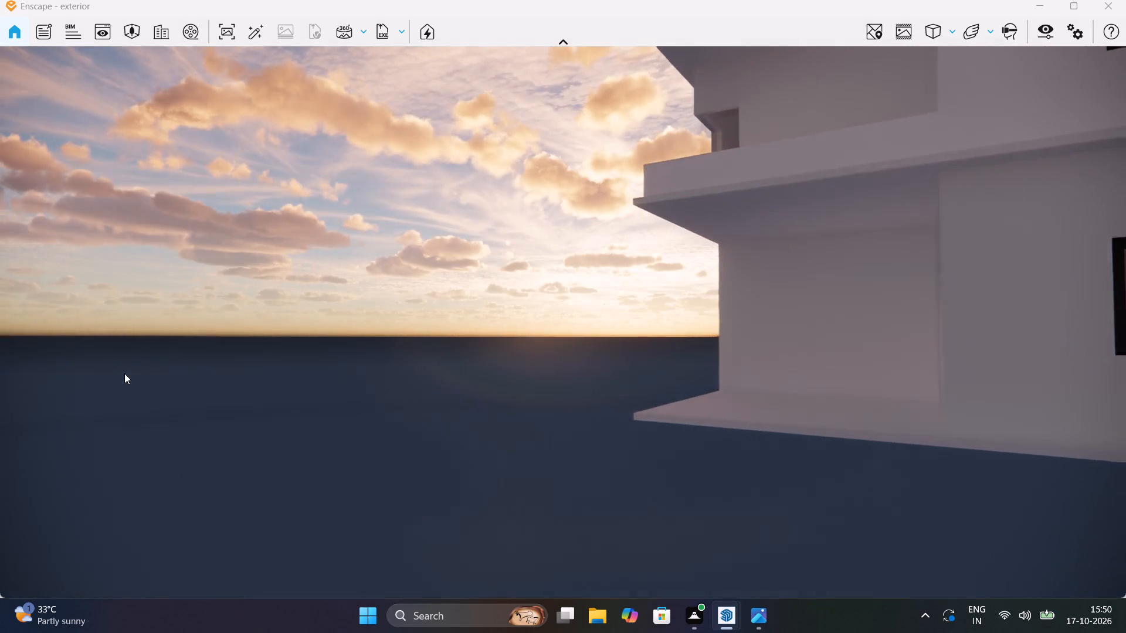
# Examine the front corner of the house around the porch, balcony and recessed ground-floor window.
pyautogui.moveTo(146, 384); pyautogui.dragTo(1119, 303)
pyautogui.press('Left')
pyautogui.press('Left')
pyautogui.press('Left')
pyautogui.press('Left')
pyautogui.press('Left')
pyautogui.press('Left')
pyautogui.press('Left')
pyautogui.press('Left')
pyautogui.press('Left')
pyautogui.press('Left')
pyautogui.press('Left')
pyautogui.press('Left')
pyautogui.press('Left')
pyautogui.press('Left')
pyautogui.press('Left')
pyautogui.press('Left')
pyautogui.press('Left')
pyautogui.press('Left')
pyautogui.press('Left')
pyautogui.press('Left')
pyautogui.scroll(-12, 169, 402)
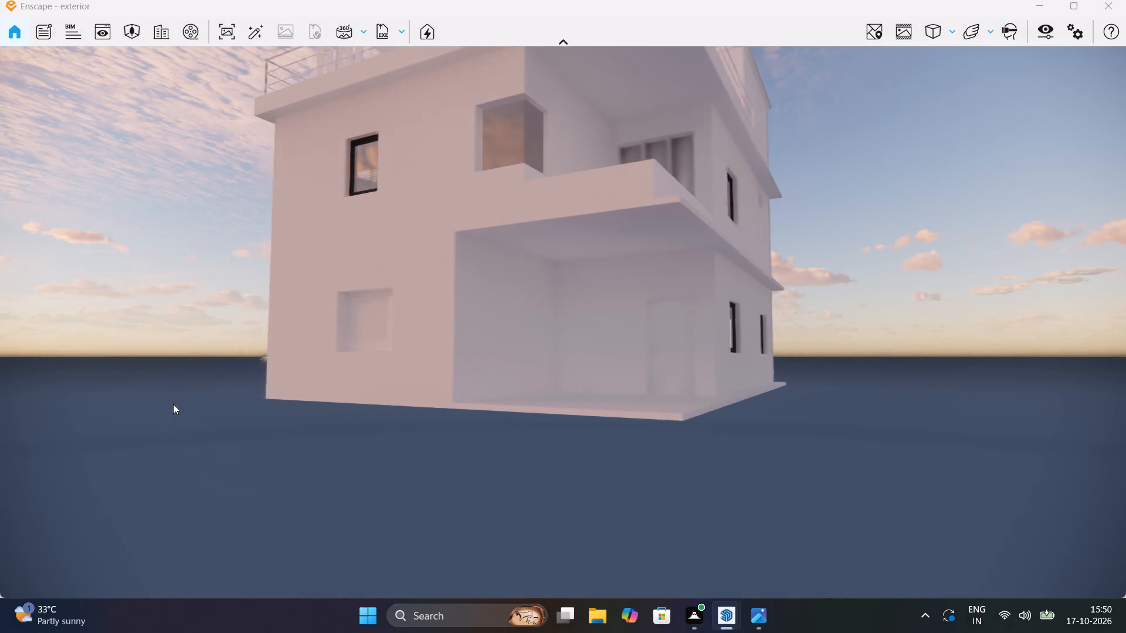
pyautogui.hotkey('ctrl', 'Left')
pyautogui.hotkey('ctrl', 'Up')
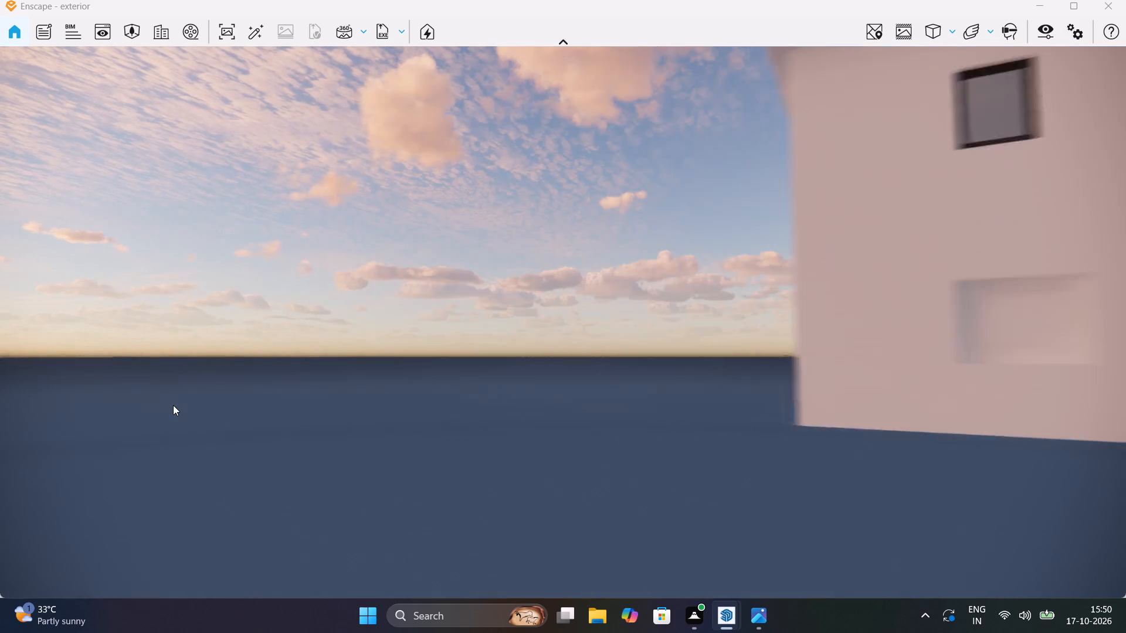
pyautogui.press('Right')
pyautogui.hotkey('ctrl', 'Right')
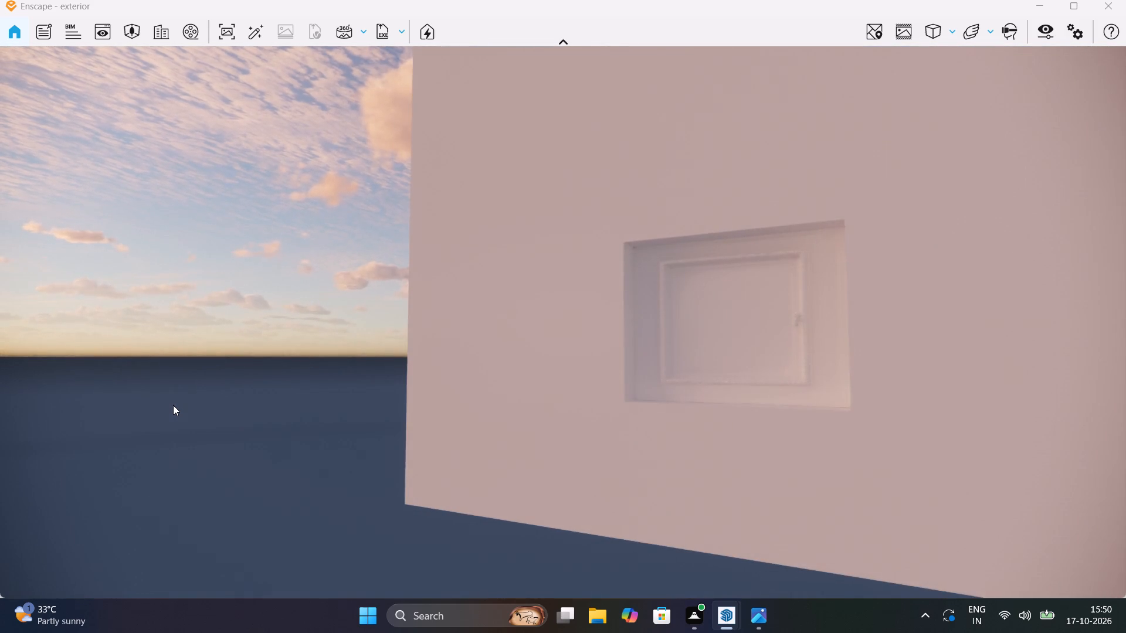
pyautogui.hotkey('shift', 'Right')
pyautogui.hotkey('shift', 'Down')
pyautogui.hotkey('shift', 'Down')
pyautogui.hotkey('shift', 'Up')
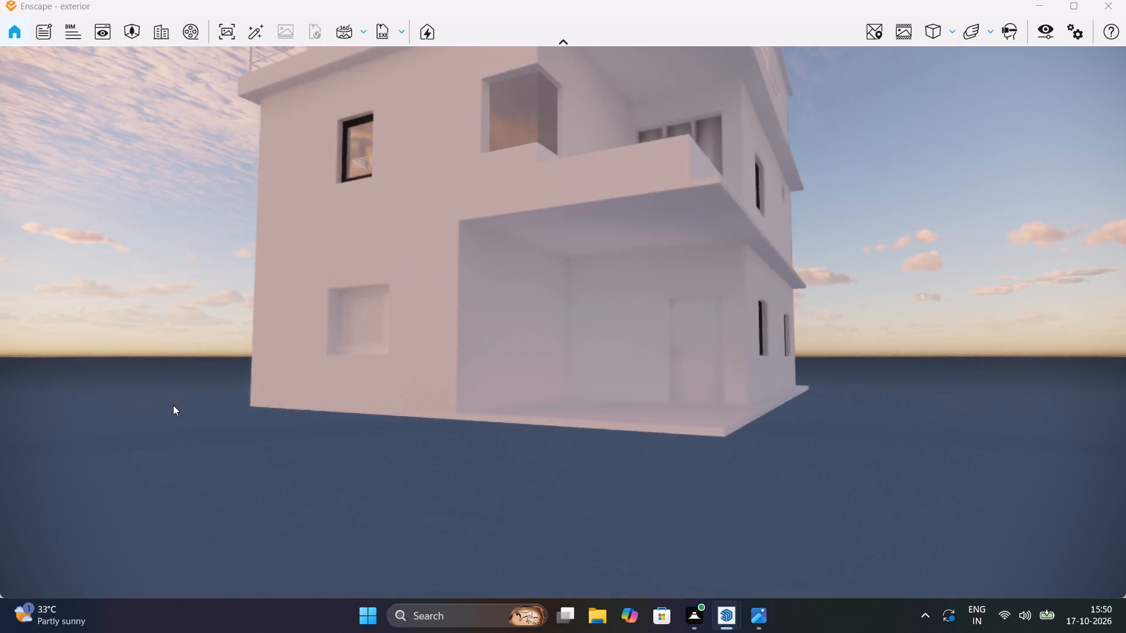
pyautogui.hotkey('shift', 'Down')
pyautogui.hotkey('shift', 'Up')
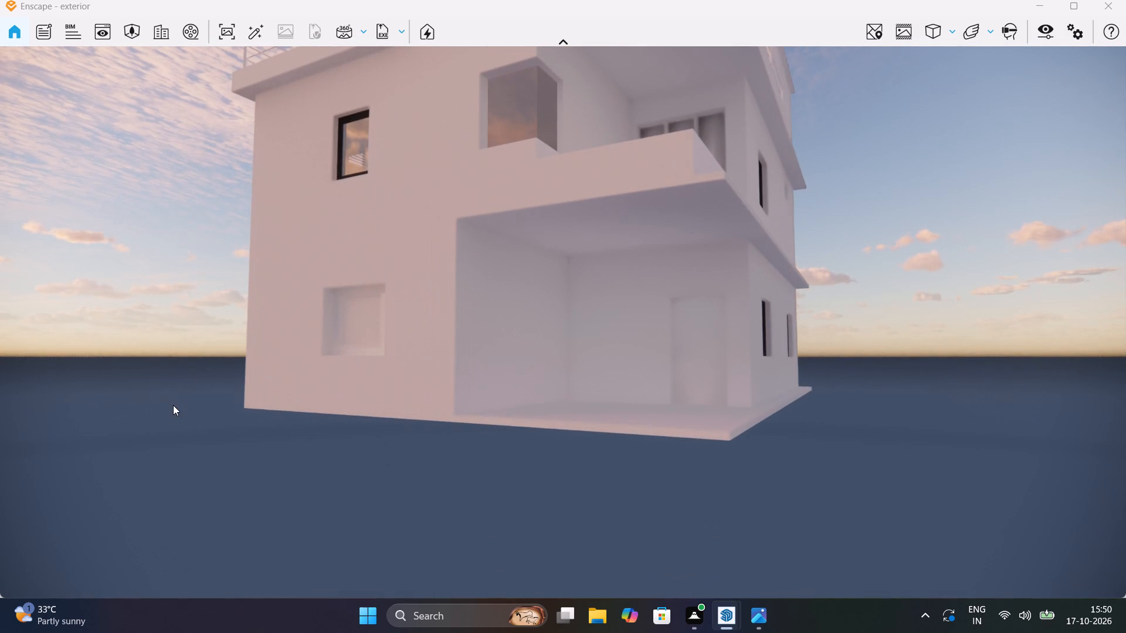
# View the house and the separate floor models from farther away across the site.
pyautogui.press('8')
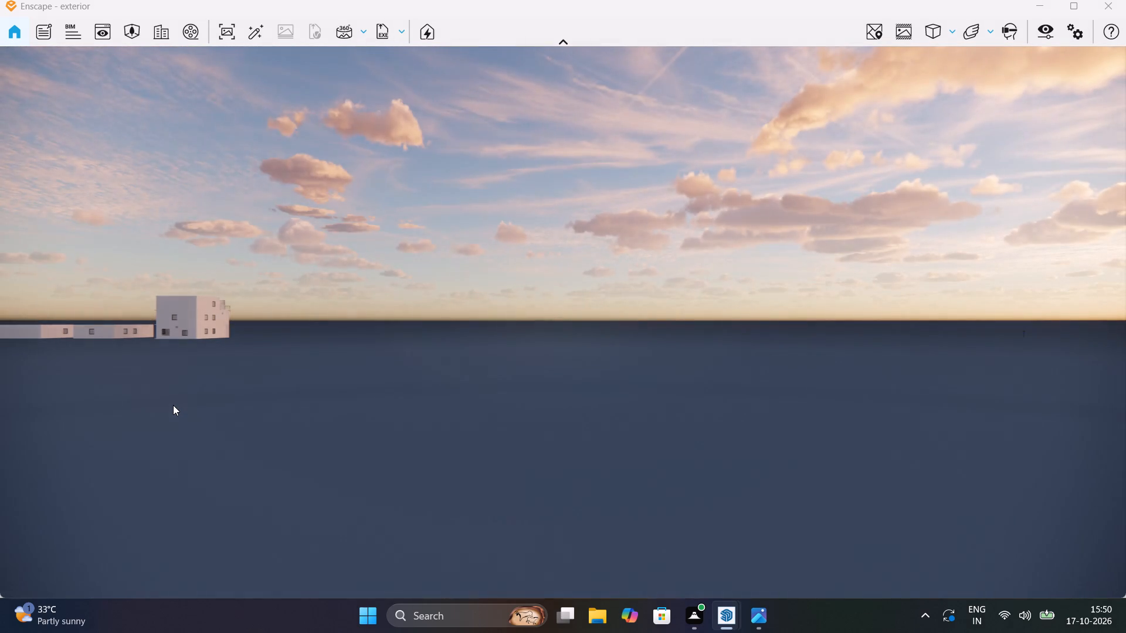
pyautogui.press('2')
pyautogui.write('364')
pyautogui.press('6')
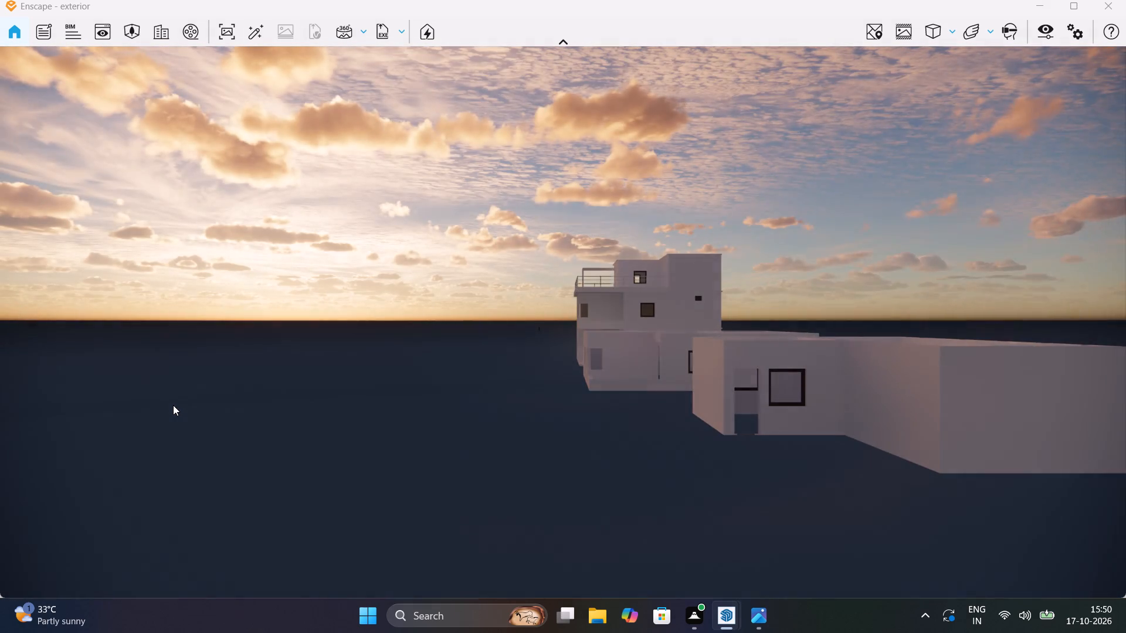
pyautogui.moveTo(472, 304); pyautogui.dragTo(717, 338)
pyautogui.moveTo(717, 338); pyautogui.dragTo(940, 355)
pyautogui.moveTo(392, 310); pyautogui.dragTo(561, 278)
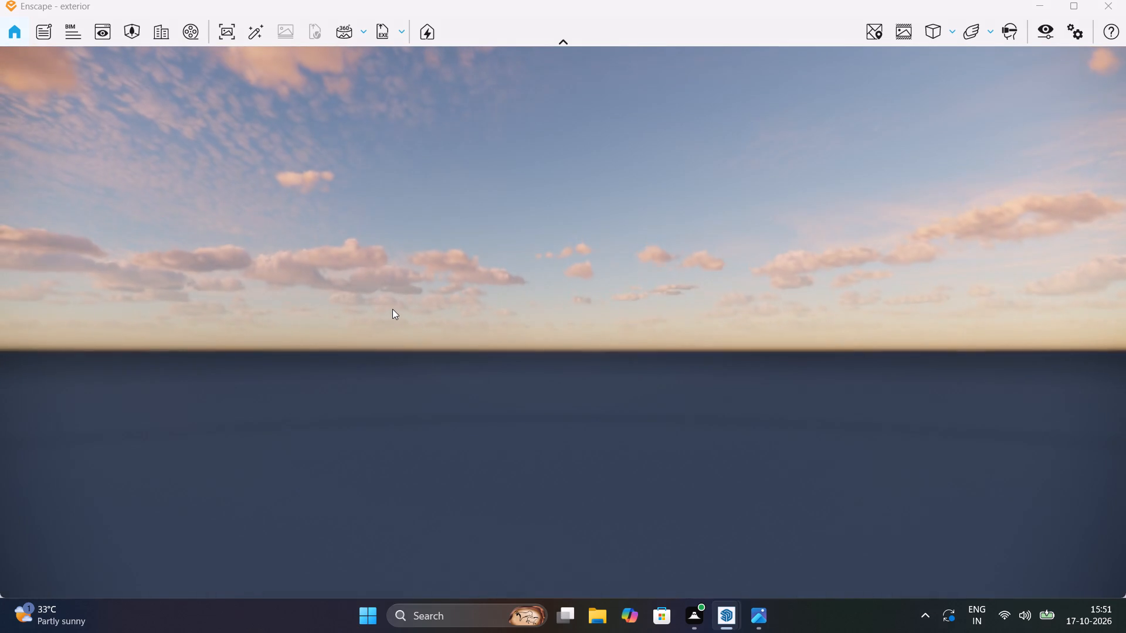
# Examine the separate floor models and the house's balcony corner from upper-floor height.
pyautogui.hotkey('ctrl', 'r')
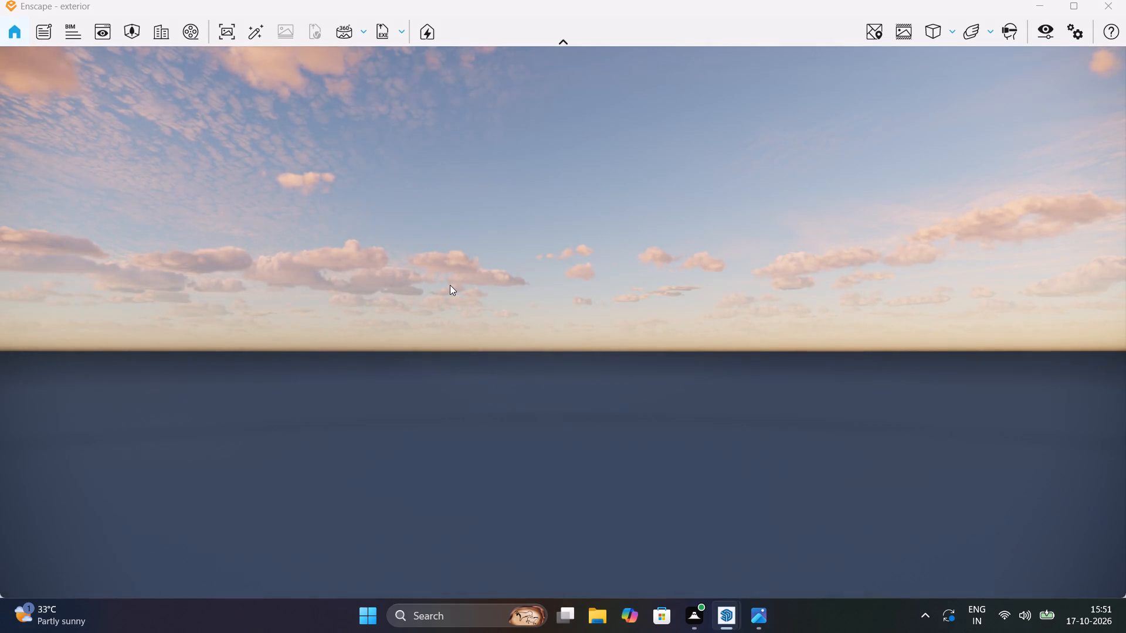
pyautogui.hotkey('ctrl', 'Left')
pyautogui.hotkey('ctrl', 'Home')
pyautogui.hotkey('ctrl', 'Home')
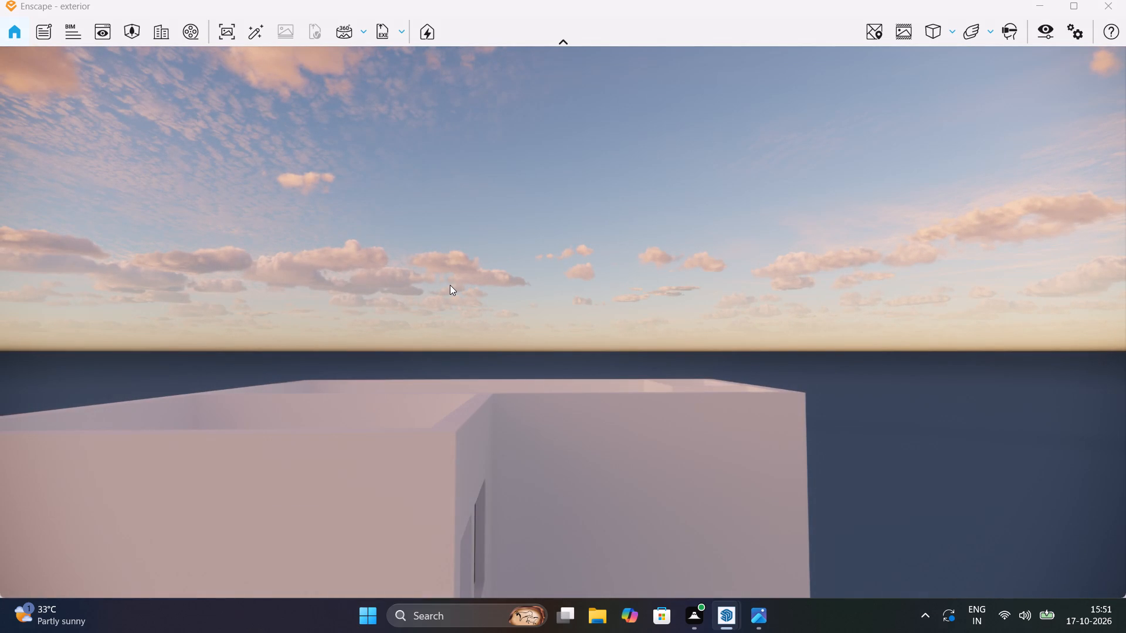
pyautogui.hotkey('shift', 'Left')
pyautogui.hotkey('shift', 'Left')
pyautogui.hotkey('shift', 'Left')
pyautogui.hotkey('shift', 'Left')
pyautogui.hotkey('shift', 'Left')
pyautogui.hotkey('shift', 'Left')
pyautogui.hotkey('shift', 'Left')
pyautogui.hotkey('shift', 'Left')
pyautogui.hotkey('shift', 'Left')
pyautogui.hotkey('shift', 'Left')
pyautogui.hotkey('shift', 'Left')
pyautogui.hotkey('shift', 'Left')
pyautogui.hotkey('shift', 'Left')
pyautogui.hotkey('shift', 'Left')
pyautogui.hotkey('shift', 'Left')
pyautogui.hotkey('shift', 'Left')
pyautogui.hotkey('shift', 'Left')
pyautogui.hotkey('shift', 'Left')
pyautogui.hotkey('shift', 'Left')
pyautogui.hotkey('shift', 'Left')
pyautogui.hotkey('shift', 'Left')
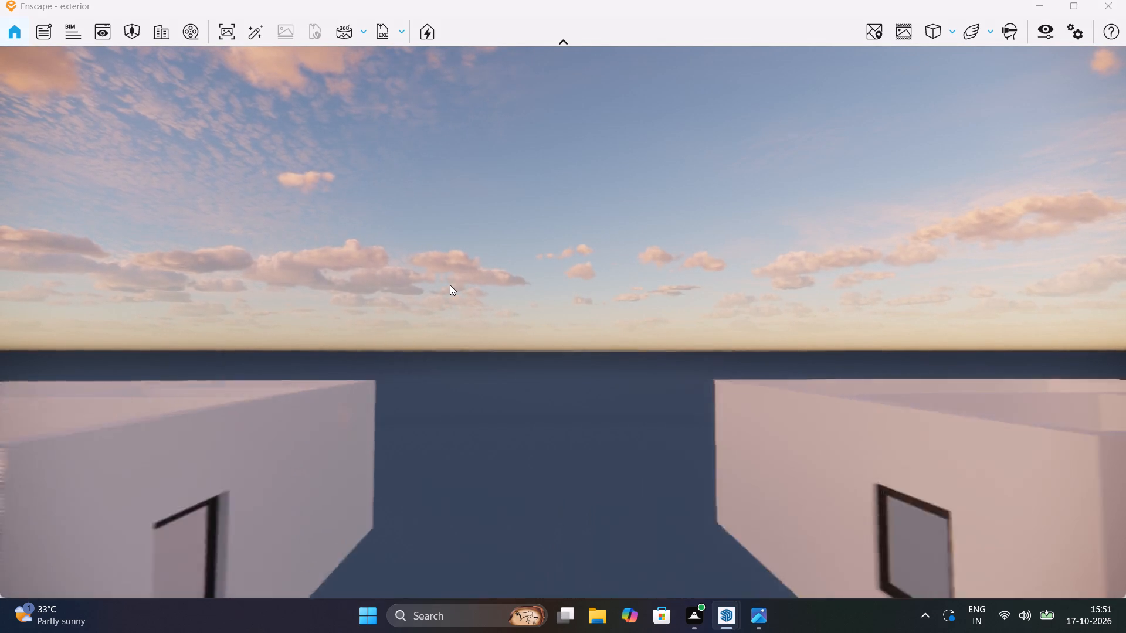
pyautogui.keyDown('shift'); pyautogui.moveTo(318, 315); pyautogui.dragTo(641, 331); pyautogui.keyUp('shift')
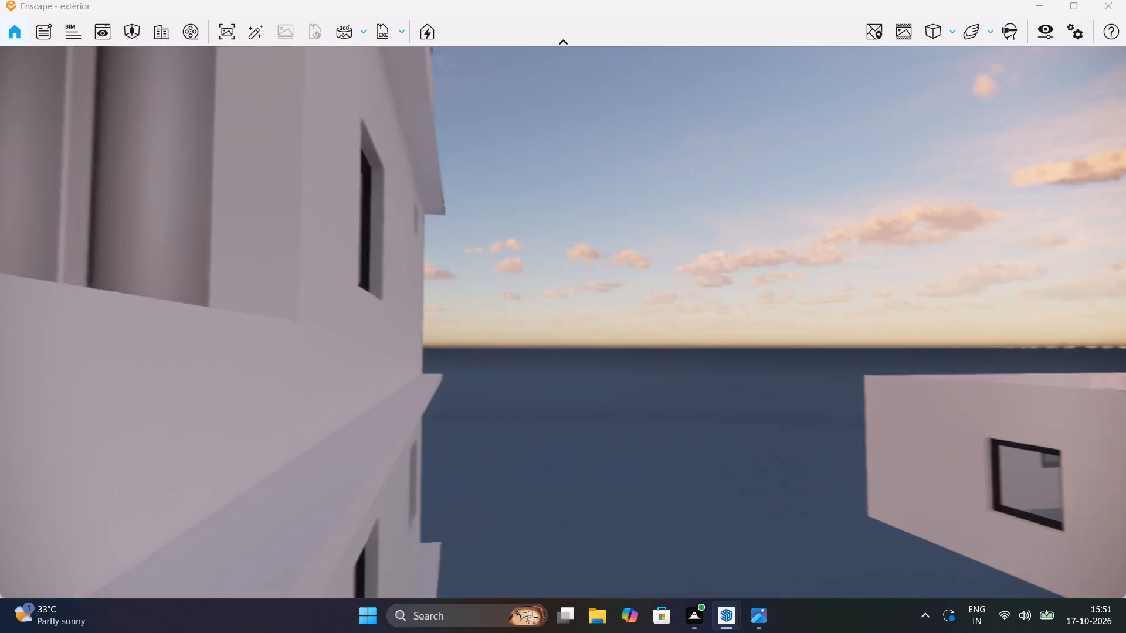
pyautogui.keyDown('shift'); pyautogui.moveTo(641, 331); pyautogui.dragTo(420, 322); pyautogui.keyUp('shift')
pyautogui.scroll(-13, 319, 302)
pyautogui.moveTo(304, 305); pyautogui.dragTo(608, 325)
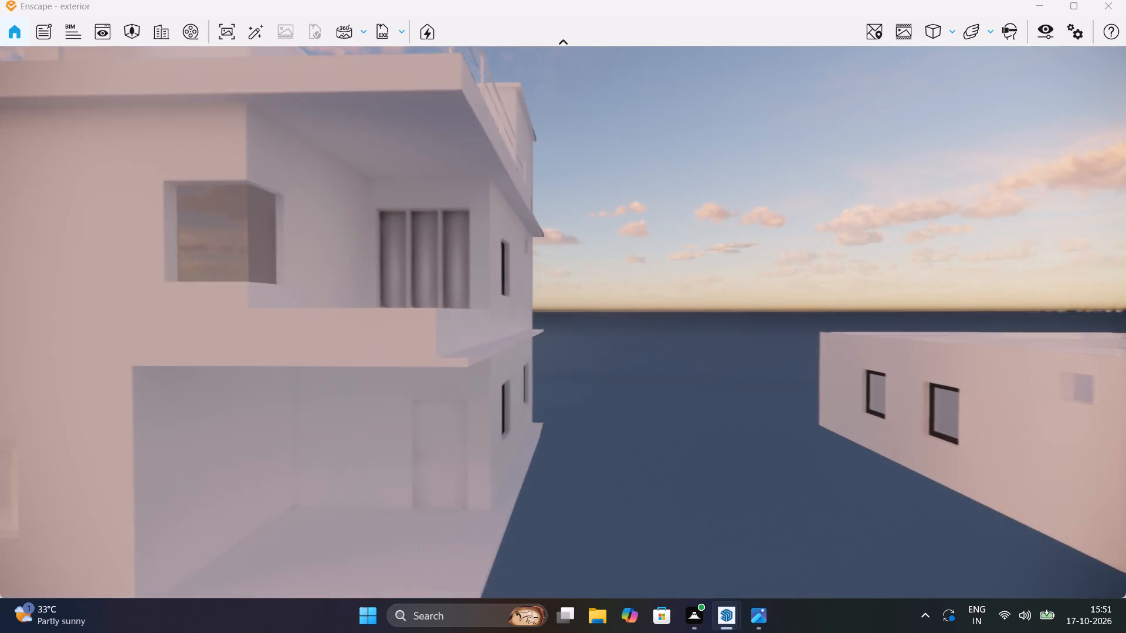
pyautogui.moveTo(608, 325); pyautogui.dragTo(493, 352)
# Close the Enscape render window and return to the exterior model in SketchUp.
pyautogui.click(1115, 2)
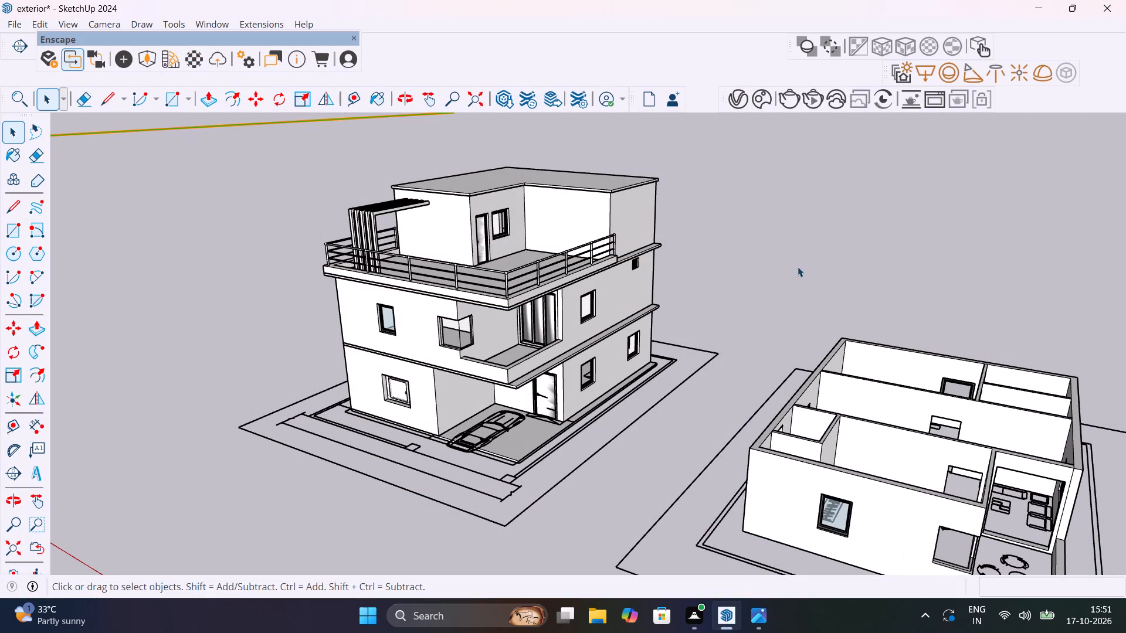
# Dock the floating Enscape toolbar in the top toolbar row, between the Section and V-Ray Utilities toolbars.
pyautogui.moveTo(286, 41); pyautogui.dragTo(565, 35)
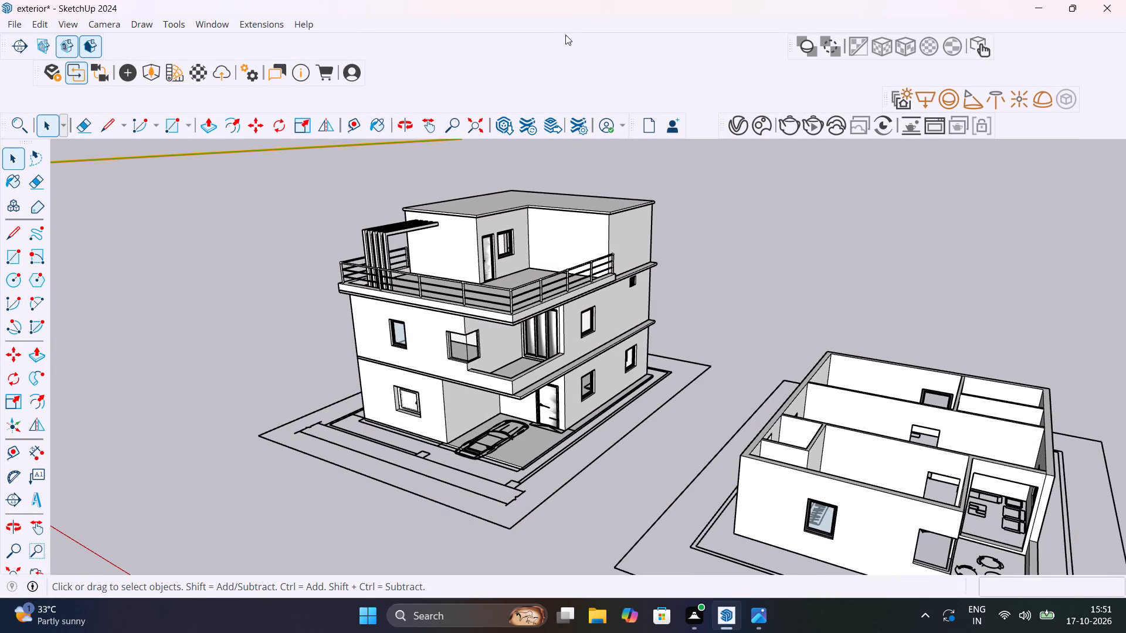
pyautogui.moveTo(565, 35); pyautogui.dragTo(452, 45)
pyautogui.click(425, 40)
pyautogui.click(362, 97)
pyautogui.click(260, 200)
pyautogui.click(40, 79)
pyautogui.rightClick(38, 74)
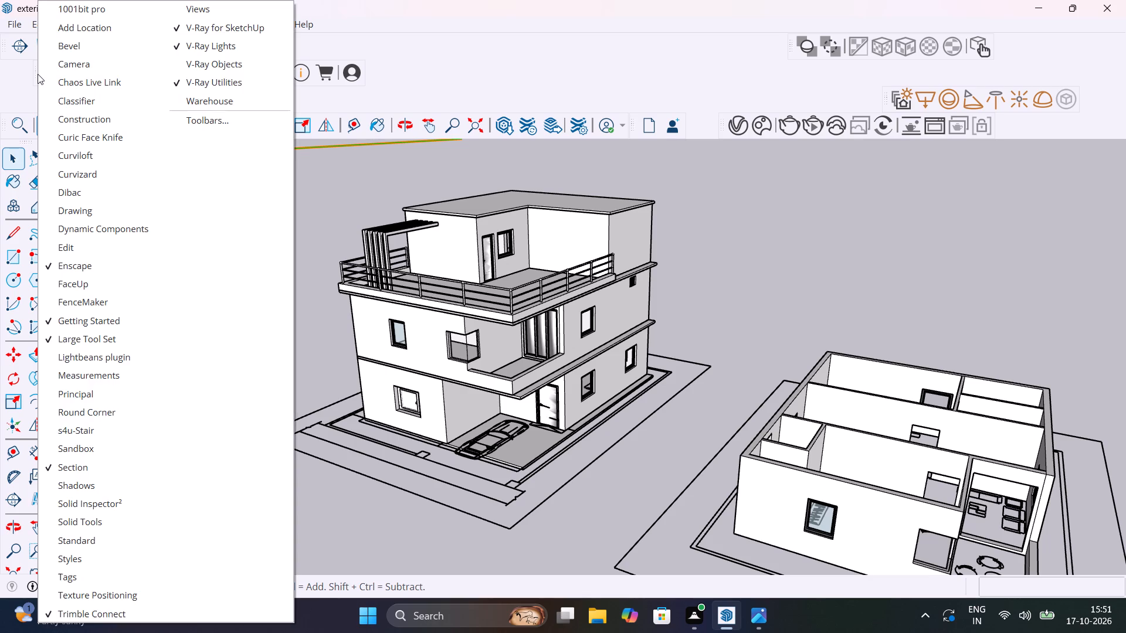
pyautogui.click(28, 71)
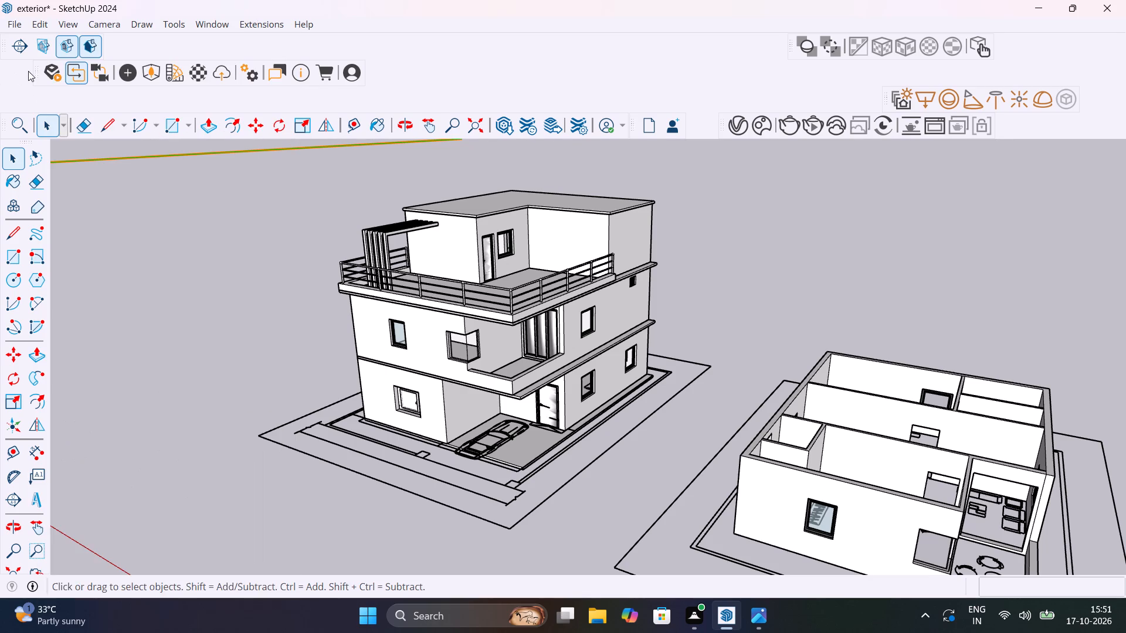
pyautogui.moveTo(37, 74); pyautogui.dragTo(426, 63)
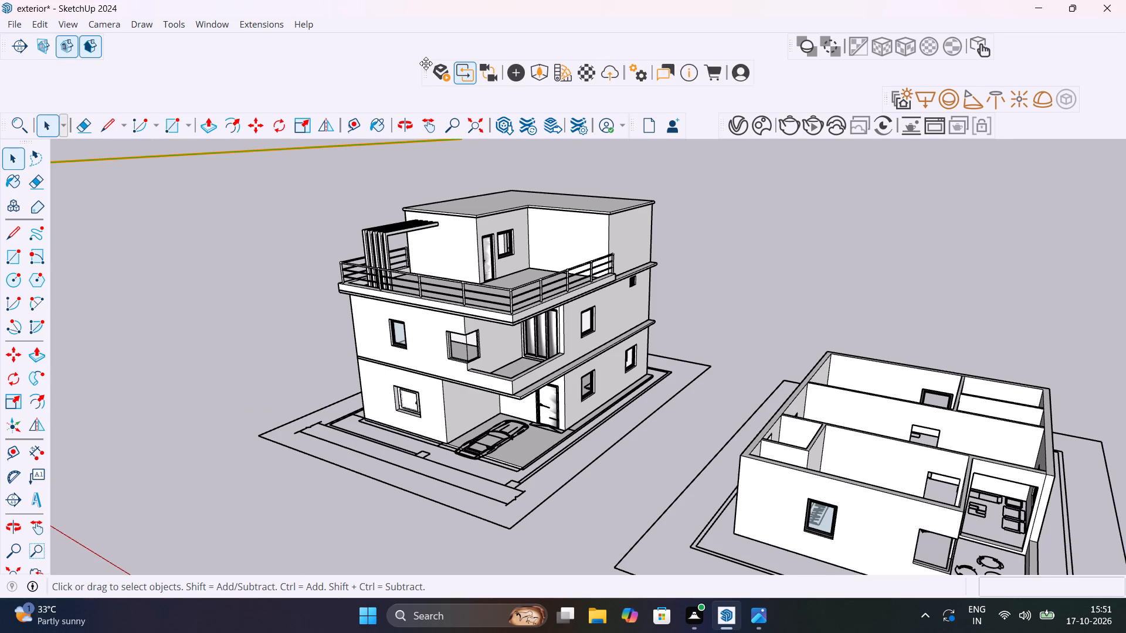
pyautogui.moveTo(426, 63); pyautogui.dragTo(452, 49)
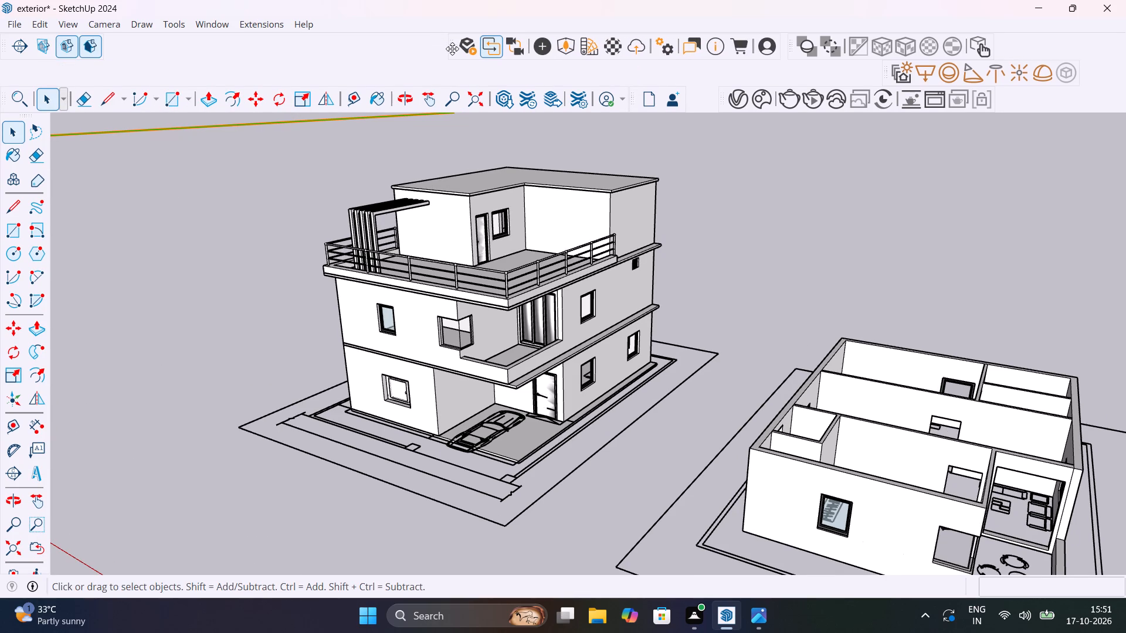
# Hide the Enscape toolbar from the top toolbar row.
pyautogui.moveTo(452, 49); pyautogui.dragTo(430, 50)
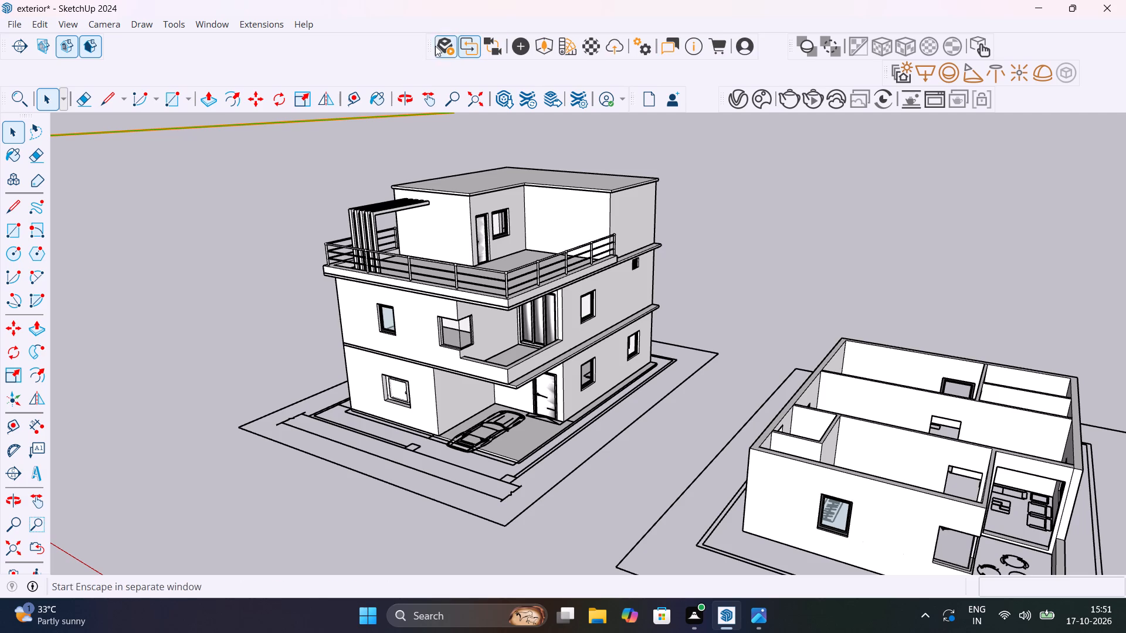
pyautogui.rightClick(429, 46)
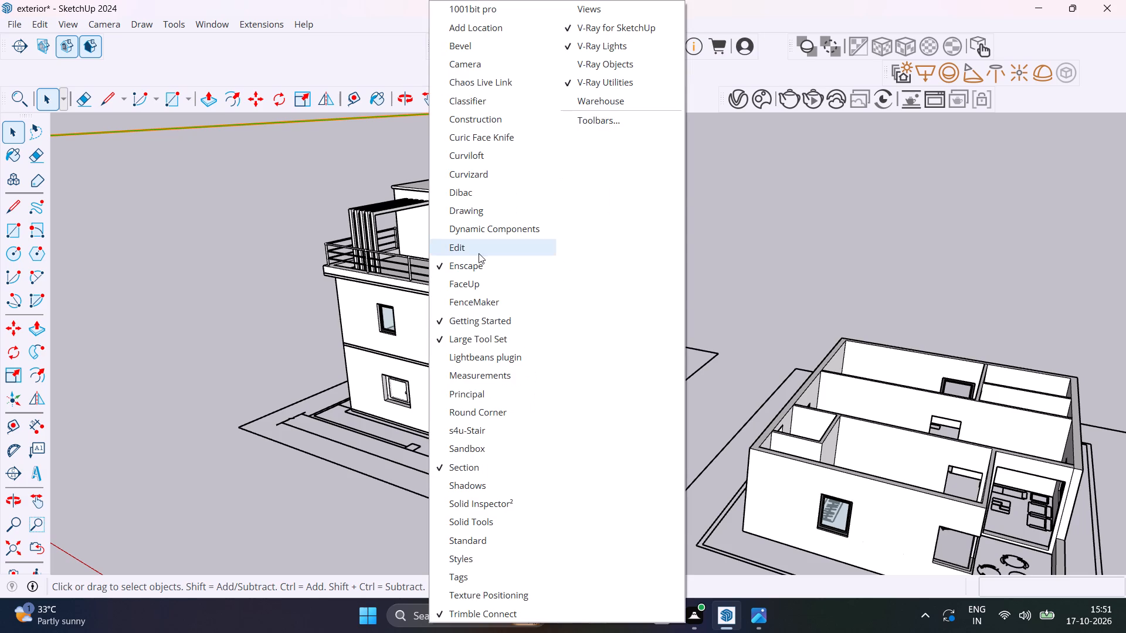
pyautogui.click(474, 263)
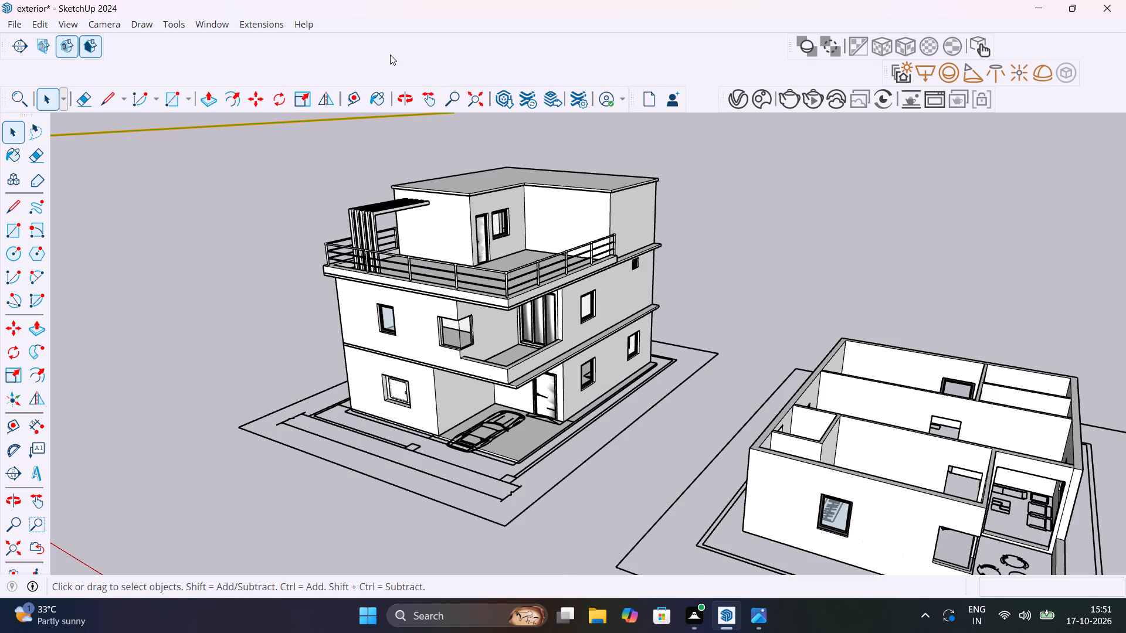
pyautogui.click(390, 55)
# Dock the V-Ray Lights toolbar in the top row, just before the V-Ray Utilities toolbar.
pyautogui.moveTo(888, 72); pyautogui.dragTo(593, 41)
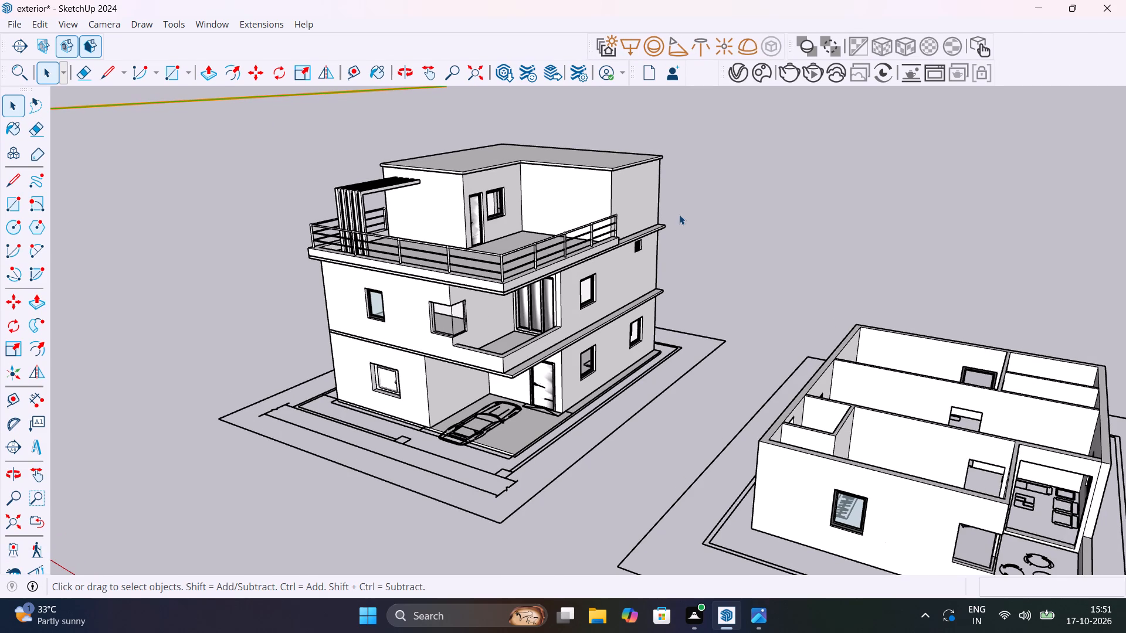
# Examine the front of the house, including the roof terrace with its pergola and railing and the balcony corner below.
pyautogui.scroll(-2, 628, 366)
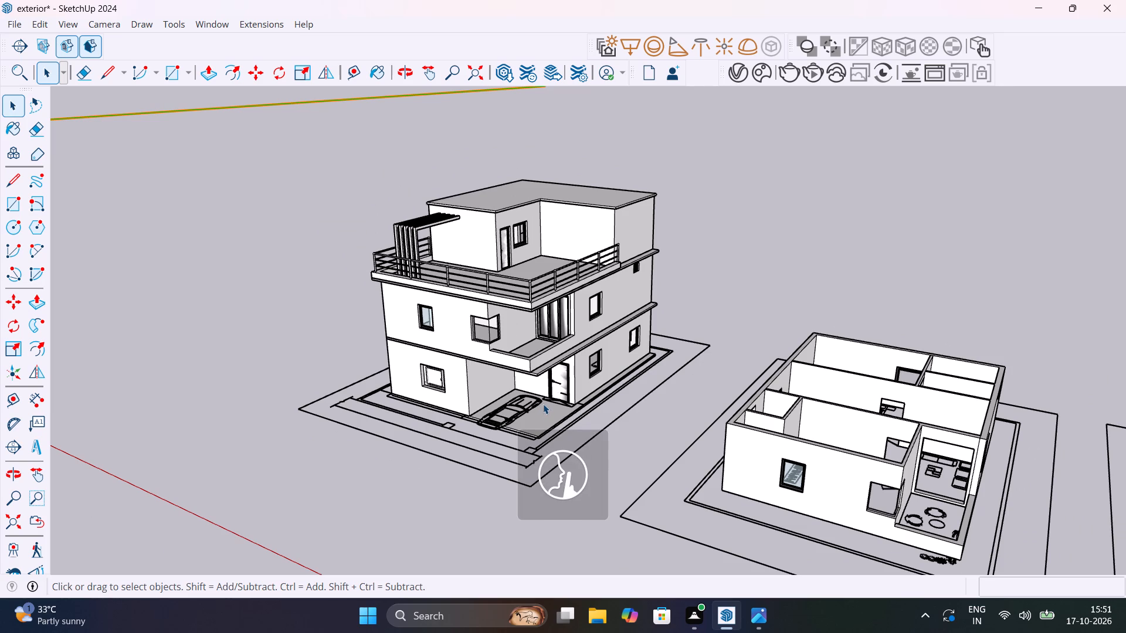
pyautogui.scroll(6, 503, 470)
pyautogui.scroll(-3, 410, 391)
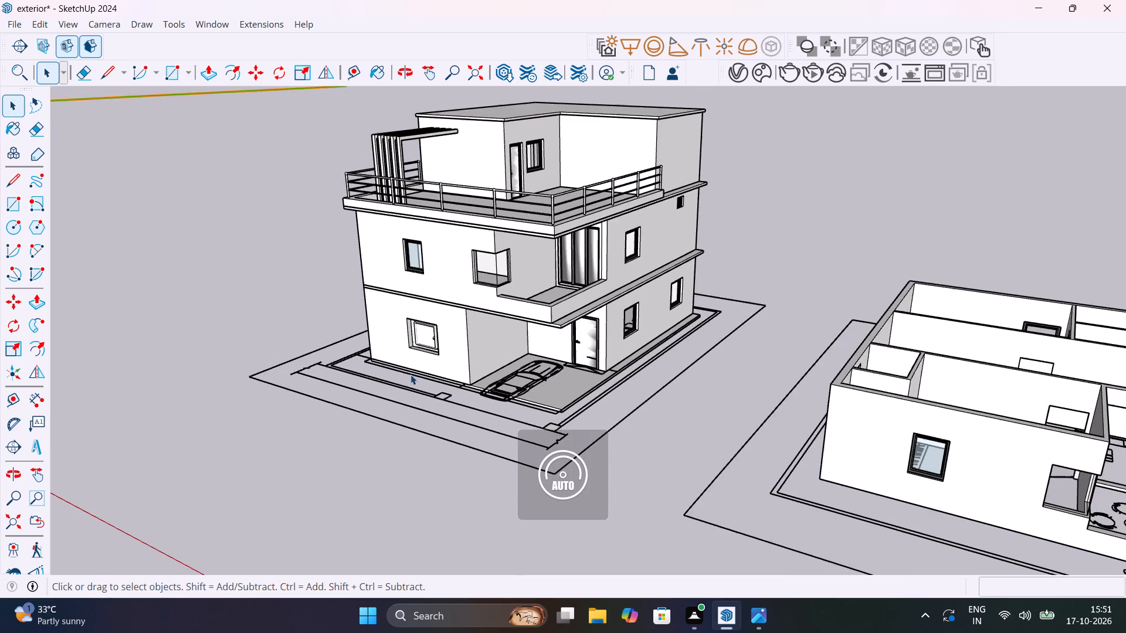
pyautogui.scroll(-7, 406, 272)
pyautogui.scroll(7, 378, 206)
pyautogui.scroll(-3, 498, 227)
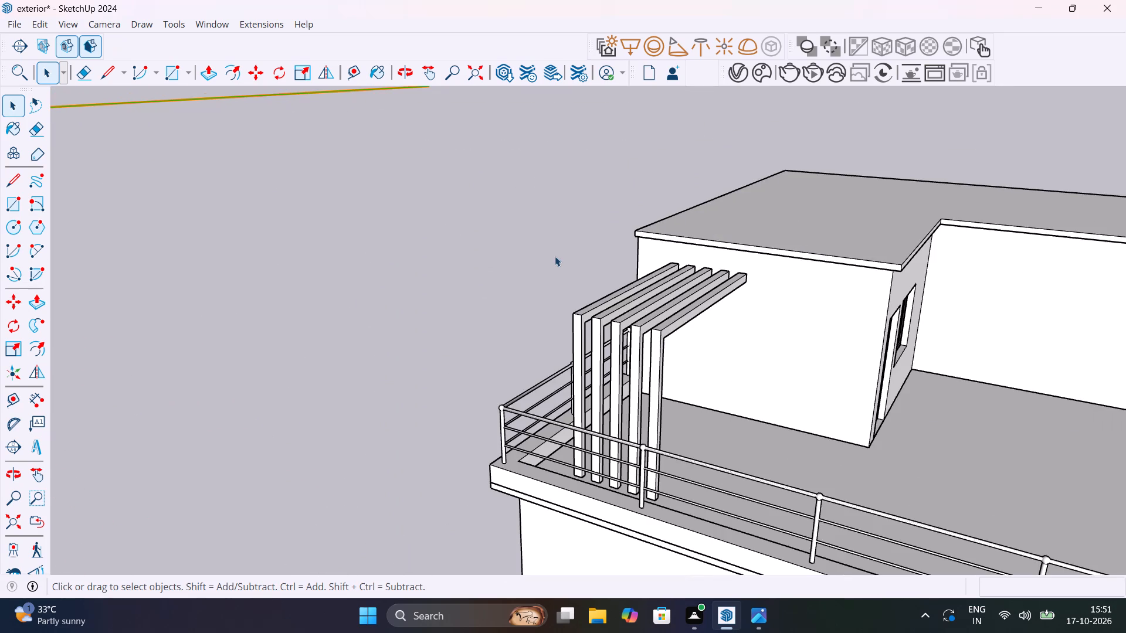
pyautogui.scroll(-4, 704, 365)
pyautogui.moveTo(858, 372); pyautogui.dragTo(825, 367, button='middle')
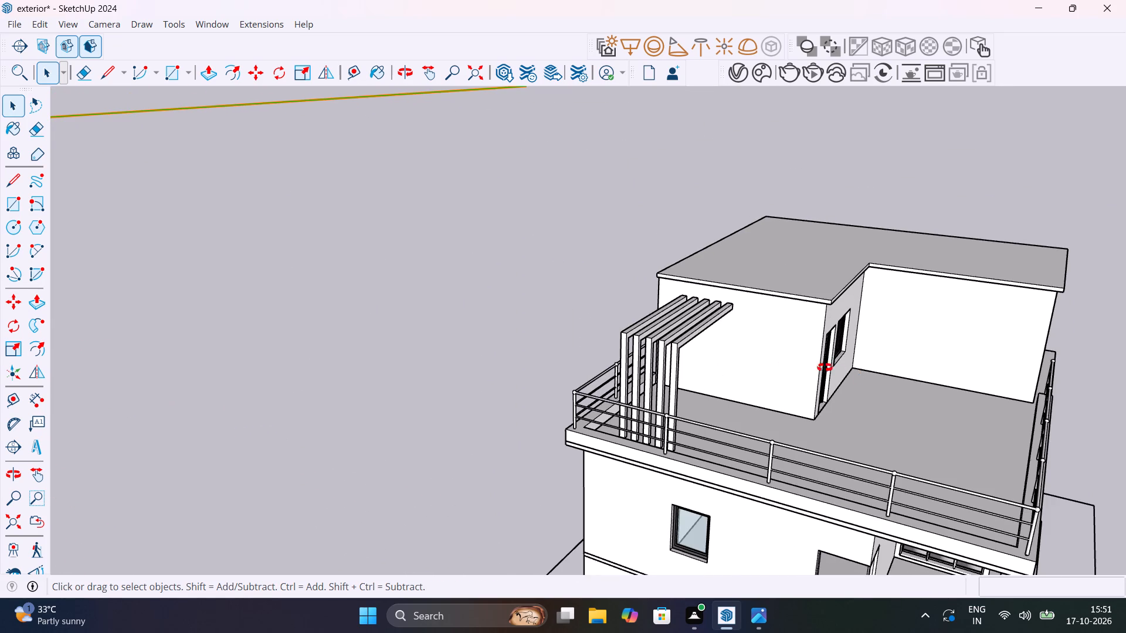
pyautogui.moveTo(825, 367); pyautogui.dragTo(457, 331, button='middle')
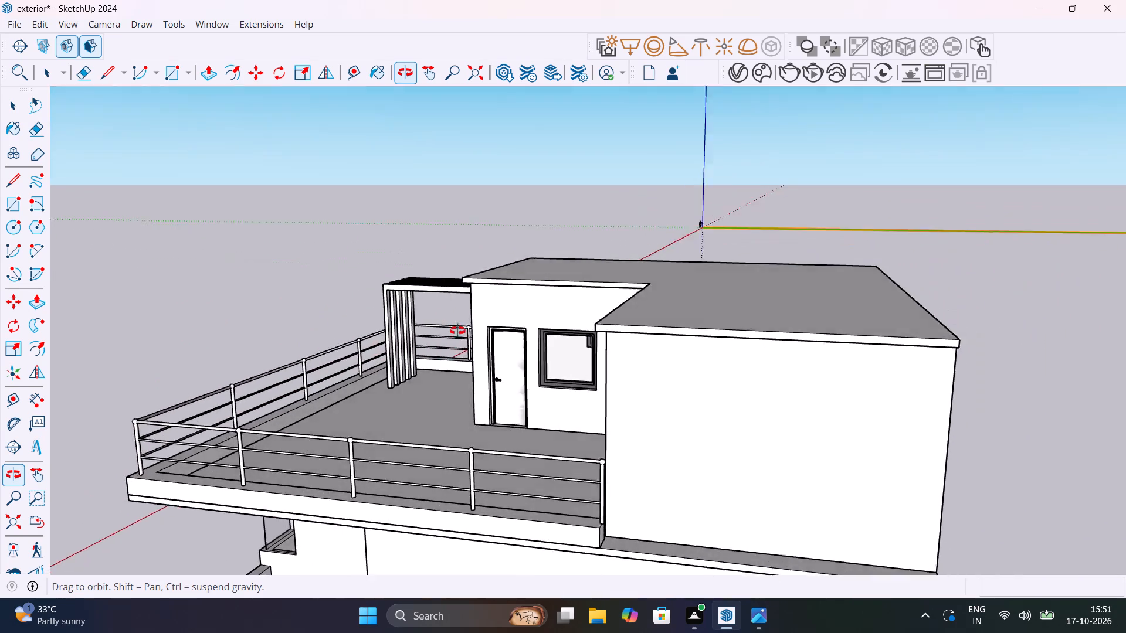
pyautogui.moveTo(457, 331); pyautogui.dragTo(636, 186, button='middle')
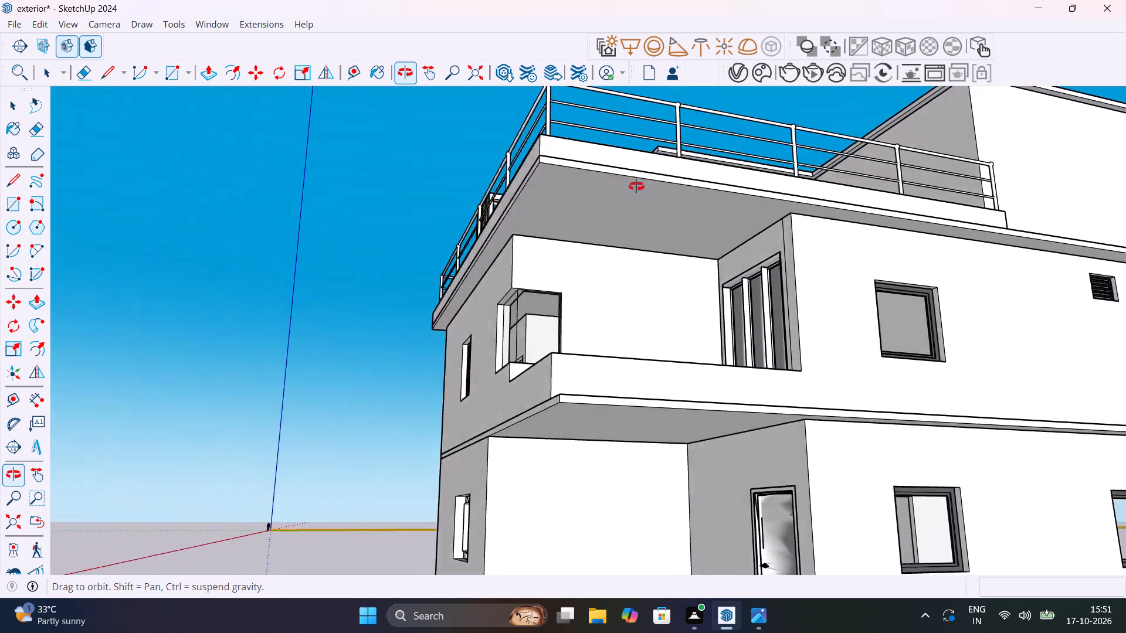
pyautogui.moveTo(636, 186); pyautogui.dragTo(671, 365, button='middle')
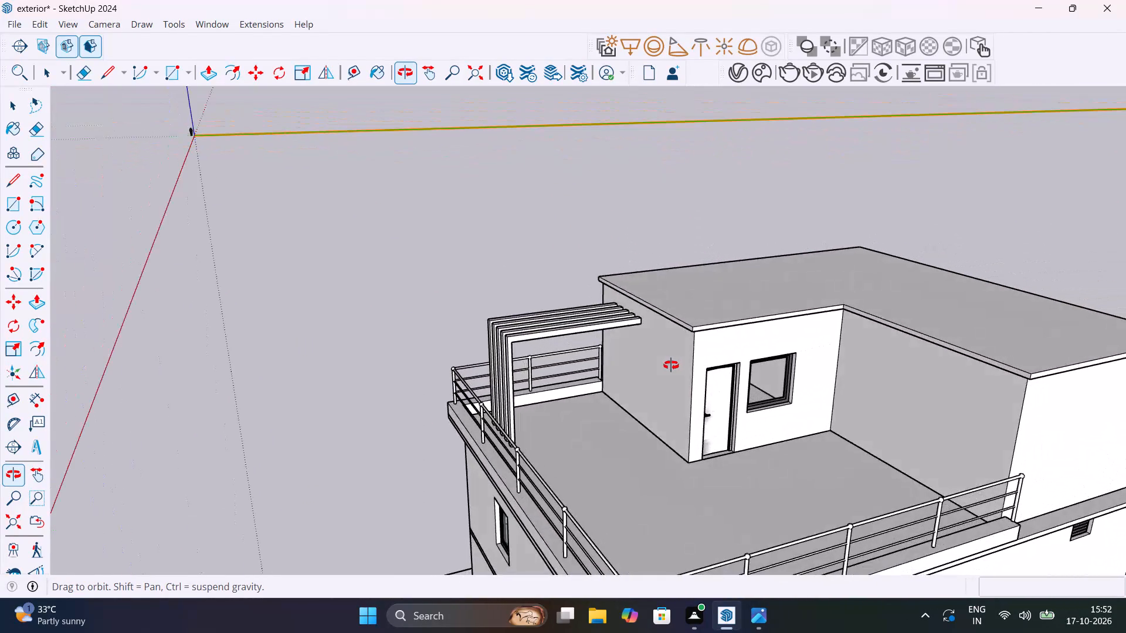
# Examine the side wall with the ground-floor panelled door, focusing on where the upper floor ledge meets the terrace parapet and railing.
pyautogui.moveTo(671, 365); pyautogui.dragTo(1062, 348, button='middle')
pyautogui.moveTo(770, 322); pyautogui.dragTo(1000, 389, button='middle')
pyautogui.scroll(-1, 995, 398)
pyautogui.scroll(5, 760, 334)
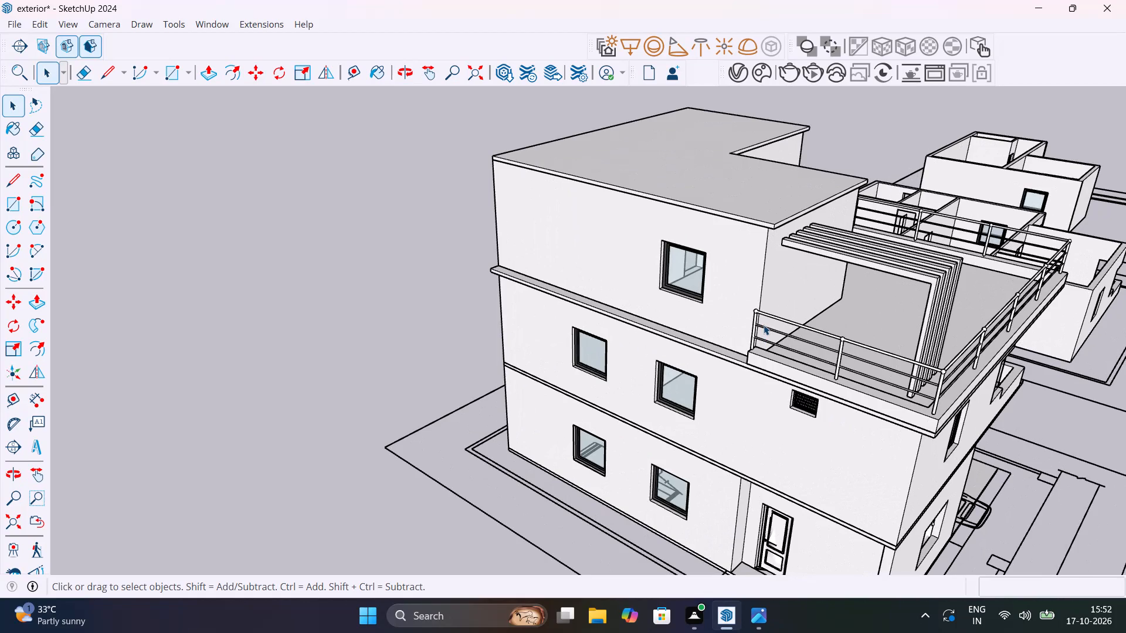
pyautogui.scroll(2, 758, 333)
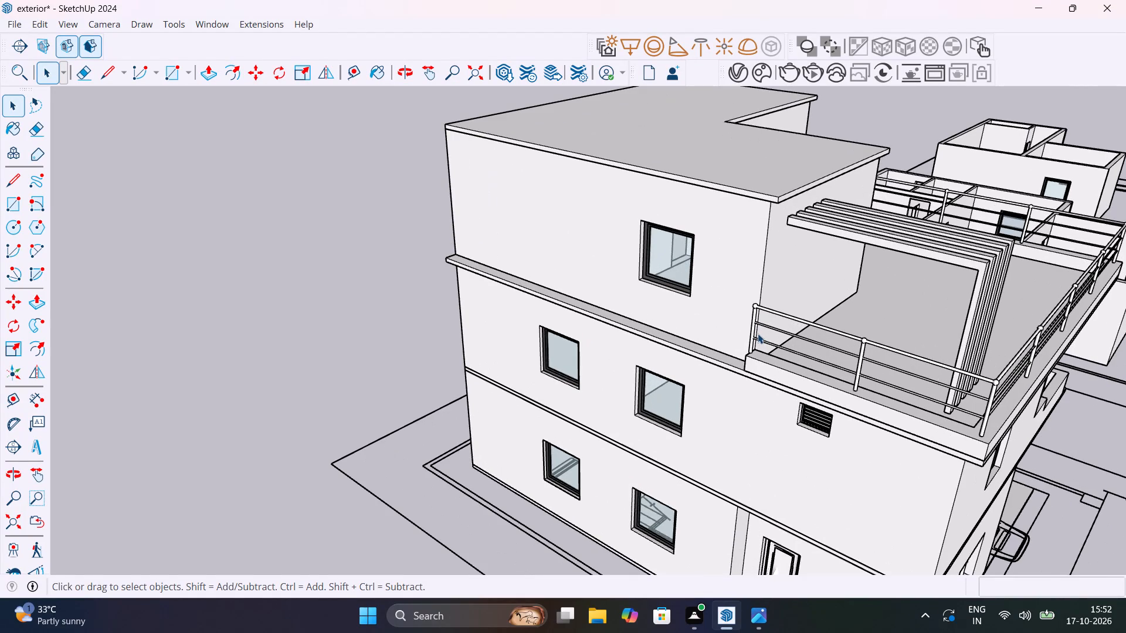
pyautogui.scroll(-3, 758, 333)
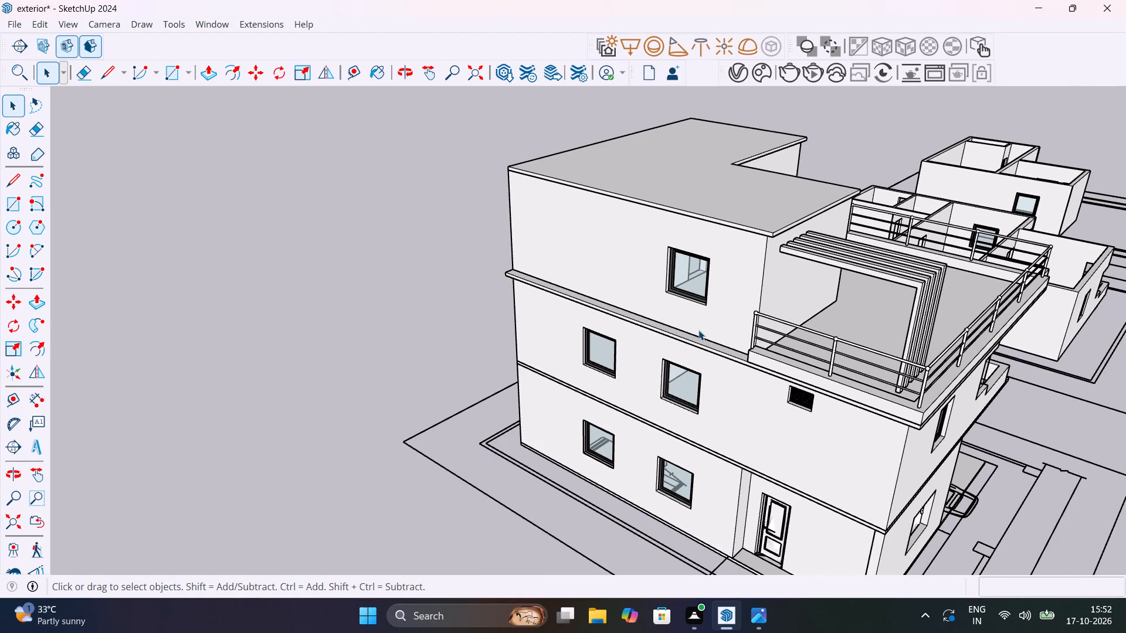
pyautogui.moveTo(698, 329); pyautogui.dragTo(856, 469, button='middle')
pyautogui.scroll(11, 771, 370)
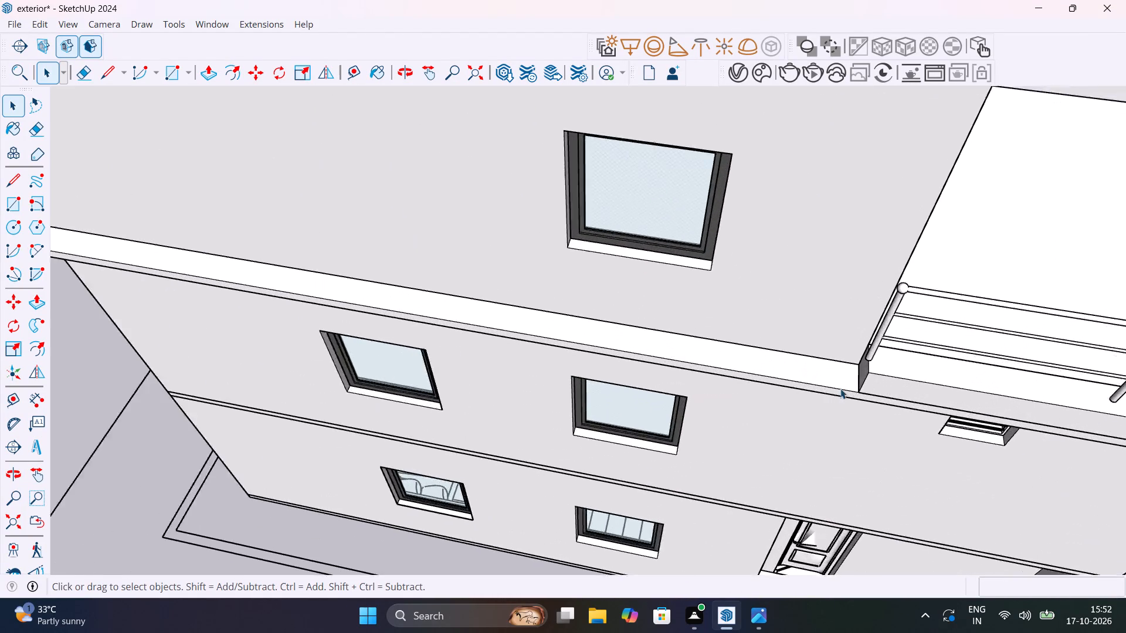
pyautogui.scroll(4, 840, 389)
pyautogui.scroll(-12, 840, 387)
pyautogui.moveTo(797, 382); pyautogui.dragTo(794, 381, button='middle')
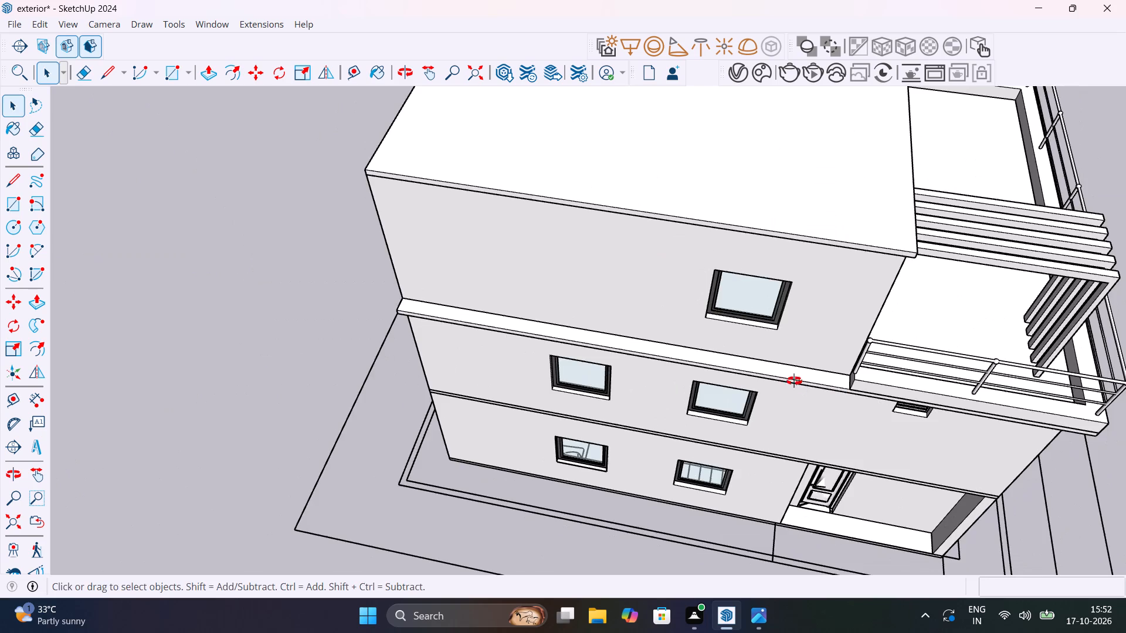
pyautogui.moveTo(794, 381); pyautogui.dragTo(611, 373, button='middle')
pyautogui.scroll(12, 673, 437)
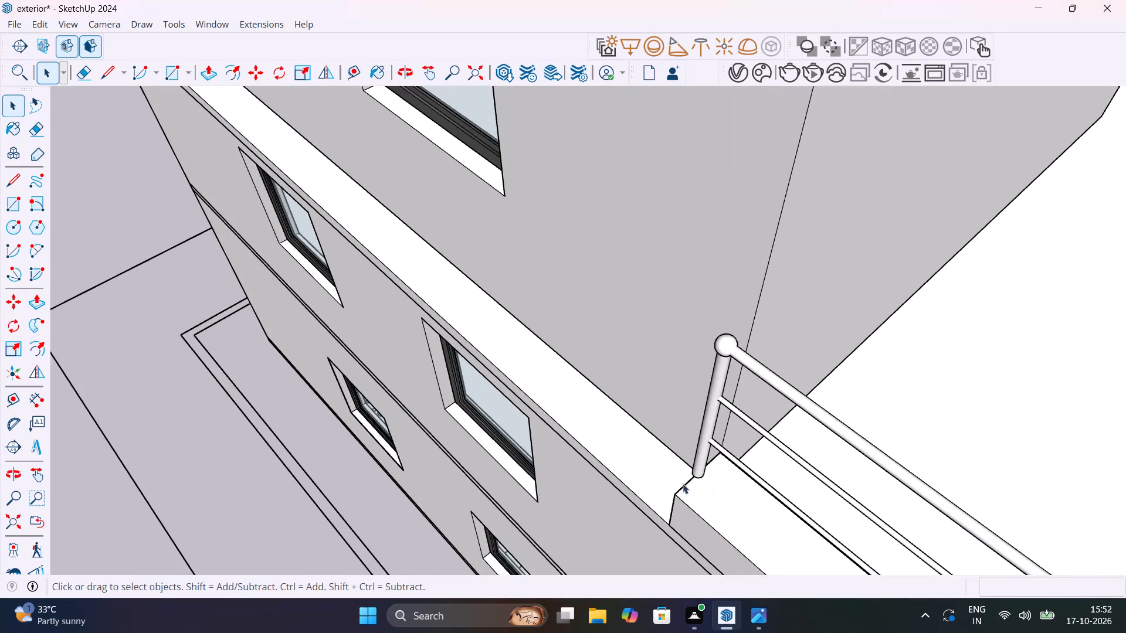
pyautogui.scroll(-8, 622, 458)
# Examine the house from all sides, checking the windows, the floor-level ledges and the terrace.
pyautogui.moveTo(618, 458); pyautogui.dragTo(943, 400, button='middle')
pyautogui.moveTo(533, 409); pyautogui.dragTo(655, 399, button='middle')
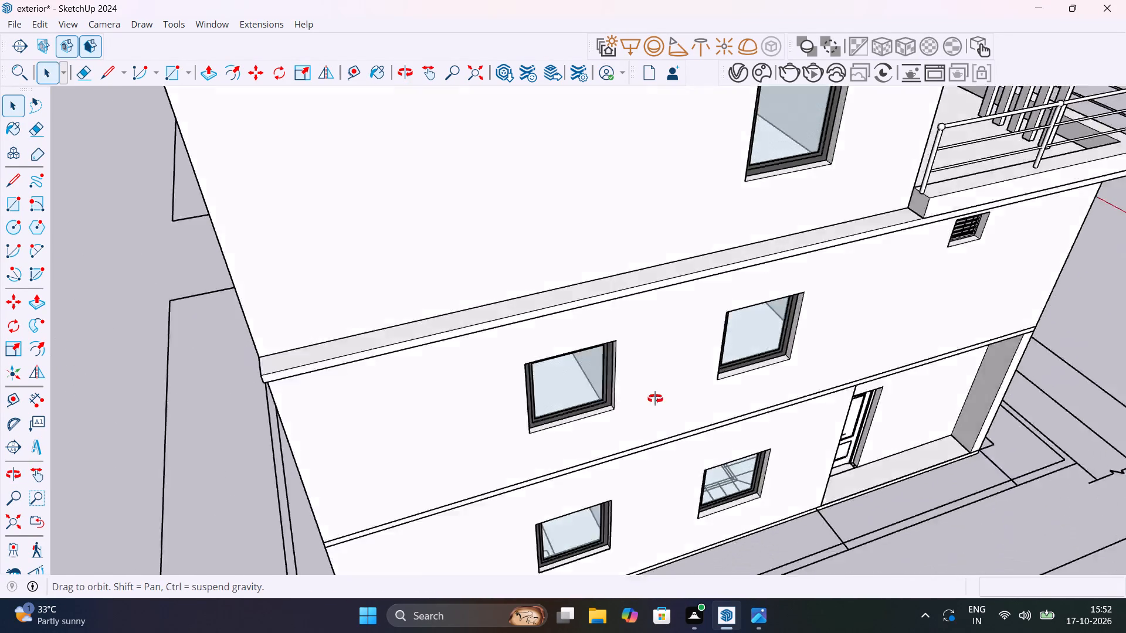
pyautogui.moveTo(655, 399); pyautogui.dragTo(670, 359, button='middle')
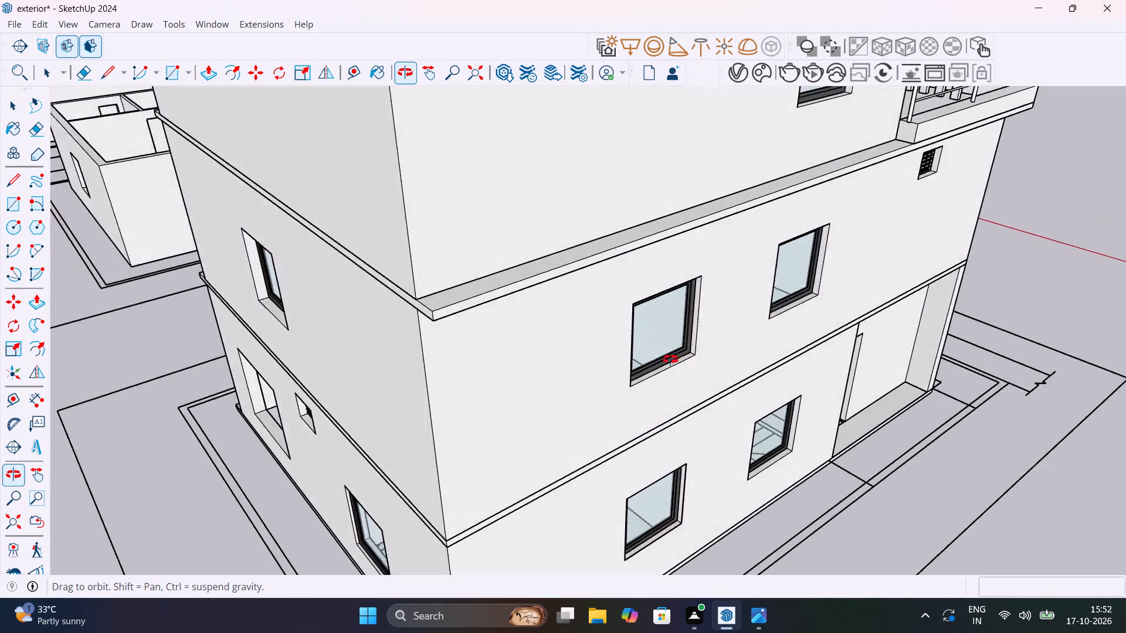
pyautogui.moveTo(670, 359); pyautogui.dragTo(269, 416, button='middle')
pyautogui.scroll(-9, 337, 379)
pyautogui.scroll(1, 681, 385)
pyautogui.moveTo(681, 385); pyautogui.dragTo(145, 344, button='middle')
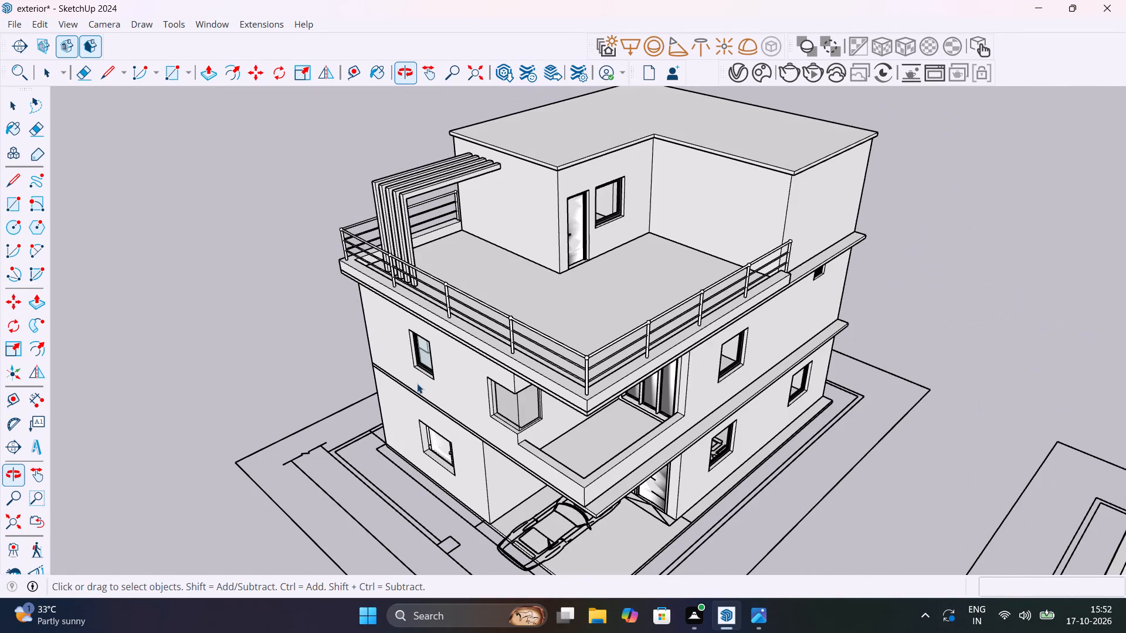
pyautogui.moveTo(576, 401); pyautogui.dragTo(578, 330, button='middle')
pyautogui.moveTo(563, 297); pyautogui.dragTo(1125, 307, button='middle')
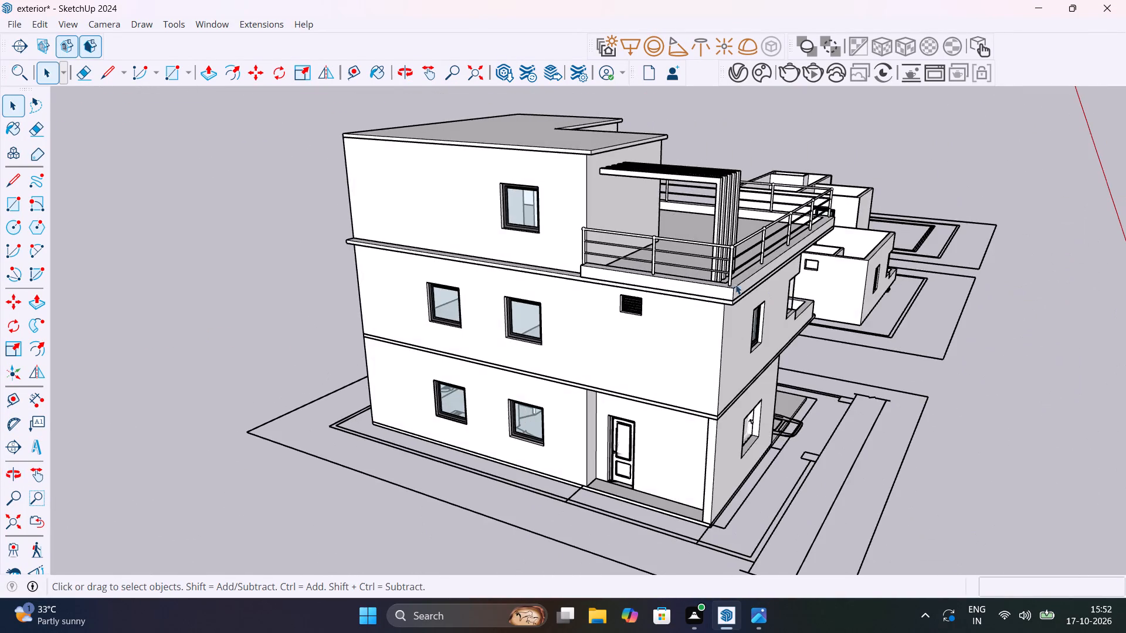
pyautogui.scroll(3, 578, 282)
pyautogui.scroll(-5, 599, 291)
pyautogui.moveTo(687, 315); pyautogui.dragTo(439, 358, button='middle')
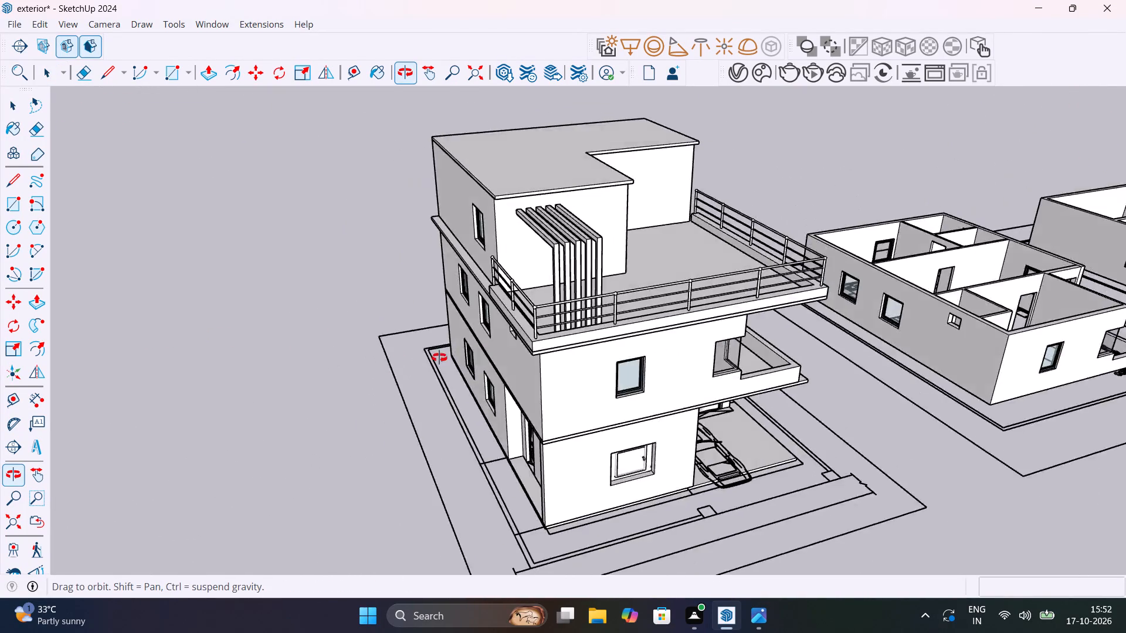
pyautogui.moveTo(439, 358); pyautogui.dragTo(185, 387, button='middle')
pyautogui.moveTo(531, 362); pyautogui.dragTo(313, 362, button='middle')
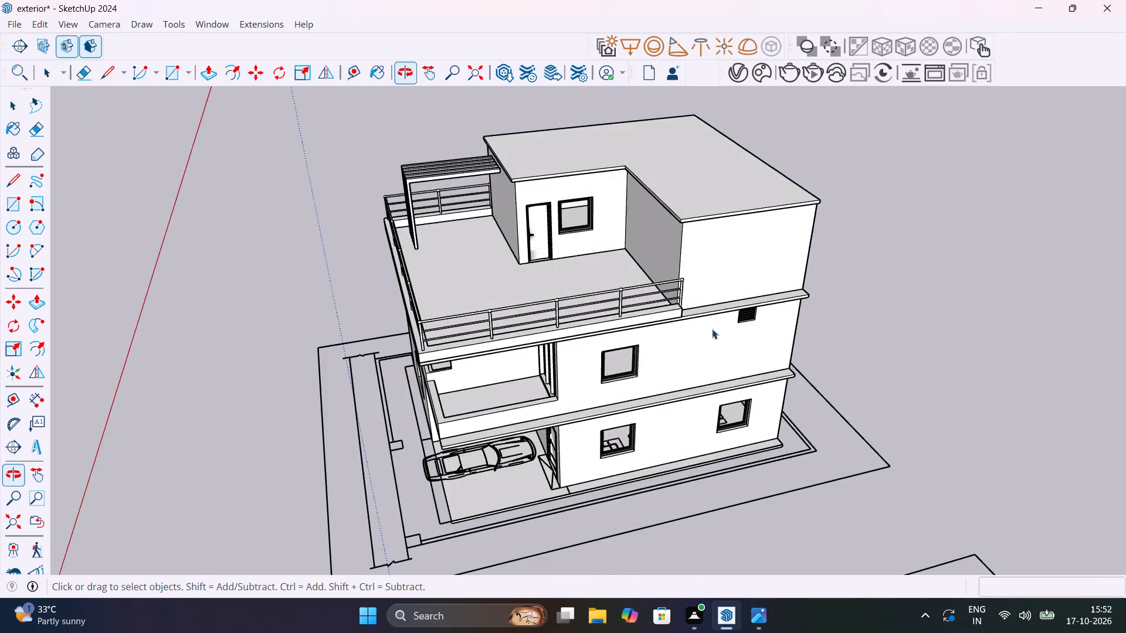
# Examine the projecting ledges on the car-porch side wall and their ends at the rear corner.
pyautogui.scroll(7, 712, 329)
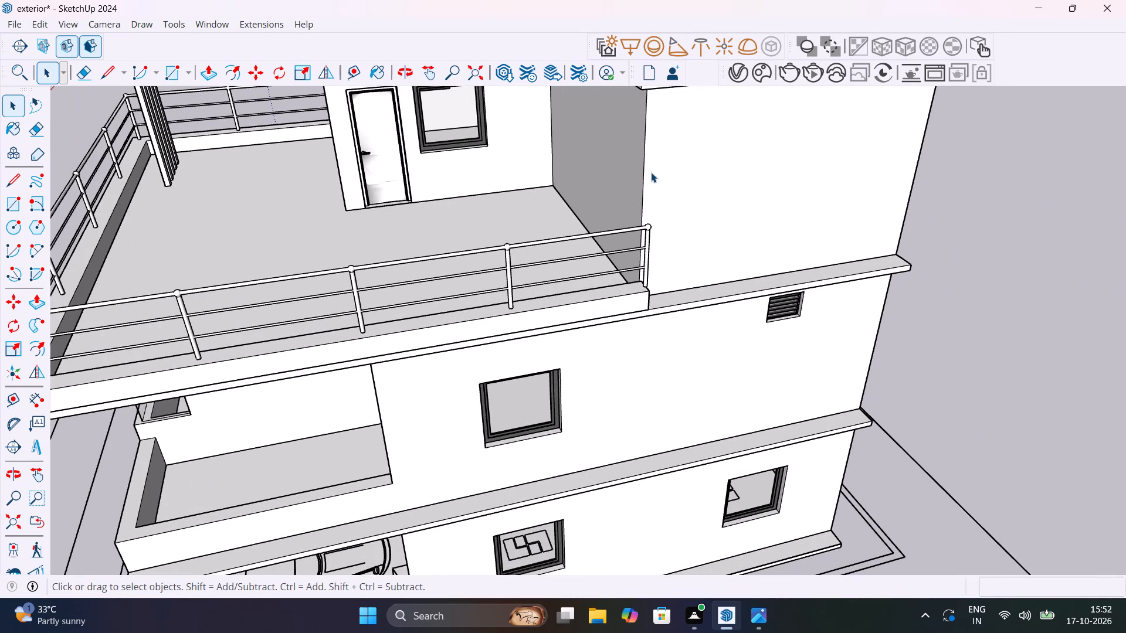
pyautogui.scroll(-5, 711, 299)
pyautogui.moveTo(711, 299); pyautogui.dragTo(272, 254, button='middle')
pyautogui.scroll(8, 475, 301)
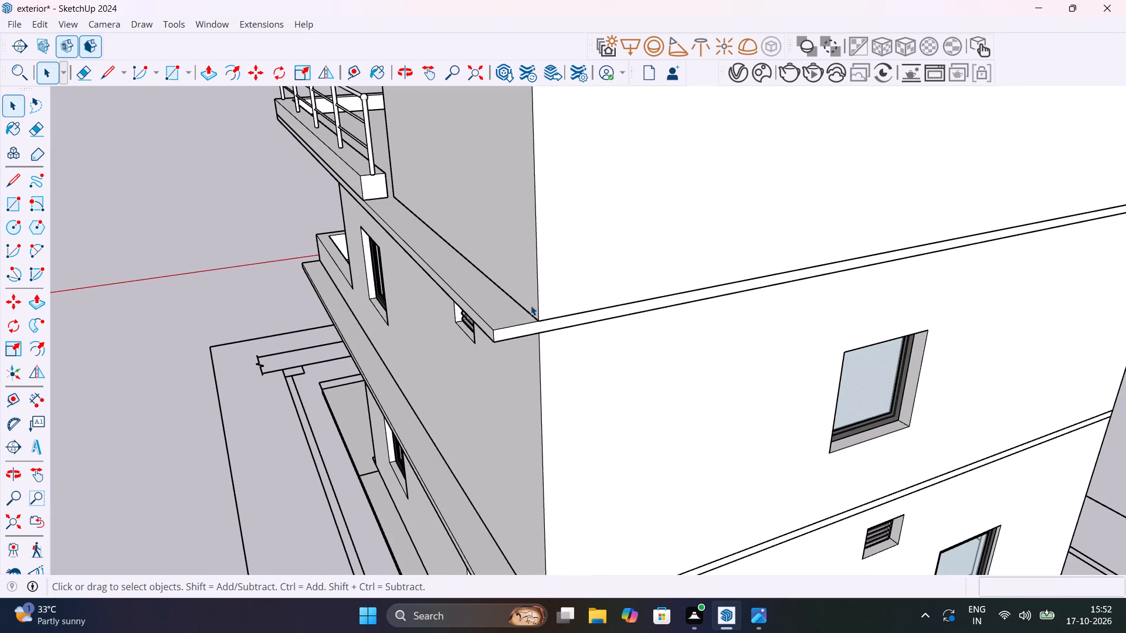
pyautogui.scroll(-8, 531, 305)
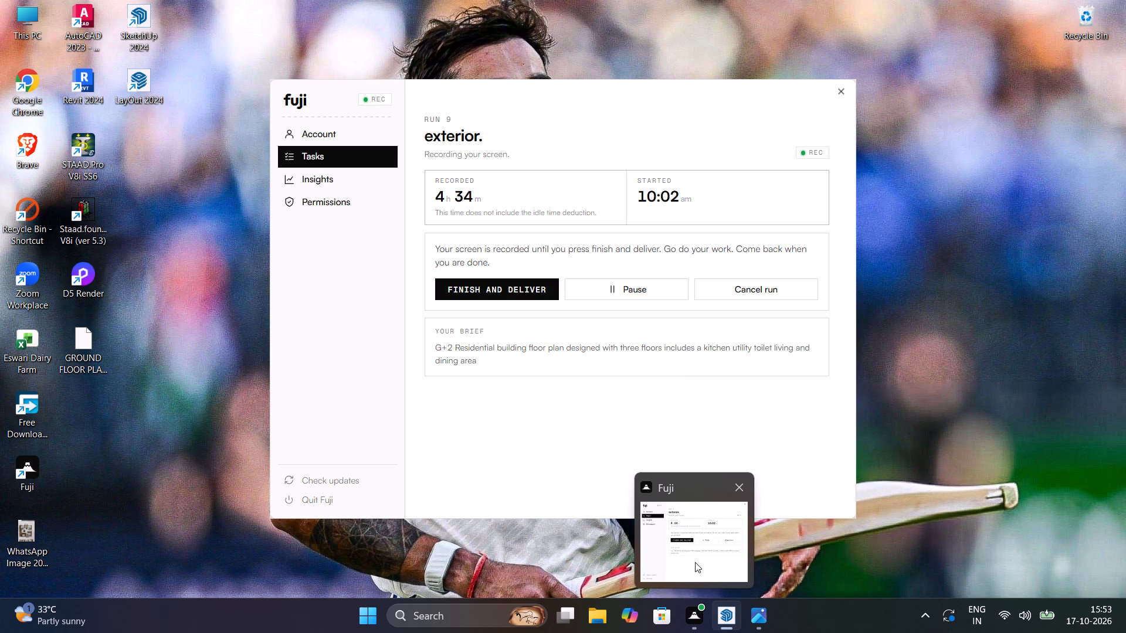
# Examine the front elevation at terrace level, including the pergola, the railing and the first-floor corner window and balcony.
pyautogui.moveTo(715, 254); pyautogui.dragTo(958, 261, button='middle')
pyautogui.moveTo(671, 209); pyautogui.dragTo(805, 226, button='middle')
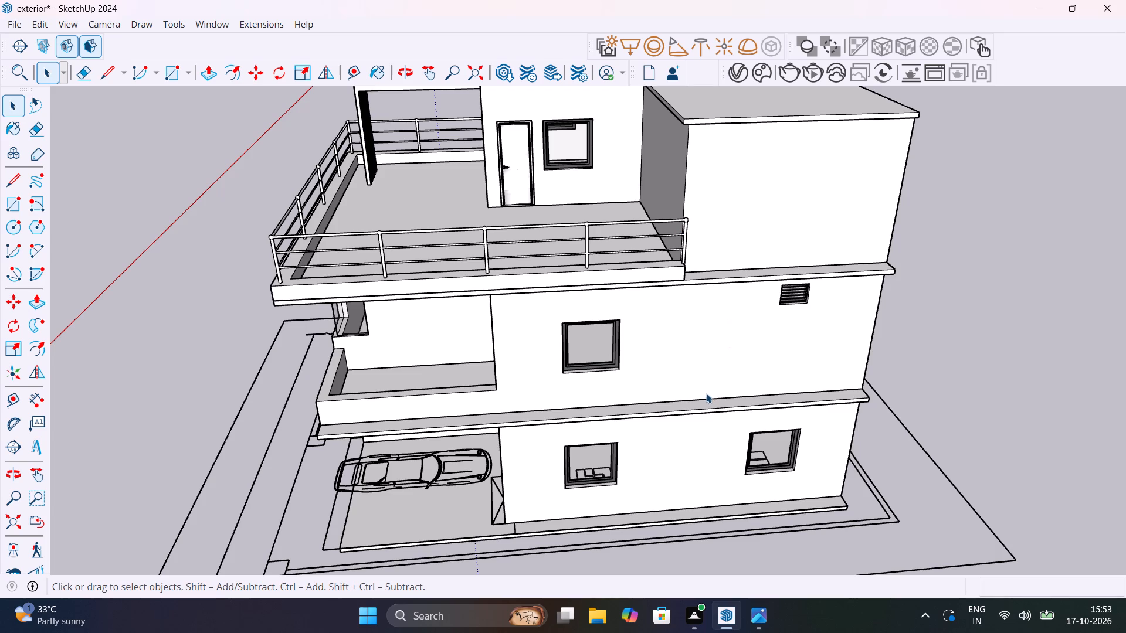
pyautogui.moveTo(657, 288); pyautogui.dragTo(1064, 300, button='middle')
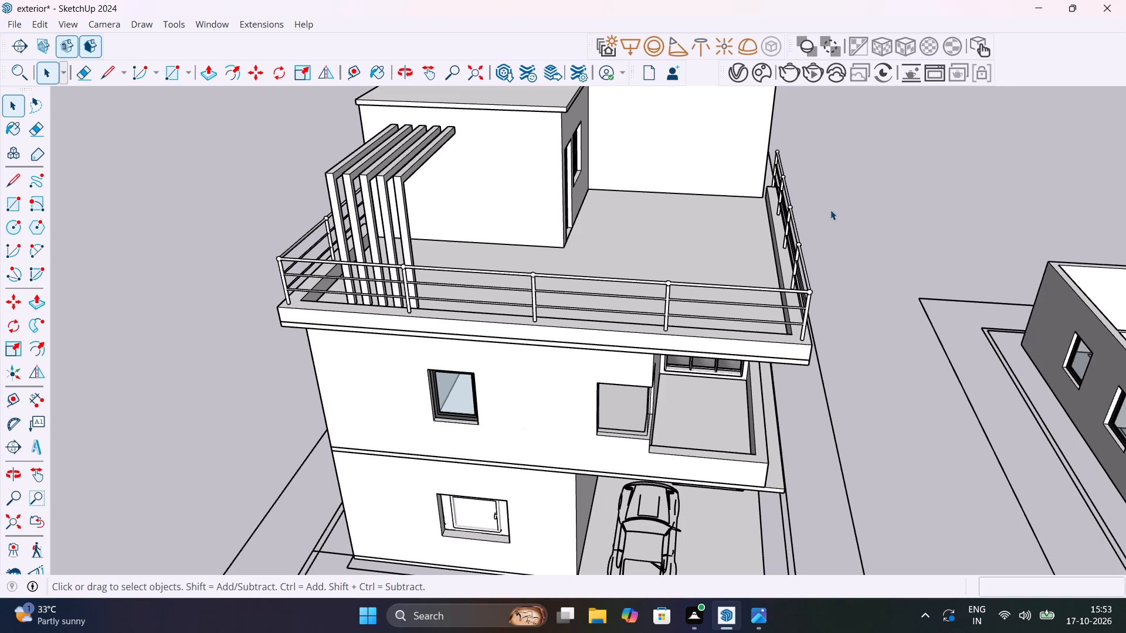
pyautogui.scroll(6, 409, 190)
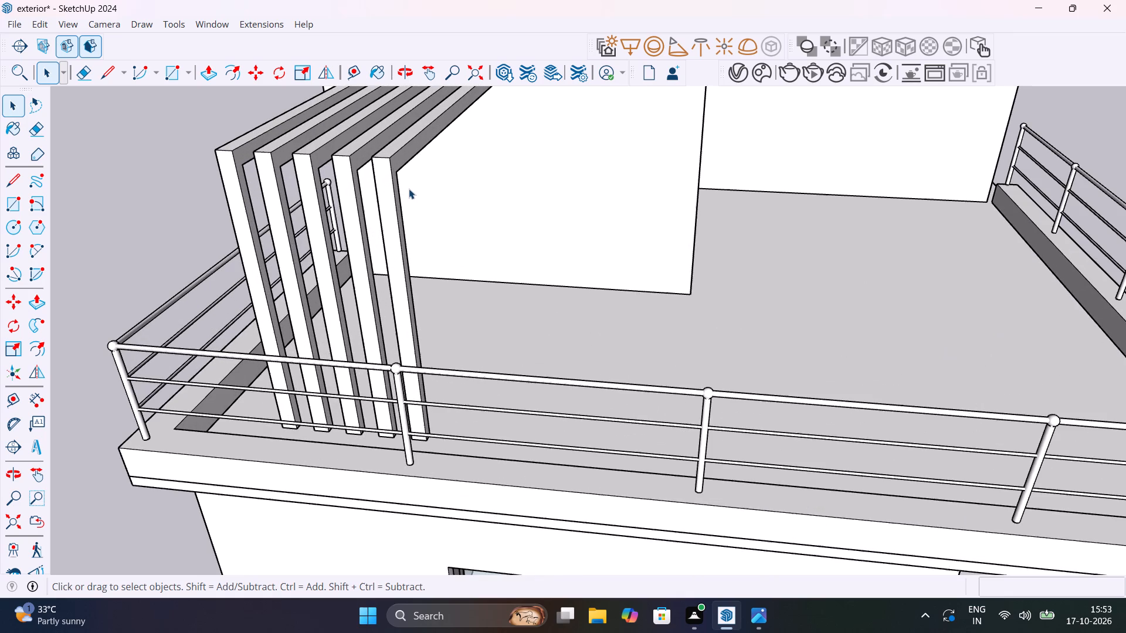
pyautogui.middleClick(352, 141)
pyautogui.scroll(-7, 381, 185)
pyautogui.moveTo(437, 195); pyautogui.dragTo(370, 142, button='middle')
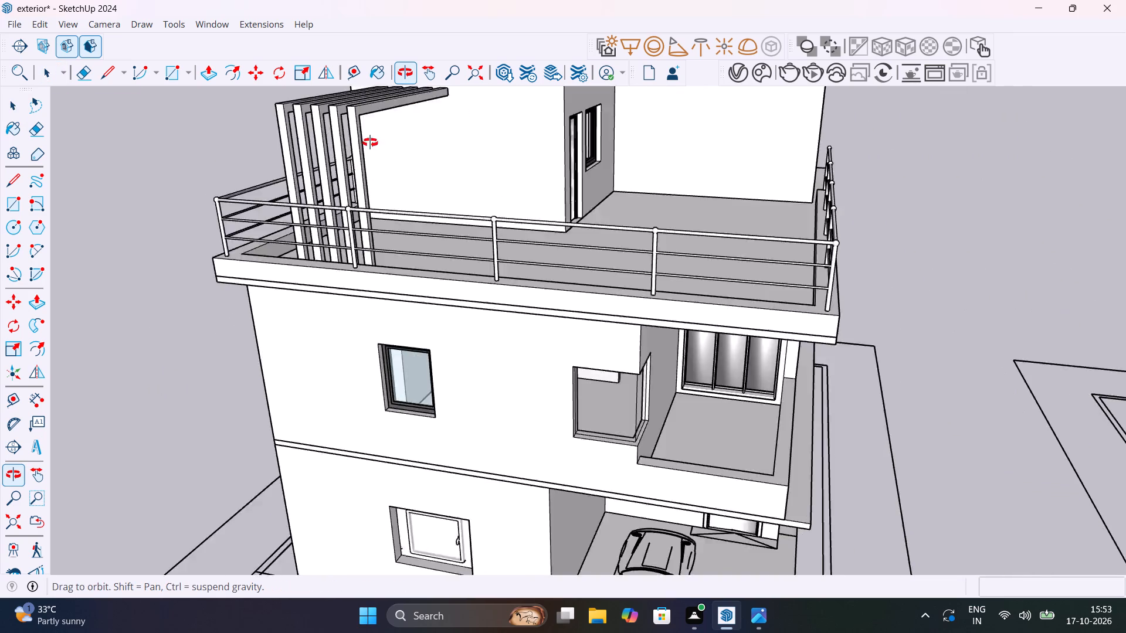
pyautogui.moveTo(370, 142); pyautogui.dragTo(296, 149, button='middle')
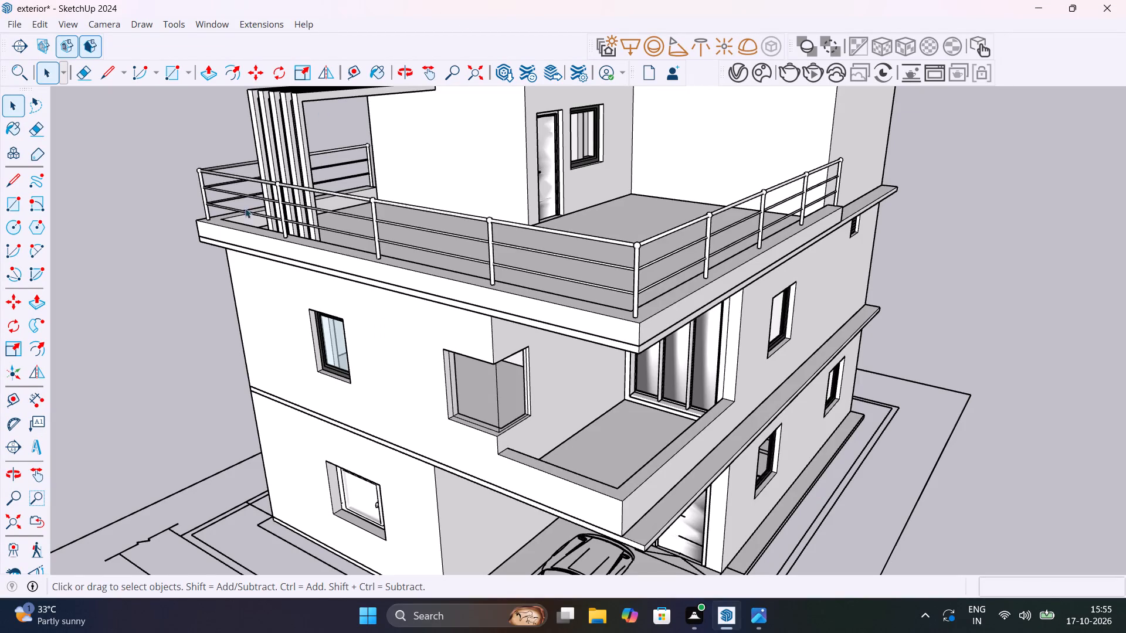
pyautogui.keyDown('shift'); pyautogui.moveTo(325, 369); pyautogui.dragTo(489, 376, button='middle'); pyautogui.keyUp('shift')
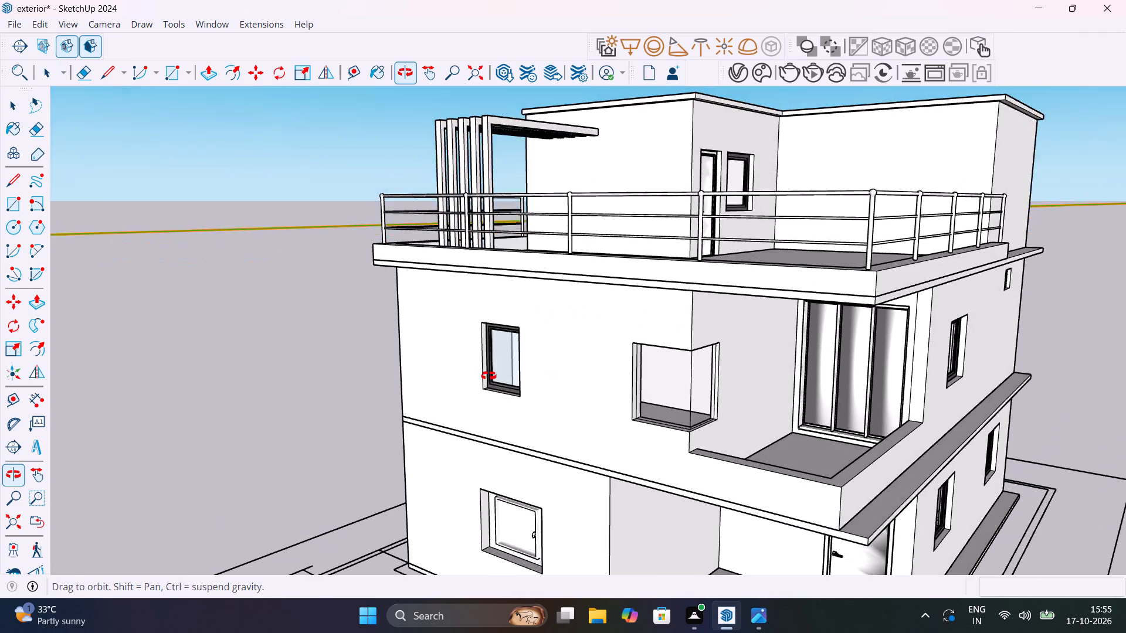
pyautogui.keyDown('shift'); pyautogui.moveTo(489, 376); pyautogui.dragTo(520, 397, button='middle'); pyautogui.keyUp('shift')
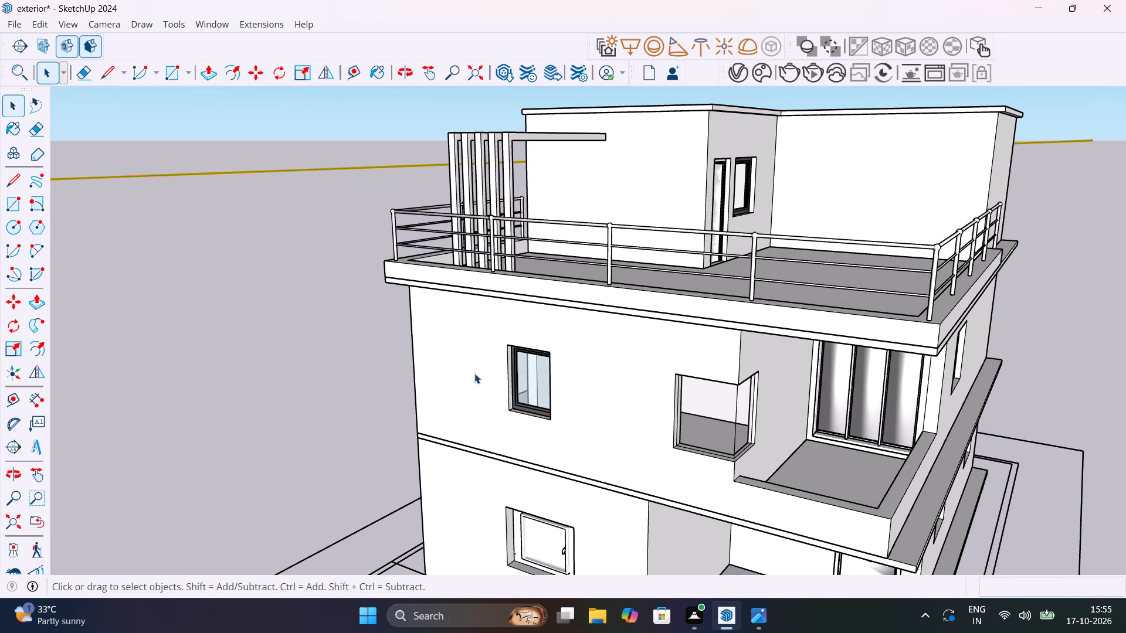
pyautogui.scroll(-1, 476, 375)
# Open the ledge group between the ground and first floors and Push/Pull its front face outward 1'.
pyautogui.moveTo(476, 375); pyautogui.dragTo(789, 413, button='middle')
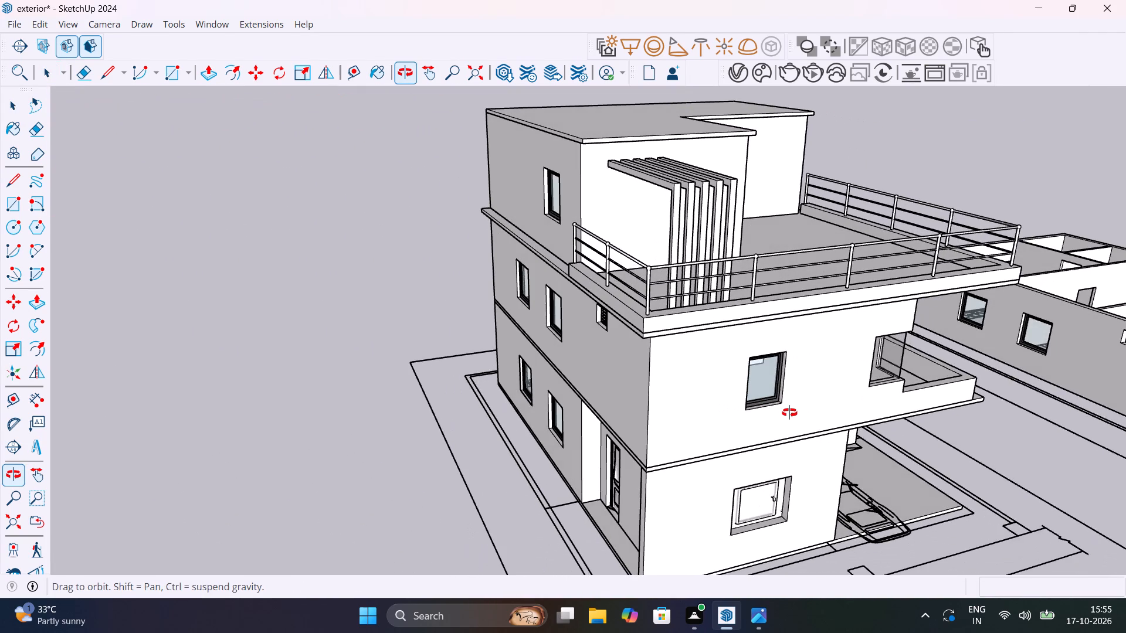
pyautogui.moveTo(789, 413); pyautogui.dragTo(840, 413, button='middle')
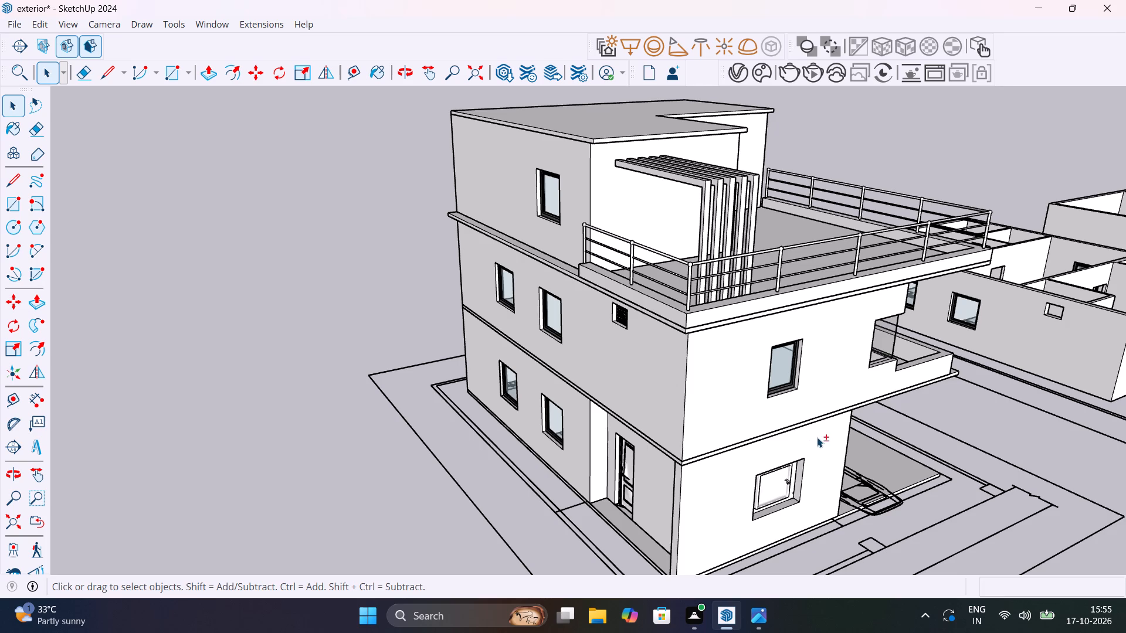
pyautogui.keyDown('shift'); pyautogui.moveTo(811, 437); pyautogui.dragTo(545, 434, button='middle'); pyautogui.keyUp('shift')
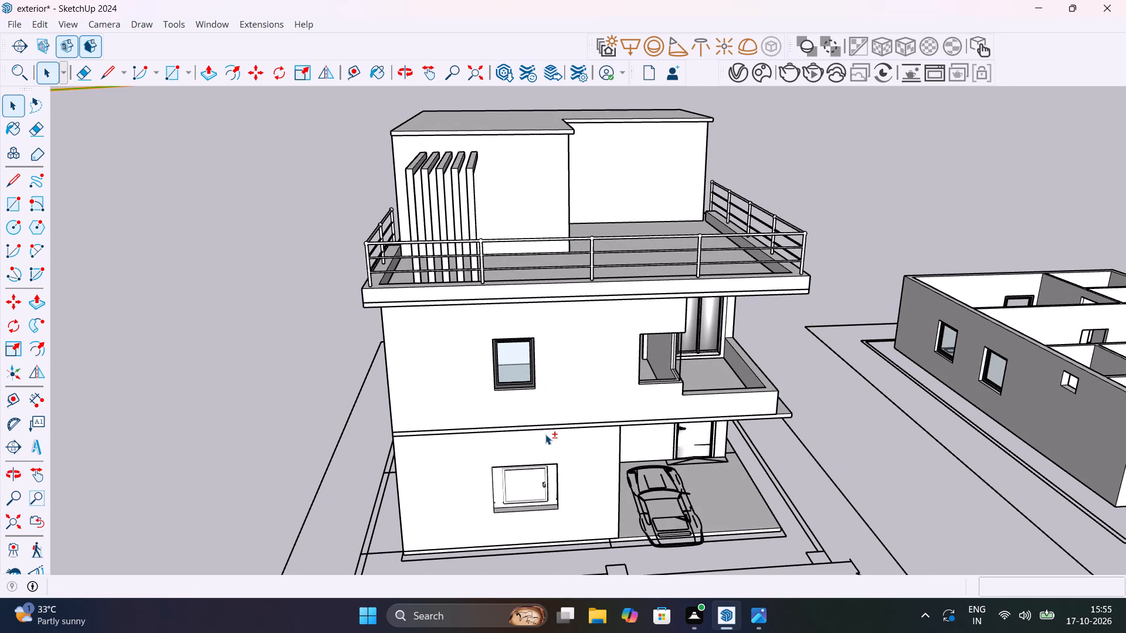
pyautogui.scroll(6, 399, 435)
pyautogui.moveTo(439, 446); pyautogui.dragTo(452, 447, button='middle')
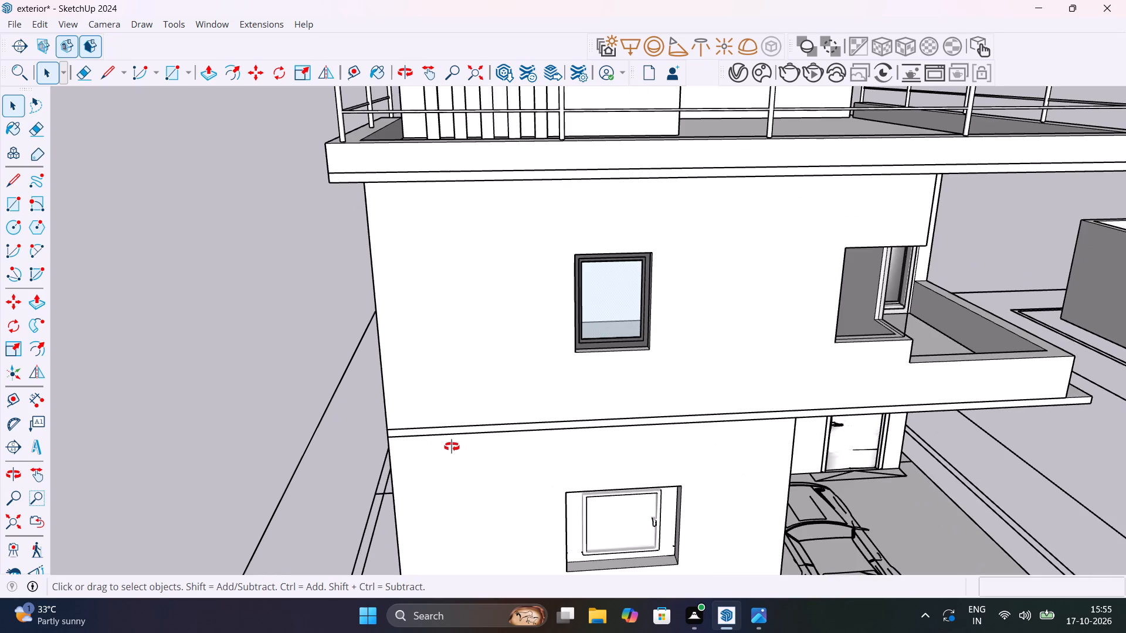
pyautogui.moveTo(452, 447); pyautogui.dragTo(568, 468, button='middle')
pyautogui.scroll(4, 596, 480)
pyautogui.click(596, 480)
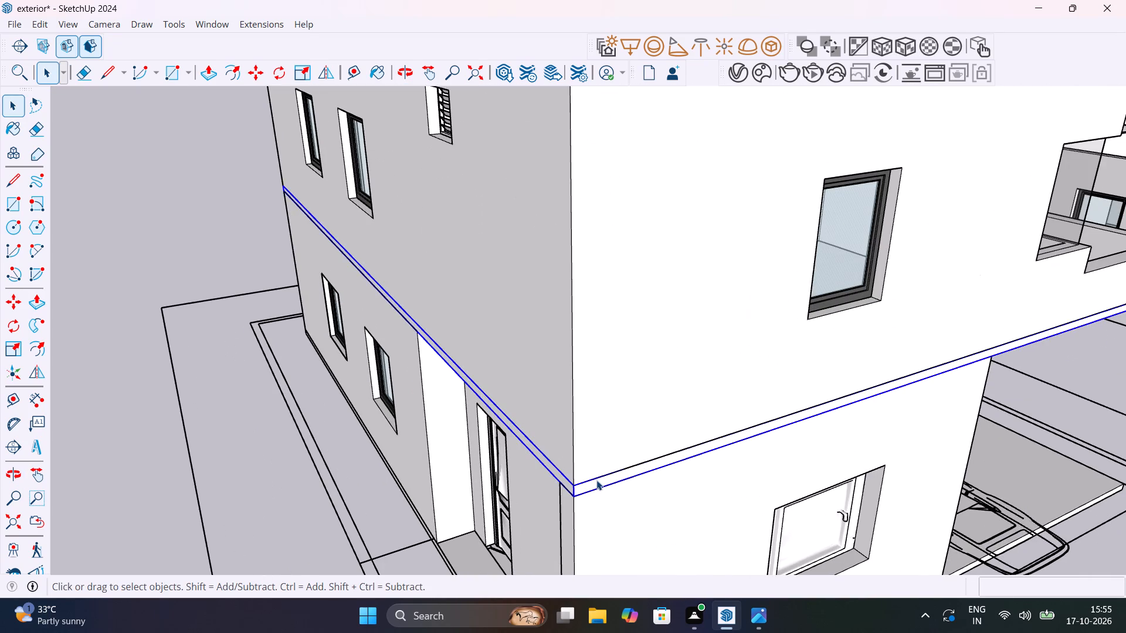
pyautogui.doubleClick(596, 480)
pyautogui.click(598, 484)
pyautogui.click(598, 484)
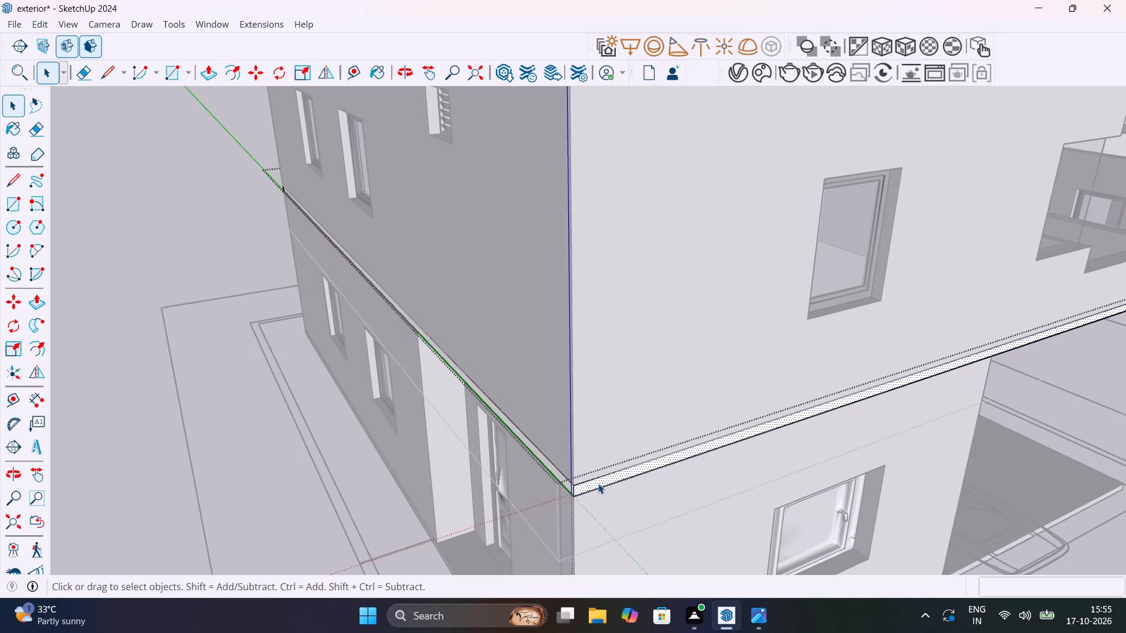
pyautogui.press('p')
pyautogui.click(598, 484)
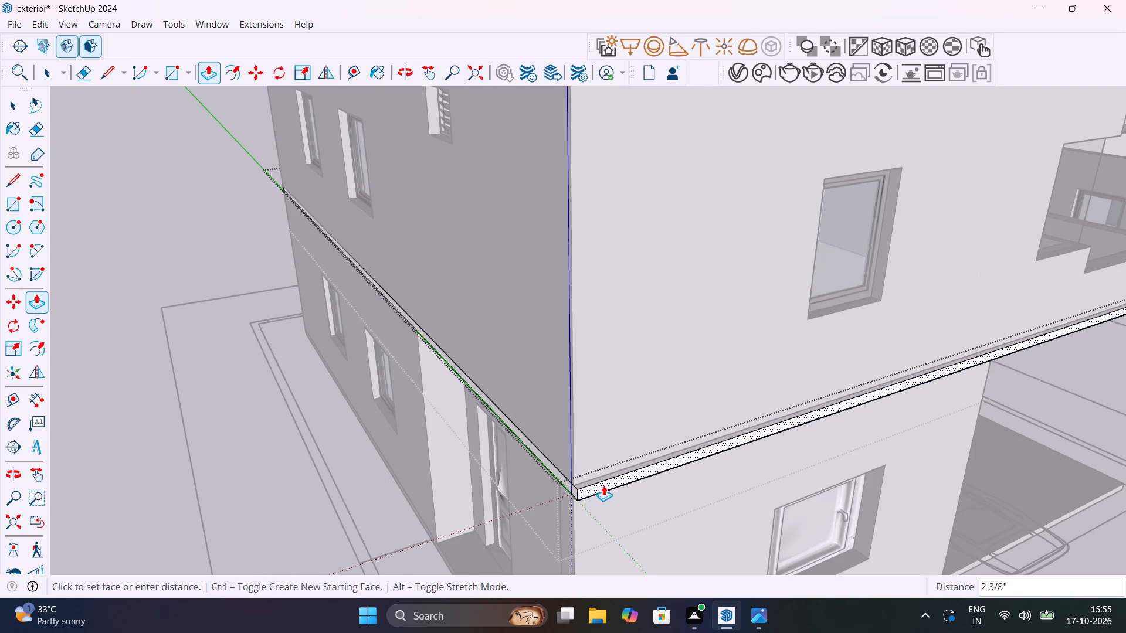
pyautogui.write("1'")
pyautogui.press('Return')
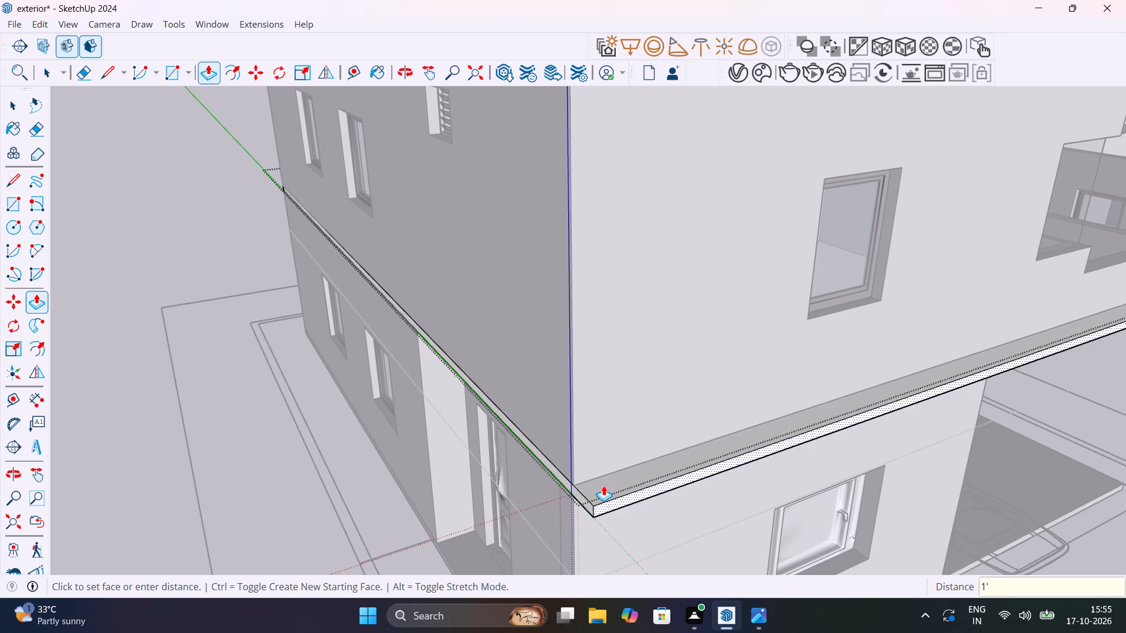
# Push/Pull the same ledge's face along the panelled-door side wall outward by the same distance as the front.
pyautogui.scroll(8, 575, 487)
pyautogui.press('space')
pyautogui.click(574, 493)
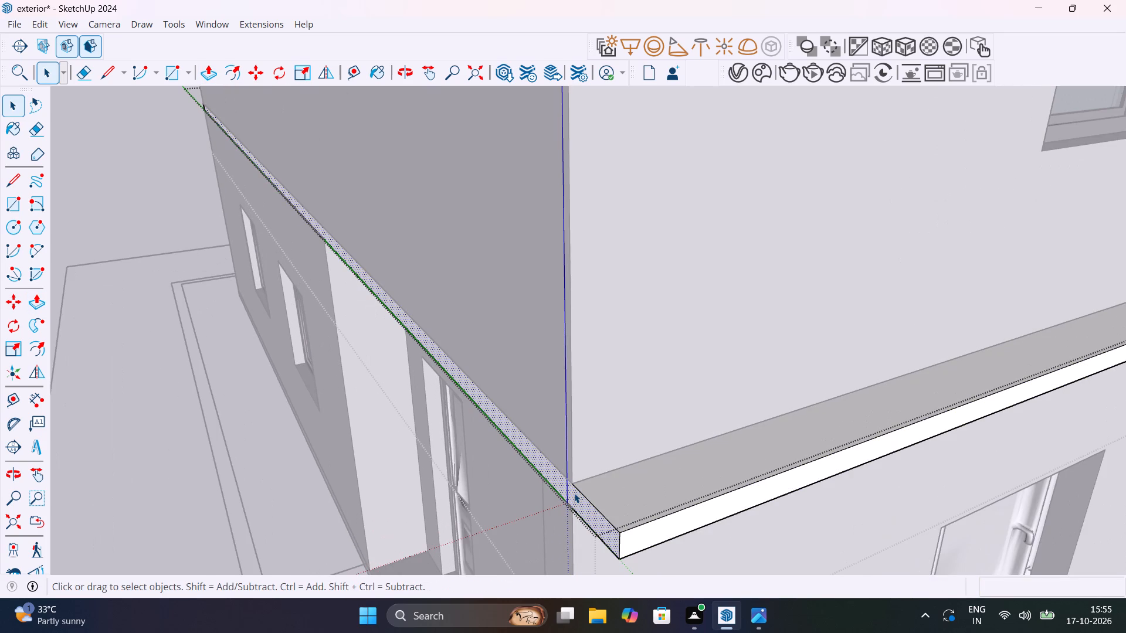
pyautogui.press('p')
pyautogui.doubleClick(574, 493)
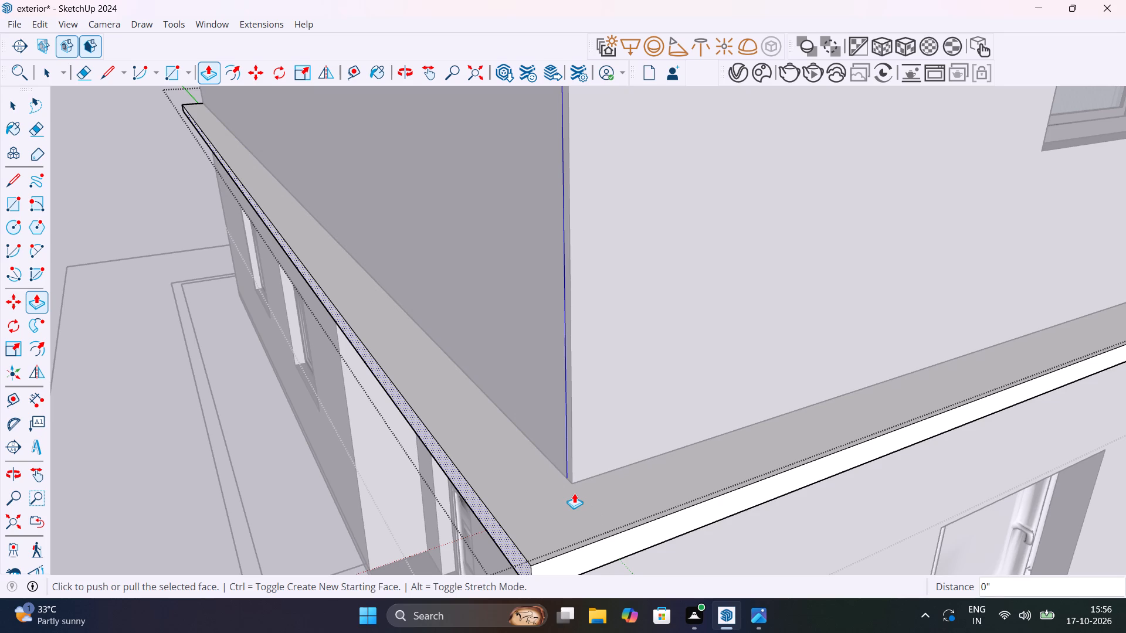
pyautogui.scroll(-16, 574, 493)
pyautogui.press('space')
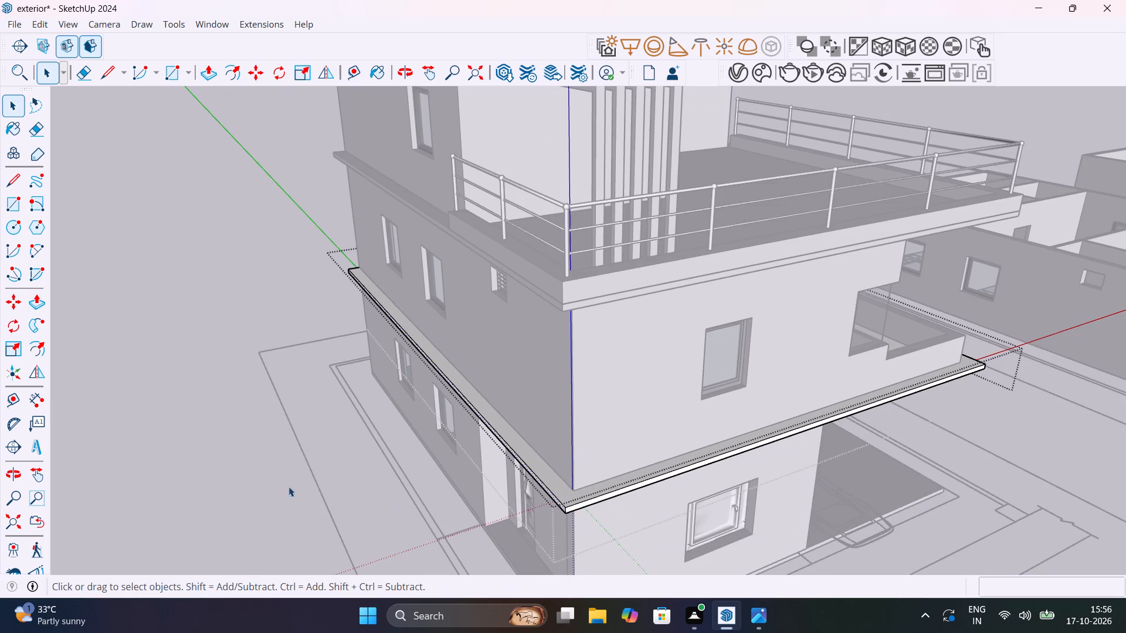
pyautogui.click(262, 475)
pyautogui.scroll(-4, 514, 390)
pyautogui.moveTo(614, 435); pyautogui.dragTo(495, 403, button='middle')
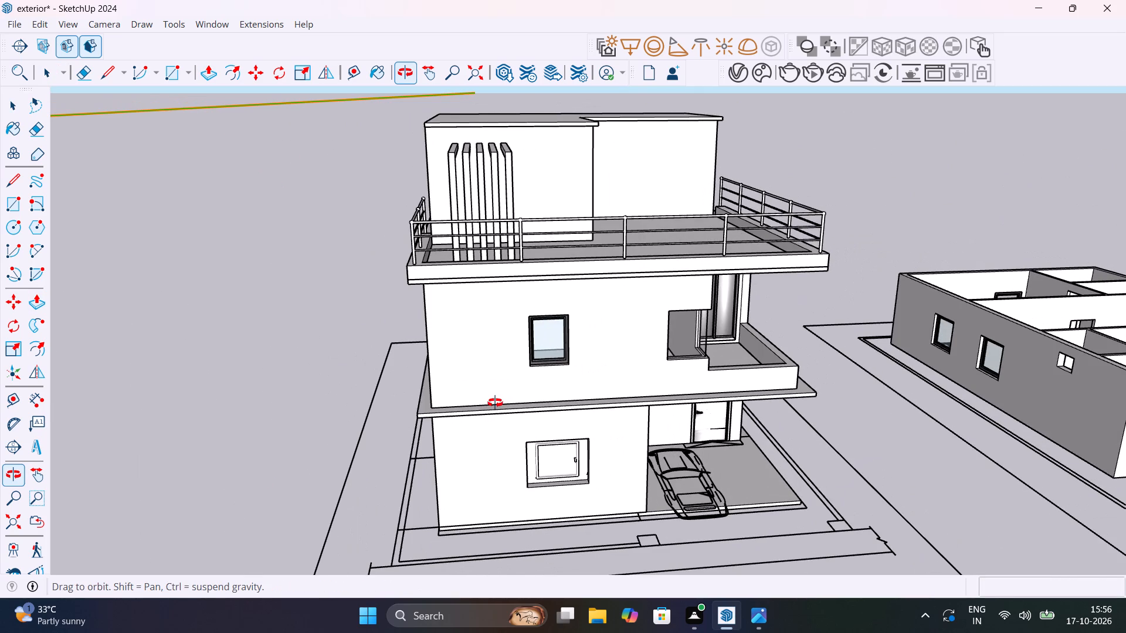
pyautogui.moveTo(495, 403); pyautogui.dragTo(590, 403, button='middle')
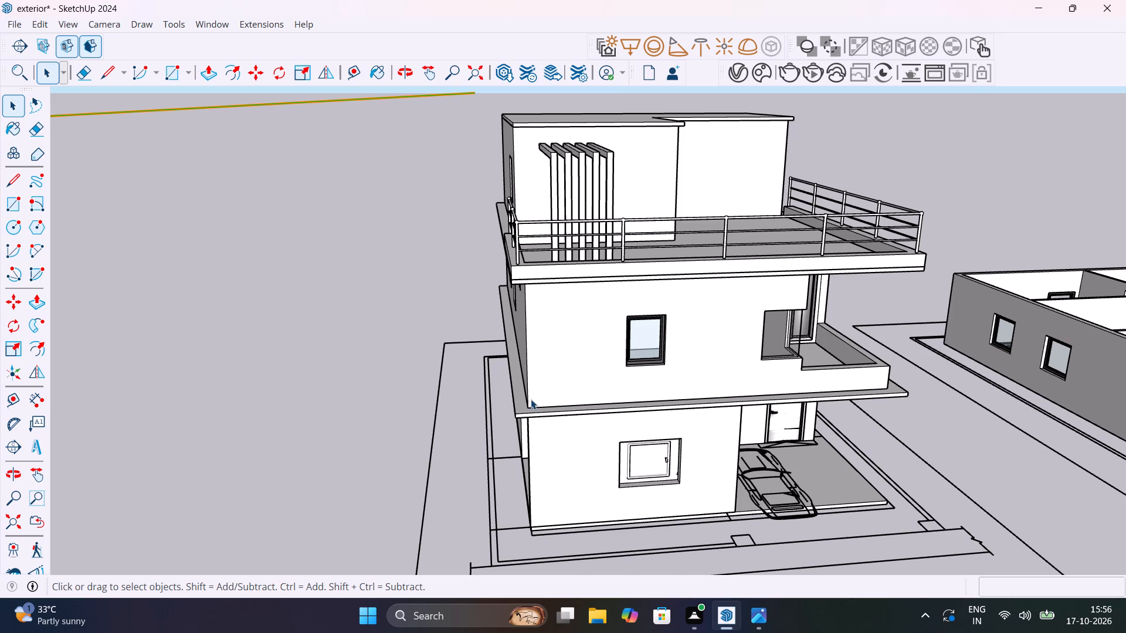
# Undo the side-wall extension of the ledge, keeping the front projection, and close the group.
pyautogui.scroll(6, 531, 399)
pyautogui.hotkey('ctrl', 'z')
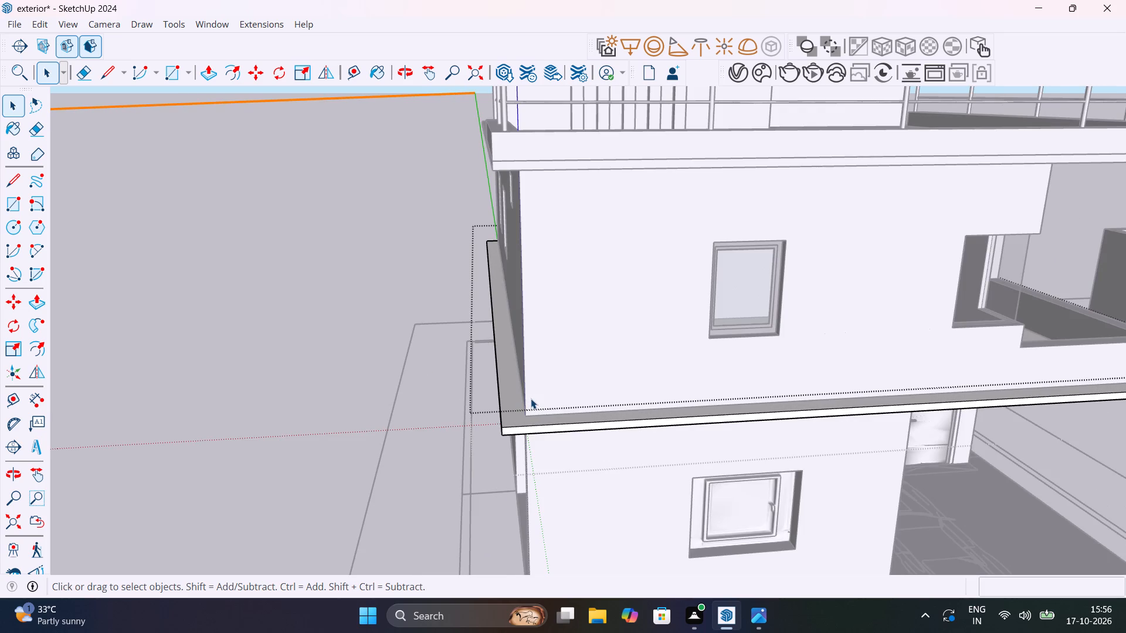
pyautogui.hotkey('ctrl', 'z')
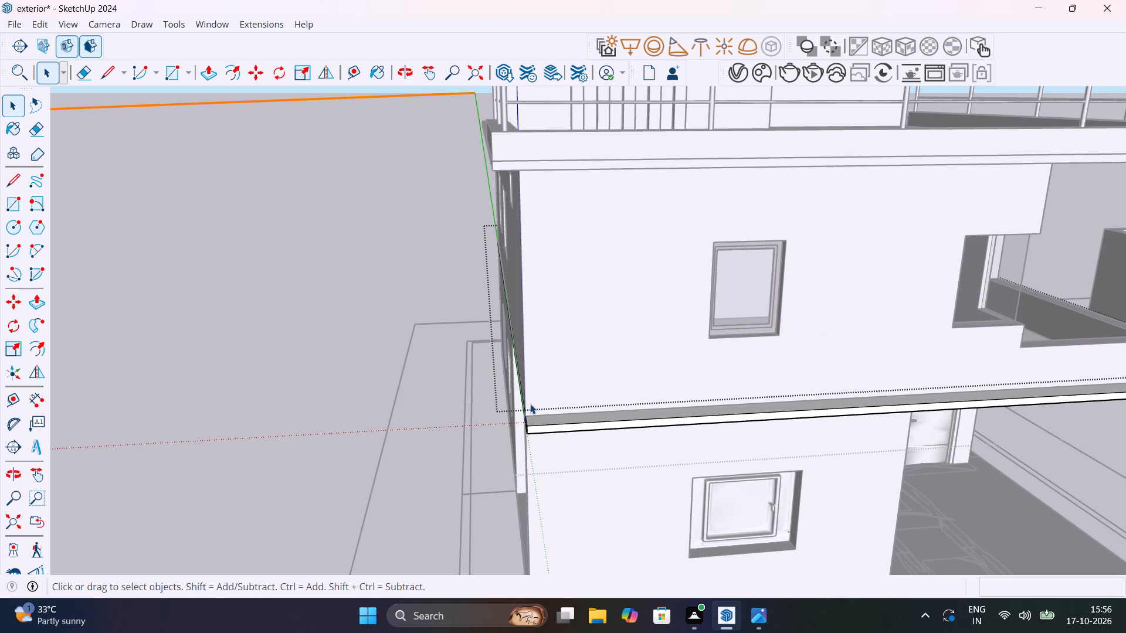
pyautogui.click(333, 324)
# Examine the front ledge and its end at the side-wall corner, along with the terrace overhang above.
pyautogui.scroll(-4, 525, 312)
pyautogui.moveTo(610, 381); pyautogui.dragTo(620, 427, button='middle')
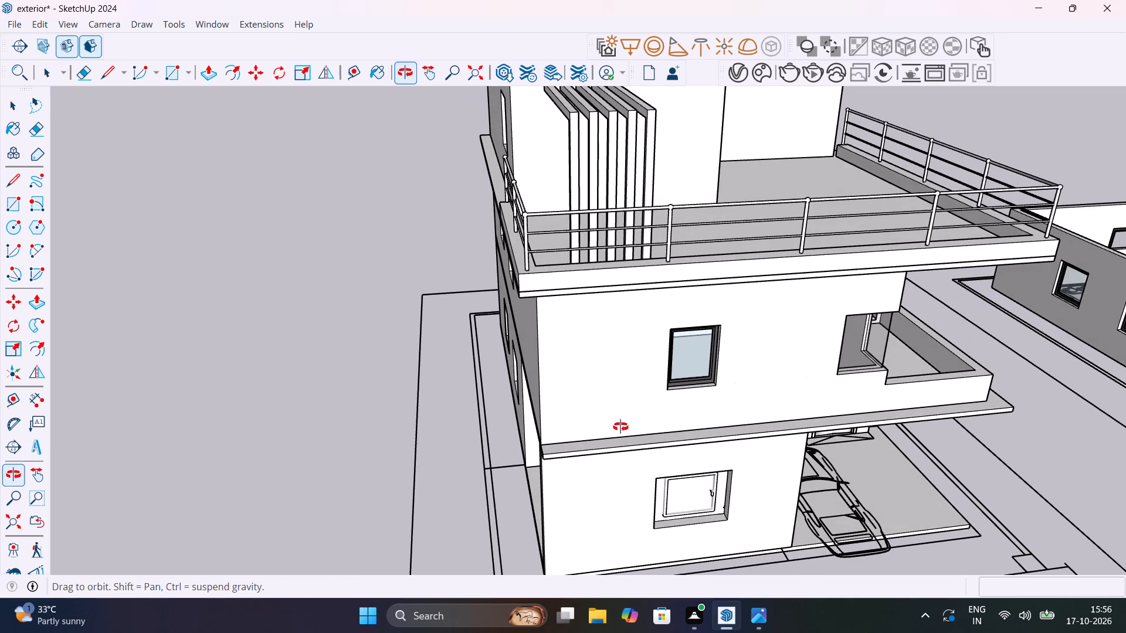
pyautogui.moveTo(620, 427); pyautogui.dragTo(749, 420, button='middle')
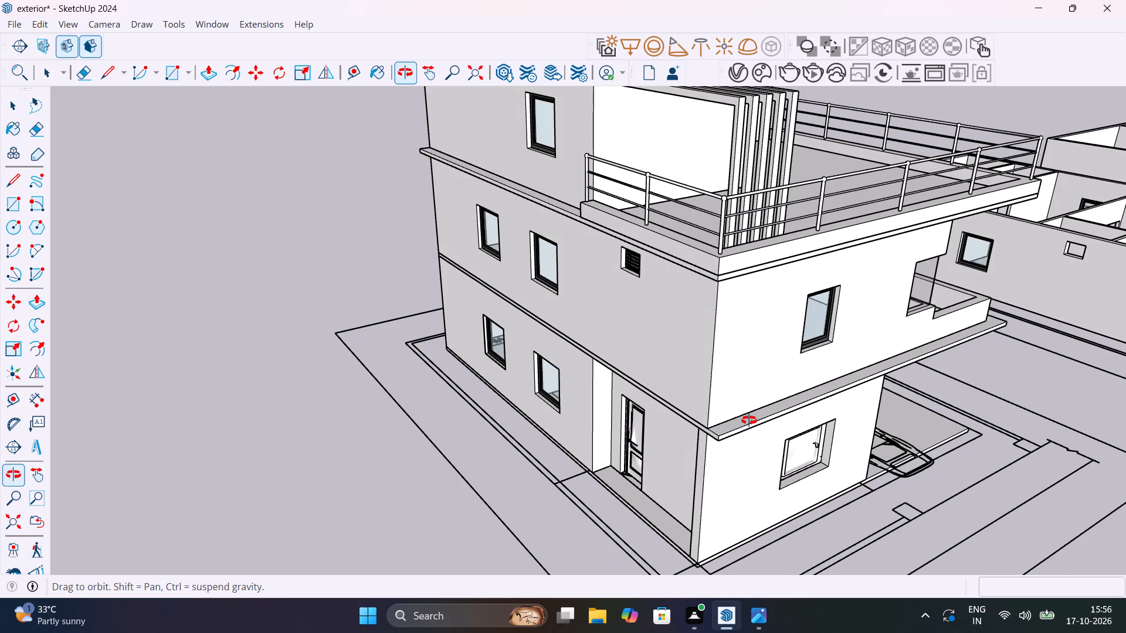
pyautogui.moveTo(749, 420); pyautogui.dragTo(715, 426, button='middle')
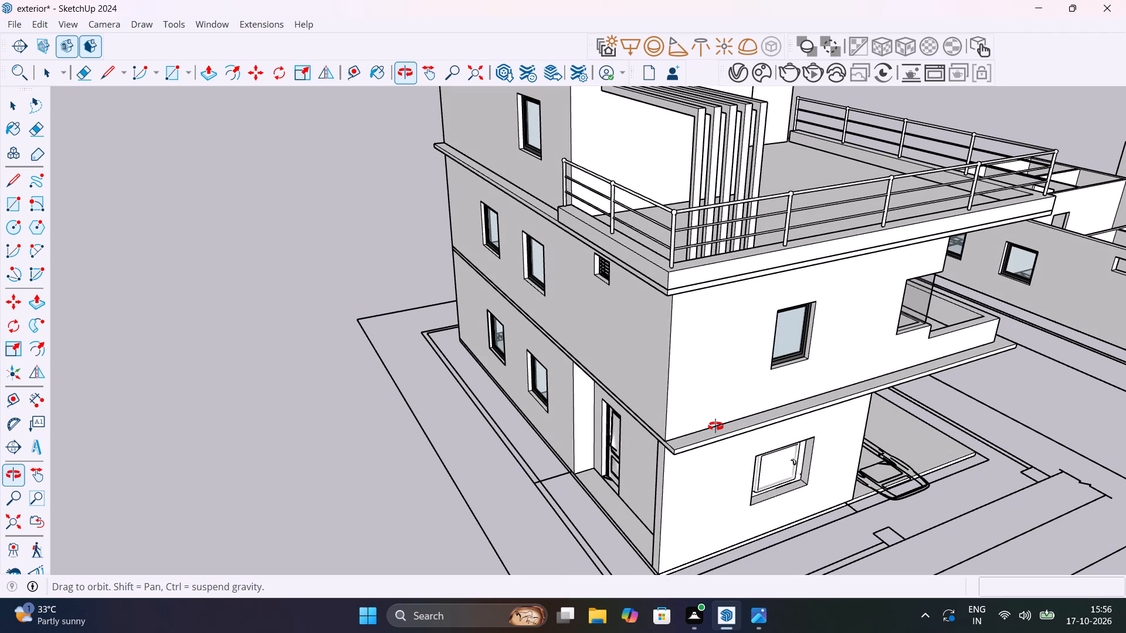
pyautogui.moveTo(715, 426); pyautogui.dragTo(667, 429, button='middle')
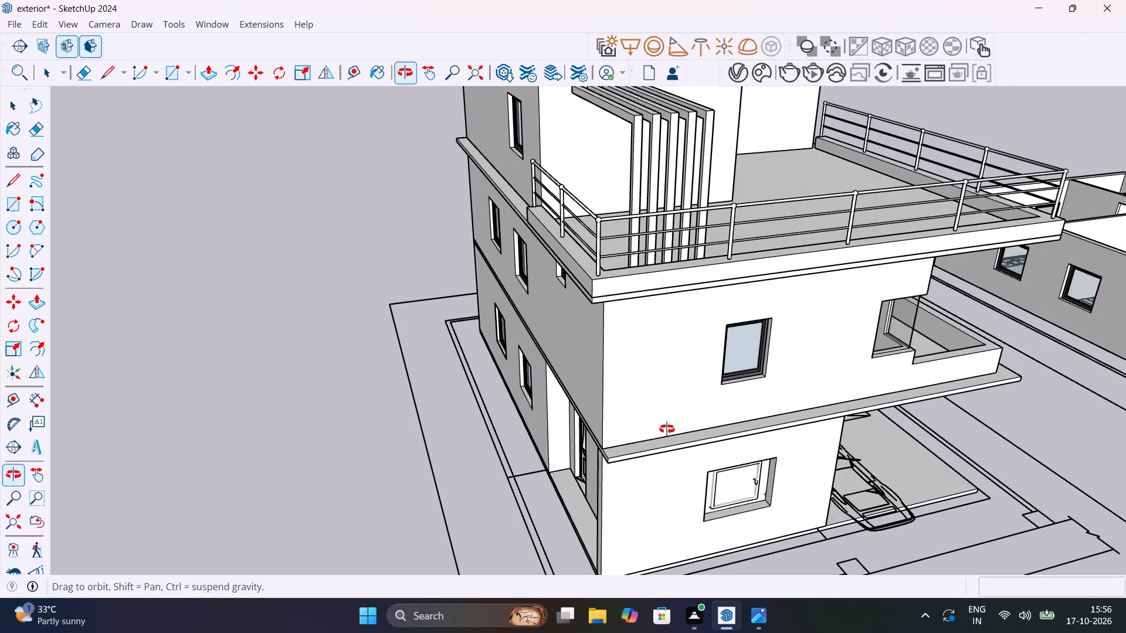
pyautogui.moveTo(667, 429); pyautogui.dragTo(697, 387, button='middle')
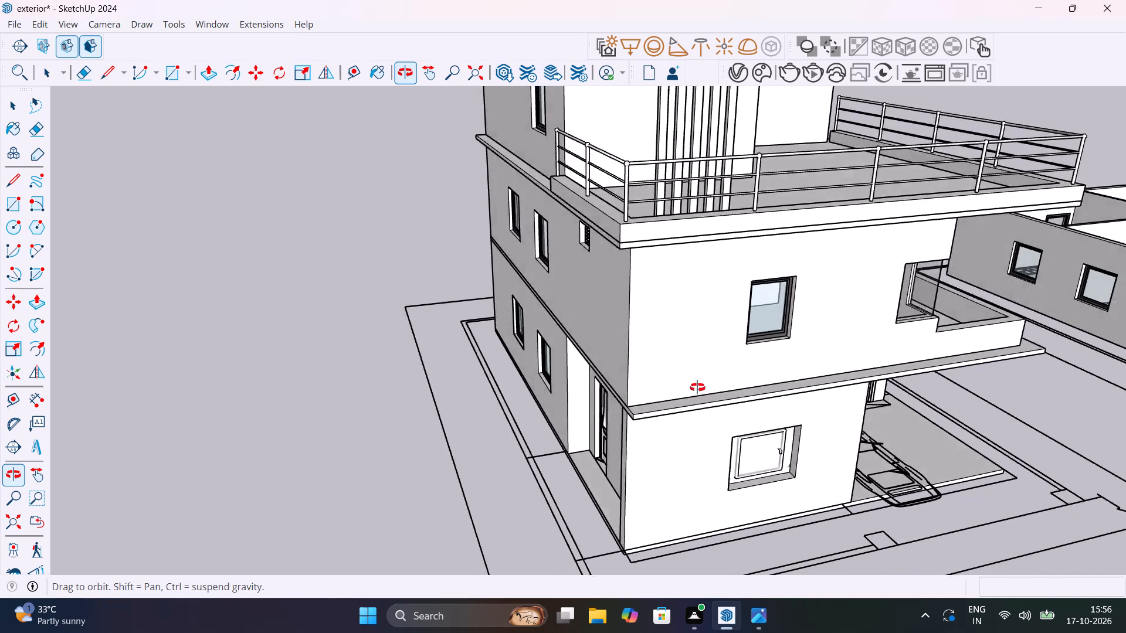
pyautogui.moveTo(697, 387); pyautogui.dragTo(819, 322, button='middle')
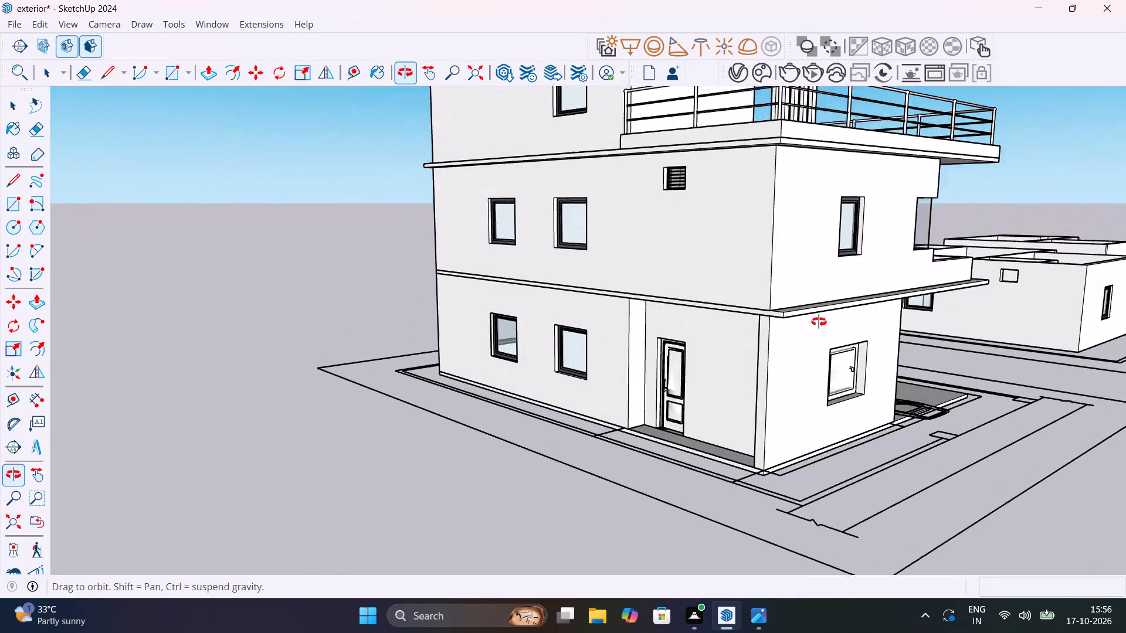
pyautogui.moveTo(819, 322); pyautogui.dragTo(727, 410, button='middle')
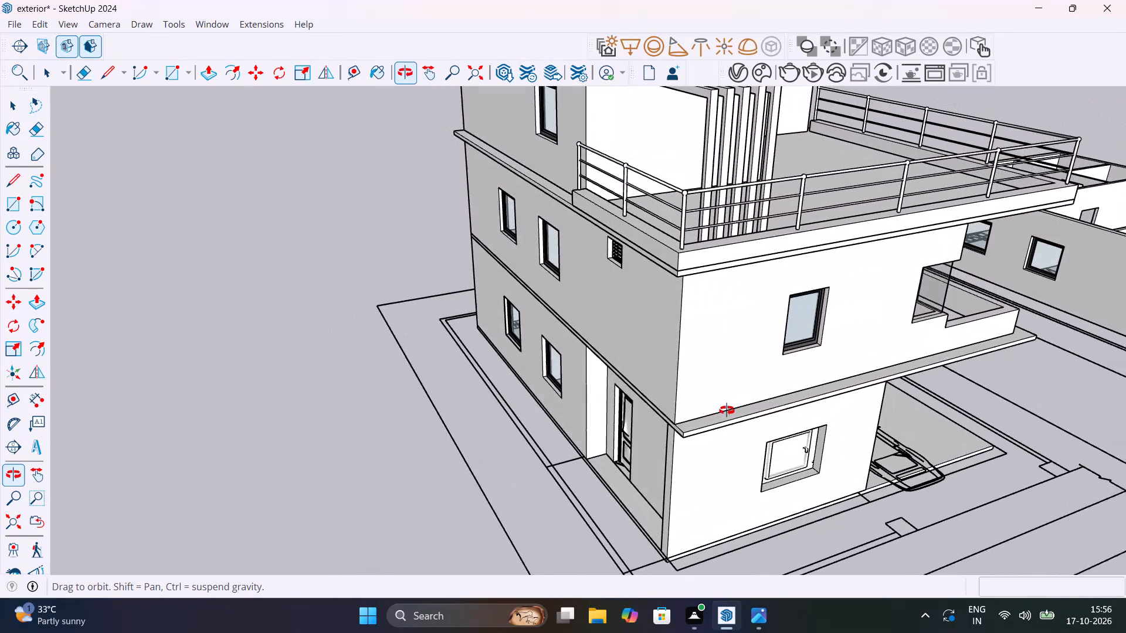
pyautogui.moveTo(727, 410); pyautogui.dragTo(656, 420, button='middle')
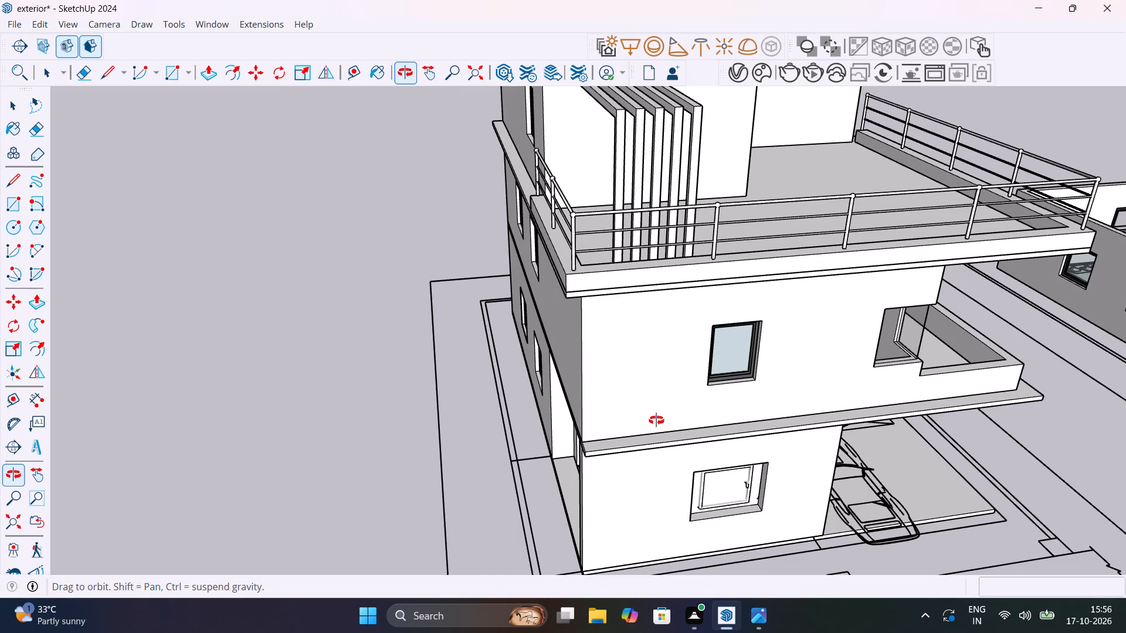
pyautogui.moveTo(656, 420); pyautogui.dragTo(677, 346, button='middle')
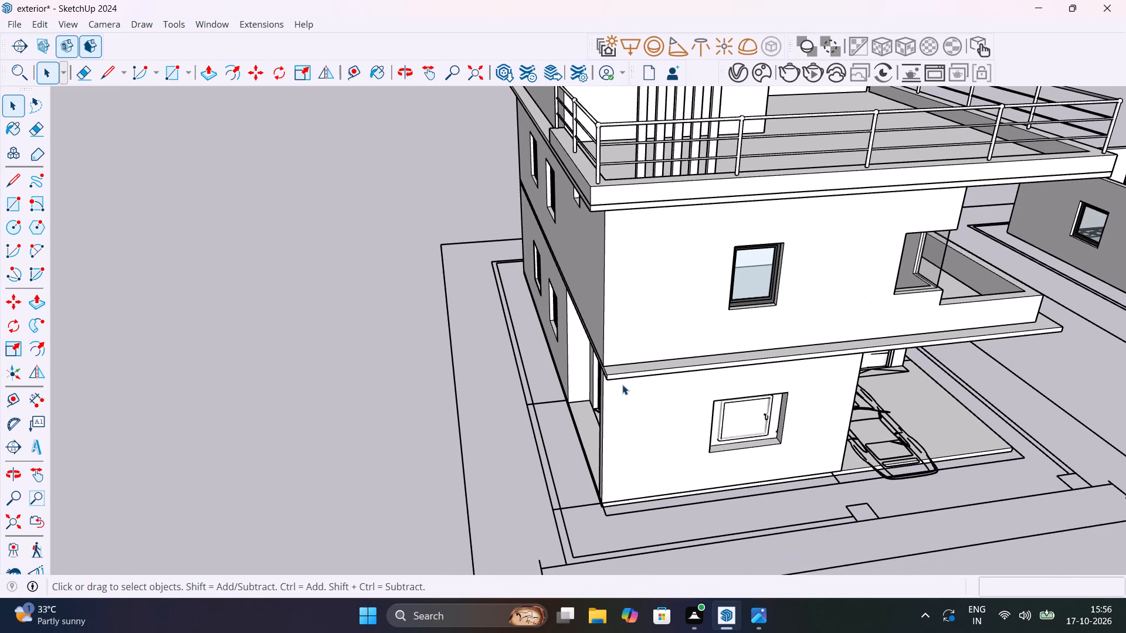
pyautogui.scroll(8, 622, 384)
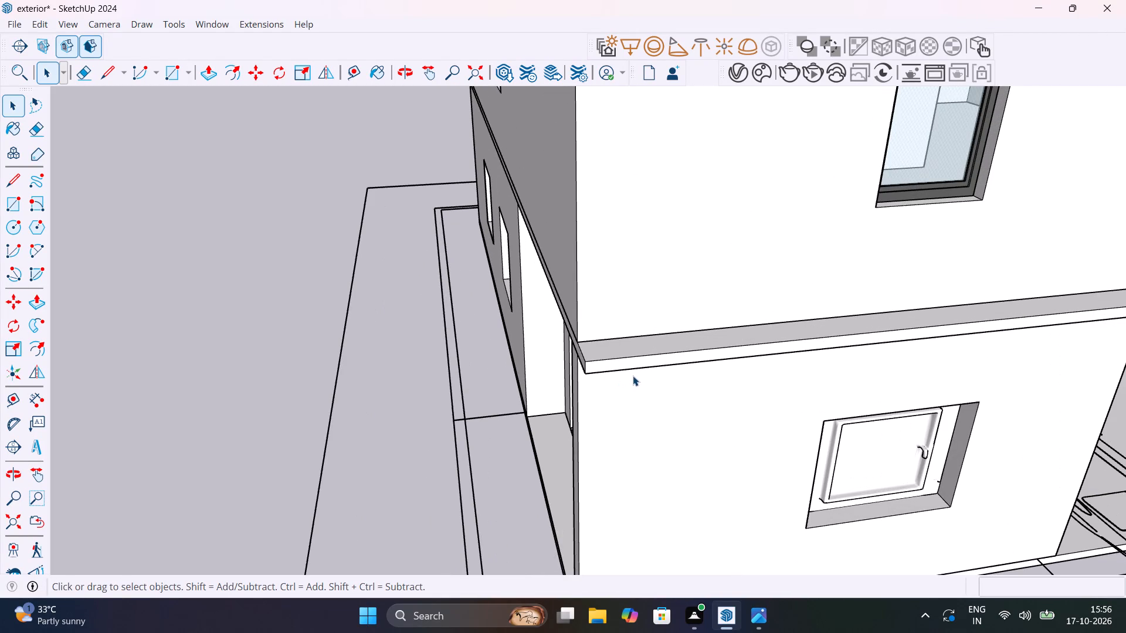
pyautogui.scroll(-5, 633, 376)
pyautogui.keyDown('shift'); pyautogui.moveTo(642, 383); pyautogui.dragTo(629, 420, button='middle'); pyautogui.keyUp('shift')
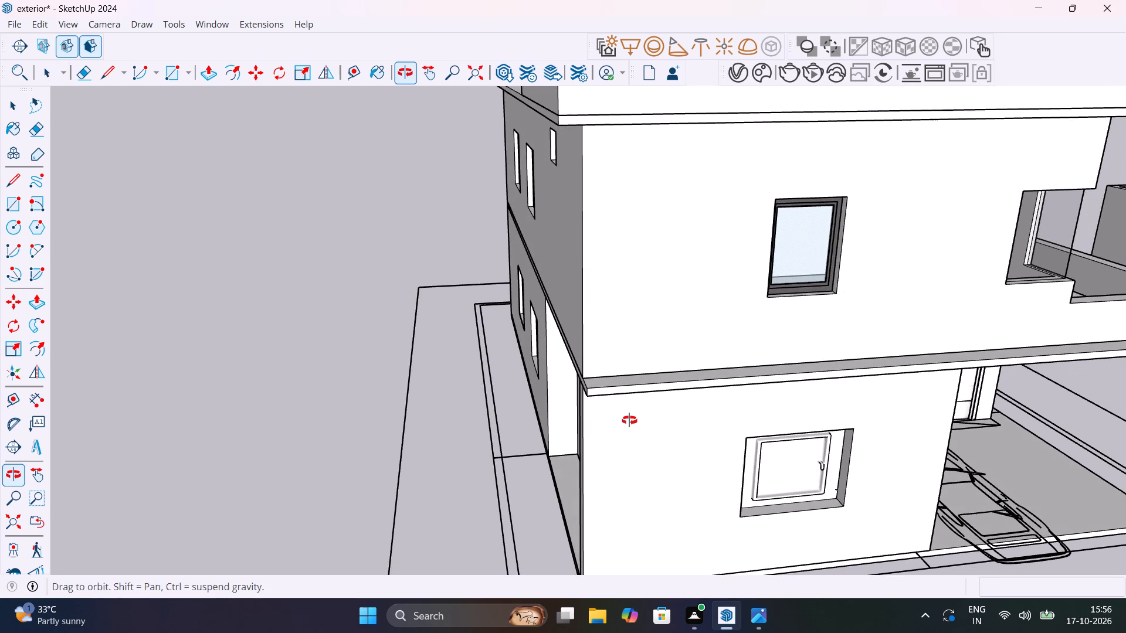
pyautogui.keyDown('shift'); pyautogui.moveTo(629, 420); pyautogui.dragTo(637, 496, button='middle'); pyautogui.keyUp('shift')
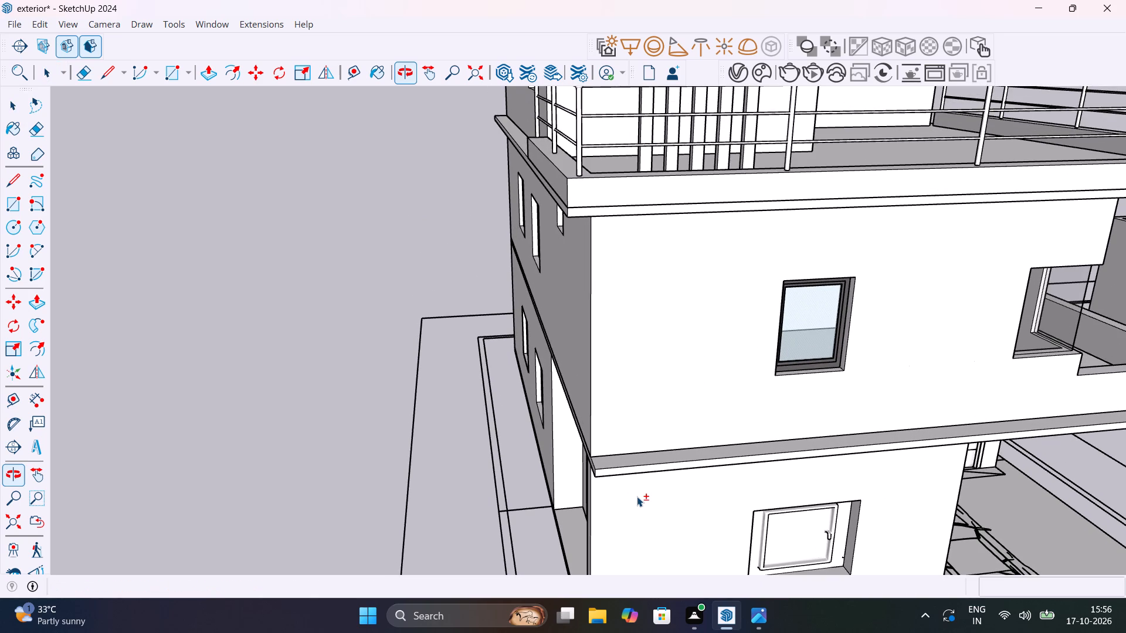
pyautogui.moveTo(655, 441); pyautogui.dragTo(634, 396, button='middle')
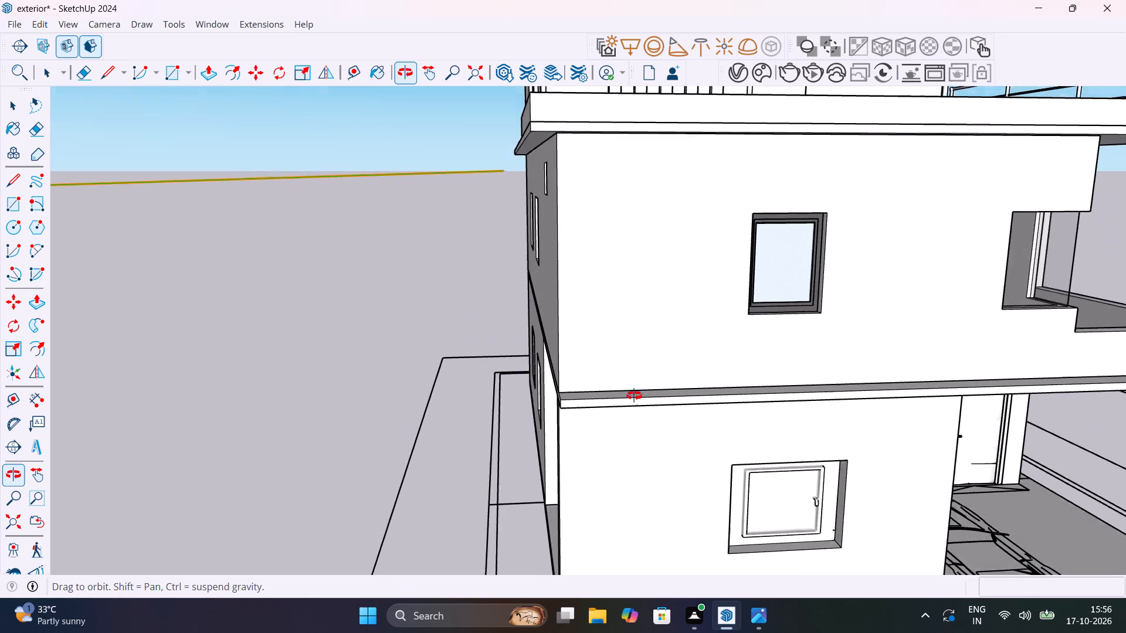
pyautogui.moveTo(634, 396); pyautogui.dragTo(641, 430, button='middle')
# Draw a full-height rectangle about 3' 4" by 10' on the first-floor front wall at the side-wall corner.
pyautogui.scroll(5, 569, 173)
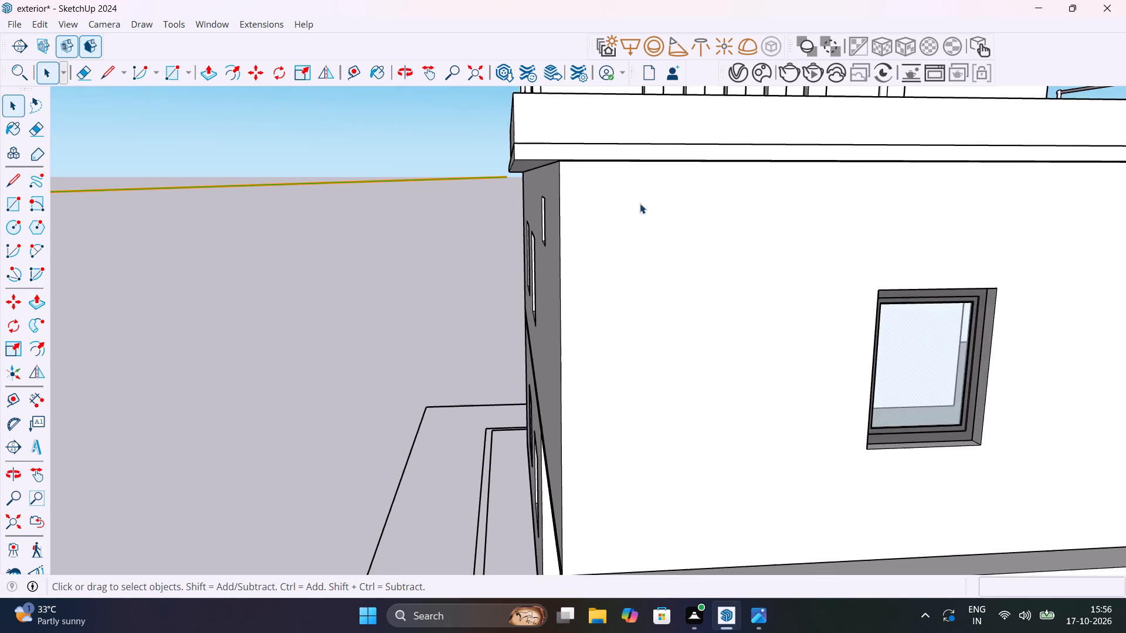
pyautogui.moveTo(641, 203); pyautogui.dragTo(636, 169, button='middle')
pyautogui.scroll(1, 636, 169)
pyautogui.press('r')
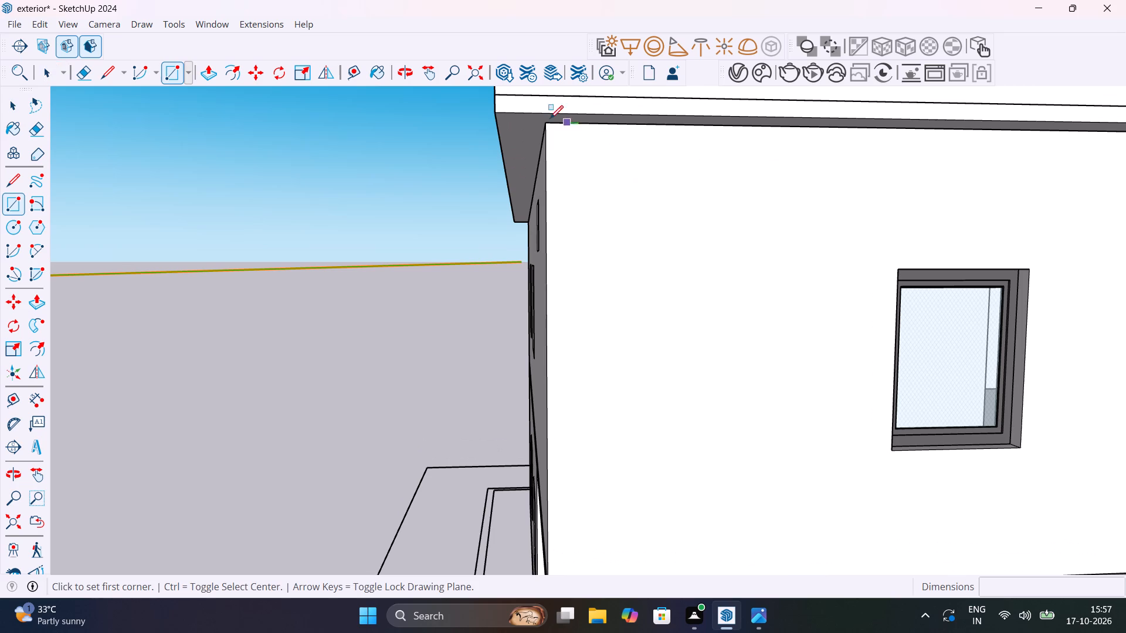
pyautogui.click(548, 121)
pyautogui.scroll(-4, 645, 148)
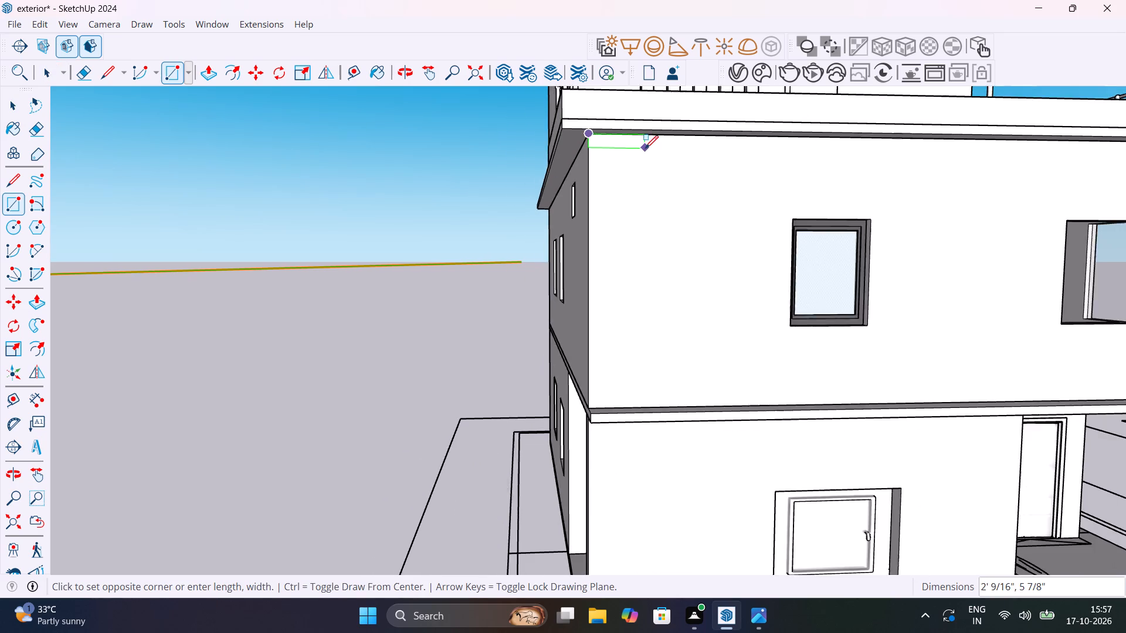
pyautogui.scroll(-3, 645, 148)
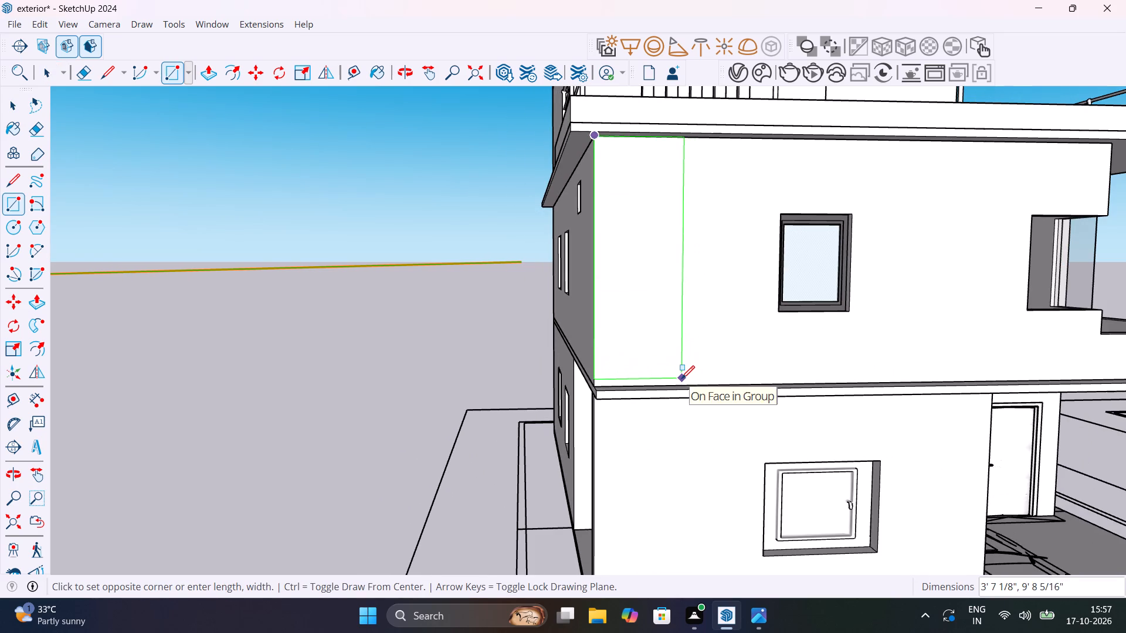
pyautogui.moveTo(681, 378); pyautogui.dragTo(679, 415, button='middle')
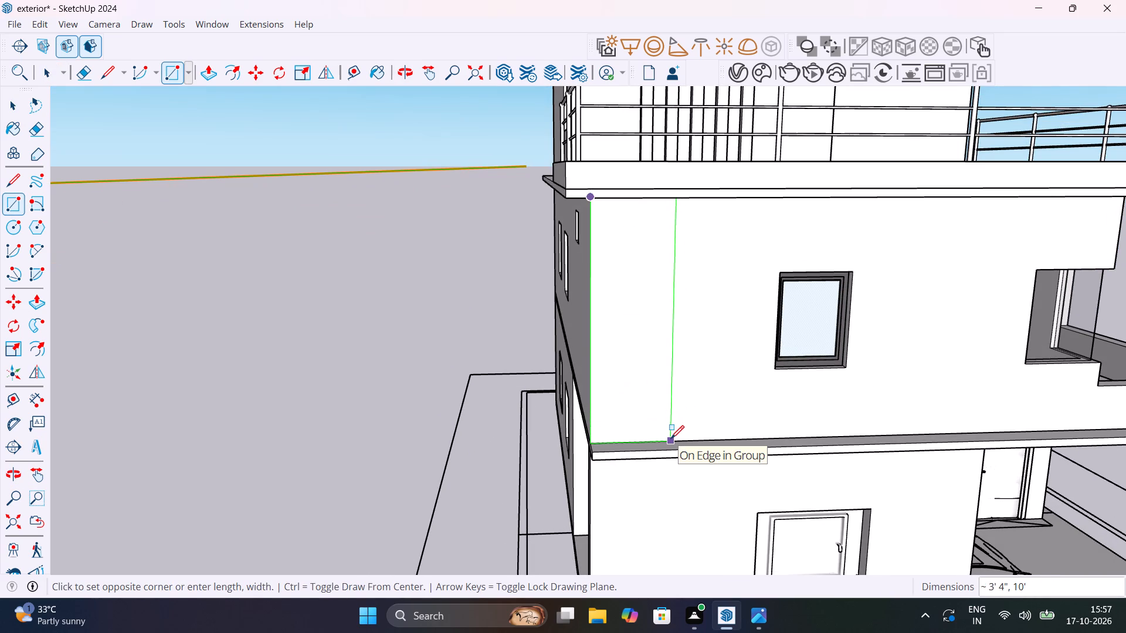
pyautogui.scroll(4, 675, 439)
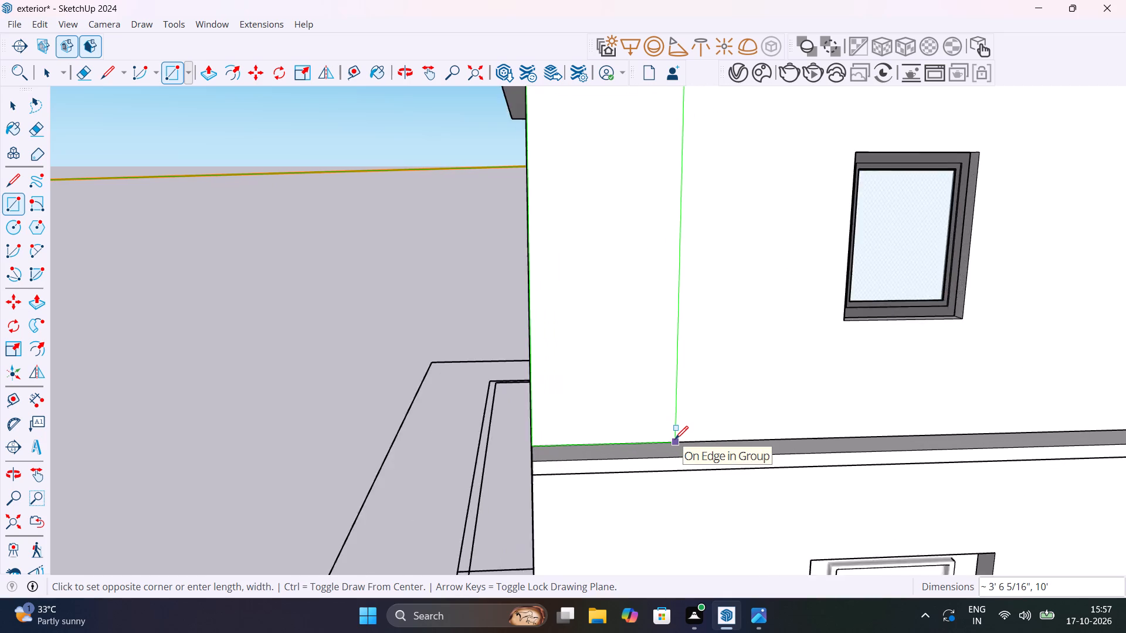
pyautogui.scroll(4, 675, 439)
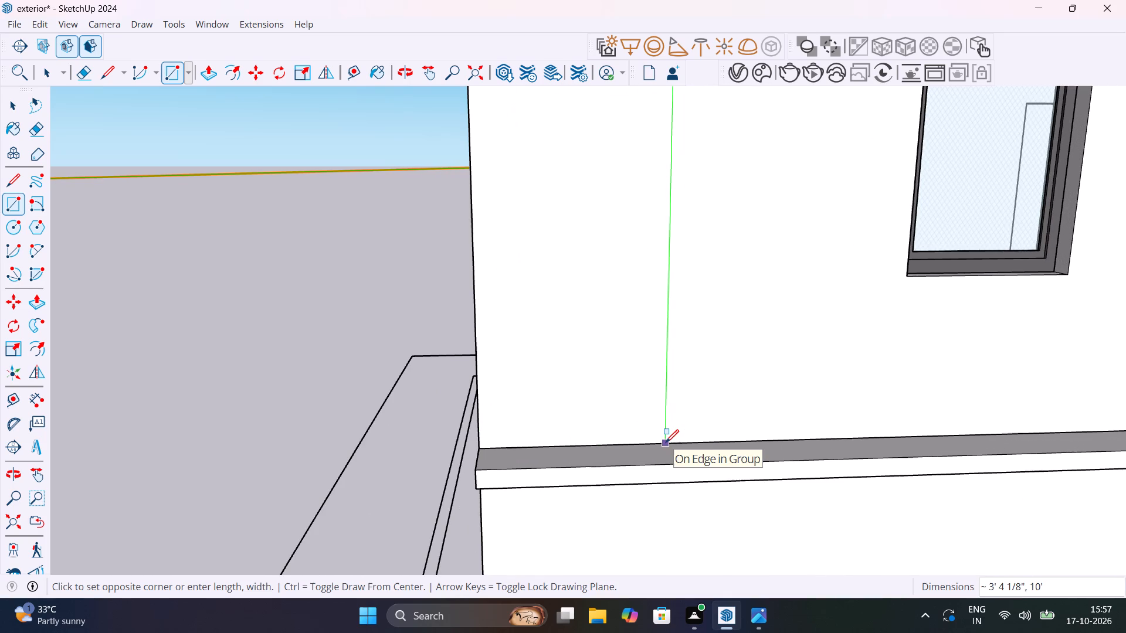
pyautogui.click(666, 443)
# Push/Pull the corner rectangle on the first-floor front wall outward 1".
pyautogui.scroll(-12, 597, 372)
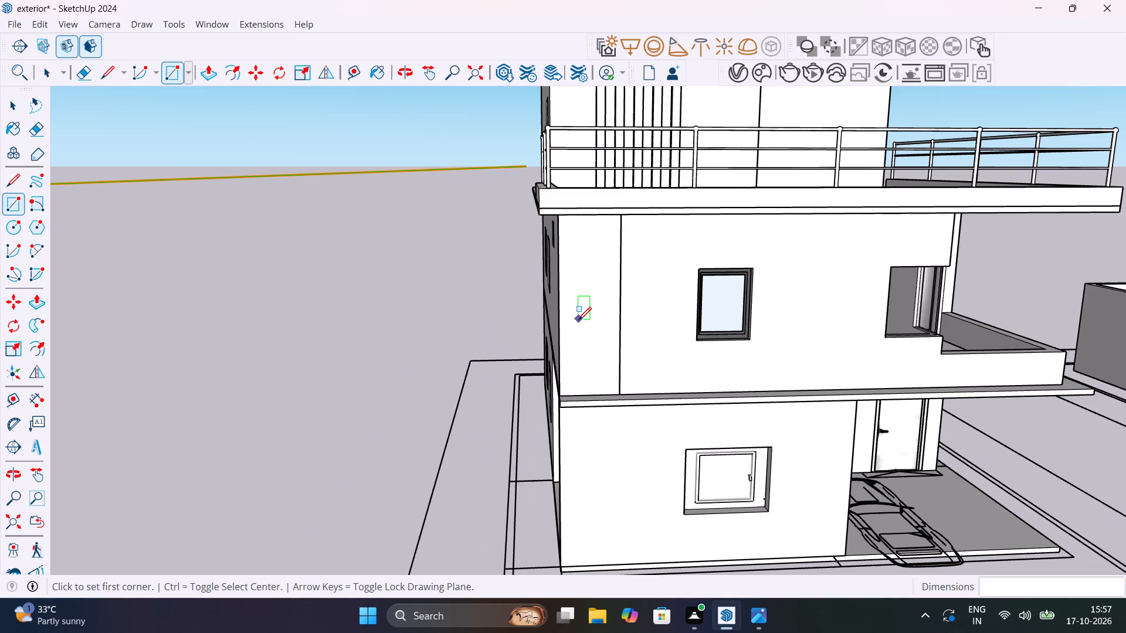
pyautogui.press('p')
pyautogui.click(587, 312)
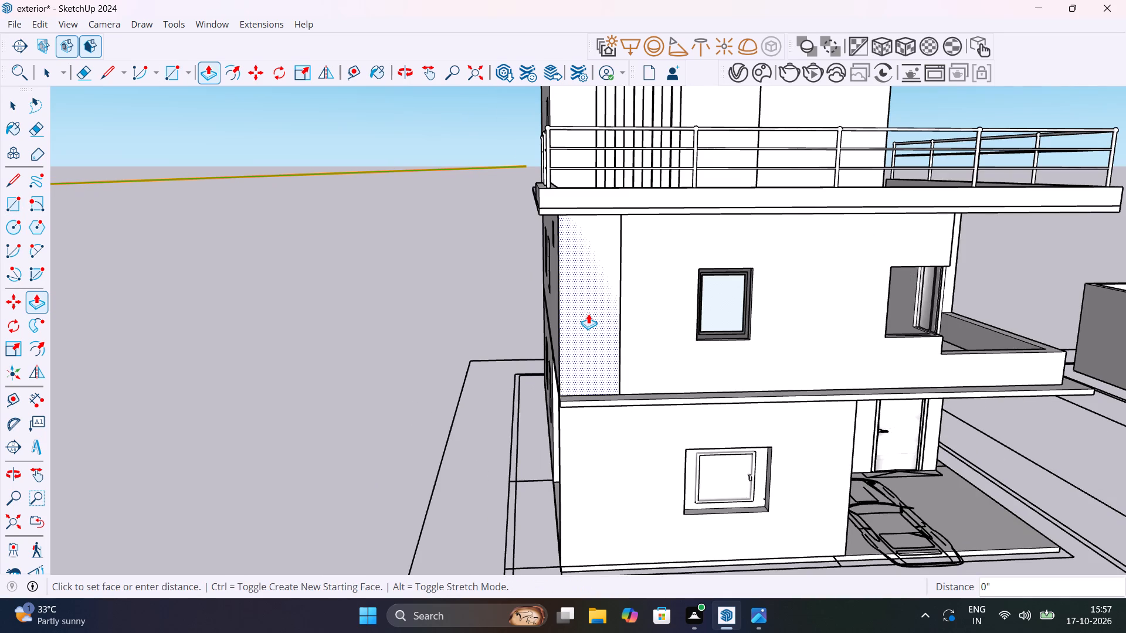
pyautogui.scroll(-1, 589, 315)
pyautogui.moveTo(602, 319); pyautogui.dragTo(782, 344, button='middle')
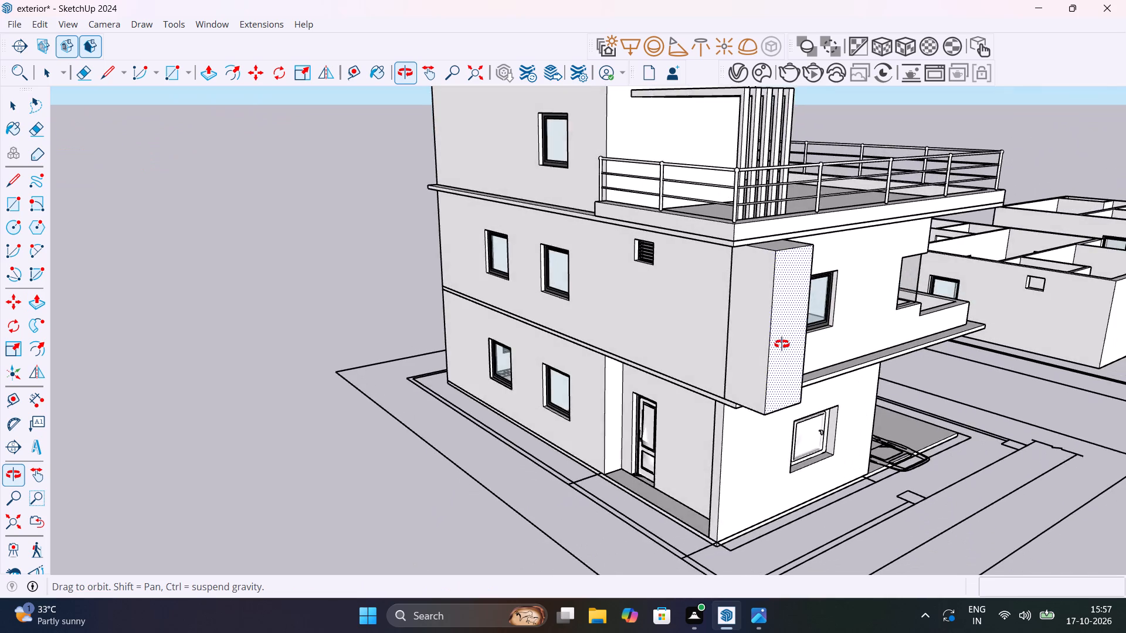
pyautogui.moveTo(782, 344); pyautogui.dragTo(793, 346, button='middle')
pyautogui.scroll(7, 754, 302)
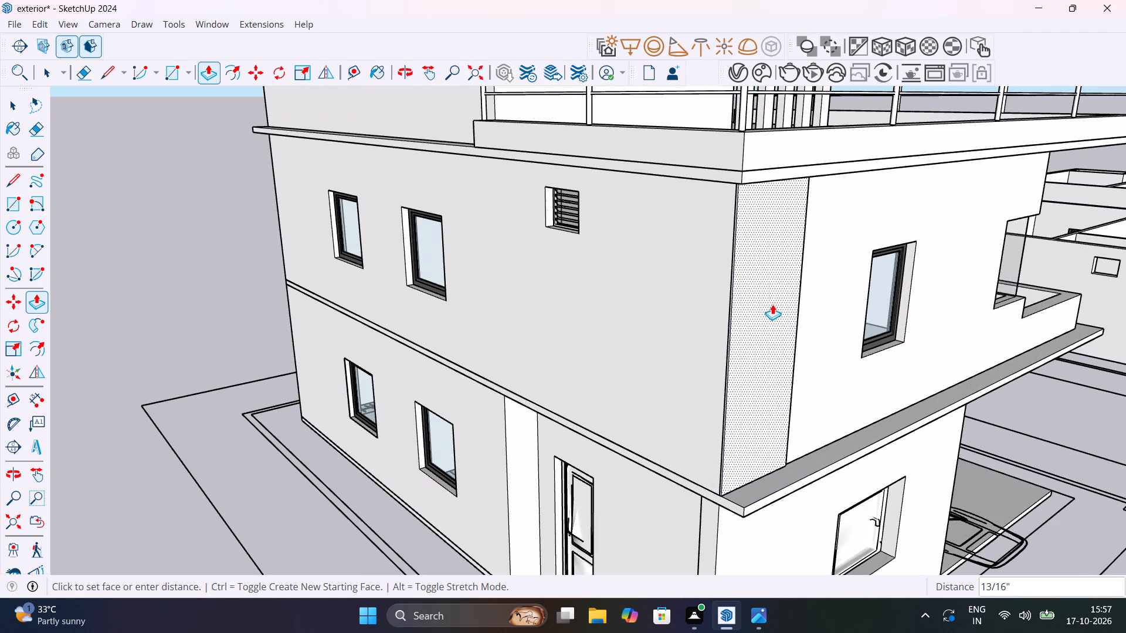
pyautogui.write('2mm')
pyautogui.press('Return')
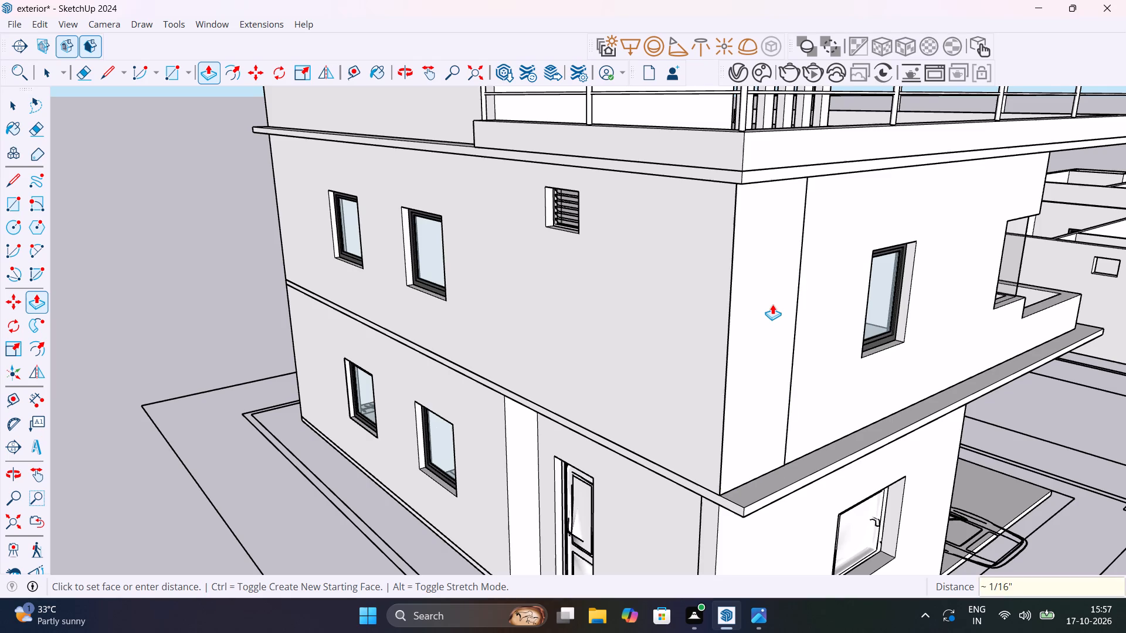
pyautogui.write('1"')
pyautogui.press('Return')
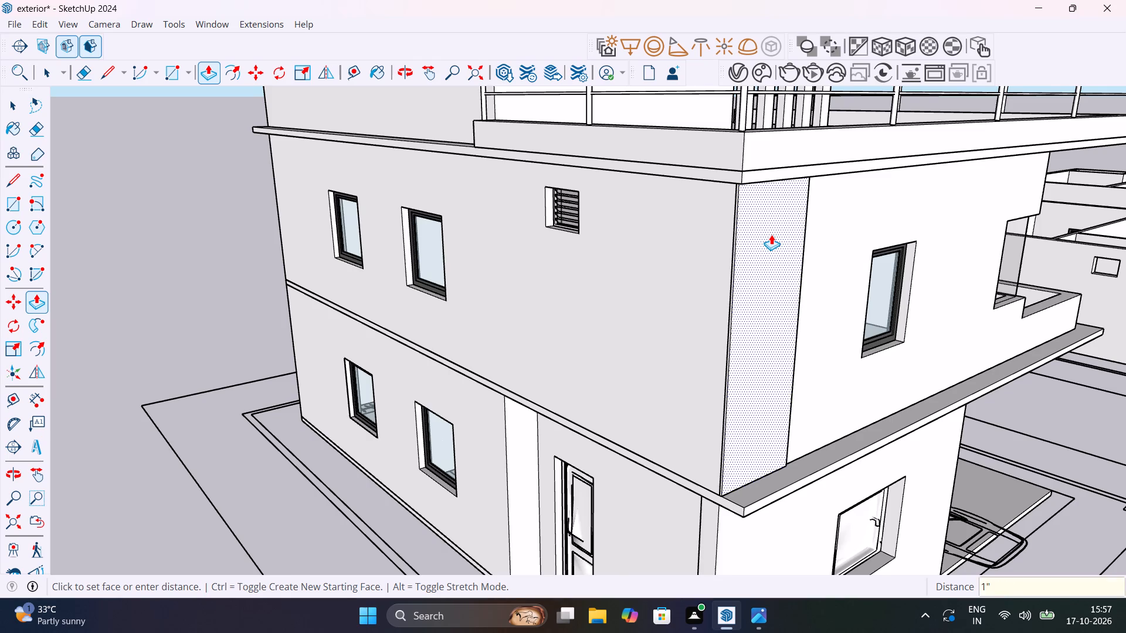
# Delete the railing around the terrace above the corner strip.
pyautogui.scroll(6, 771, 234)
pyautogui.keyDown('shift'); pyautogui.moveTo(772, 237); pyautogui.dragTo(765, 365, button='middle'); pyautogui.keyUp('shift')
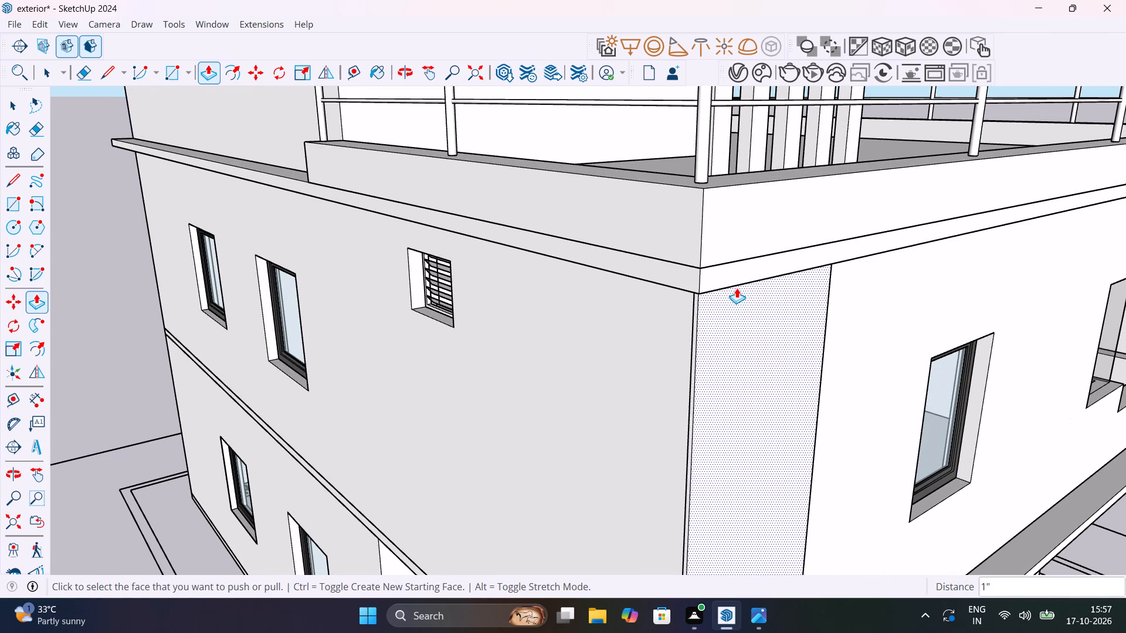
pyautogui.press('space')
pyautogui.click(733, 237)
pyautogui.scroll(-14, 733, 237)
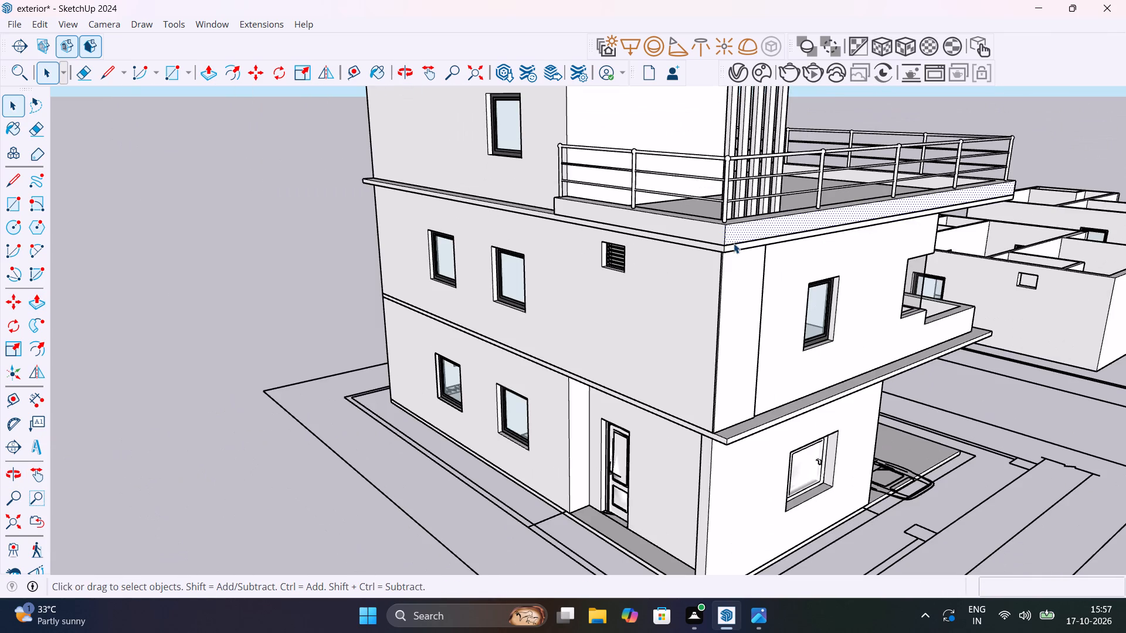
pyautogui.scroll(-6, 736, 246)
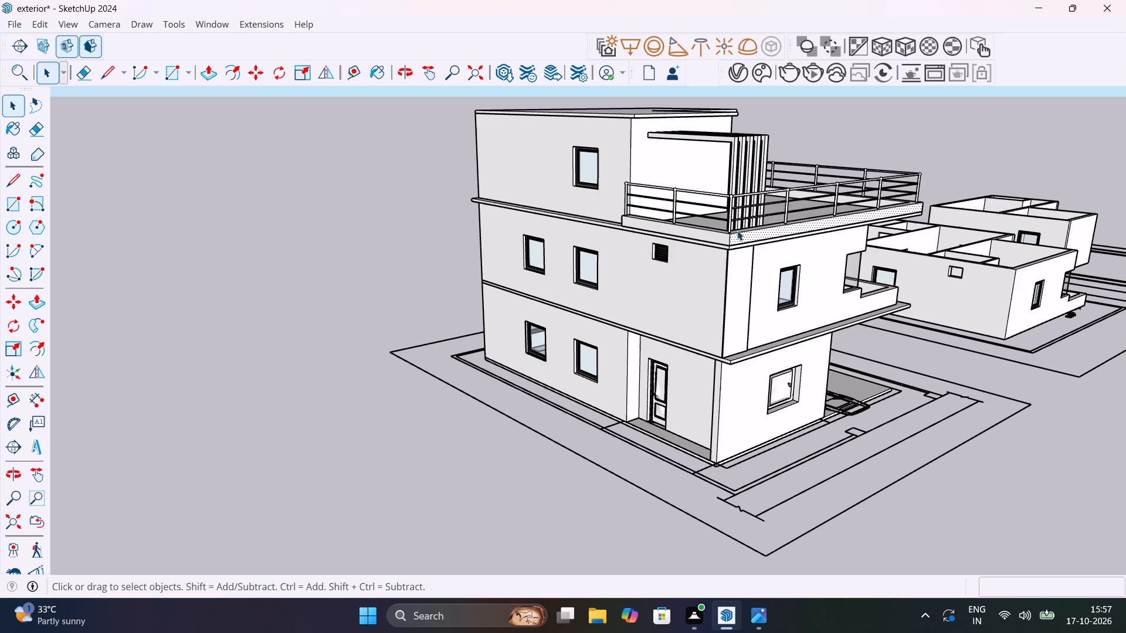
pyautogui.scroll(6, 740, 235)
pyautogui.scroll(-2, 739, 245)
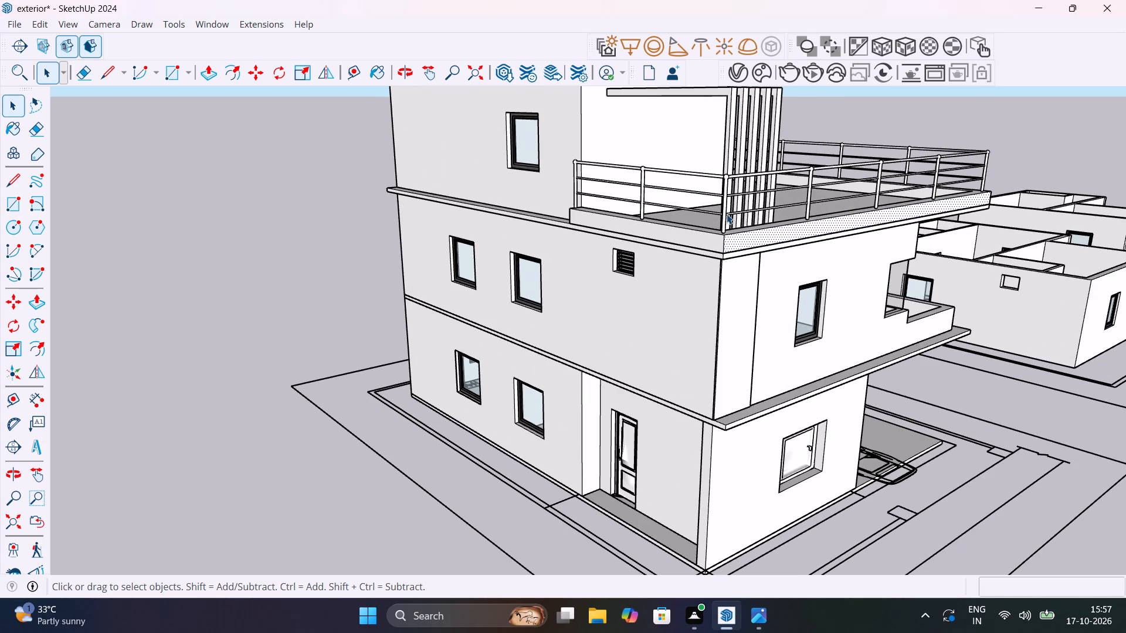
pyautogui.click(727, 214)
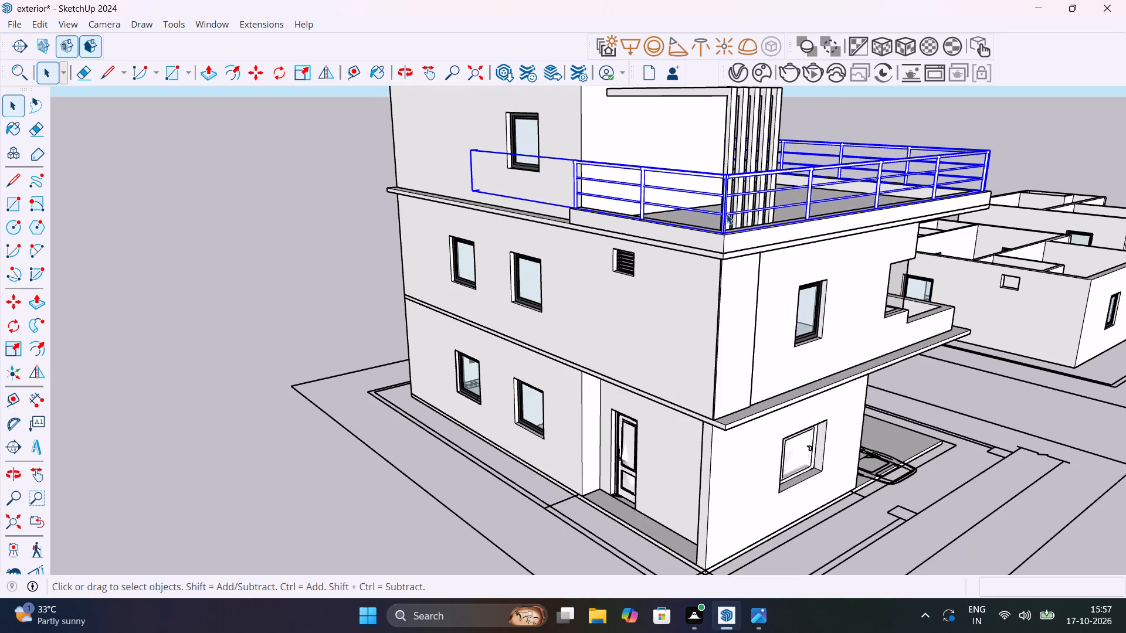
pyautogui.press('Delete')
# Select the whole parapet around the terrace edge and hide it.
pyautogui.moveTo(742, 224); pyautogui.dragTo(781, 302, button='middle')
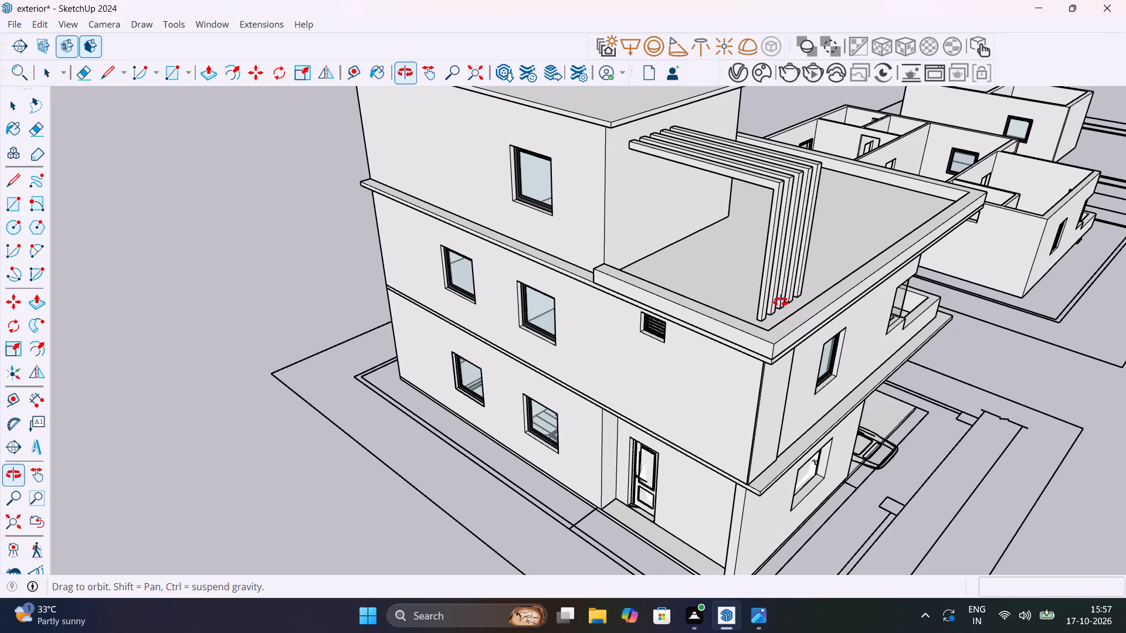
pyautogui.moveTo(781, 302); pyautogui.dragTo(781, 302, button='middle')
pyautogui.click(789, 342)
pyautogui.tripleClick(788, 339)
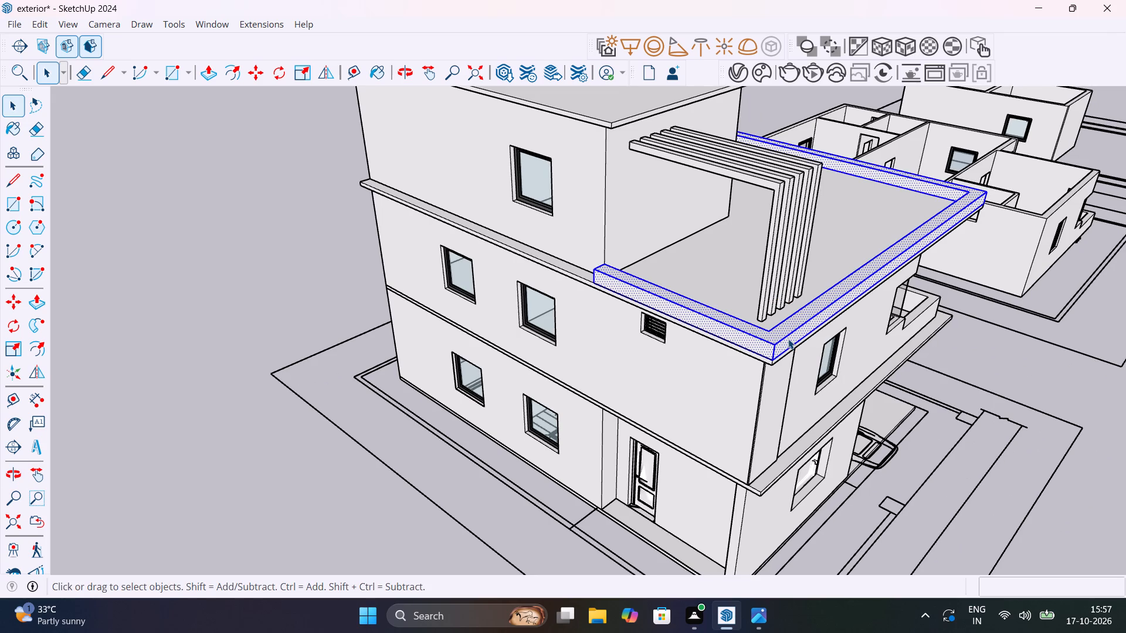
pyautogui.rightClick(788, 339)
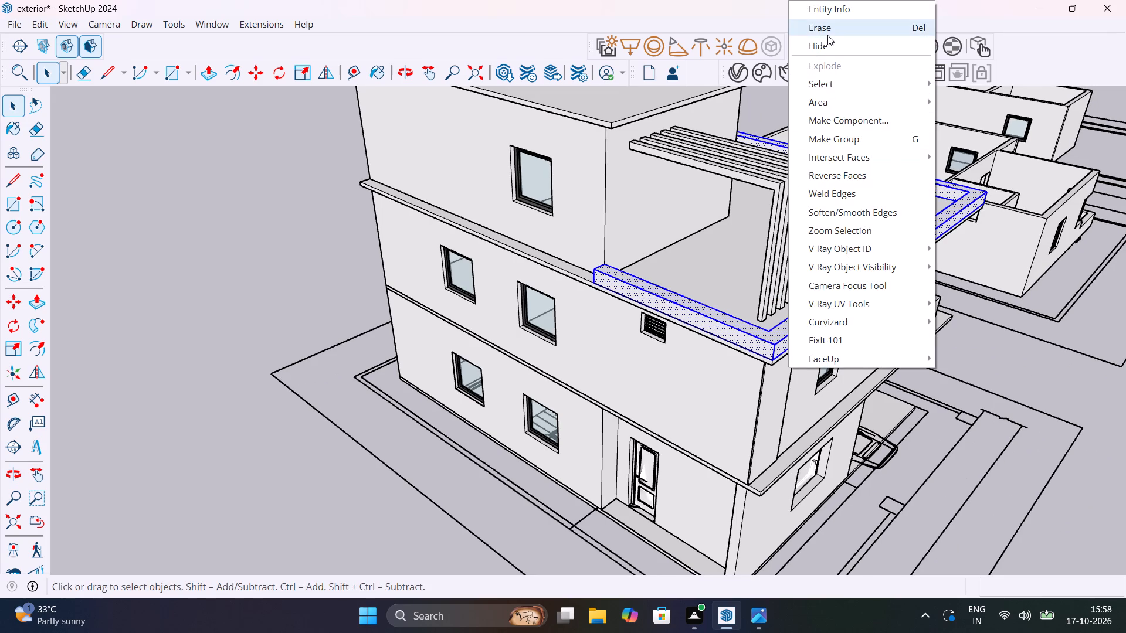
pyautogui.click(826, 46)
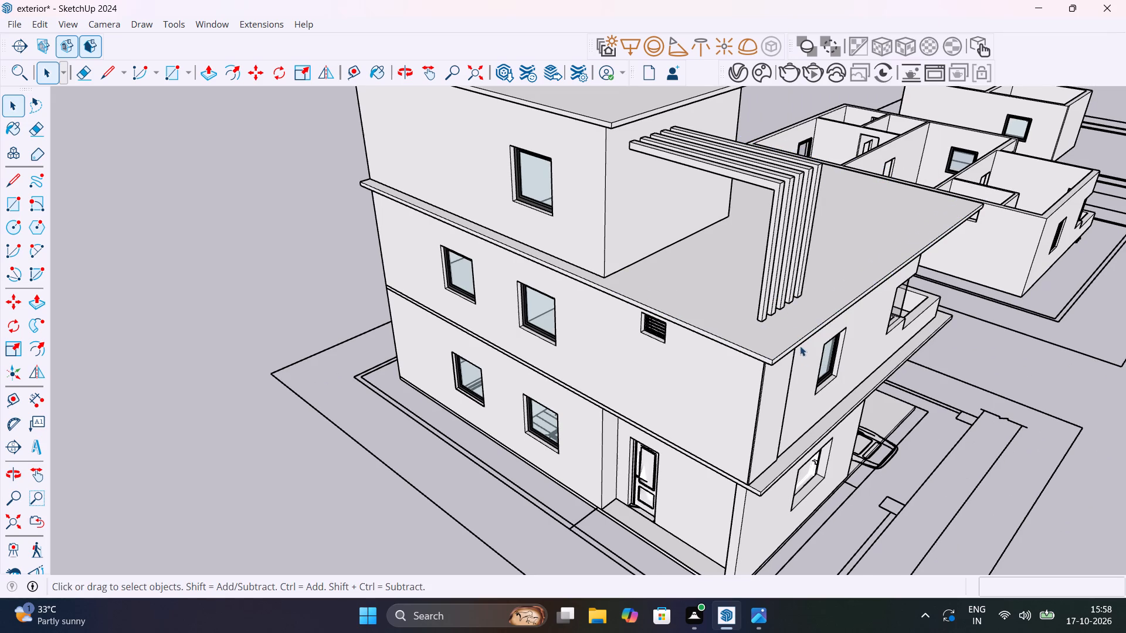
# Examine the corner strip and how it meets the terrace slab overhang and the side wall.
pyautogui.moveTo(802, 365); pyautogui.dragTo(683, 249, button='middle')
pyautogui.scroll(8, 631, 217)
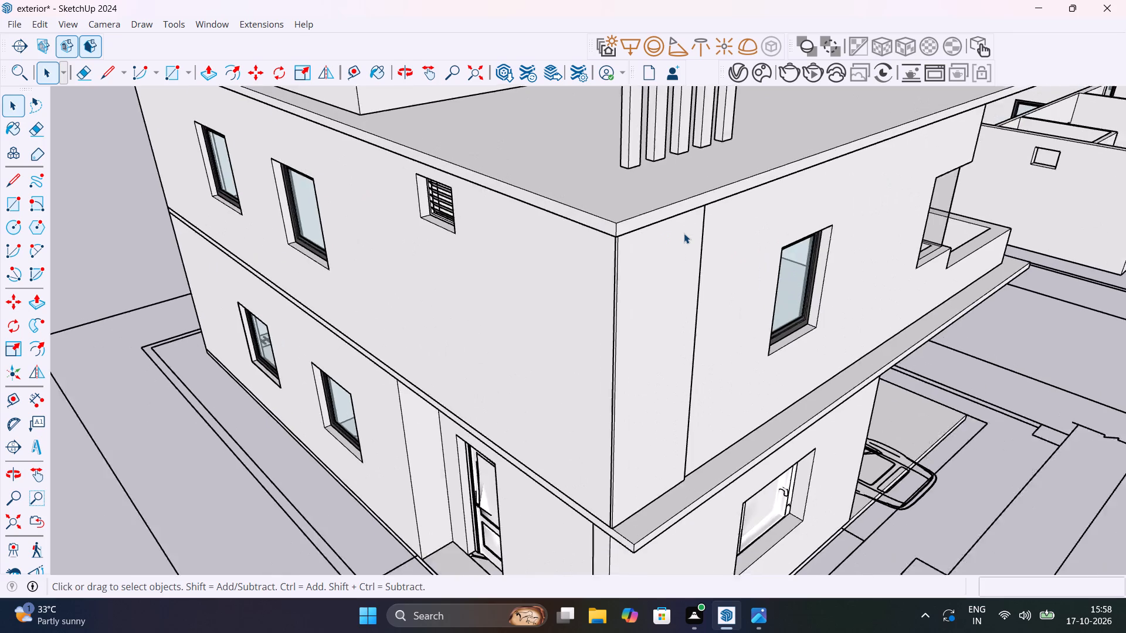
pyautogui.scroll(1, 684, 233)
pyautogui.moveTo(677, 239); pyautogui.dragTo(804, 145, button='middle')
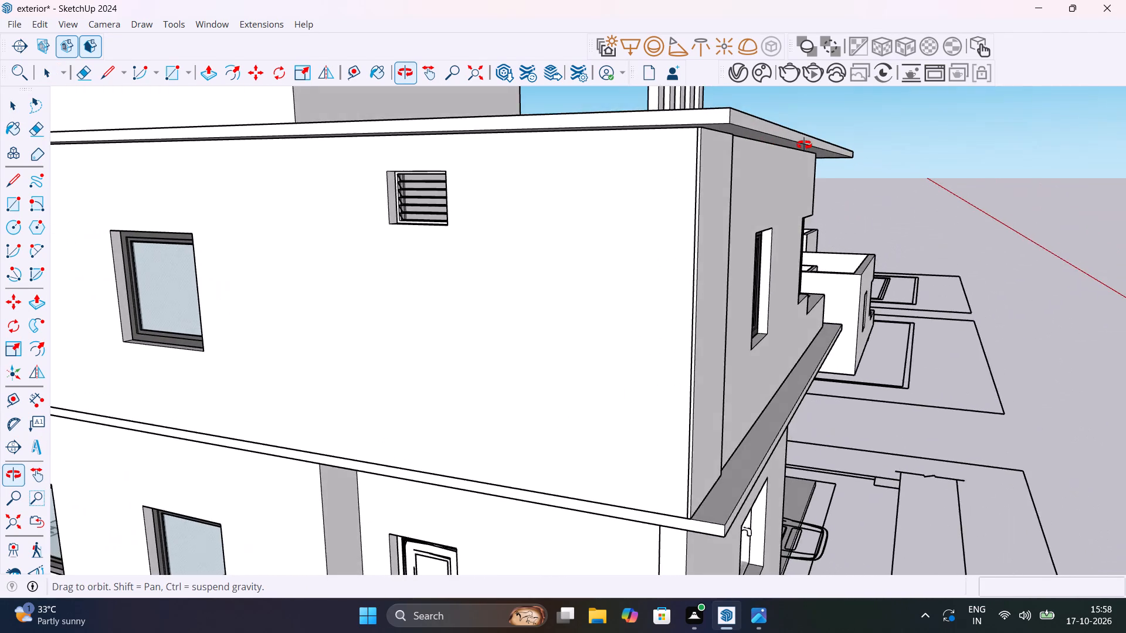
pyautogui.moveTo(804, 145); pyautogui.dragTo(737, 189, button='middle')
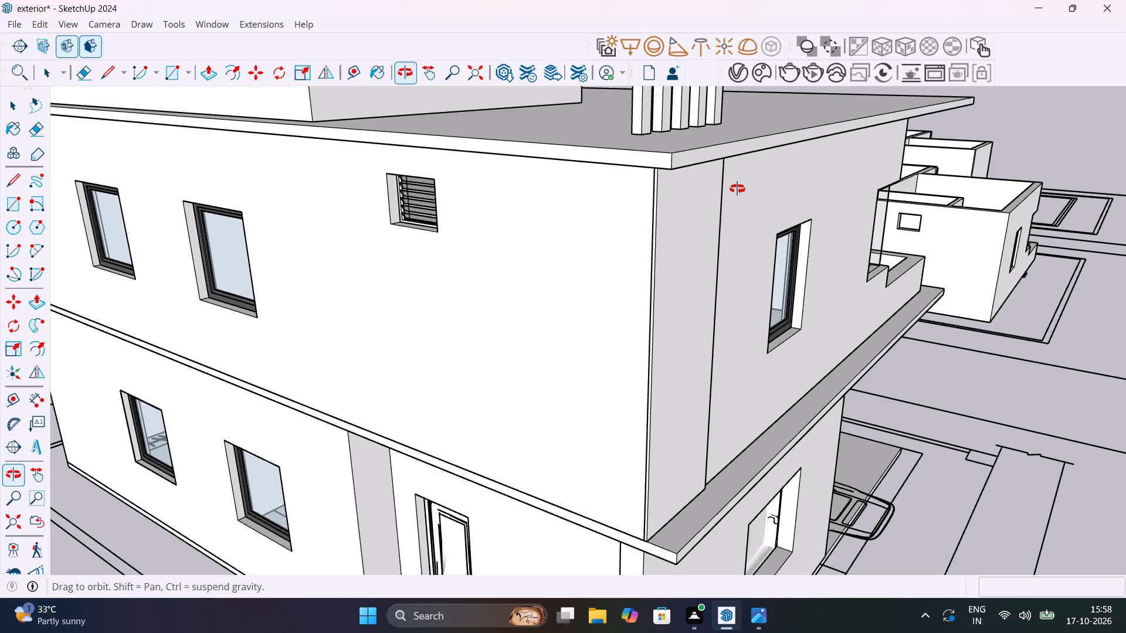
pyautogui.moveTo(737, 189); pyautogui.dragTo(681, 200, button='middle')
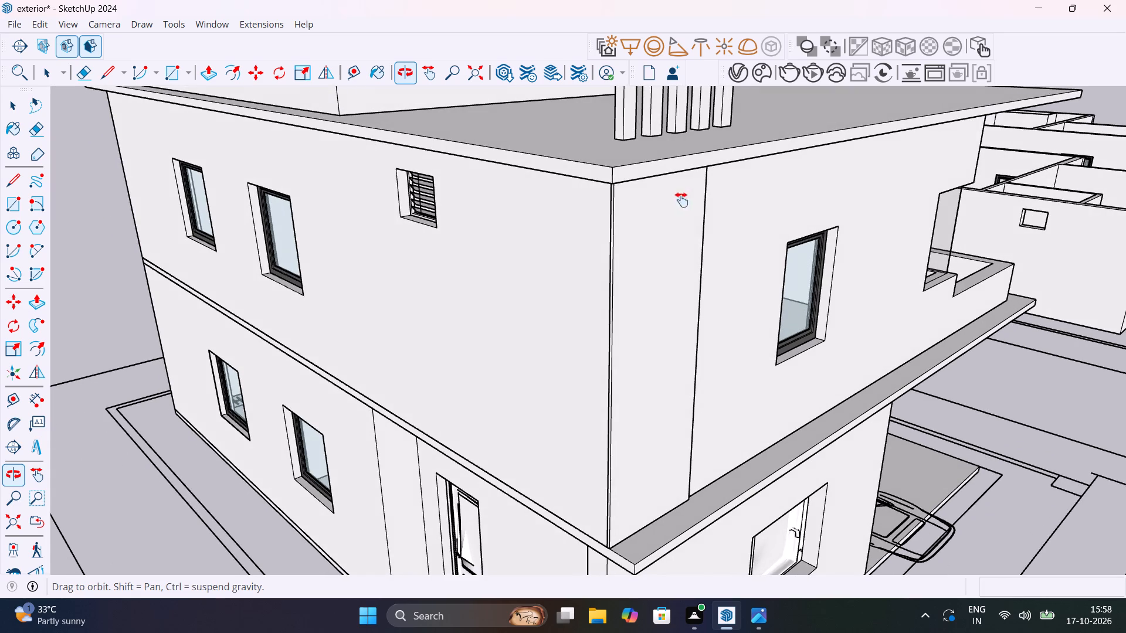
pyautogui.moveTo(681, 200); pyautogui.dragTo(764, 261, button='middle')
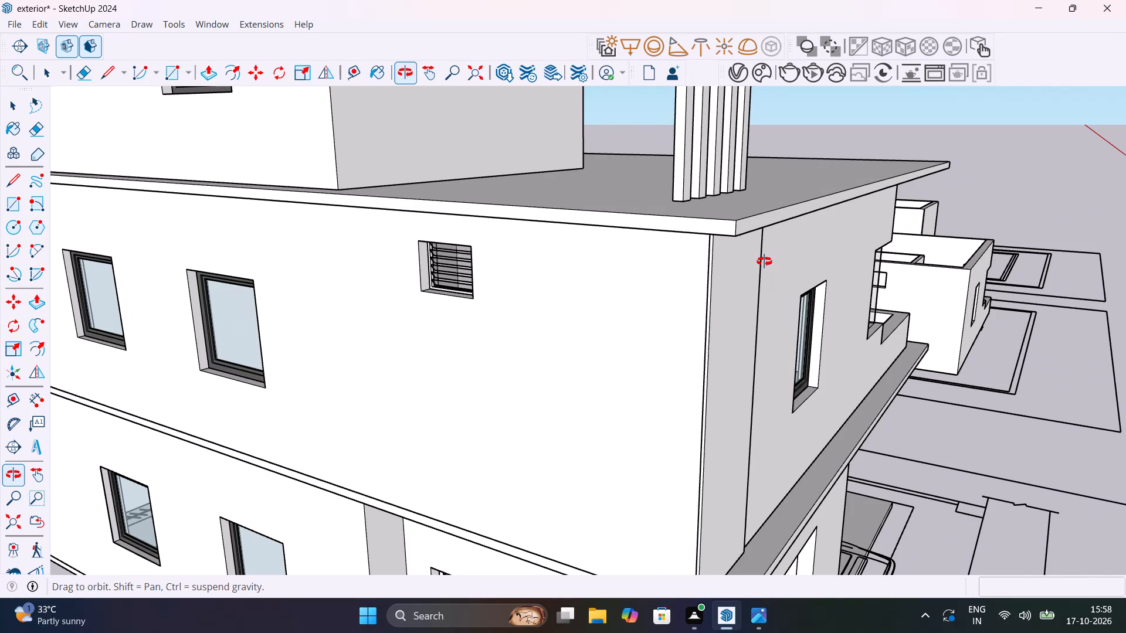
pyautogui.moveTo(764, 261); pyautogui.dragTo(761, 262, button='middle')
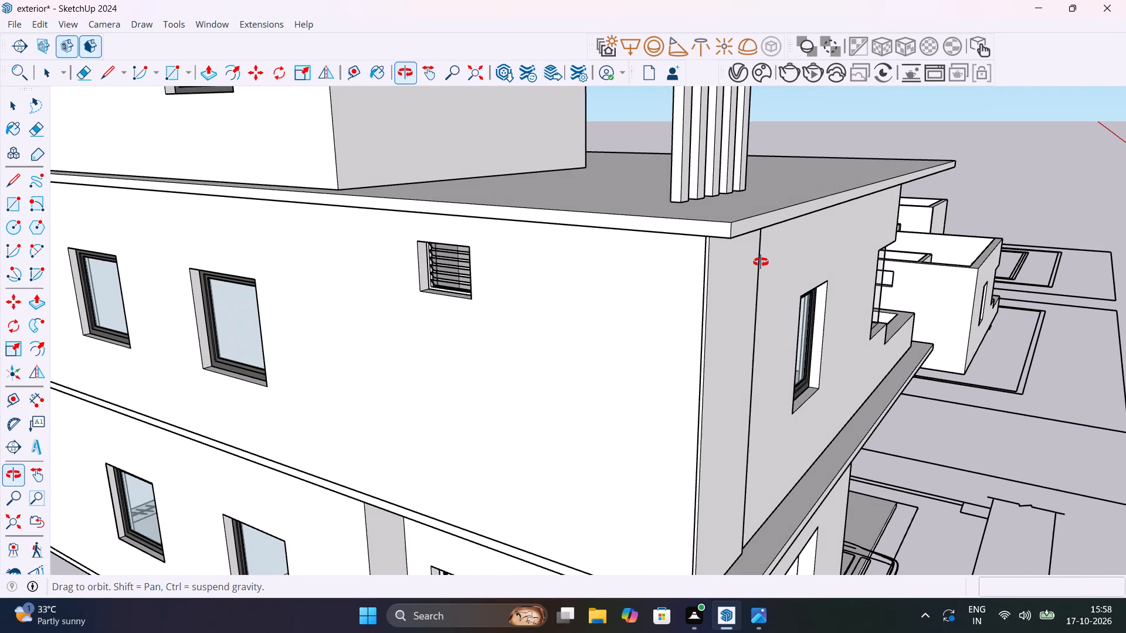
pyautogui.moveTo(761, 262); pyautogui.dragTo(717, 264, button='middle')
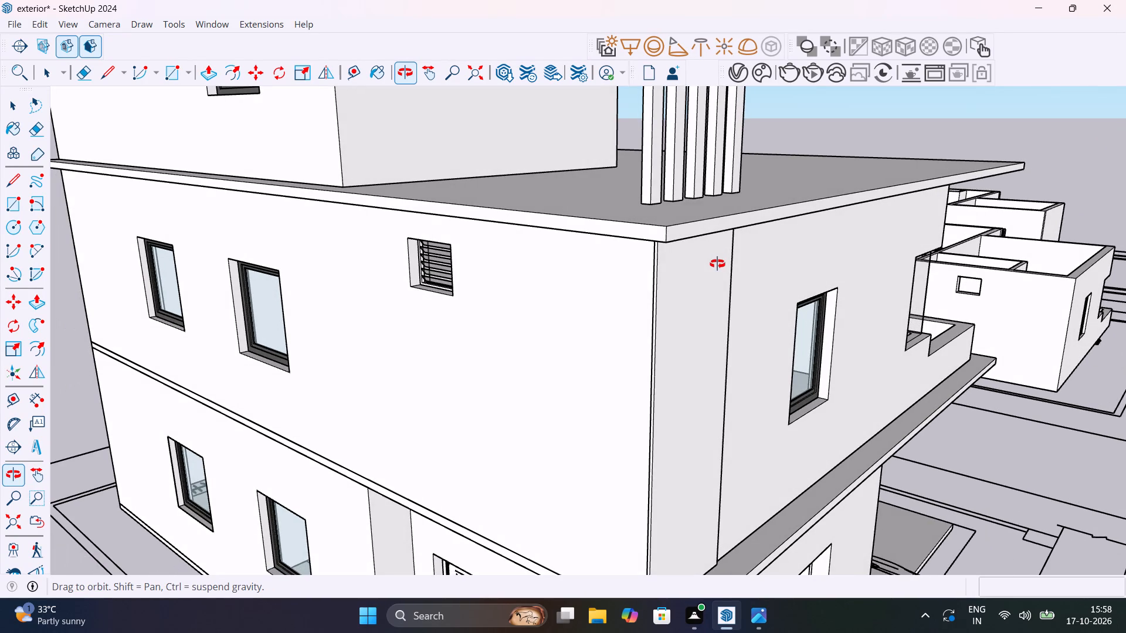
pyautogui.moveTo(717, 264); pyautogui.dragTo(666, 268, button='middle')
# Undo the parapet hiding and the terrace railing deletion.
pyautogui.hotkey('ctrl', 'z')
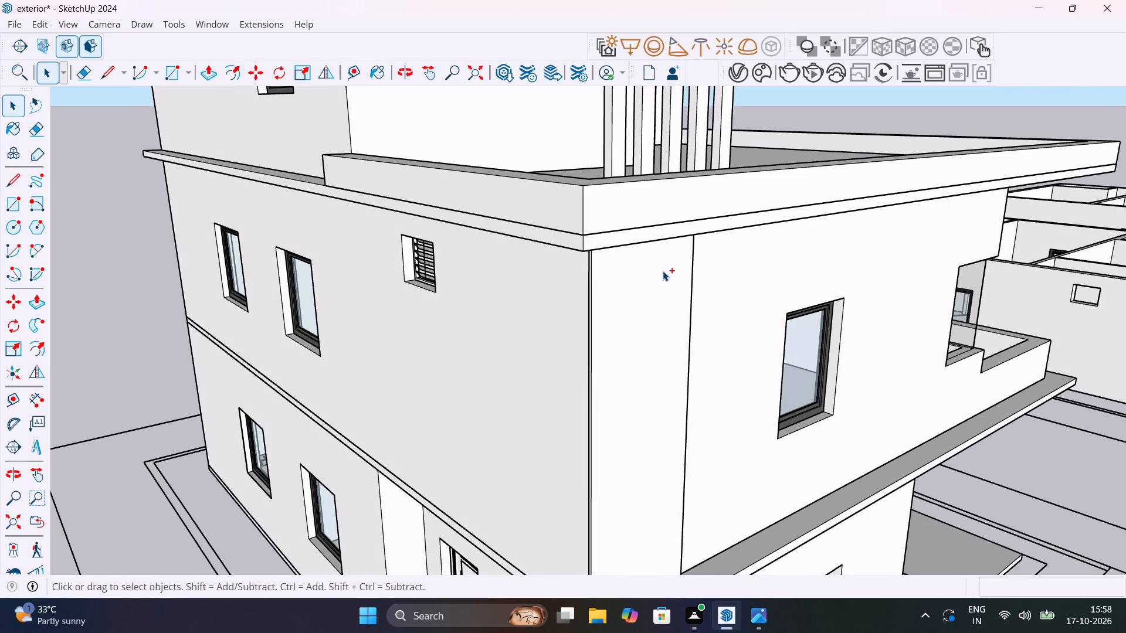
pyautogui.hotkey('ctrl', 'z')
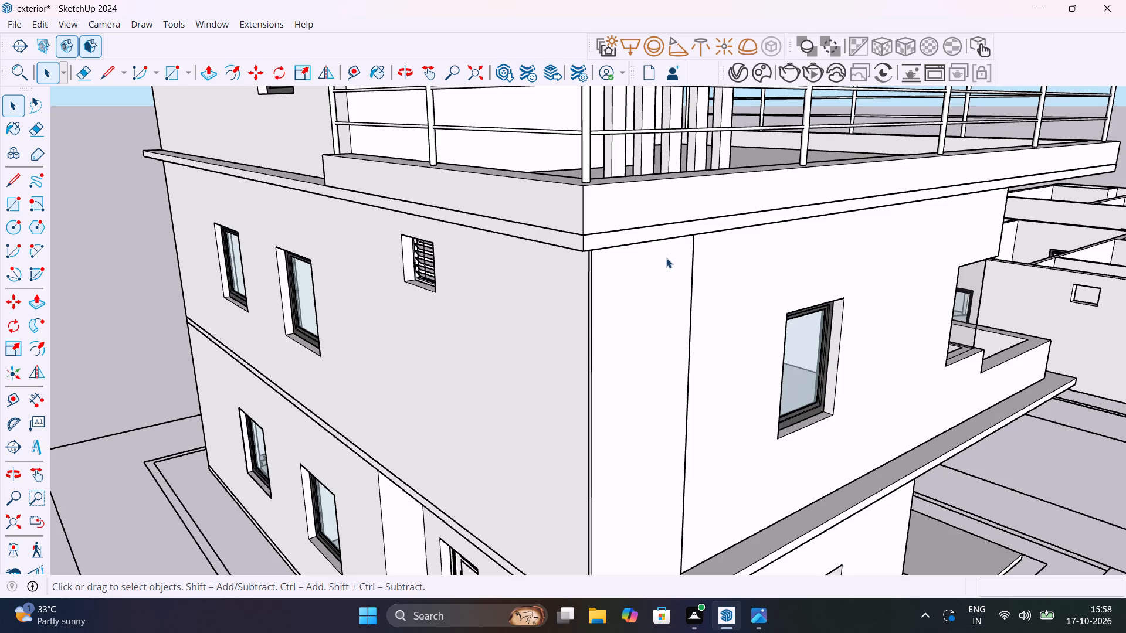
# Delete the raised vertical strip at the first-floor wall corner, including its face and connected edges.
pyautogui.moveTo(667, 258); pyautogui.dragTo(603, 322, button='middle')
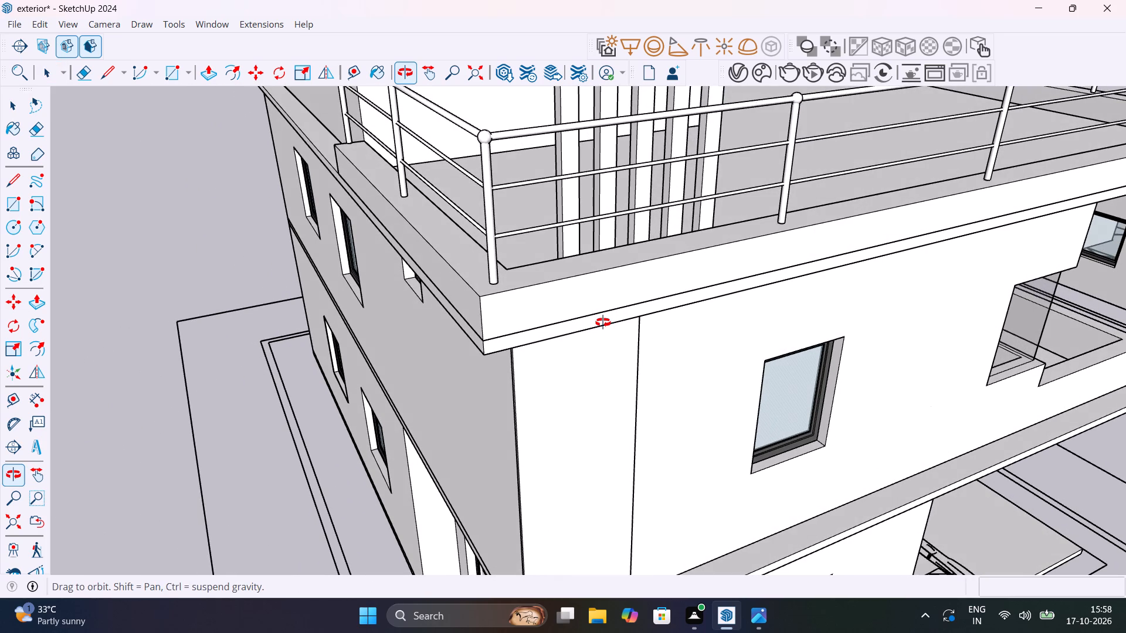
pyautogui.moveTo(603, 322); pyautogui.dragTo(680, 179, button='middle')
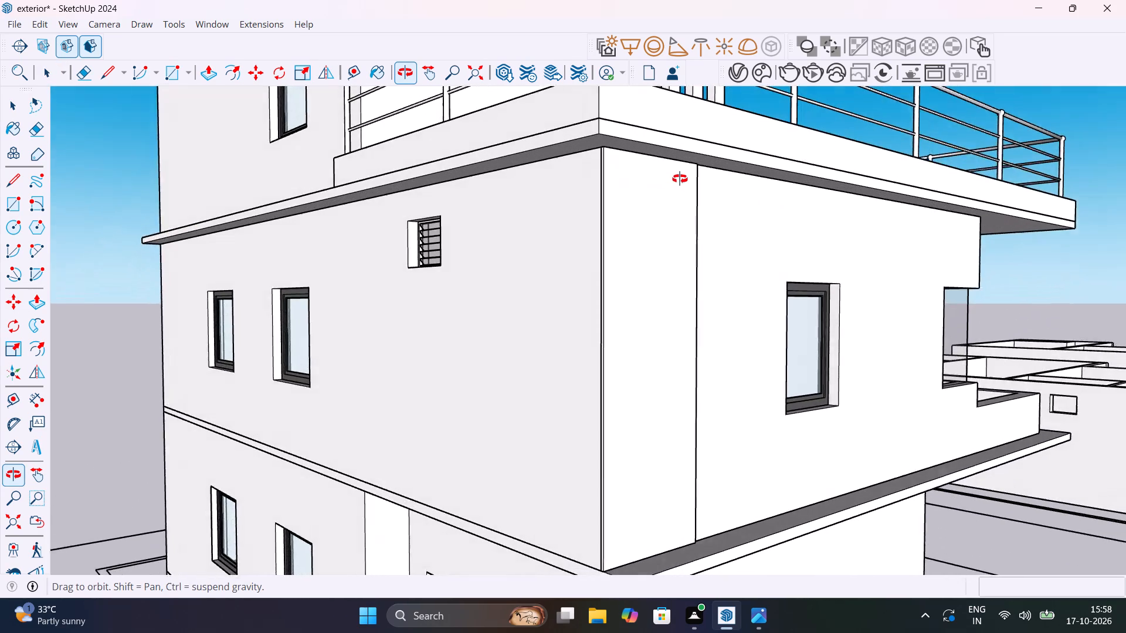
pyautogui.moveTo(680, 179); pyautogui.dragTo(681, 182, button='middle')
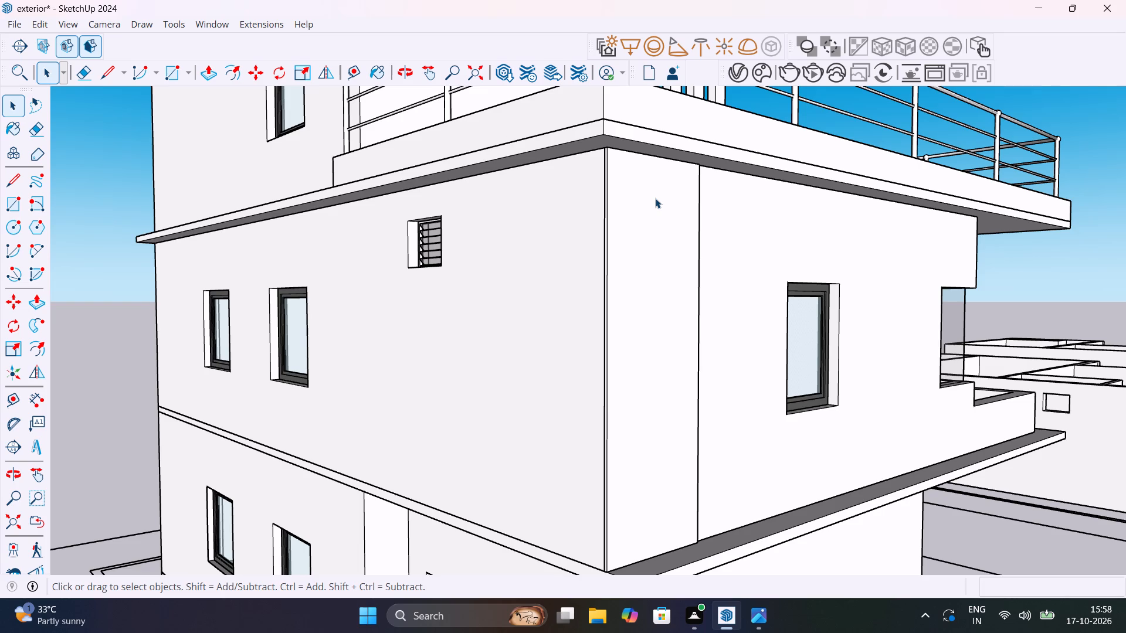
pyautogui.click(655, 198)
pyautogui.doubleClick(655, 198)
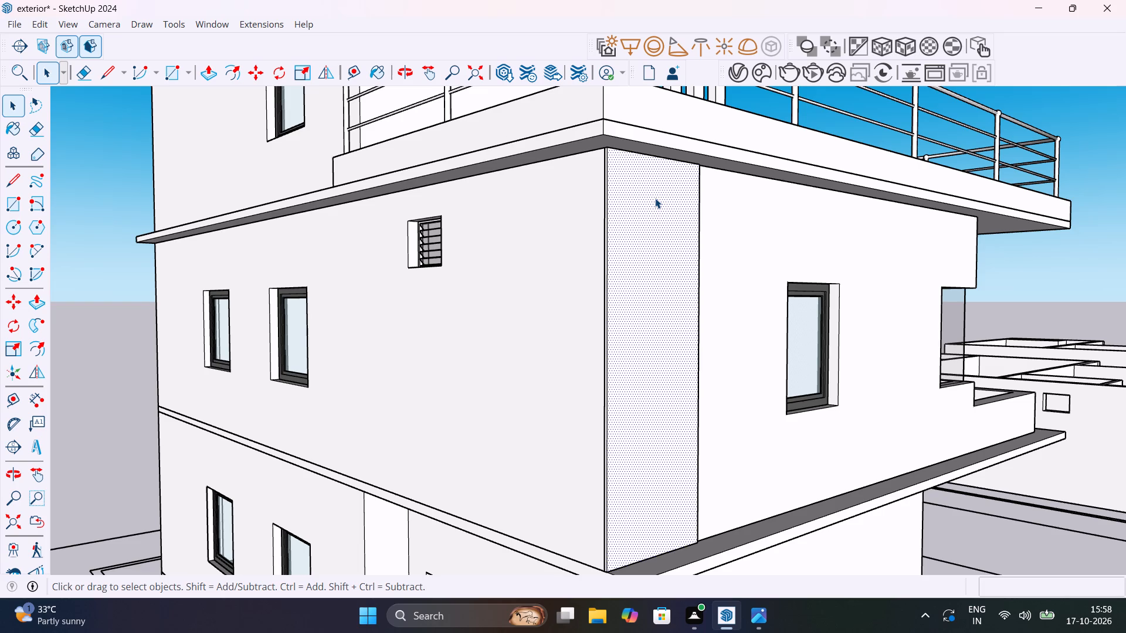
pyautogui.doubleClick(655, 198)
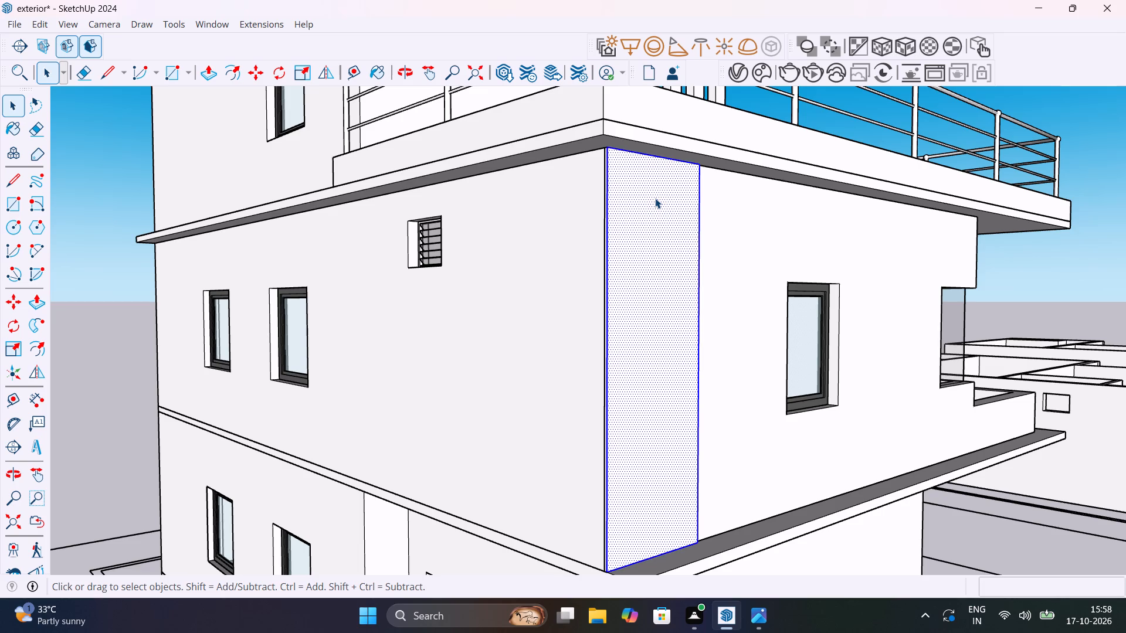
pyautogui.doubleClick(655, 198)
pyautogui.press('Delete')
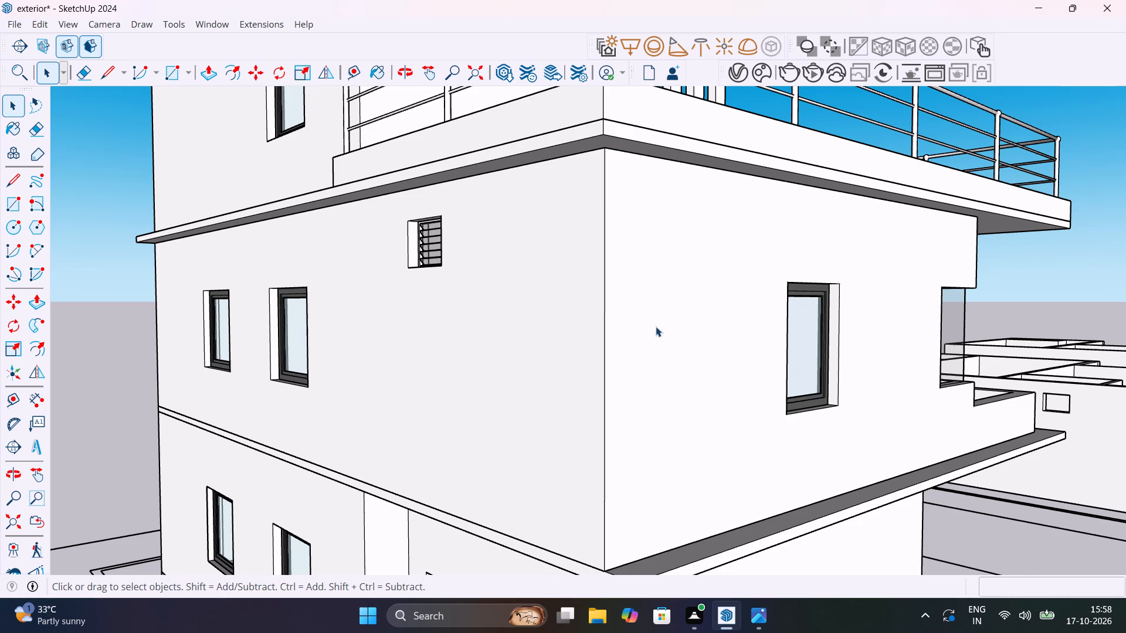
# Draw a rectangle about 2' 6" by 1 3/4" on top of the floor-level ledge, starting at the wall corner and running along the wall.
pyautogui.scroll(-5, 656, 326)
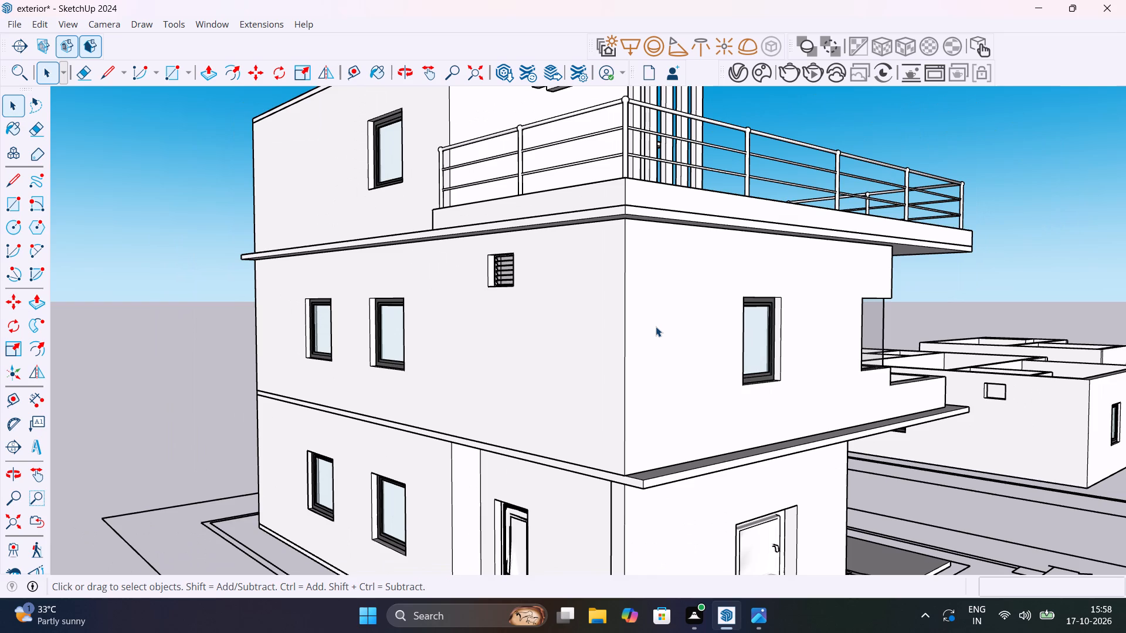
pyautogui.scroll(5, 646, 475)
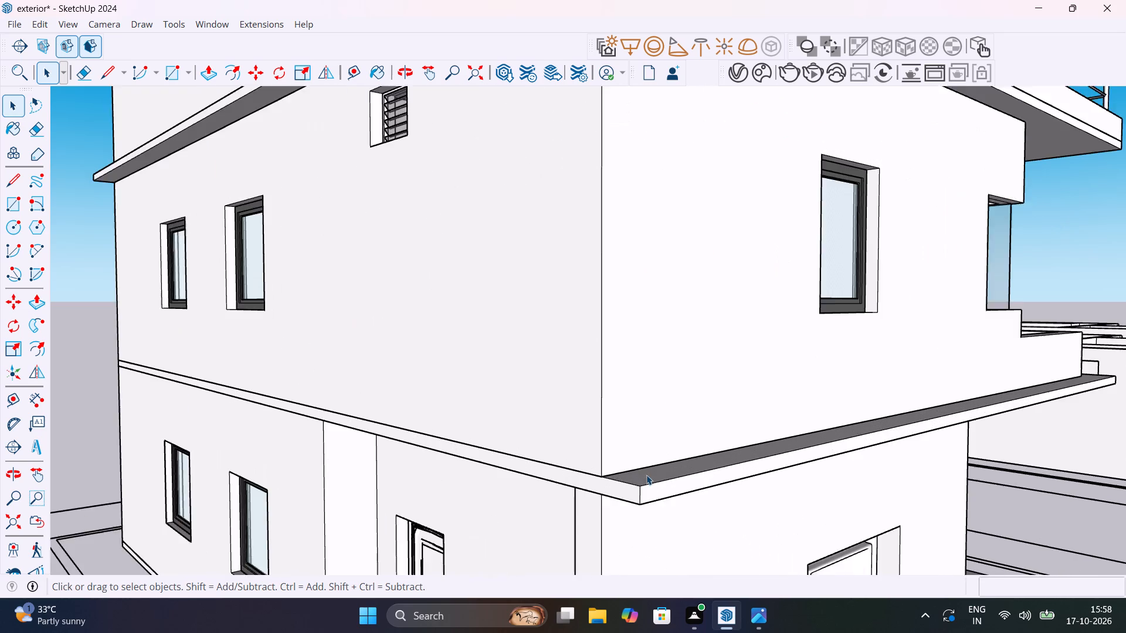
pyautogui.scroll(3, 646, 475)
pyautogui.moveTo(646, 474); pyautogui.dragTo(520, 441, button='middle')
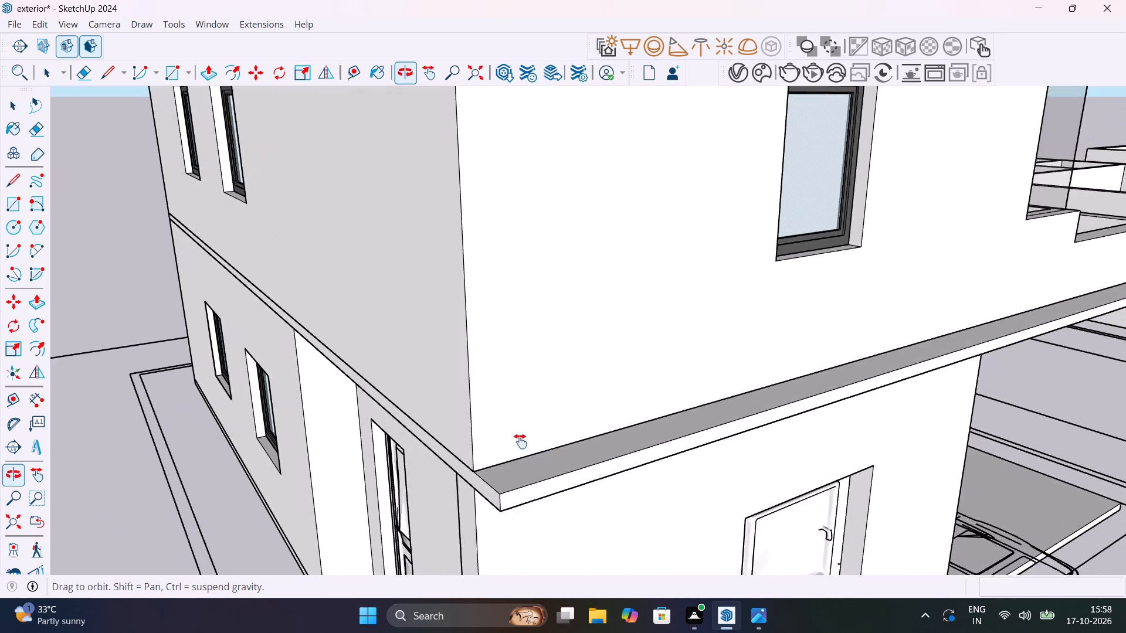
pyautogui.moveTo(520, 441); pyautogui.dragTo(491, 512, button='middle')
pyautogui.scroll(7, 455, 509)
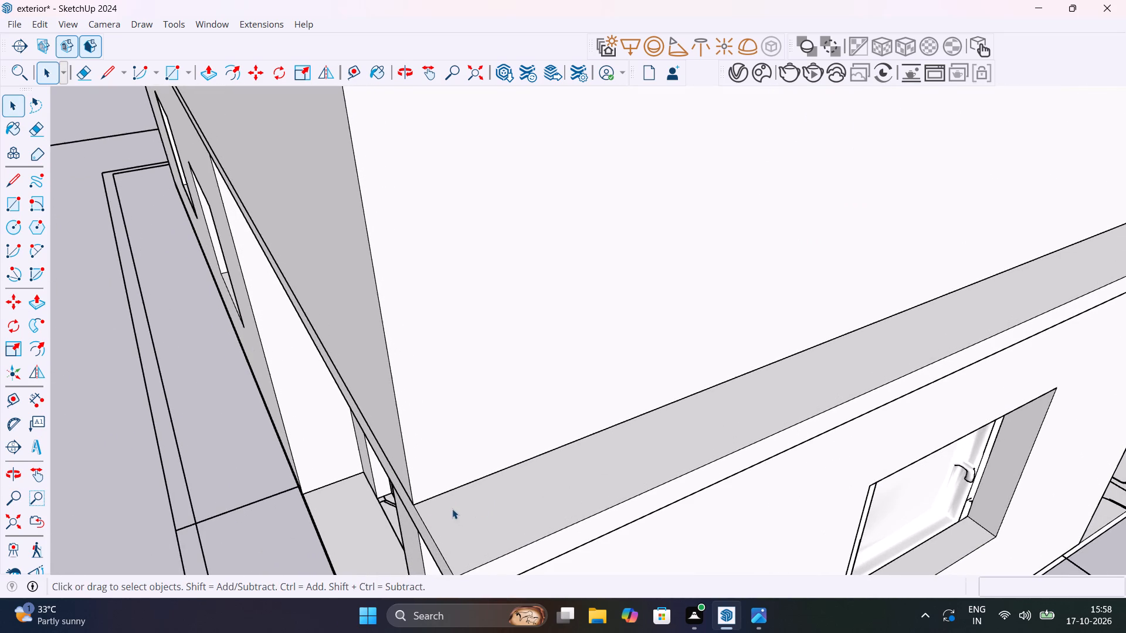
pyautogui.press('r')
pyautogui.click(419, 503)
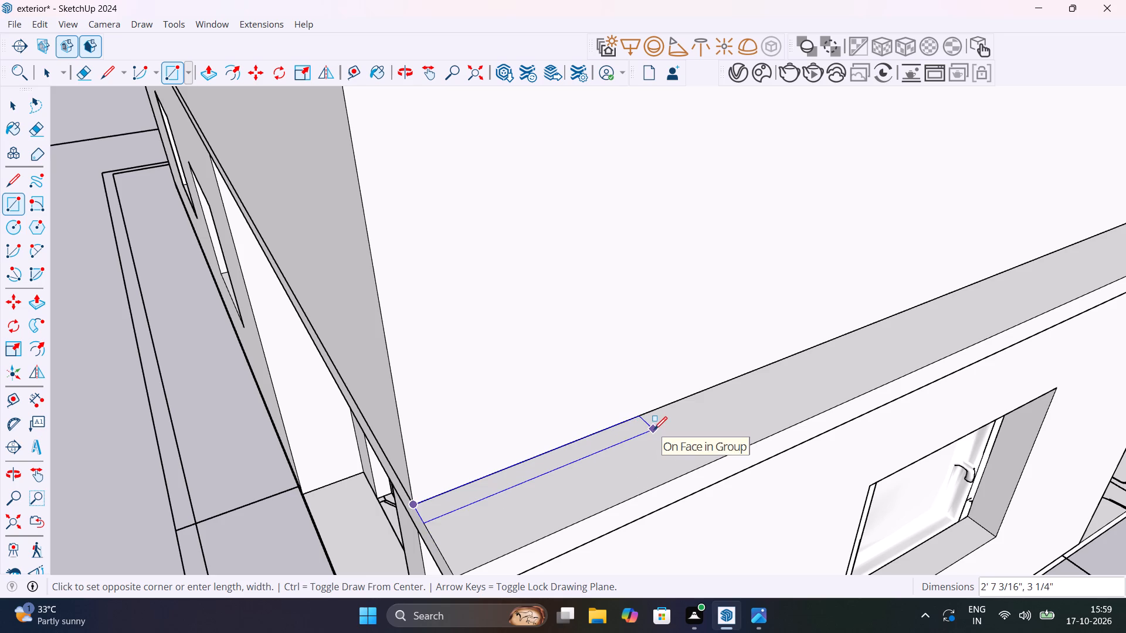
pyautogui.scroll(7, 641, 428)
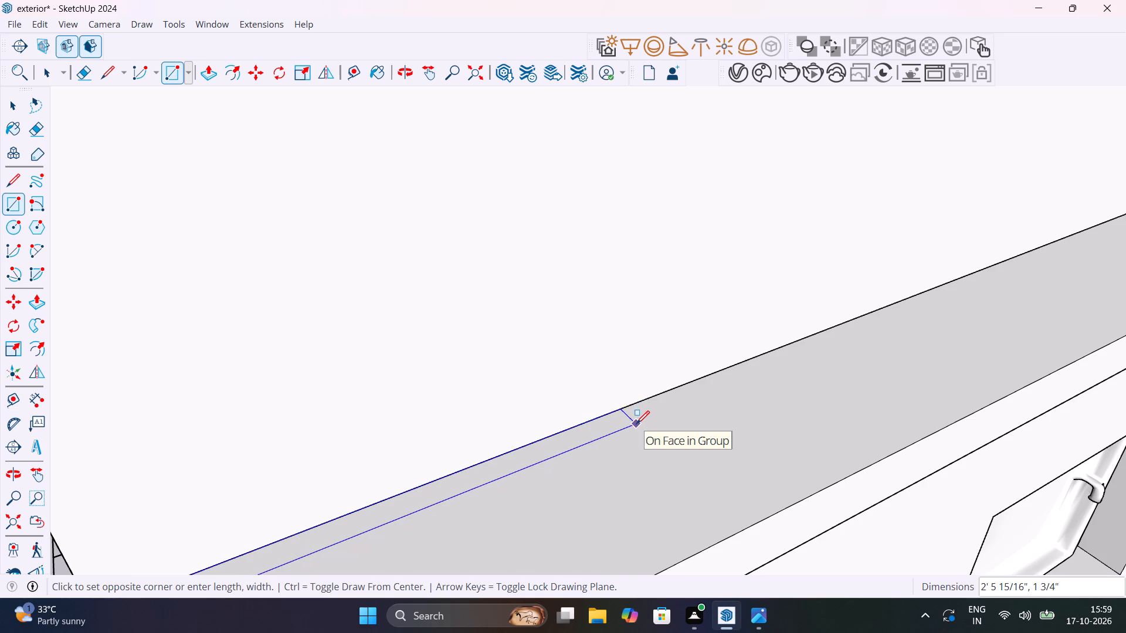
pyautogui.click(636, 424)
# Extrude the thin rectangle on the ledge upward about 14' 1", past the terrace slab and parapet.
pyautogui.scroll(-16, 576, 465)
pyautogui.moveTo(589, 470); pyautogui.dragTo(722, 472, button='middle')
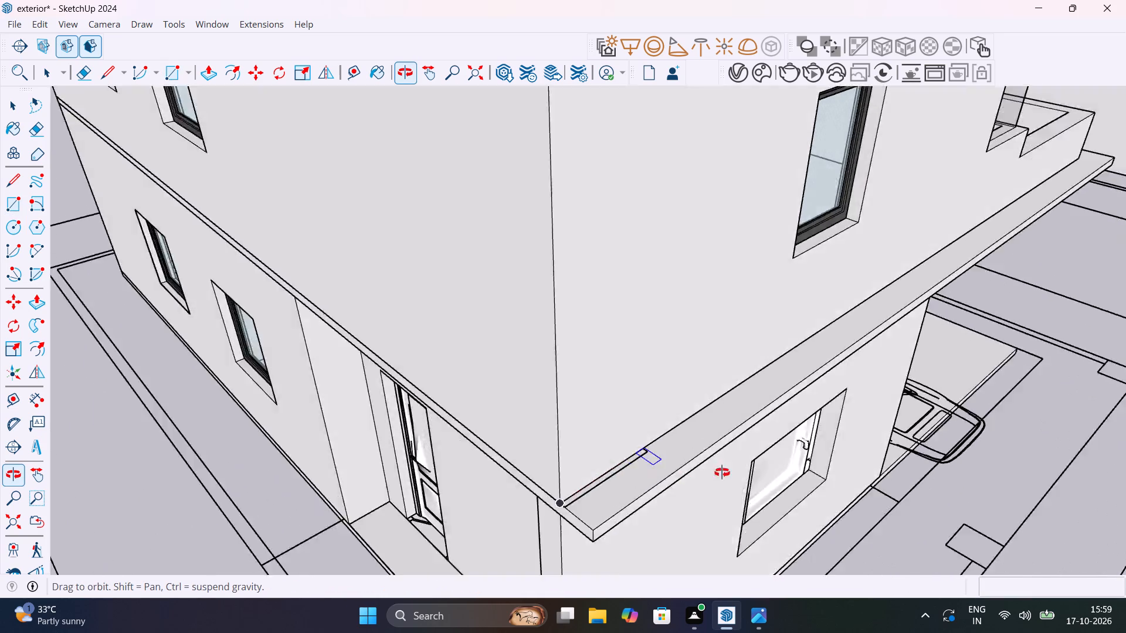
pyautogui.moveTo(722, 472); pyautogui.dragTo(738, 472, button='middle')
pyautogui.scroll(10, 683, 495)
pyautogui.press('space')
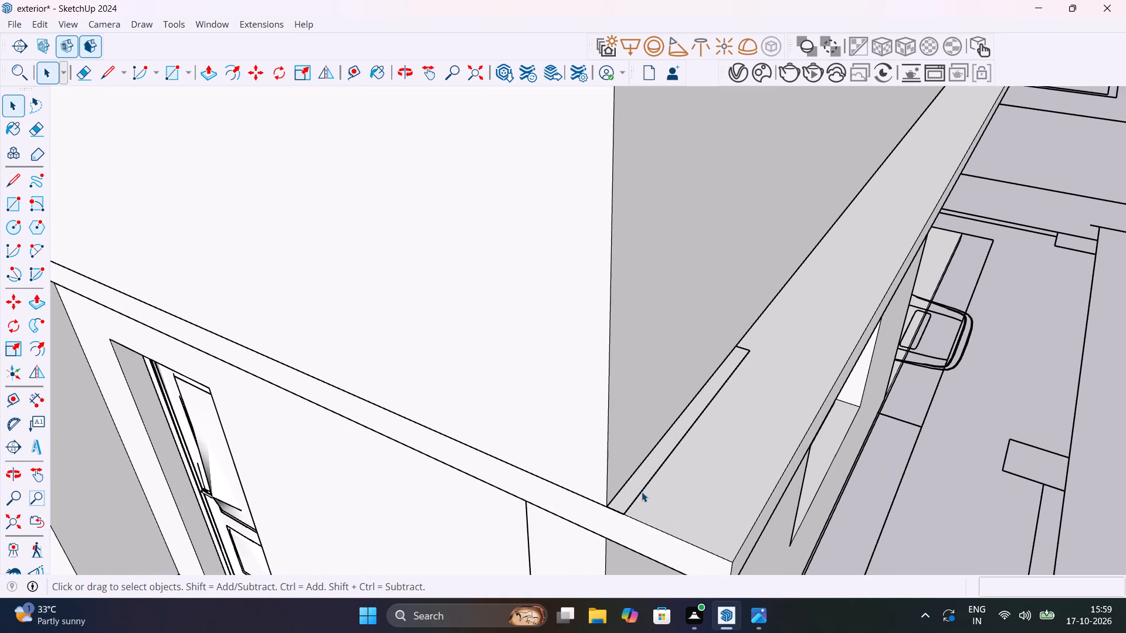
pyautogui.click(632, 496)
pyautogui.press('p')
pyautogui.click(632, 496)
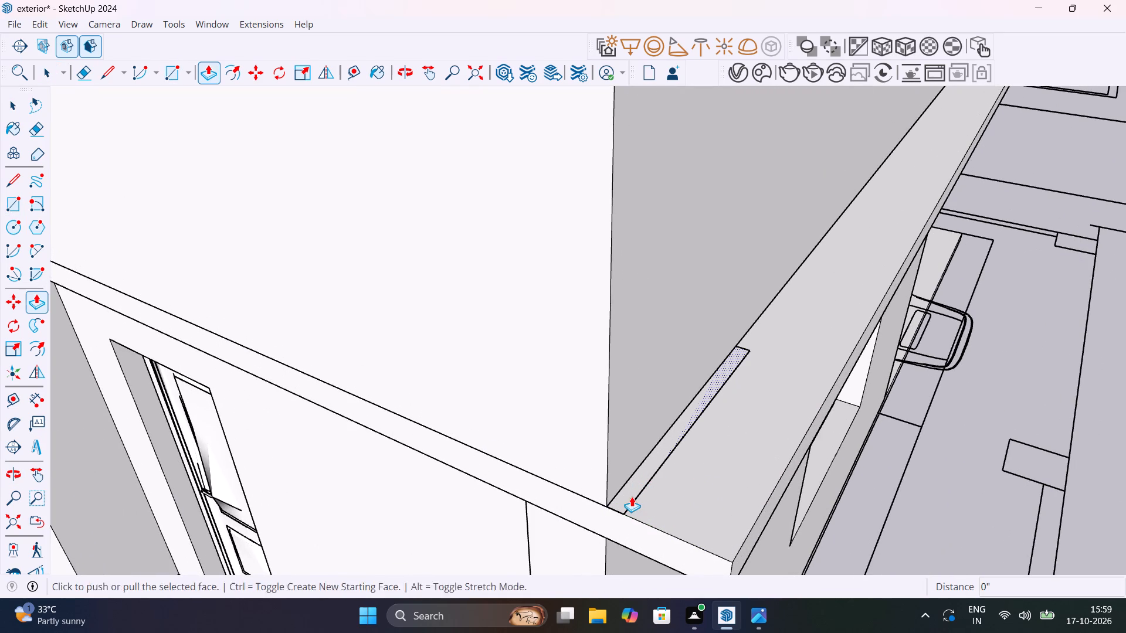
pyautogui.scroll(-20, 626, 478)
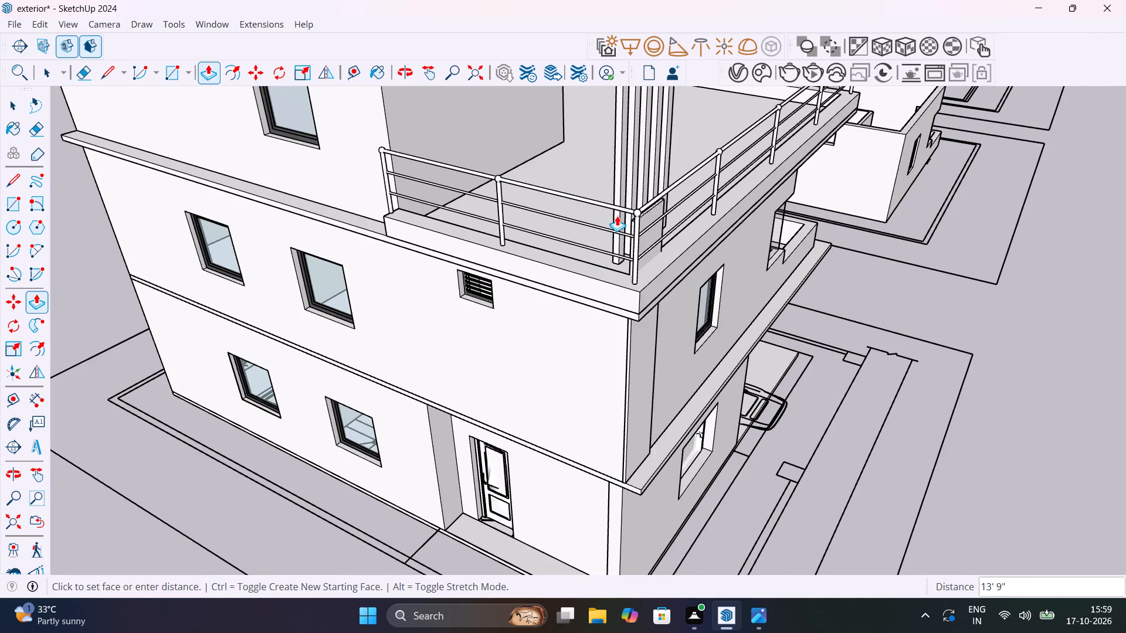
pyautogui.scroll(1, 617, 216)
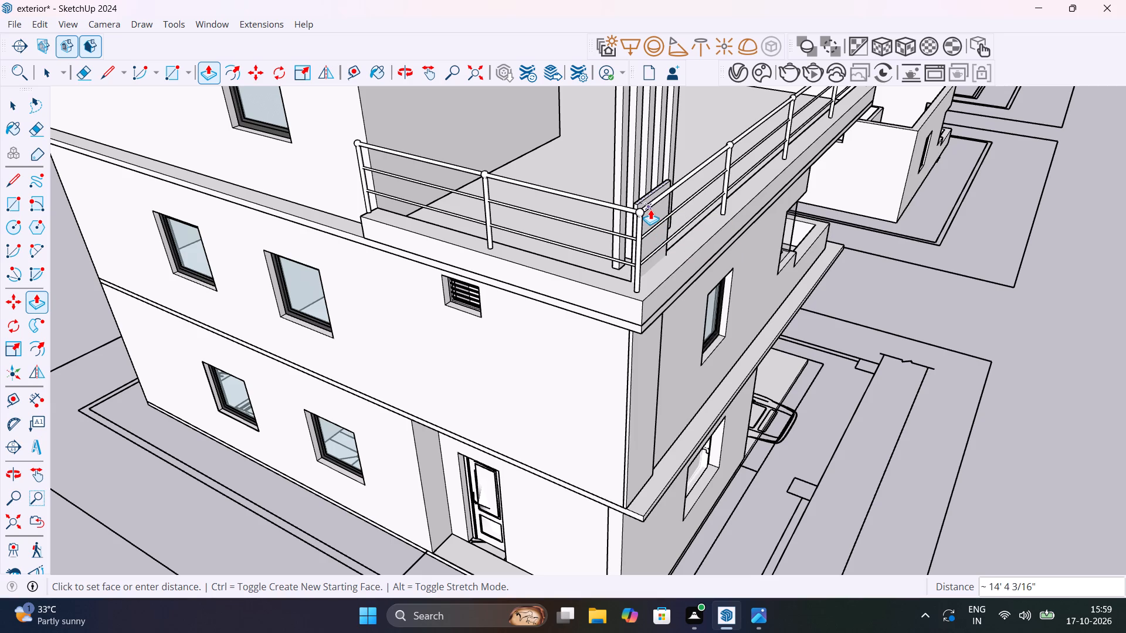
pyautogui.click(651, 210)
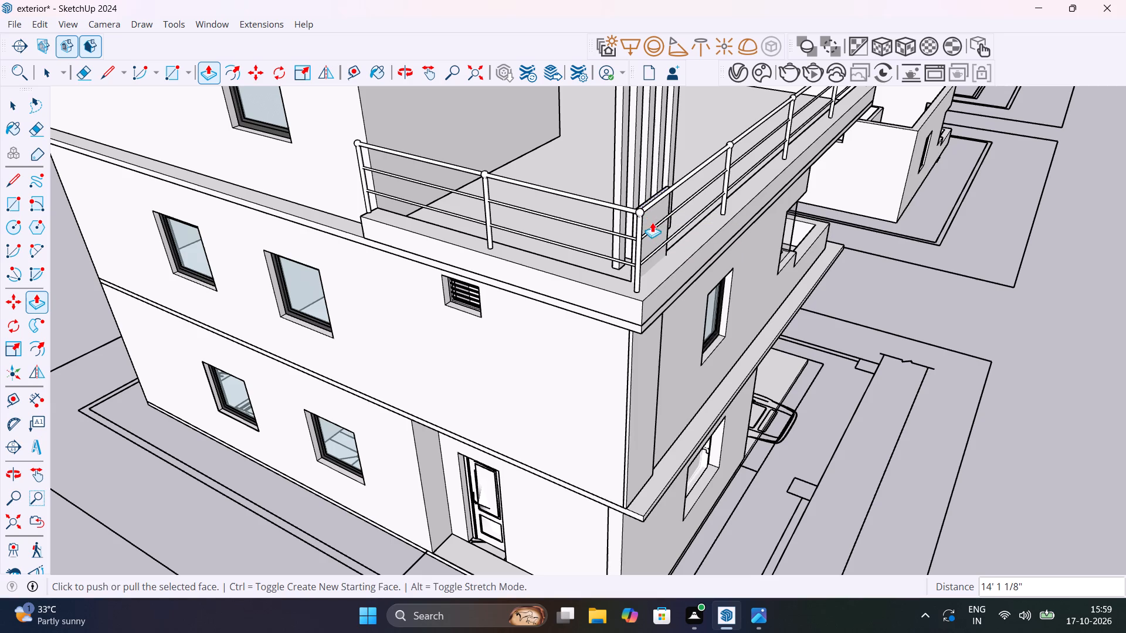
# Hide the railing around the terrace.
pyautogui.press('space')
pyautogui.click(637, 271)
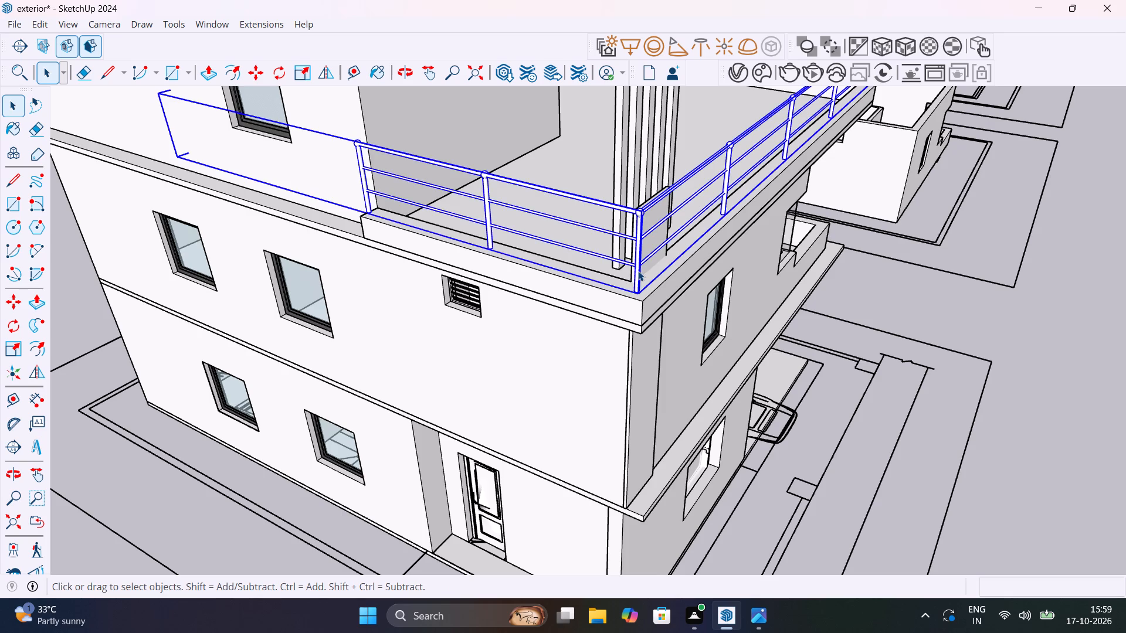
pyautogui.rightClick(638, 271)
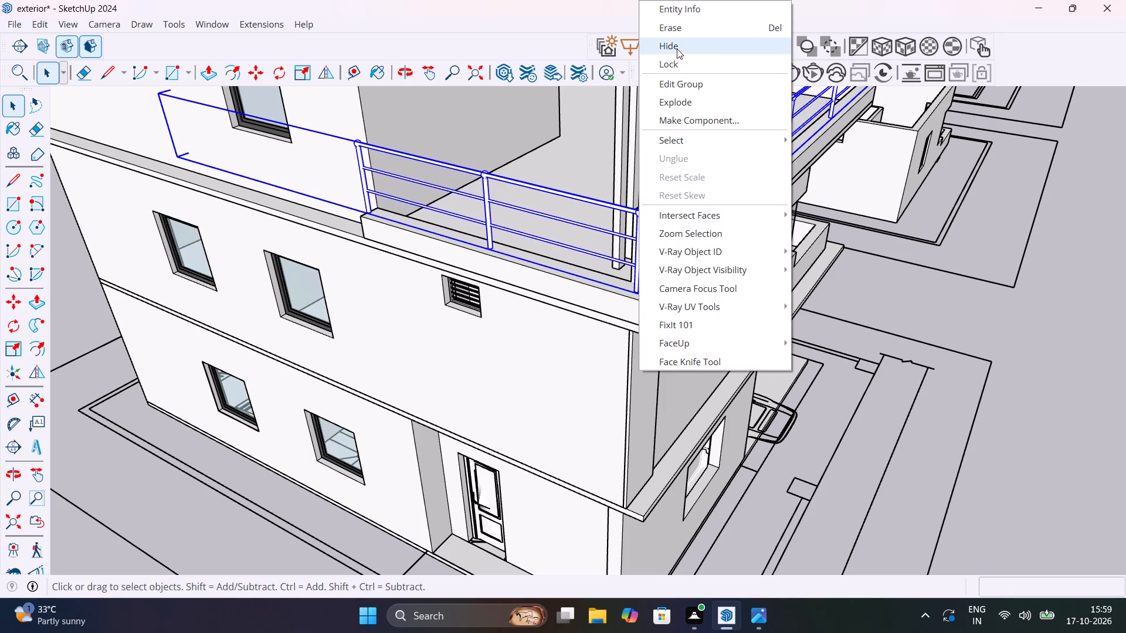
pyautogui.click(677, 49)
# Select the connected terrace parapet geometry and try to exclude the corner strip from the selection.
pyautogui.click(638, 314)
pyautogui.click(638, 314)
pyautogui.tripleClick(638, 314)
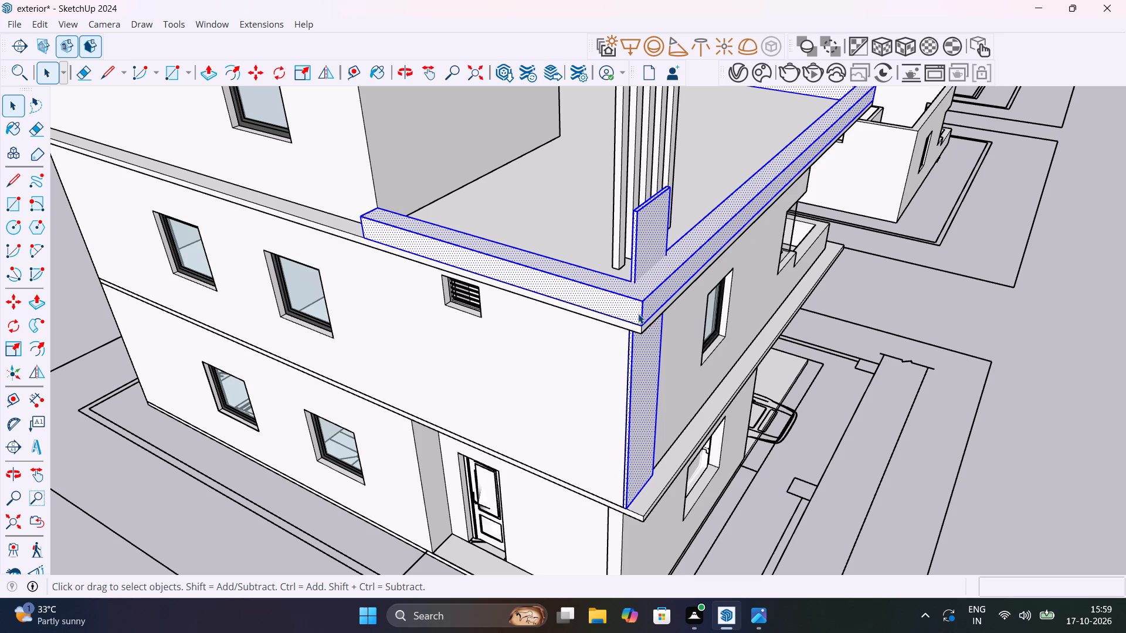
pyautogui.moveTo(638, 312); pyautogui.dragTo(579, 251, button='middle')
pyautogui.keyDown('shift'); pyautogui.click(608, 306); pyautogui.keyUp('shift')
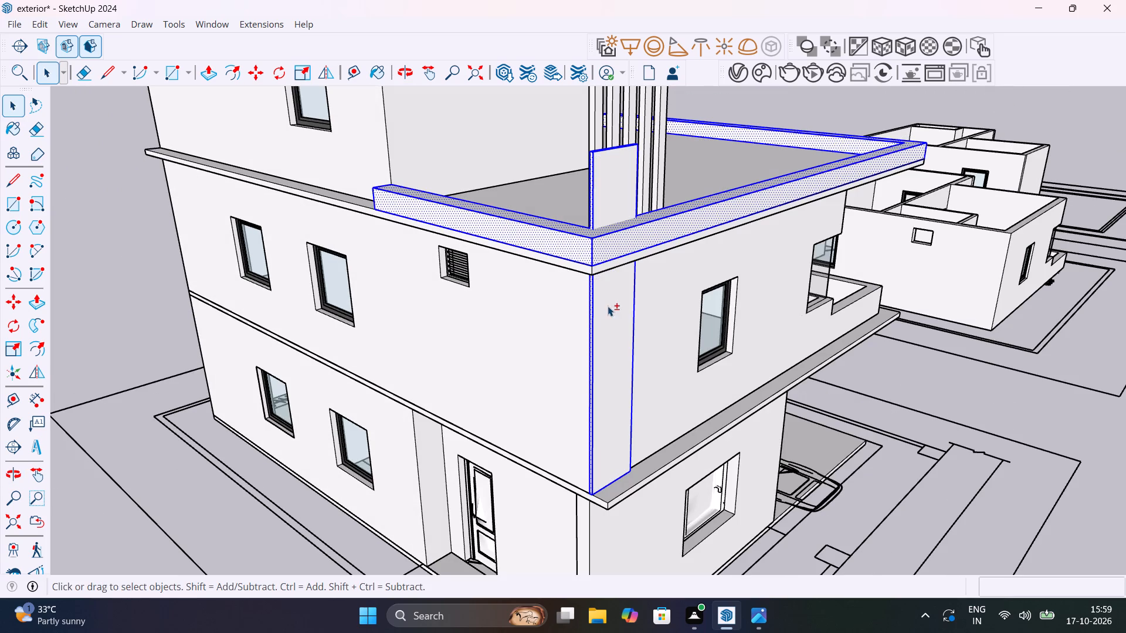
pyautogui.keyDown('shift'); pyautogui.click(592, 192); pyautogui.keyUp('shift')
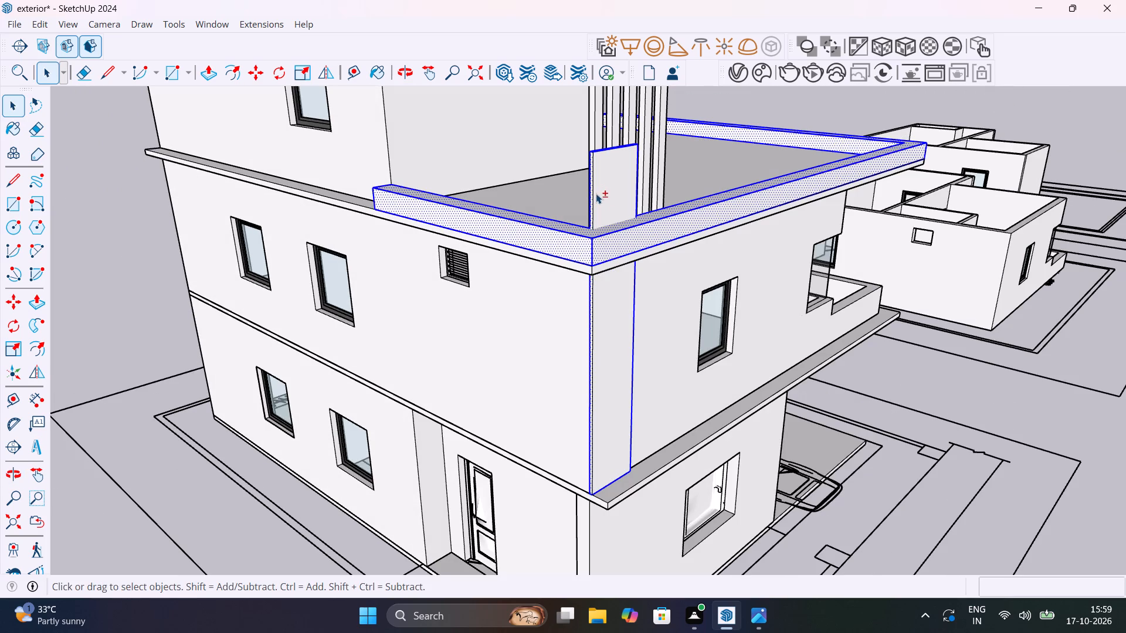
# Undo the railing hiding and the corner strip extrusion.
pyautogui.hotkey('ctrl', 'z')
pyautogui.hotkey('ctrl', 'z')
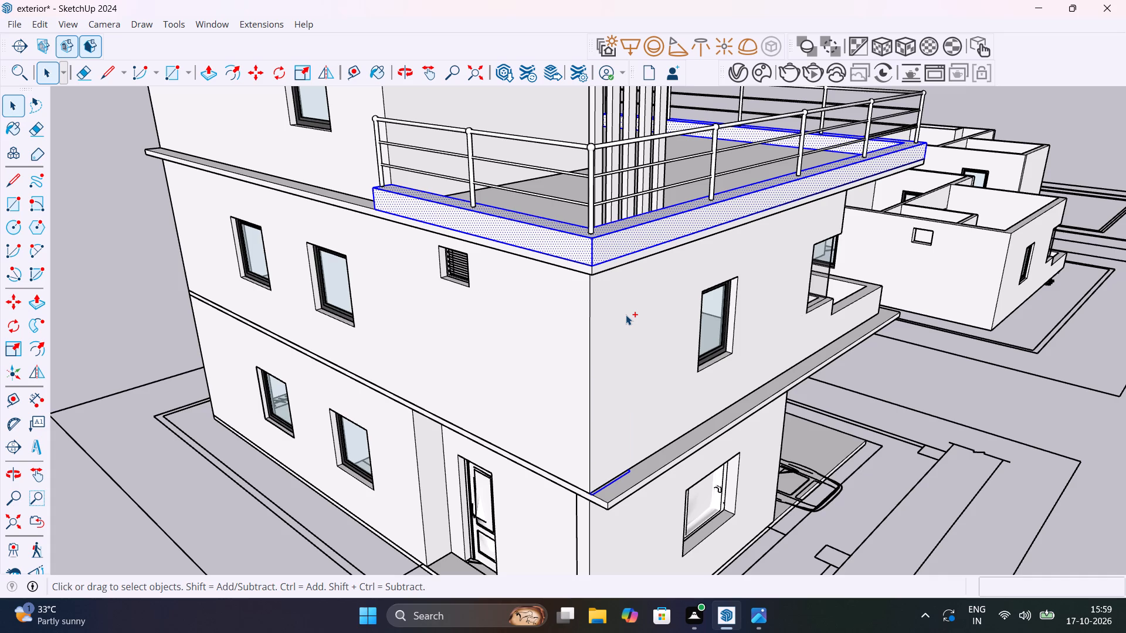
# Select the whole parapet around the terrace edge and hide it.
pyautogui.click(137, 326)
pyautogui.click(576, 245)
pyautogui.tripleClick(576, 245)
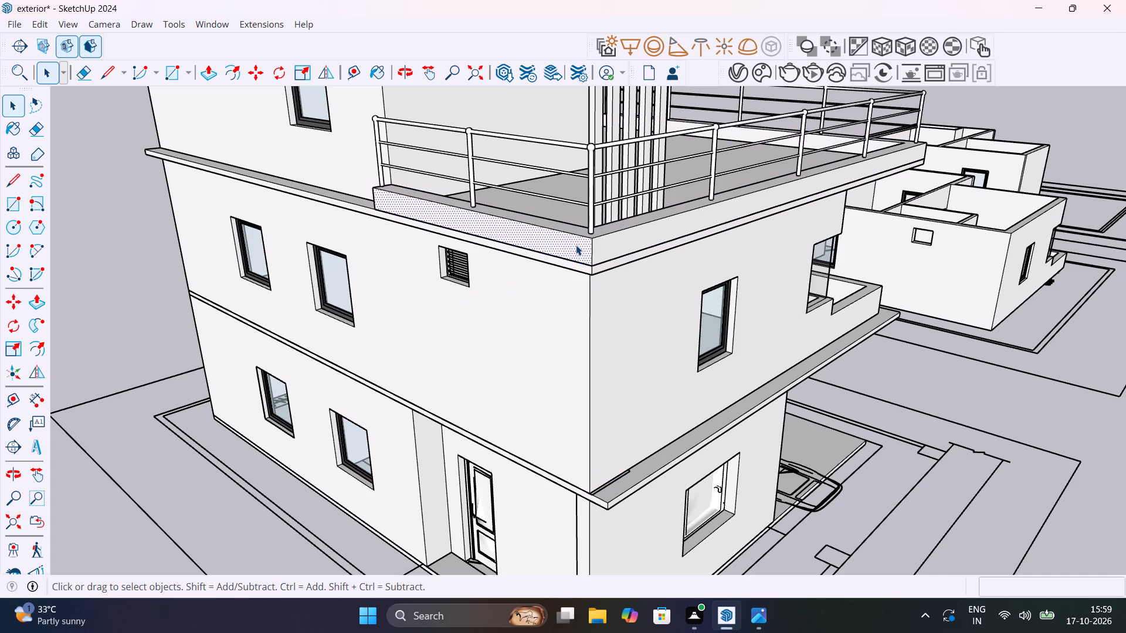
pyautogui.rightClick(576, 245)
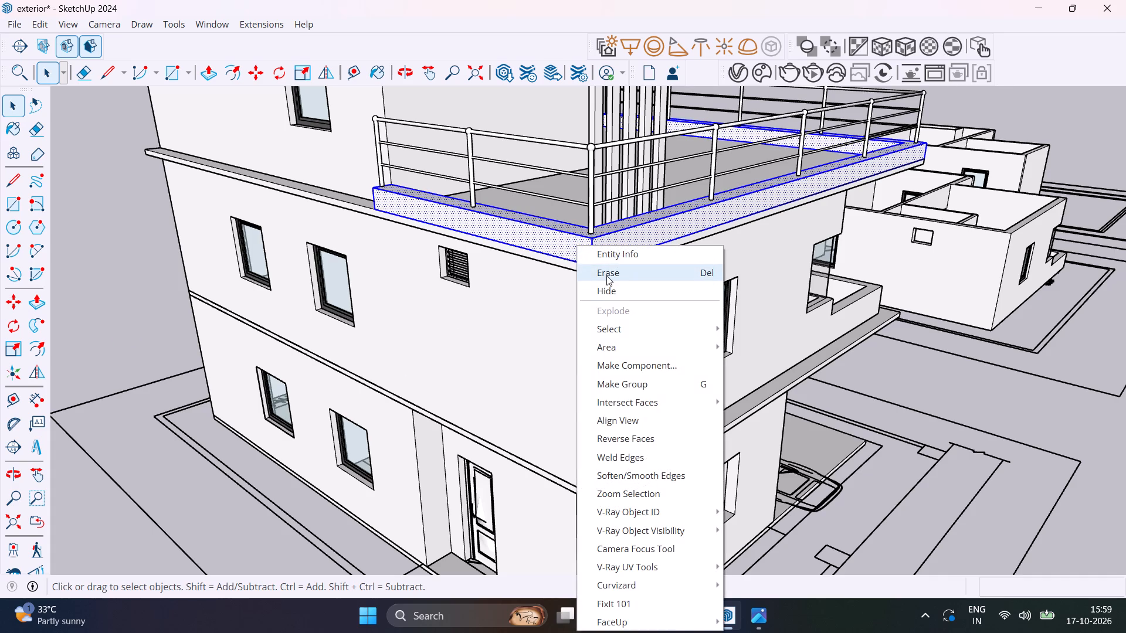
pyautogui.click(613, 288)
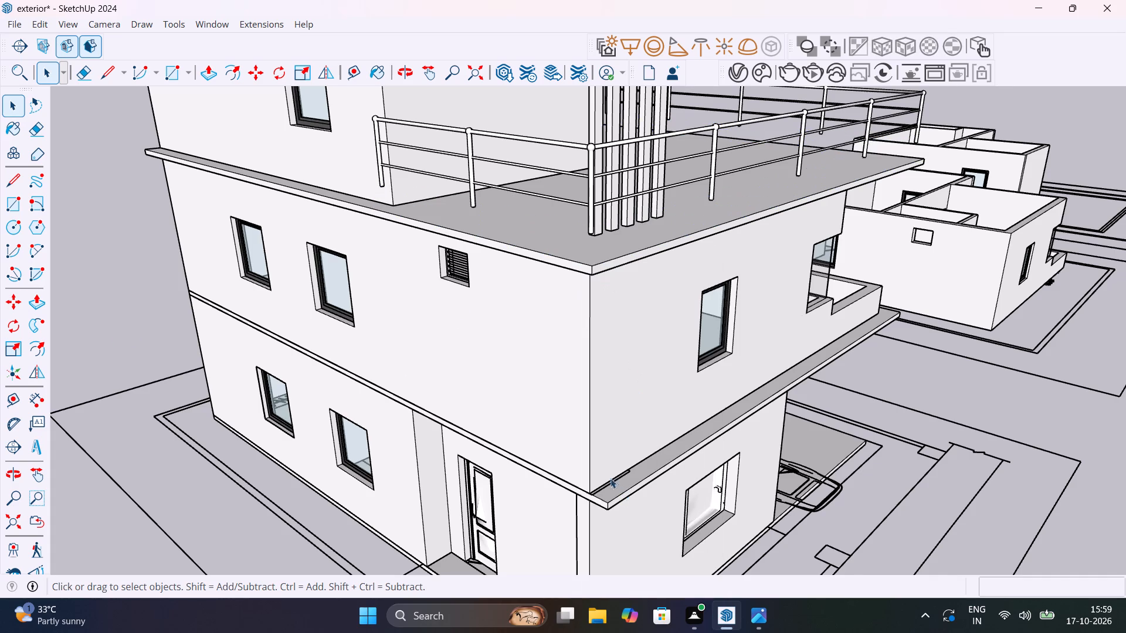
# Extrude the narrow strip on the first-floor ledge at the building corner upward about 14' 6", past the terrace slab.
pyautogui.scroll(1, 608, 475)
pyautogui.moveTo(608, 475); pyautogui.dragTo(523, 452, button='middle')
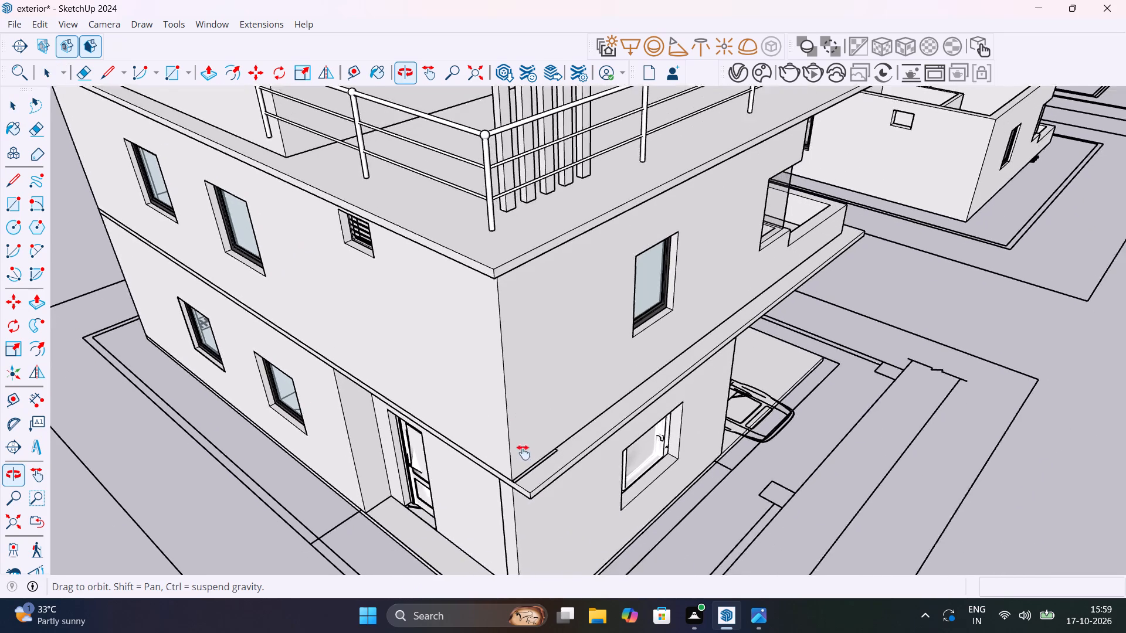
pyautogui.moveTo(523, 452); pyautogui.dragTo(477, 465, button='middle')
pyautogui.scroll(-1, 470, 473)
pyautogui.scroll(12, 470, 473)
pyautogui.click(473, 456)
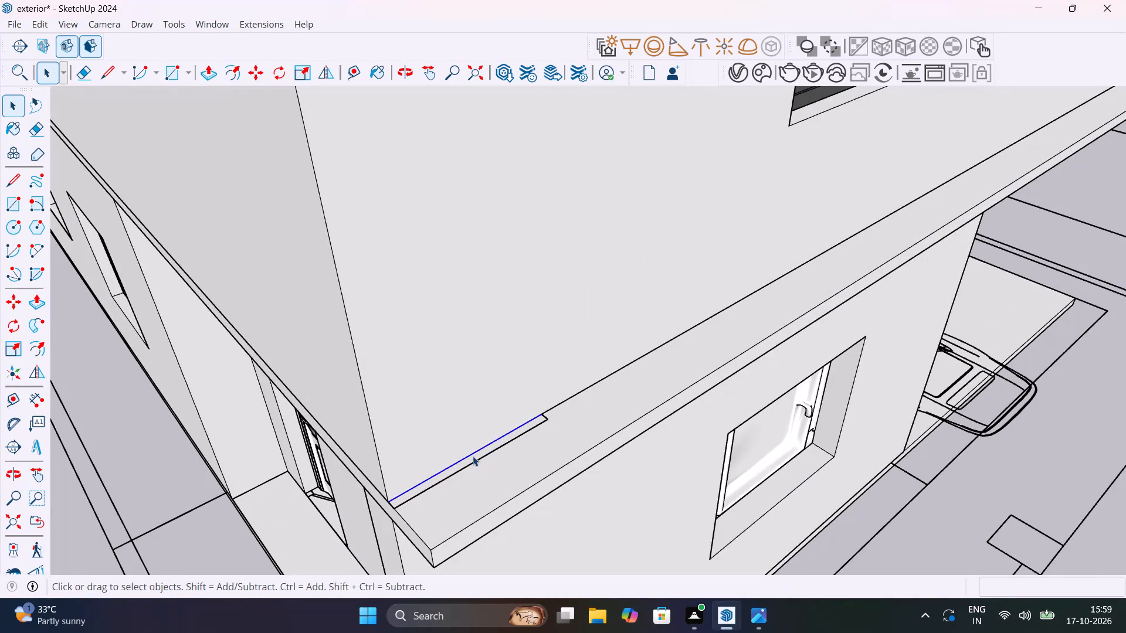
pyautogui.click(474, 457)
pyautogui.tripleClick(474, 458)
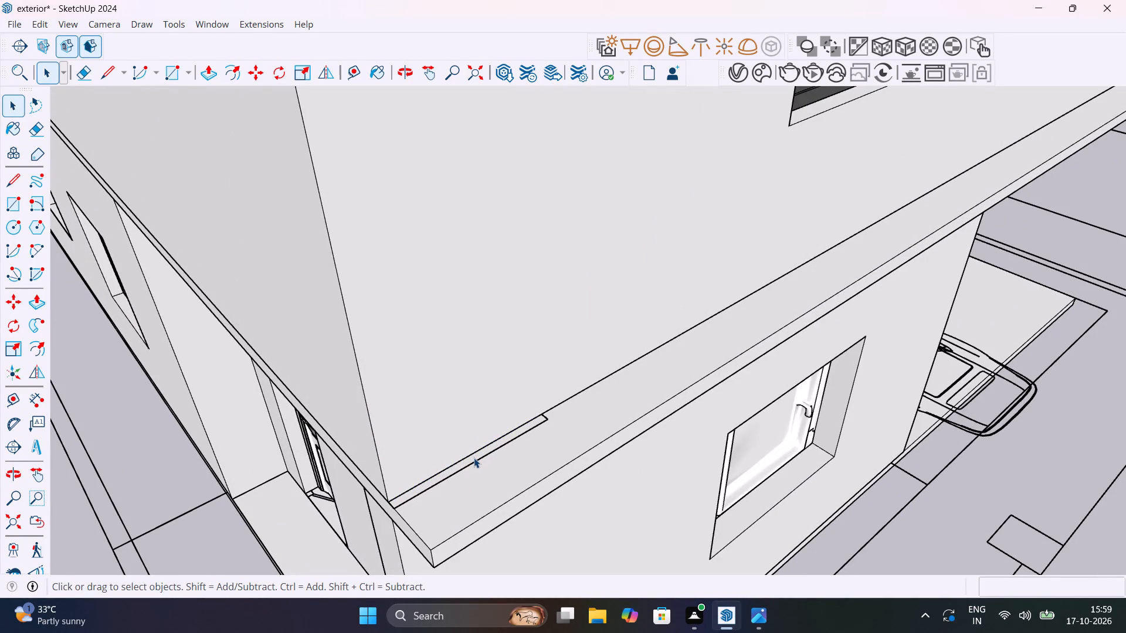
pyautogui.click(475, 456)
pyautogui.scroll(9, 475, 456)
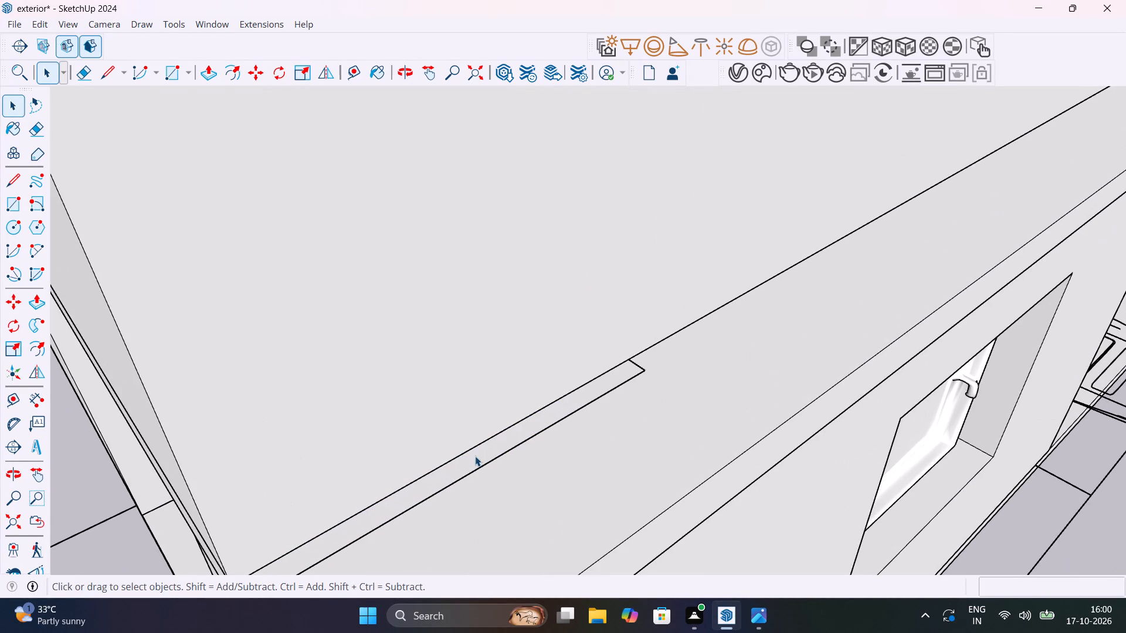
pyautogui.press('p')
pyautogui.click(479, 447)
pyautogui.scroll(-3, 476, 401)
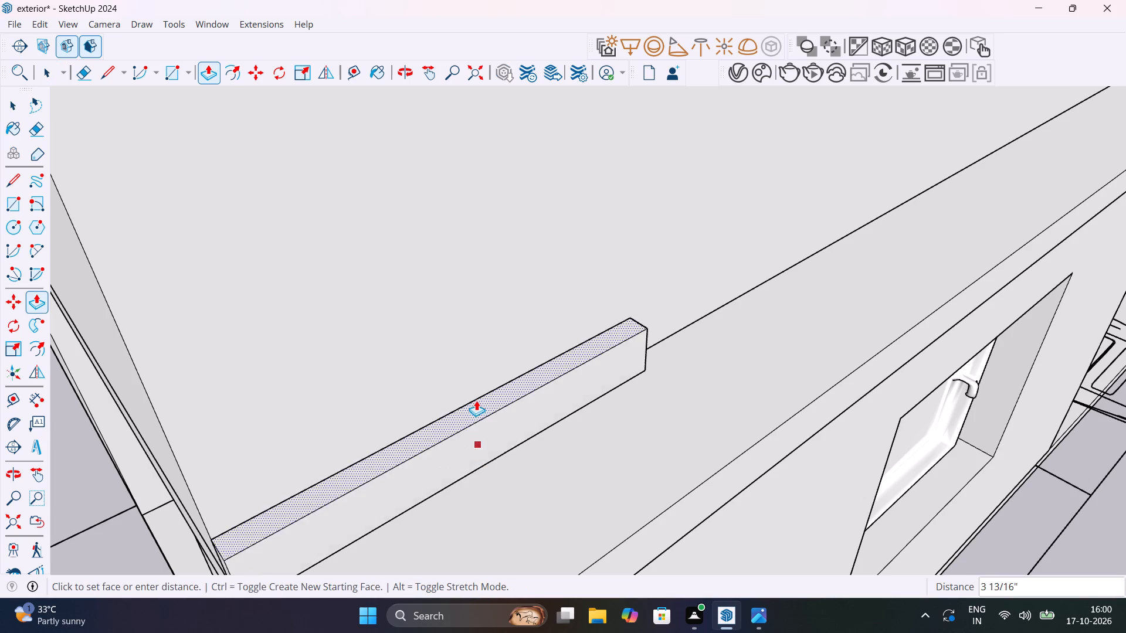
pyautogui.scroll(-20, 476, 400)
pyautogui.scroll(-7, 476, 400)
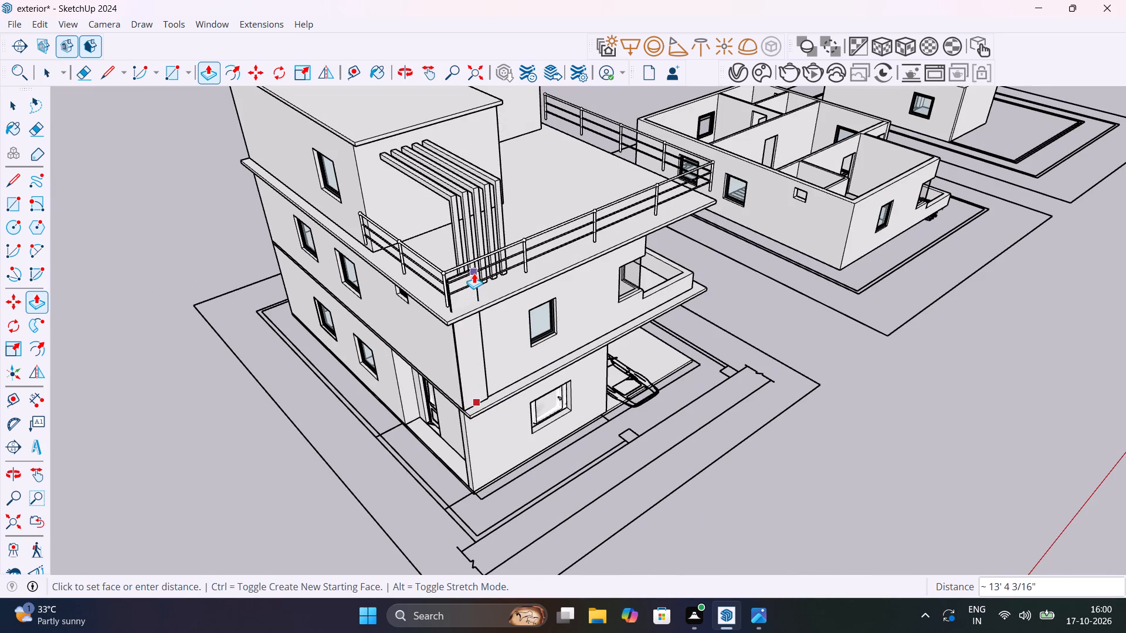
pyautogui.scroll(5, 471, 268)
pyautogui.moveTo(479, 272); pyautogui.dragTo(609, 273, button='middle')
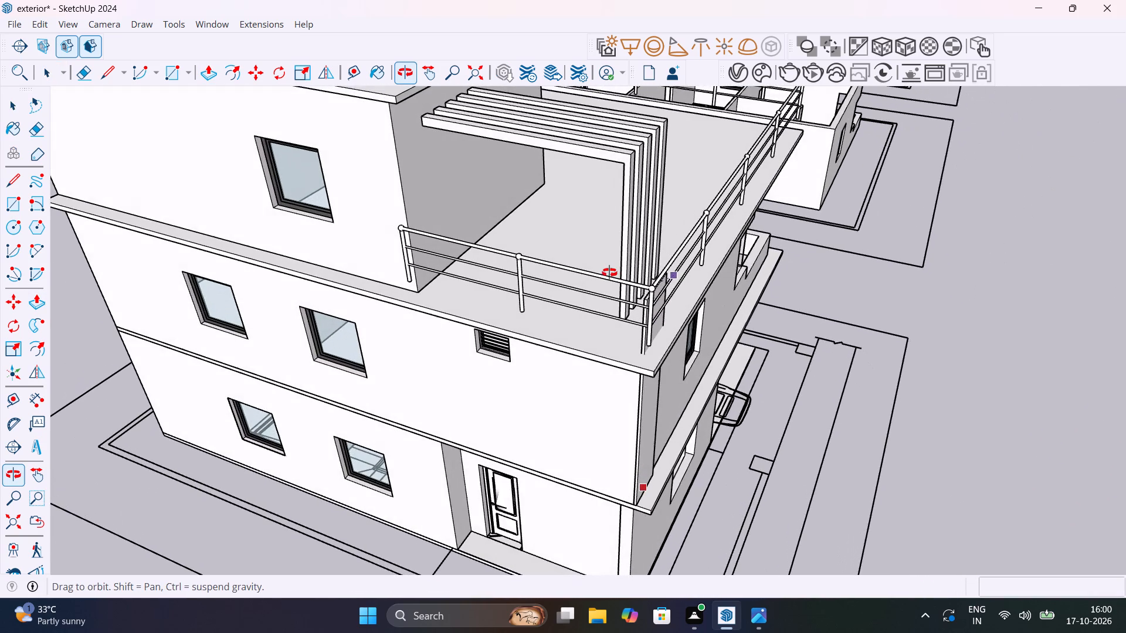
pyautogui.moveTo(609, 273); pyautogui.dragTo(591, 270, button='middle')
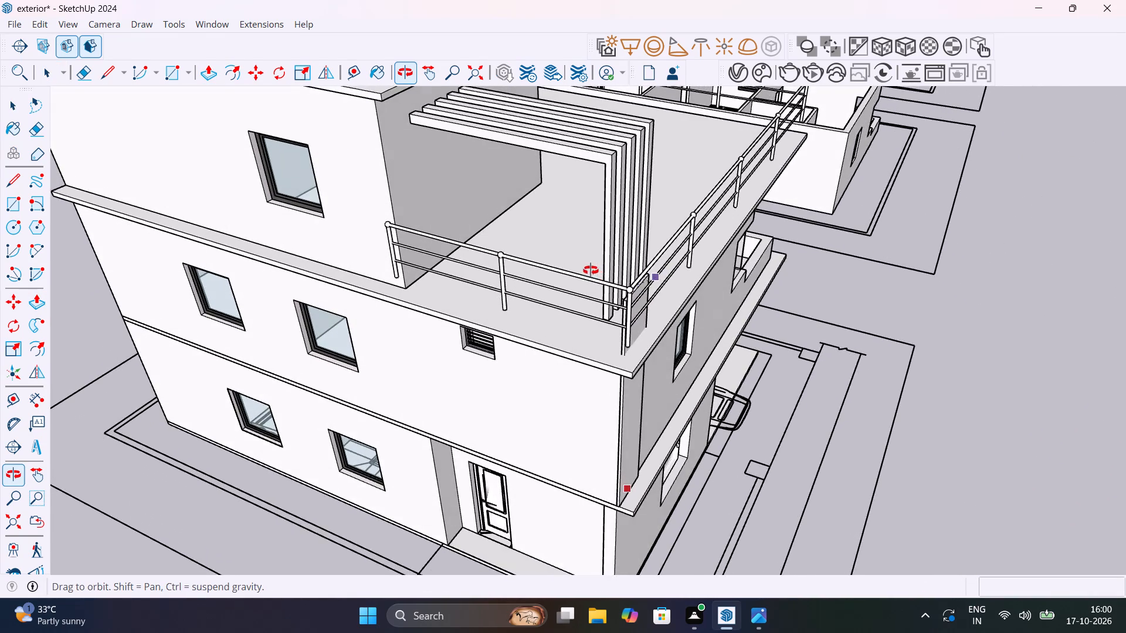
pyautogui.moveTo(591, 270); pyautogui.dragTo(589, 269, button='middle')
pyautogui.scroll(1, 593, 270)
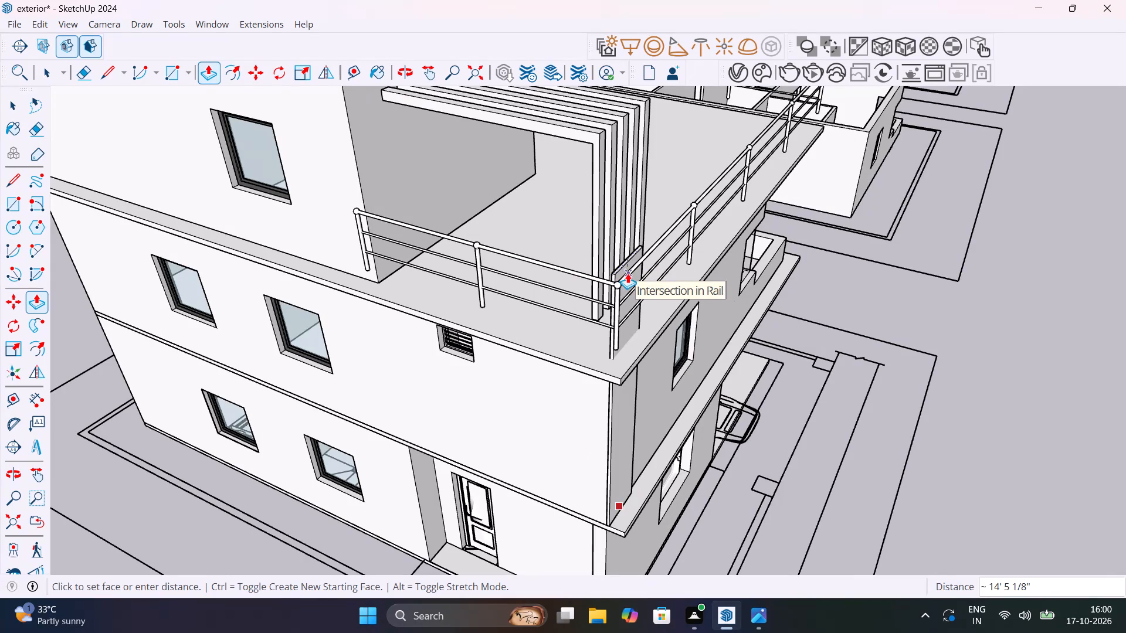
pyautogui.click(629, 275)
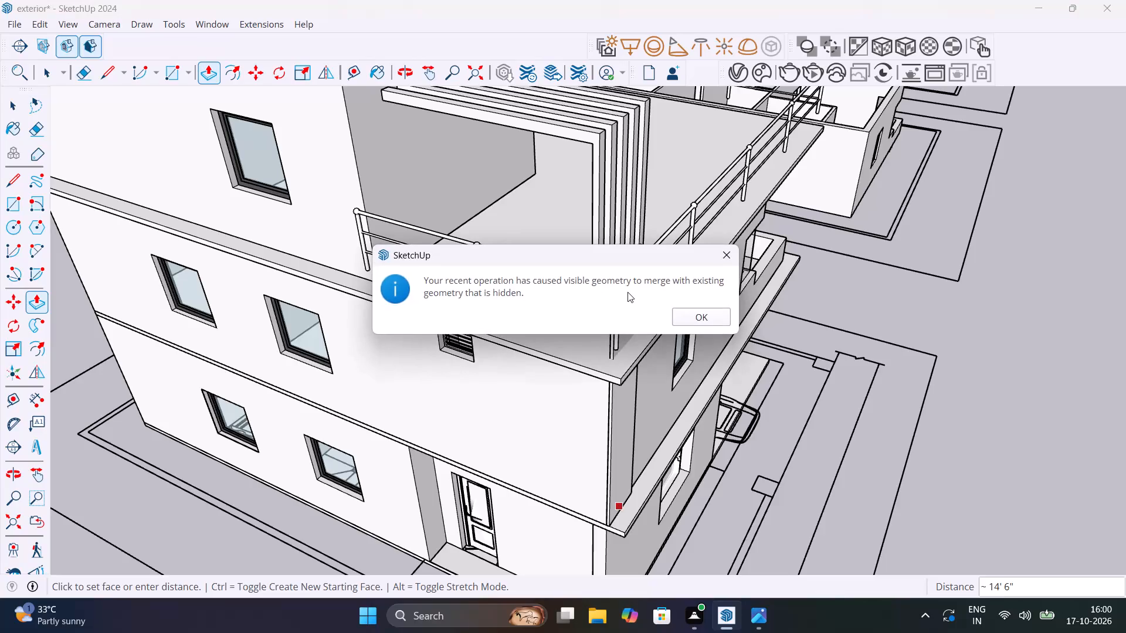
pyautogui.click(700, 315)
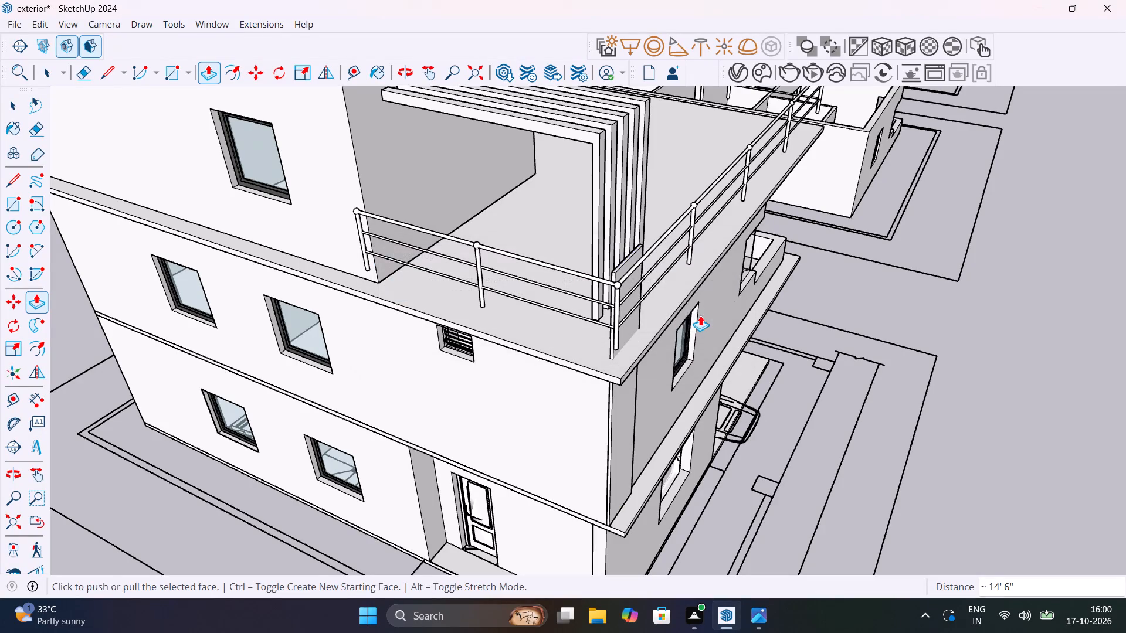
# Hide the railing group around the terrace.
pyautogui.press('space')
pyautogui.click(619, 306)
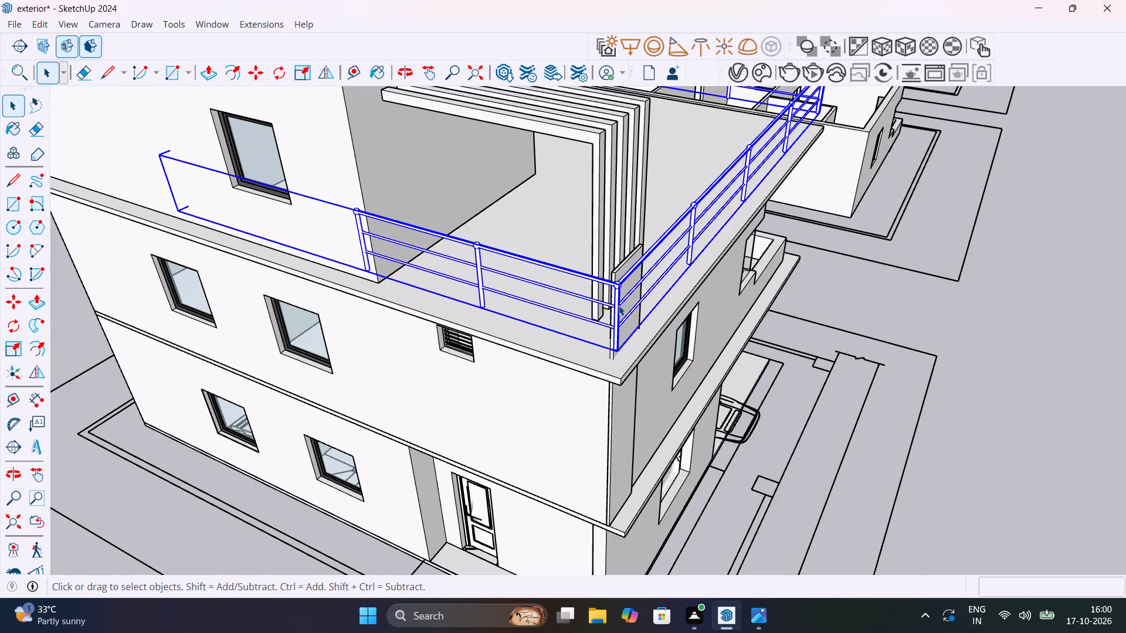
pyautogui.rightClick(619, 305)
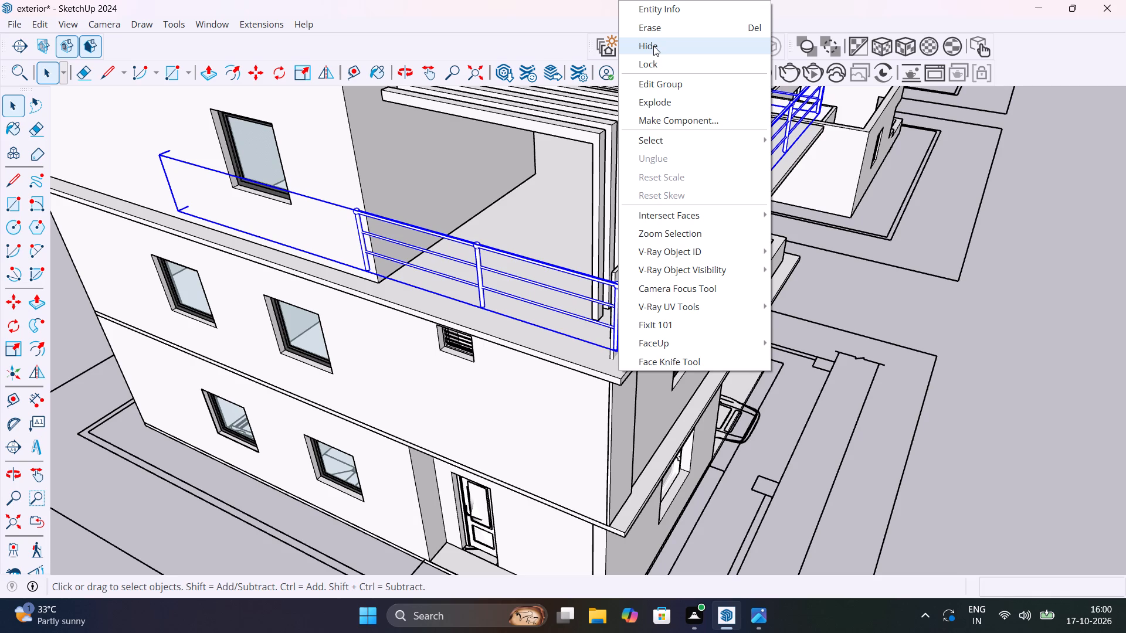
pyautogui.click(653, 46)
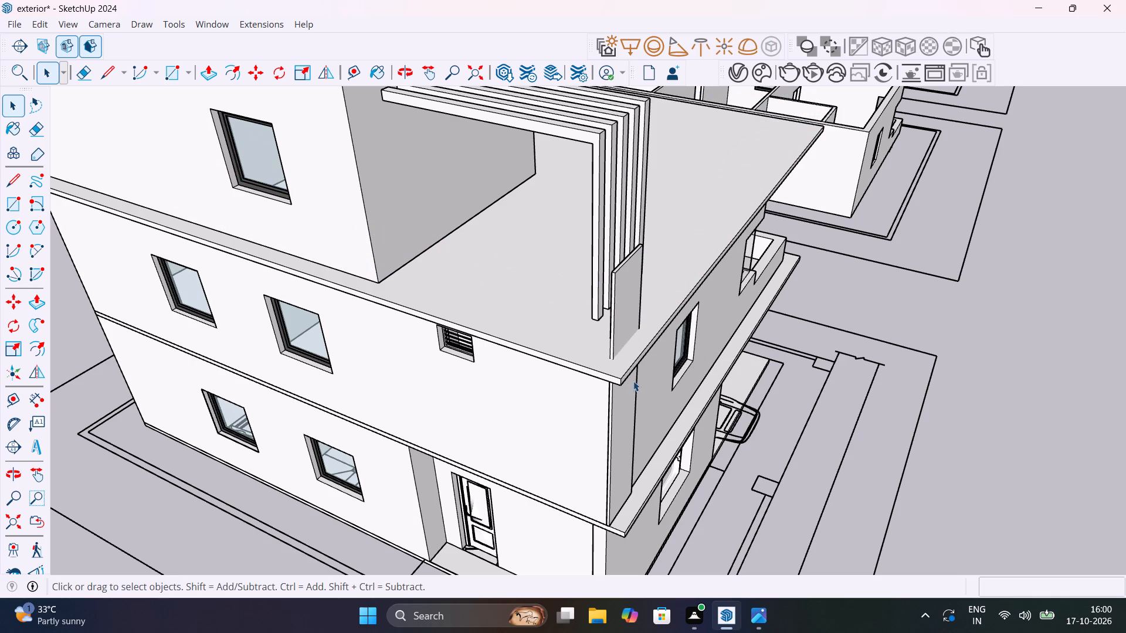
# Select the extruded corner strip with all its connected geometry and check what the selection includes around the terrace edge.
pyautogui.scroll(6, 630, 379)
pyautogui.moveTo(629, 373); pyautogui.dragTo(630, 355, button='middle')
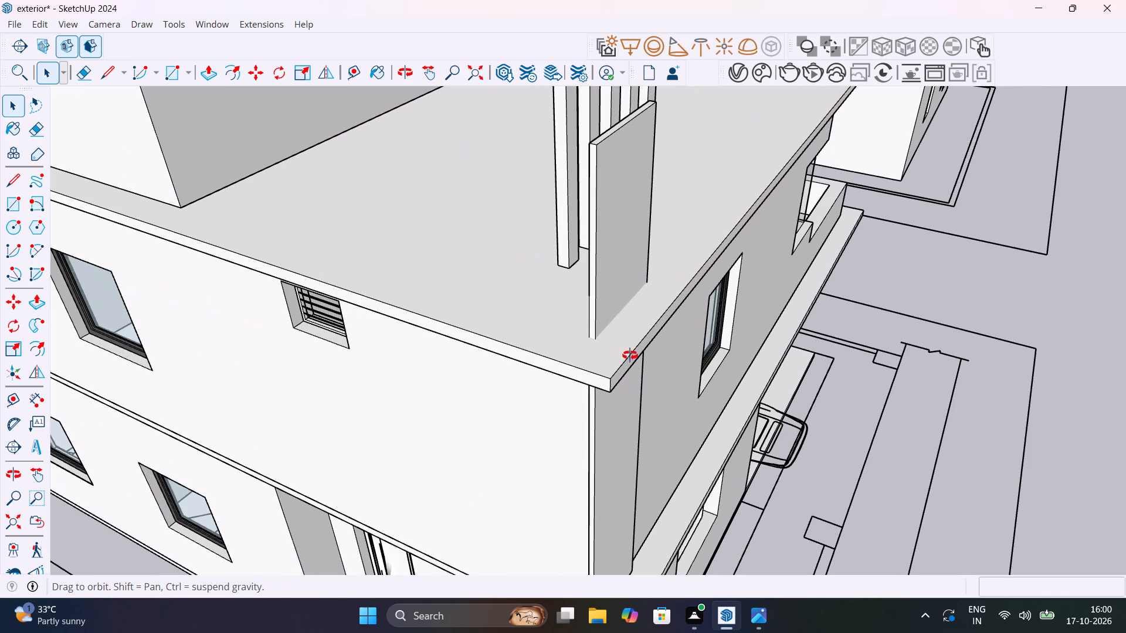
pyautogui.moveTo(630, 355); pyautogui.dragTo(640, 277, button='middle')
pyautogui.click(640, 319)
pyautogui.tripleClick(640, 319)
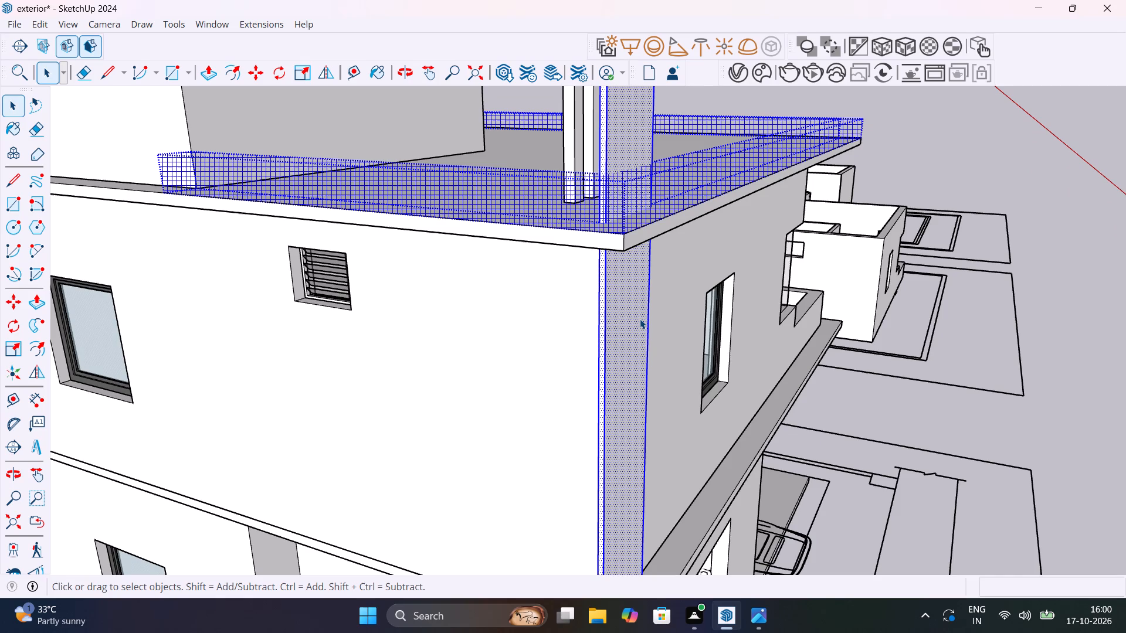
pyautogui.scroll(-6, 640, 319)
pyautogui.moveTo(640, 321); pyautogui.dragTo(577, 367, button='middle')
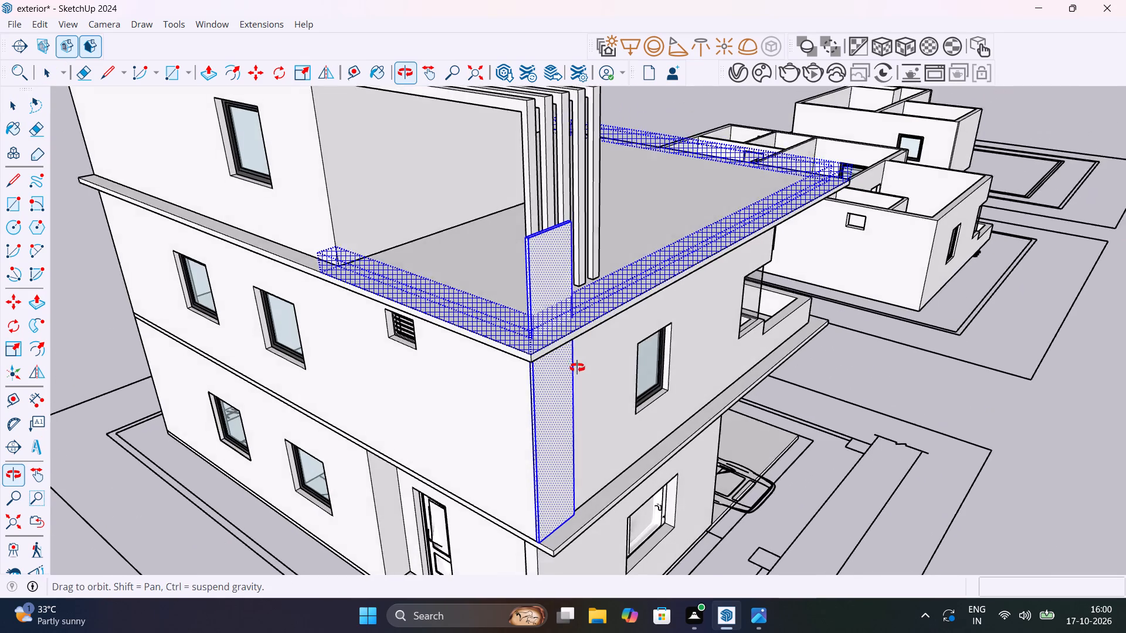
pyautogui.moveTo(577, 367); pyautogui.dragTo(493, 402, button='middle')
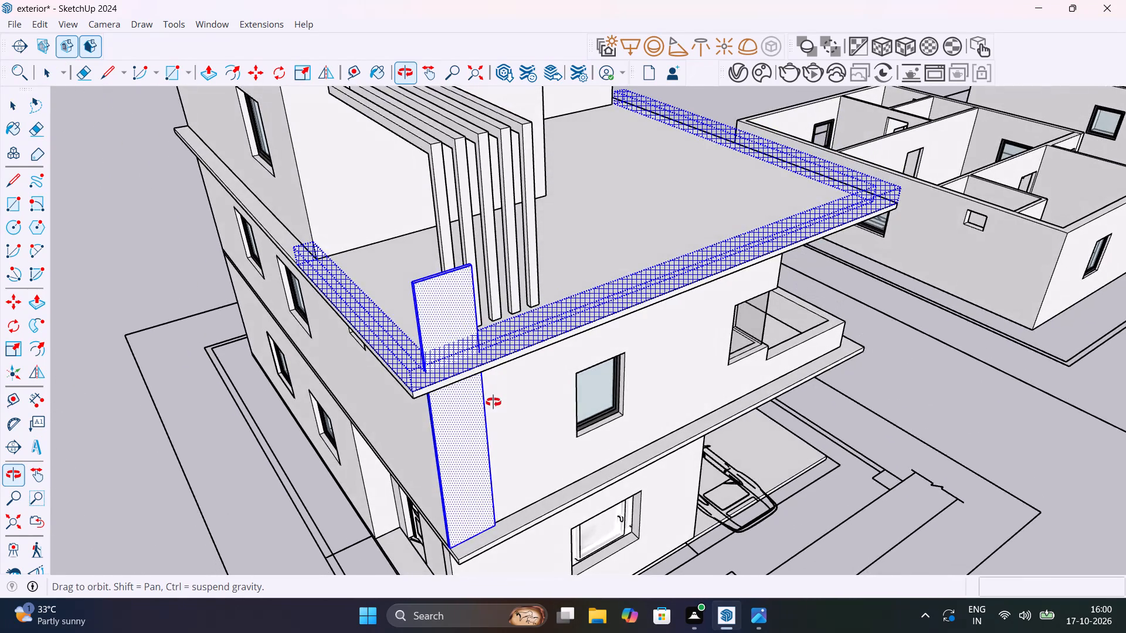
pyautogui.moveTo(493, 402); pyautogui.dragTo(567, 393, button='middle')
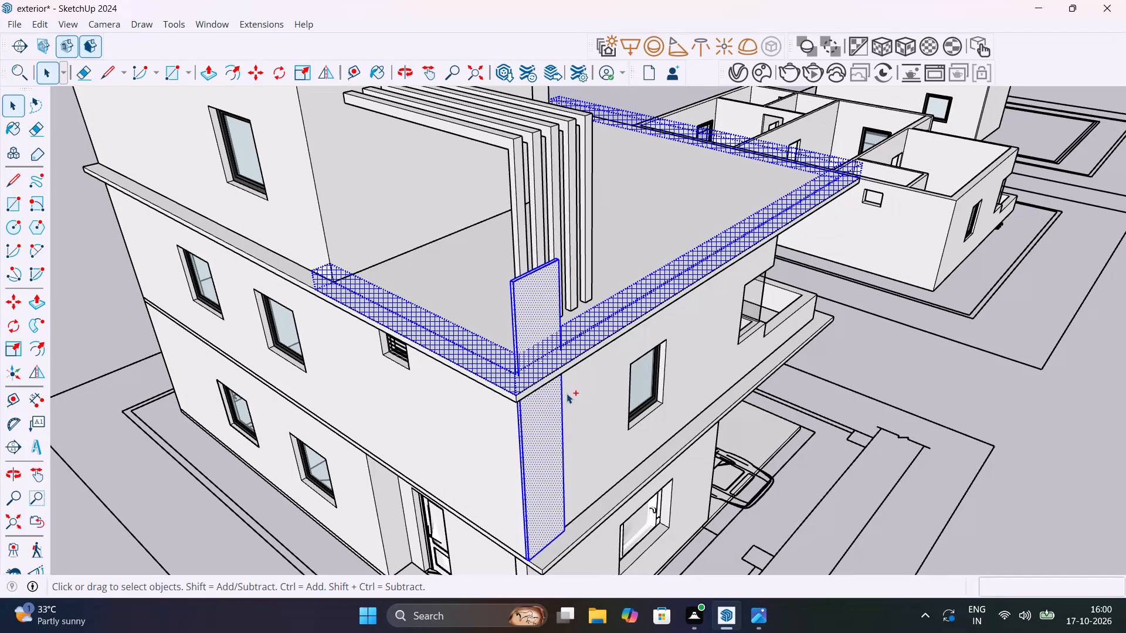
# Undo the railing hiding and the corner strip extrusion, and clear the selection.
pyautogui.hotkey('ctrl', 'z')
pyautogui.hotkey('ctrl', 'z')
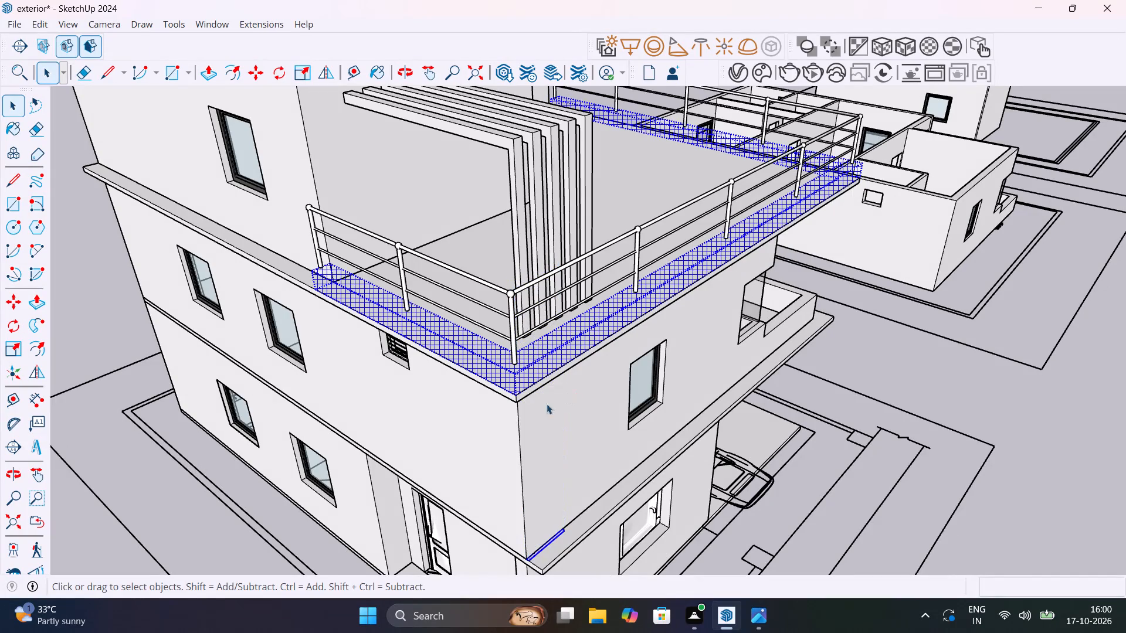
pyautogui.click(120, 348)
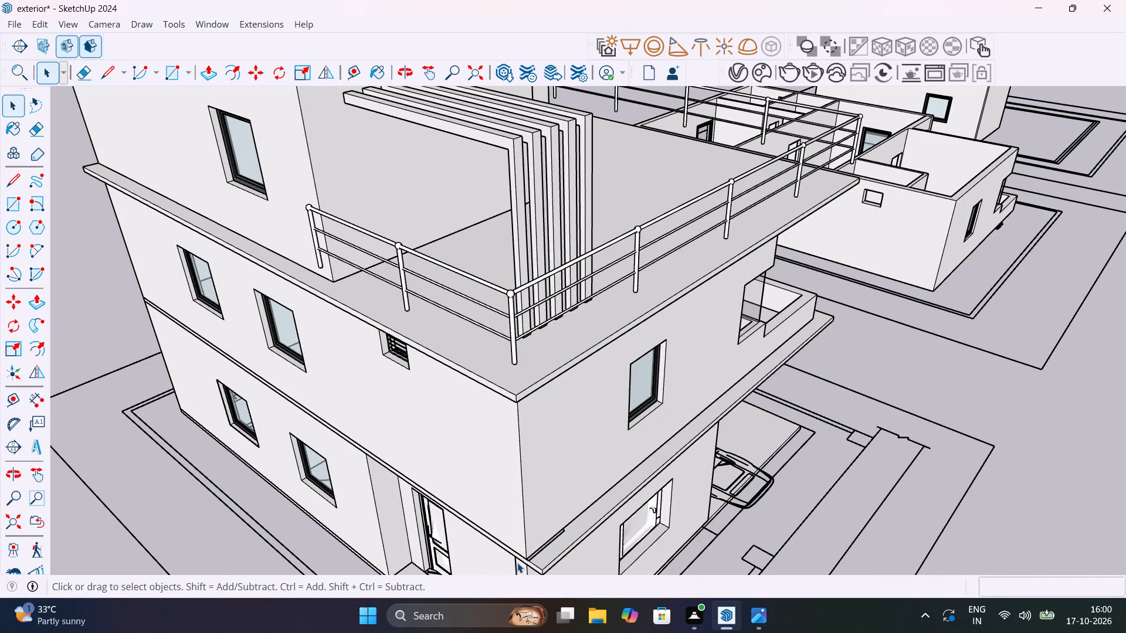
# Group the narrow strip face and its edges on the first-floor ledge at the building corner.
pyautogui.scroll(15, 517, 563)
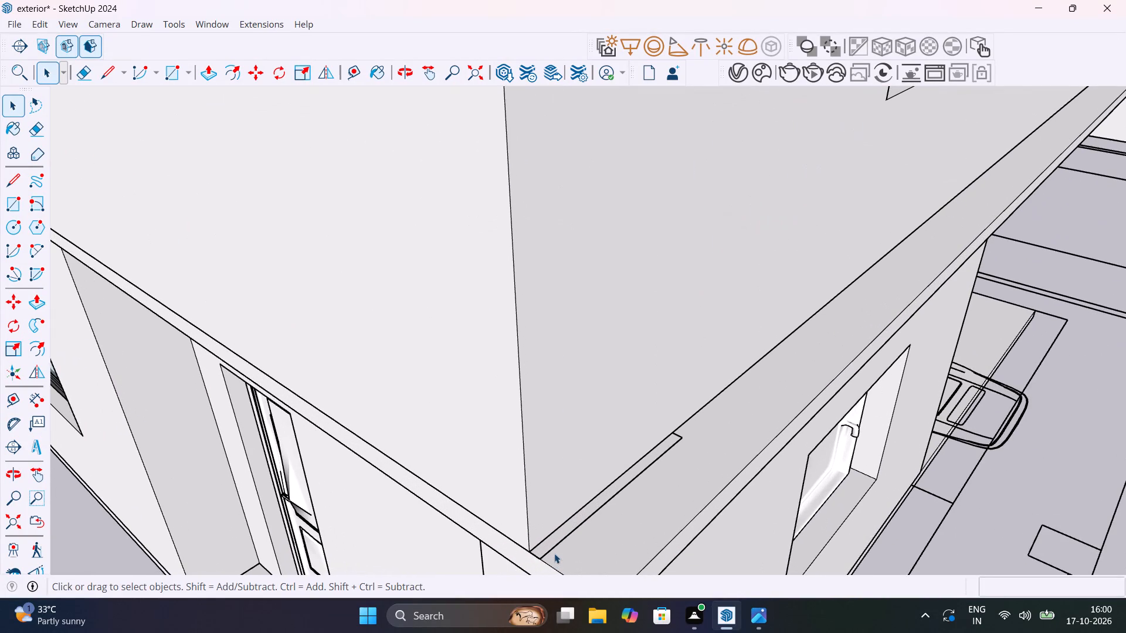
pyautogui.tripleClick(554, 541)
pyautogui.rightClick(554, 540)
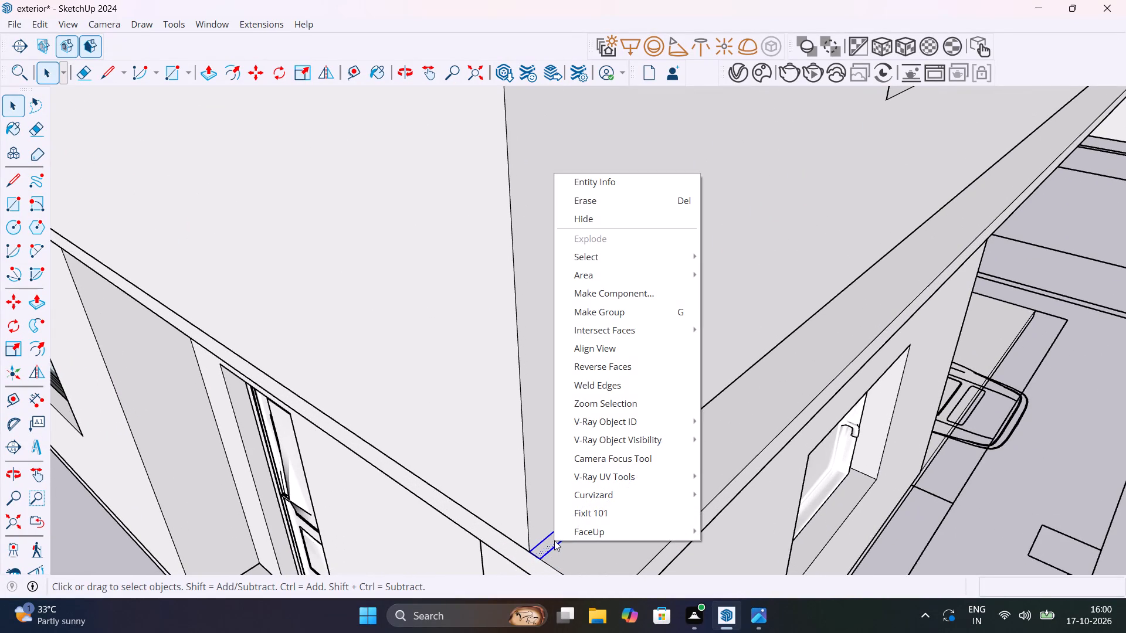
pyautogui.click(603, 319)
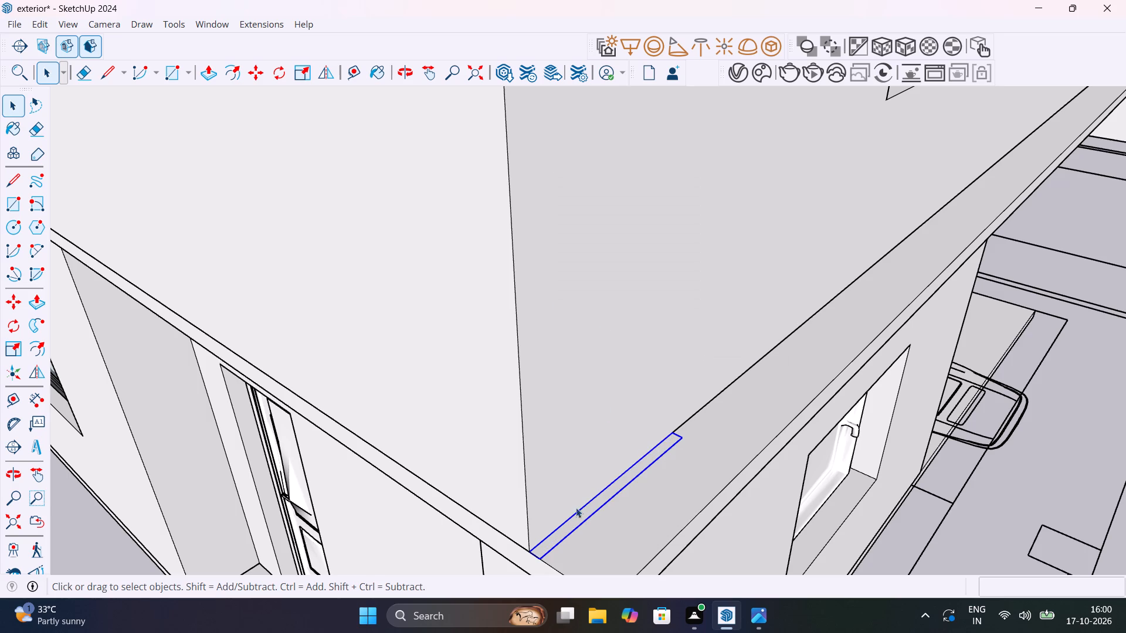
# Inside the strip group, extrude the face upward about 14' through the terrace slab, and leave the group.
pyautogui.doubleClick(572, 522)
pyautogui.click(572, 522)
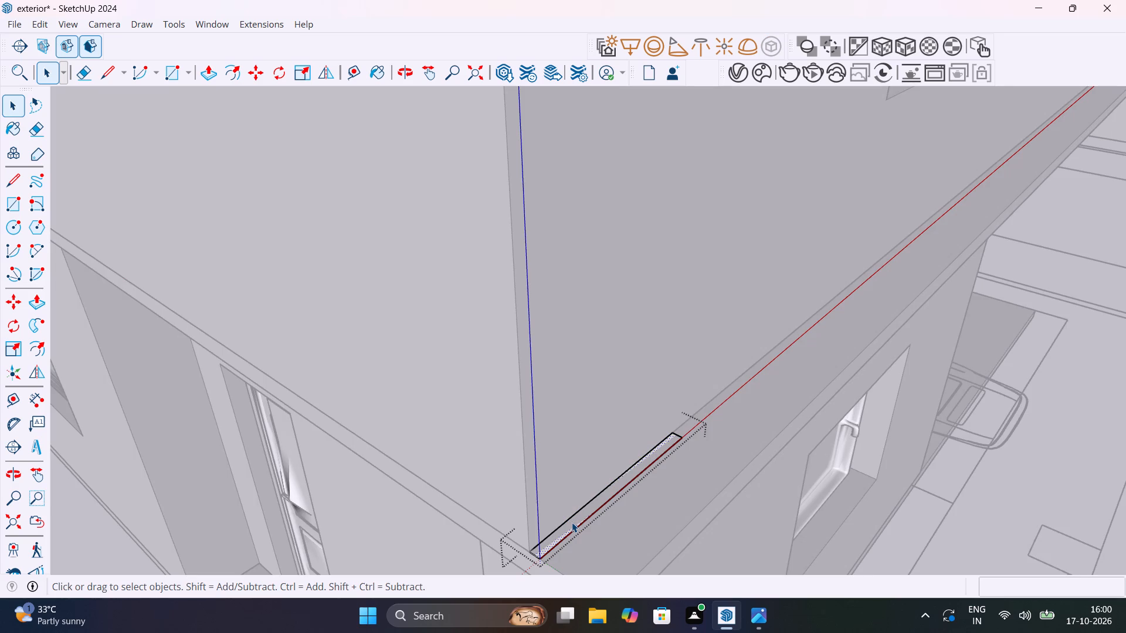
pyautogui.press('p')
pyautogui.click(572, 522)
pyautogui.scroll(-6, 575, 503)
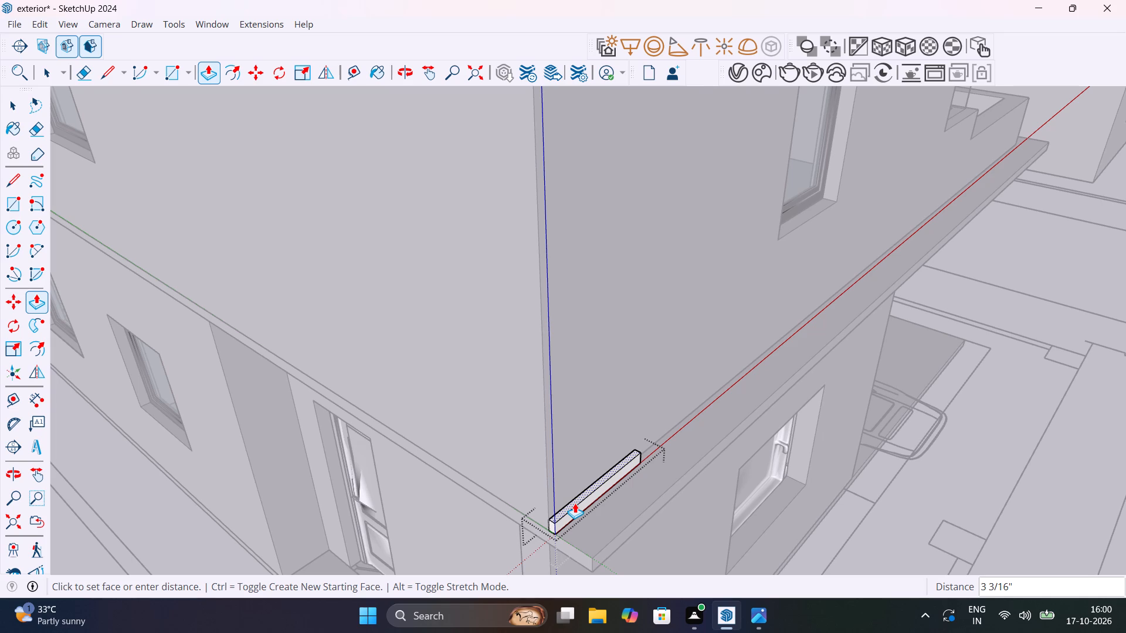
pyautogui.scroll(-14, 575, 503)
pyautogui.scroll(8, 564, 339)
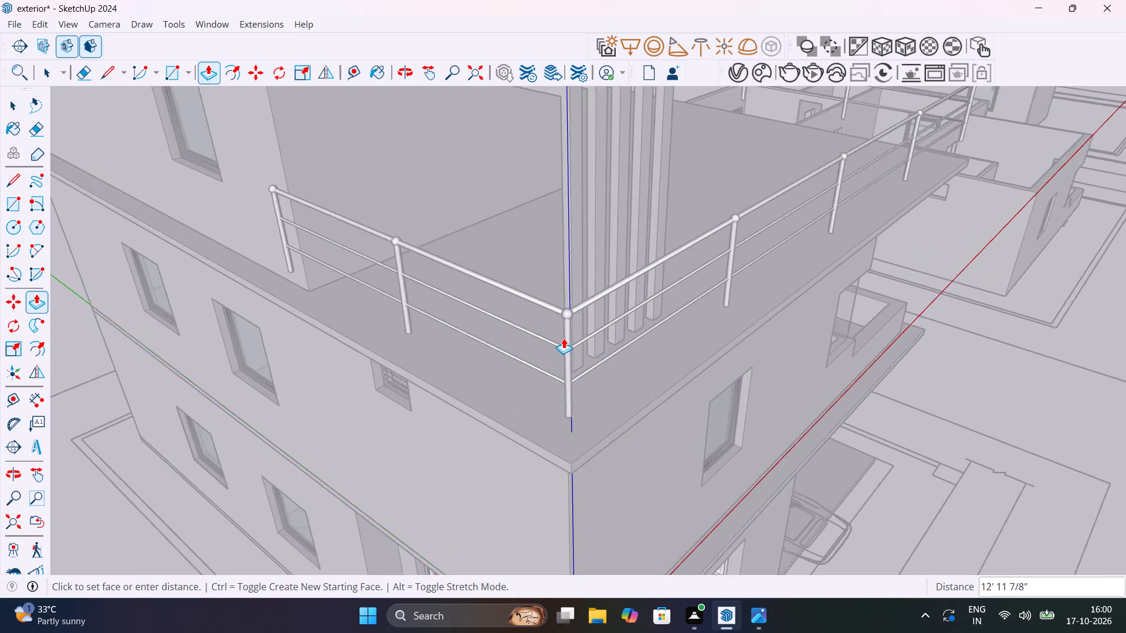
pyautogui.scroll(6, 564, 338)
pyautogui.scroll(-9, 585, 286)
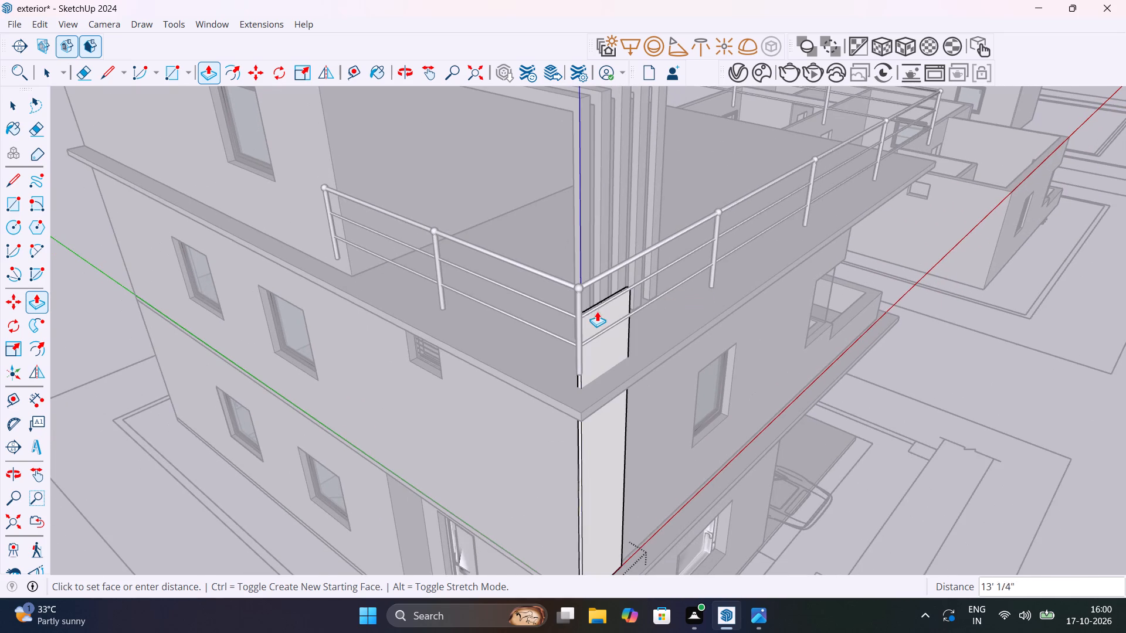
pyautogui.click(593, 281)
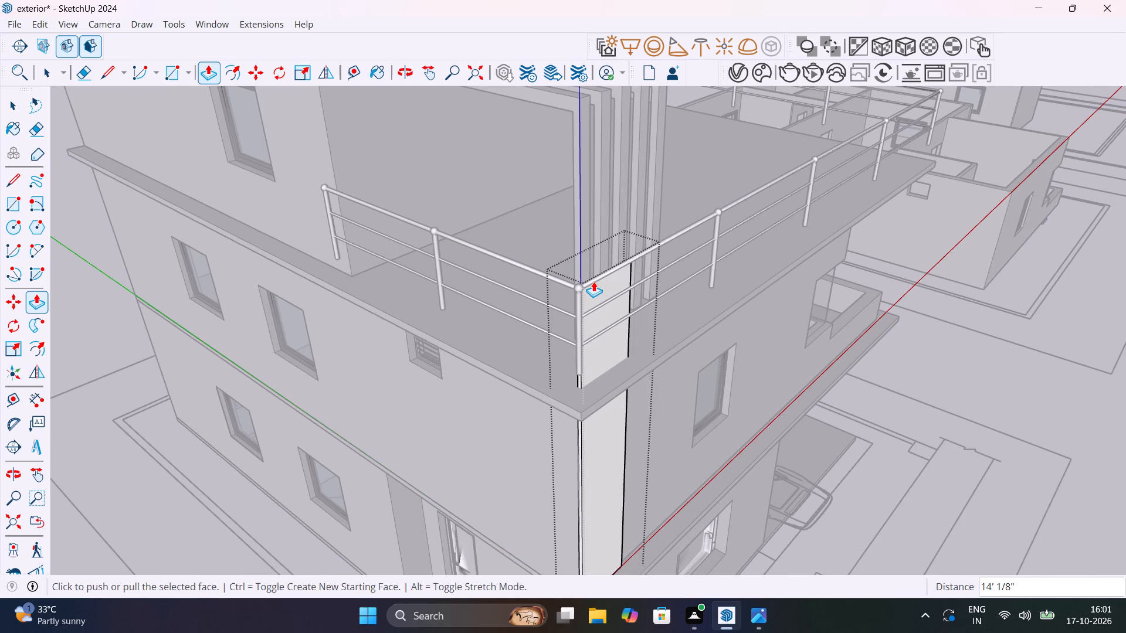
pyautogui.scroll(-14, 597, 302)
pyautogui.press('space')
pyautogui.click(185, 325)
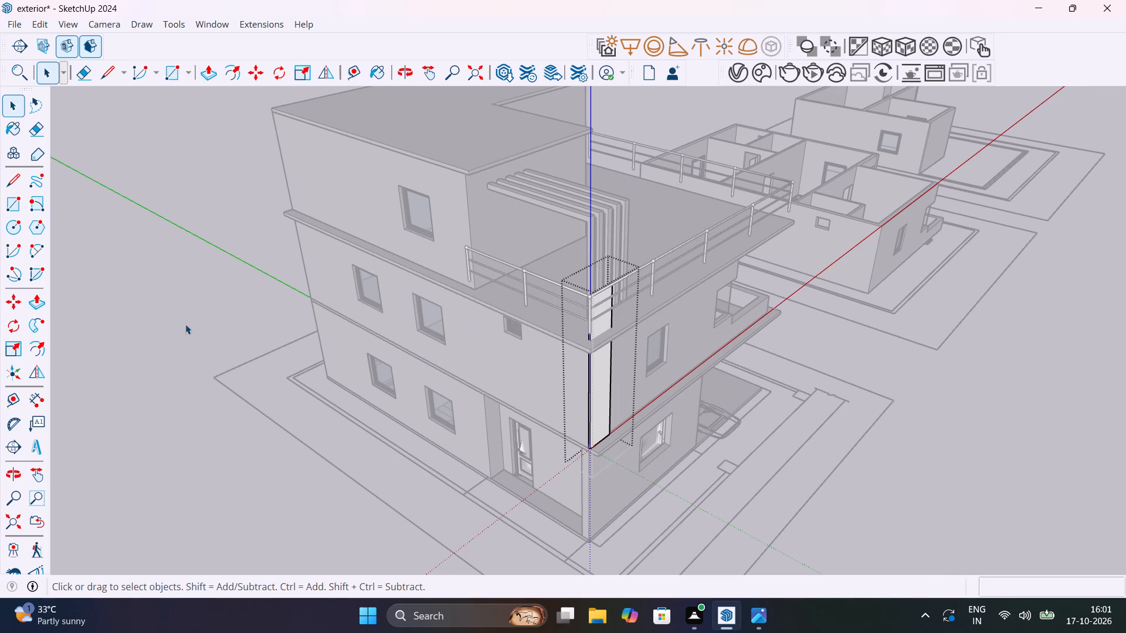
# Hide the railing group around the terrace to expose the top of the corner strip.
pyautogui.click(569, 297)
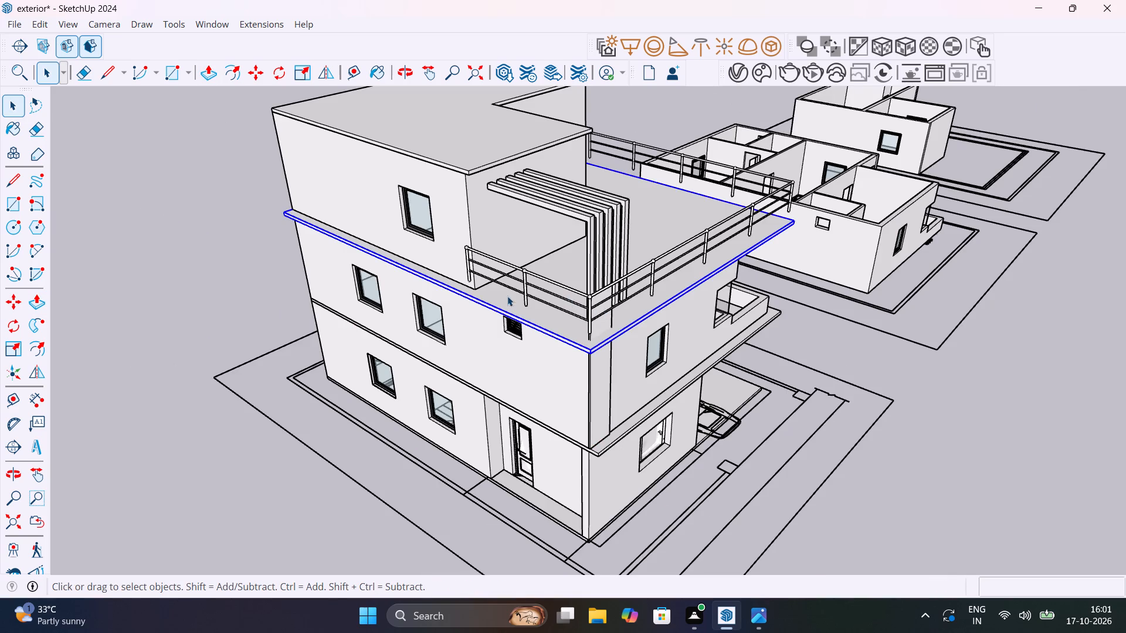
pyautogui.click(525, 288)
pyautogui.rightClick(525, 288)
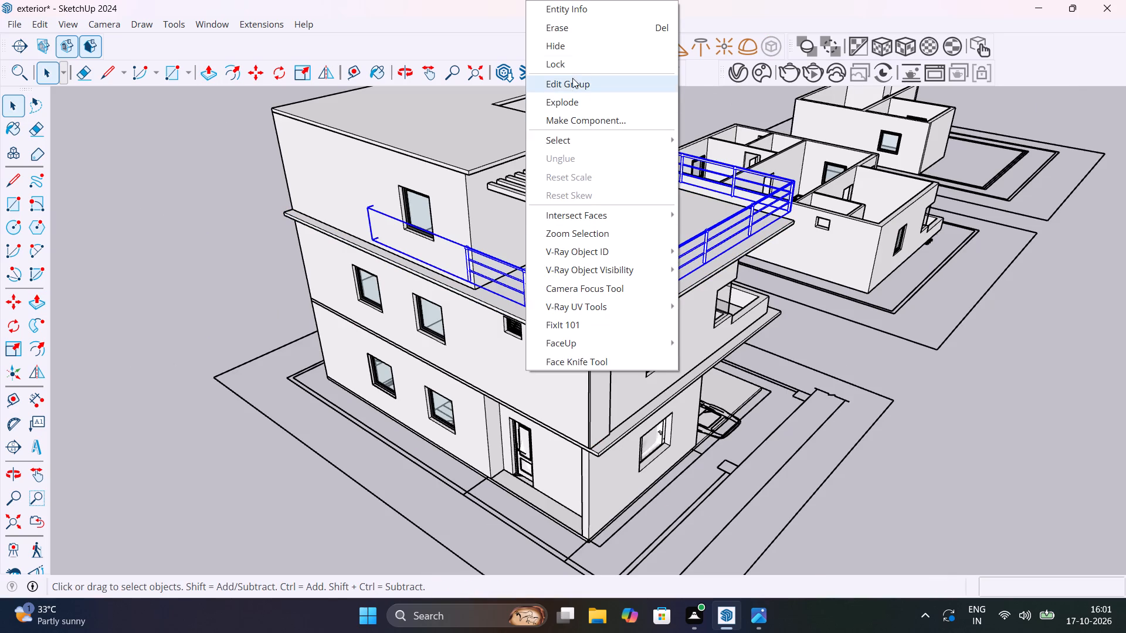
pyautogui.click(569, 49)
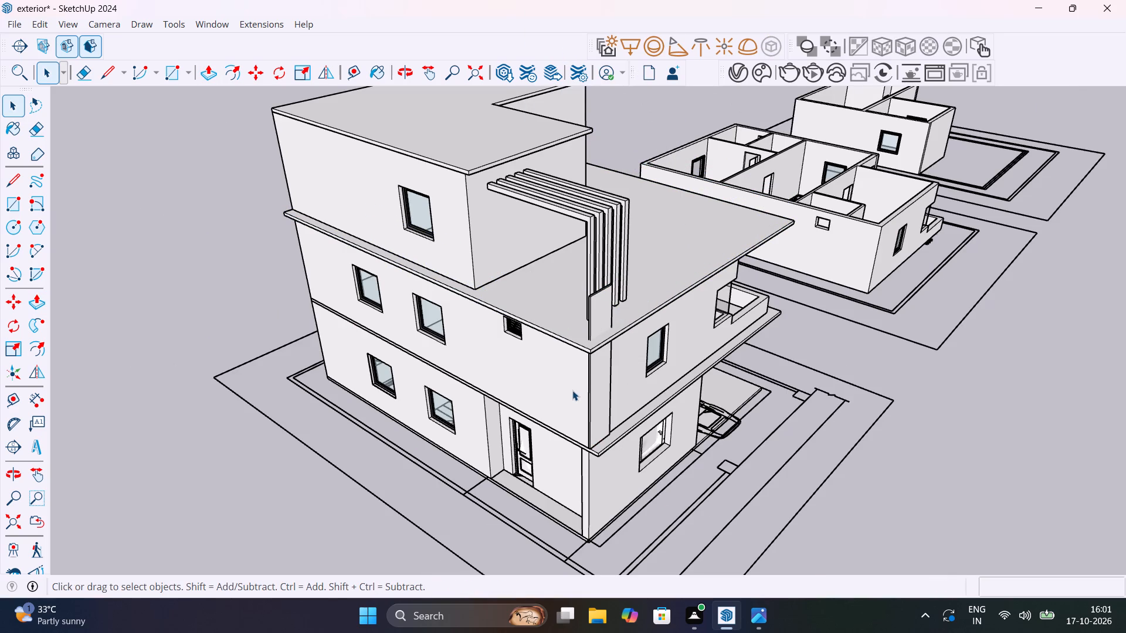
pyautogui.moveTo(636, 384); pyautogui.dragTo(492, 376, button='middle')
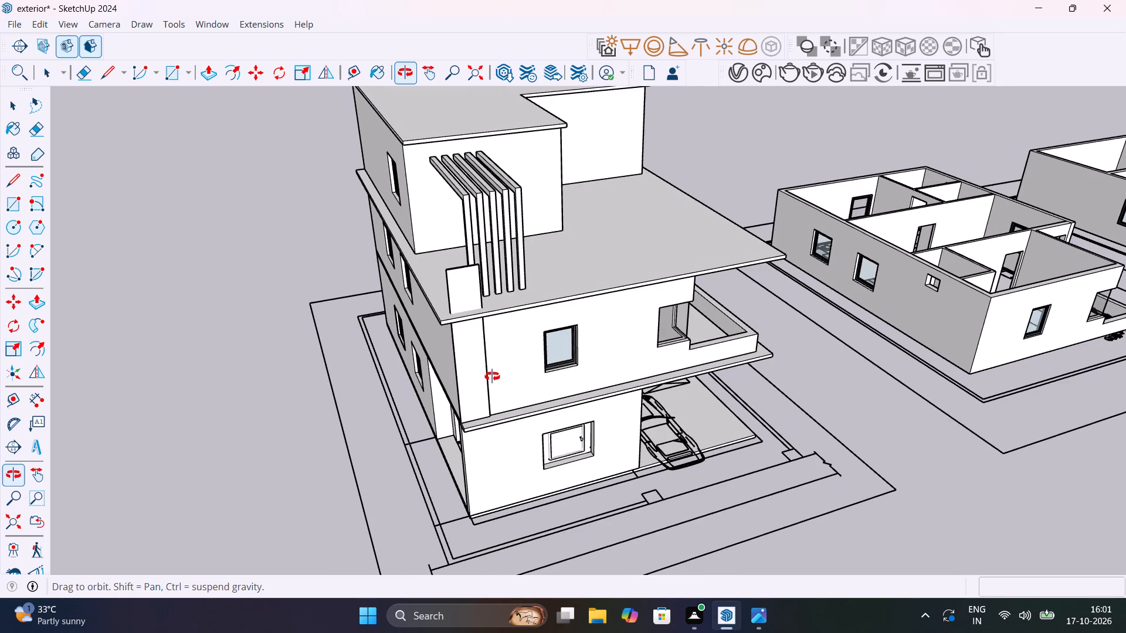
pyautogui.moveTo(492, 376); pyautogui.dragTo(639, 424, button='middle')
pyautogui.scroll(10, 617, 372)
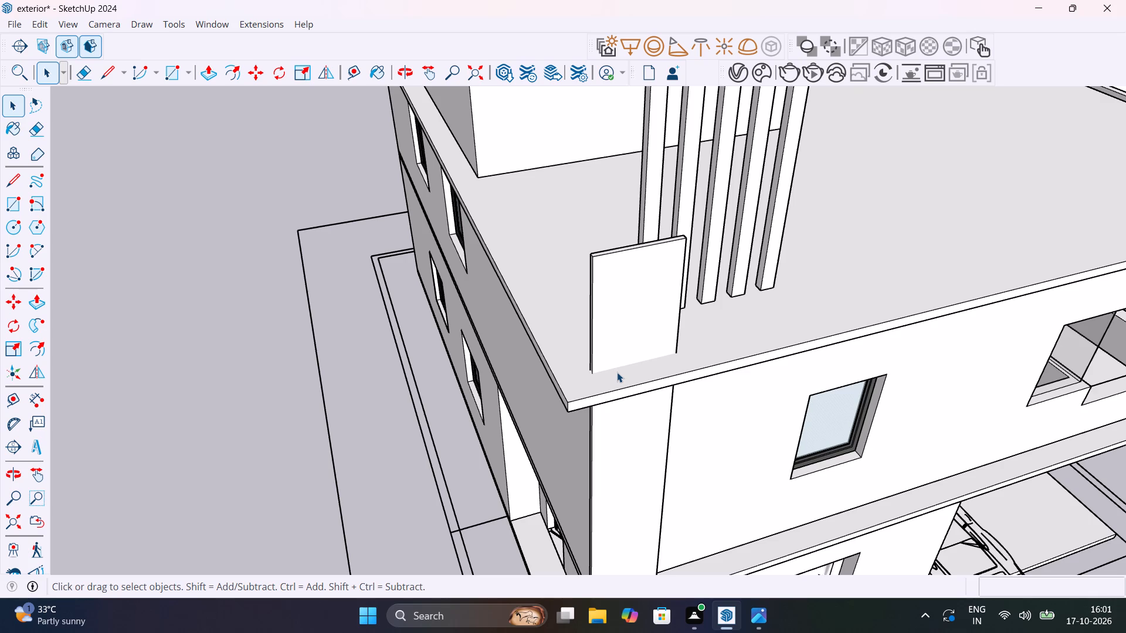
# Open the terrace slab group for editing at the building corner where the strip rises through it.
pyautogui.moveTo(626, 380); pyautogui.dragTo(674, 363, button='middle')
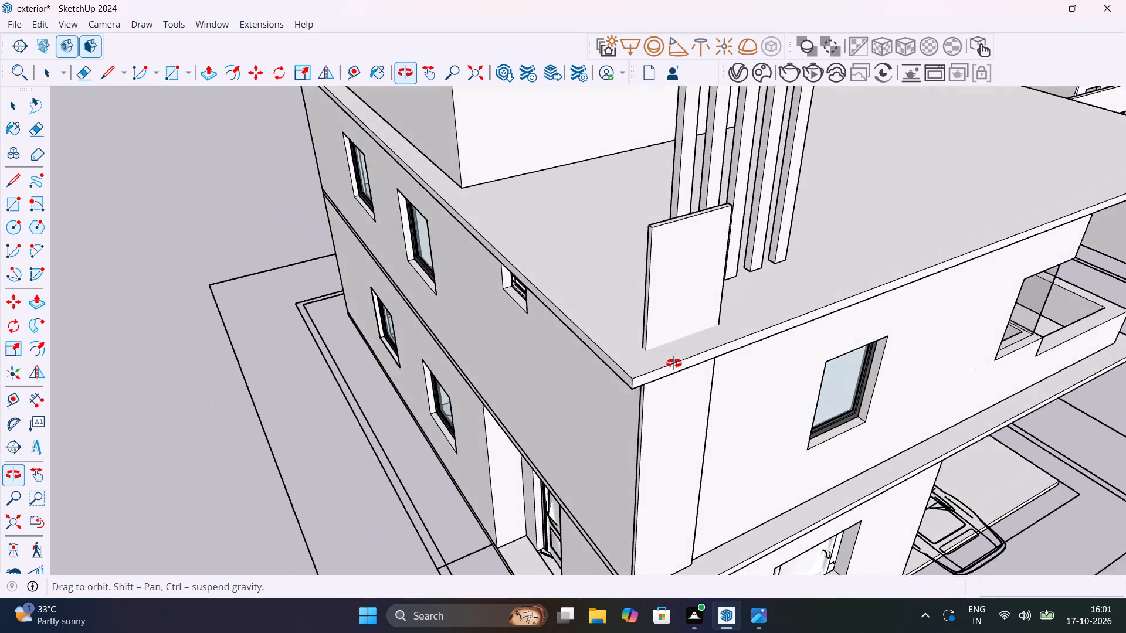
pyautogui.moveTo(674, 363); pyautogui.dragTo(673, 363, button='middle')
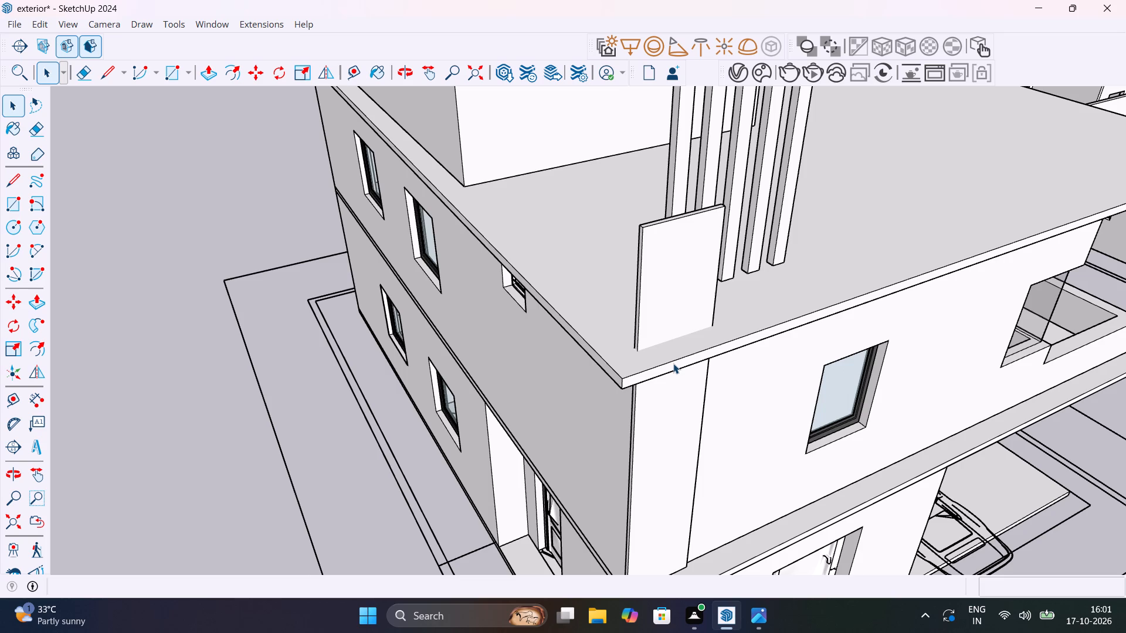
pyautogui.keyDown('shift'); pyautogui.moveTo(671, 373); pyautogui.dragTo(684, 442, button='middle'); pyautogui.keyUp('shift')
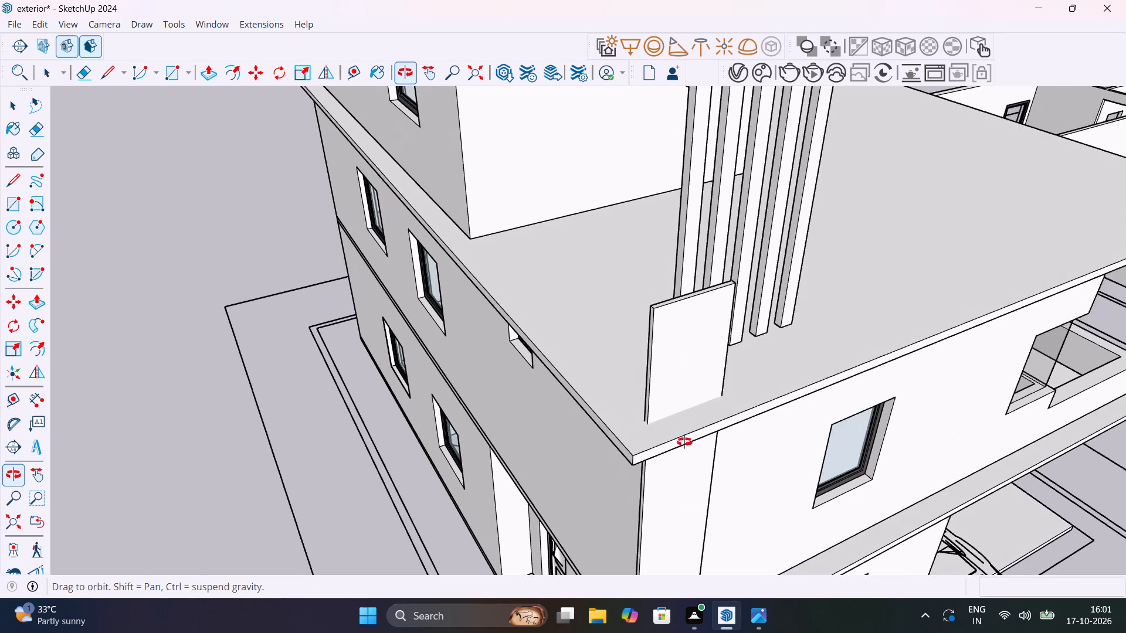
pyautogui.keyDown('shift'); pyautogui.moveTo(684, 442); pyautogui.dragTo(877, 236, button='middle'); pyautogui.keyUp('shift')
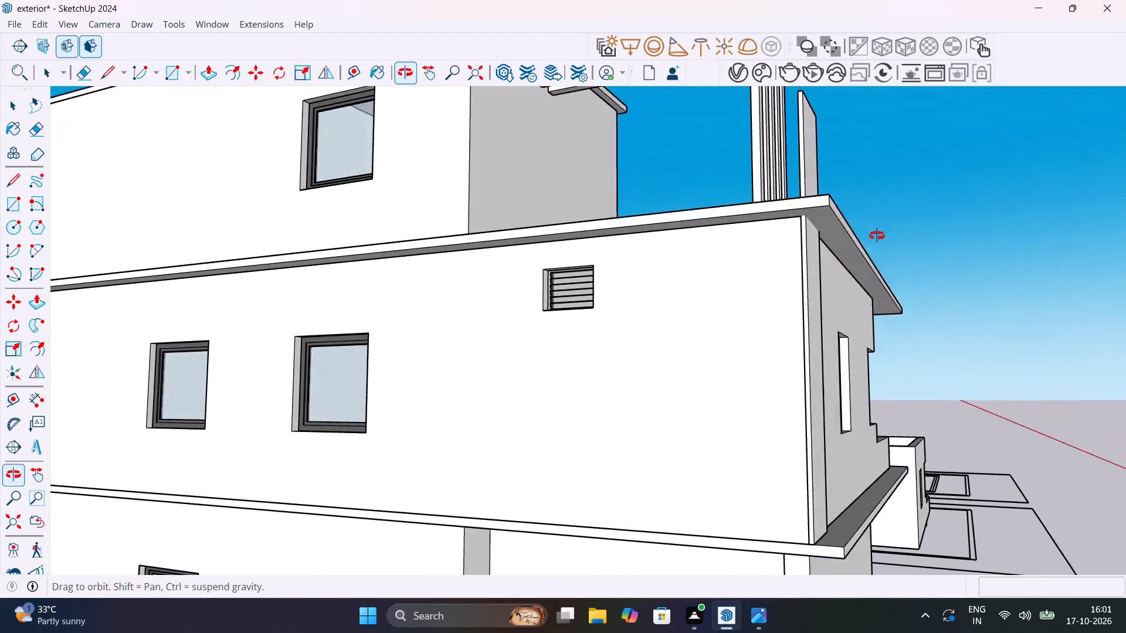
pyautogui.keyDown('shift'); pyautogui.moveTo(877, 236); pyautogui.dragTo(654, 431, button='middle'); pyautogui.keyUp('shift')
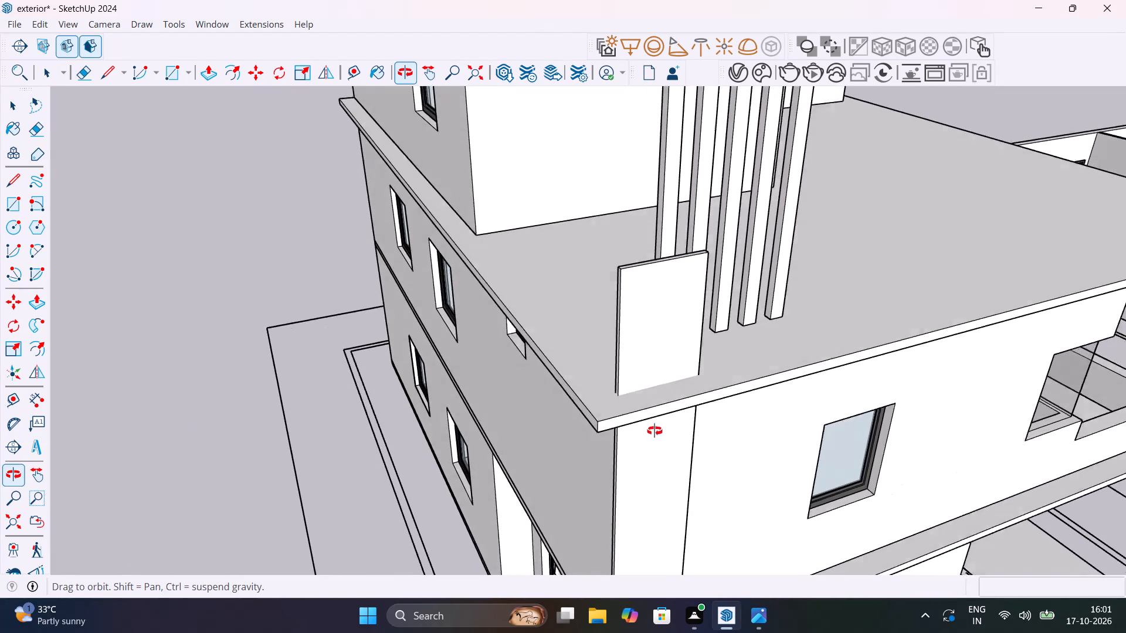
pyautogui.keyDown('shift'); pyautogui.moveTo(654, 431); pyautogui.dragTo(654, 432, button='middle'); pyautogui.keyUp('shift')
pyautogui.scroll(5, 653, 432)
pyautogui.click(651, 426)
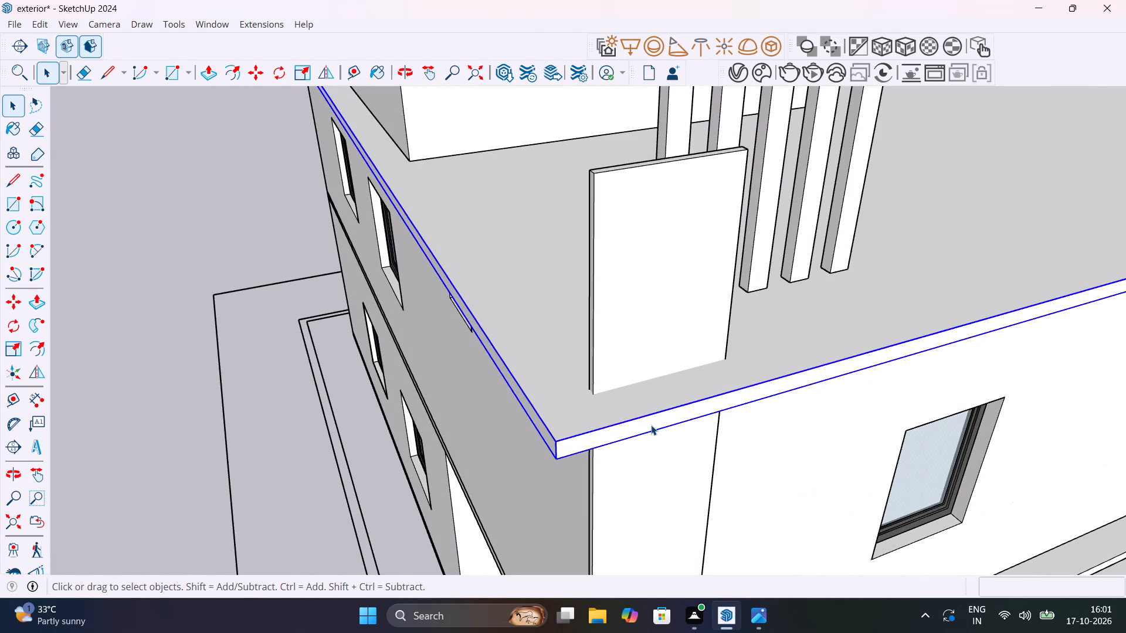
pyautogui.doubleClick(651, 425)
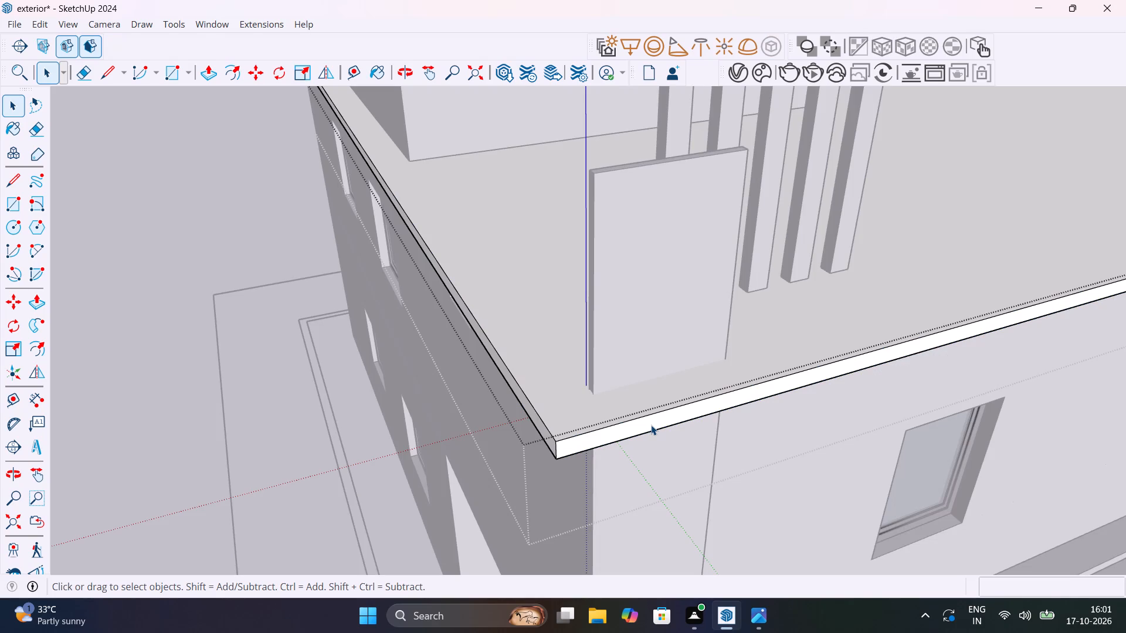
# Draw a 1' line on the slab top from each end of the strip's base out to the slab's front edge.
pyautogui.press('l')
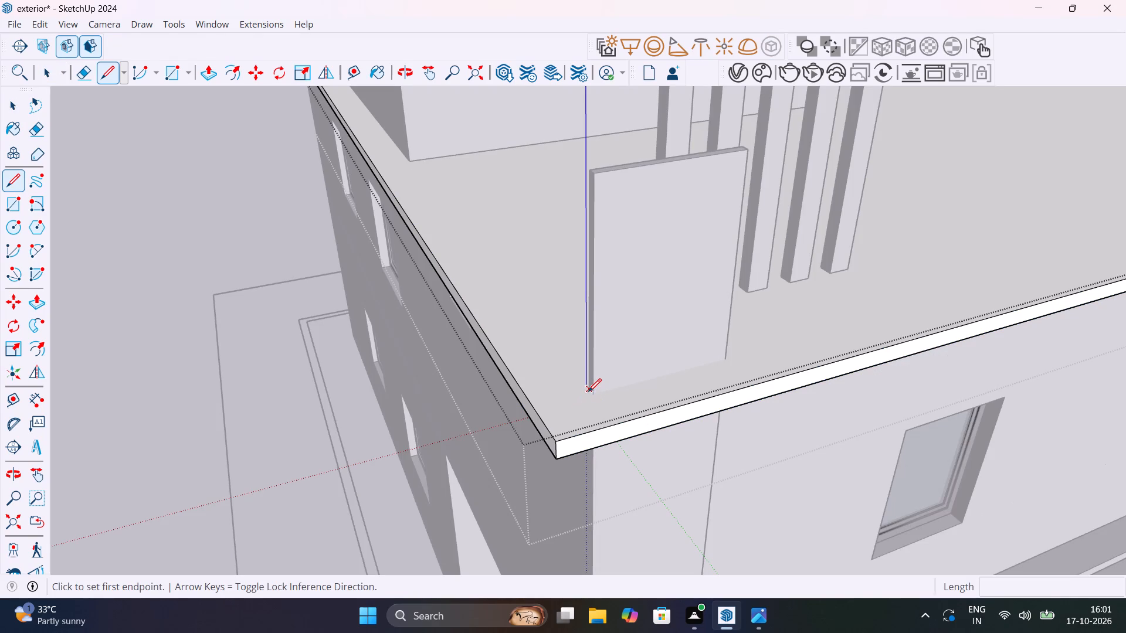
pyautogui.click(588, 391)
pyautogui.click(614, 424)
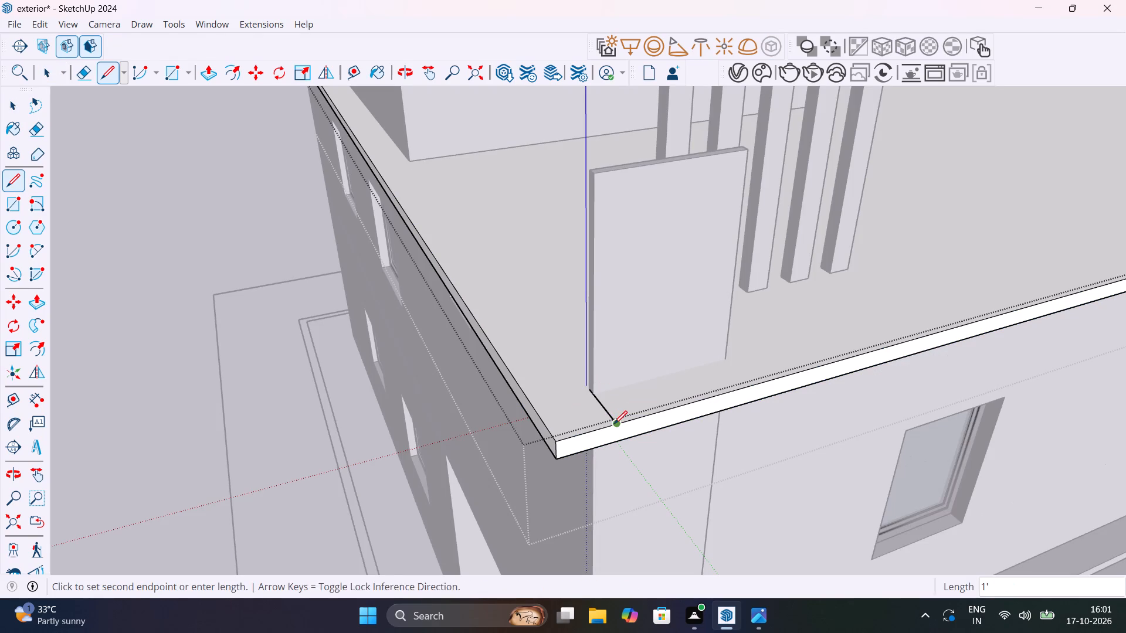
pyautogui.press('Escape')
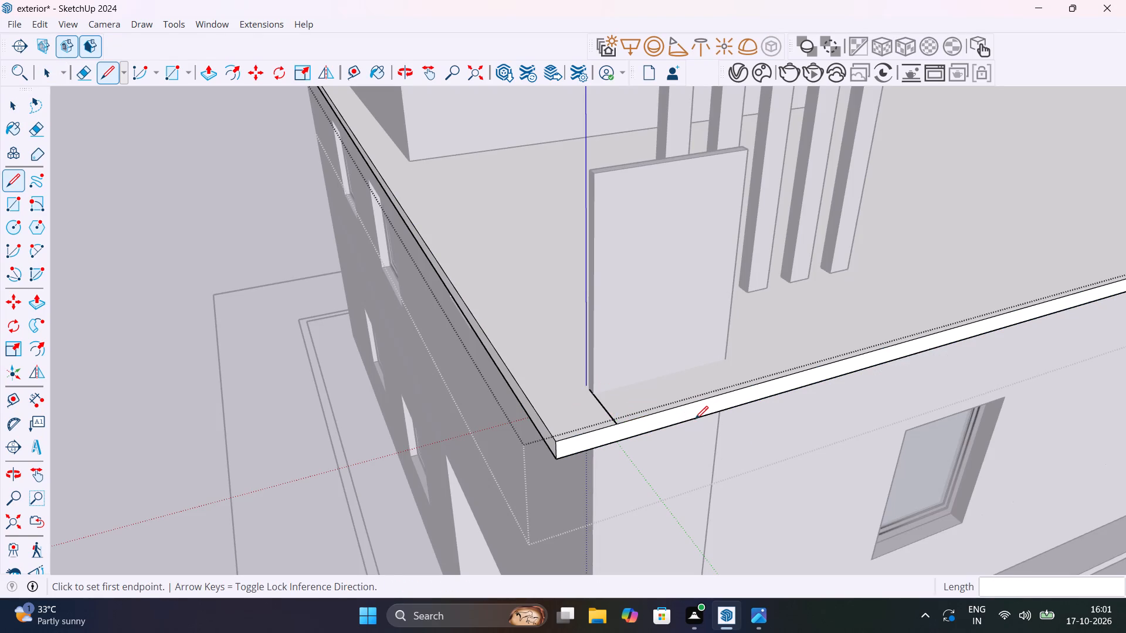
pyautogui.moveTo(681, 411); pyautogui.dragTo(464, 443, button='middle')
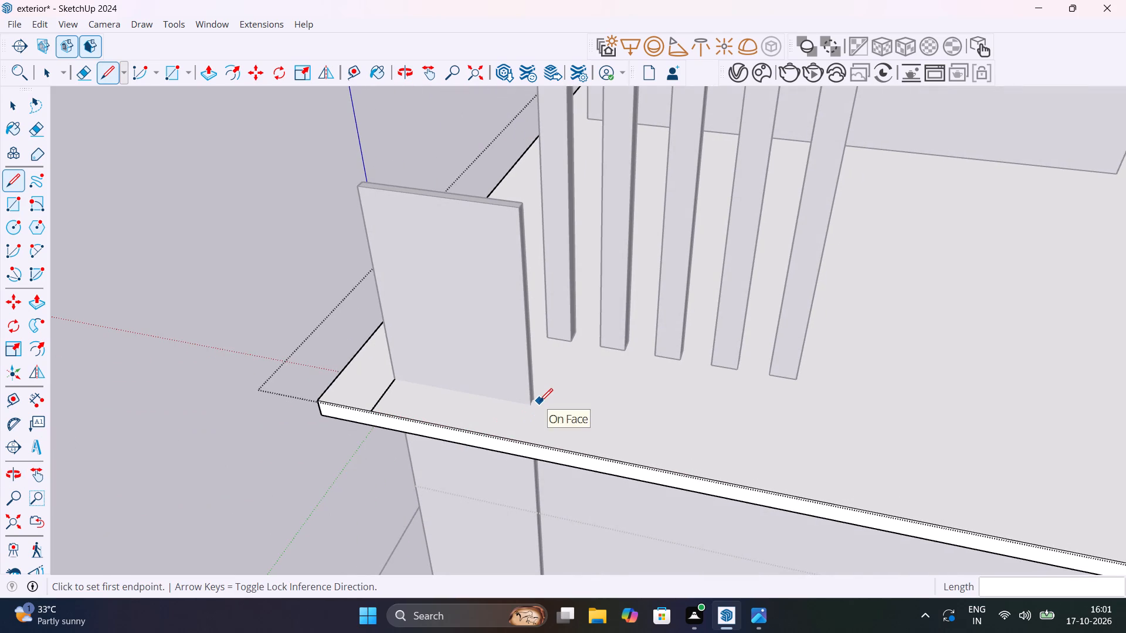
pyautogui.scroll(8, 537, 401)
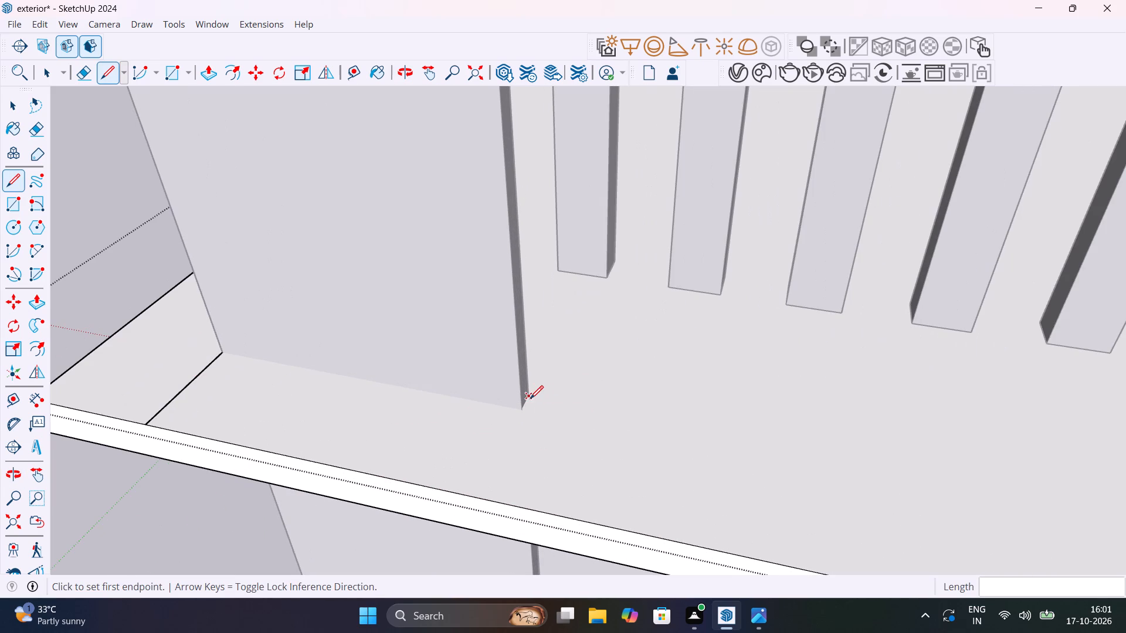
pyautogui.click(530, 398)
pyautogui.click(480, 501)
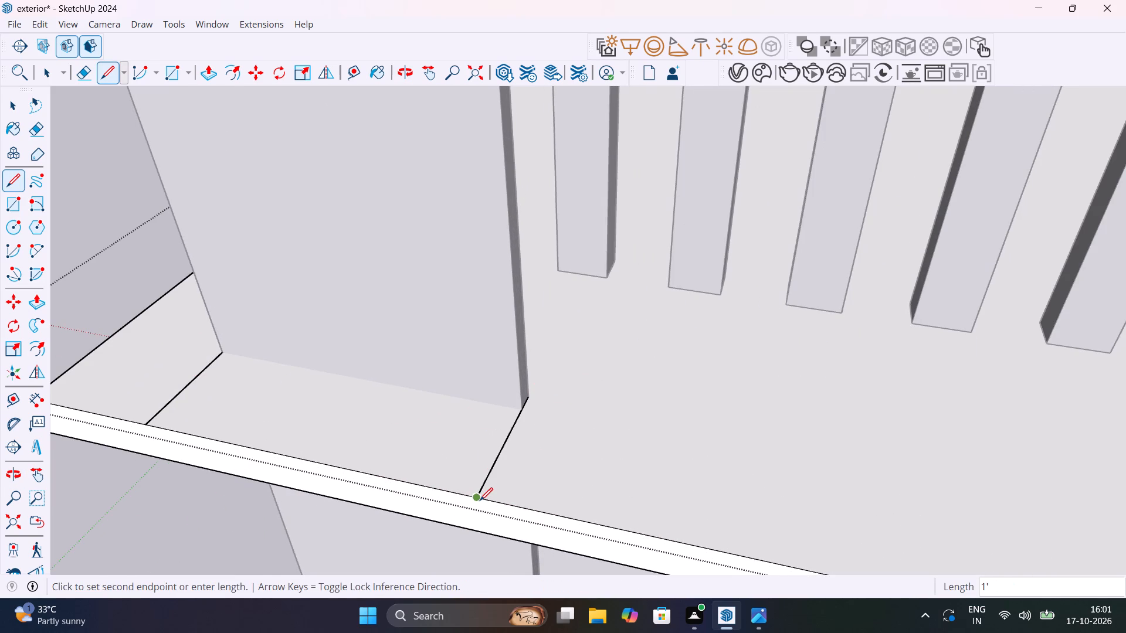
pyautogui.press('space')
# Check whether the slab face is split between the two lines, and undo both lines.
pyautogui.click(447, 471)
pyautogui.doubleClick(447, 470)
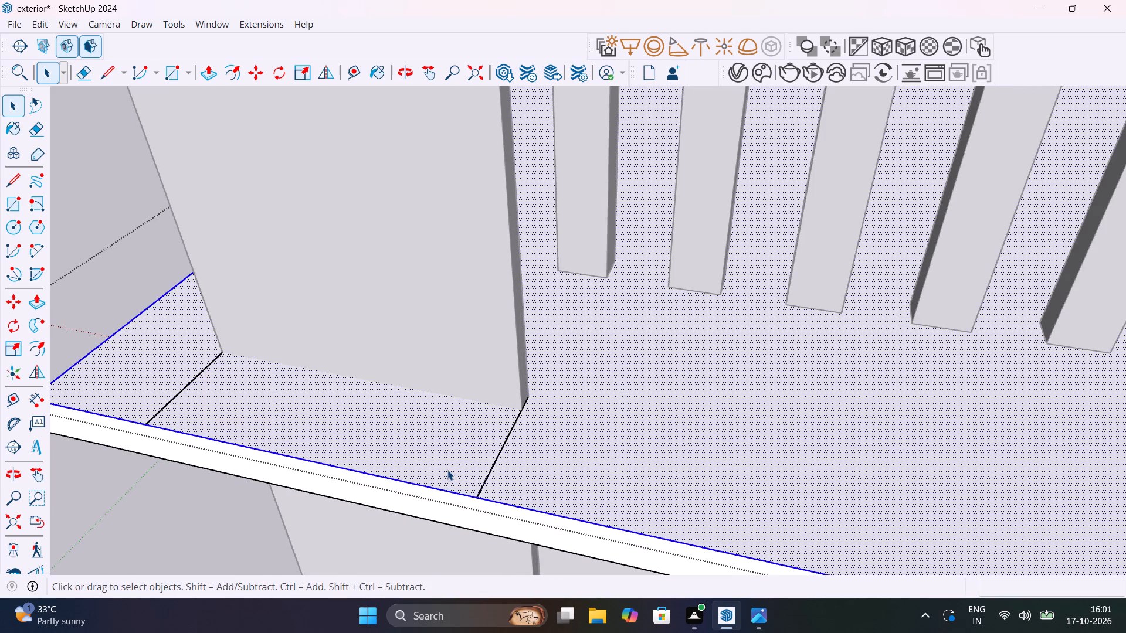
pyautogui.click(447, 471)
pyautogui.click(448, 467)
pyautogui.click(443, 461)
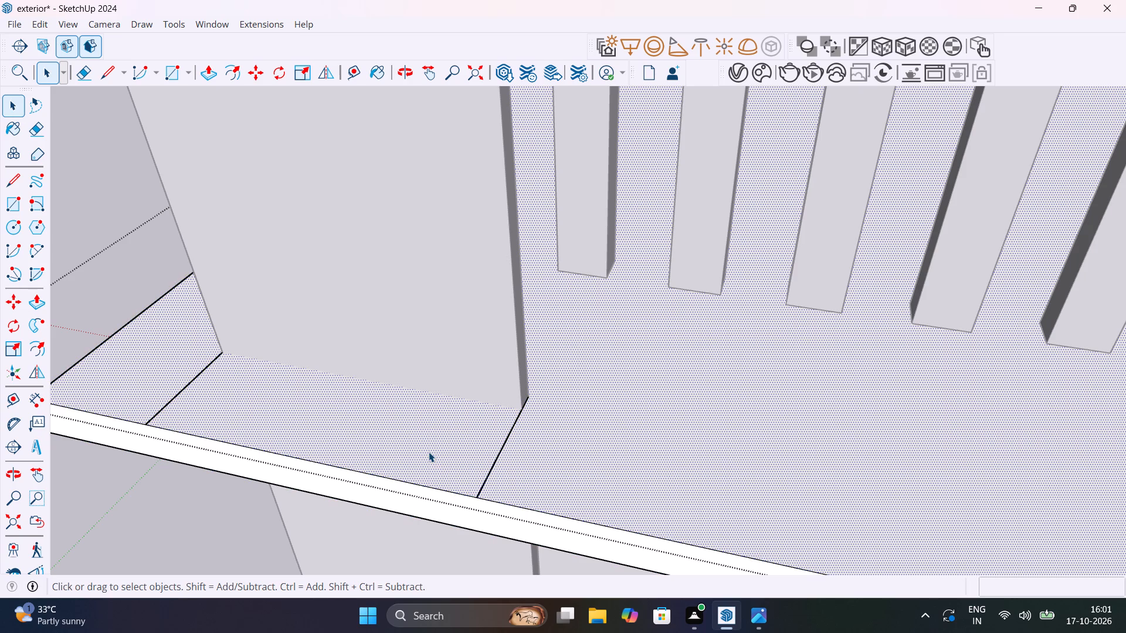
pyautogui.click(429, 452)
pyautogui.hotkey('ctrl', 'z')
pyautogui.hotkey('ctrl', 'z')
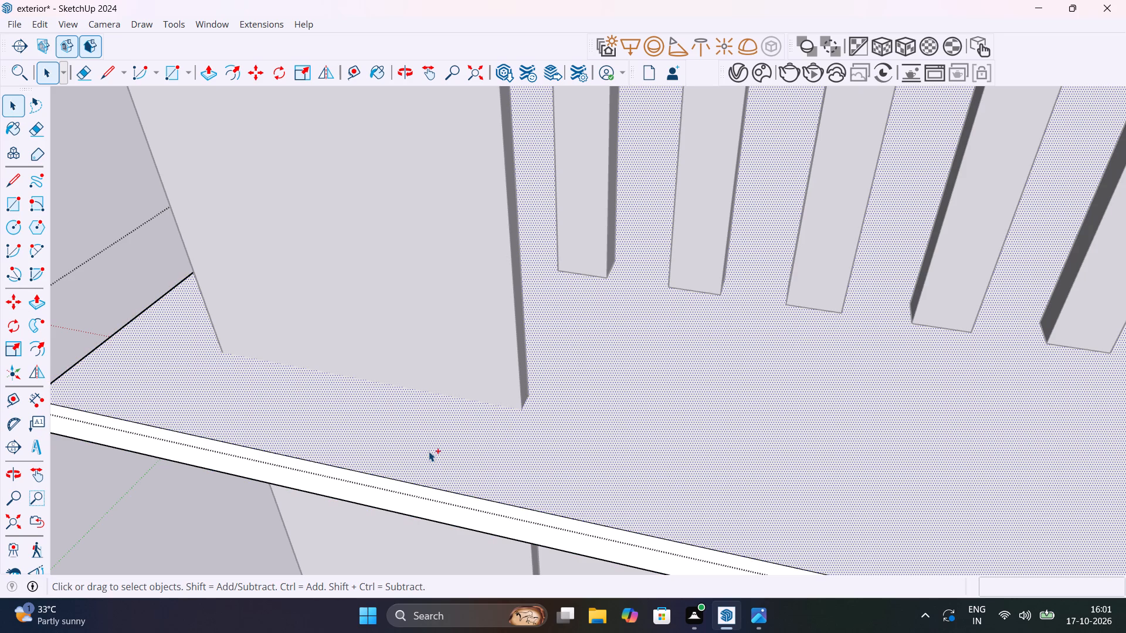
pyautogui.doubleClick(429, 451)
# Outline the slab area in front of the strip: side lines to the slab edge and a 2' 5 15/16" line along the strip's front base.
pyautogui.scroll(-7, 450, 461)
pyautogui.keyDown('shift'); pyautogui.moveTo(474, 460); pyautogui.dragTo(656, 440, button='middle'); pyautogui.keyUp('shift')
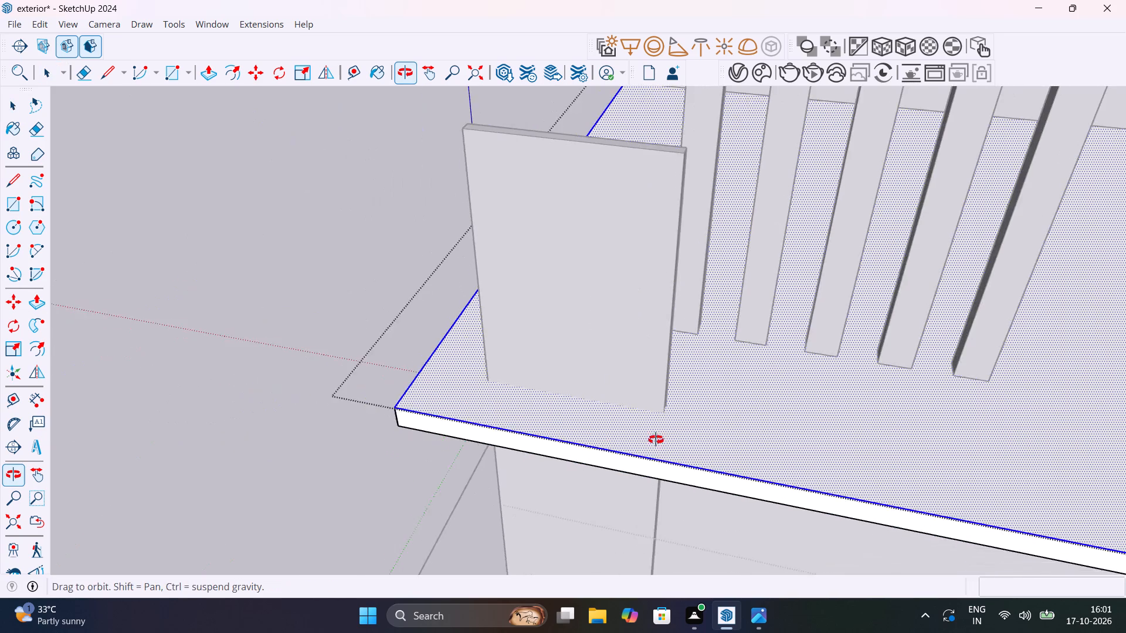
pyautogui.keyDown('shift'); pyautogui.moveTo(656, 440); pyautogui.dragTo(577, 441, button='middle'); pyautogui.keyUp('shift')
pyautogui.scroll(5, 578, 440)
pyautogui.press('l')
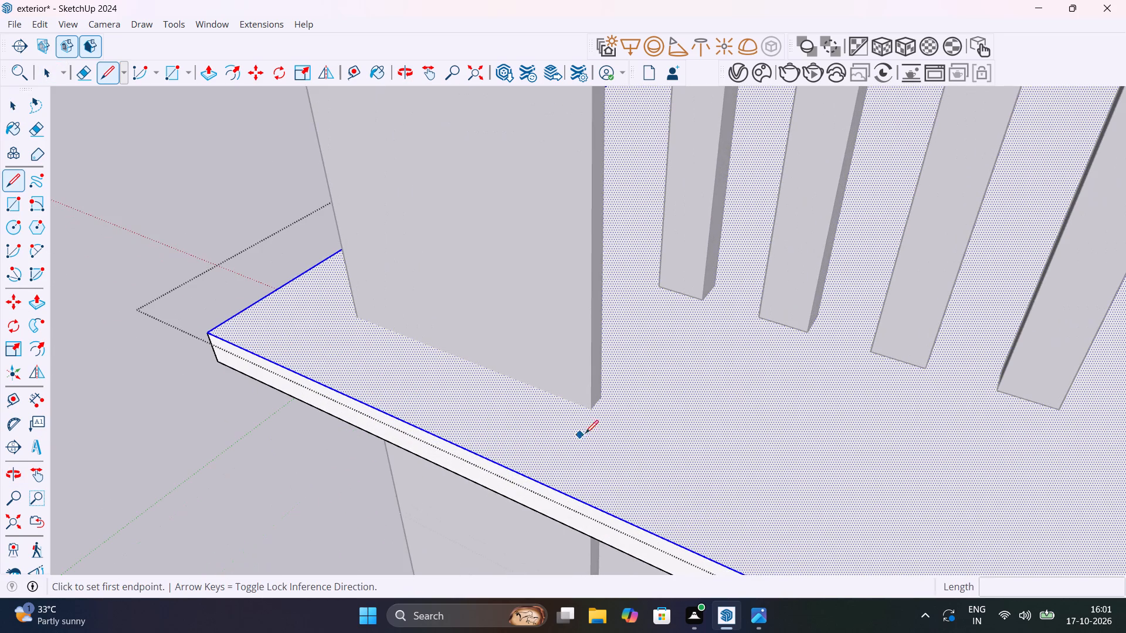
pyautogui.click(601, 401)
pyautogui.click(532, 477)
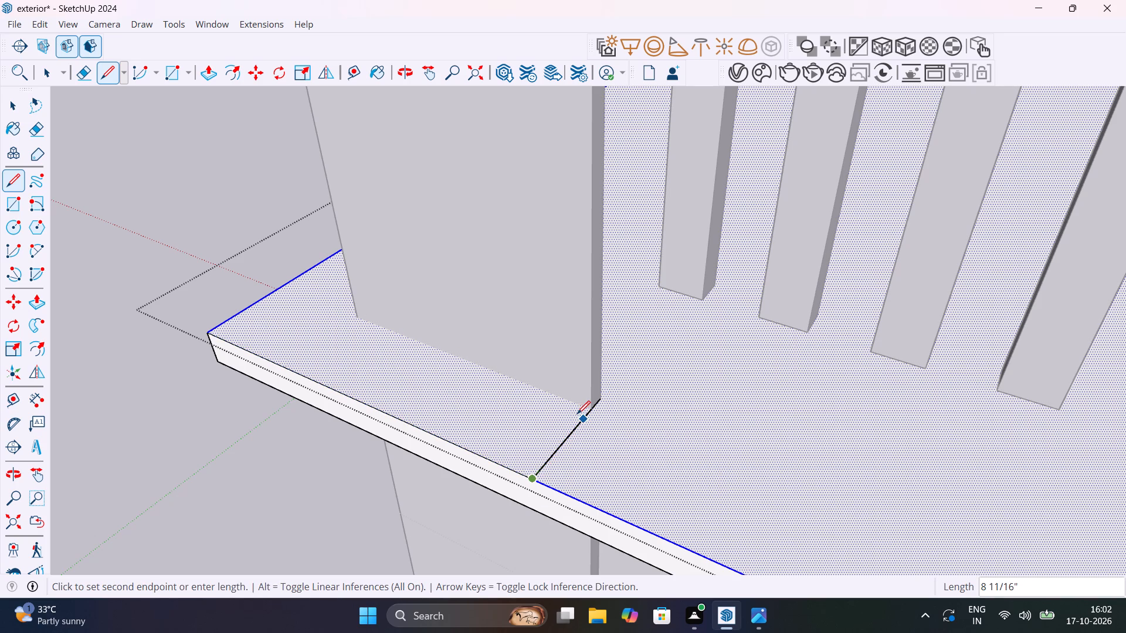
pyautogui.press('Escape')
pyautogui.moveTo(575, 416); pyautogui.dragTo(337, 435, button='middle')
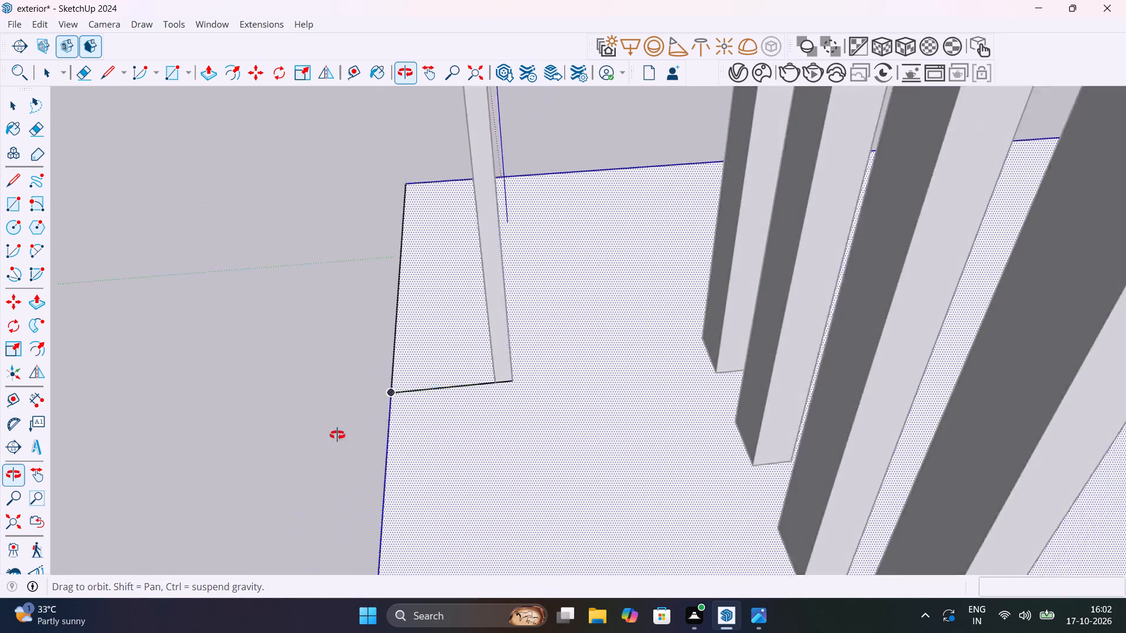
pyautogui.moveTo(337, 435); pyautogui.dragTo(495, 438, button='middle')
pyautogui.click(558, 413)
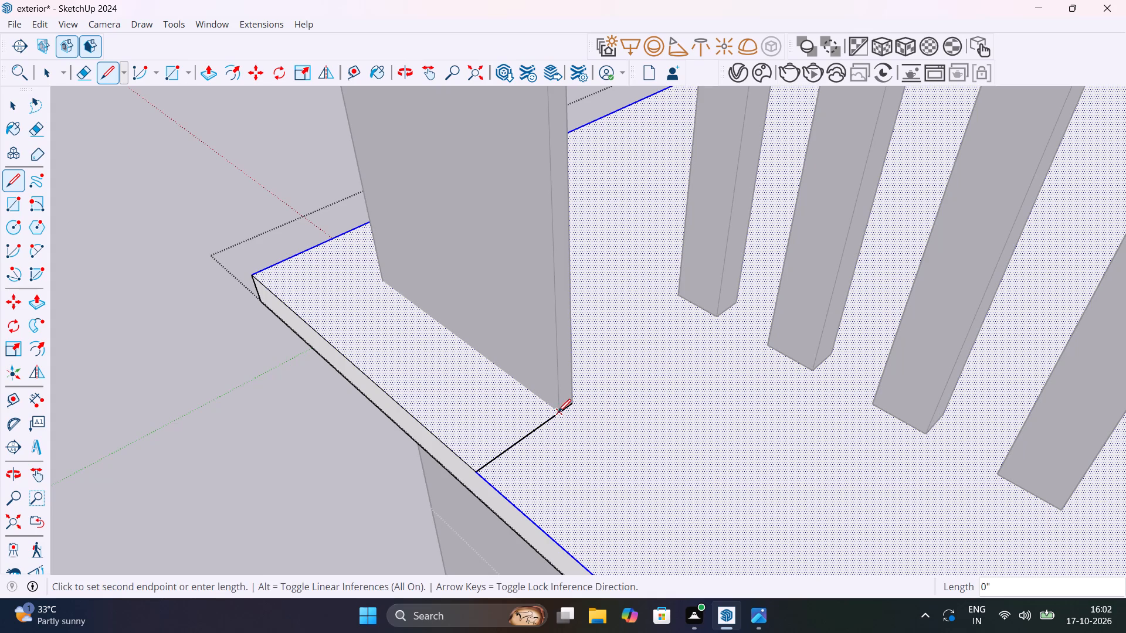
pyautogui.click(384, 277)
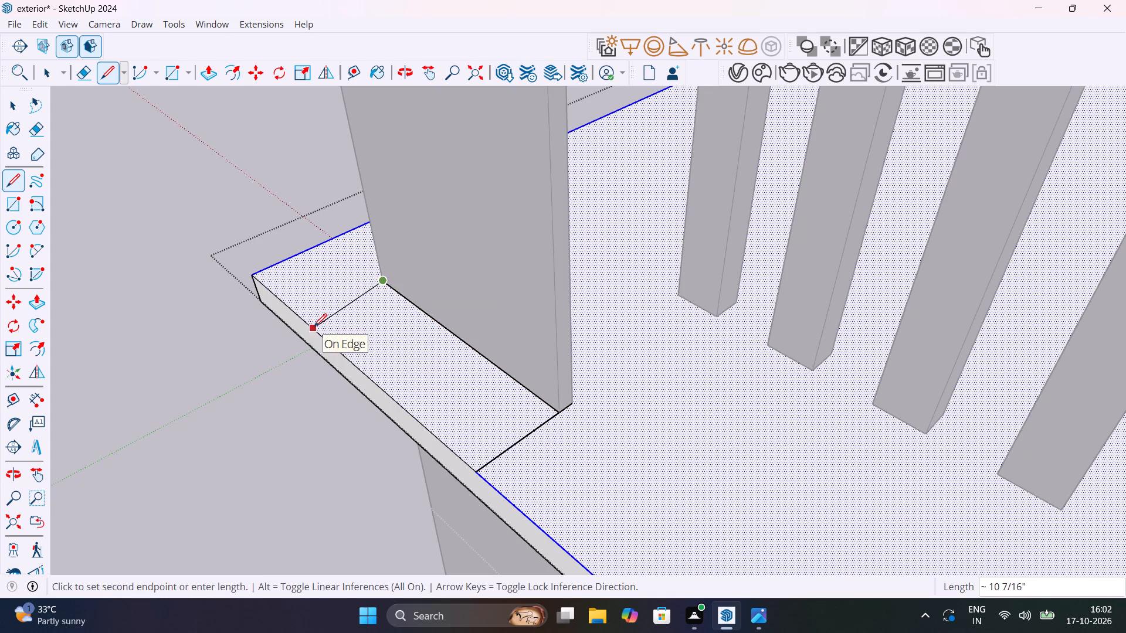
pyautogui.click(303, 326)
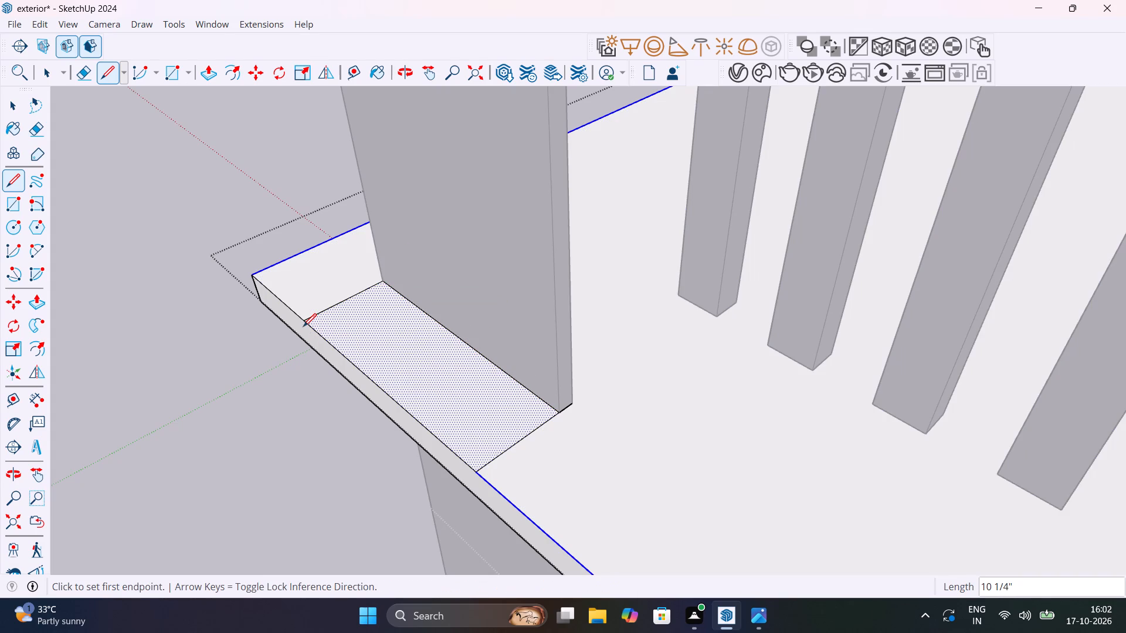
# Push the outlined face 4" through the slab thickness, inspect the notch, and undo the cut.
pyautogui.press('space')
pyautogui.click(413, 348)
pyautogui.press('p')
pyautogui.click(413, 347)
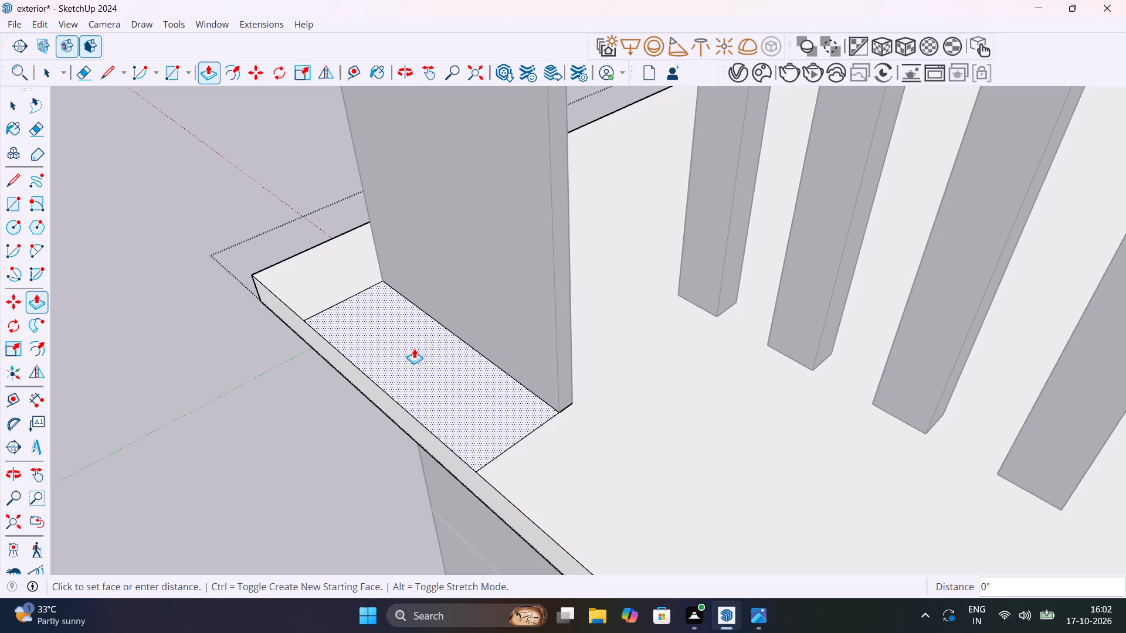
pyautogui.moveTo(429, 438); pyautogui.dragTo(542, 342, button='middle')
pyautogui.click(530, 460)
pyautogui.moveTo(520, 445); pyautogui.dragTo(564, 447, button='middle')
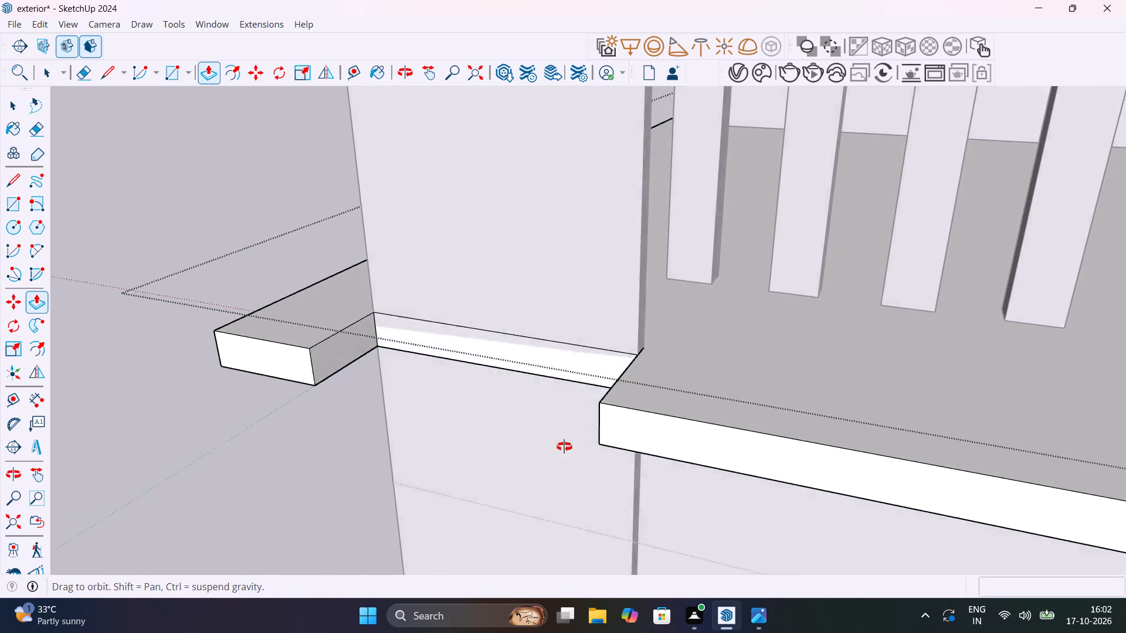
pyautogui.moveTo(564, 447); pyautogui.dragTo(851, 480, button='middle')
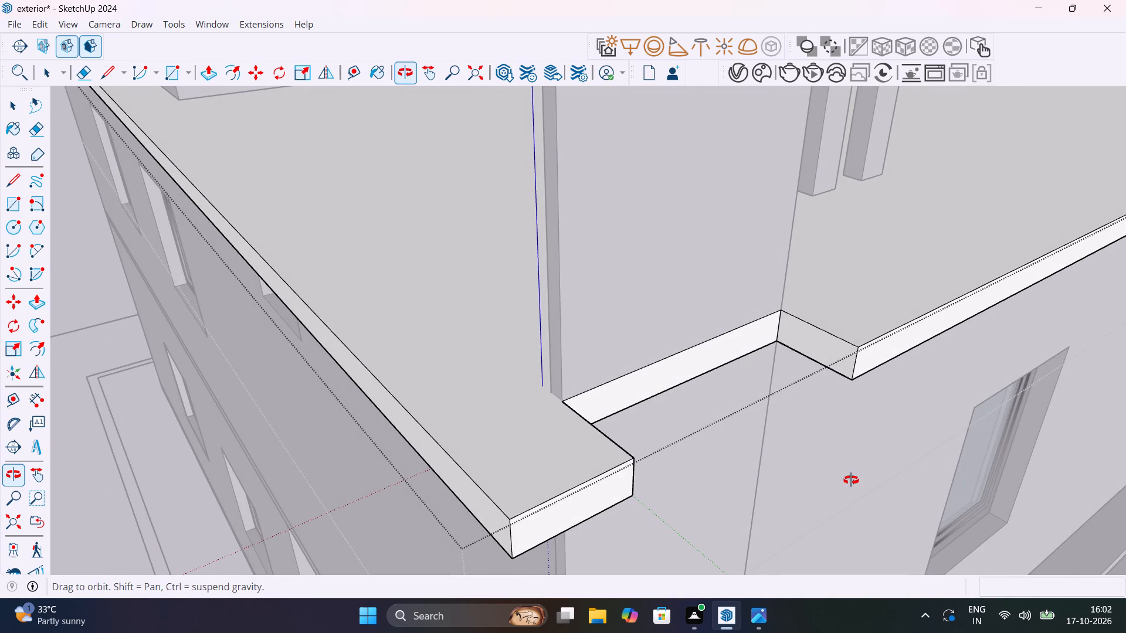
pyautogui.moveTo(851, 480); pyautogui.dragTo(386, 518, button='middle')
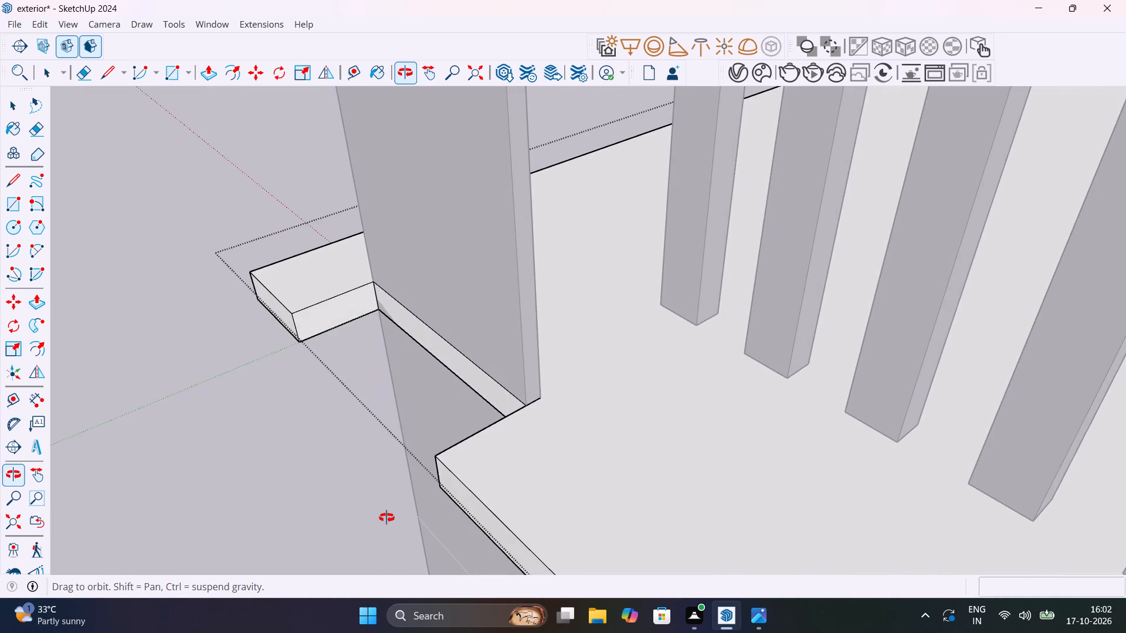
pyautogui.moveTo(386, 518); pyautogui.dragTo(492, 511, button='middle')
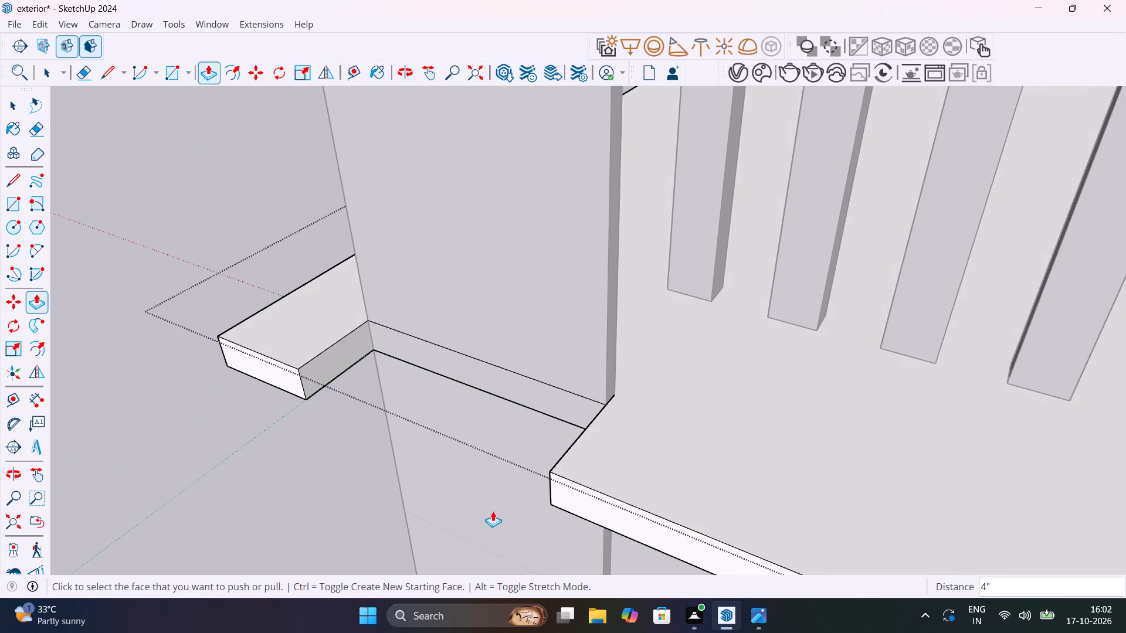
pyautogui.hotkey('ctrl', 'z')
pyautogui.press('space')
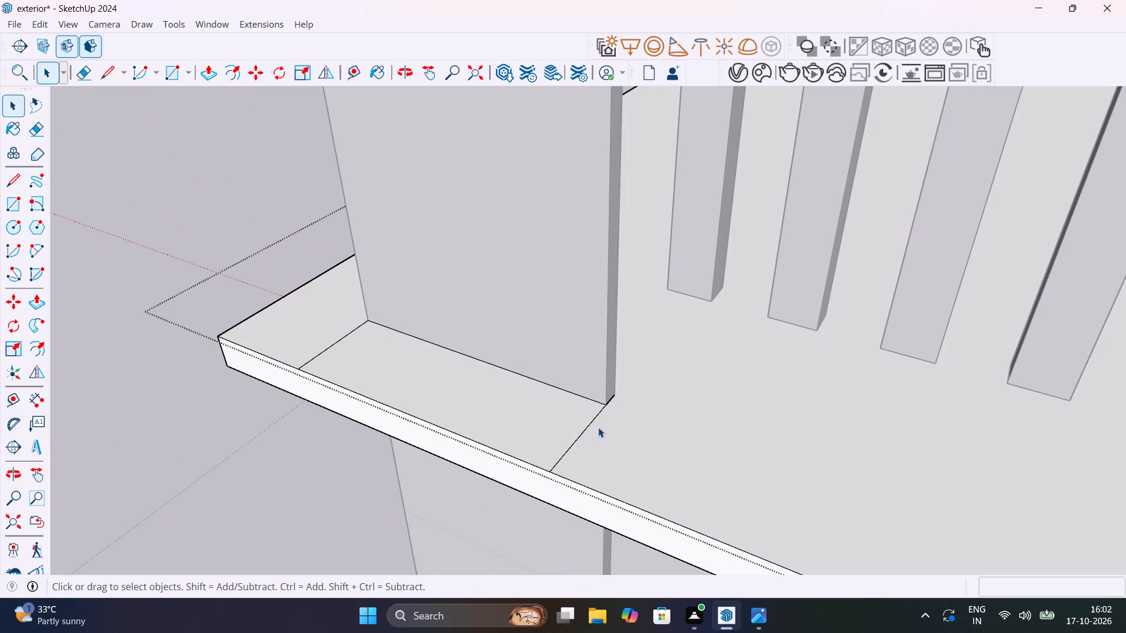
# Delete the line along the strip's front base on the slab top.
pyautogui.moveTo(495, 483); pyautogui.dragTo(475, 491, button='middle')
pyautogui.click(549, 388)
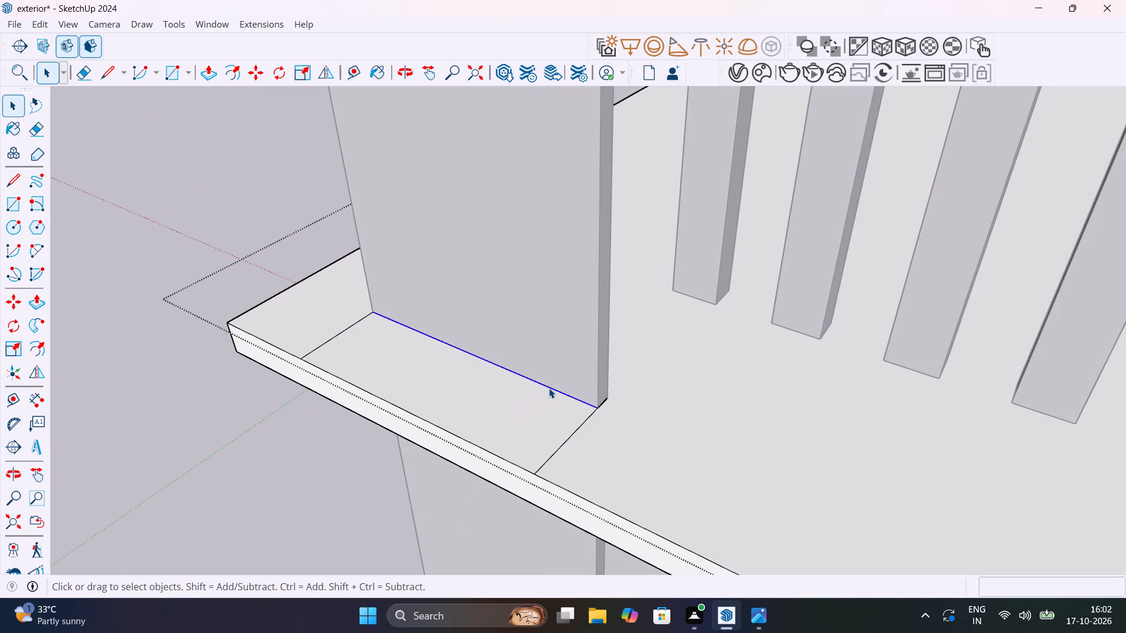
pyautogui.press('Delete')
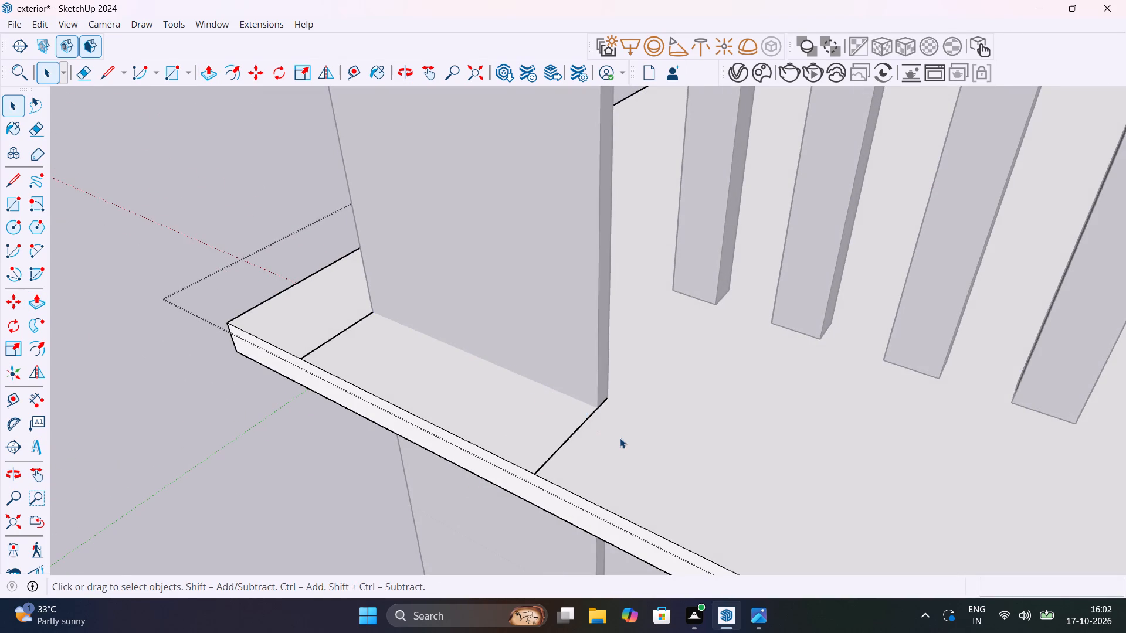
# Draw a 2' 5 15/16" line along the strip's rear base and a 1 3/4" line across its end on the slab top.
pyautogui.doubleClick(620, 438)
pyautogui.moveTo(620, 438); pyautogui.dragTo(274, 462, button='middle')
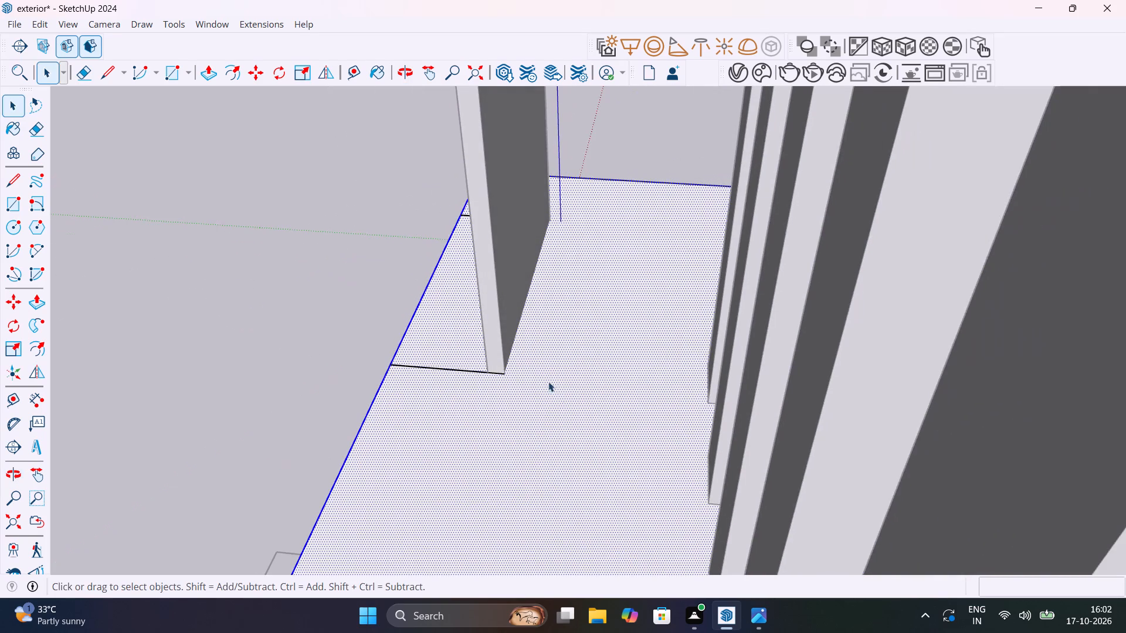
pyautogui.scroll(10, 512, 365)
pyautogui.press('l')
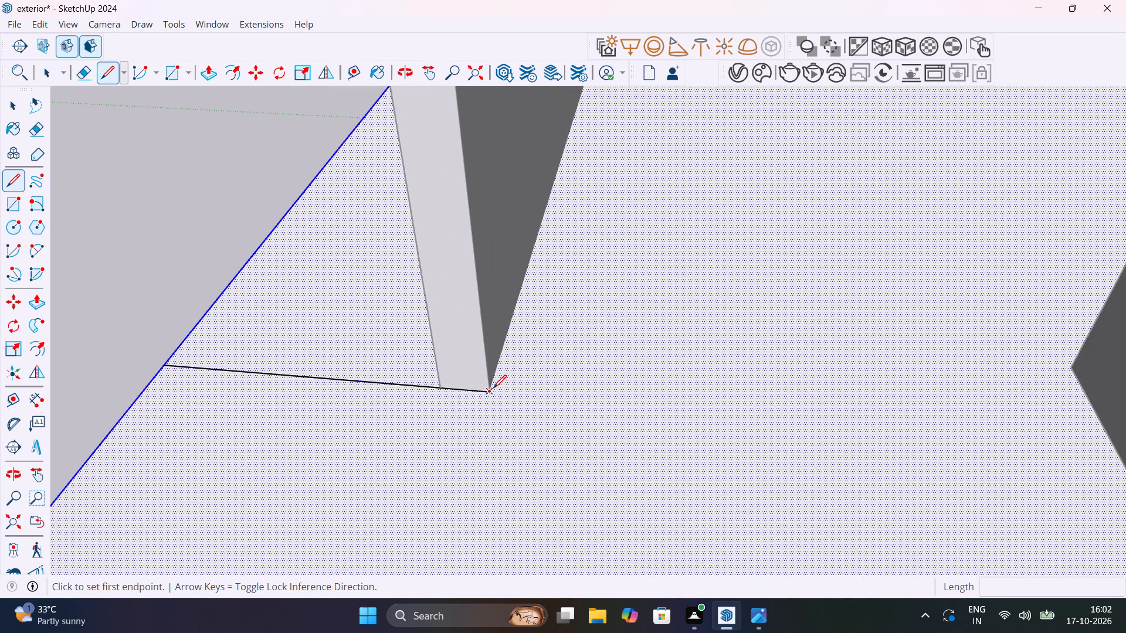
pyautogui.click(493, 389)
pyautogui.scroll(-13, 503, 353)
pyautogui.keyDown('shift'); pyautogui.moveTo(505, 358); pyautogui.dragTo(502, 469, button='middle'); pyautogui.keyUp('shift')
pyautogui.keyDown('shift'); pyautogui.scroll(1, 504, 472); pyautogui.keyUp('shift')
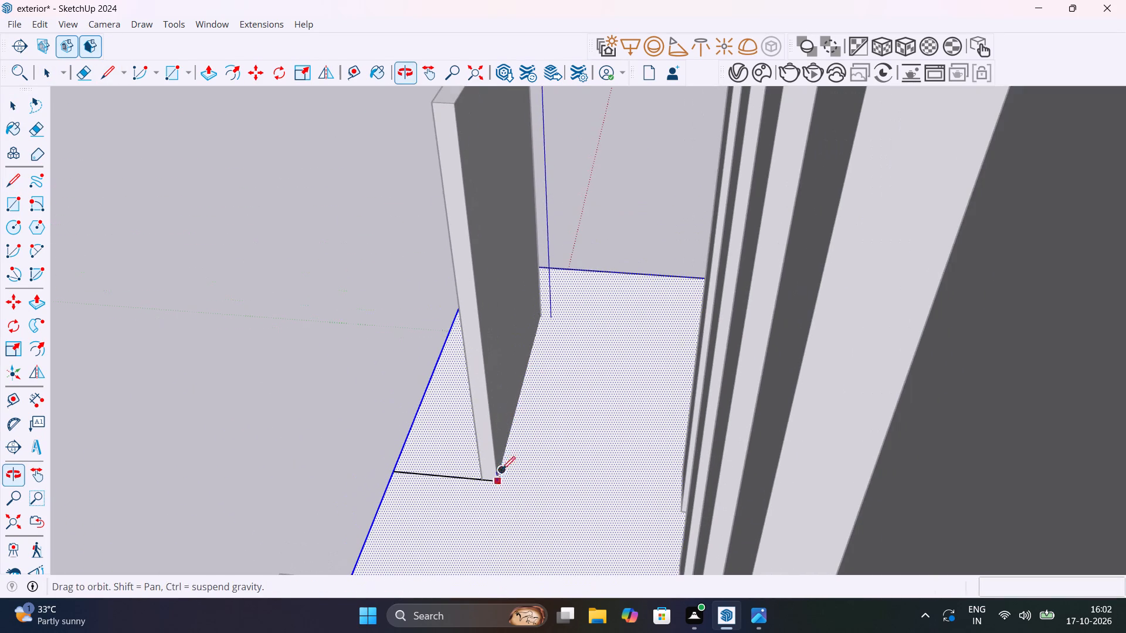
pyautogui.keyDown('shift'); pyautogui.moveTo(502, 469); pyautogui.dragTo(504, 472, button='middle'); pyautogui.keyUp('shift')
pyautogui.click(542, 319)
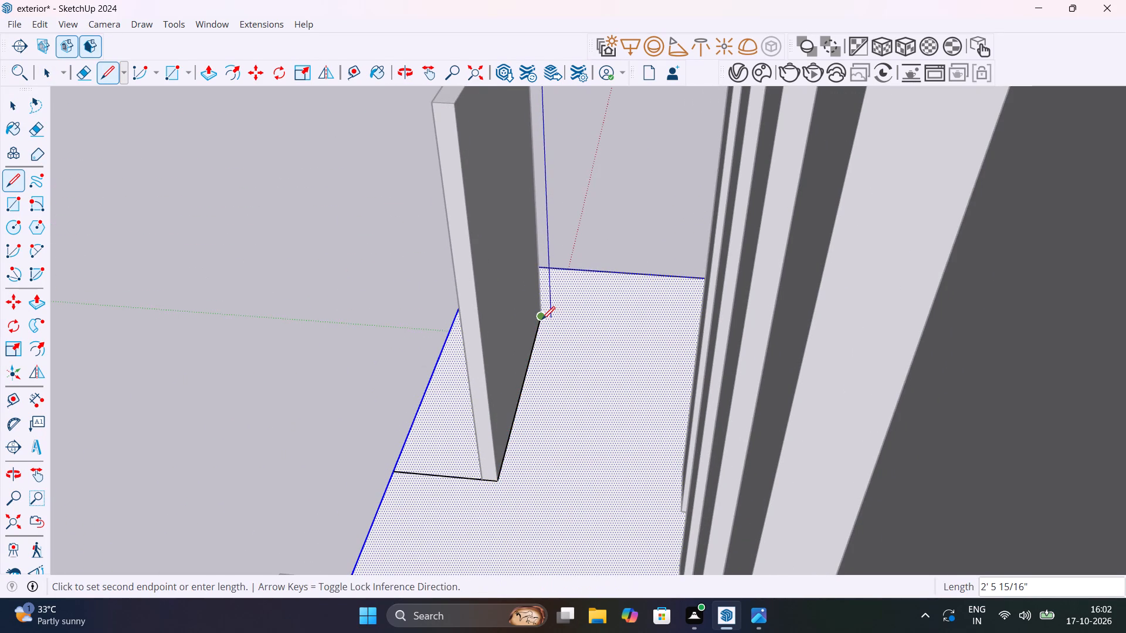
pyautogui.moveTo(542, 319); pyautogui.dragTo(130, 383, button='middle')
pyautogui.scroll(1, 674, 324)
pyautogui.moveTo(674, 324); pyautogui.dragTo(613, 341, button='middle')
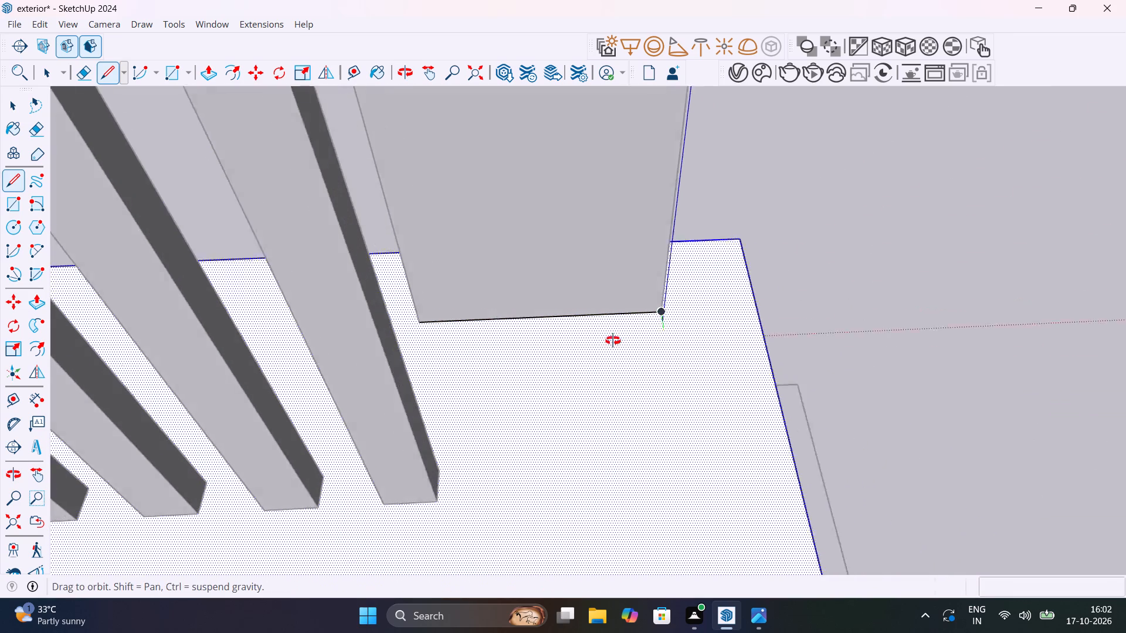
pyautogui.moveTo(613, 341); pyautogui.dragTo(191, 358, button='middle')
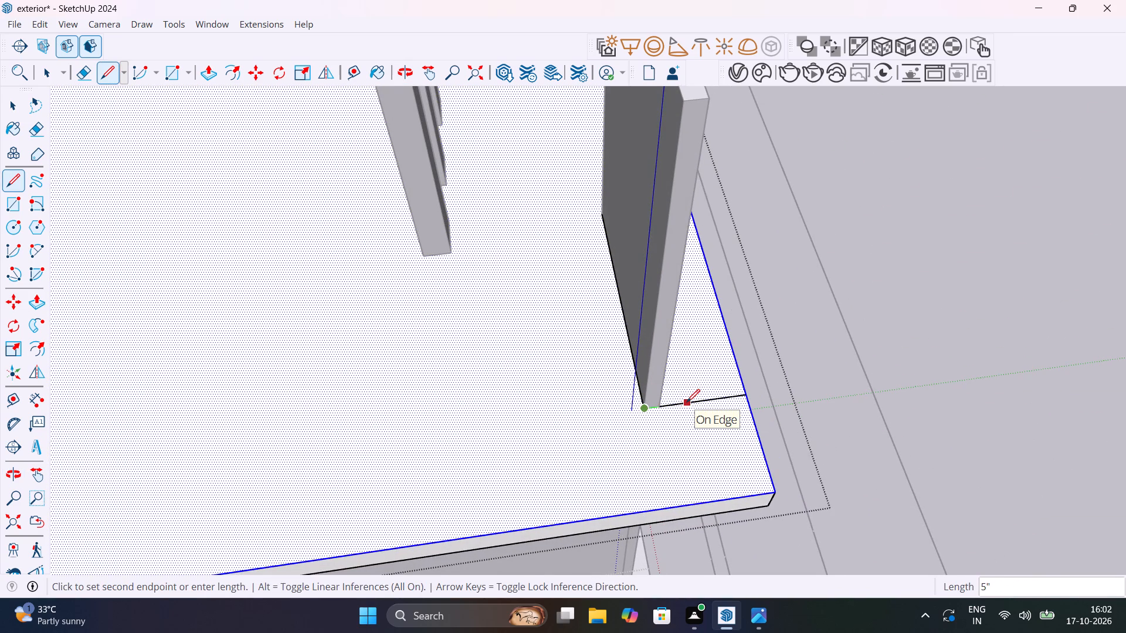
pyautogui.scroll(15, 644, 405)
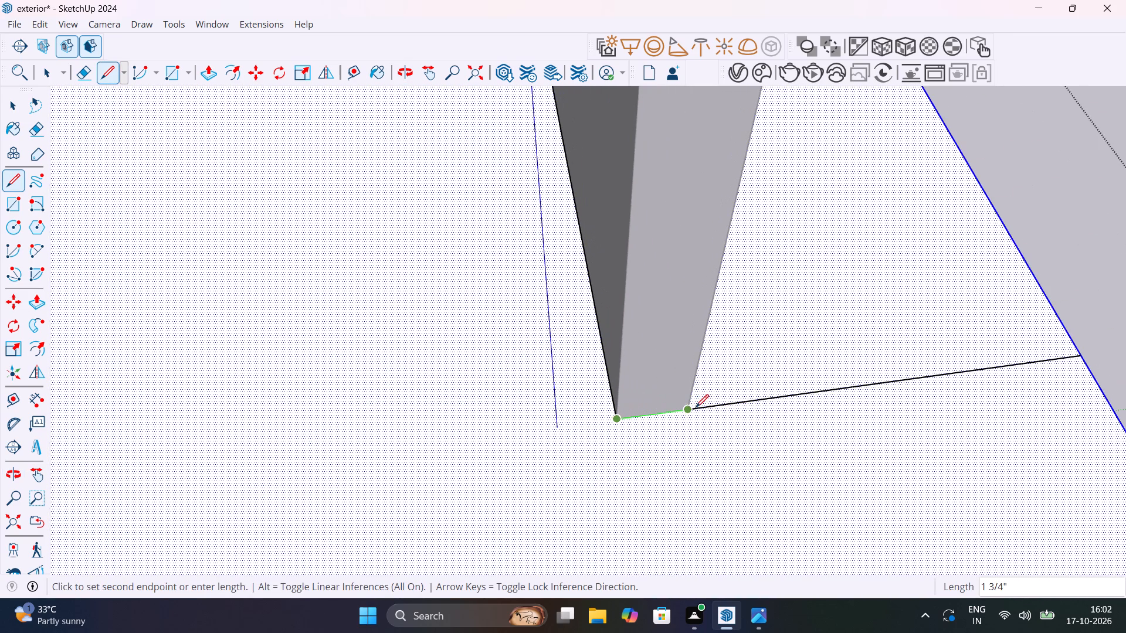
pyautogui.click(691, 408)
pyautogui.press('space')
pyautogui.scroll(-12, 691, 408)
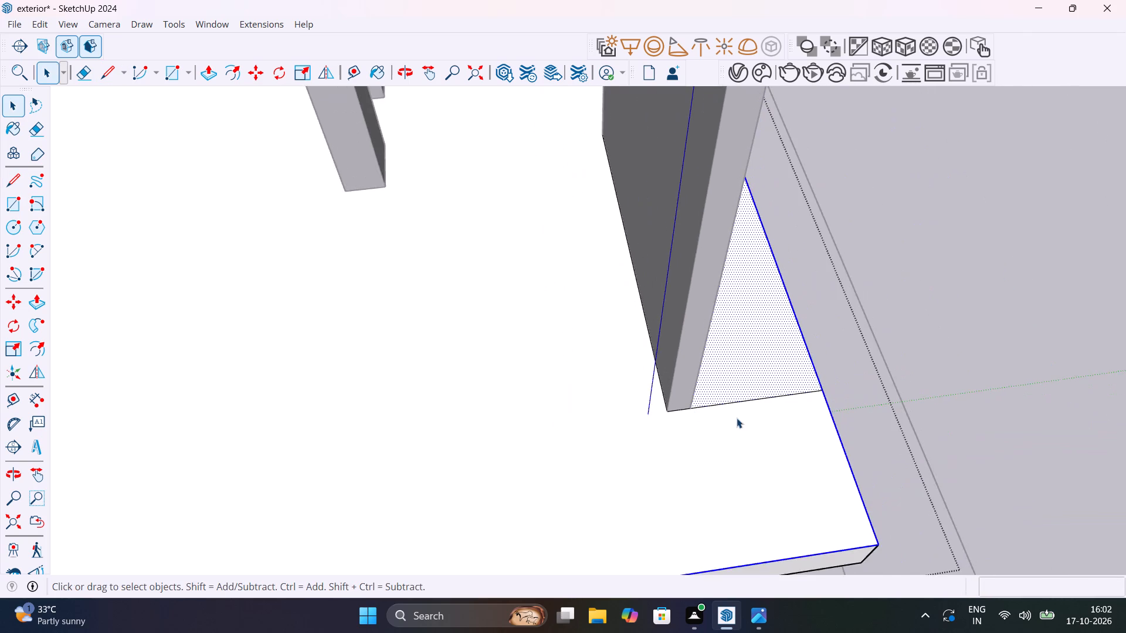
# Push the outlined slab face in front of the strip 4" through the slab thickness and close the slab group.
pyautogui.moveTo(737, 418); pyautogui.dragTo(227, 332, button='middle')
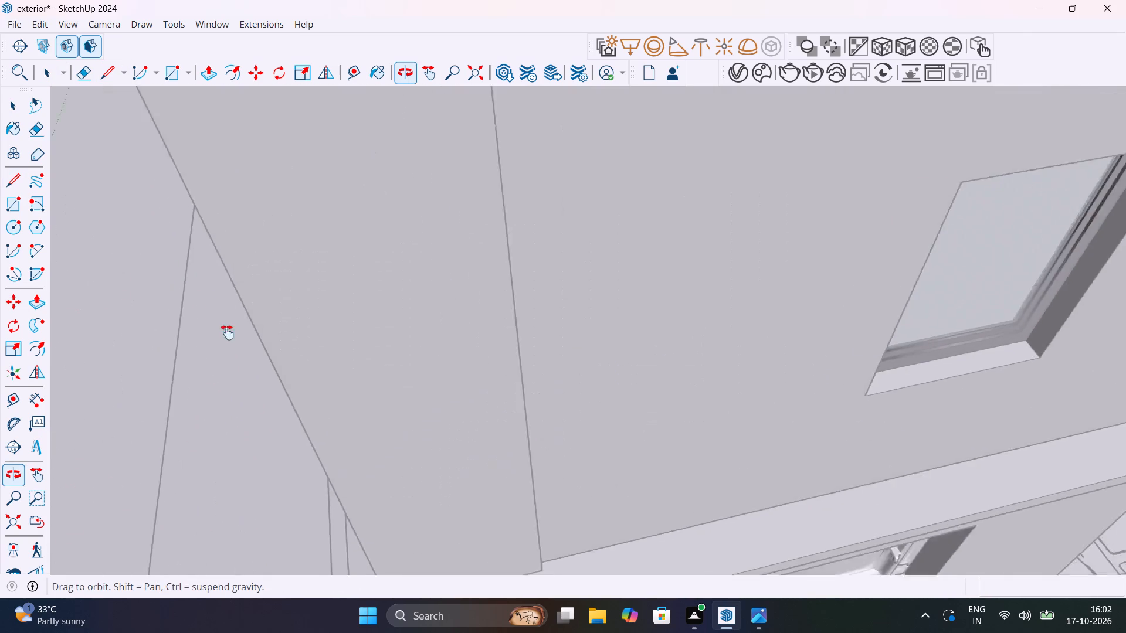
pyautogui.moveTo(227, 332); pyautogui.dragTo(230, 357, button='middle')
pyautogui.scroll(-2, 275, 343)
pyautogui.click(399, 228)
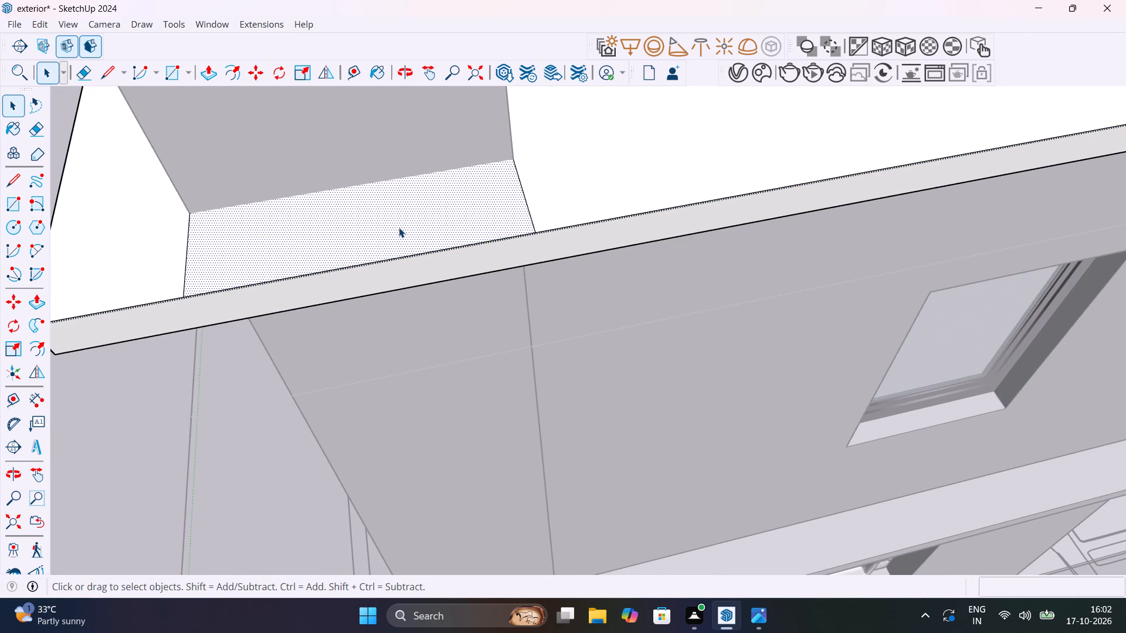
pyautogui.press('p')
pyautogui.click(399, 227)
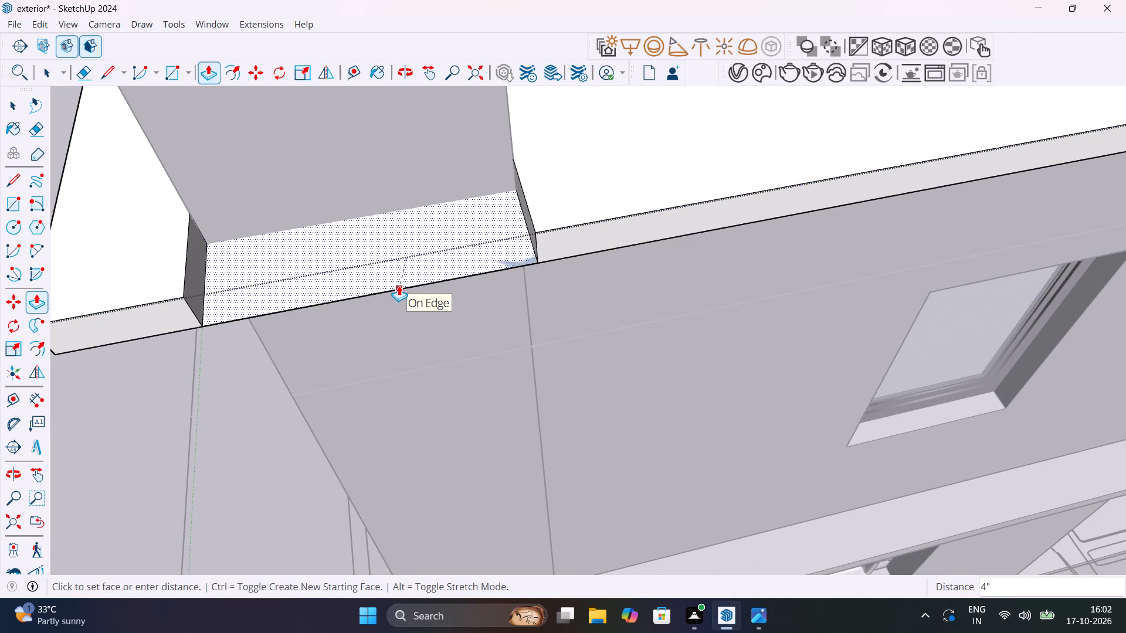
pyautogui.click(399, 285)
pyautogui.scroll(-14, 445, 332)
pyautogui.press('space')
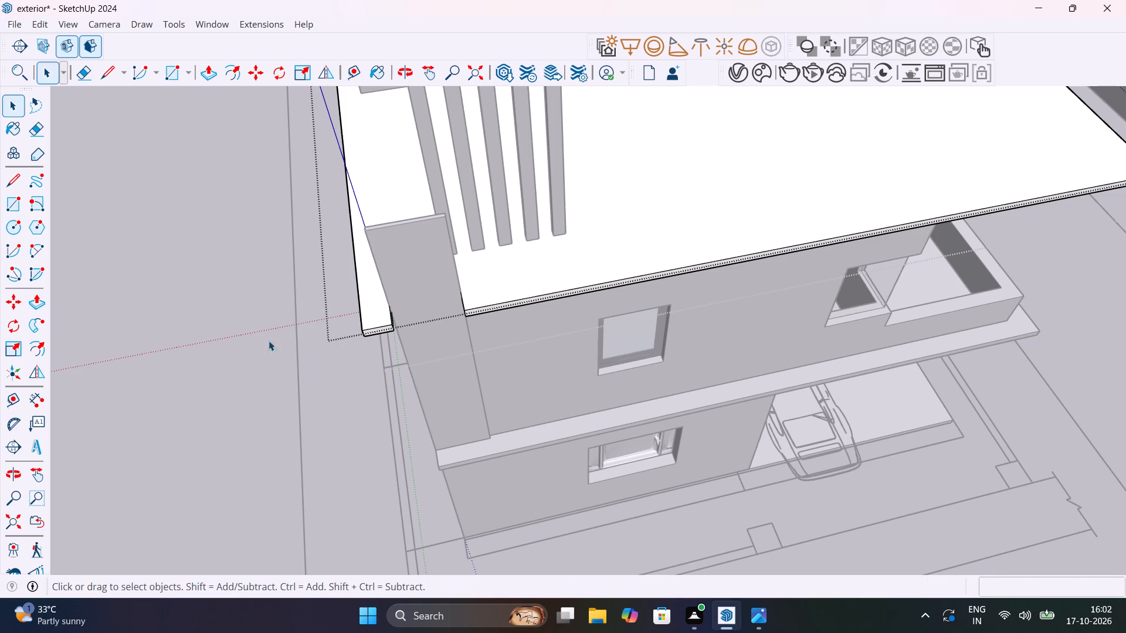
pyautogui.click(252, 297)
# Inspect the slab notch around the corner strip from the front and side elevations.
pyautogui.moveTo(385, 309); pyautogui.dragTo(458, 277, button='middle')
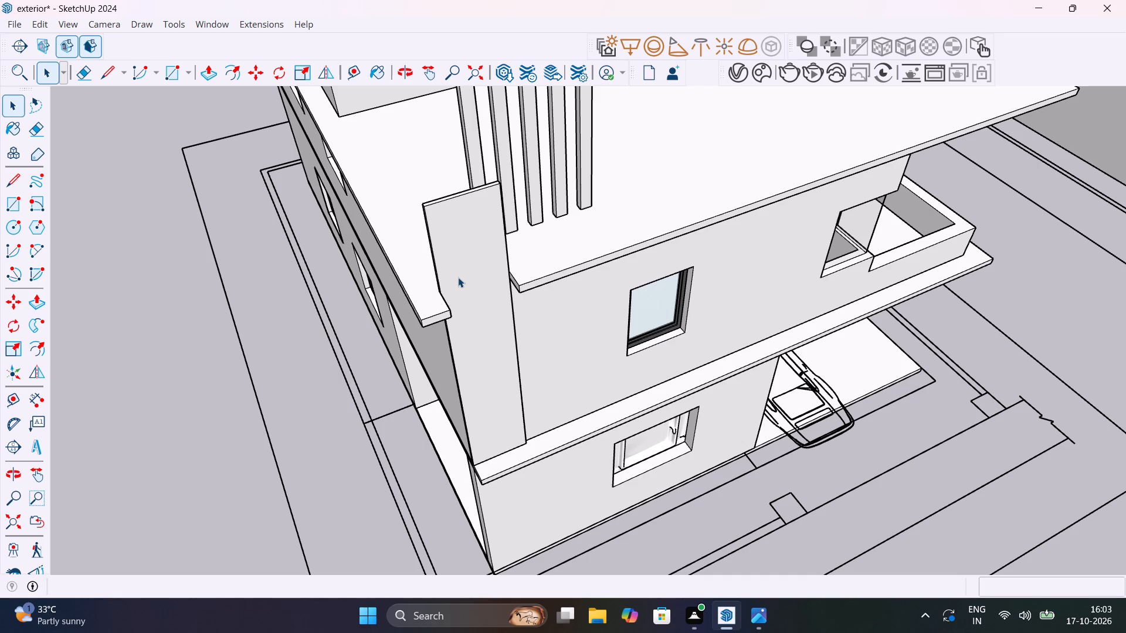
pyautogui.scroll(7, 508, 314)
pyautogui.moveTo(493, 315); pyautogui.dragTo(790, 314, button='middle')
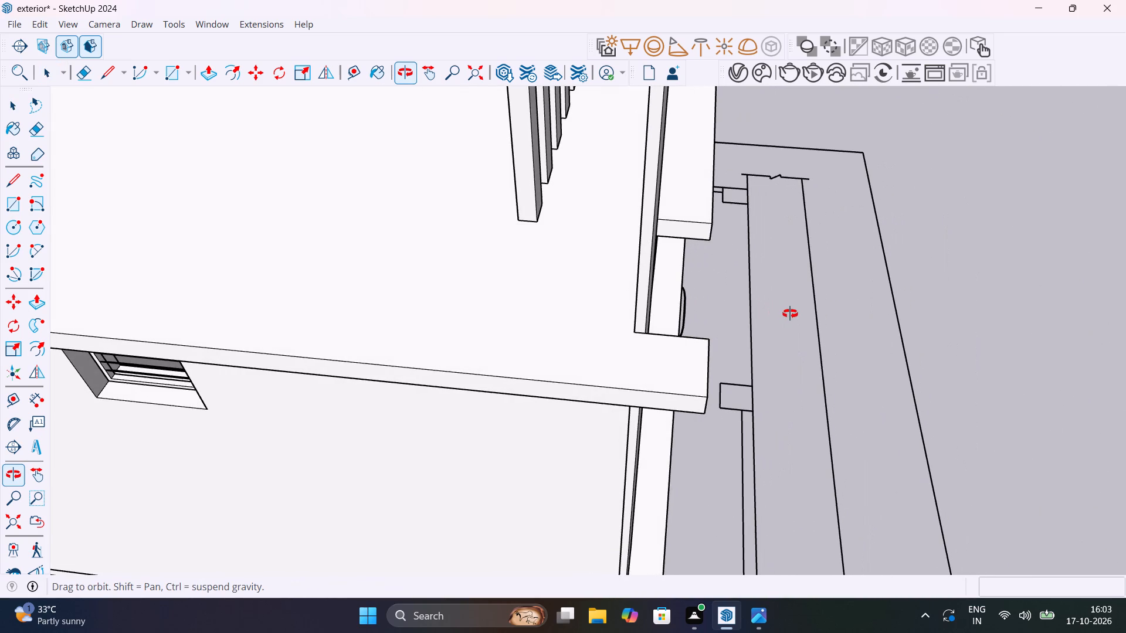
pyautogui.moveTo(790, 314); pyautogui.dragTo(421, 323, button='middle')
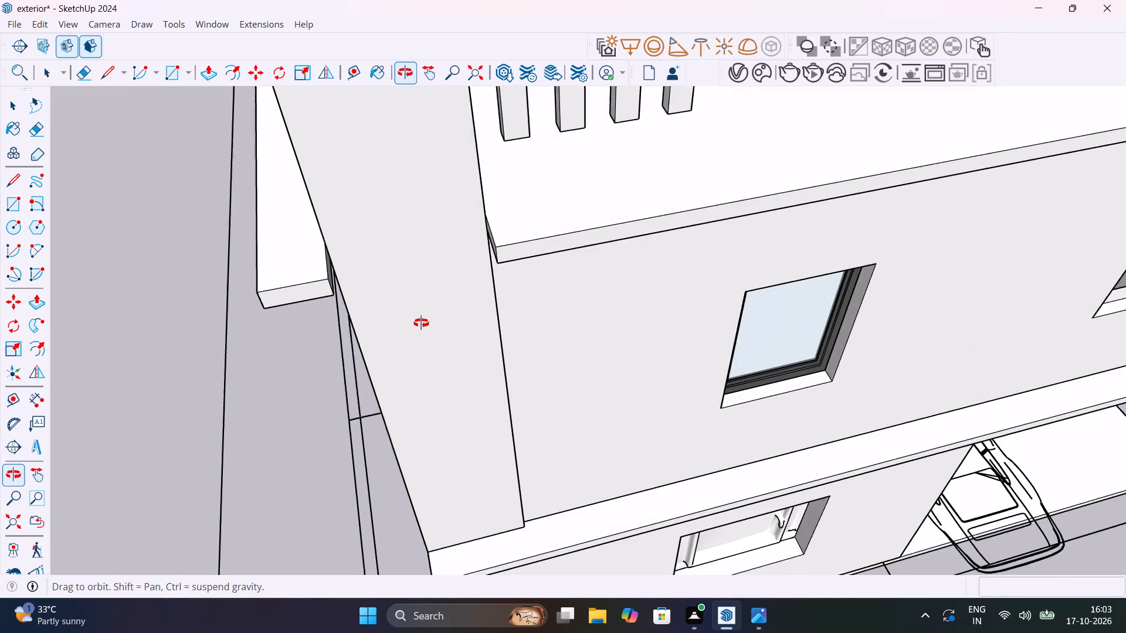
pyautogui.moveTo(421, 323); pyautogui.dragTo(412, 323, button='middle')
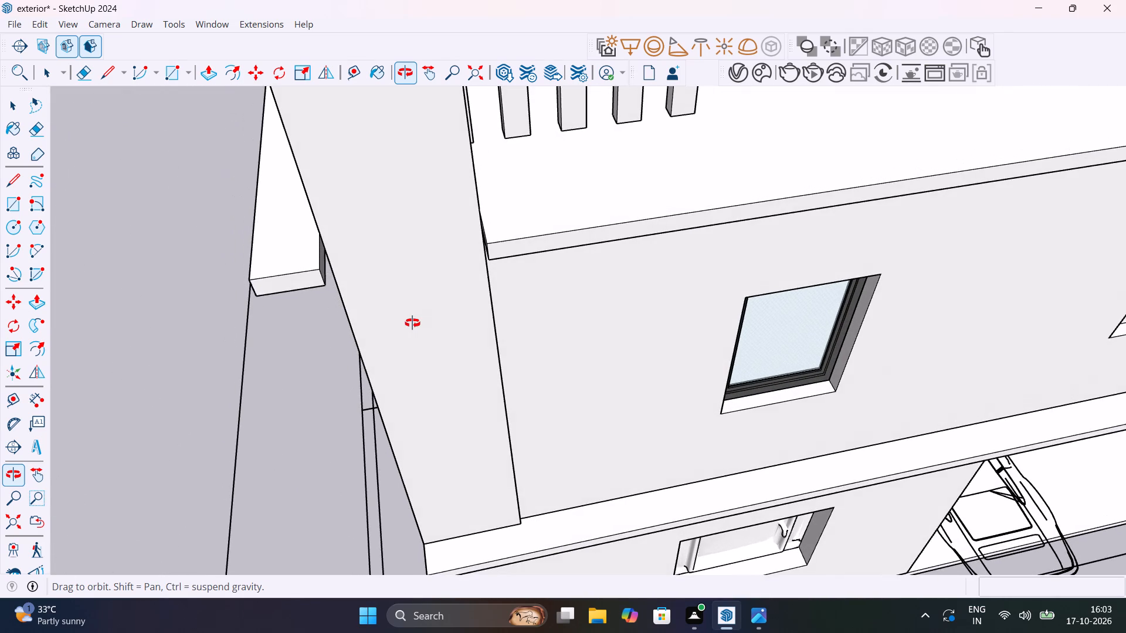
pyautogui.moveTo(412, 323); pyautogui.dragTo(593, 307, button='middle')
pyautogui.scroll(-7, 589, 314)
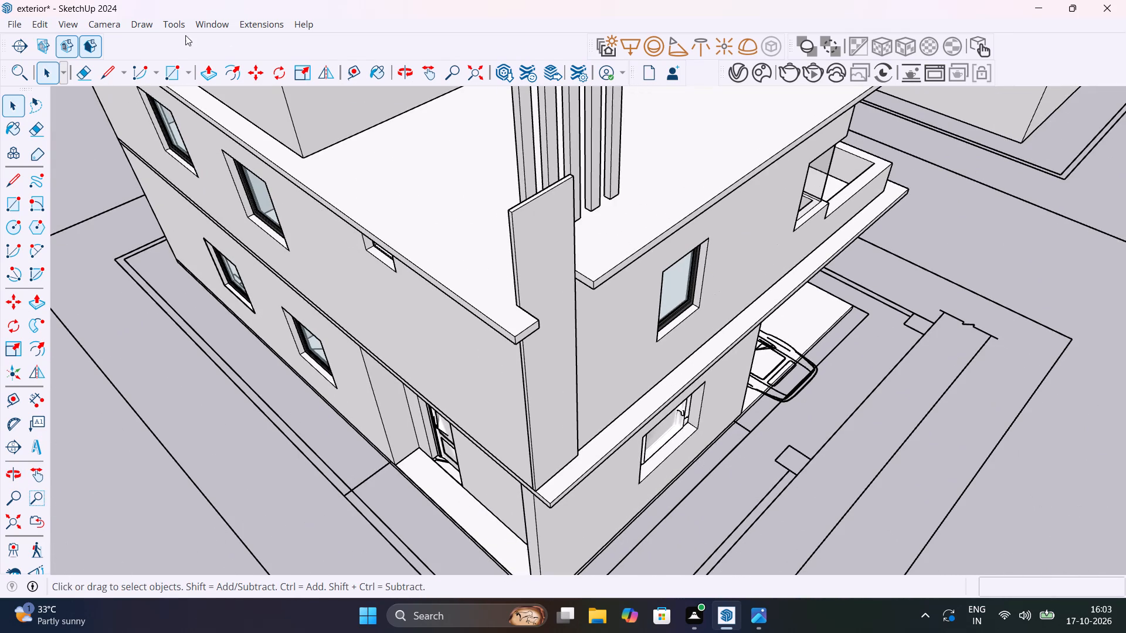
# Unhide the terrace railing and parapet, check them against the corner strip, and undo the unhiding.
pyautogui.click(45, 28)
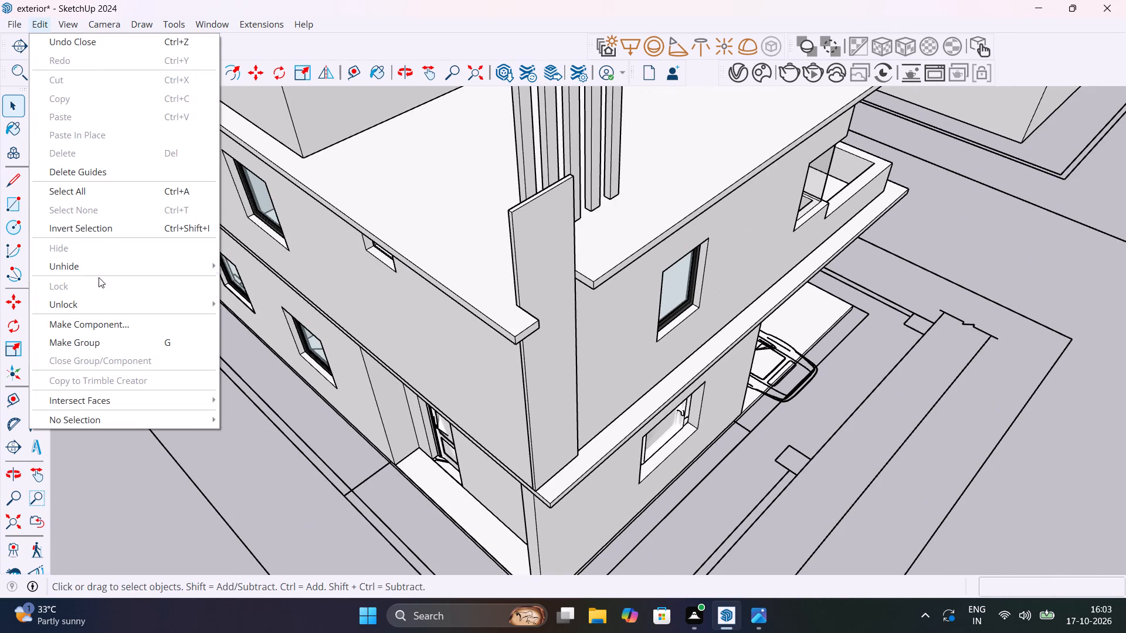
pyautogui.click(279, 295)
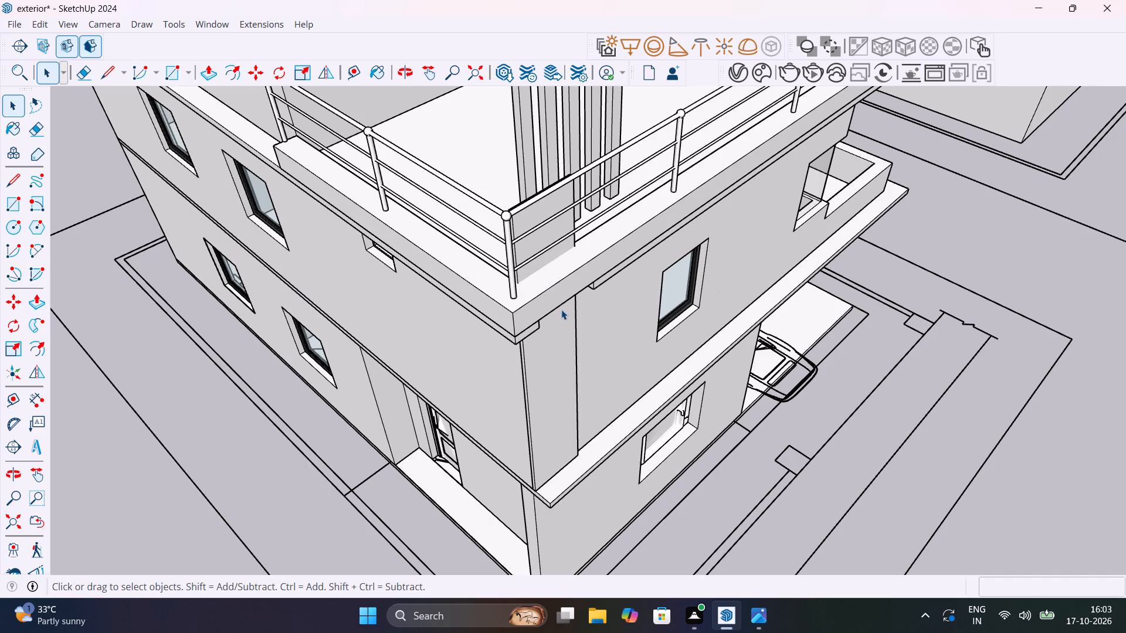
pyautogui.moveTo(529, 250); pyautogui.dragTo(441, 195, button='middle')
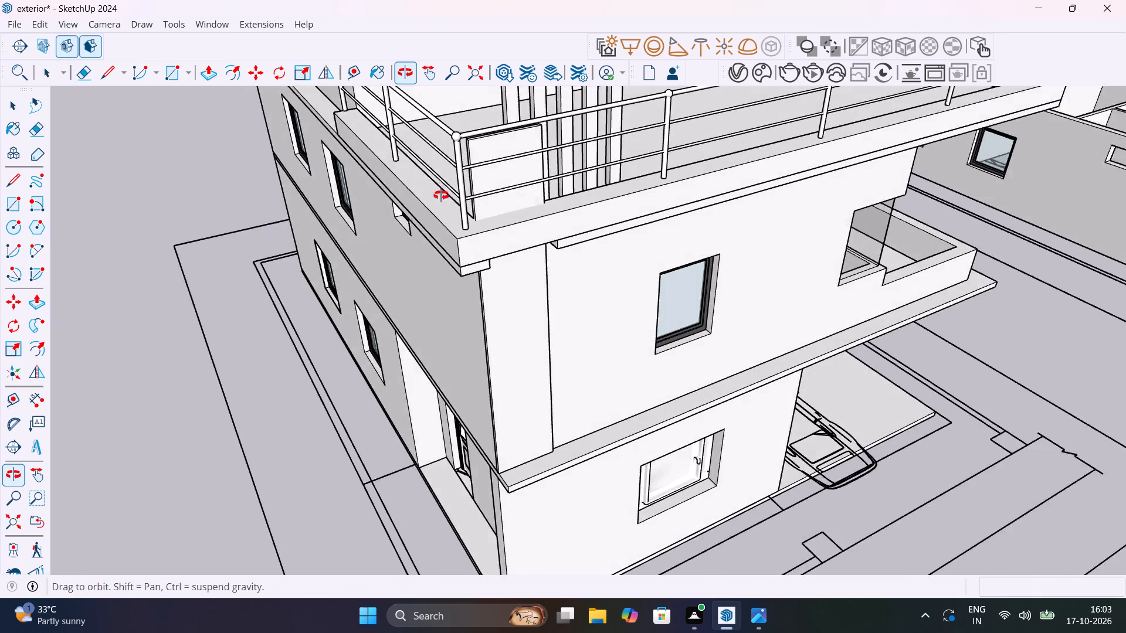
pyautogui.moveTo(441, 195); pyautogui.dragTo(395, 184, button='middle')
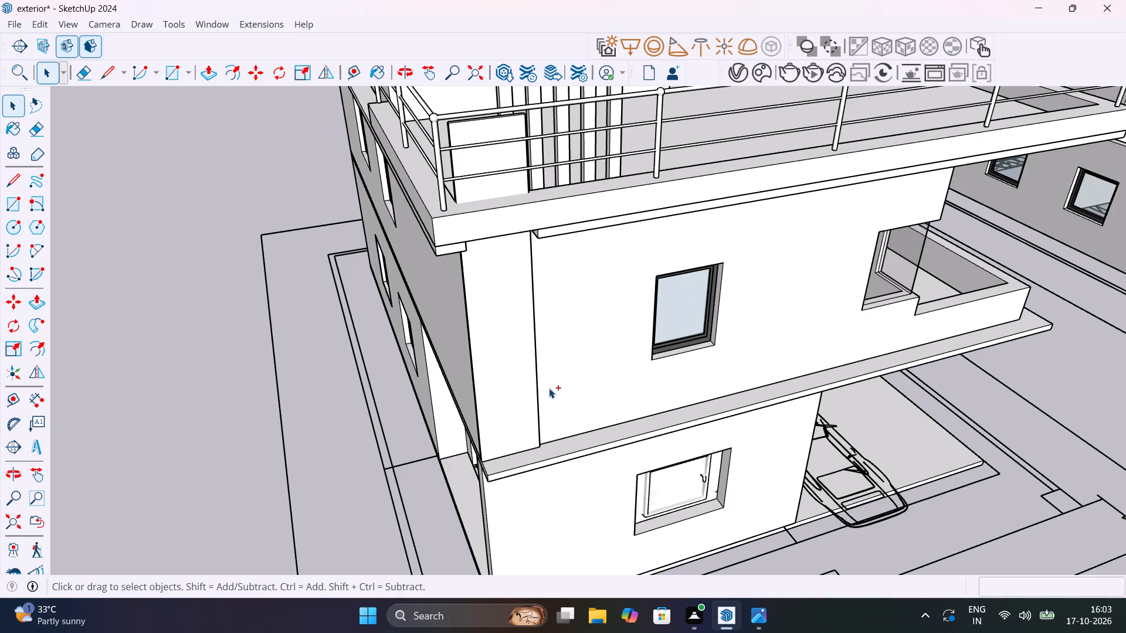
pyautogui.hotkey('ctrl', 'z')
# Undo back through the slab notch, its outline lines, the raised corner strip, and the hiding of the railing and parapet.
pyautogui.moveTo(518, 303); pyautogui.dragTo(612, 302, button='middle')
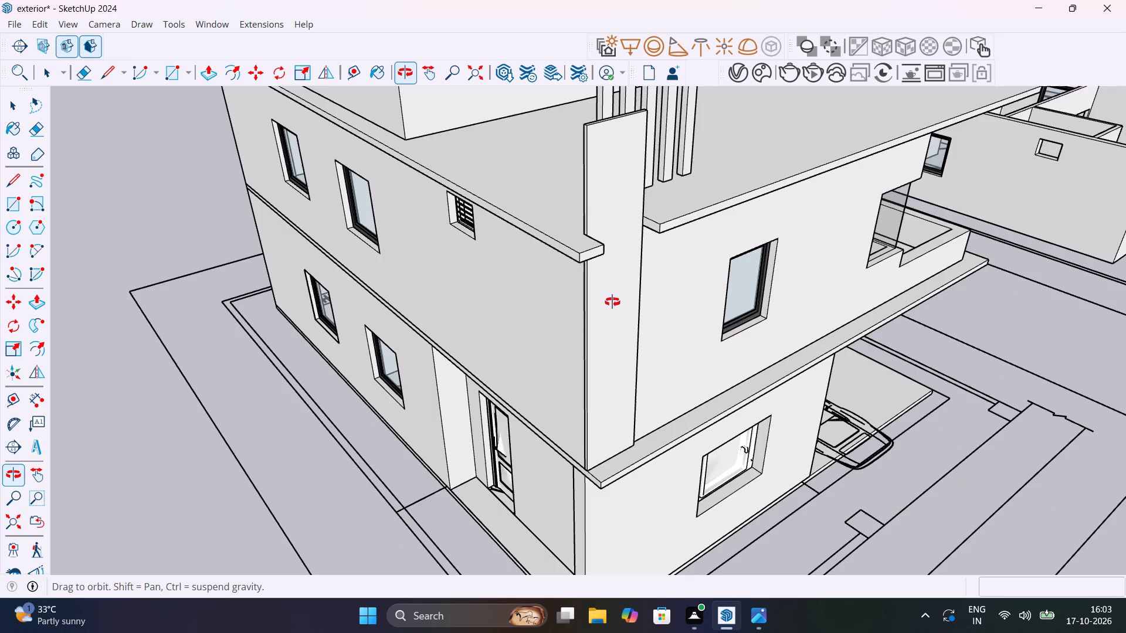
pyautogui.moveTo(612, 302); pyautogui.dragTo(658, 304, button='middle')
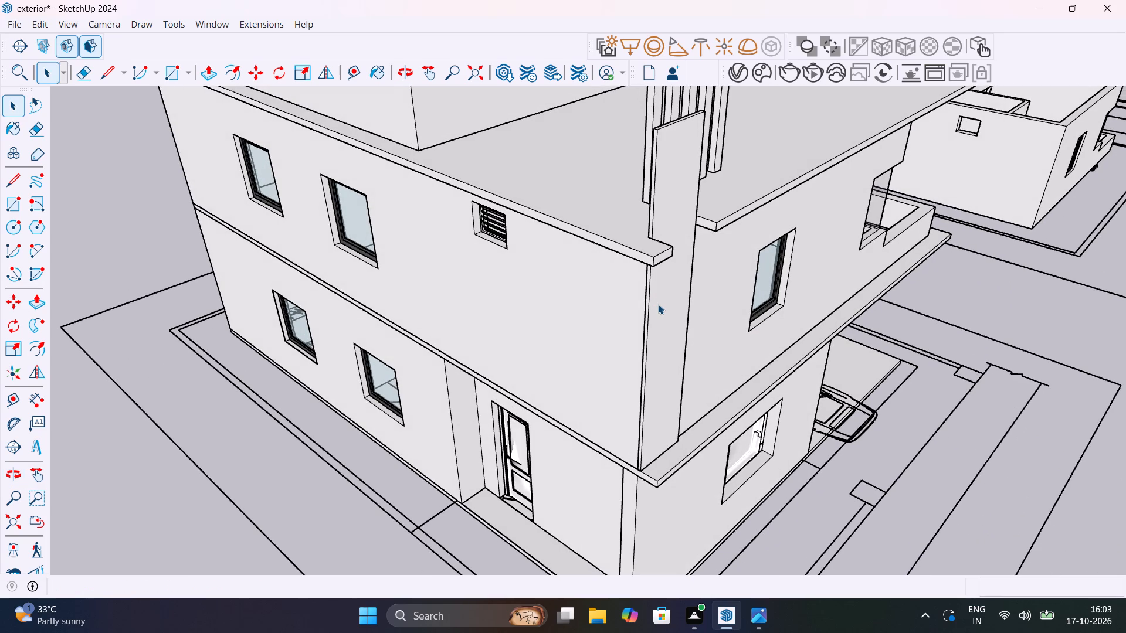
pyautogui.hotkey('ctrl', 'z')
pyautogui.hotkey('ctrl', 'z')
pyautogui.hotkey('ctrl', 'z')
pyautogui.hotkey('ctrl', 'z')
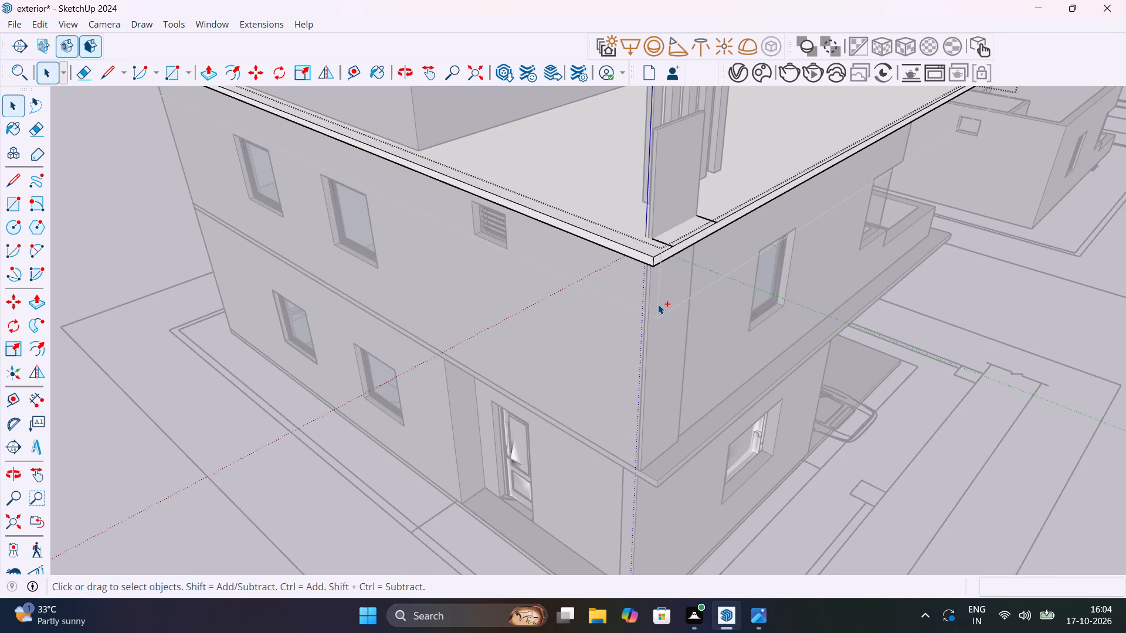
pyautogui.hotkey('ctrl', 'z')
pyautogui.hotkey('ctrl', 'z')
pyautogui.hotkey('ctrl', 'z')
pyautogui.hotkey('ctrl', 'z')
pyautogui.hotkey('ctrl', 'z')
pyautogui.hotkey('ctrl', 'z')
pyautogui.hotkey('ctrl', 'z')
pyautogui.hotkey('ctrl', 'z')
pyautogui.hotkey('ctrl', 'z')
pyautogui.hotkey('ctrl', 'z')
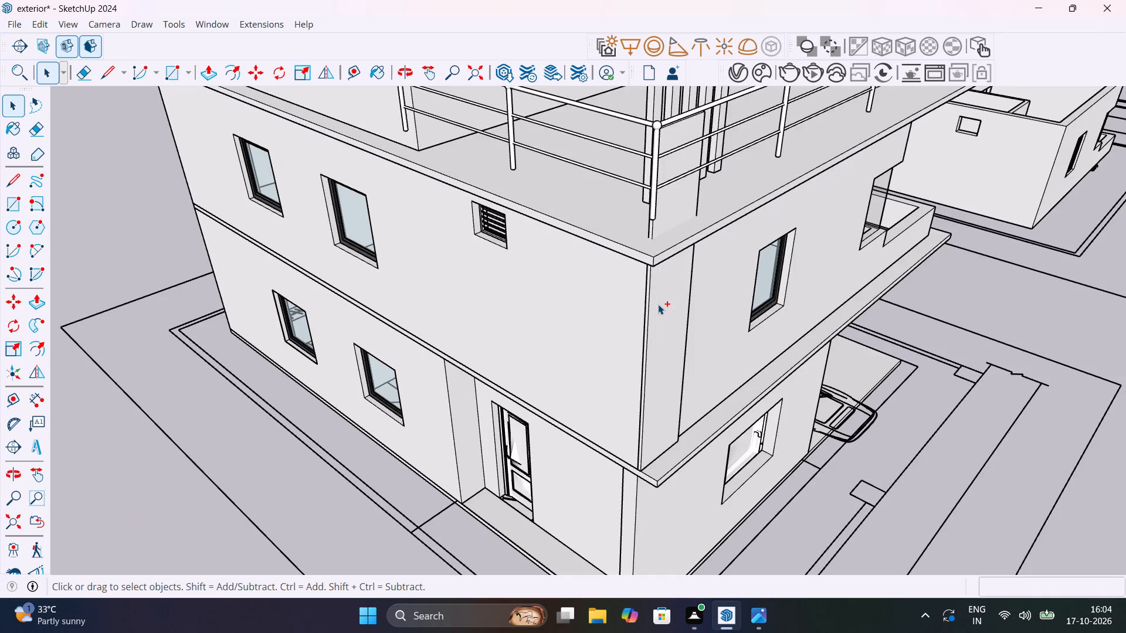
pyautogui.hotkey('ctrl', 'z')
pyautogui.hotkey('ctrl', 'z')
pyautogui.hotkey('ctrl', 'z')
pyautogui.hotkey('ctrl', 'z')
pyautogui.hotkey('ctrl', 'z')
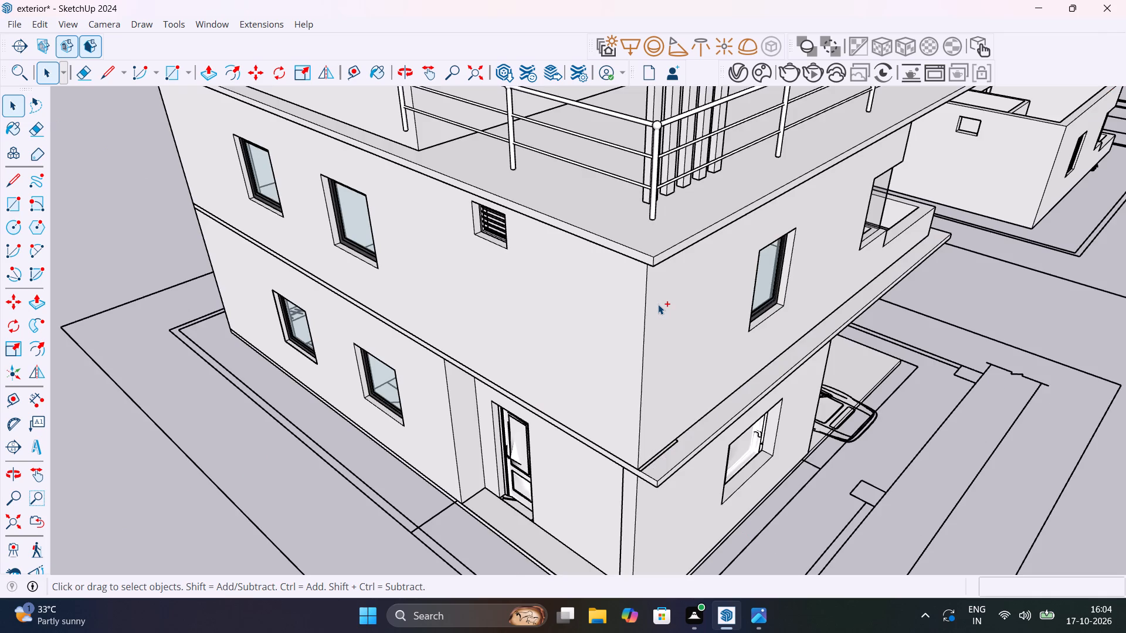
pyautogui.scroll(-7, 658, 304)
pyautogui.moveTo(620, 335); pyautogui.dragTo(552, 367, button='middle')
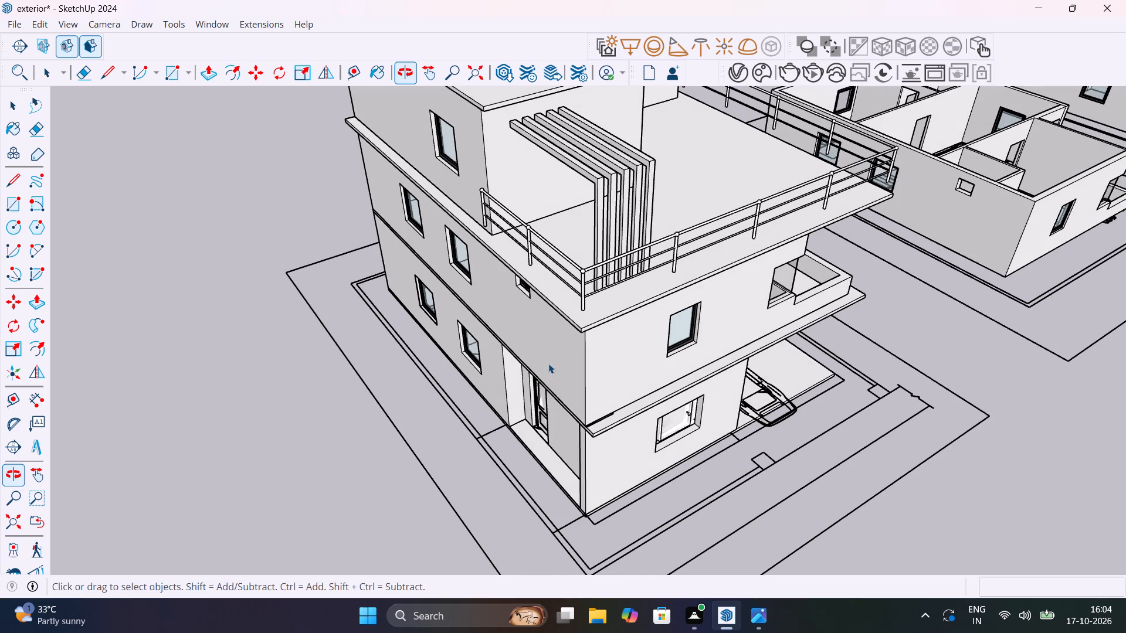
pyautogui.hotkey('ctrl', 'z')
pyautogui.hotkey('ctrl', 'z')
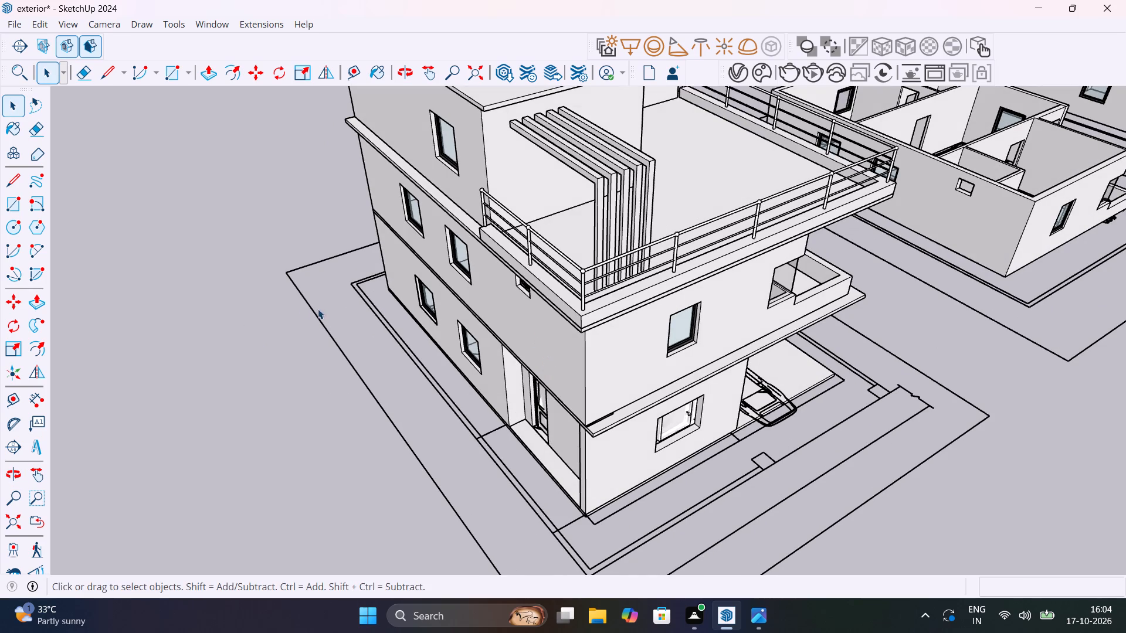
pyautogui.press('space')
pyautogui.click(232, 253)
# Delete the old strip base outline from the first-floor ledge at the front corner of the house.
pyautogui.moveTo(642, 331); pyautogui.dragTo(574, 224, button='middle')
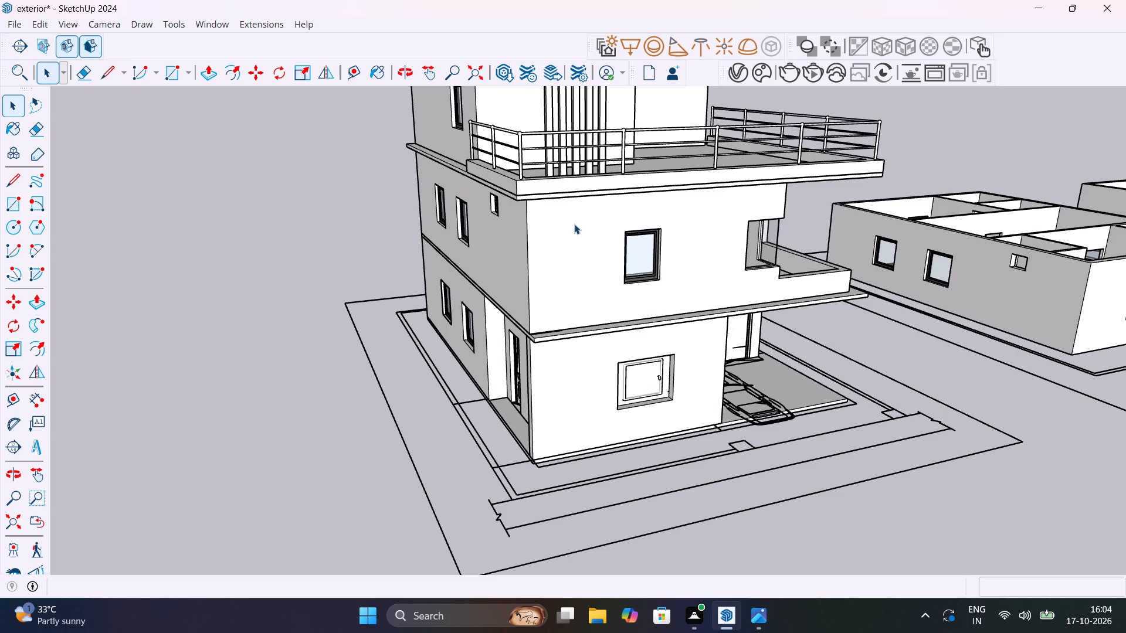
pyautogui.scroll(7, 568, 187)
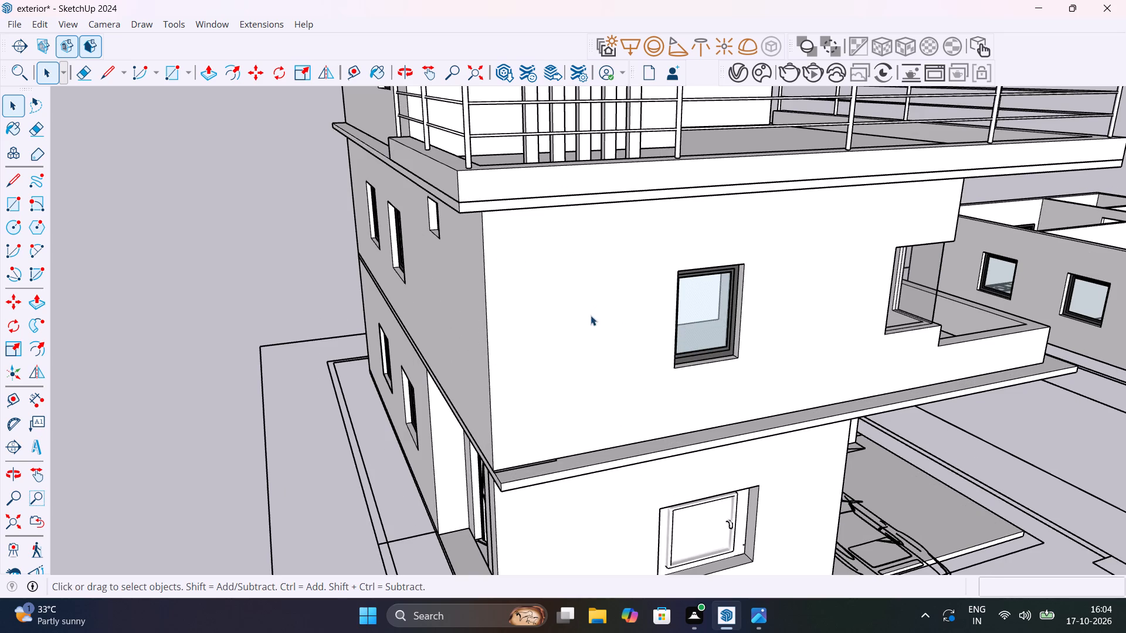
pyautogui.moveTo(542, 430); pyautogui.dragTo(433, 456, button='middle')
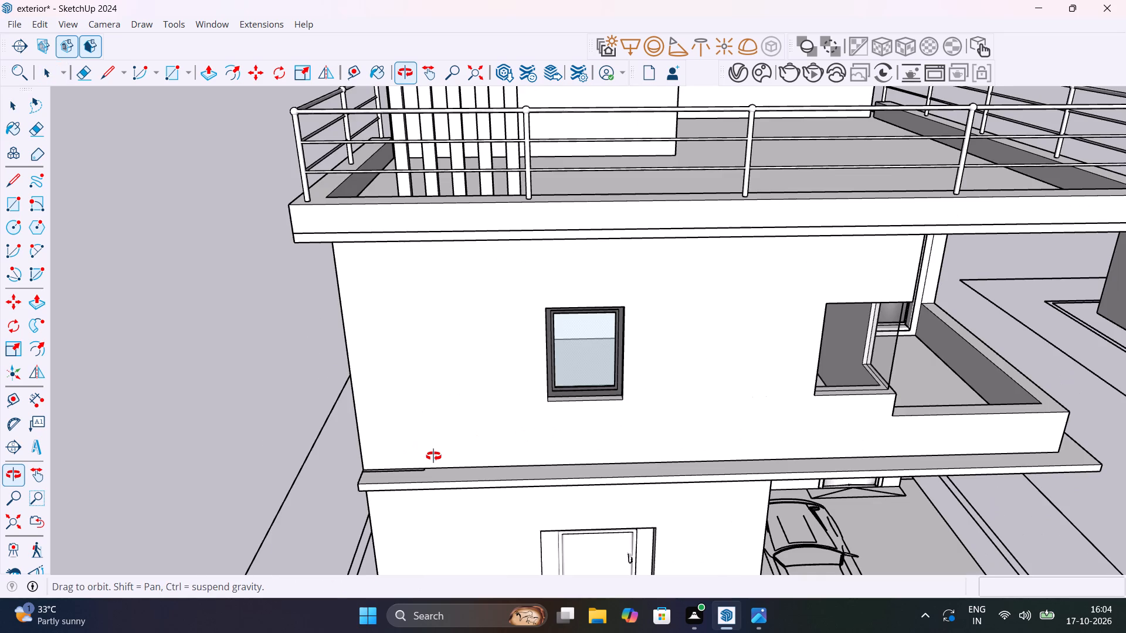
pyautogui.moveTo(433, 456); pyautogui.dragTo(653, 401, button='middle')
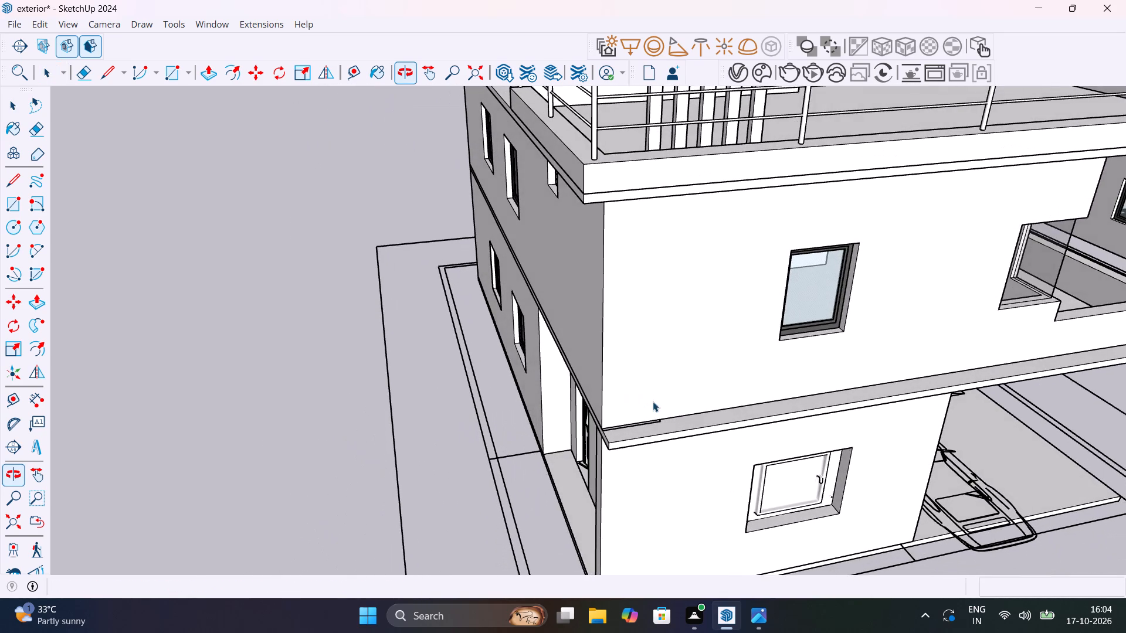
pyautogui.scroll(9, 642, 417)
pyautogui.keyDown('shift'); pyautogui.moveTo(653, 441); pyautogui.dragTo(727, 438, button='middle'); pyautogui.keyUp('shift')
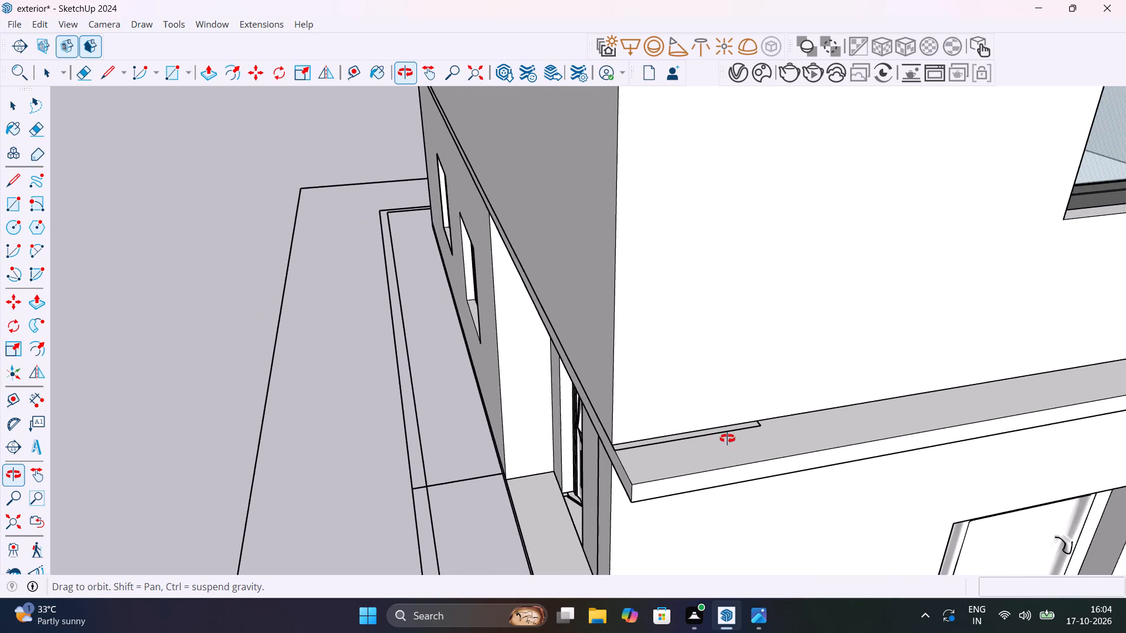
pyautogui.keyDown('shift'); pyautogui.moveTo(727, 438); pyautogui.dragTo(691, 417, button='middle'); pyautogui.keyUp('shift')
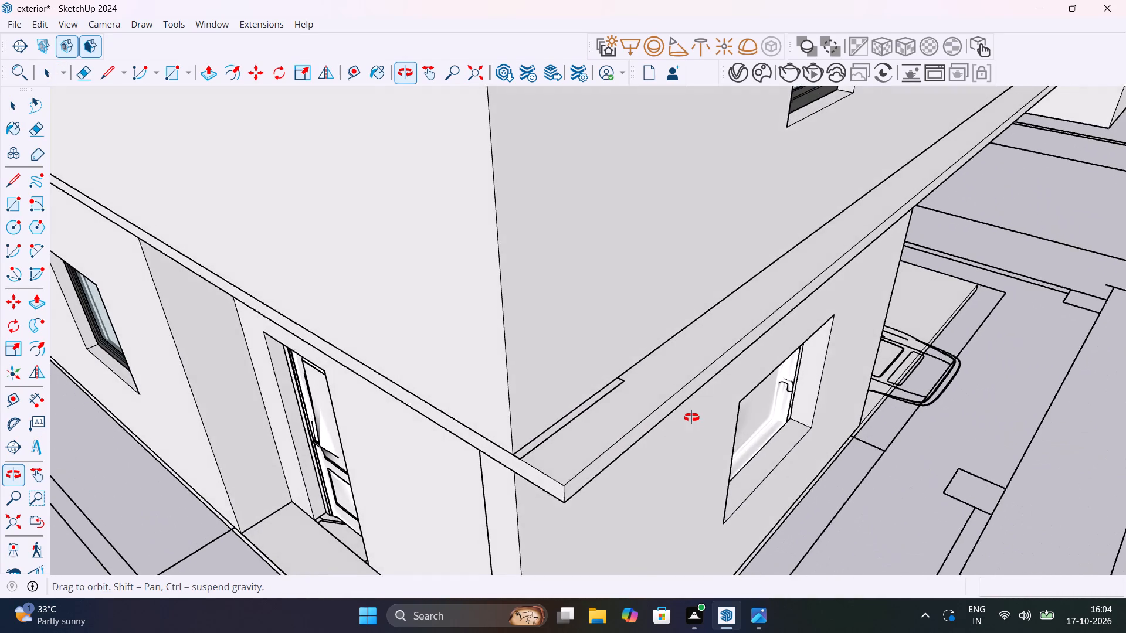
pyautogui.keyDown('shift'); pyautogui.moveTo(691, 417); pyautogui.dragTo(683, 437, button='middle'); pyautogui.keyUp('shift')
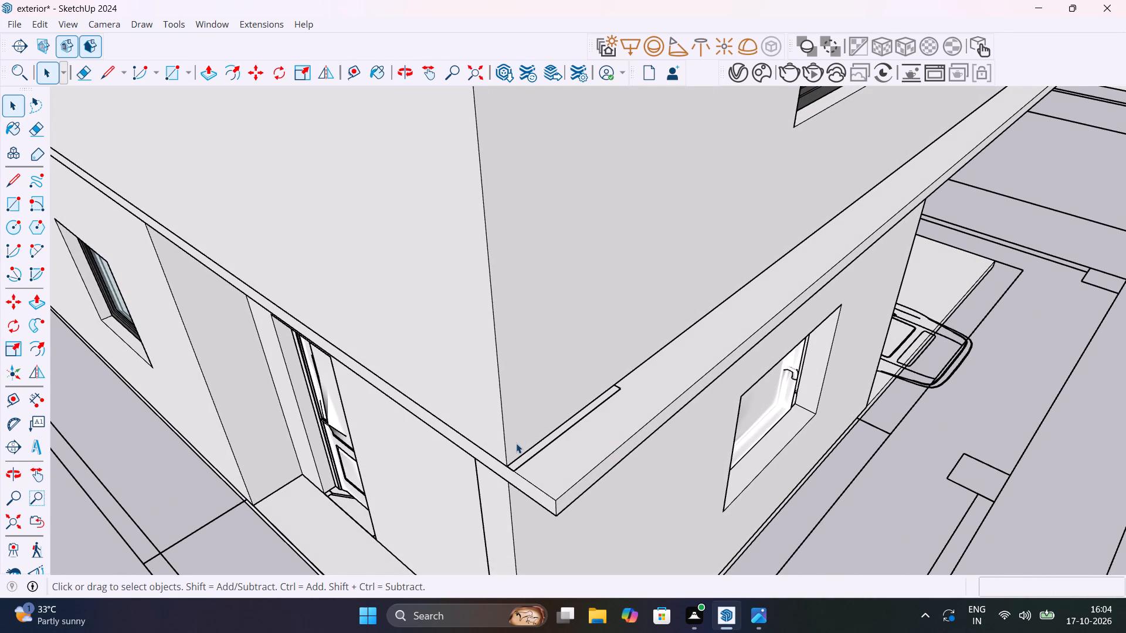
pyautogui.click(559, 431)
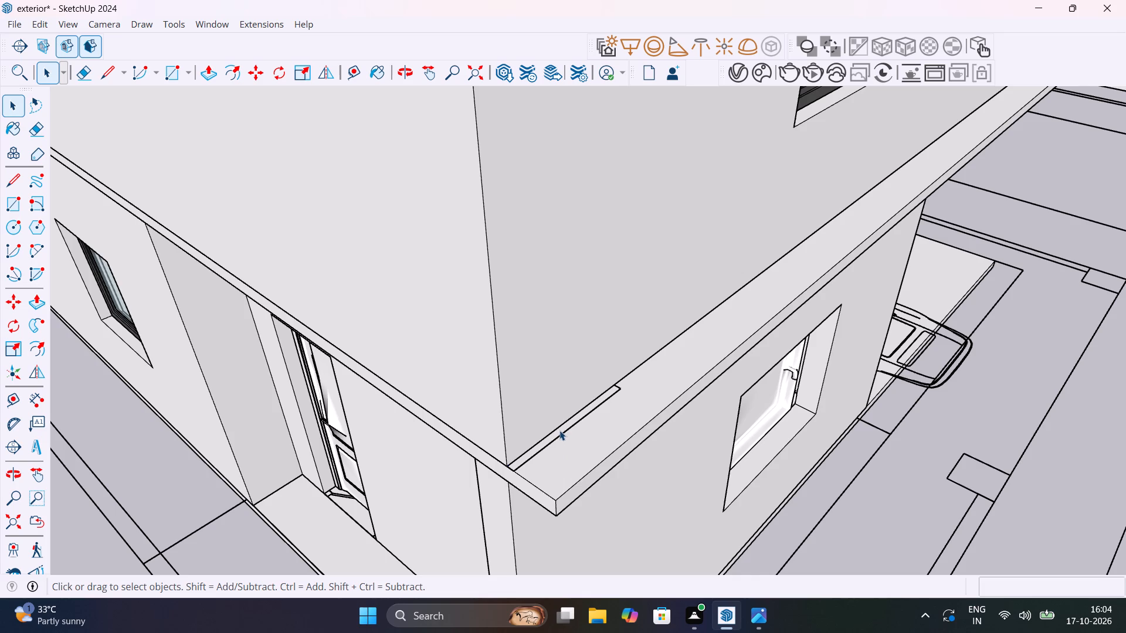
pyautogui.tripleClick(559, 430)
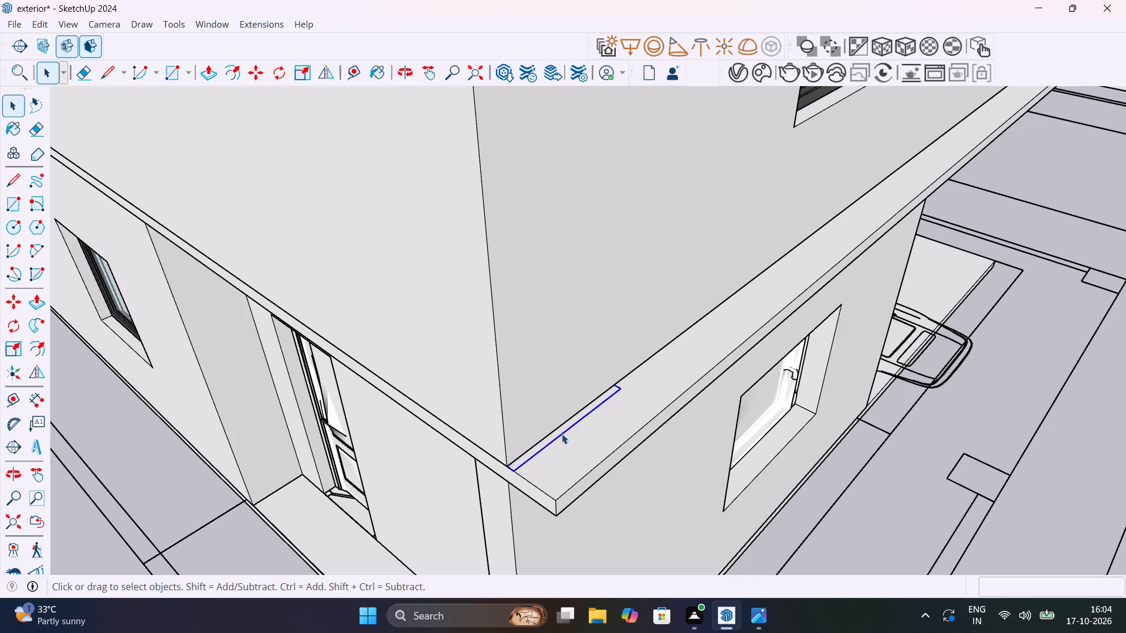
pyautogui.press('Delete')
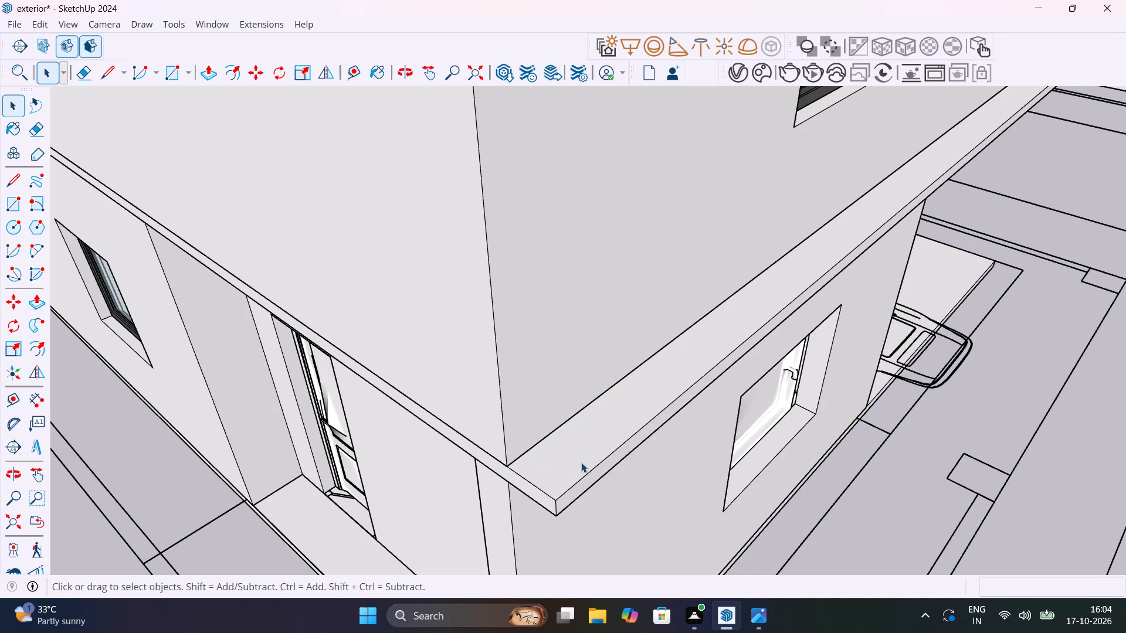
# Draw a base rectangle about 3' 3 3/4" by 8 9/16" on the first-floor ledge against the front wall near the corner.
pyautogui.scroll(-4, 581, 462)
pyautogui.keyDown('shift'); pyautogui.moveTo(596, 464); pyautogui.dragTo(556, 460, button='middle'); pyautogui.keyUp('shift')
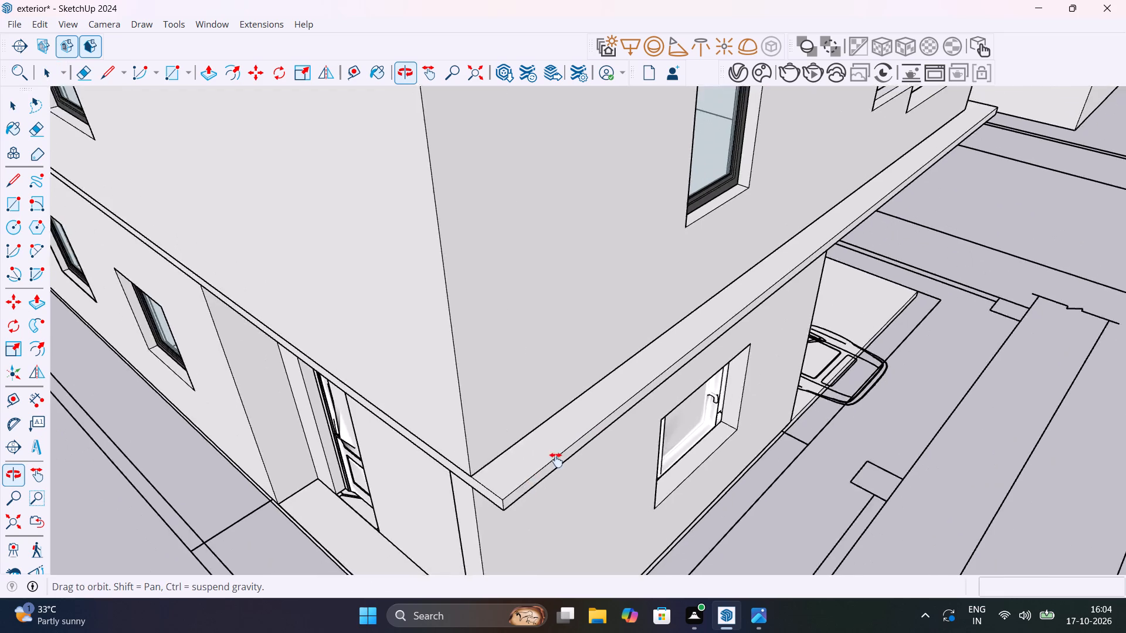
pyautogui.keyDown('shift'); pyautogui.moveTo(556, 460); pyautogui.dragTo(431, 450, button='middle'); pyautogui.keyUp('shift')
pyautogui.keyDown('shift'); pyautogui.moveTo(446, 409); pyautogui.dragTo(606, 488, button='middle'); pyautogui.keyUp('shift')
pyautogui.press('r')
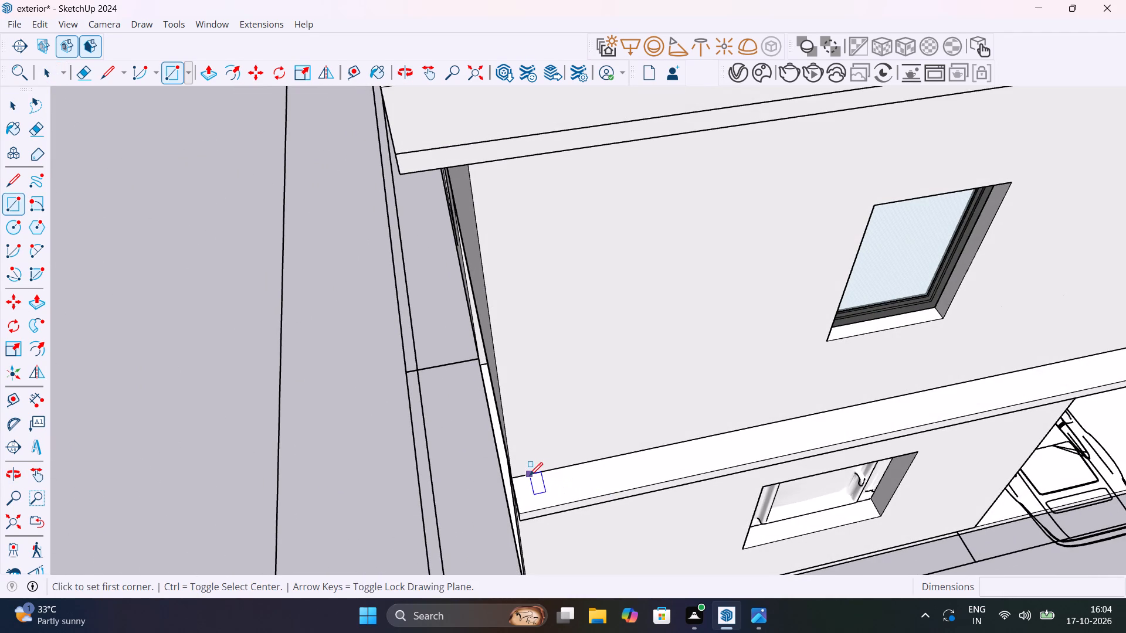
pyautogui.click(530, 475)
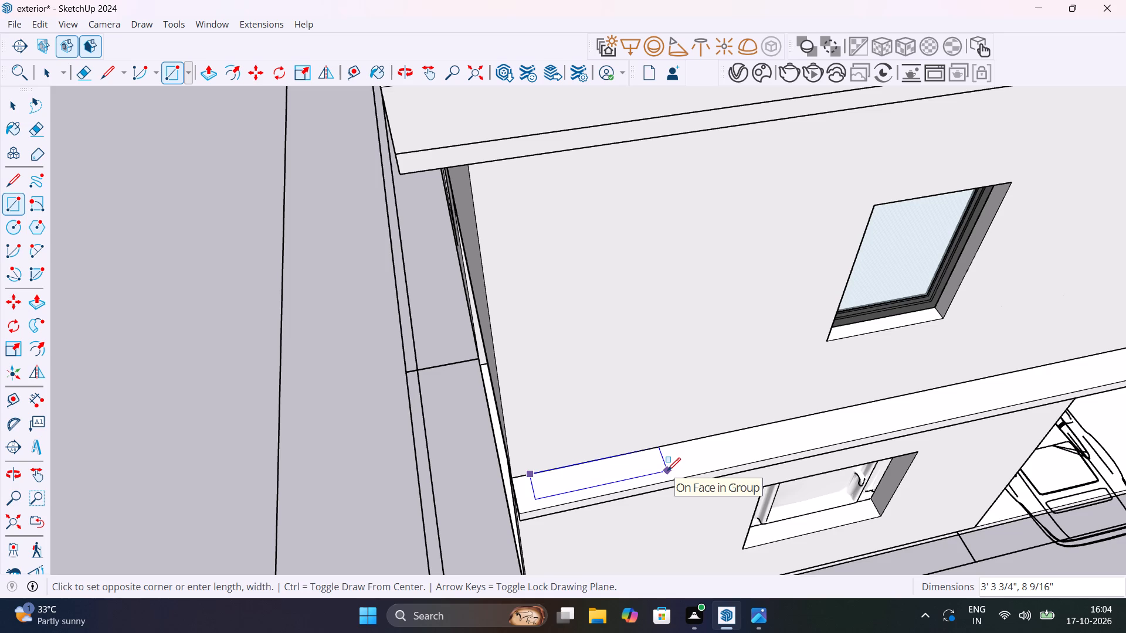
pyautogui.click(667, 471)
# Push/Pull the new base rectangle up about 10' 3/8" to the underside of the terrace slab.
pyautogui.scroll(-10, 598, 474)
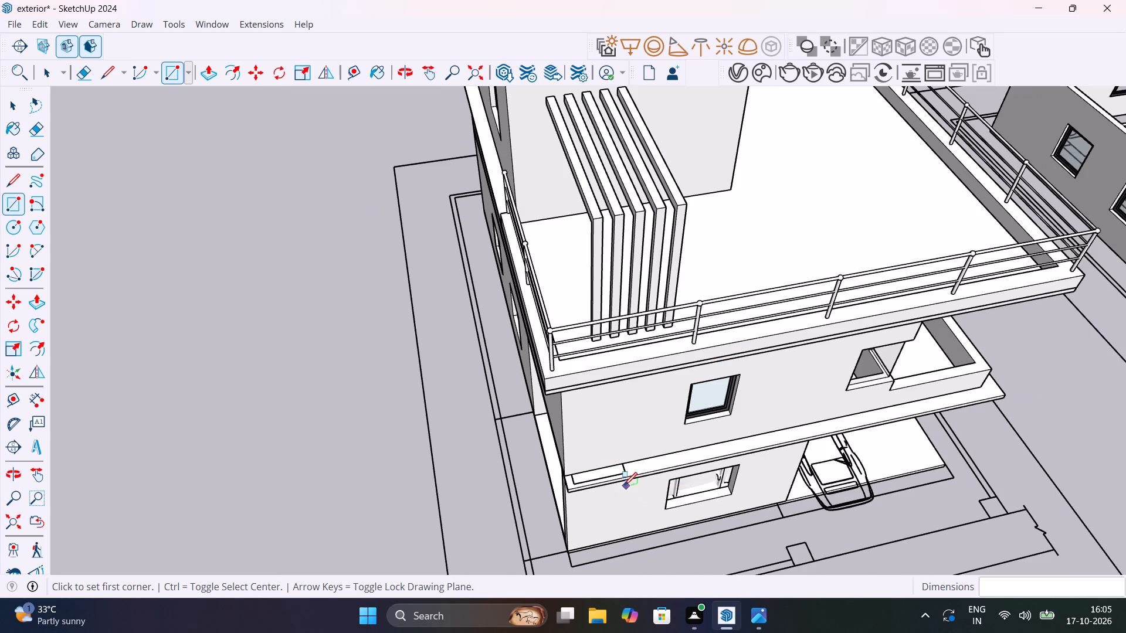
pyautogui.press('space')
pyautogui.click(607, 472)
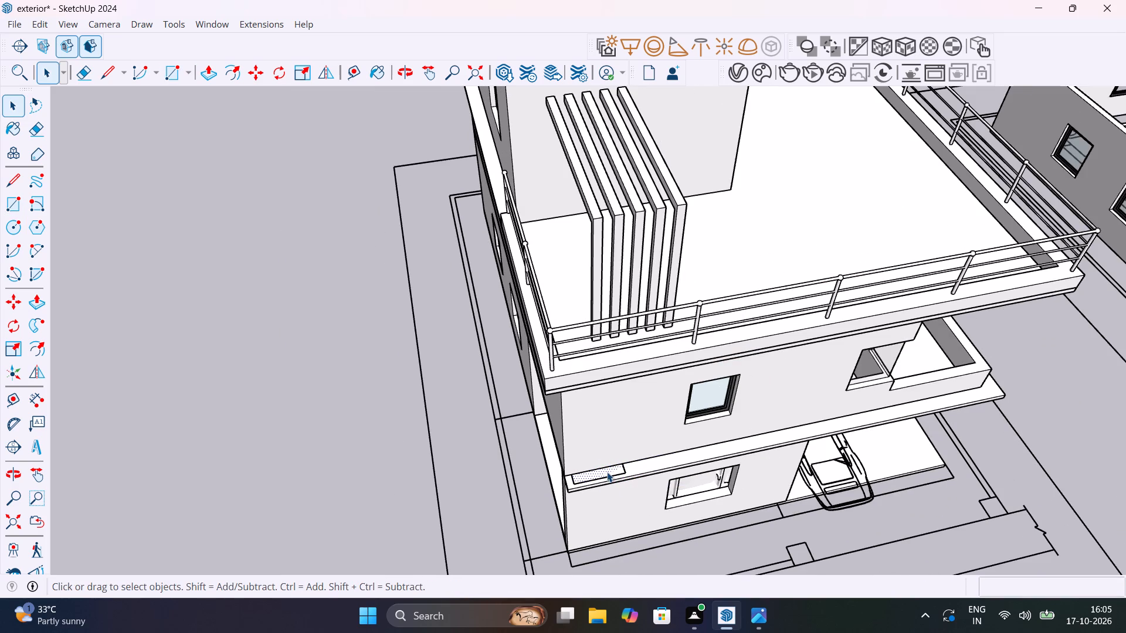
pyautogui.press('p')
pyautogui.click(607, 472)
pyautogui.scroll(-6, 611, 438)
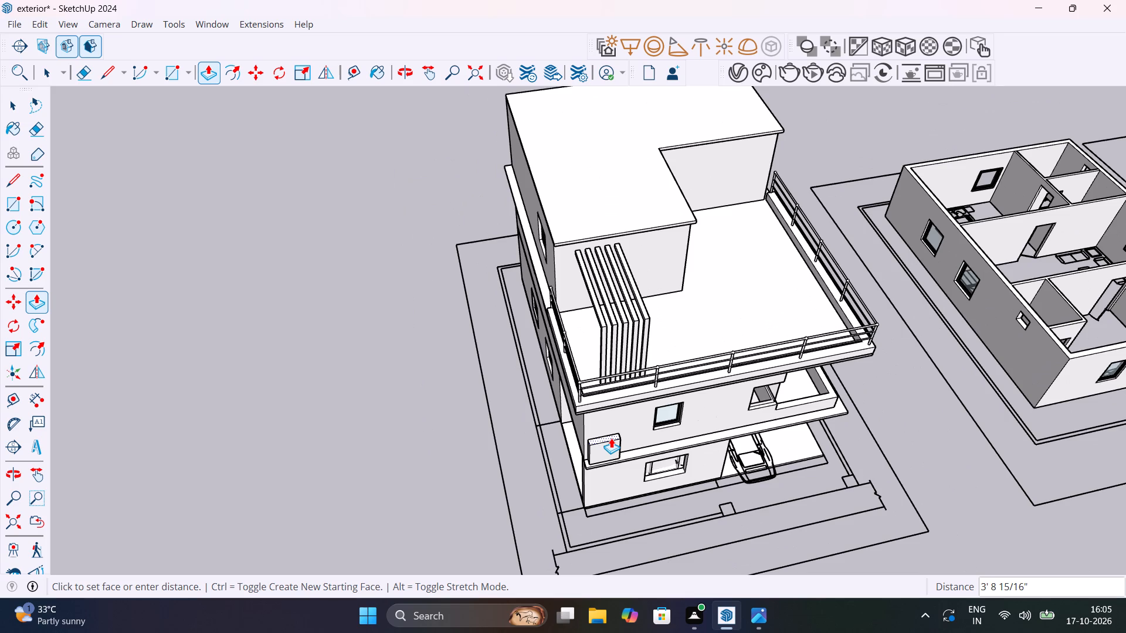
pyautogui.scroll(4, 611, 438)
pyautogui.moveTo(628, 450); pyautogui.dragTo(660, 271, button='middle')
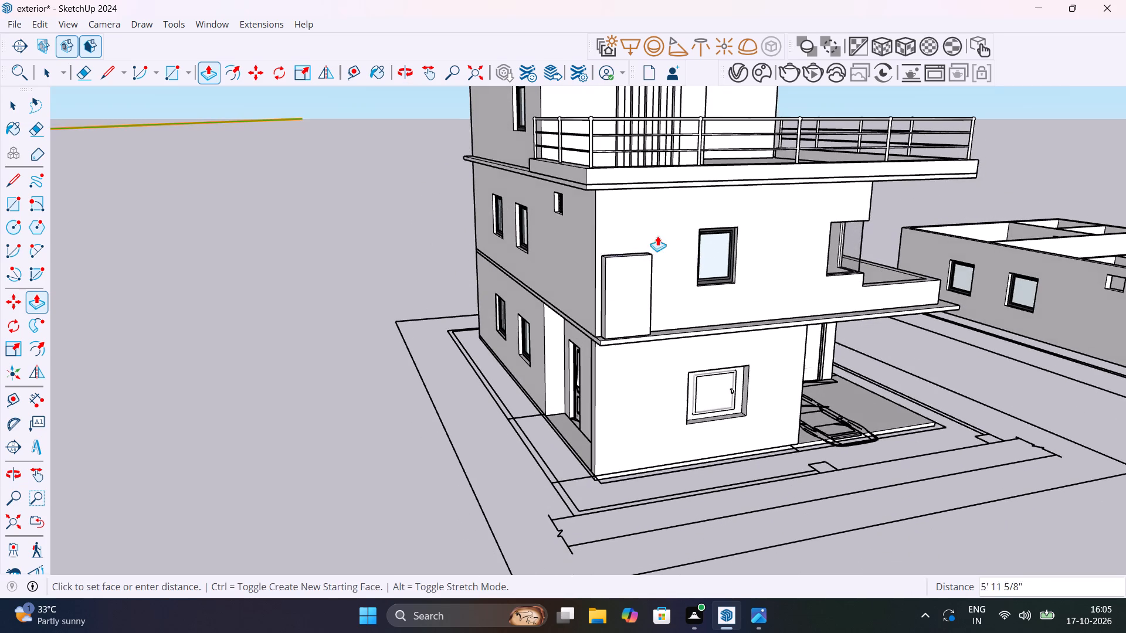
pyautogui.scroll(9, 635, 196)
pyautogui.moveTo(635, 196); pyautogui.dragTo(675, 148, button='middle')
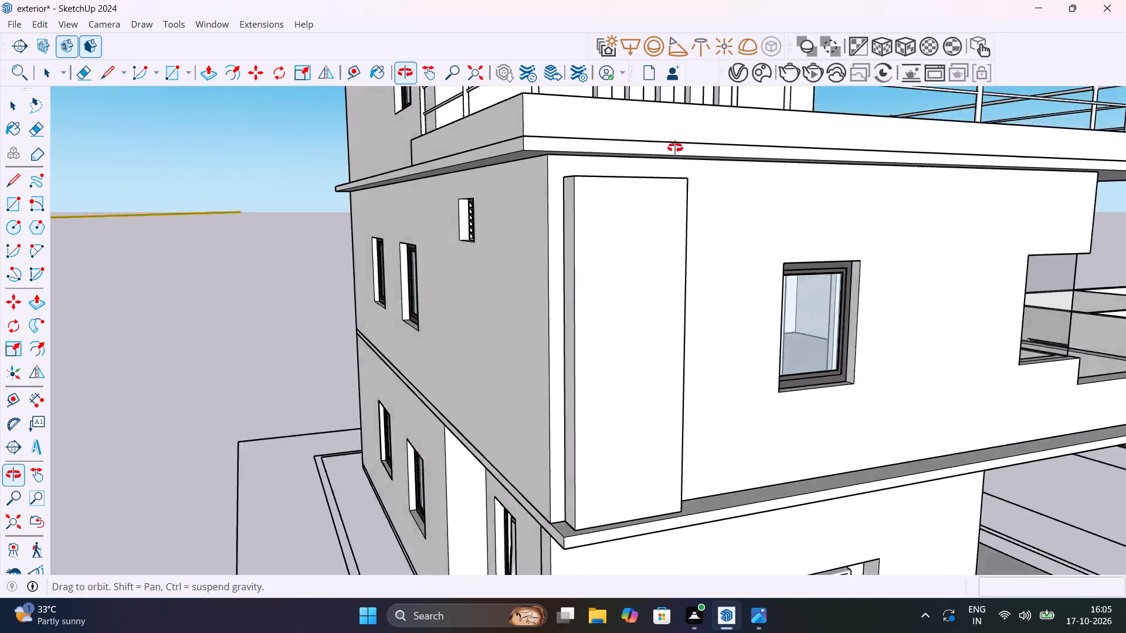
pyautogui.moveTo(675, 148); pyautogui.dragTo(725, 122, button='middle')
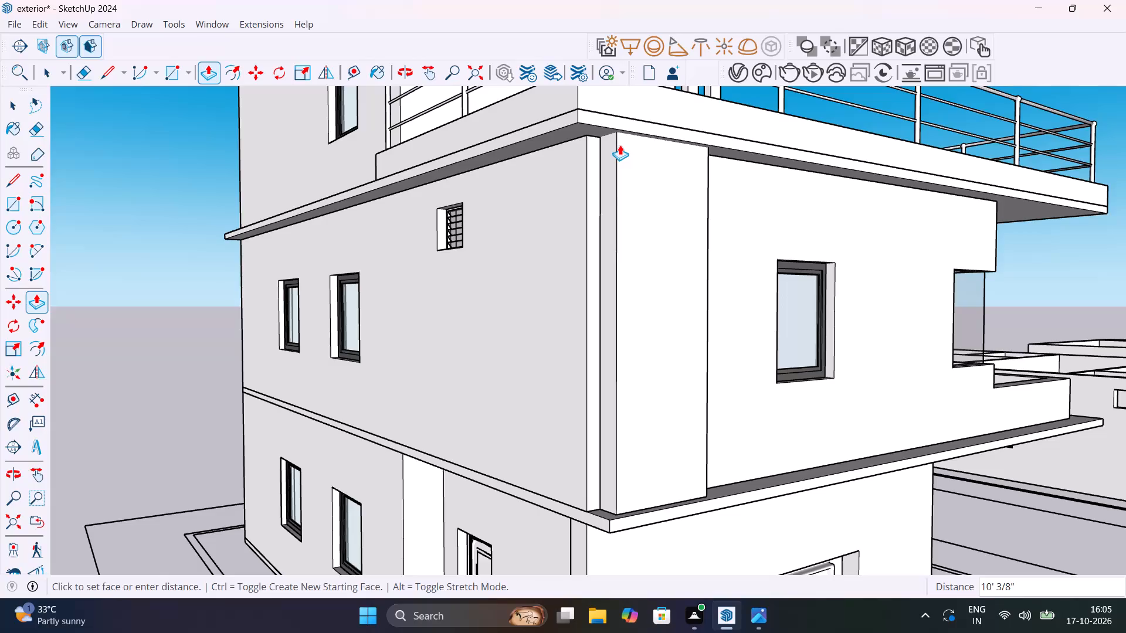
pyautogui.click(620, 145)
pyautogui.scroll(-4, 595, 241)
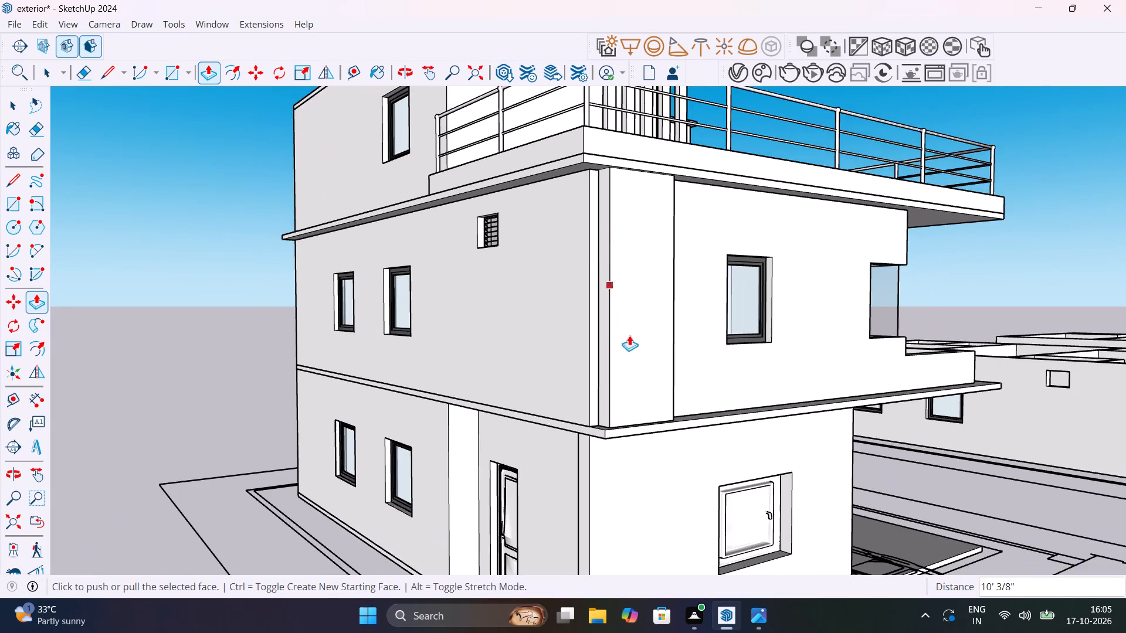
pyautogui.moveTo(652, 343); pyautogui.dragTo(521, 429, button='middle')
pyautogui.press('space')
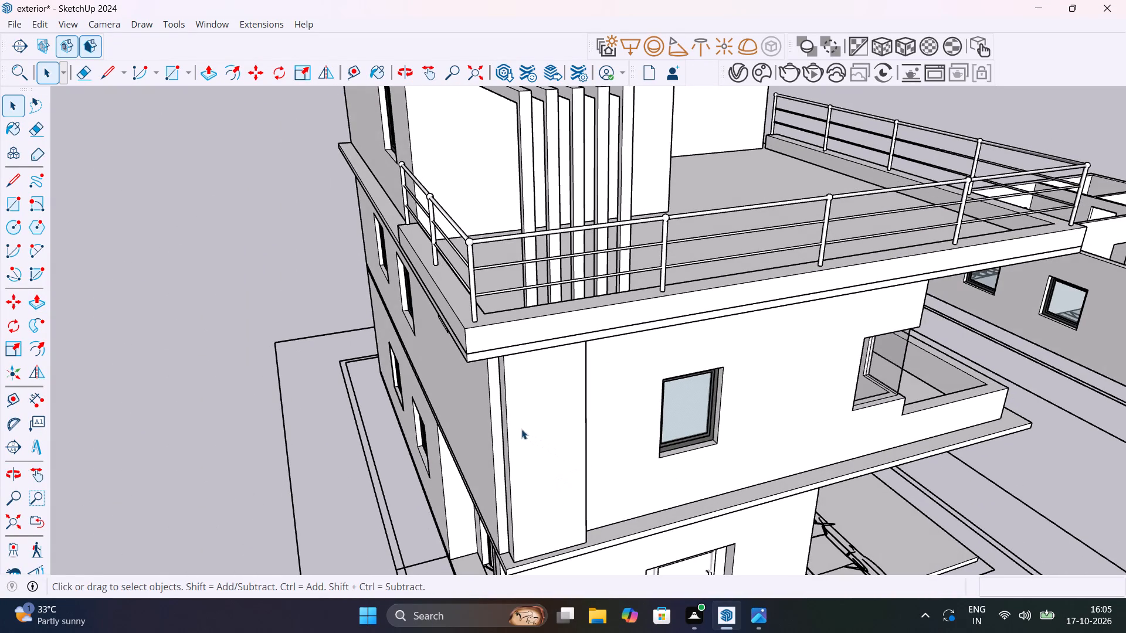
# Push/Pull the corner strip's narrow side face outward about 5 5/16" so it meets the side wall's plane.
pyautogui.moveTo(521, 429); pyautogui.dragTo(518, 428, button='middle')
pyautogui.scroll(-5, 520, 430)
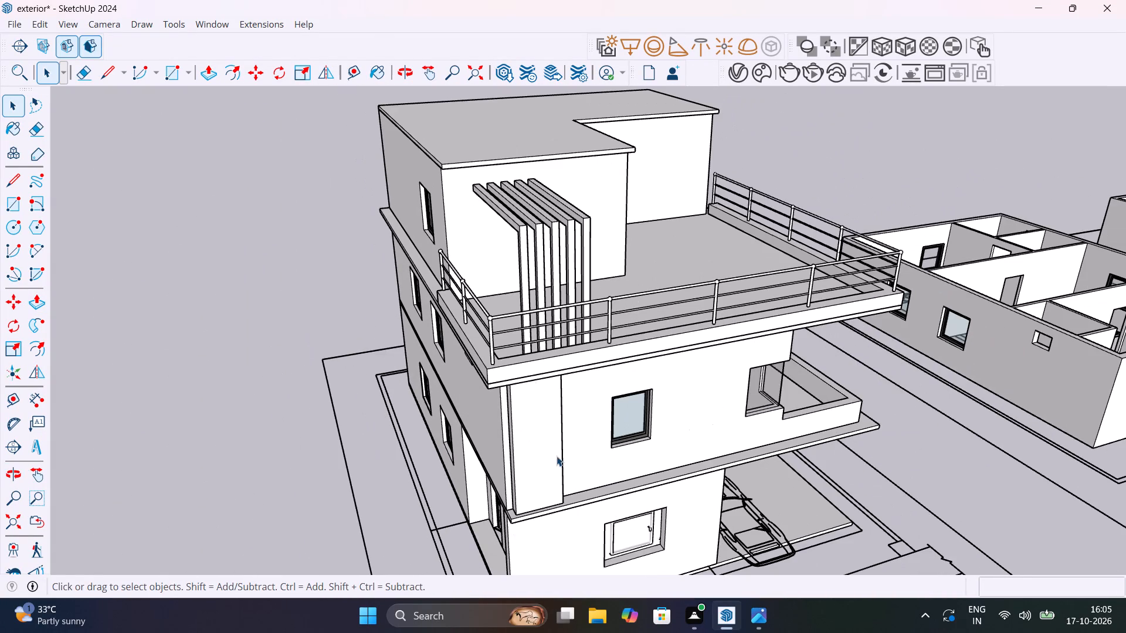
pyautogui.moveTo(555, 454); pyautogui.dragTo(723, 379, button='middle')
pyautogui.scroll(8, 717, 374)
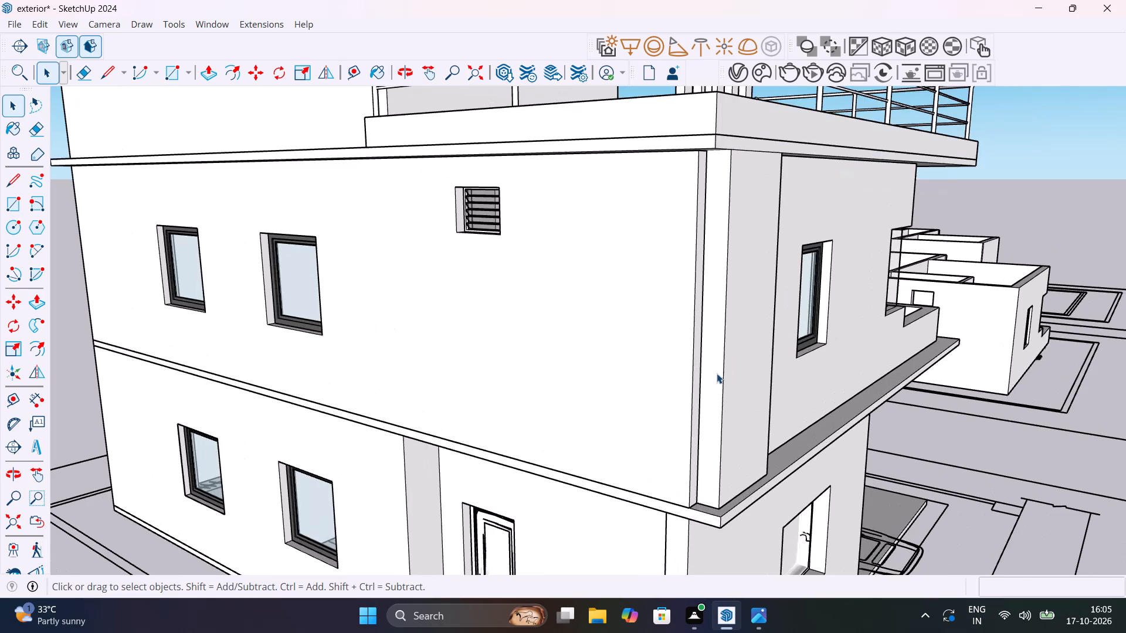
pyautogui.click(717, 373)
pyautogui.press('p')
pyautogui.click(717, 373)
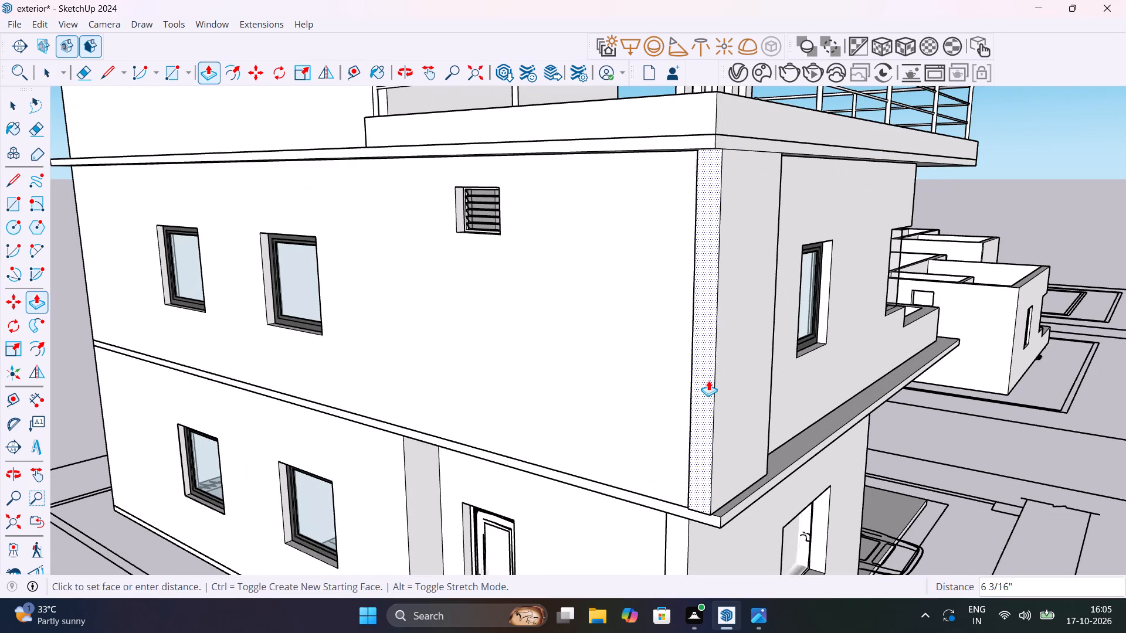
pyautogui.click(694, 276)
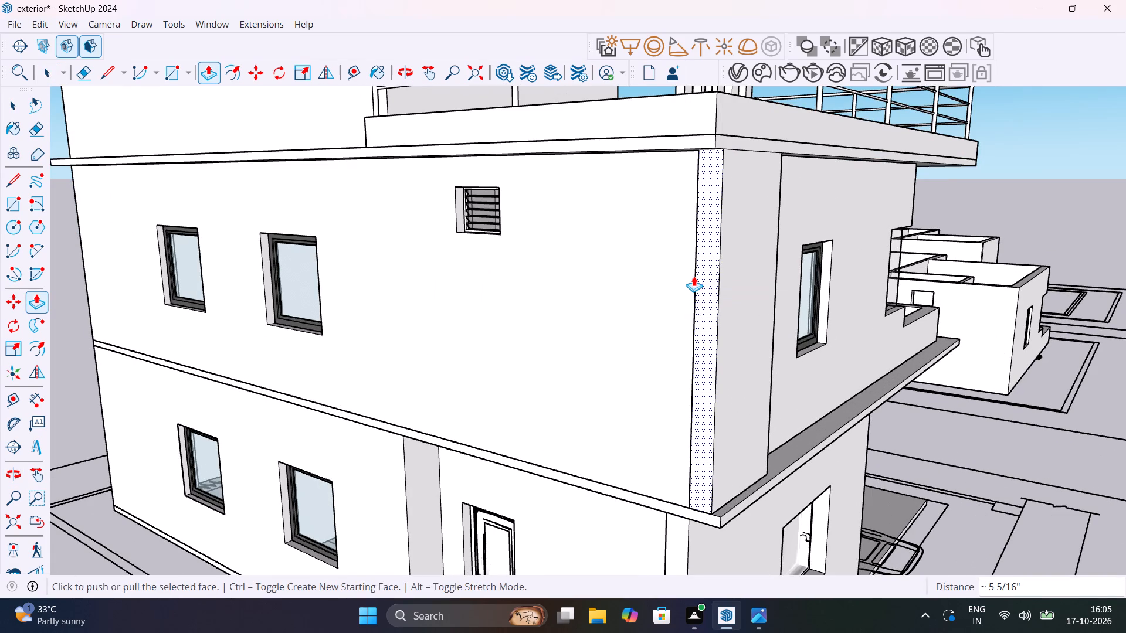
pyautogui.scroll(-8, 715, 326)
pyautogui.press('space')
# Select all the connected geometry of the raised corner strip and make it a group.
pyautogui.moveTo(656, 395); pyautogui.dragTo(643, 400, button='middle')
pyautogui.scroll(5, 721, 352)
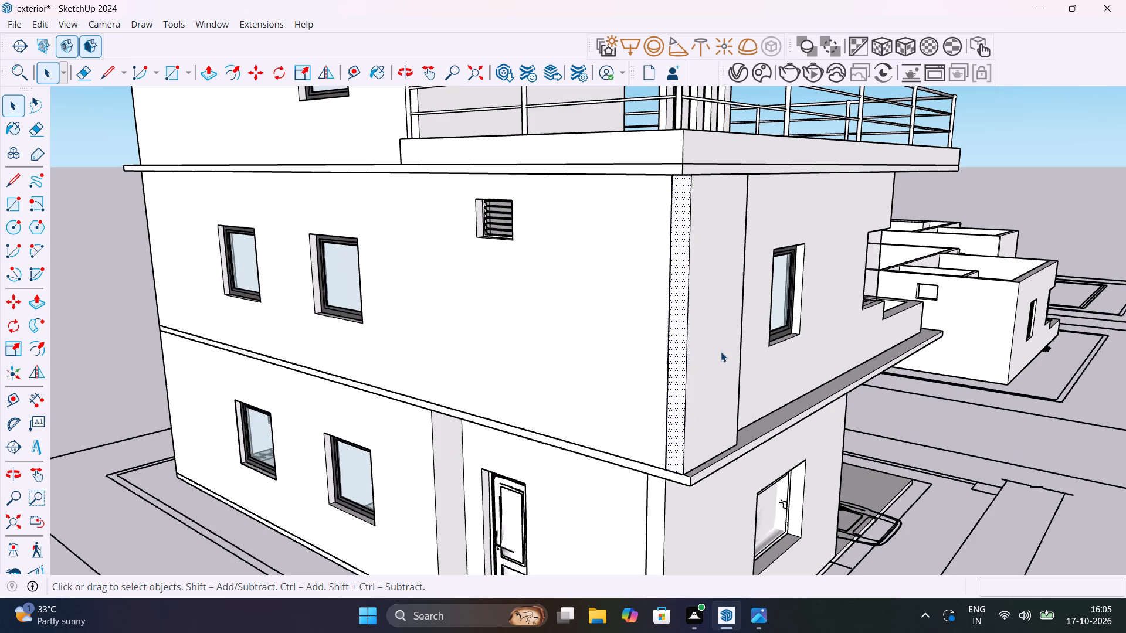
pyautogui.tripleClick(721, 352)
pyautogui.rightClick(721, 352)
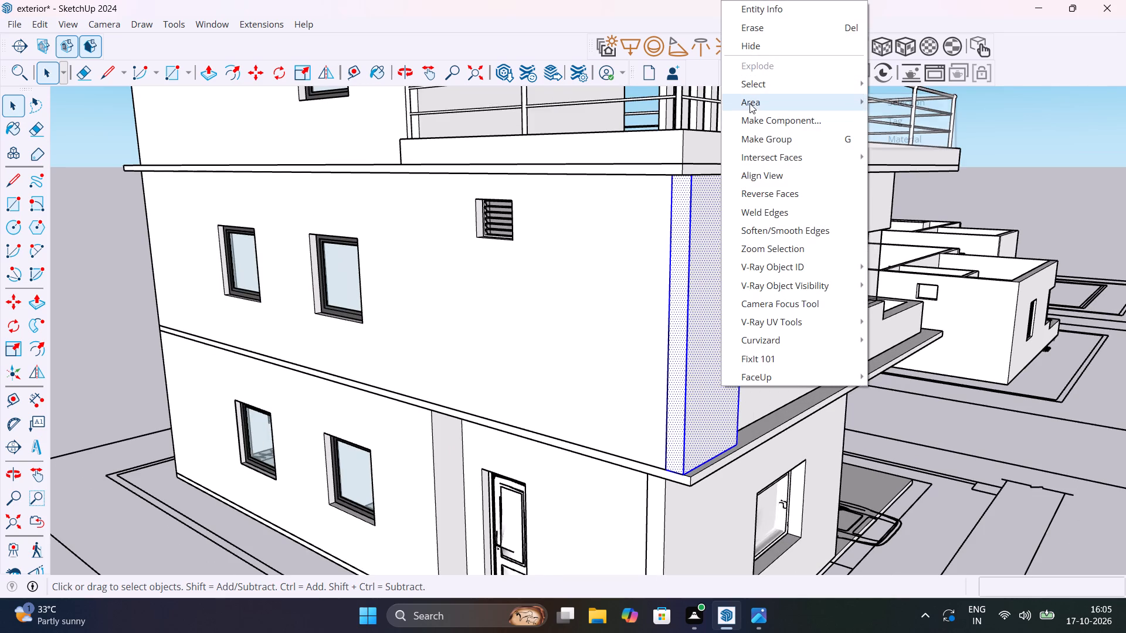
pyautogui.click(765, 142)
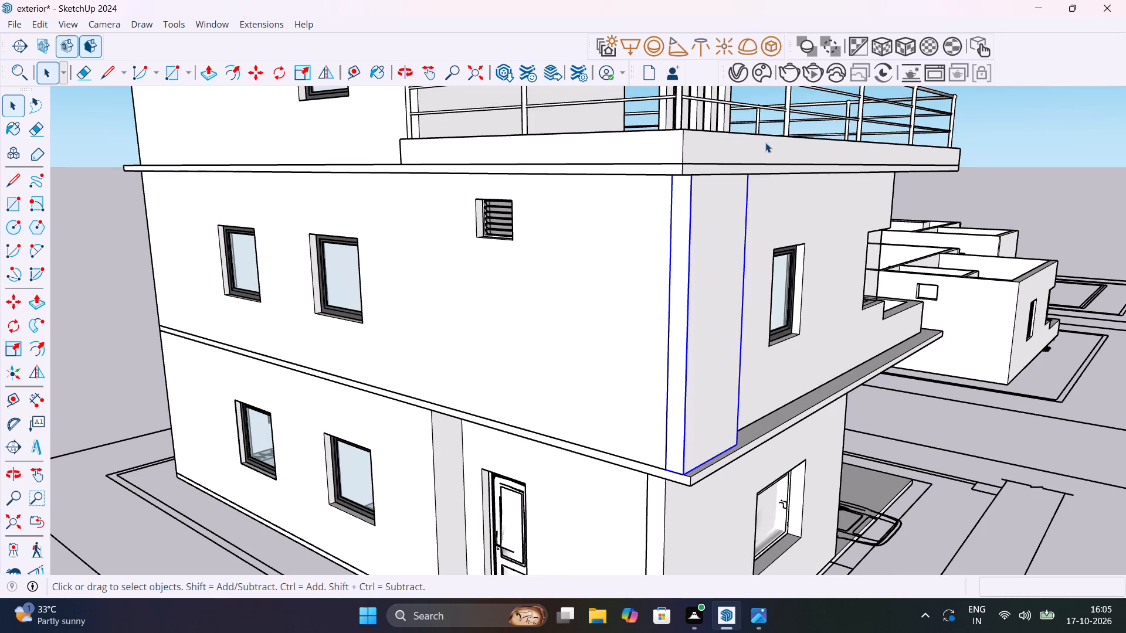
pyautogui.scroll(-6, 762, 154)
pyautogui.click(175, 387)
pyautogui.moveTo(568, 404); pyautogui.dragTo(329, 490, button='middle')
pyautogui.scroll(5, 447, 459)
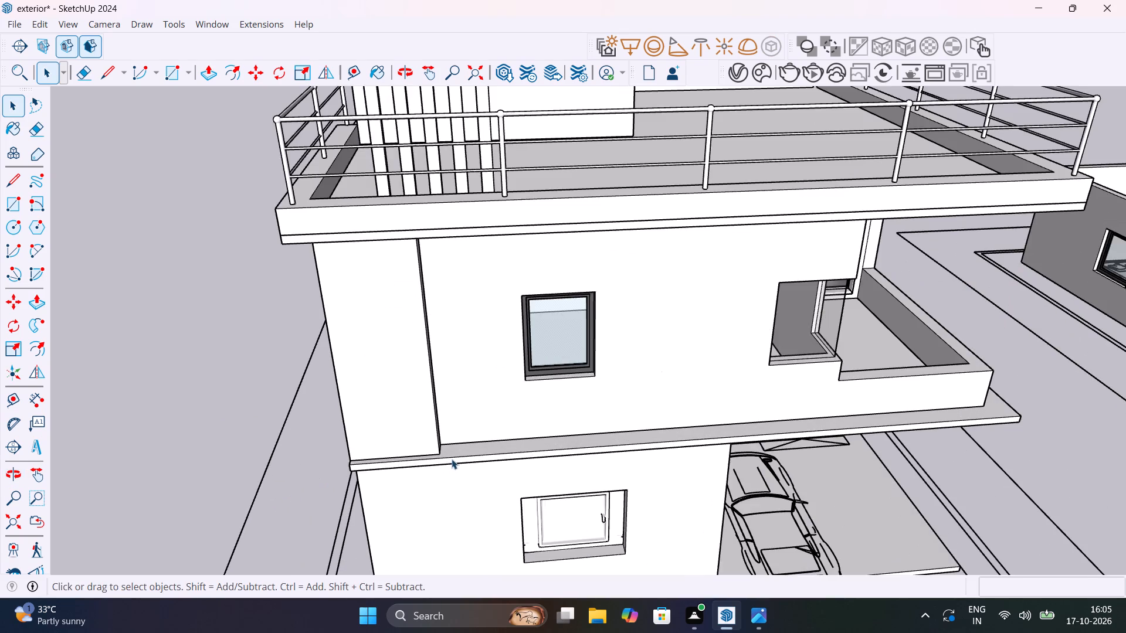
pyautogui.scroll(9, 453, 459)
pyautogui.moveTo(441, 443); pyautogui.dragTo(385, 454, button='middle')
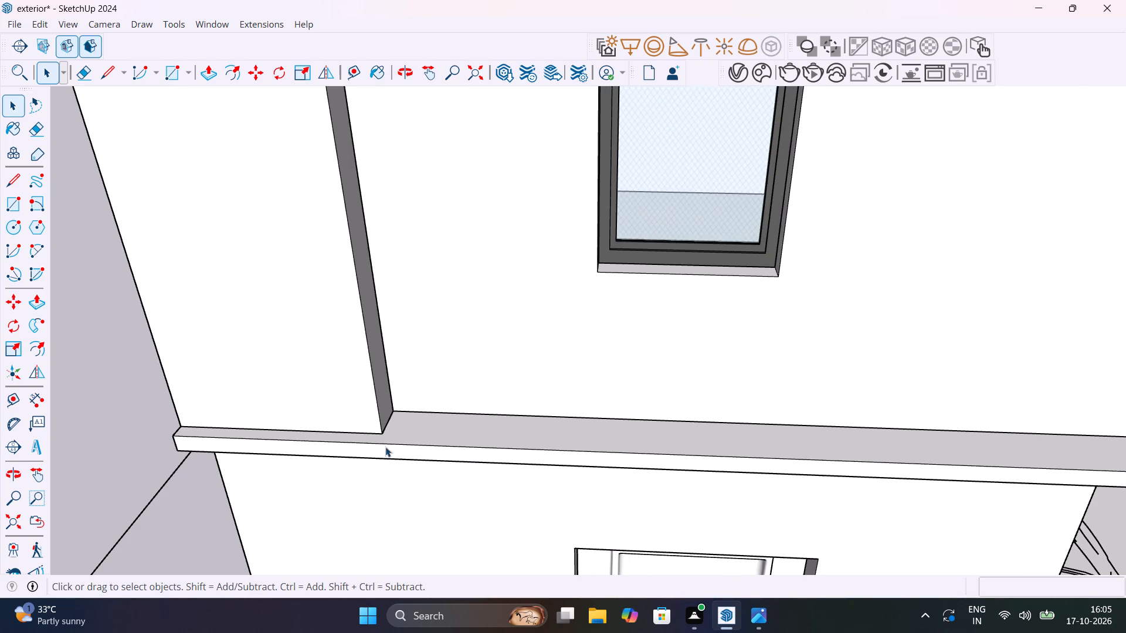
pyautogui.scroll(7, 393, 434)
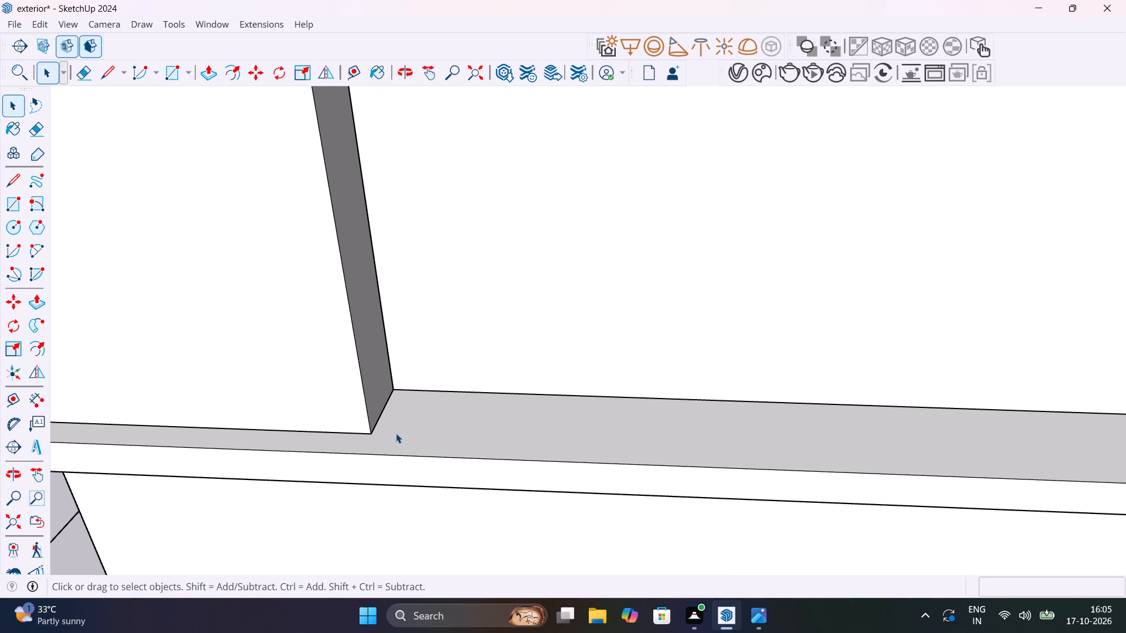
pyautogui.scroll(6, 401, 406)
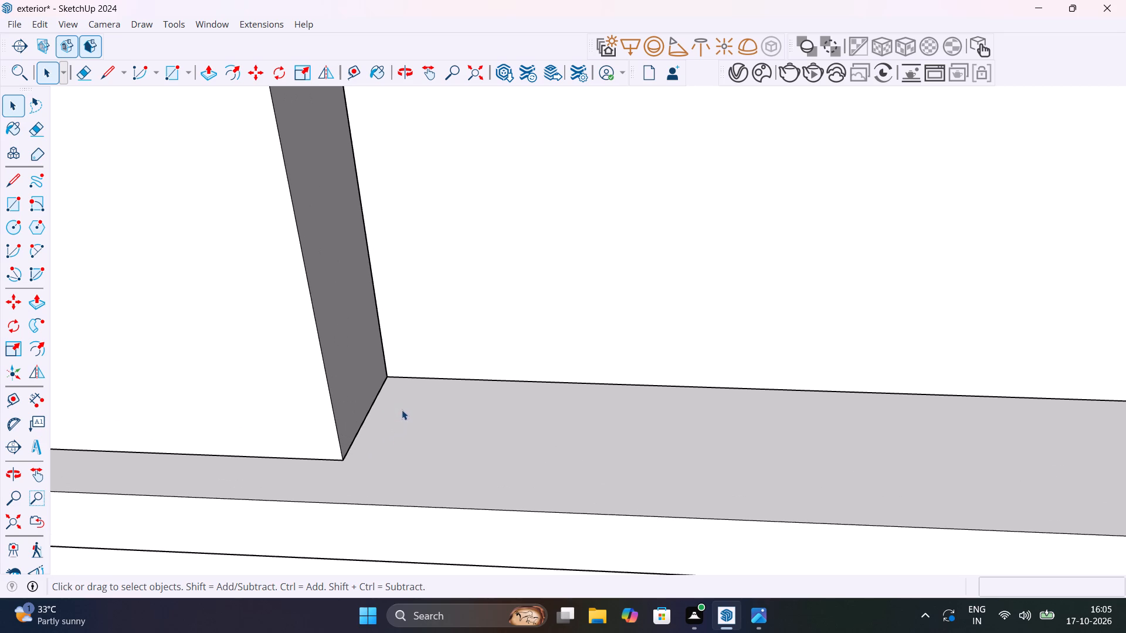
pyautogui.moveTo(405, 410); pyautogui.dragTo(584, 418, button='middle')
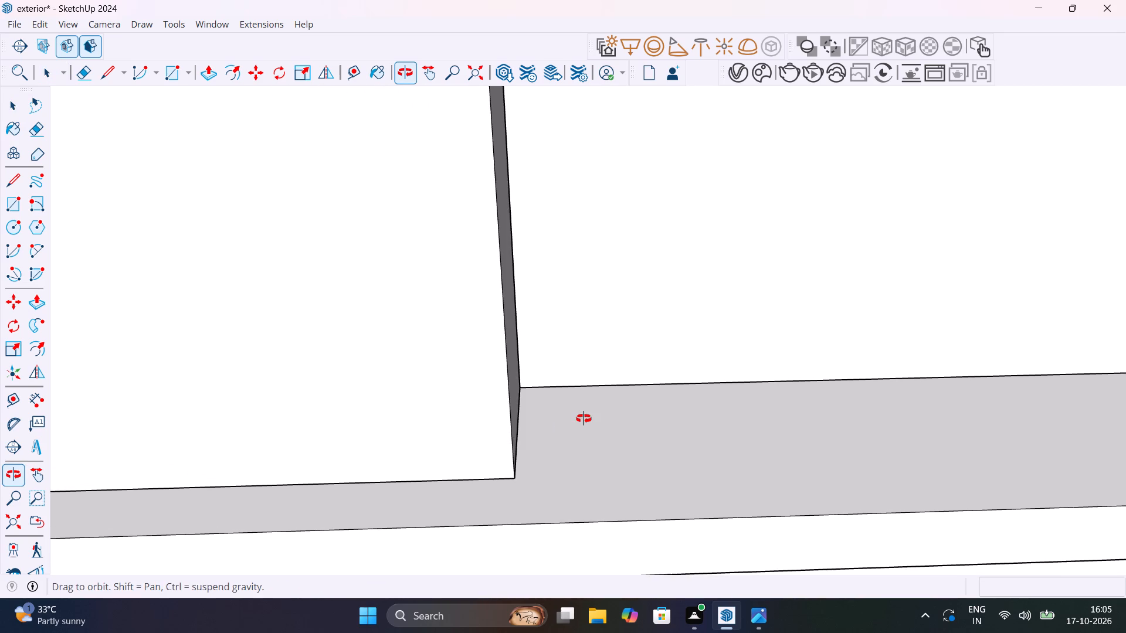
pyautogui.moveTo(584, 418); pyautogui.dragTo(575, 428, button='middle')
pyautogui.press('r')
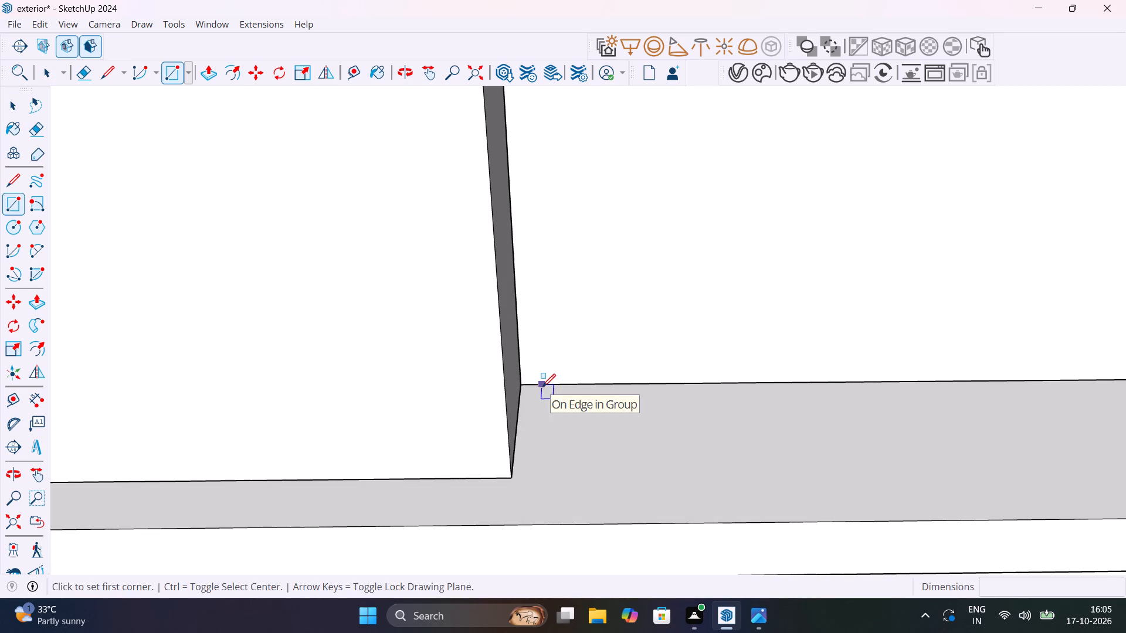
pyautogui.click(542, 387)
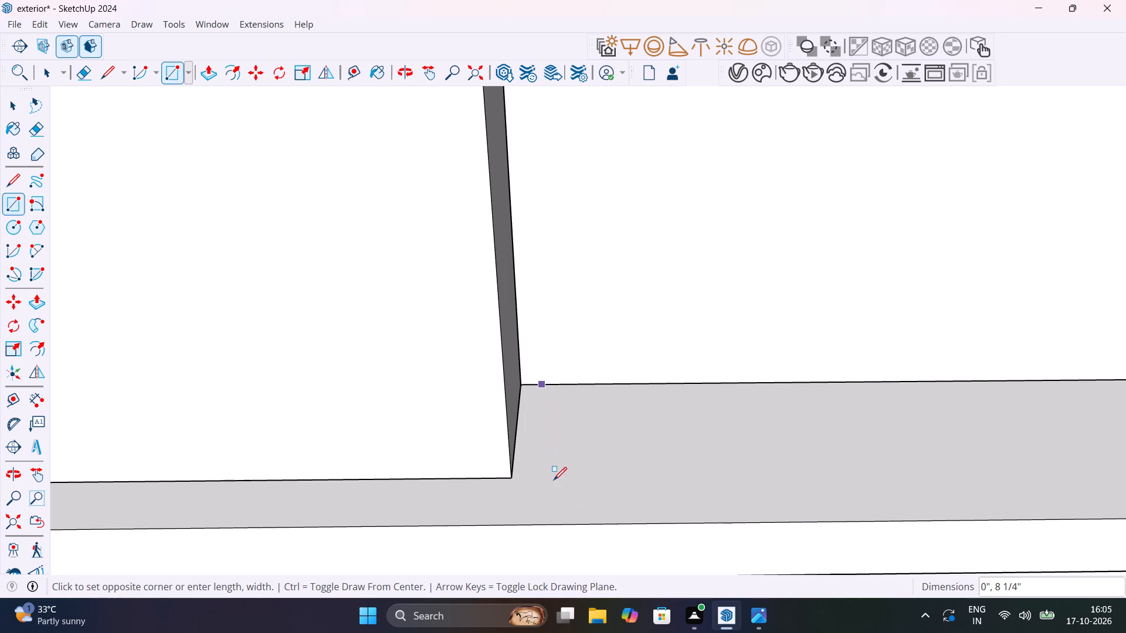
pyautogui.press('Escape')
# Place guides on the ledge 1 5/16" from the corner strip, another 7/8" beyond it, and one 8 9/16" off the wall.
pyautogui.press('t')
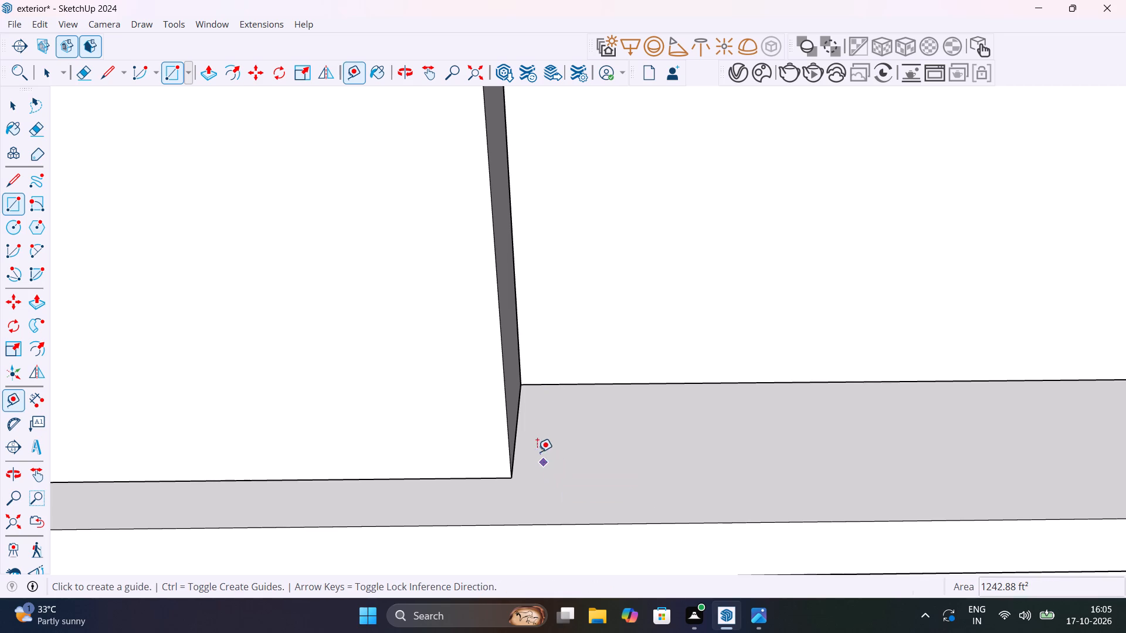
pyautogui.click(518, 426)
pyautogui.click(538, 427)
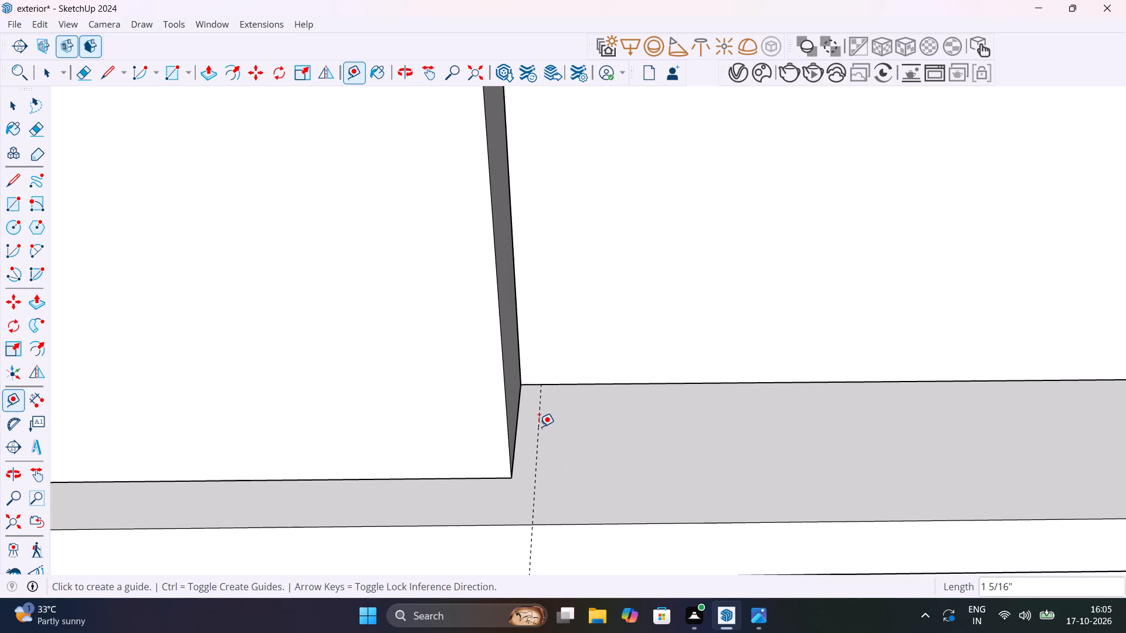
pyautogui.click(537, 426)
pyautogui.press('Escape')
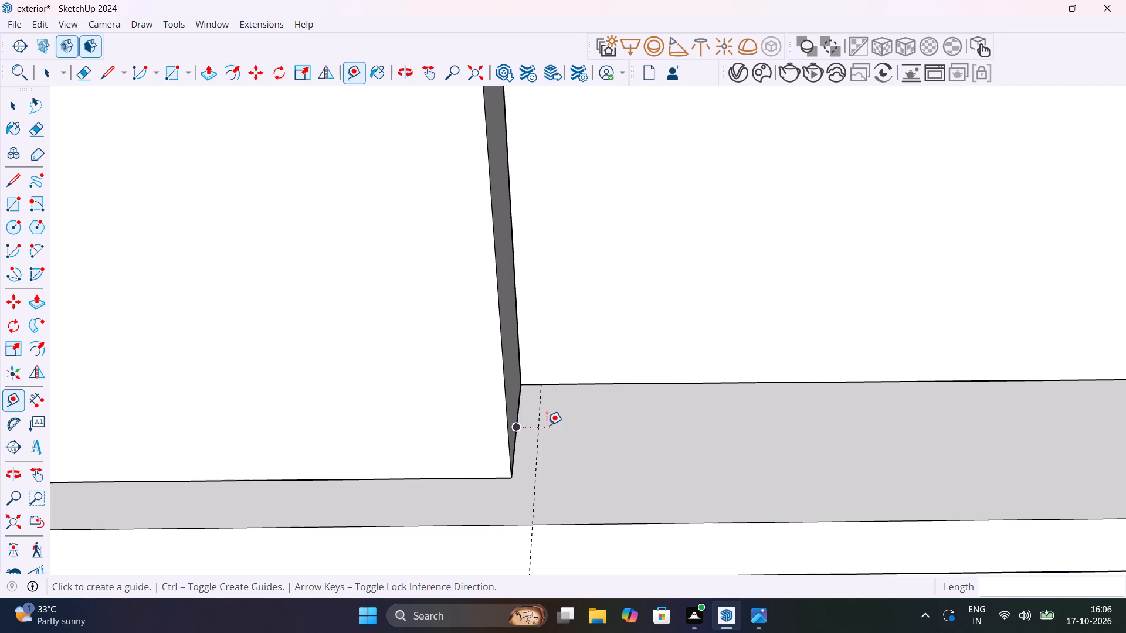
pyautogui.click(540, 416)
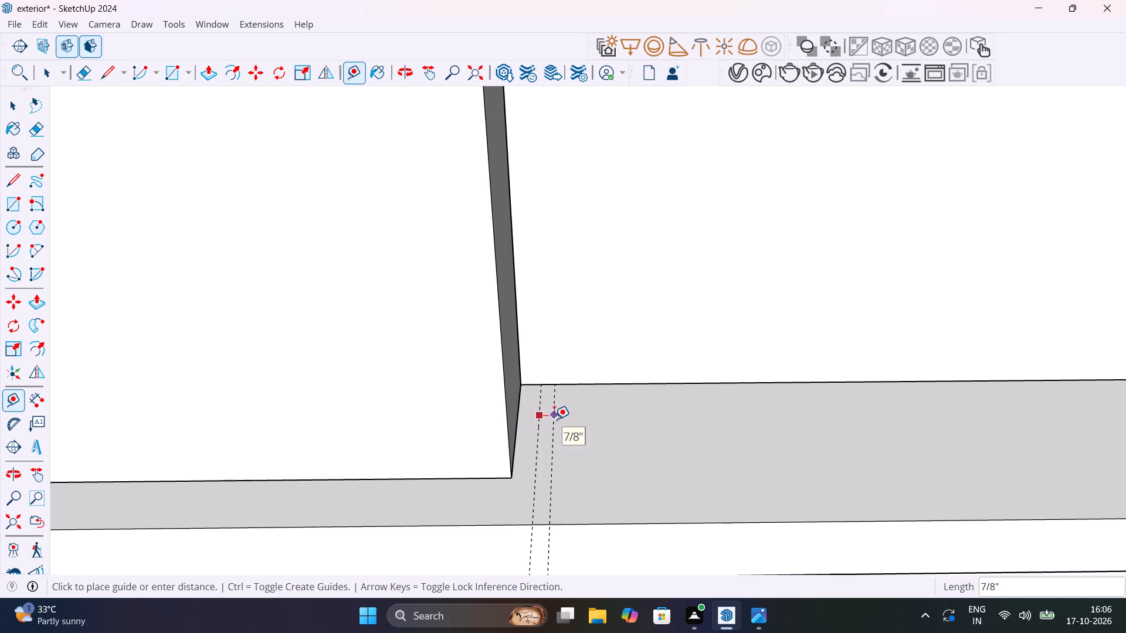
pyautogui.click(554, 419)
pyautogui.click(581, 384)
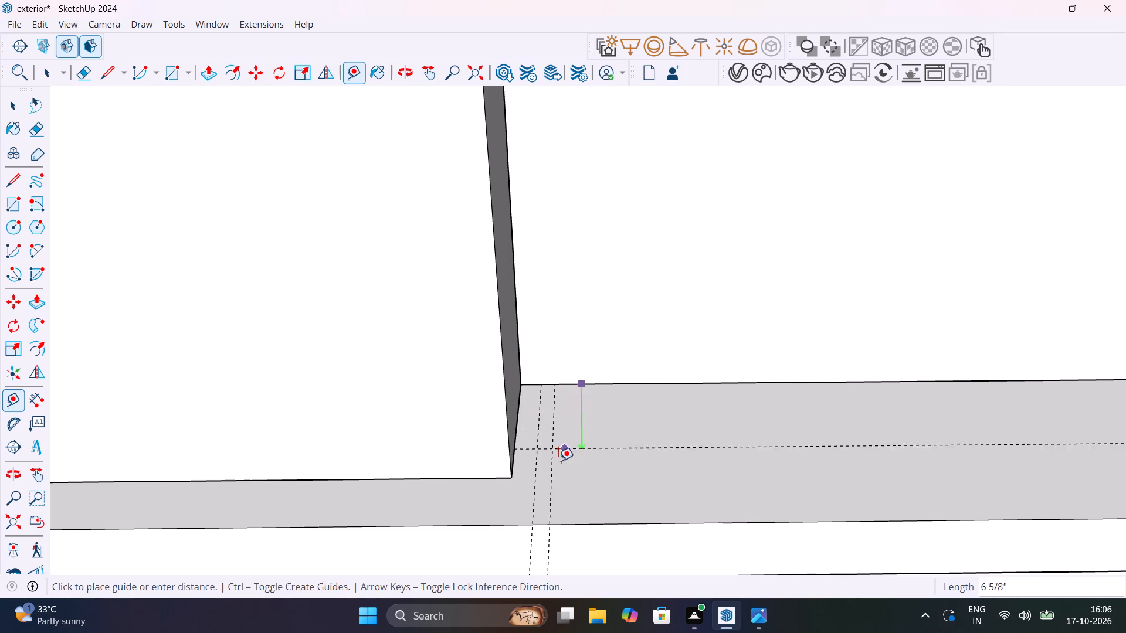
pyautogui.click(514, 480)
# Draw a 7/8" by 8 9/16" rectangle on the first-floor ledge between the guides beside the corner strip.
pyautogui.press('space')
pyautogui.write('r')
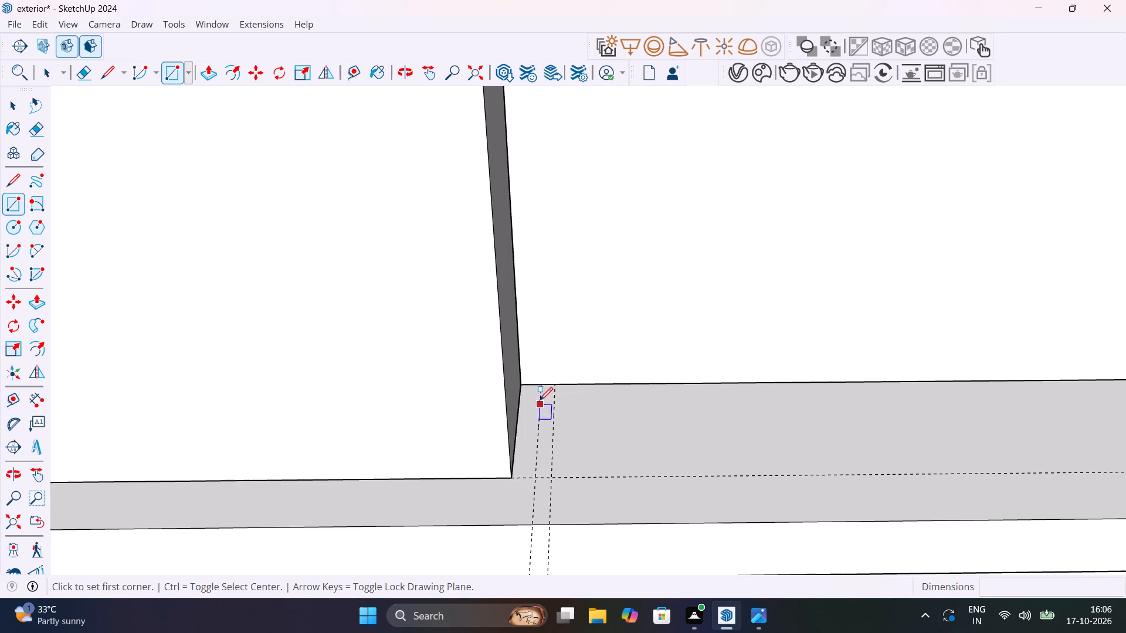
pyautogui.click(542, 387)
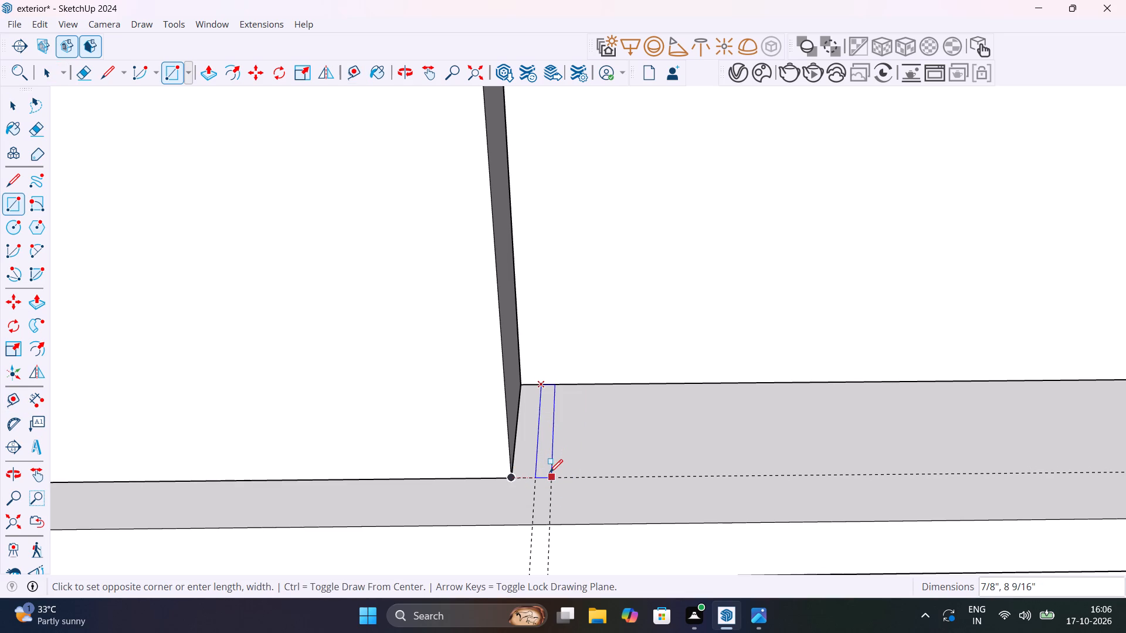
pyautogui.click(550, 472)
# Select the thin rectangle's face and edges and make it a component with the default settings.
pyautogui.press('space')
pyautogui.click(542, 465)
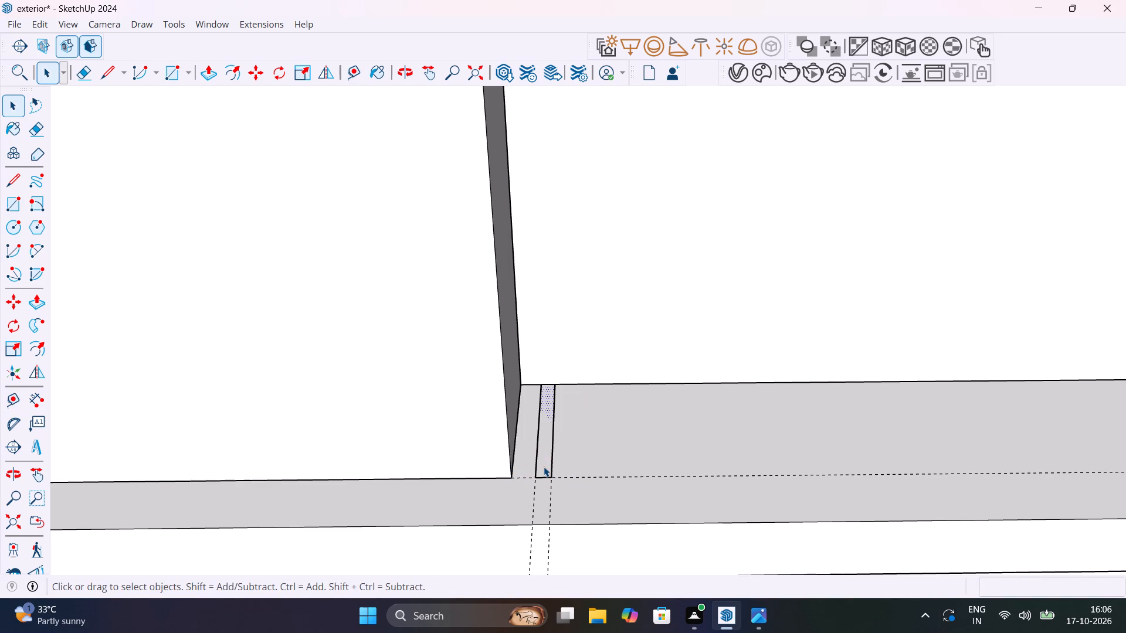
pyautogui.tripleClick(544, 467)
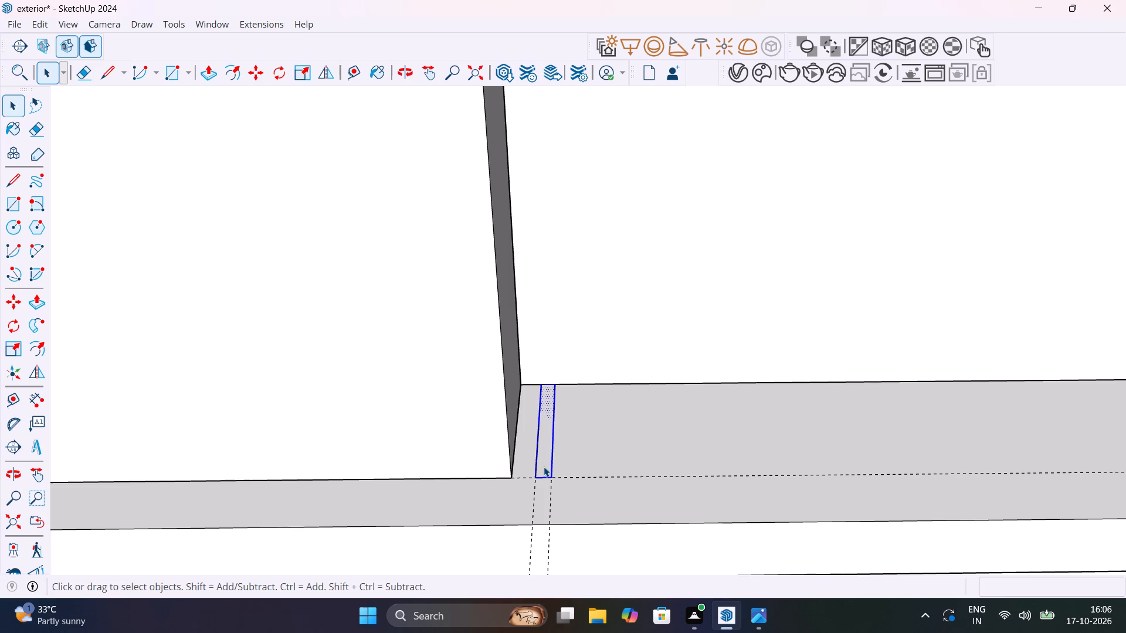
pyautogui.rightClick(544, 467)
pyautogui.click(621, 219)
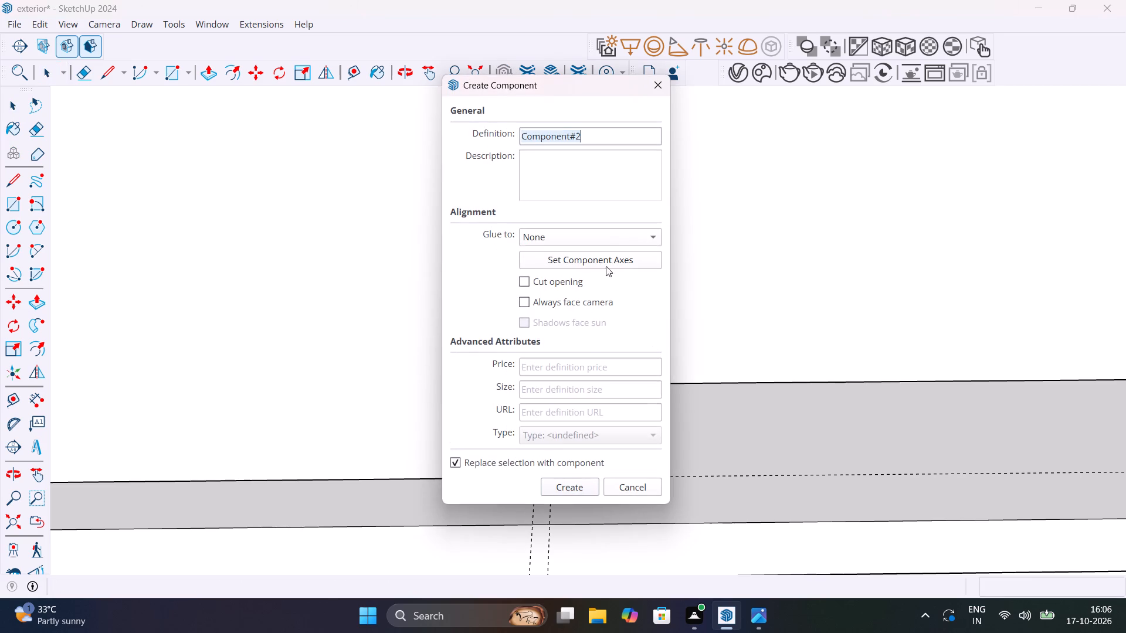
pyautogui.click(576, 491)
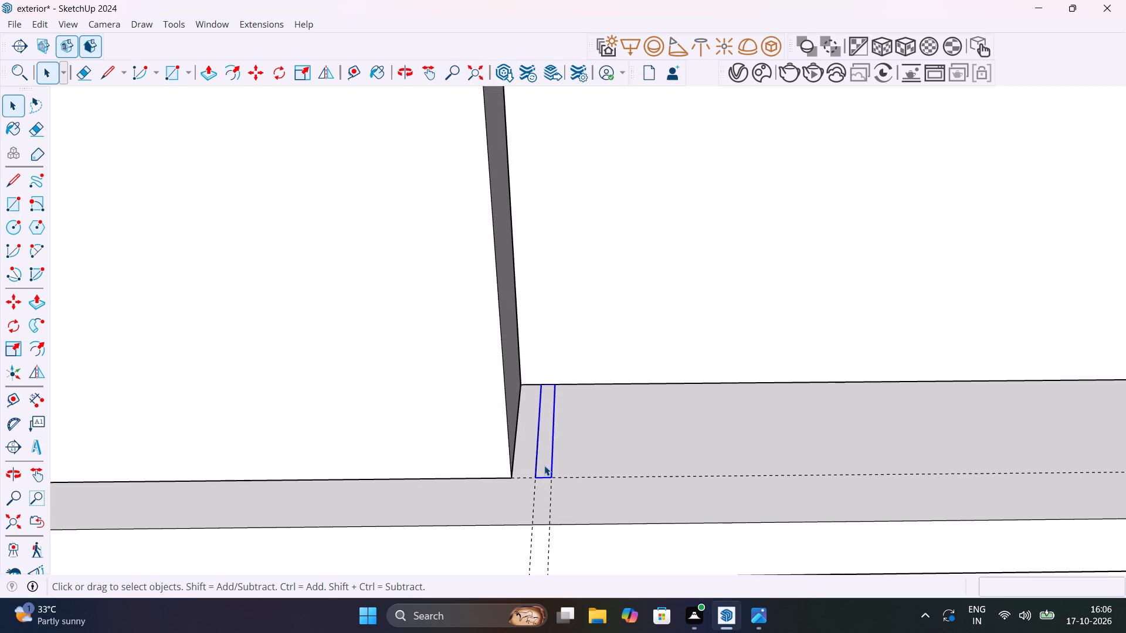
# Copy the thin rectangle component 8" along the ledge guide and divide the distance into 5 equal copies.
pyautogui.press('m')
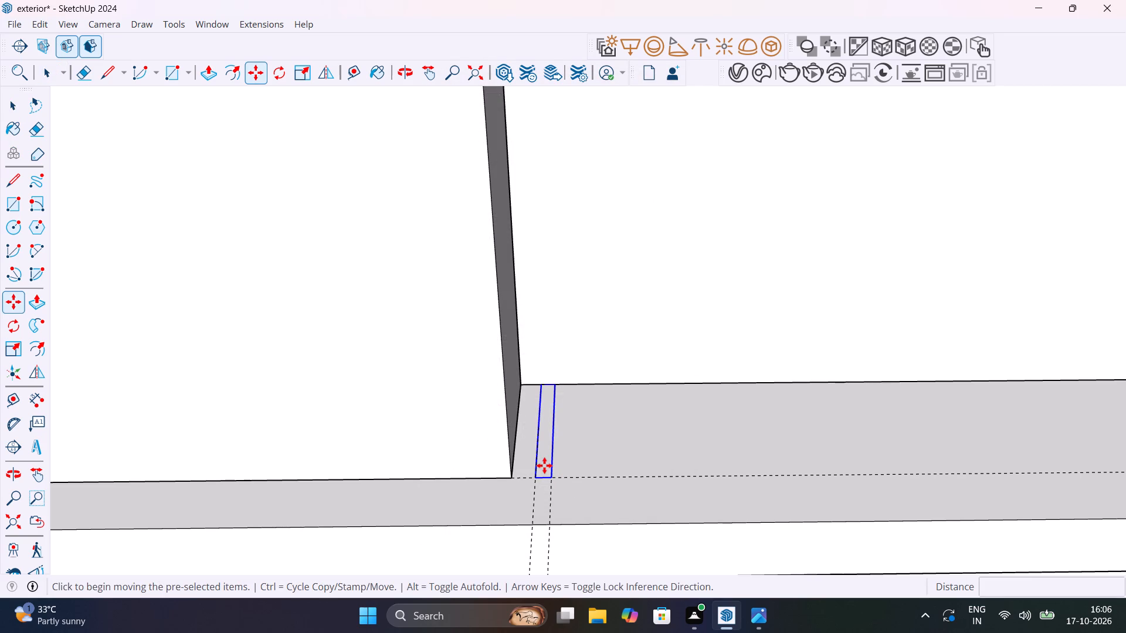
pyautogui.click(537, 482)
pyautogui.scroll(-7, 618, 479)
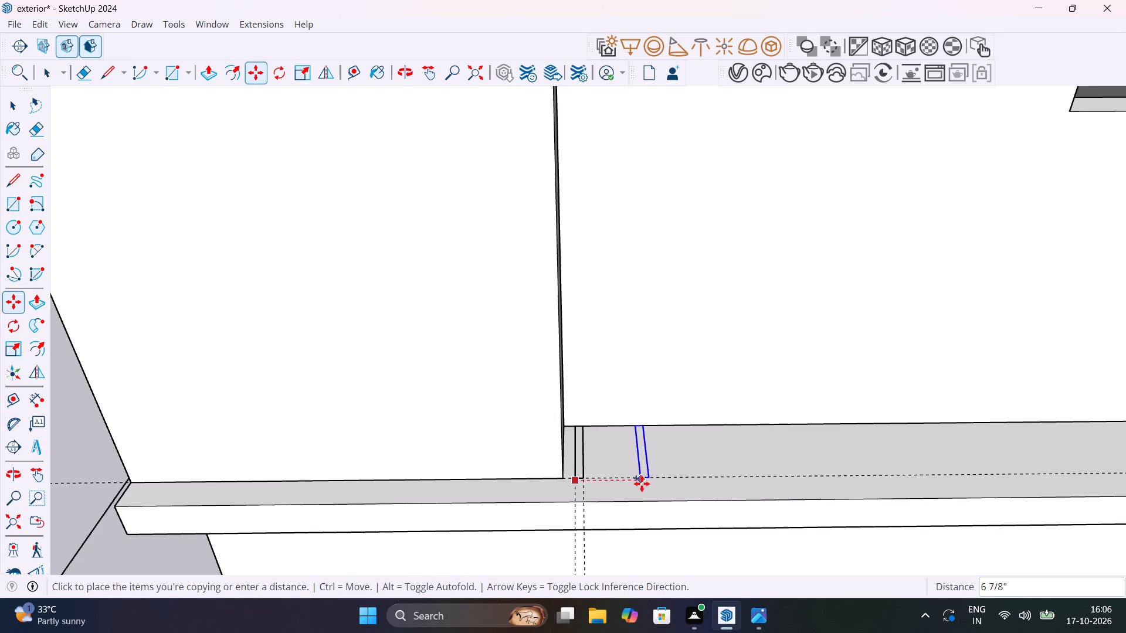
pyautogui.click(652, 484)
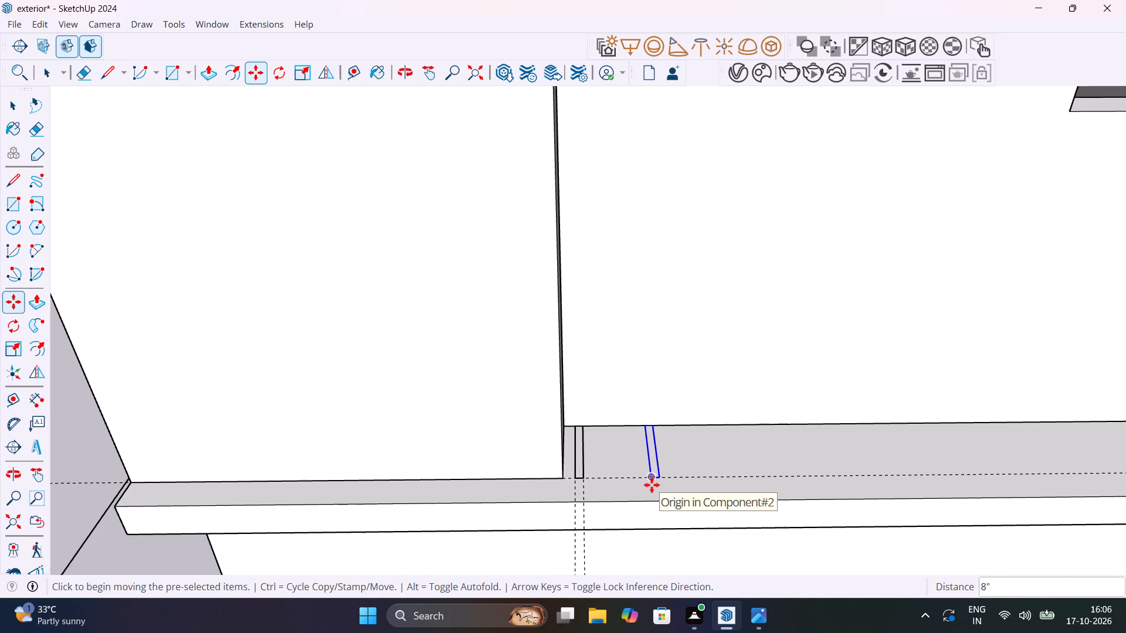
pyautogui.write('5/')
pyautogui.press('Return')
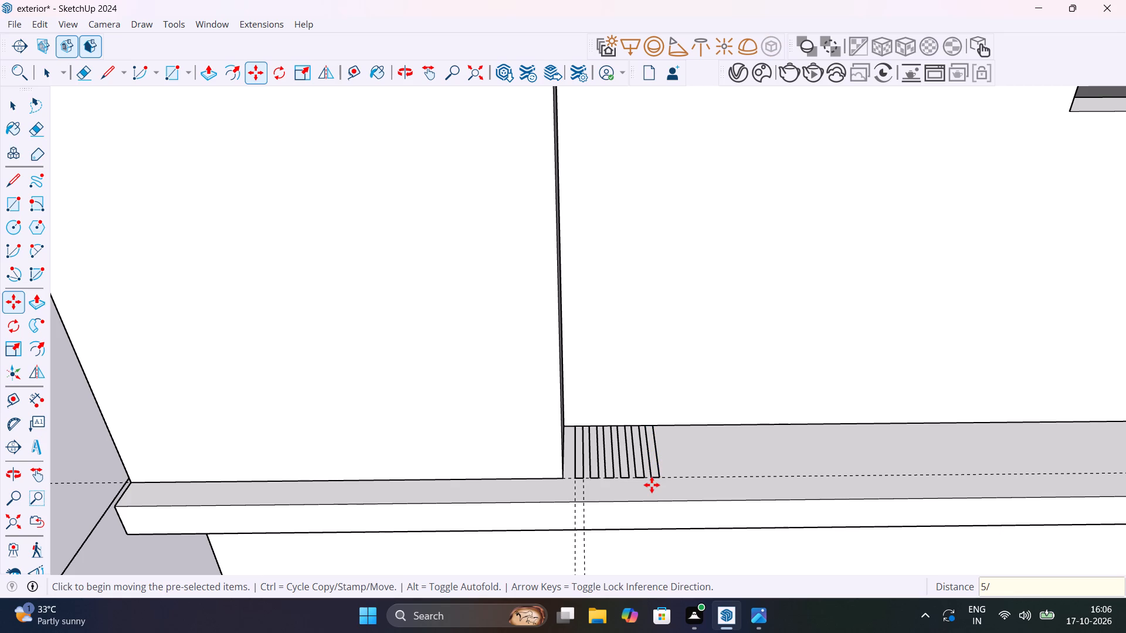
pyautogui.press('space')
# Open the first thin rectangle component, Push/Pull its face up to the underside of the terrace slab, and leave the component.
pyautogui.moveTo(619, 468); pyautogui.dragTo(545, 457, button='middle')
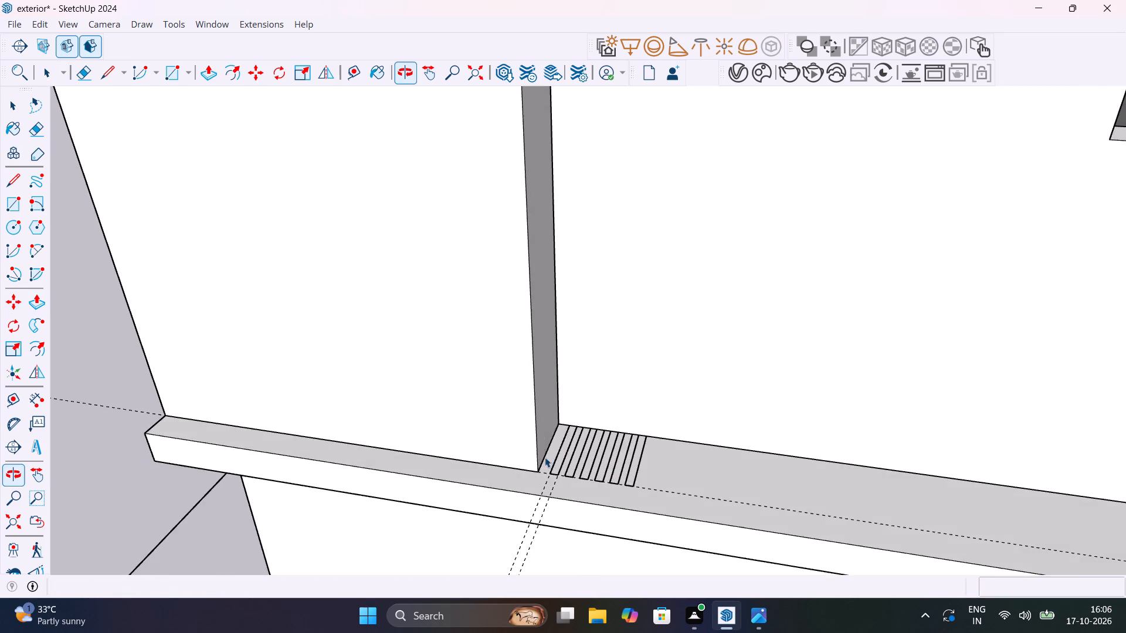
pyautogui.scroll(-18, 554, 458)
pyautogui.keyDown('shift'); pyautogui.moveTo(593, 456); pyautogui.dragTo(603, 477, button='middle'); pyautogui.keyUp('shift')
pyautogui.scroll(14, 569, 465)
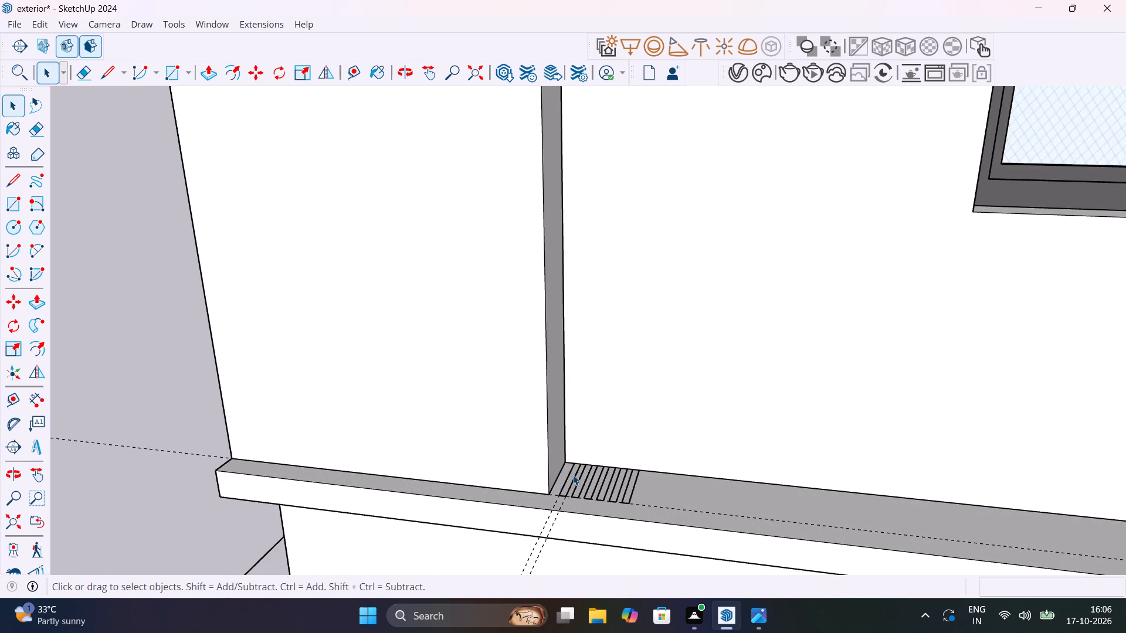
pyautogui.scroll(8, 573, 475)
pyautogui.doubleClick(573, 475)
pyautogui.click(573, 475)
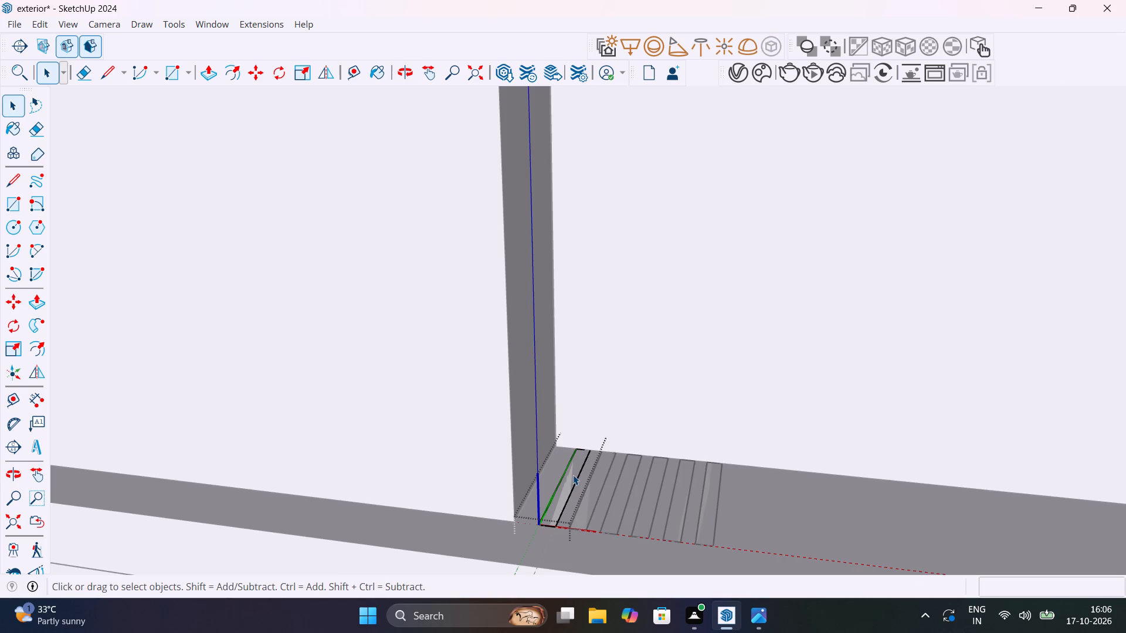
pyautogui.press('p')
pyautogui.click(573, 475)
pyautogui.scroll(-15, 592, 451)
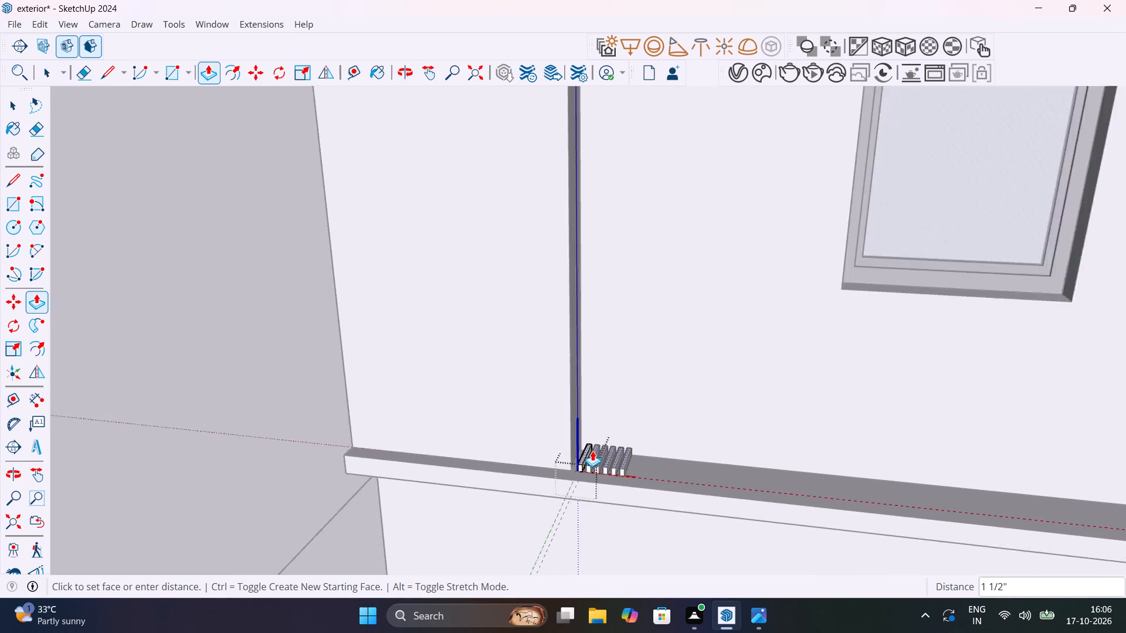
pyautogui.scroll(-8, 592, 451)
pyautogui.moveTo(619, 188); pyautogui.dragTo(619, 165, button='middle')
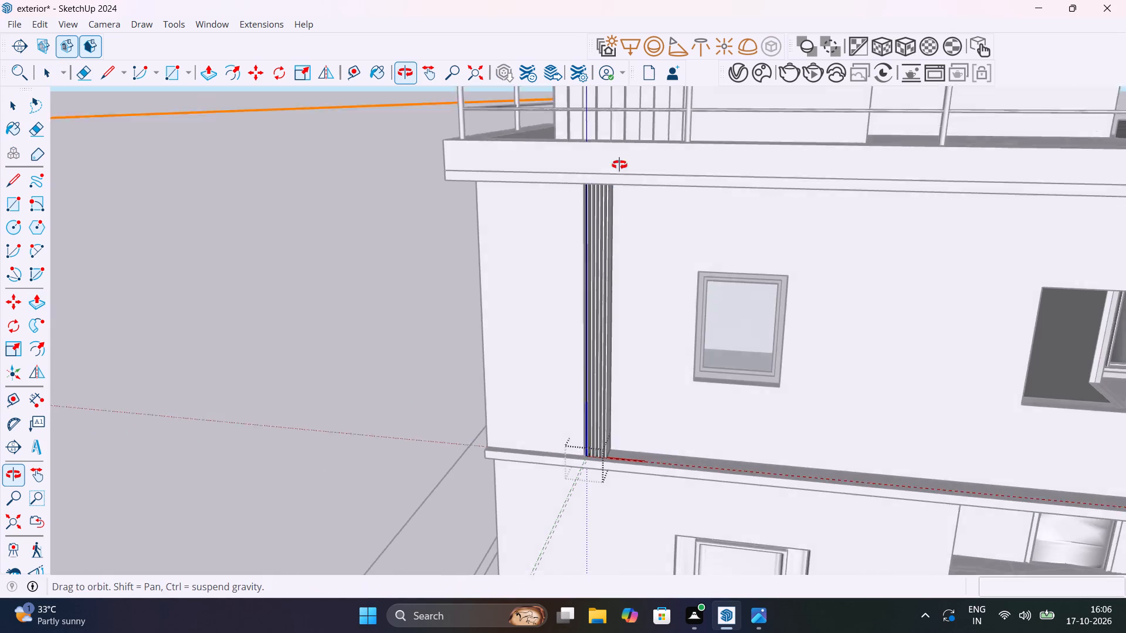
pyautogui.moveTo(619, 165); pyautogui.dragTo(623, 216, button='middle')
pyautogui.scroll(2, 623, 216)
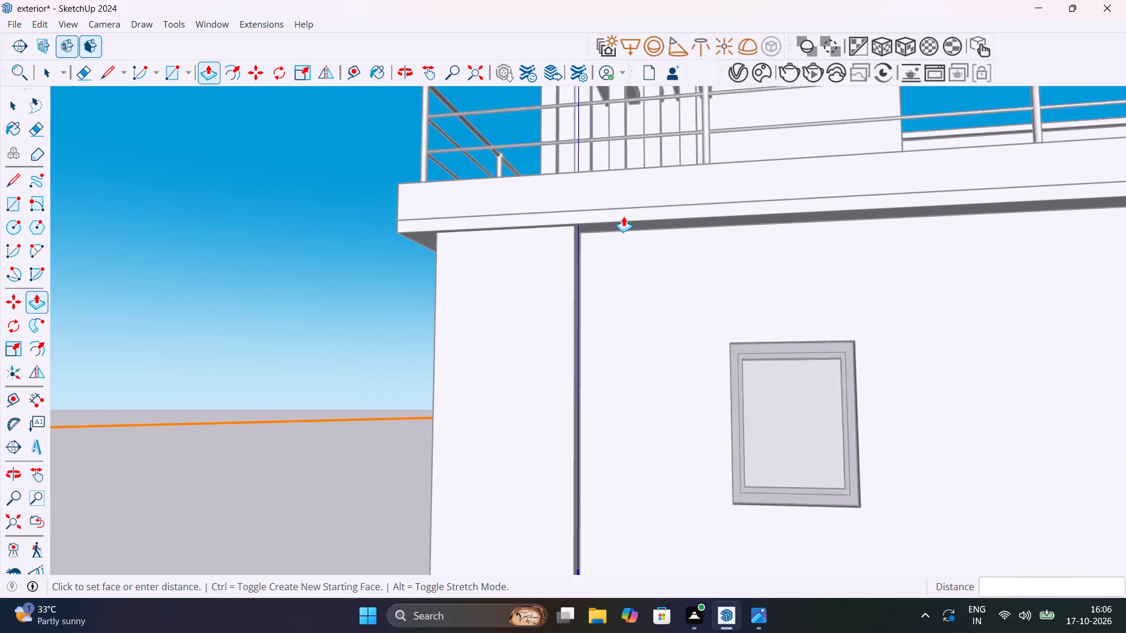
pyautogui.scroll(5, 623, 216)
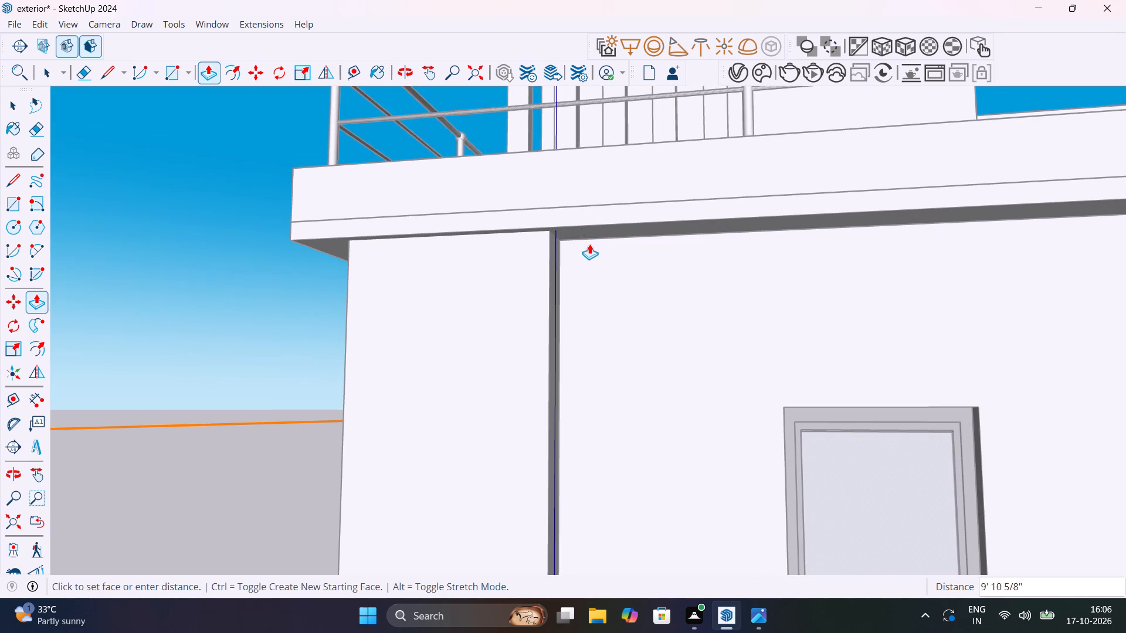
pyautogui.scroll(1, 589, 243)
pyautogui.scroll(-8, 589, 243)
pyautogui.click(589, 243)
pyautogui.press('space')
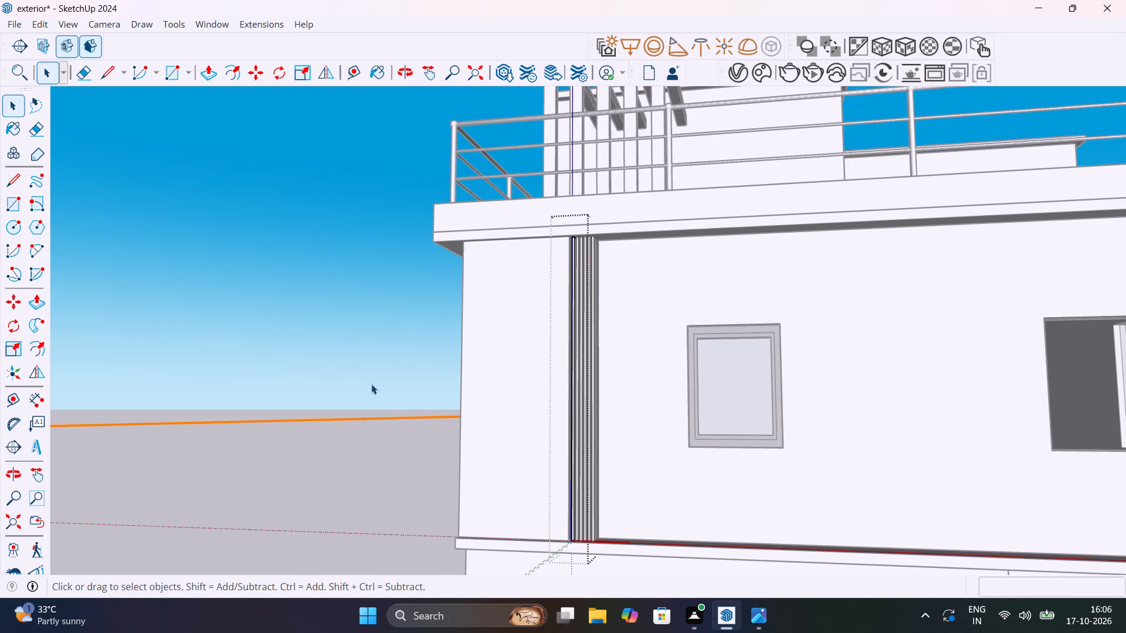
pyautogui.click(371, 384)
# Examine the raised row of thin vertical slats beside the corner strip on the first floor.
pyautogui.scroll(-7, 382, 384)
pyautogui.moveTo(395, 406); pyautogui.dragTo(504, 526, button='middle')
pyautogui.scroll(4, 441, 454)
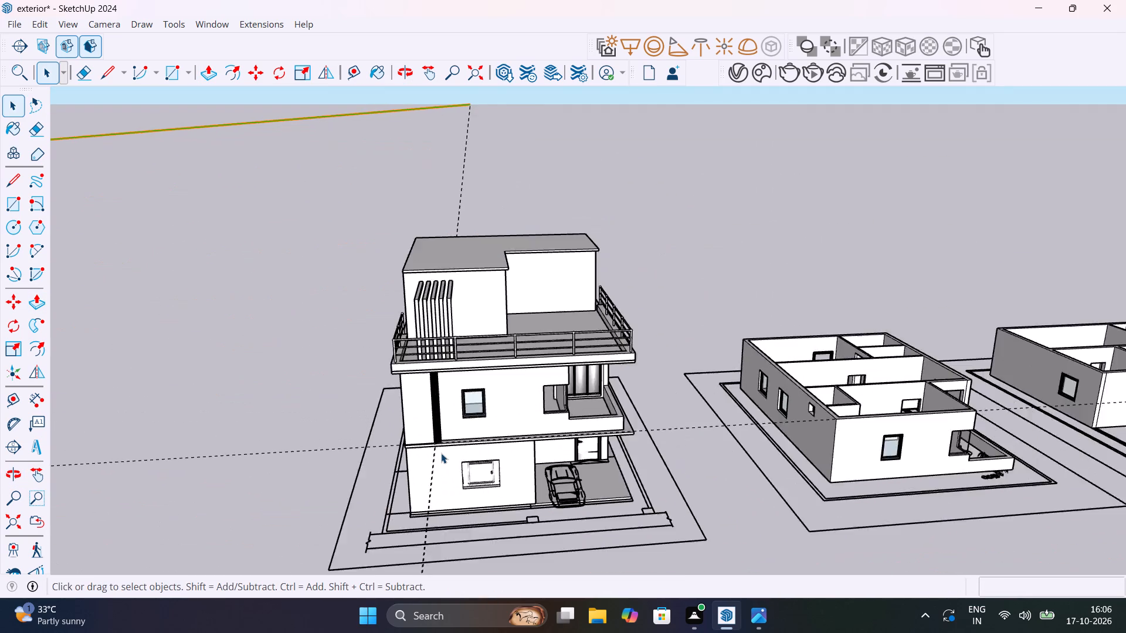
pyautogui.scroll(15, 441, 453)
pyautogui.keyDown('shift'); pyautogui.moveTo(441, 453); pyautogui.dragTo(658, 477, button='middle'); pyautogui.keyUp('shift')
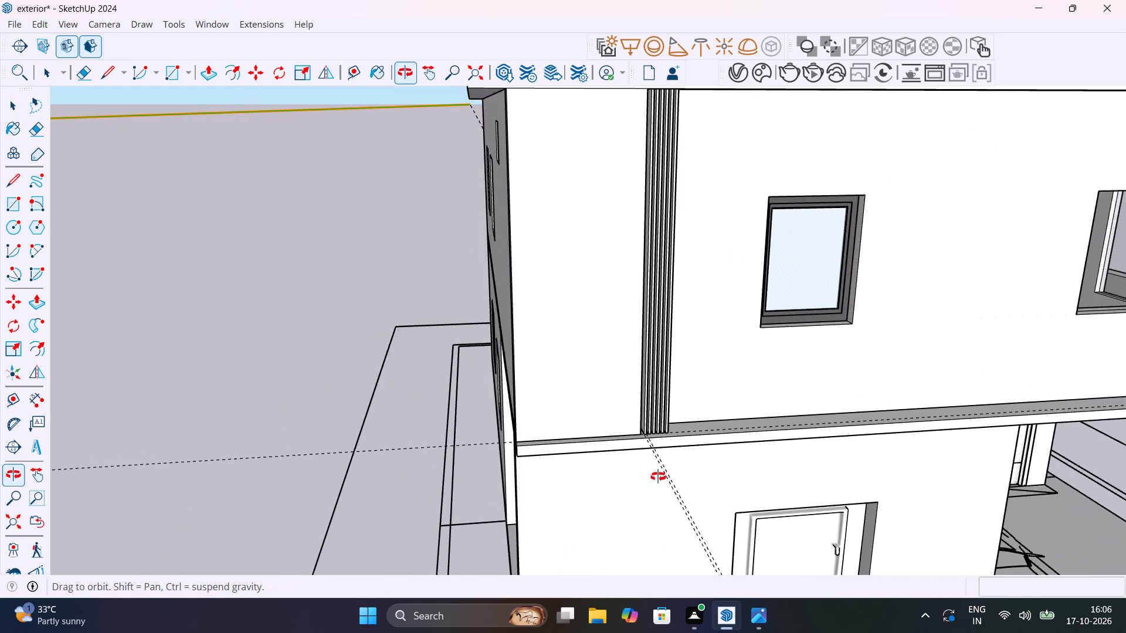
pyautogui.keyDown('shift'); pyautogui.moveTo(658, 477); pyautogui.dragTo(628, 475, button='middle'); pyautogui.keyUp('shift')
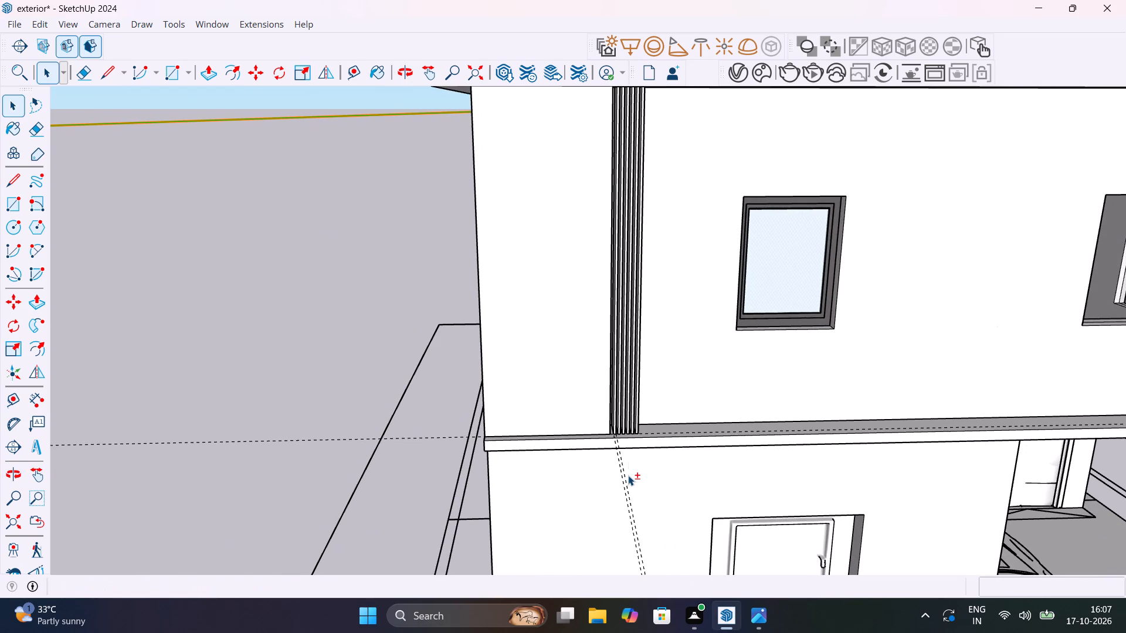
pyautogui.scroll(10, 628, 446)
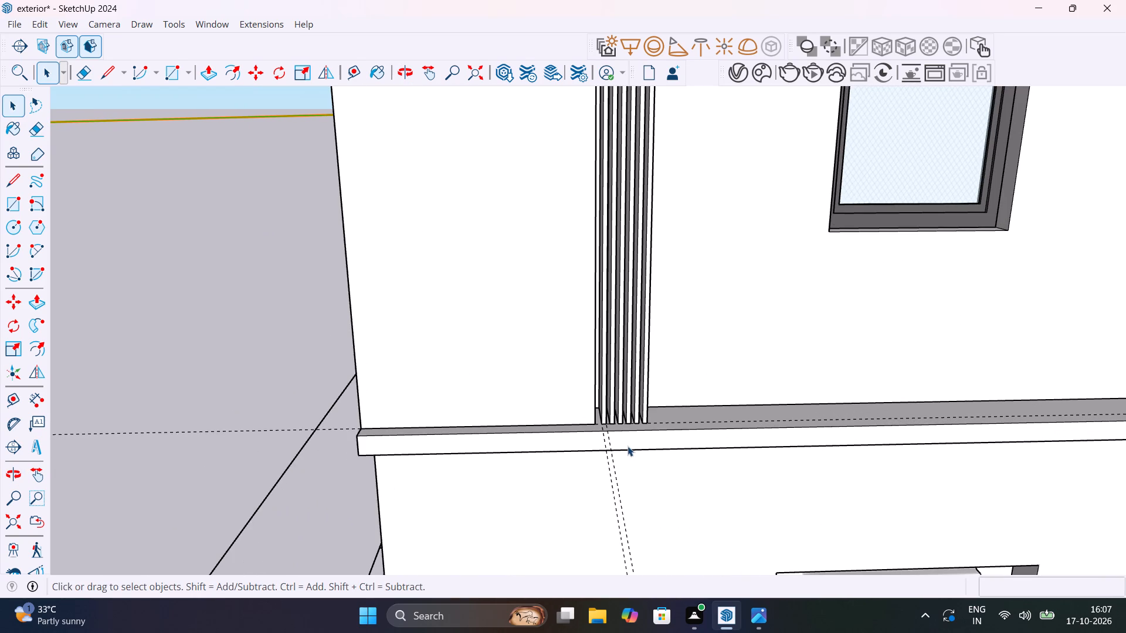
pyautogui.scroll(-12, 628, 446)
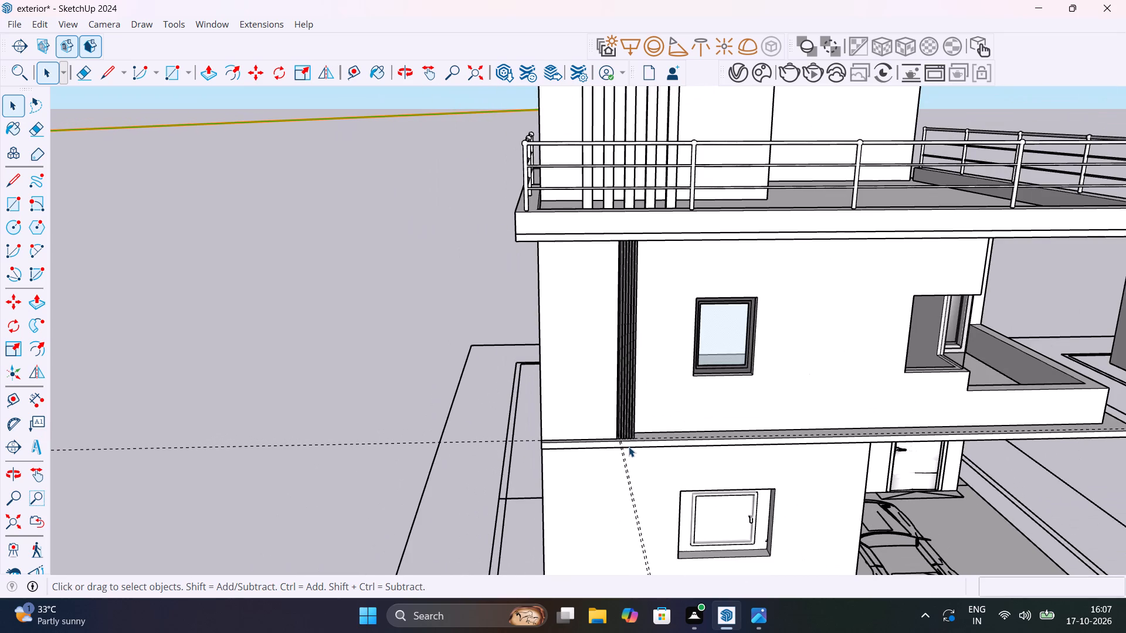
# Open the top-floor roof slab for editing, Push/Pull its top face up about 1' 7/16", and leave the slab.
pyautogui.keyDown('shift'); pyautogui.moveTo(632, 448); pyautogui.dragTo(268, 456, button='middle'); pyautogui.keyUp('shift')
pyautogui.scroll(-2, 443, 432)
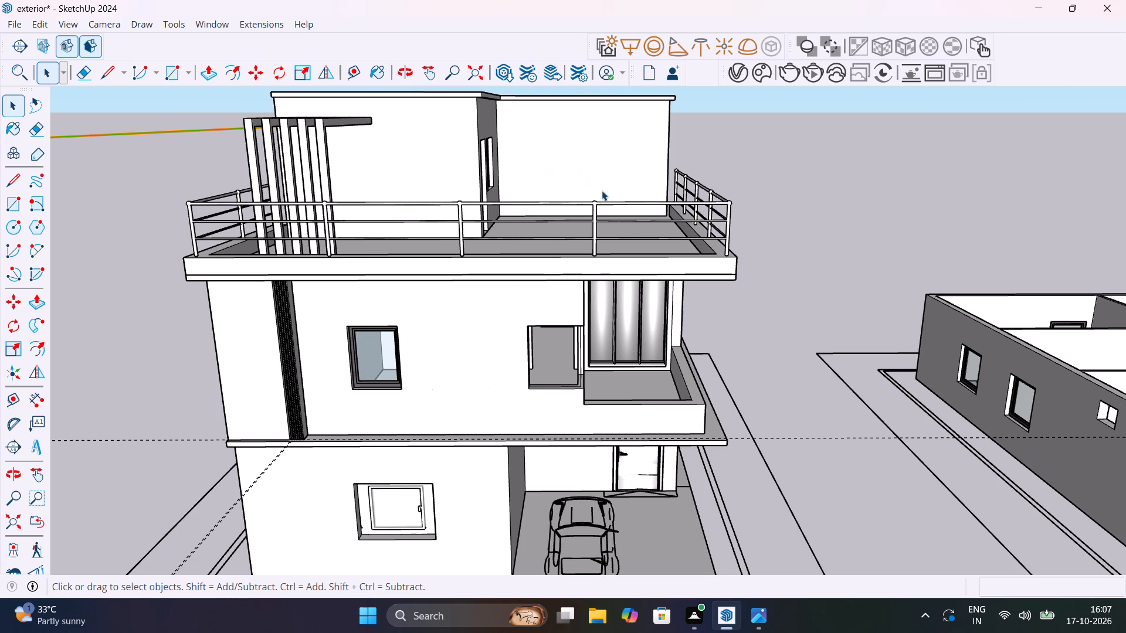
pyautogui.moveTo(603, 190); pyautogui.dragTo(600, 353, button='middle')
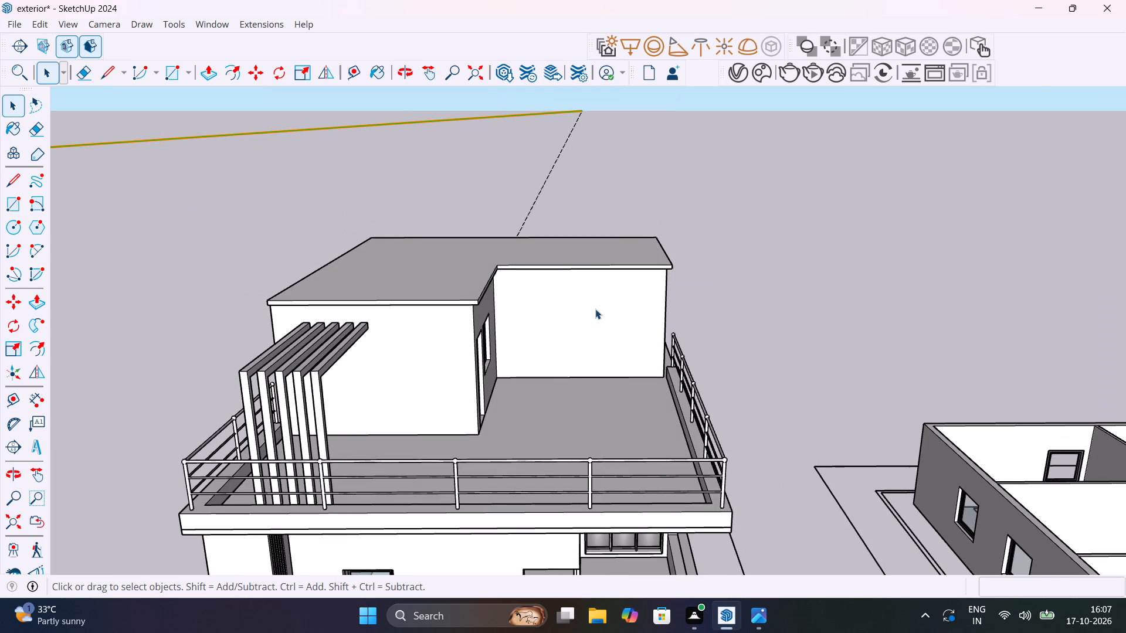
pyautogui.scroll(9, 612, 277)
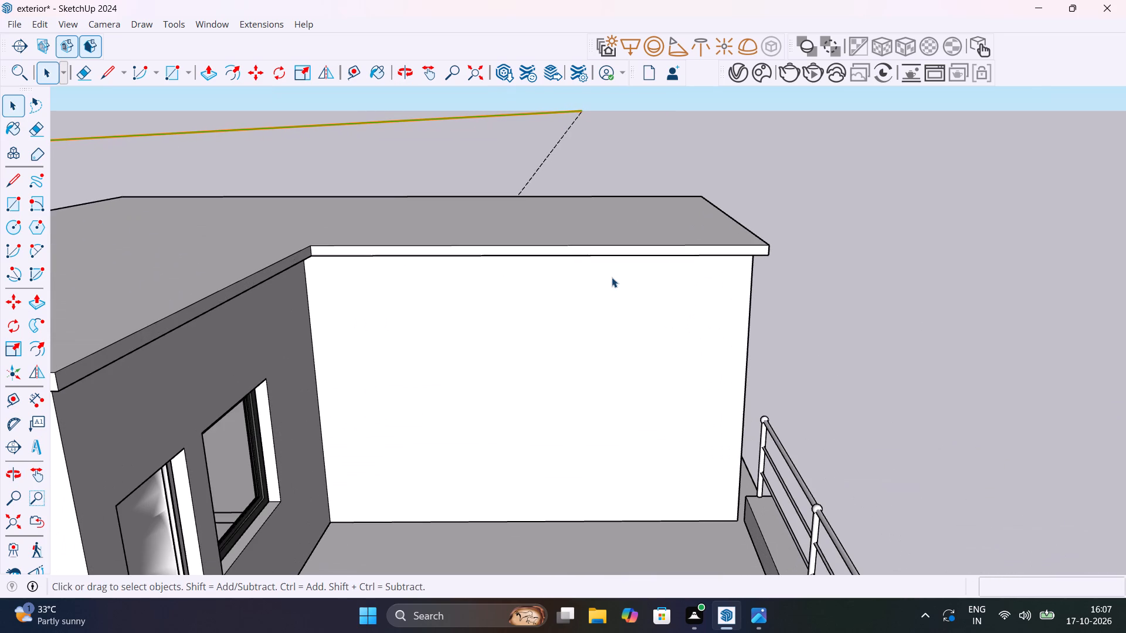
pyautogui.moveTo(656, 287); pyautogui.dragTo(616, 361, button='middle')
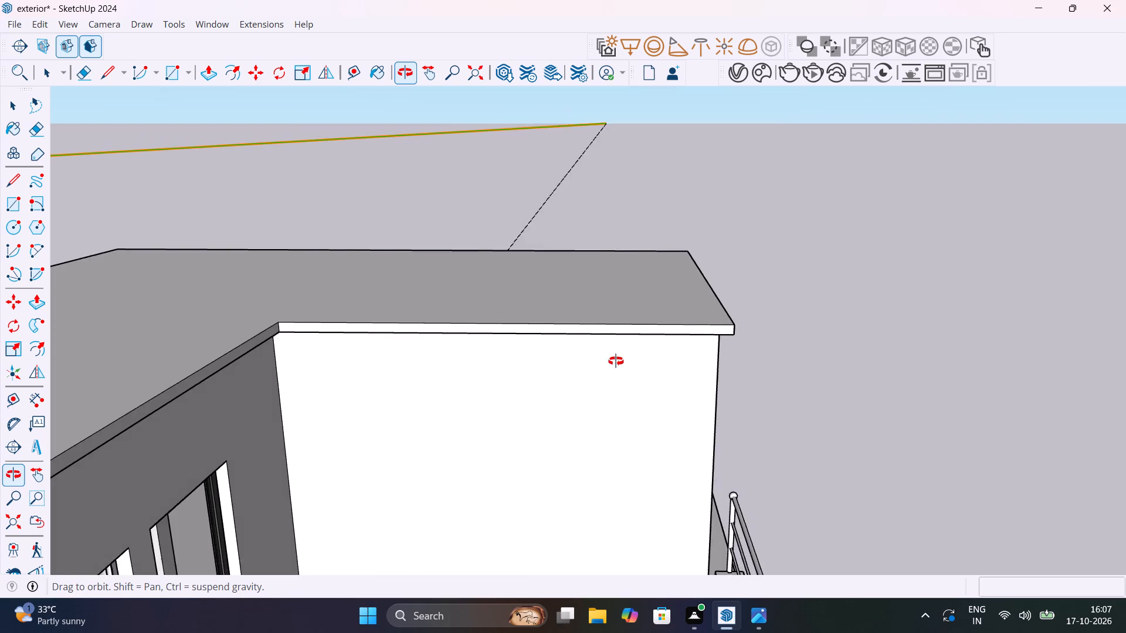
pyautogui.moveTo(616, 361); pyautogui.dragTo(556, 368, button='middle')
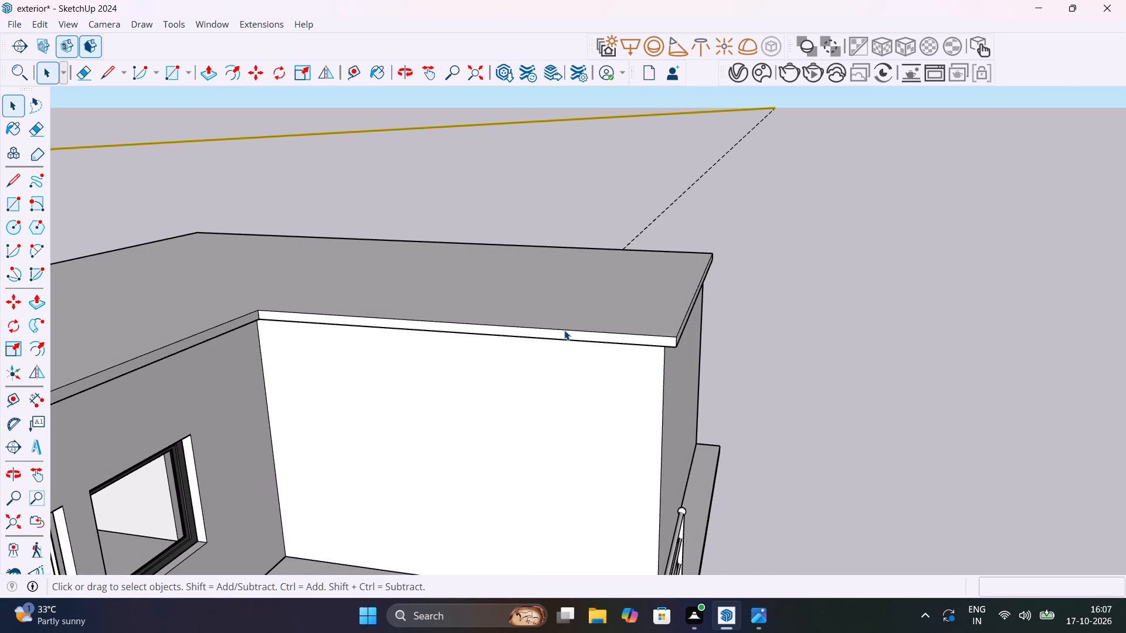
pyautogui.scroll(5, 564, 330)
pyautogui.scroll(-7, 564, 330)
pyautogui.moveTo(569, 345); pyautogui.dragTo(572, 383, button='middle')
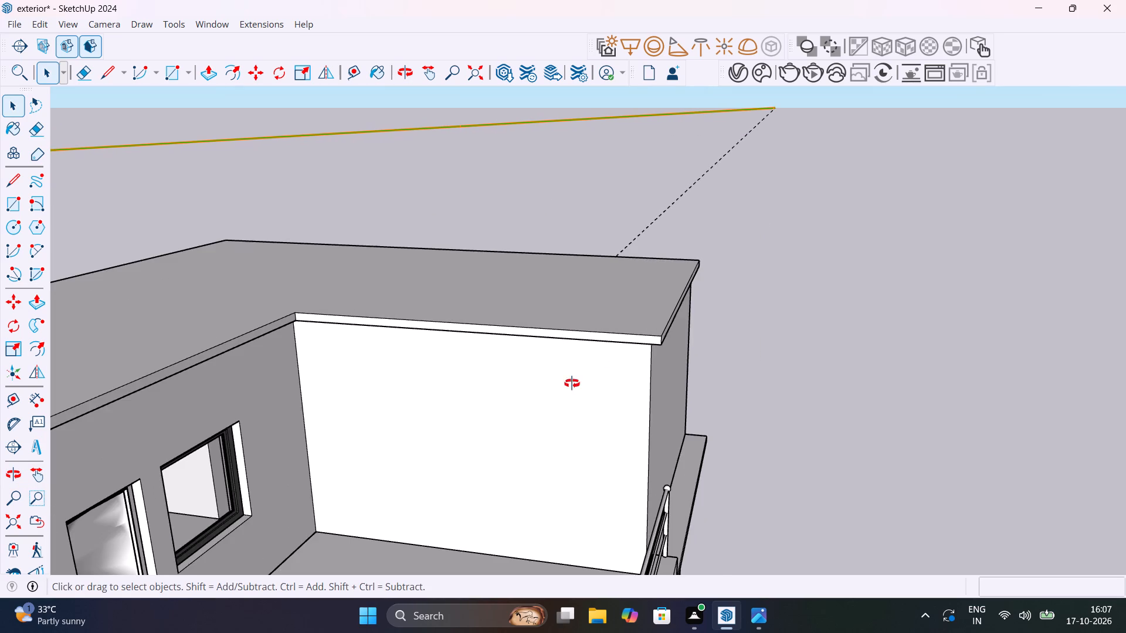
pyautogui.moveTo(572, 383); pyautogui.dragTo(570, 398, button='middle')
pyautogui.click(577, 338)
pyautogui.doubleClick(577, 338)
pyautogui.click(577, 338)
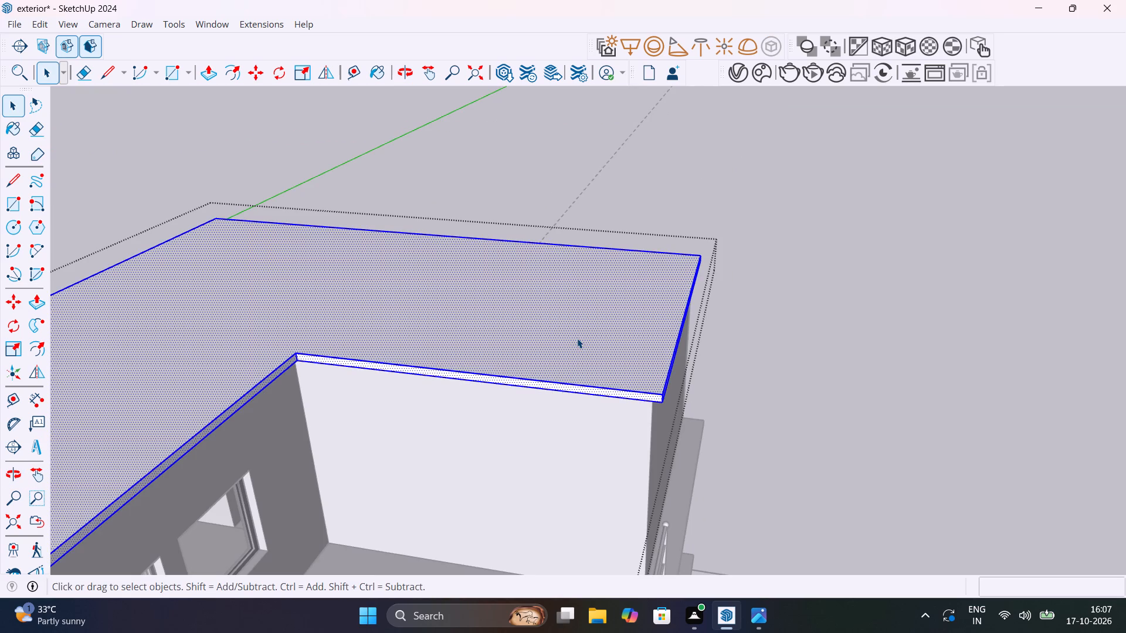
pyautogui.click(577, 338)
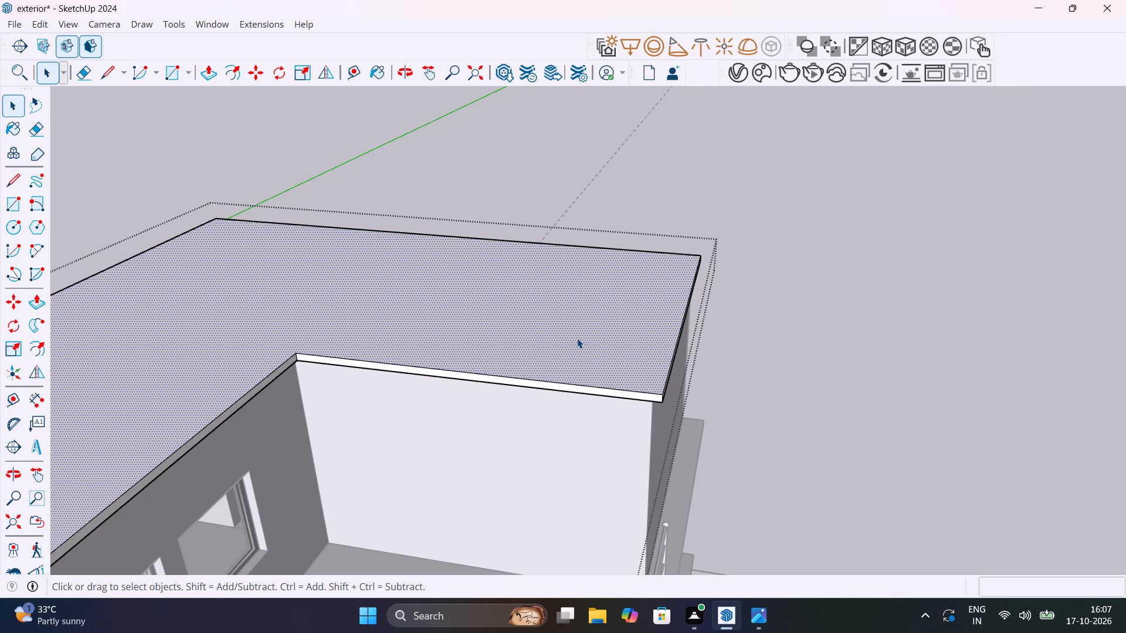
pyautogui.press('p')
pyautogui.click(577, 338)
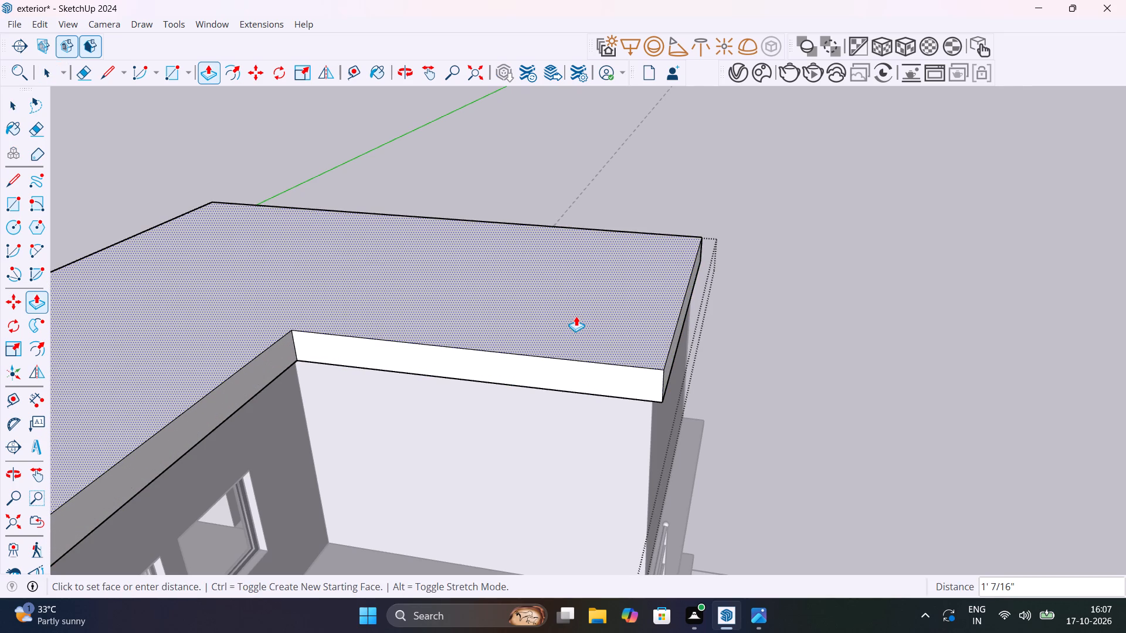
pyautogui.click(576, 316)
pyautogui.scroll(-7, 602, 342)
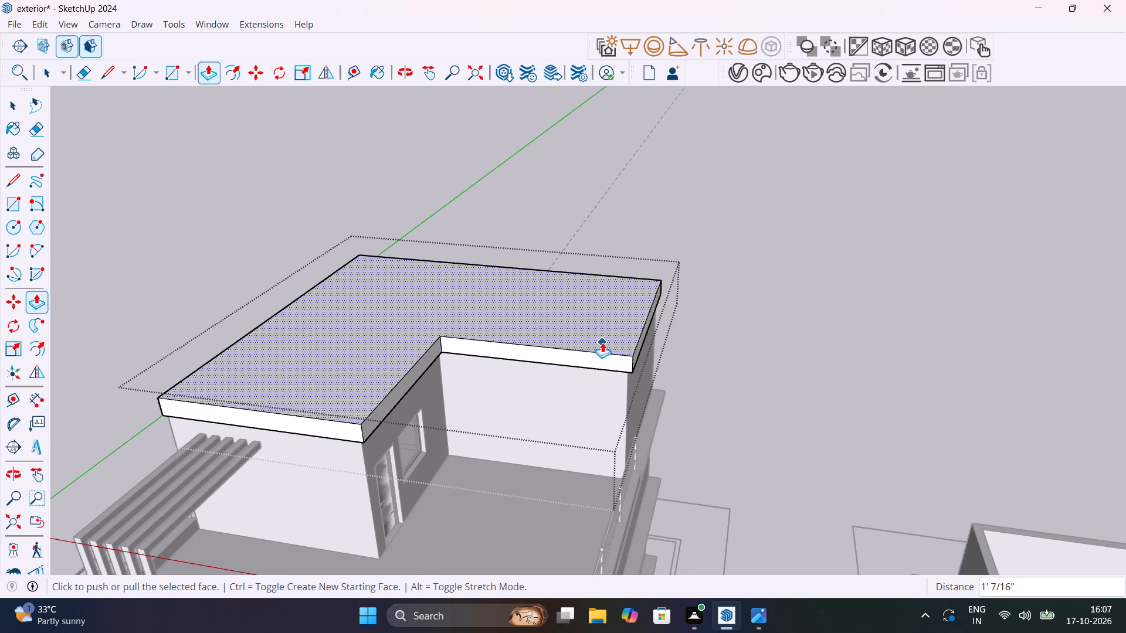
pyautogui.press('space')
pyautogui.click(693, 358)
# Reopen the top-floor roof slab and Push/Pull its outer face over the side wall outward 10".
pyautogui.moveTo(707, 391); pyautogui.dragTo(569, 346, button='middle')
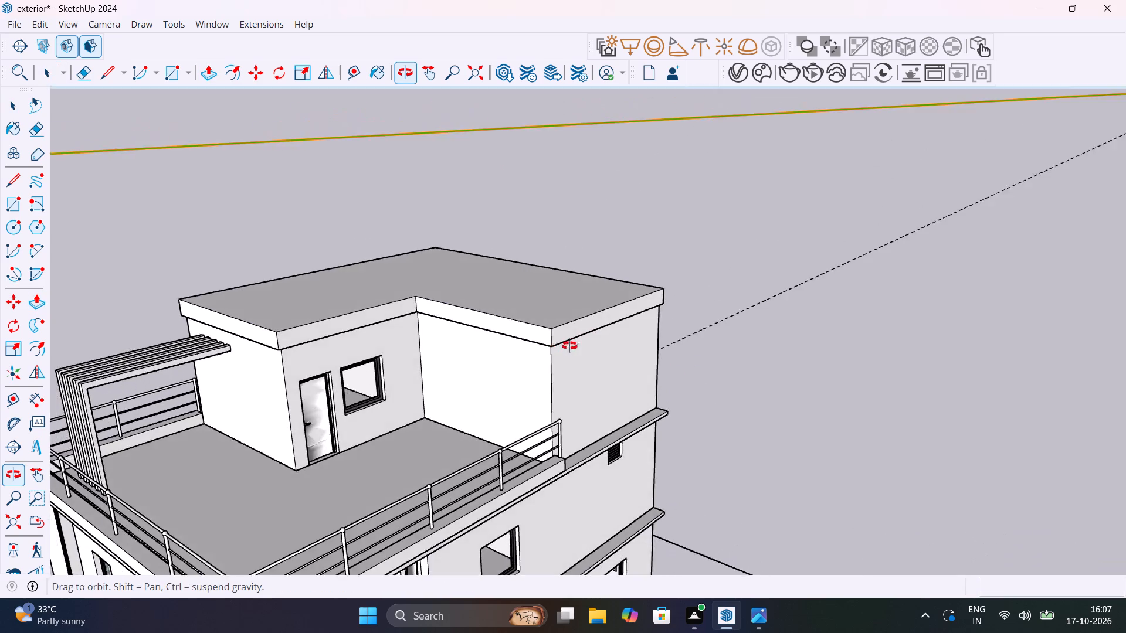
pyautogui.moveTo(569, 346); pyautogui.dragTo(606, 309, button='middle')
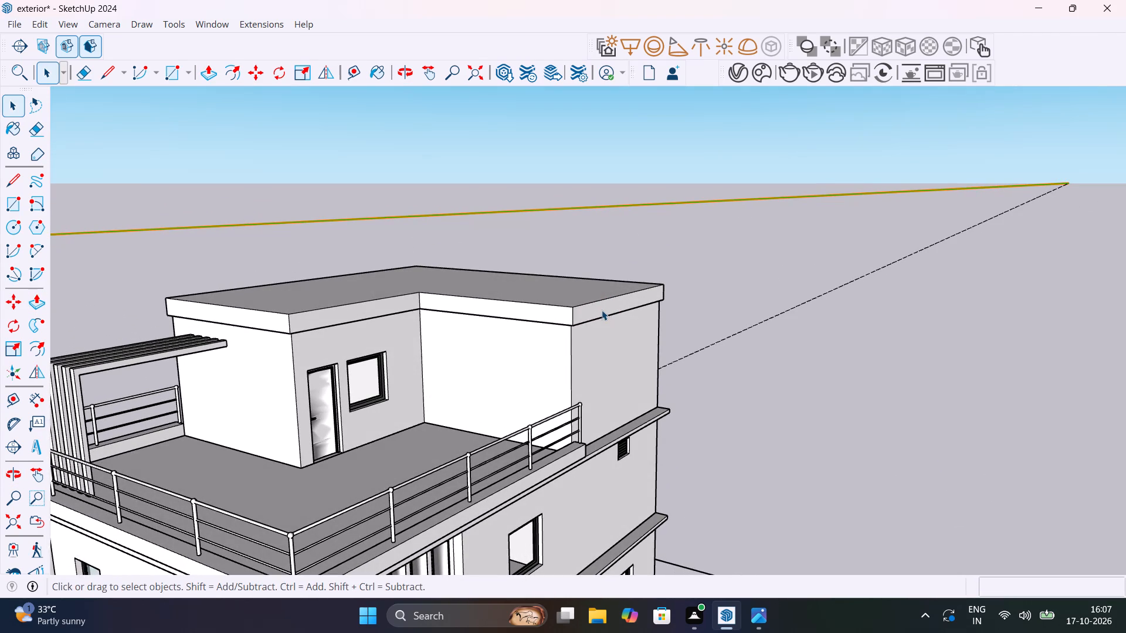
pyautogui.click(602, 310)
pyautogui.scroll(7, 602, 310)
pyautogui.doubleClick(602, 310)
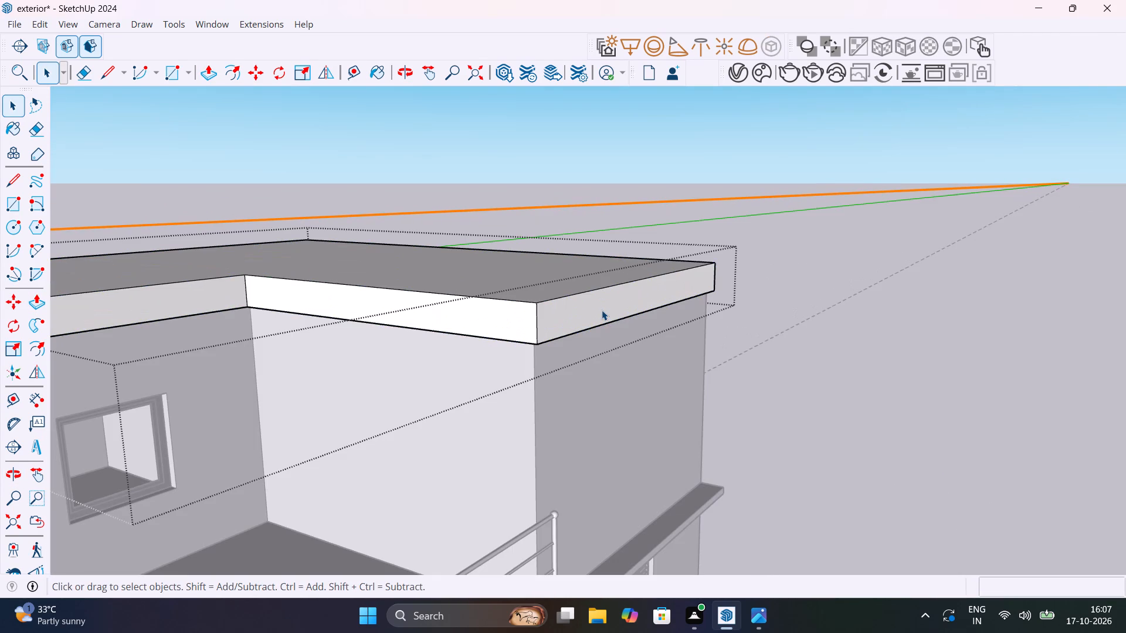
pyautogui.click(602, 310)
pyautogui.click(602, 310)
pyautogui.click(602, 312)
pyautogui.click(586, 305)
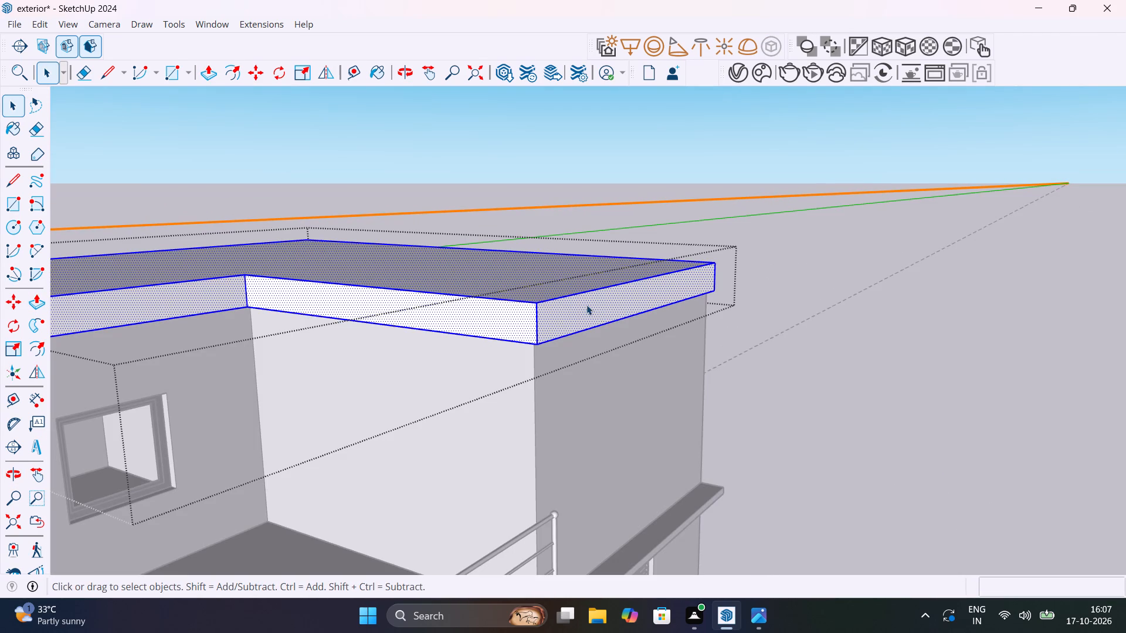
pyautogui.press('p')
pyautogui.click(588, 314)
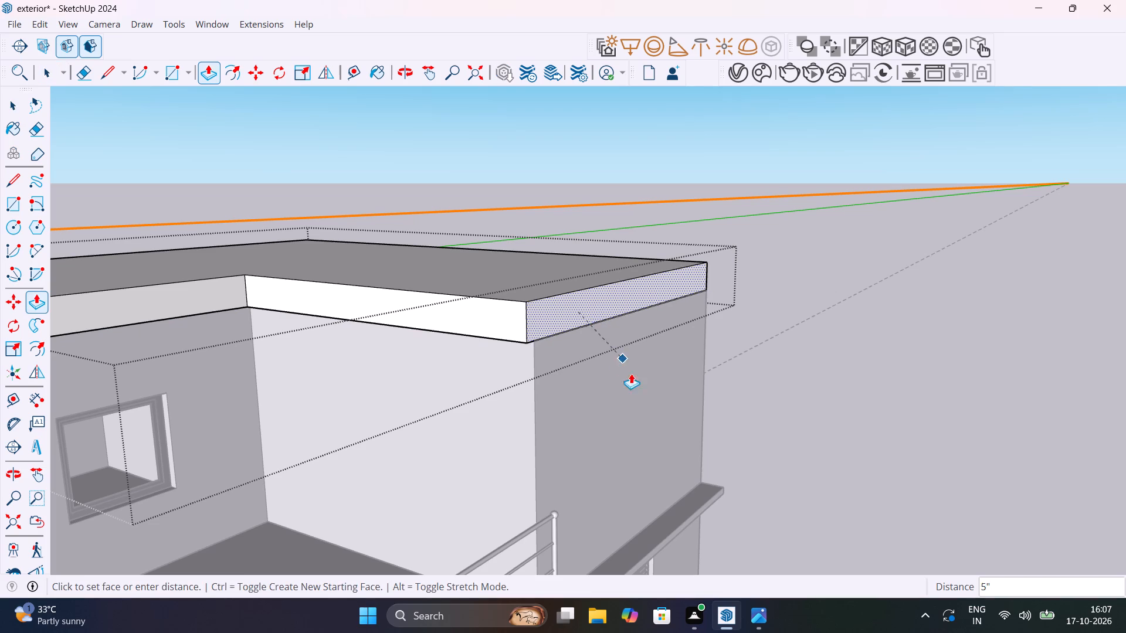
pyautogui.click(679, 534)
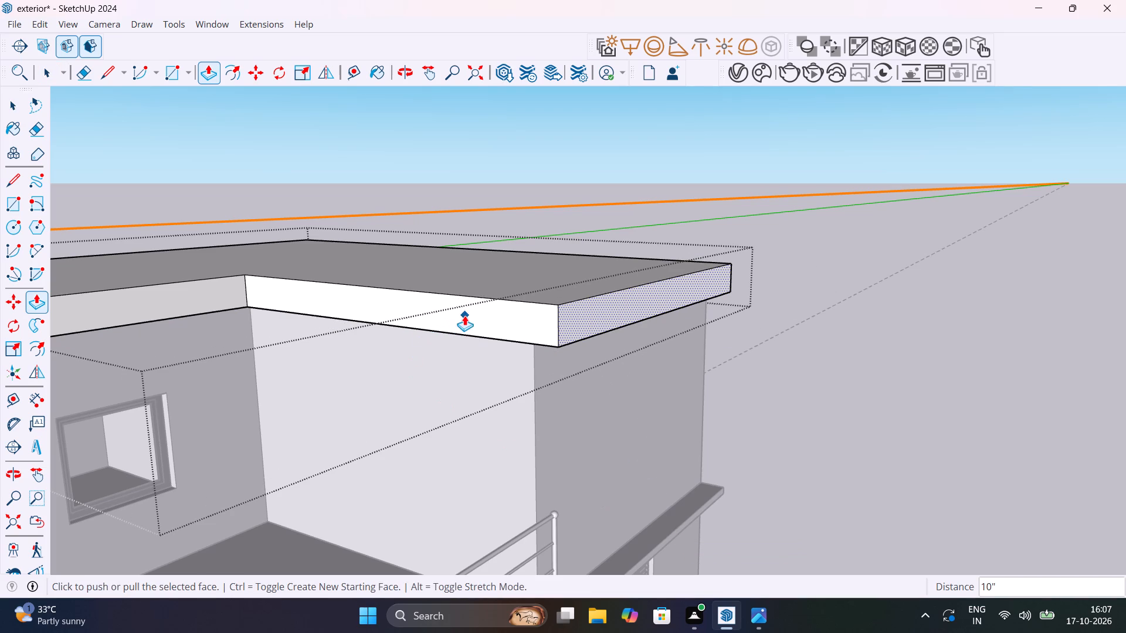
# Push/Pull the roof slab's front face above the recessed terrace wall outward by the same distance.
pyautogui.press('space')
pyautogui.click(479, 323)
pyautogui.press('p')
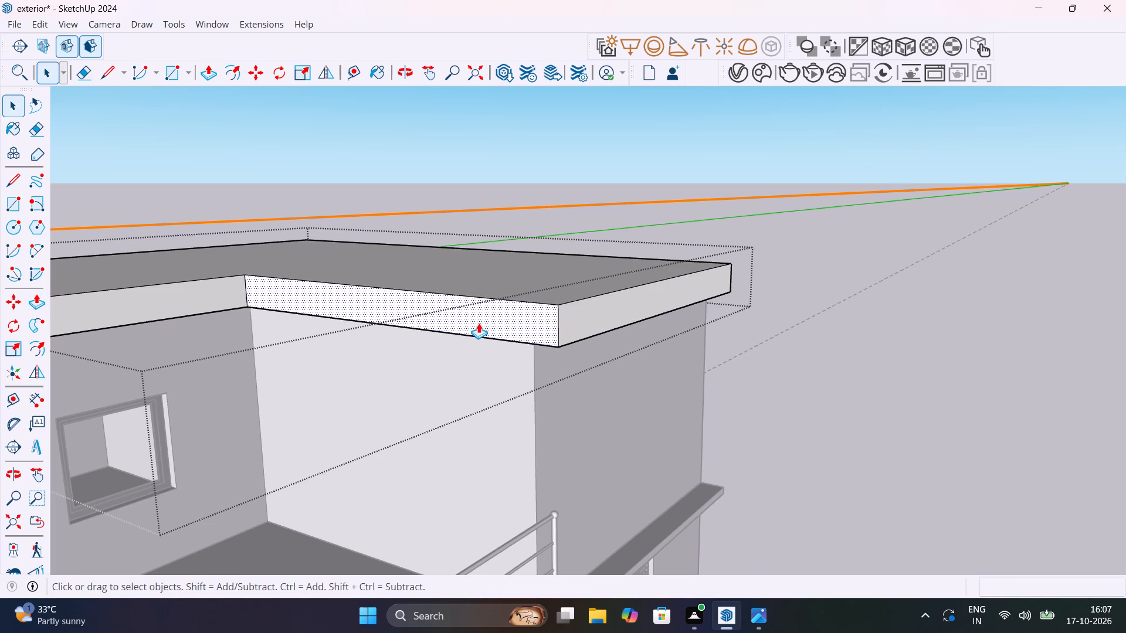
pyautogui.doubleClick(479, 323)
pyautogui.scroll(-8, 479, 323)
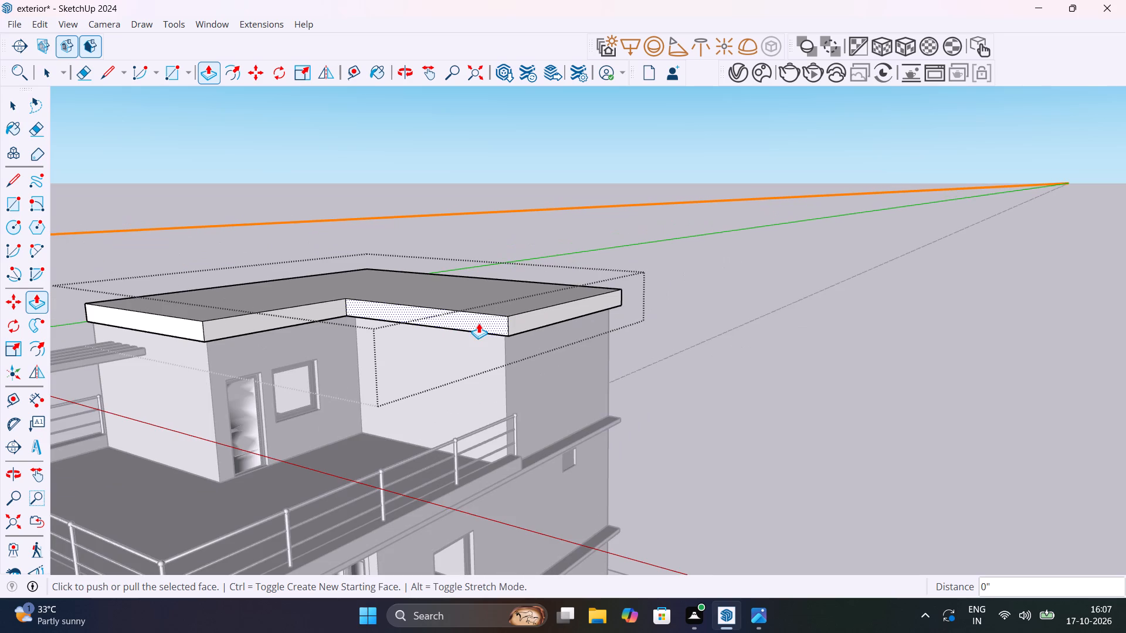
pyautogui.press('space')
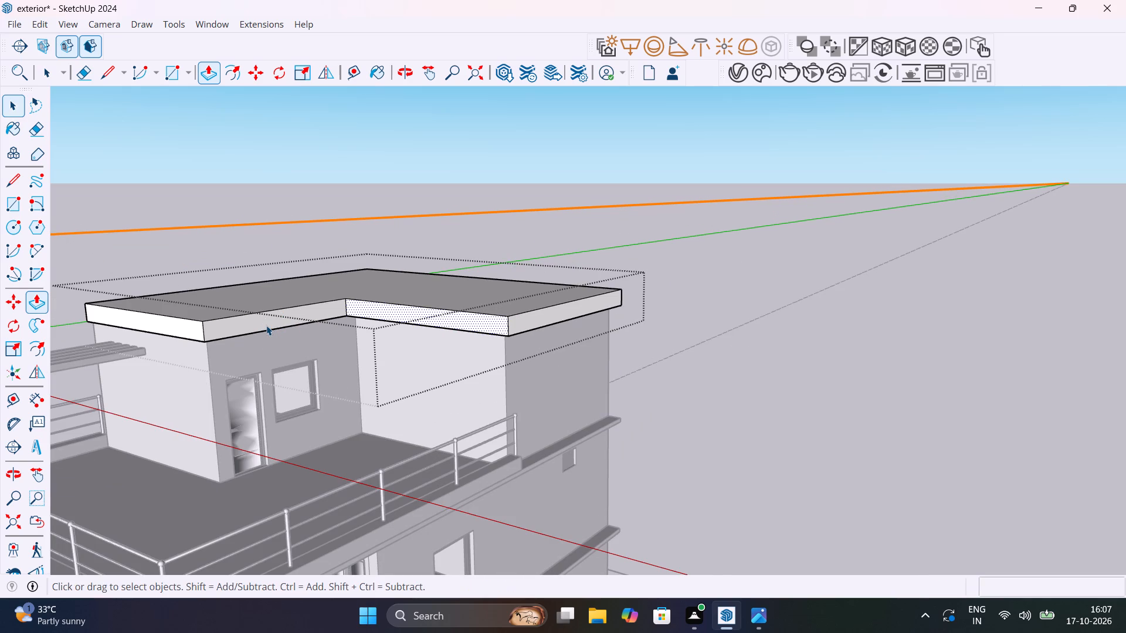
# Push/Pull the roof slab face above the terrace door wall outward by the same distance.
pyautogui.scroll(4, 266, 325)
pyautogui.click(266, 325)
pyautogui.press('p')
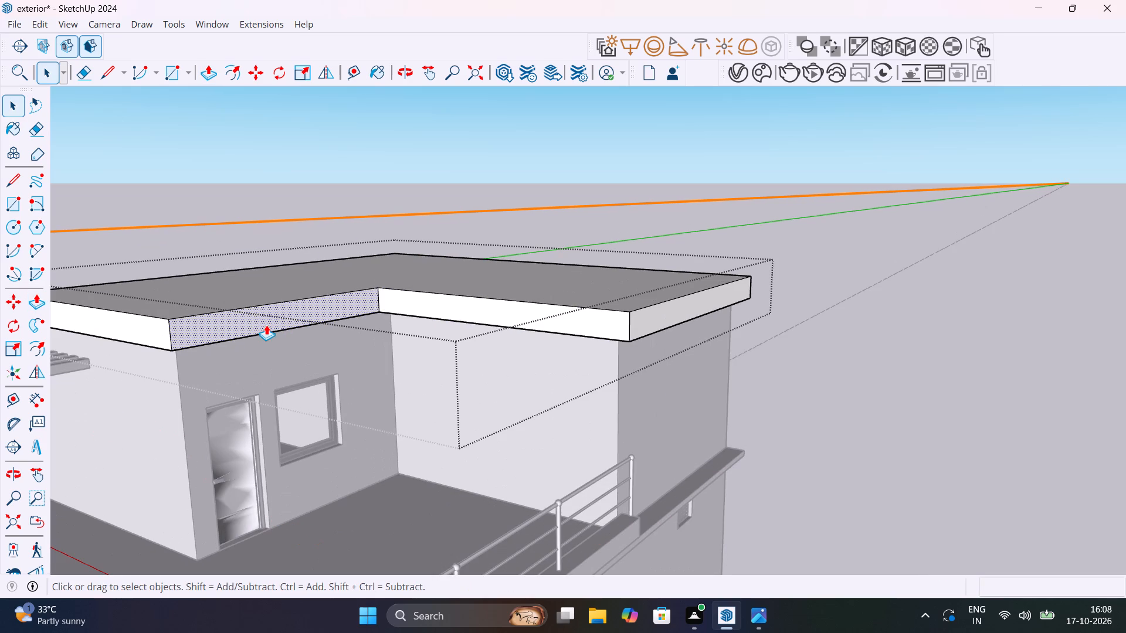
pyautogui.tripleClick(266, 325)
pyautogui.scroll(-13, 266, 325)
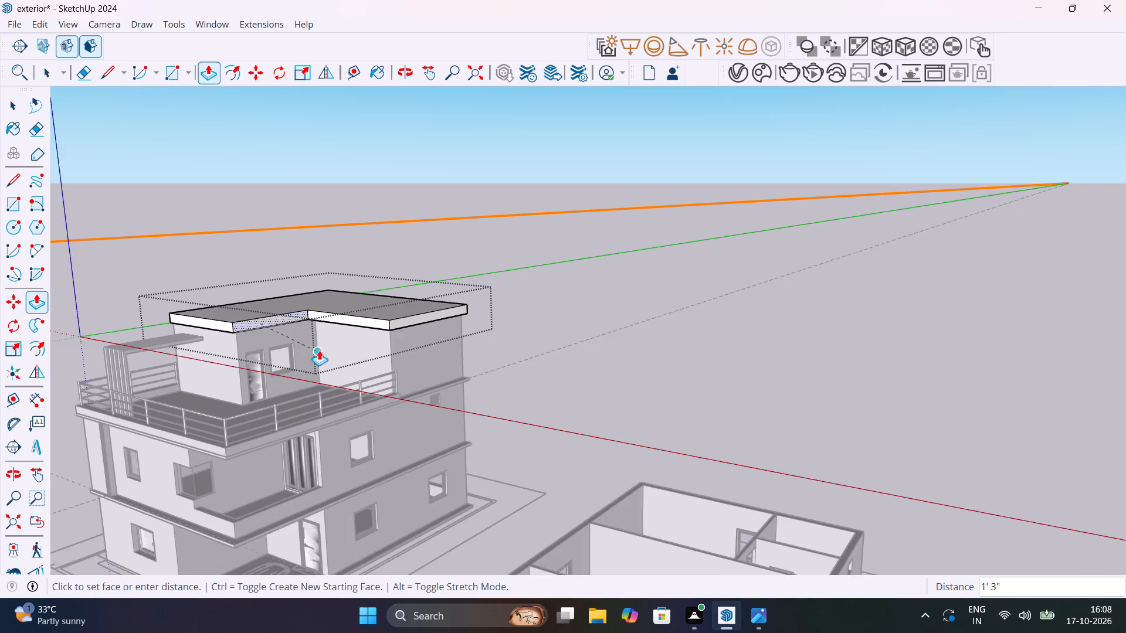
pyautogui.moveTo(330, 356); pyautogui.dragTo(621, 360, button='middle')
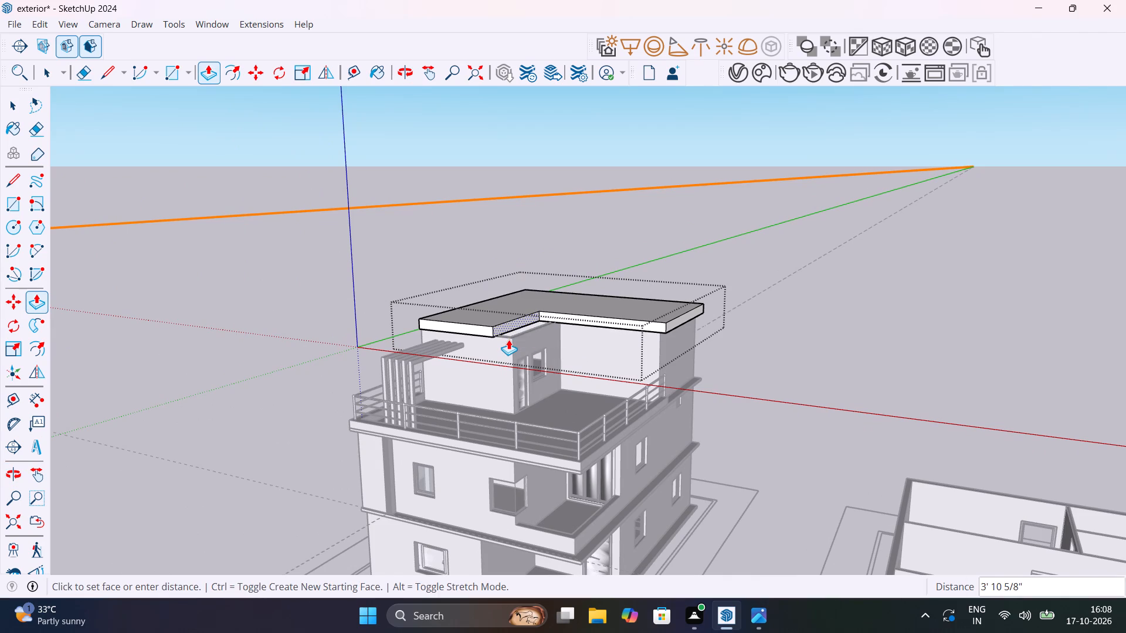
pyautogui.press('Escape')
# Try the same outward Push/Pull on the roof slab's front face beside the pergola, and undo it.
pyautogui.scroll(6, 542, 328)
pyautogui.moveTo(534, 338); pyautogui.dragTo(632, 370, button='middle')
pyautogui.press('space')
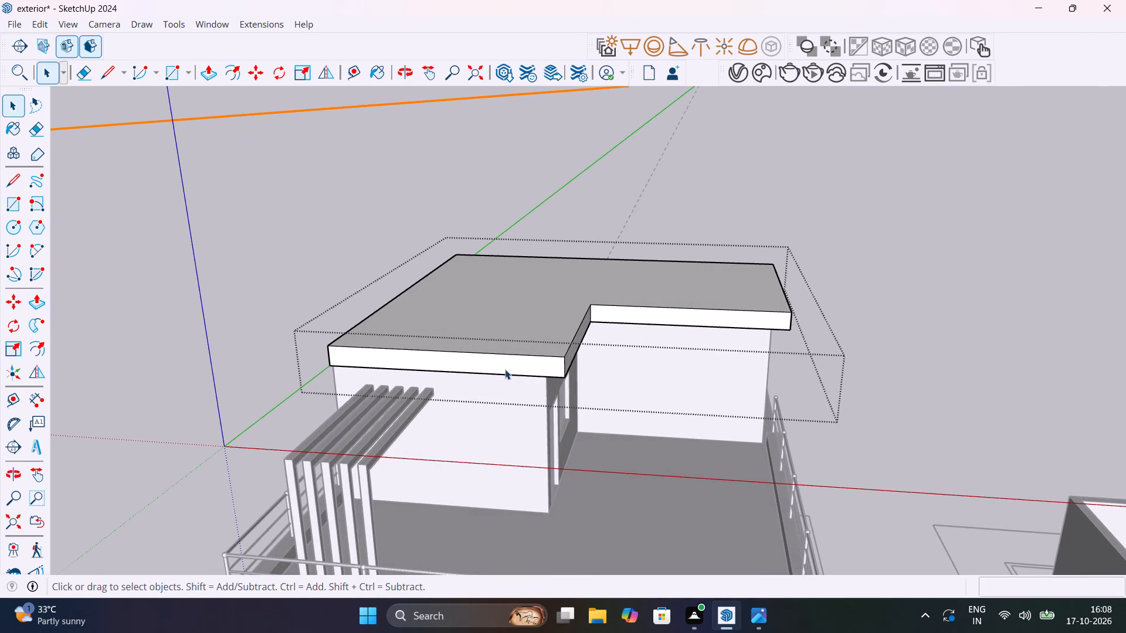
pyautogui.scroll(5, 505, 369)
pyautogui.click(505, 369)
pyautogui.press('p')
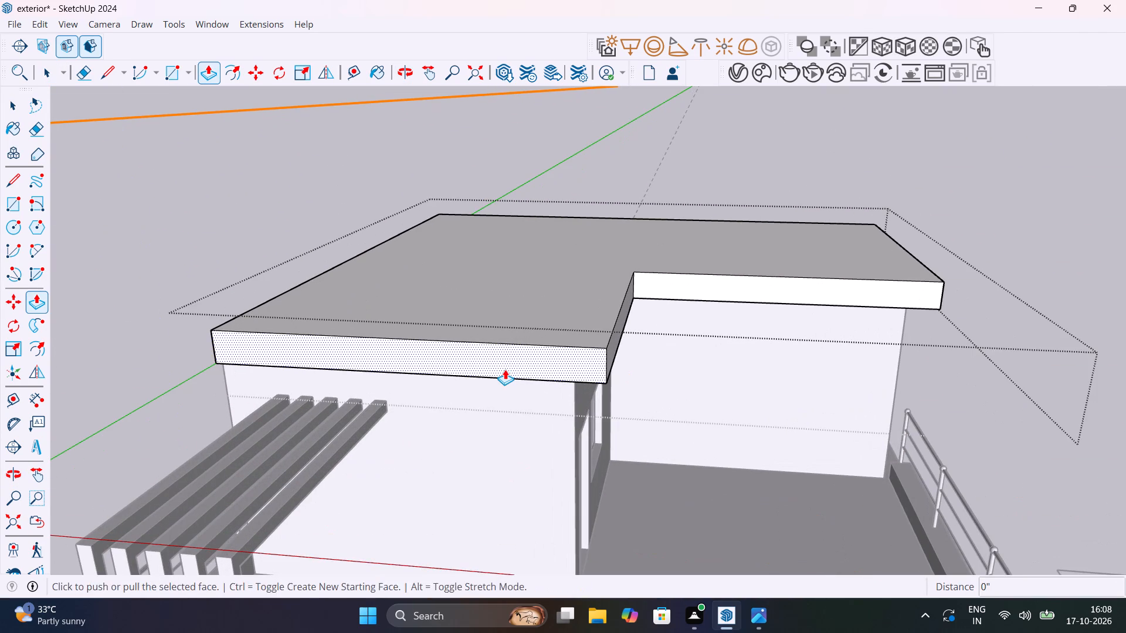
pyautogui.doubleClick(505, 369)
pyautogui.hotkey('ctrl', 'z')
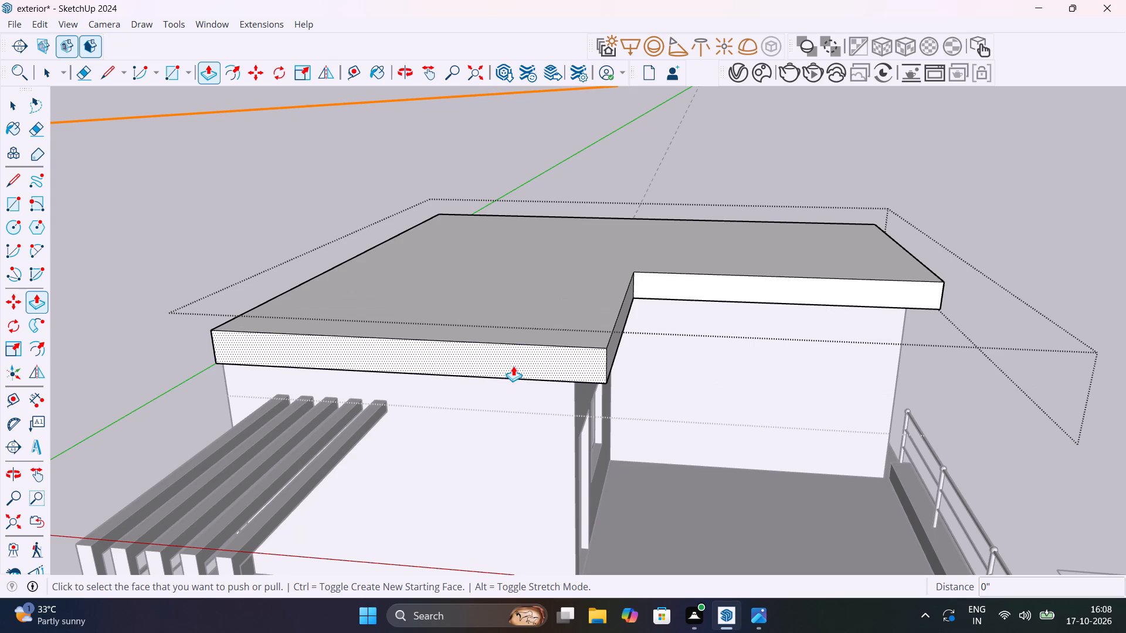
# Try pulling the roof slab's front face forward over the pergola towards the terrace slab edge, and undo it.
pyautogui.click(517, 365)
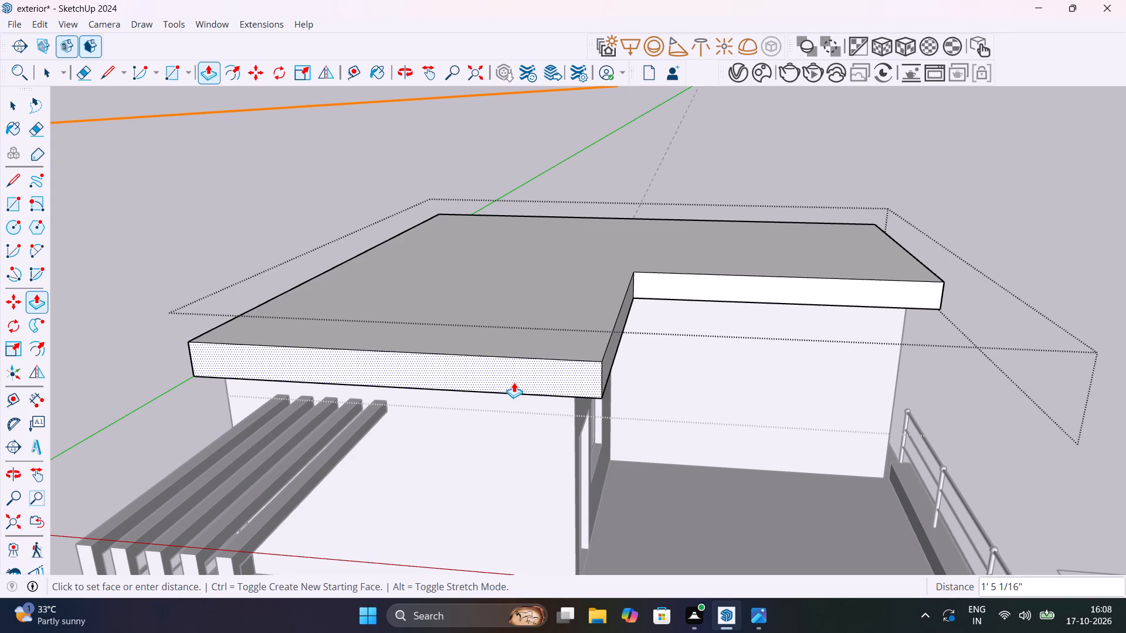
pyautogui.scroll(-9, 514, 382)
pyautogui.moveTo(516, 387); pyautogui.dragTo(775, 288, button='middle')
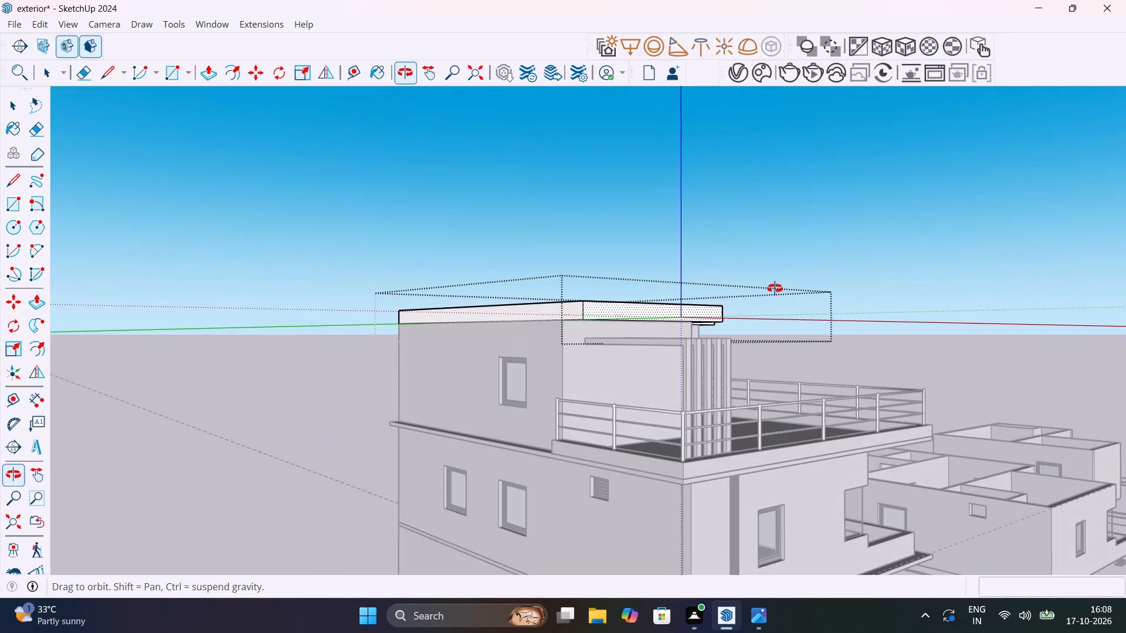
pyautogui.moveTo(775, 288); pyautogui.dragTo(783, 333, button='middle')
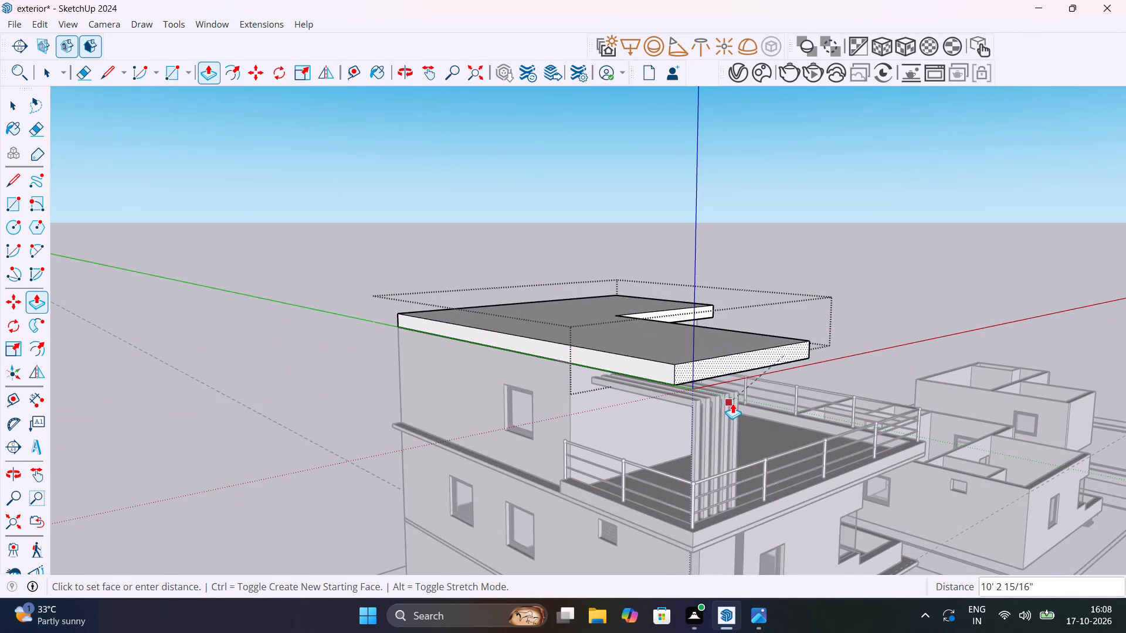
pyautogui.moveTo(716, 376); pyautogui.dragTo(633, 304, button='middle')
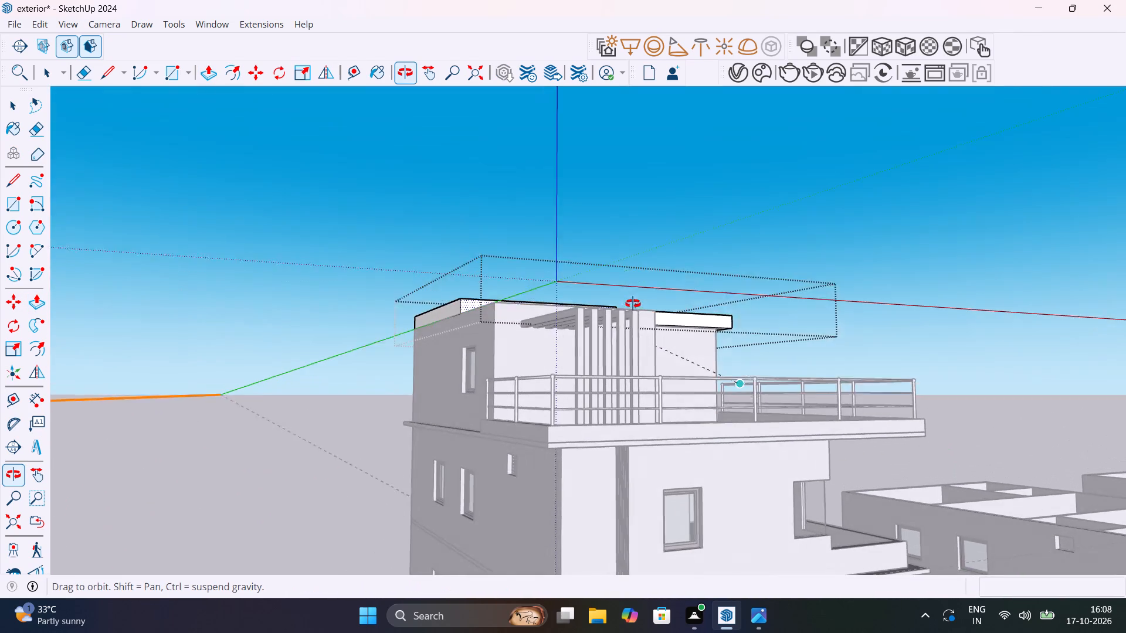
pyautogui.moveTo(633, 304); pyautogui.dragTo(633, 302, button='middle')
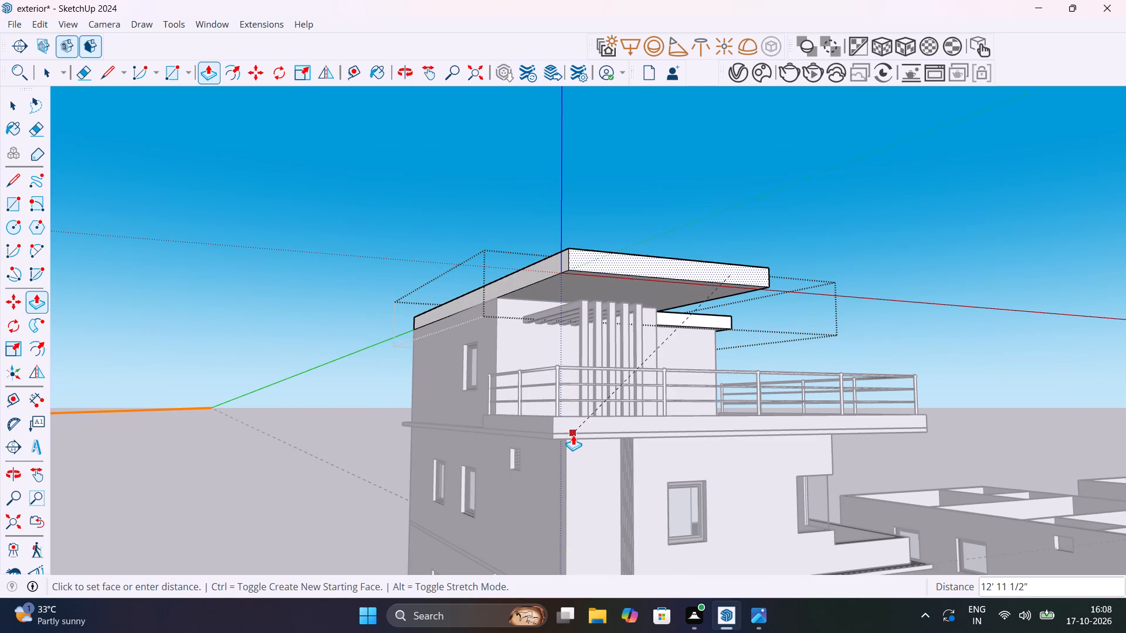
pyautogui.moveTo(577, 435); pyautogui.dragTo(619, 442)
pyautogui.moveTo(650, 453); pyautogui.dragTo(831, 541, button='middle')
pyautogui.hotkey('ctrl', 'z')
# Examine the roof slab's overhang at the front corner, leave the slab, and view the top floor from the terrace side.
pyautogui.scroll(16, 593, 327)
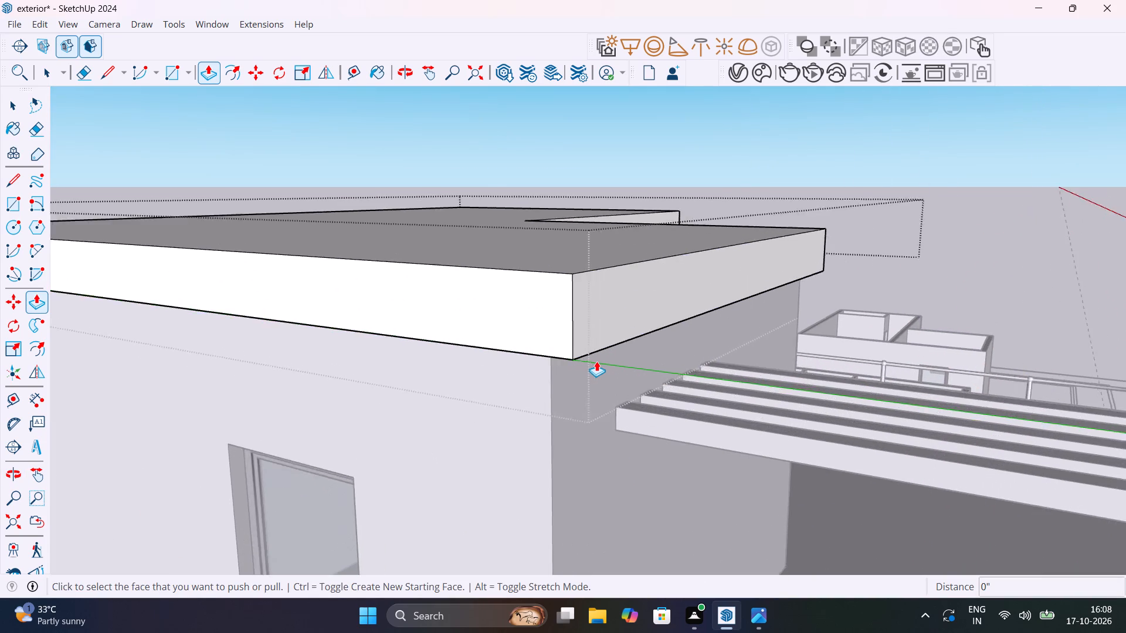
pyautogui.scroll(1, 596, 361)
pyautogui.moveTo(601, 358); pyautogui.dragTo(689, 310, button='middle')
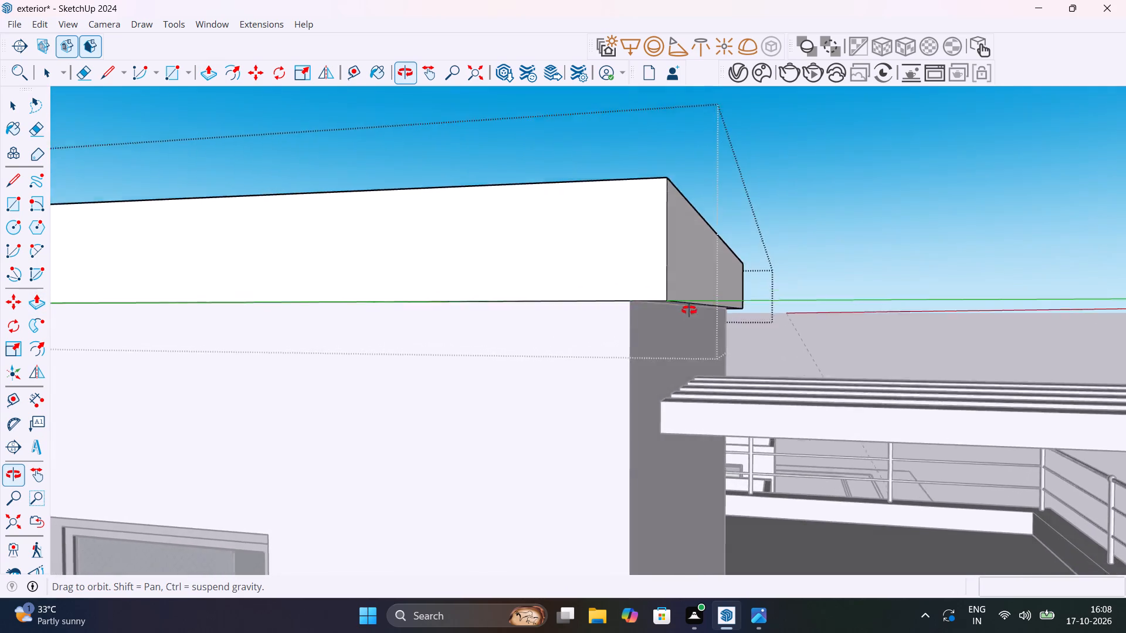
pyautogui.moveTo(689, 310); pyautogui.dragTo(435, 379, button='middle')
pyautogui.press('space')
pyautogui.scroll(-6, 452, 359)
pyautogui.click(119, 336)
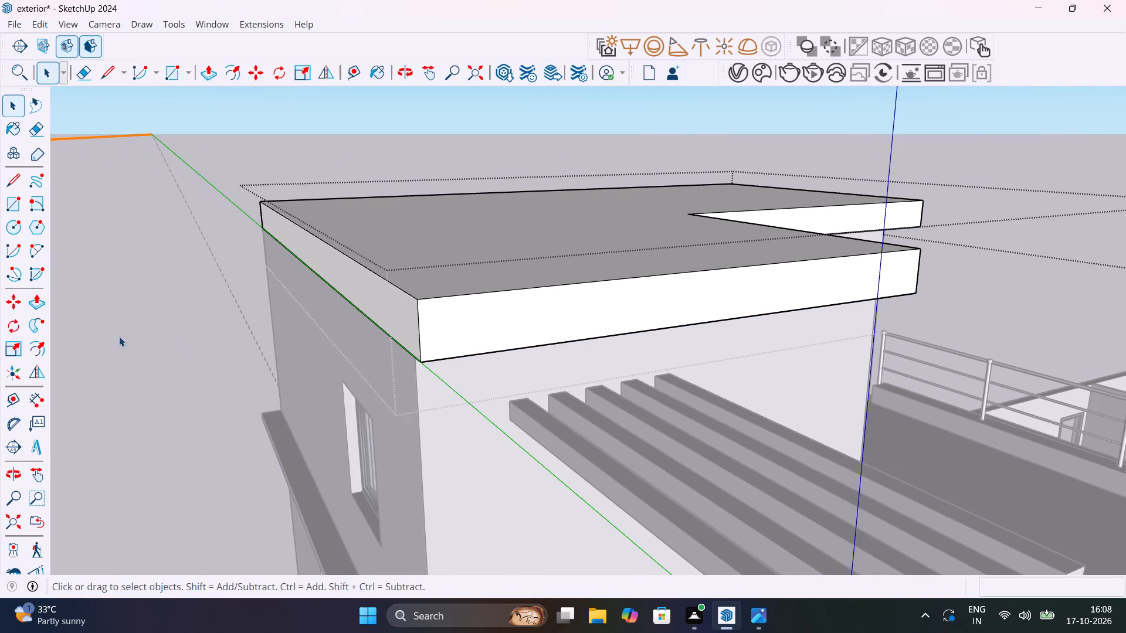
pyautogui.scroll(-6, 385, 312)
pyautogui.moveTo(552, 341); pyautogui.dragTo(284, 364, button='middle')
pyautogui.scroll(-4, 491, 348)
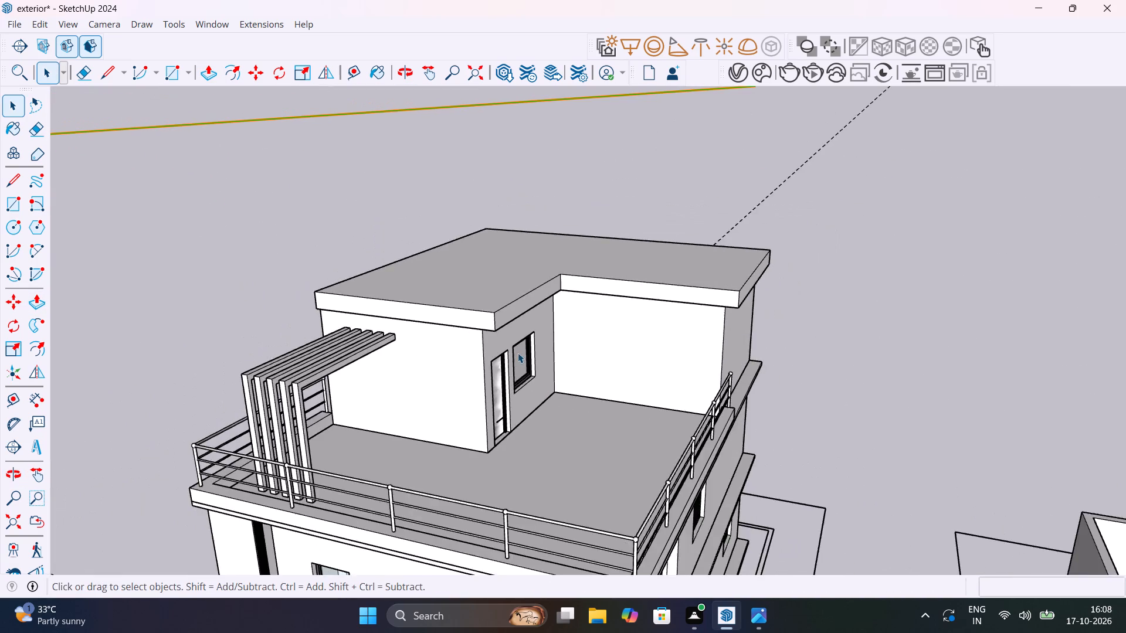
pyautogui.middleClick(518, 353)
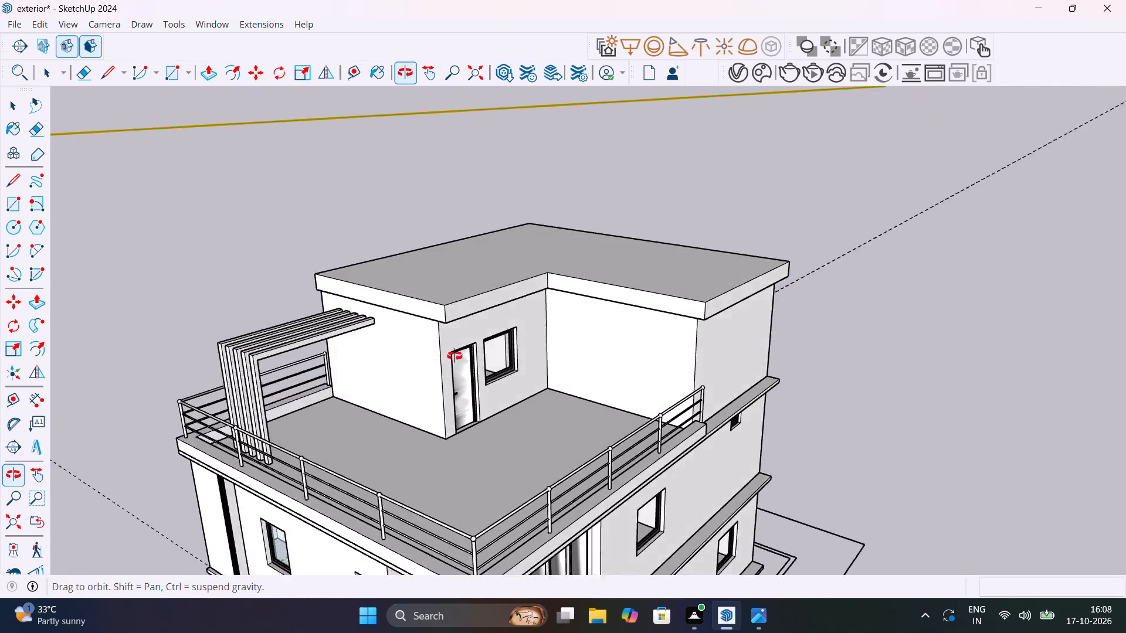
# Draw a rectangle about 5'10" wide and 10' high on the top-floor side wall, from its upper terrace-side corner to its bottom edge.
pyautogui.scroll(-4, 521, 352)
pyautogui.scroll(9, 651, 352)
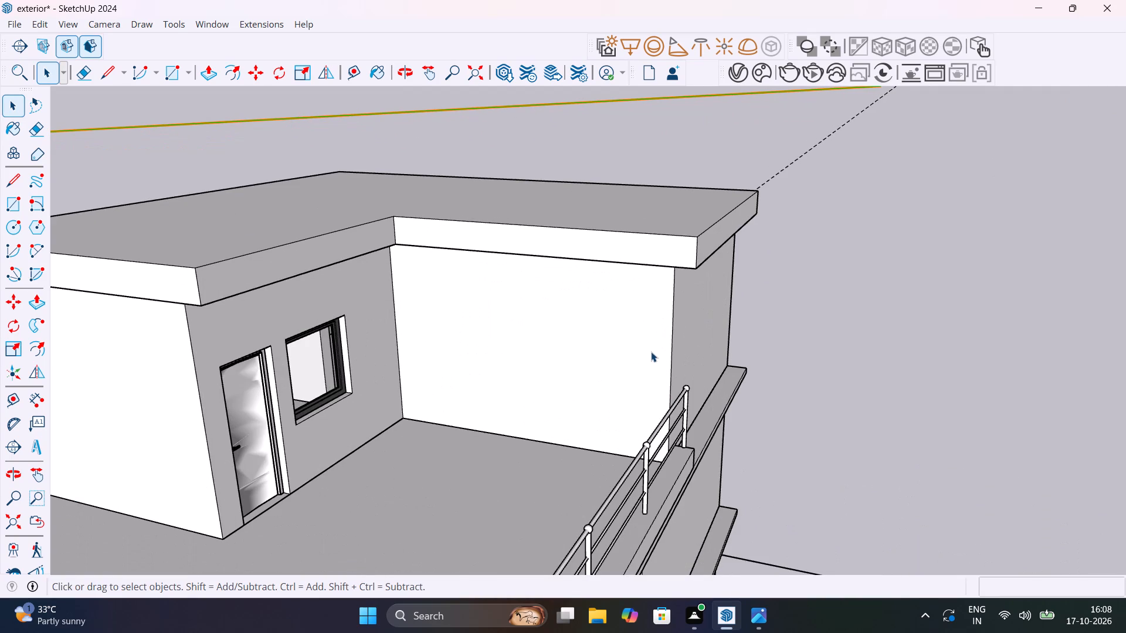
pyautogui.scroll(3, 726, 336)
pyautogui.moveTo(764, 347); pyautogui.dragTo(499, 317, button='middle')
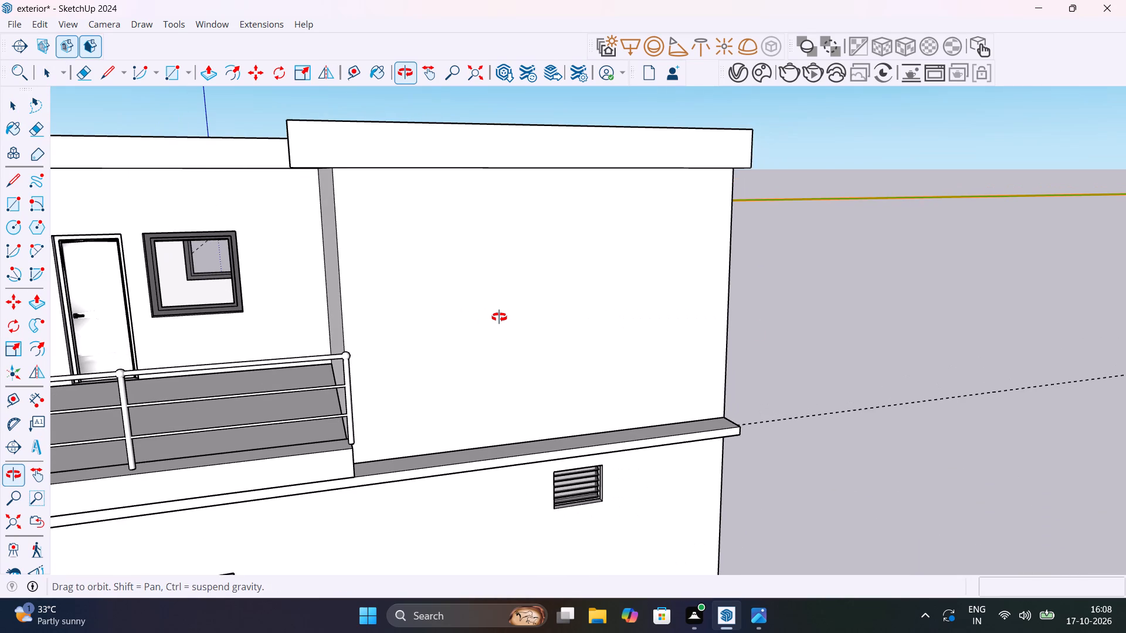
pyautogui.moveTo(499, 317); pyautogui.dragTo(521, 362, button='middle')
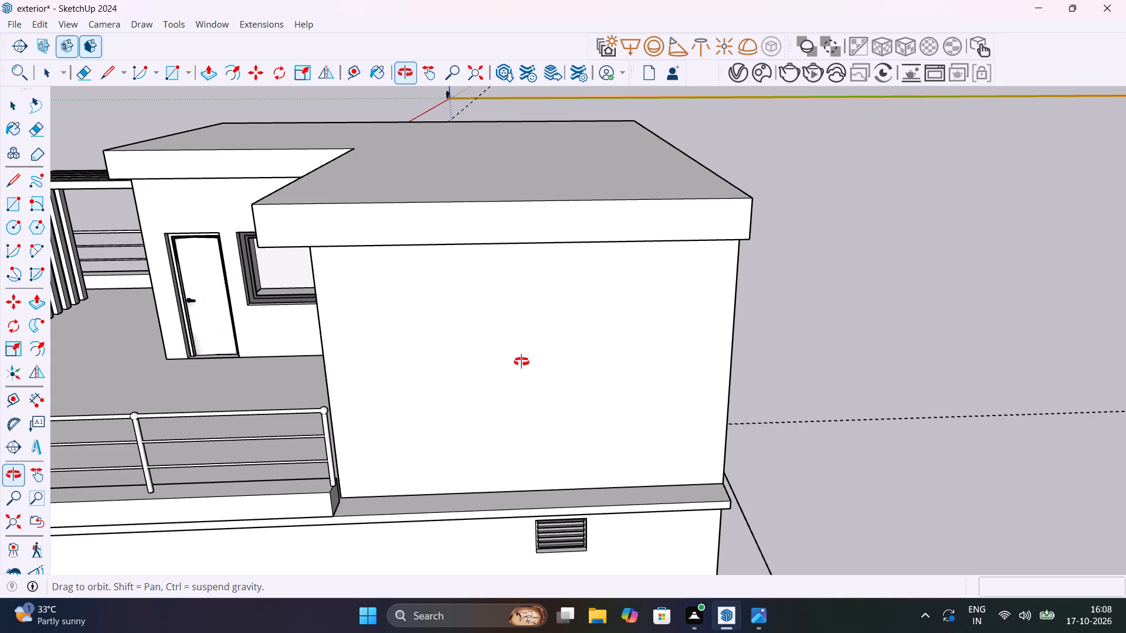
pyautogui.moveTo(521, 362); pyautogui.dragTo(613, 280, button='middle')
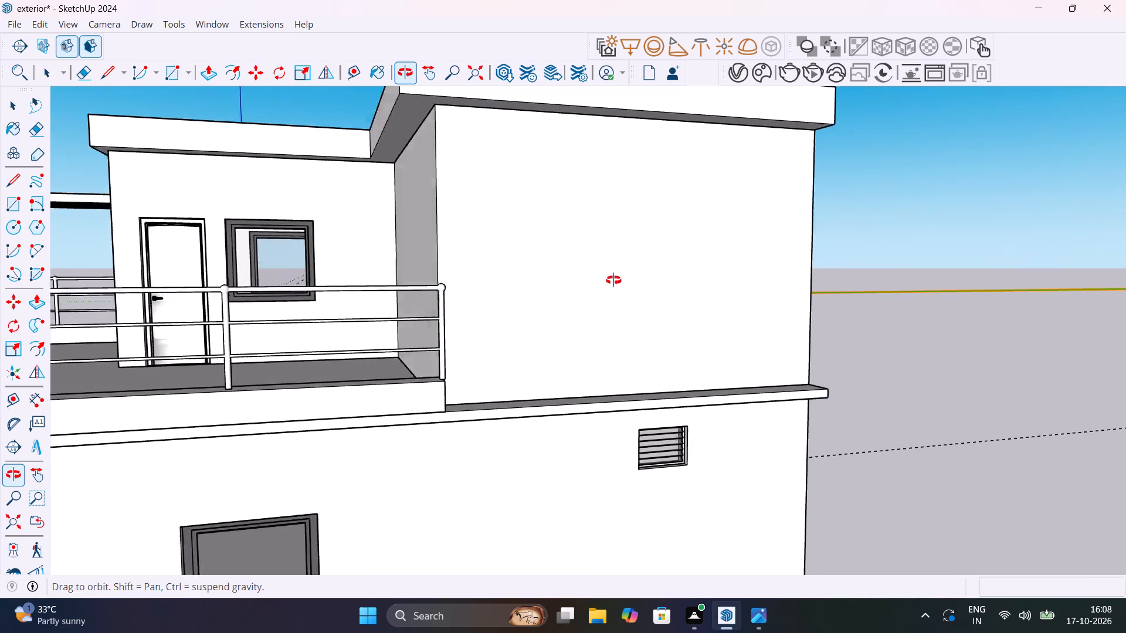
pyautogui.moveTo(613, 280); pyautogui.dragTo(647, 368, button='middle')
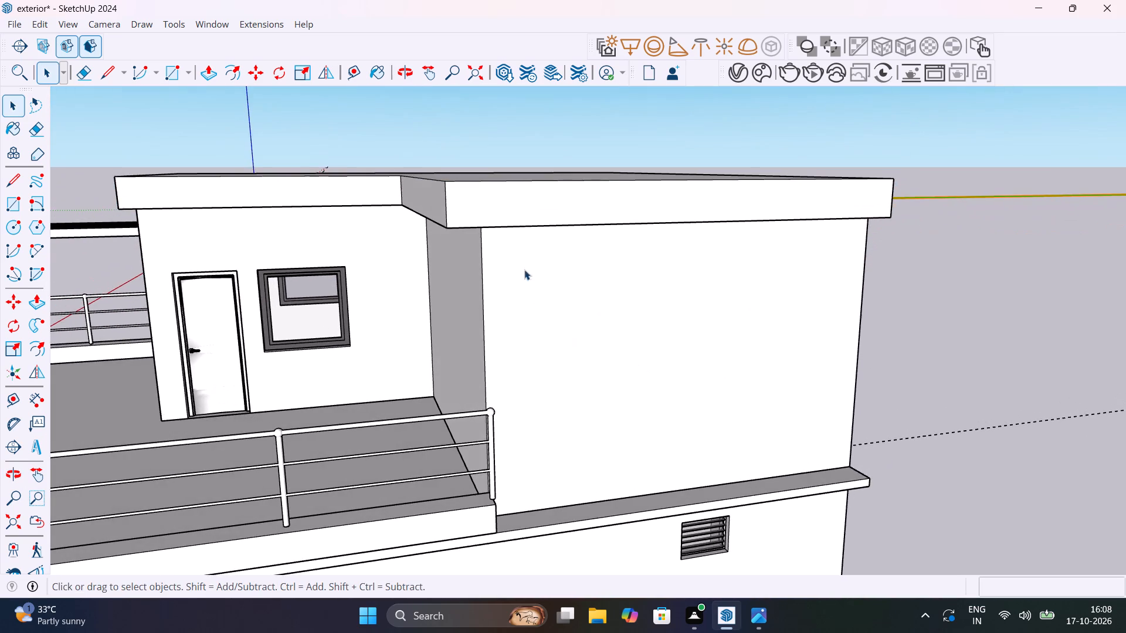
pyautogui.scroll(4, 523, 261)
pyautogui.moveTo(554, 294); pyautogui.dragTo(518, 239, button='middle')
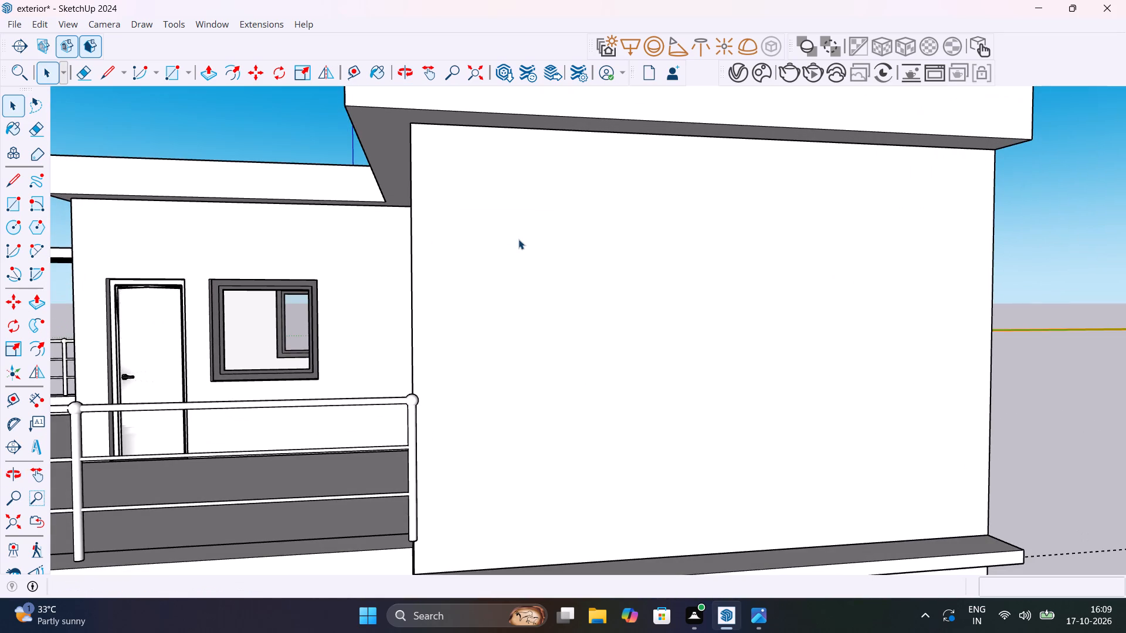
pyautogui.press('r')
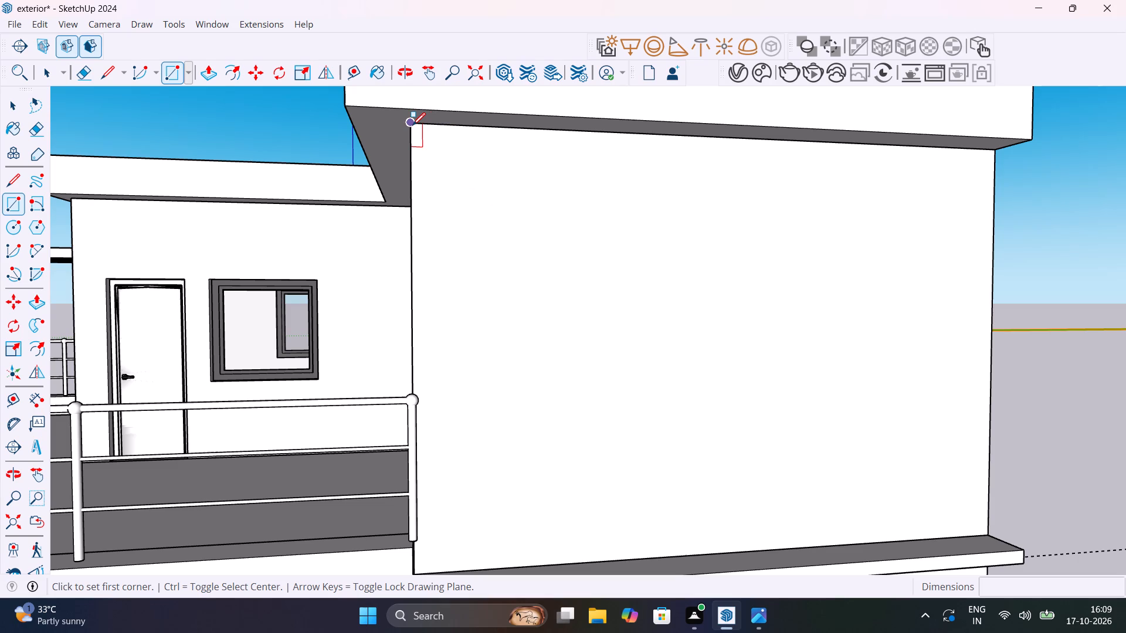
pyautogui.click(428, 136)
pyautogui.press('Escape')
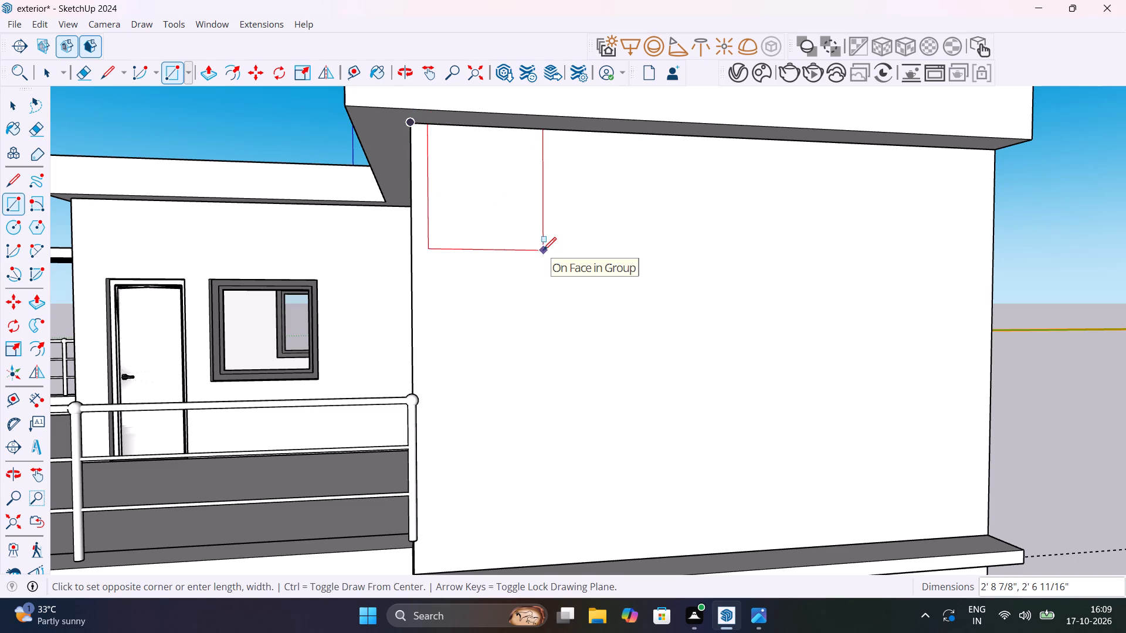
pyautogui.click(412, 123)
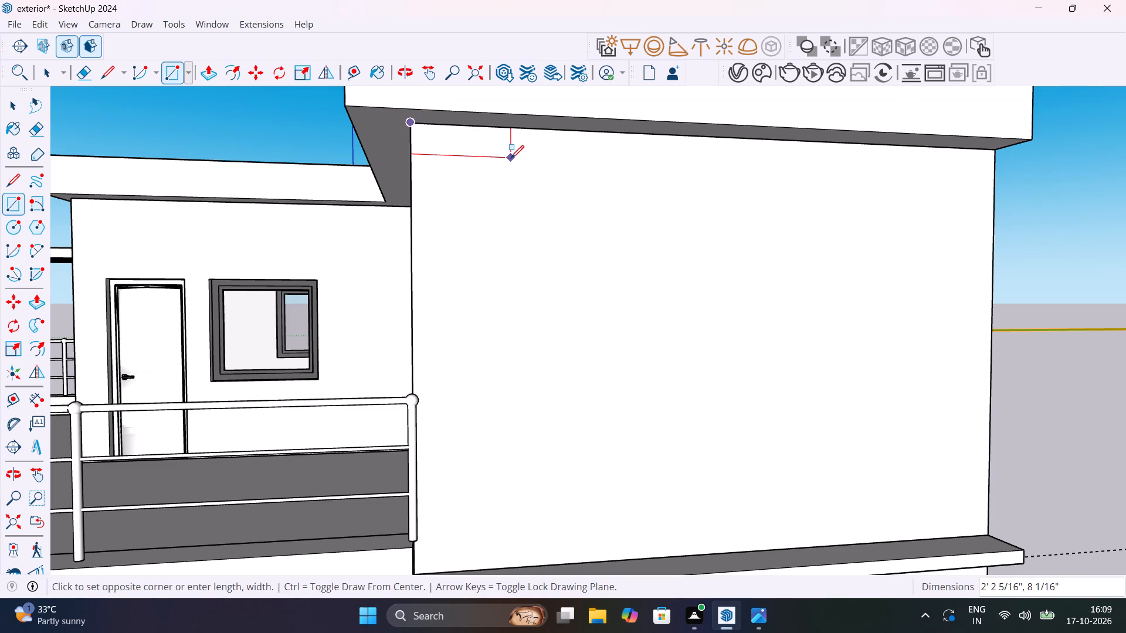
pyautogui.scroll(-6, 511, 158)
pyautogui.moveTo(567, 322); pyautogui.dragTo(562, 436, button='middle')
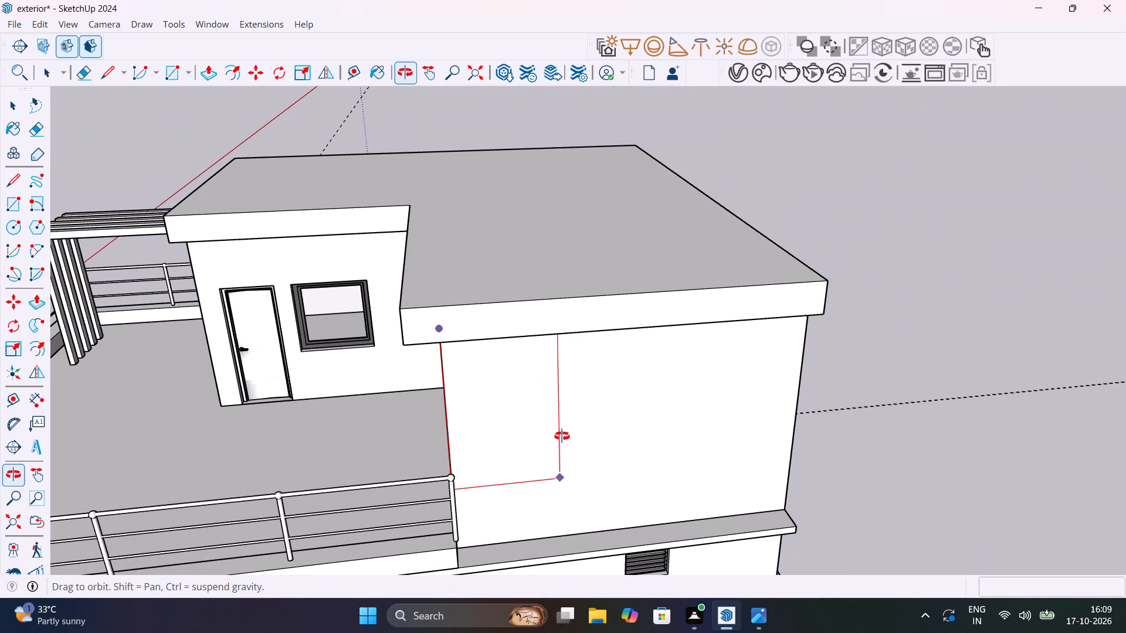
pyautogui.moveTo(562, 436); pyautogui.dragTo(540, 243, button='middle')
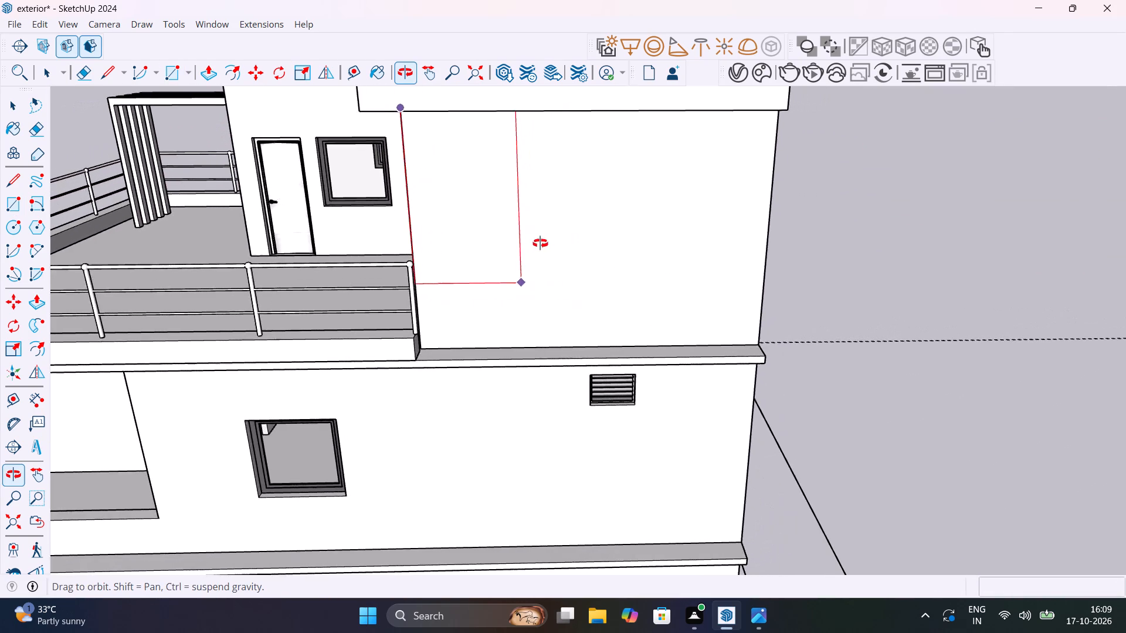
pyautogui.moveTo(540, 243); pyautogui.dragTo(516, 290, button='middle')
pyautogui.scroll(1, 527, 405)
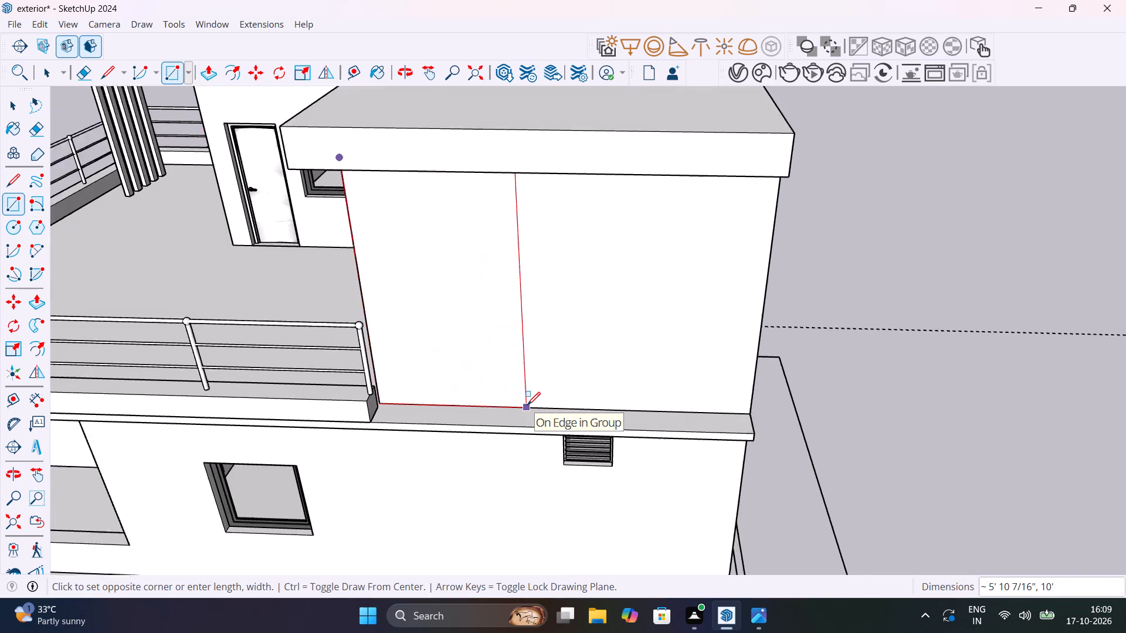
pyautogui.scroll(1, 527, 405)
pyautogui.click(527, 406)
# Push/Pull the new rectangle outward from the wall by about 2 3/8" as a raised panel.
pyautogui.scroll(1, 409, 365)
pyautogui.moveTo(409, 365); pyautogui.dragTo(514, 411, button='middle')
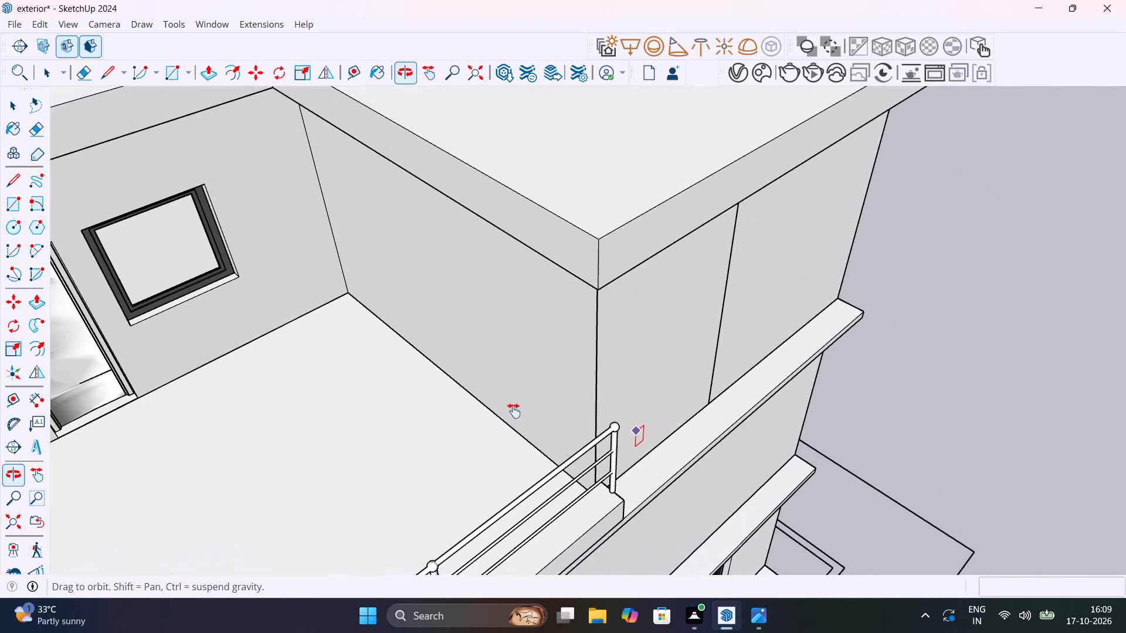
pyautogui.moveTo(514, 411); pyautogui.dragTo(511, 369, button='middle')
pyautogui.press('space')
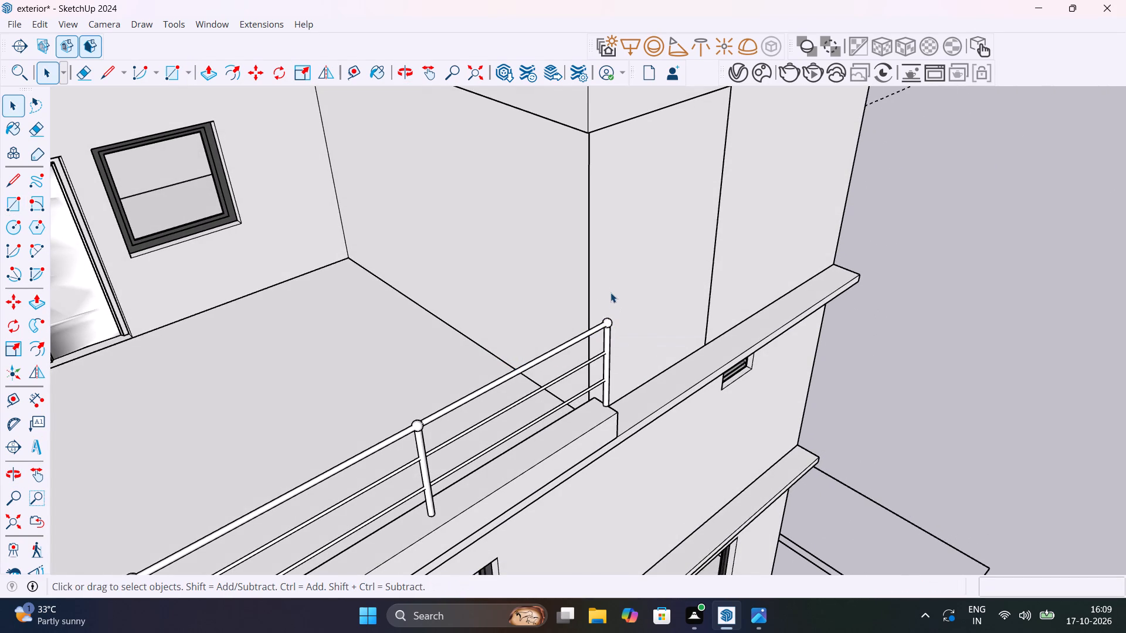
pyautogui.click(611, 288)
pyautogui.scroll(8, 642, 376)
pyautogui.scroll(1, 562, 396)
pyautogui.moveTo(562, 396); pyautogui.dragTo(450, 417, button='middle')
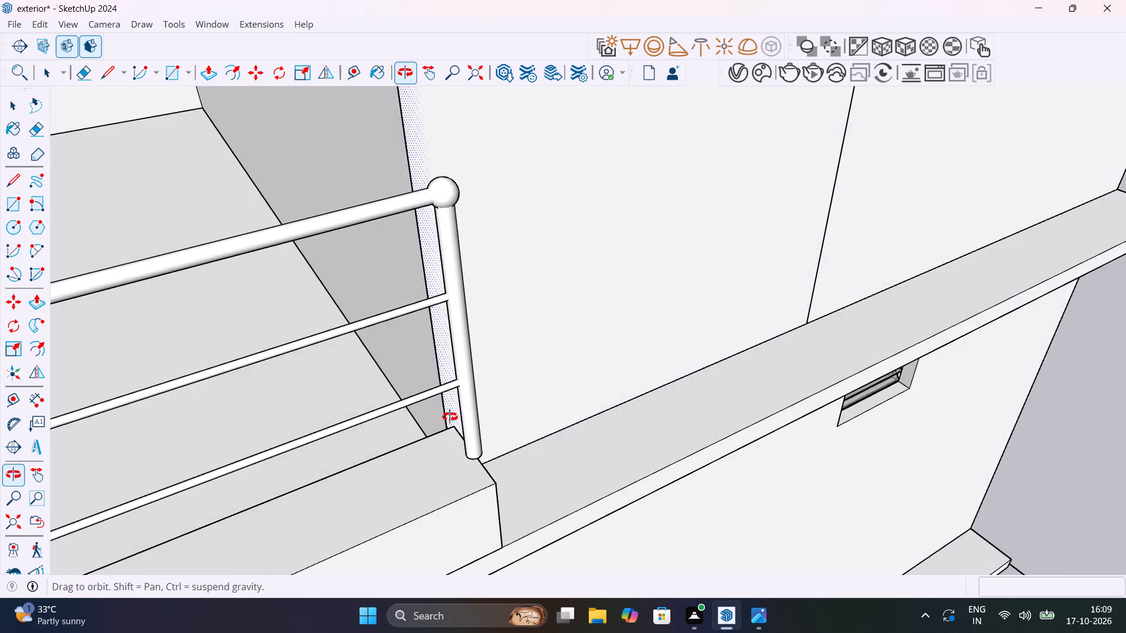
pyautogui.moveTo(450, 417); pyautogui.dragTo(135, 424, button='middle')
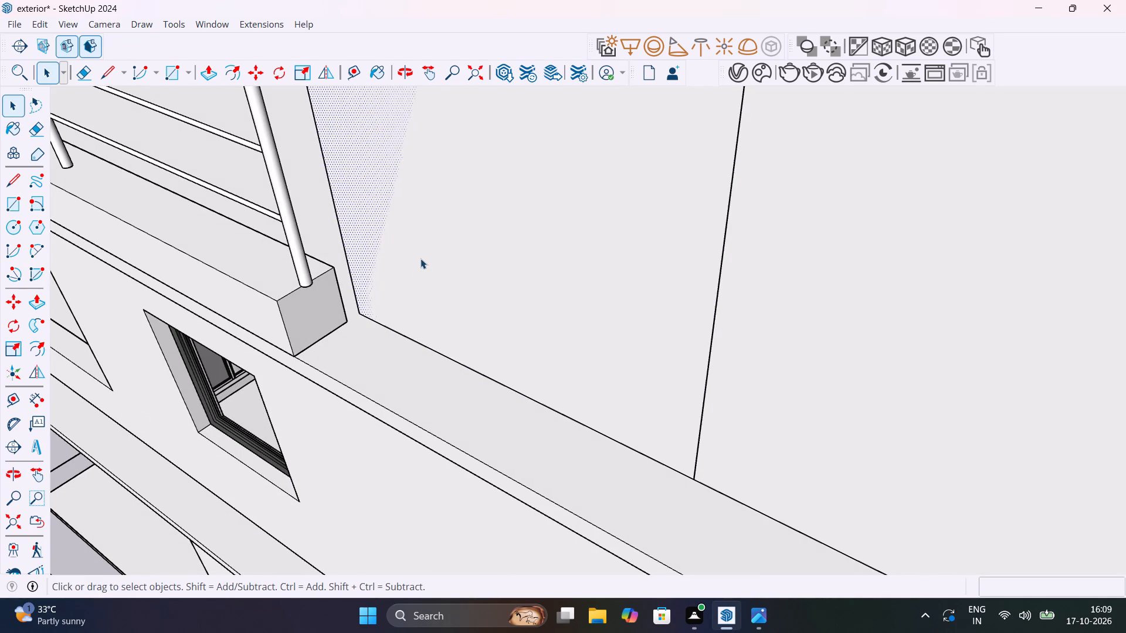
pyautogui.press('p')
pyautogui.click(420, 258)
pyautogui.press('Escape')
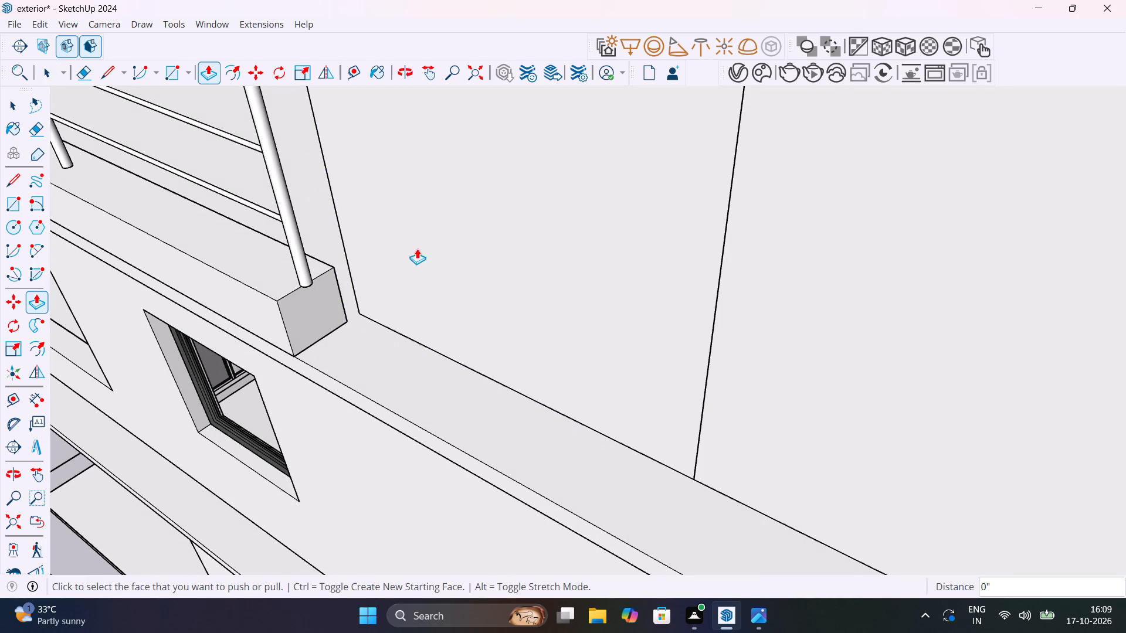
pyautogui.click(373, 298)
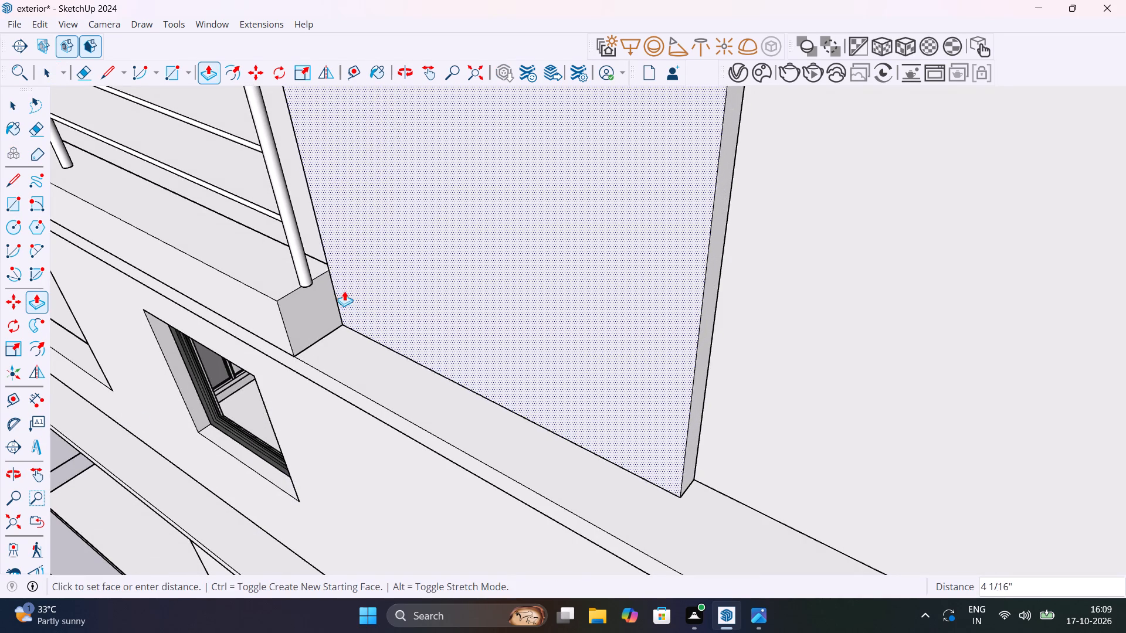
pyautogui.click(333, 259)
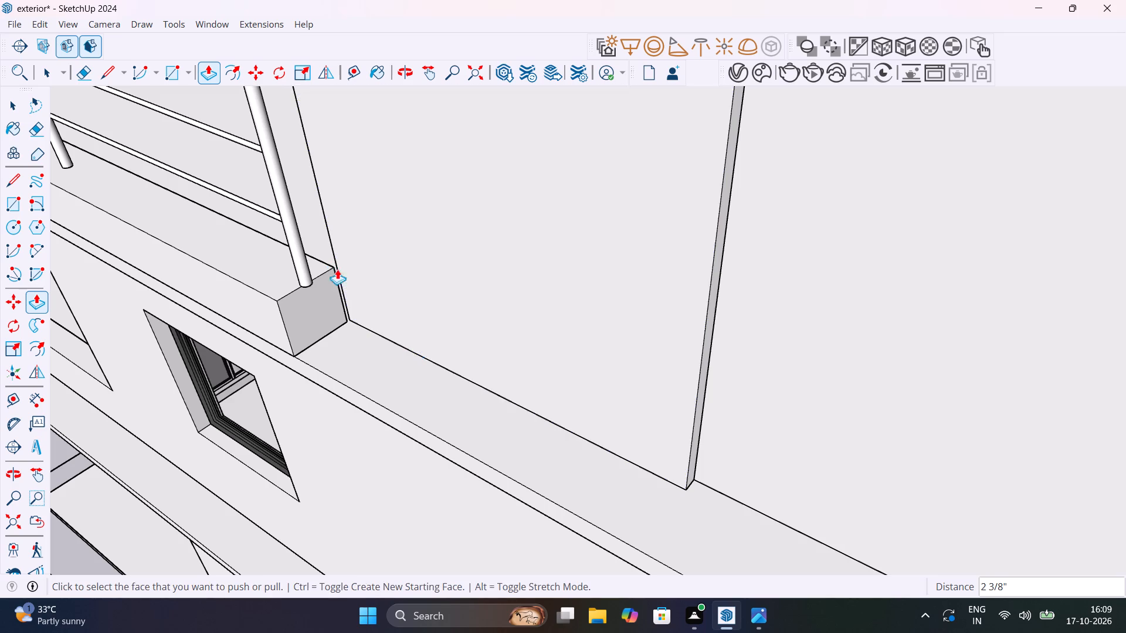
pyautogui.press('space')
# Select the whole raised wall panel, make it a group, and clear the selection.
pyautogui.scroll(-12, 426, 355)
pyautogui.moveTo(444, 384); pyautogui.dragTo(637, 352, button='middle')
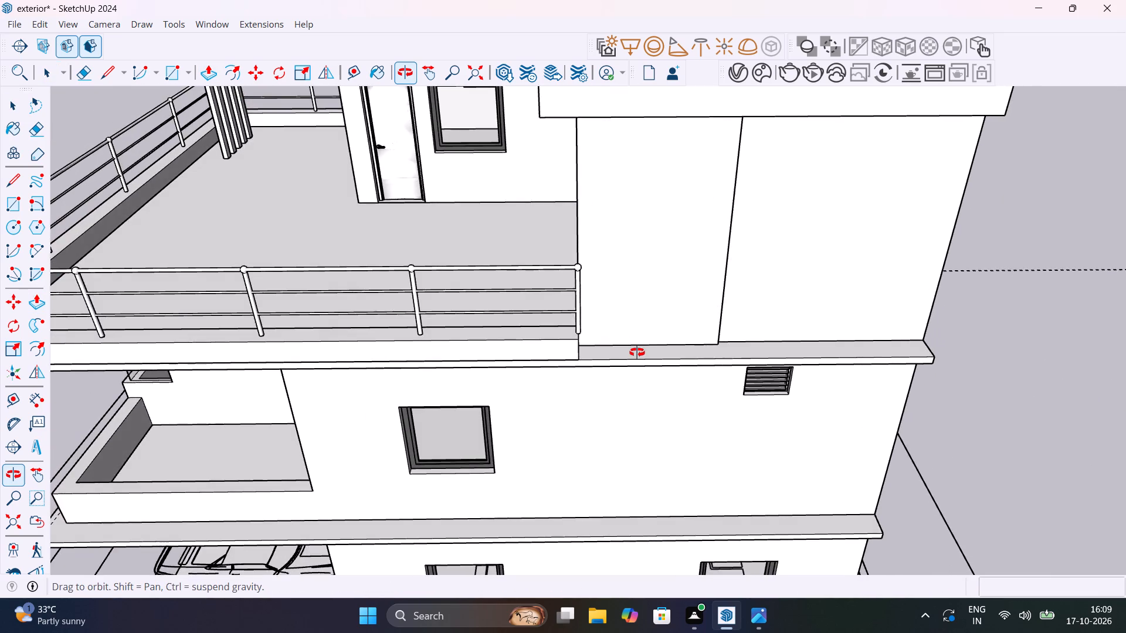
pyautogui.moveTo(637, 352); pyautogui.dragTo(683, 513, button='middle')
pyautogui.scroll(7, 689, 332)
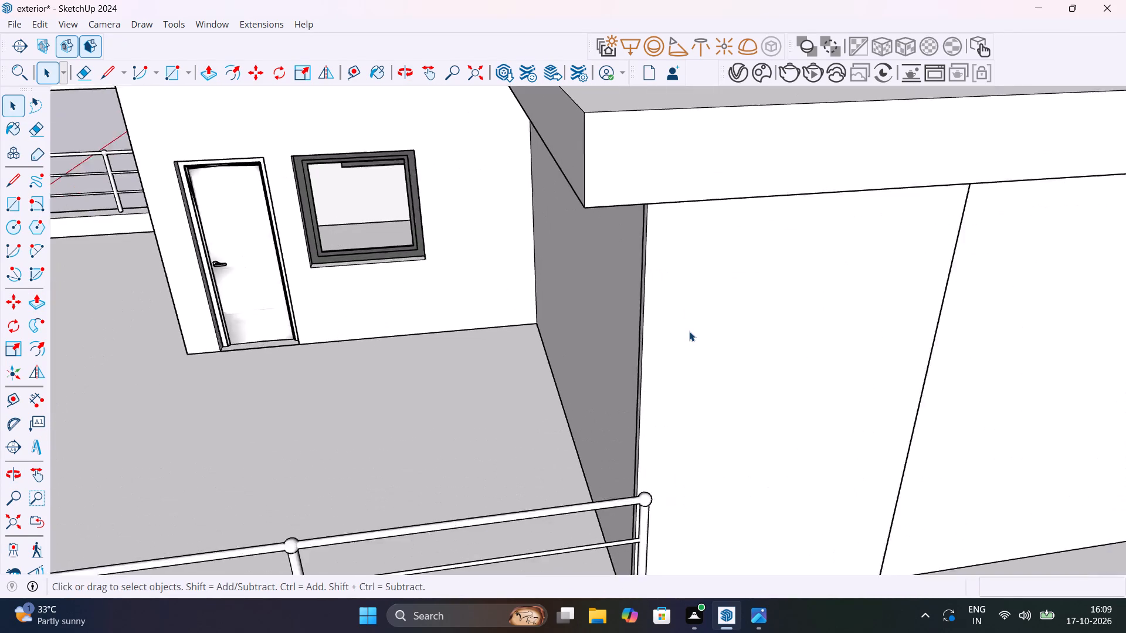
pyautogui.scroll(2, 689, 331)
pyautogui.tripleClick(689, 331)
pyautogui.rightClick(689, 331)
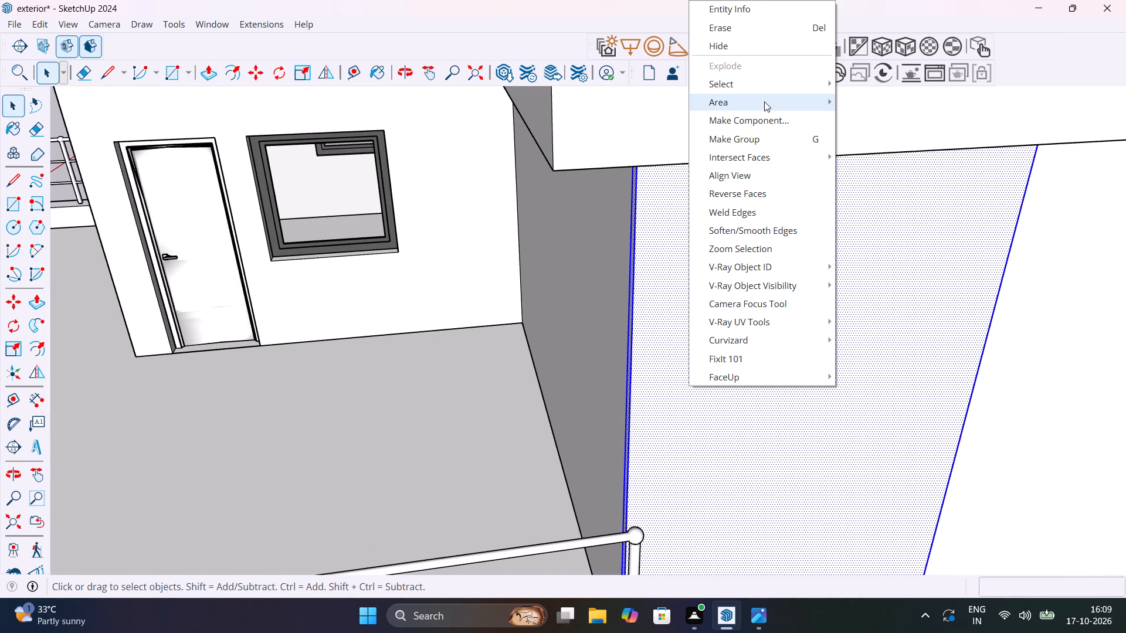
pyautogui.click(756, 138)
pyautogui.scroll(-8, 676, 323)
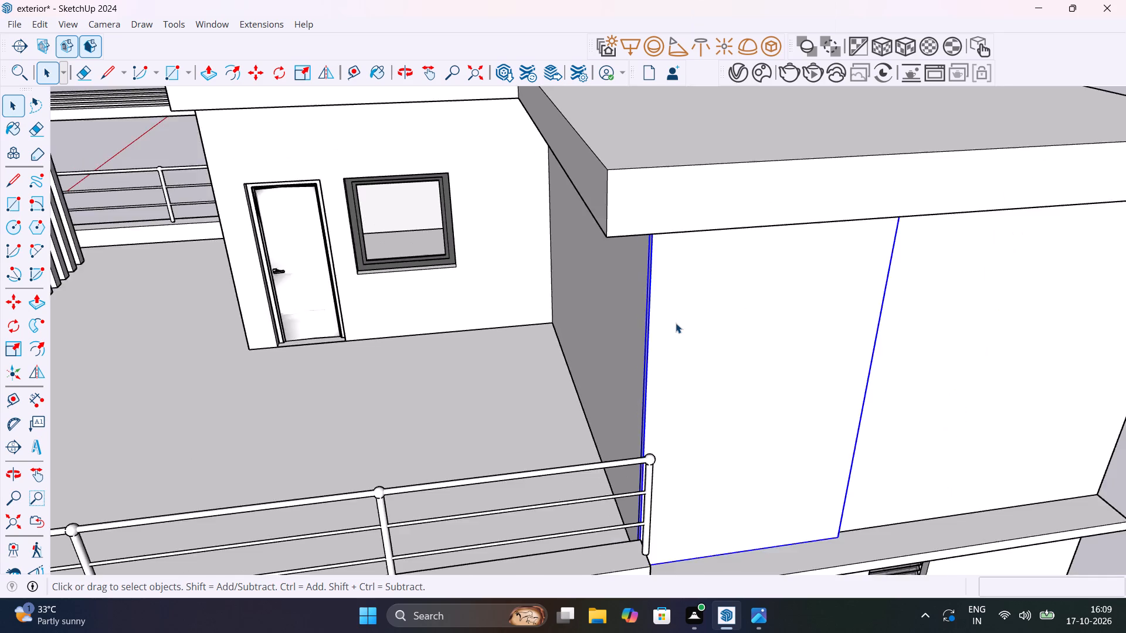
pyautogui.scroll(-3, 676, 323)
pyautogui.press('space')
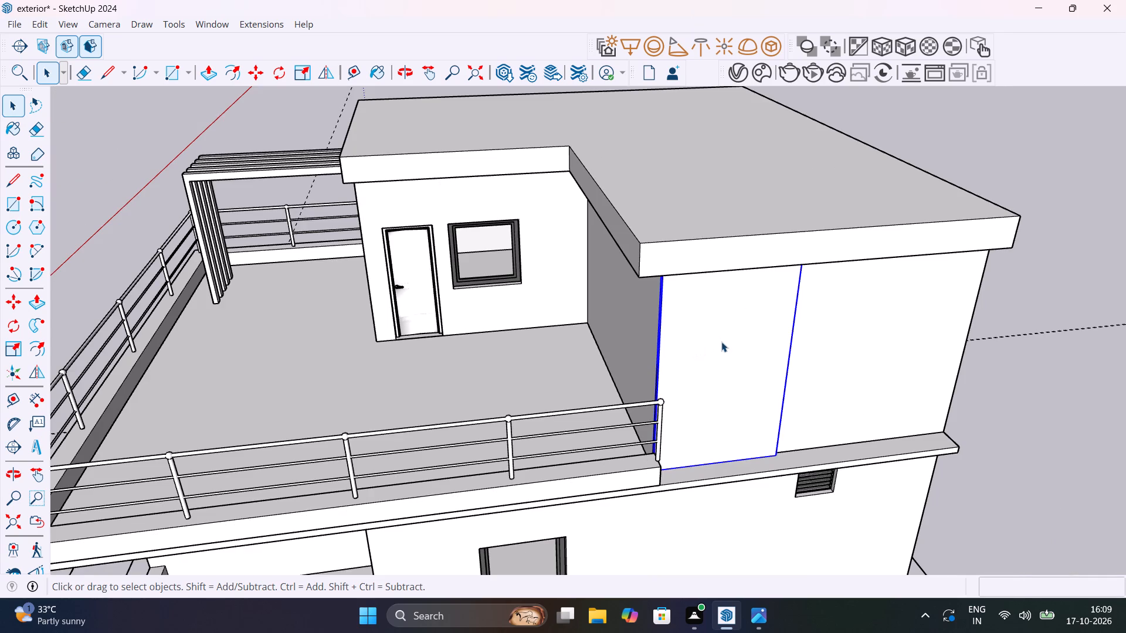
pyautogui.keyDown('shift'); pyautogui.moveTo(494, 358); pyautogui.dragTo(302, 342, button='middle'); pyautogui.keyUp('shift')
pyautogui.press('space')
pyautogui.click(804, 298)
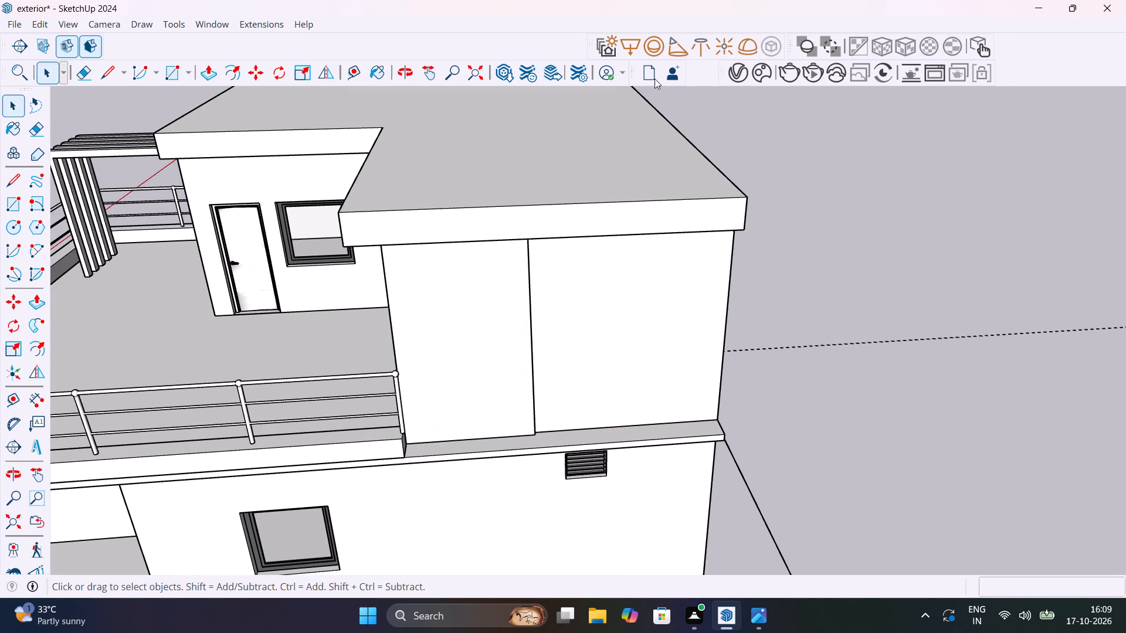
# Open the Chaos Cosmos Browser and search the online library for "stone".
pyautogui.click(756, 73)
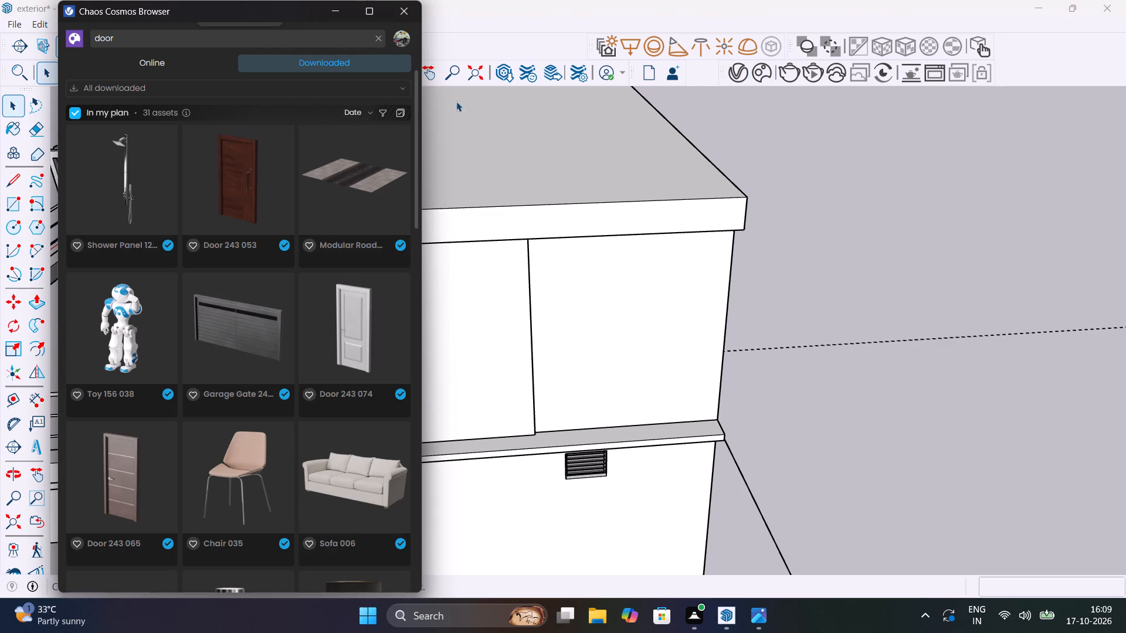
pyautogui.click(158, 56)
pyautogui.click(381, 37)
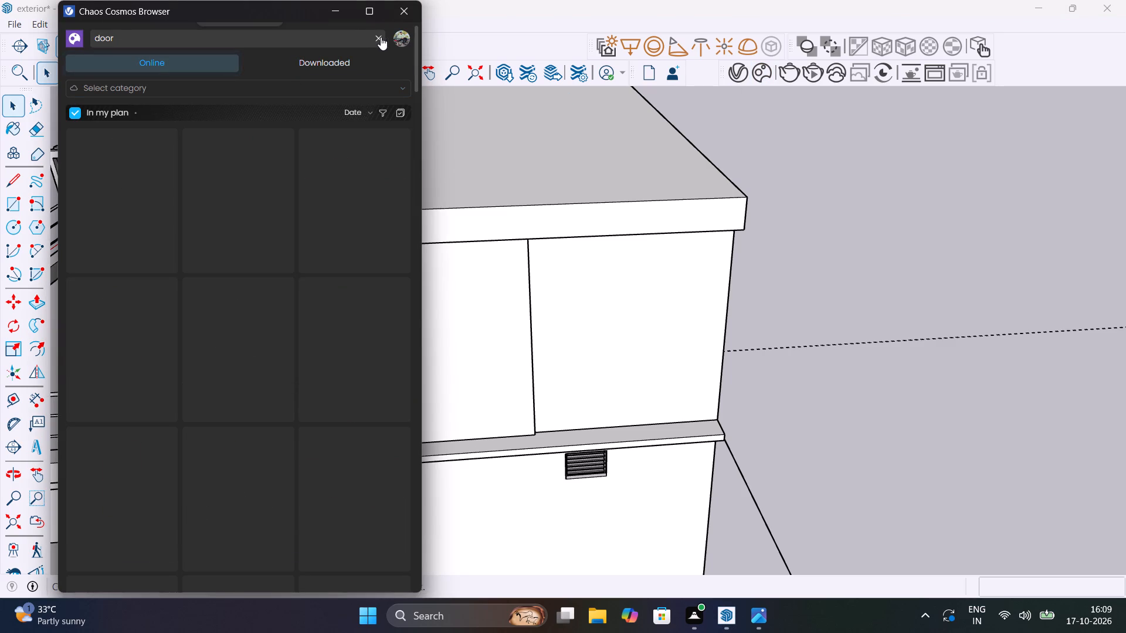
pyautogui.write('stone')
pyautogui.press('Return')
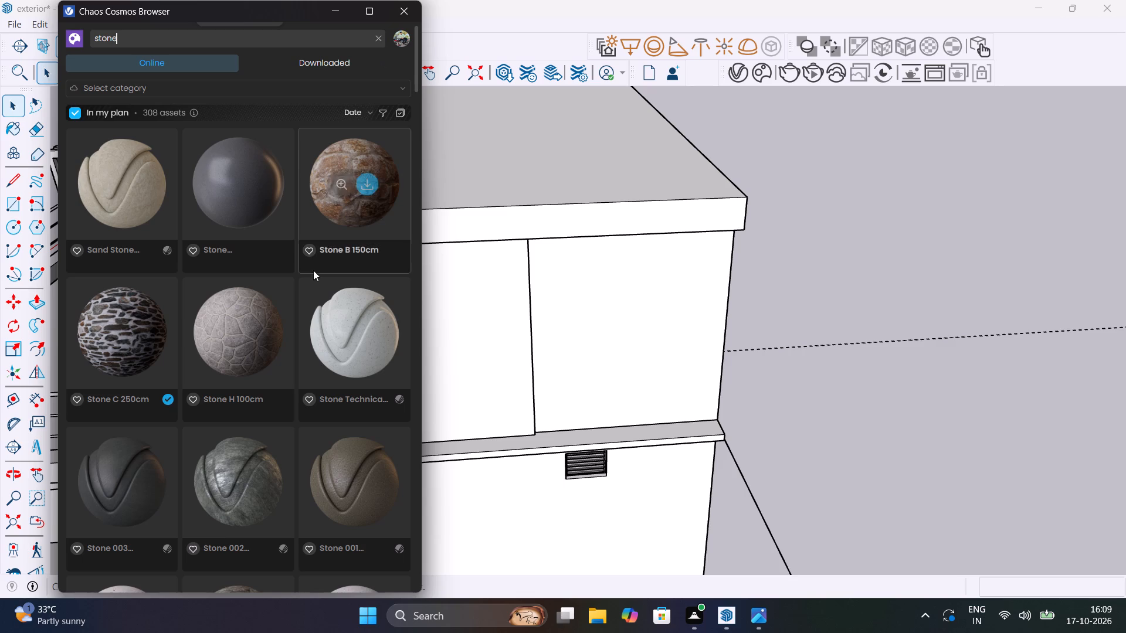
# Browse the stone search results for a suitable wall material and close the asset browser.
pyautogui.scroll(-4, 263, 298)
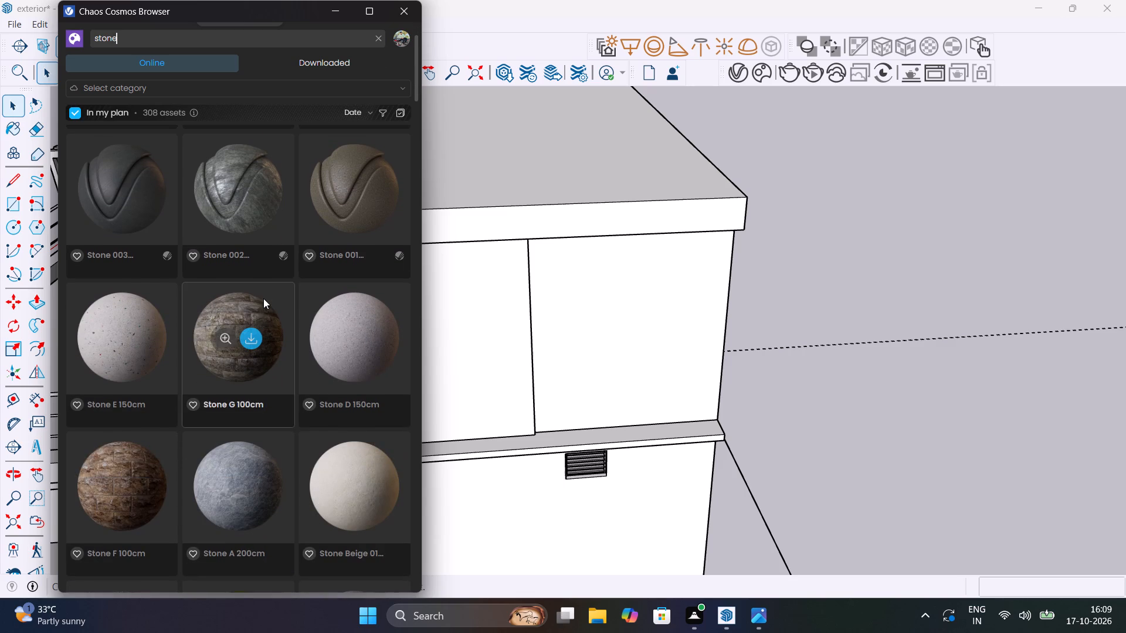
pyautogui.scroll(-11, 263, 298)
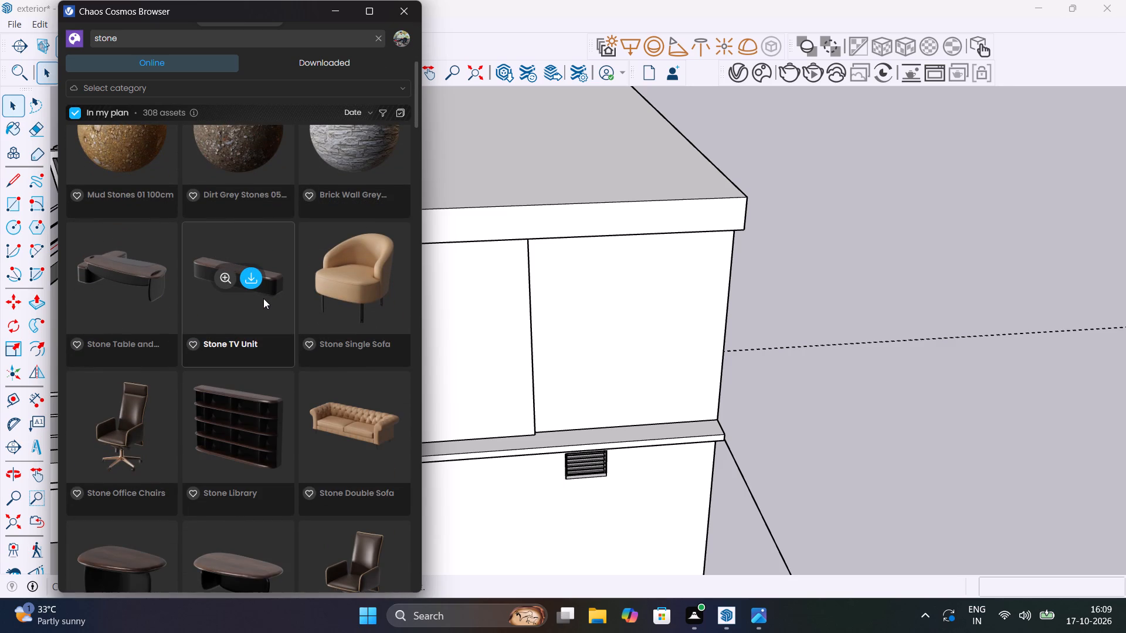
pyautogui.scroll(-6, 263, 298)
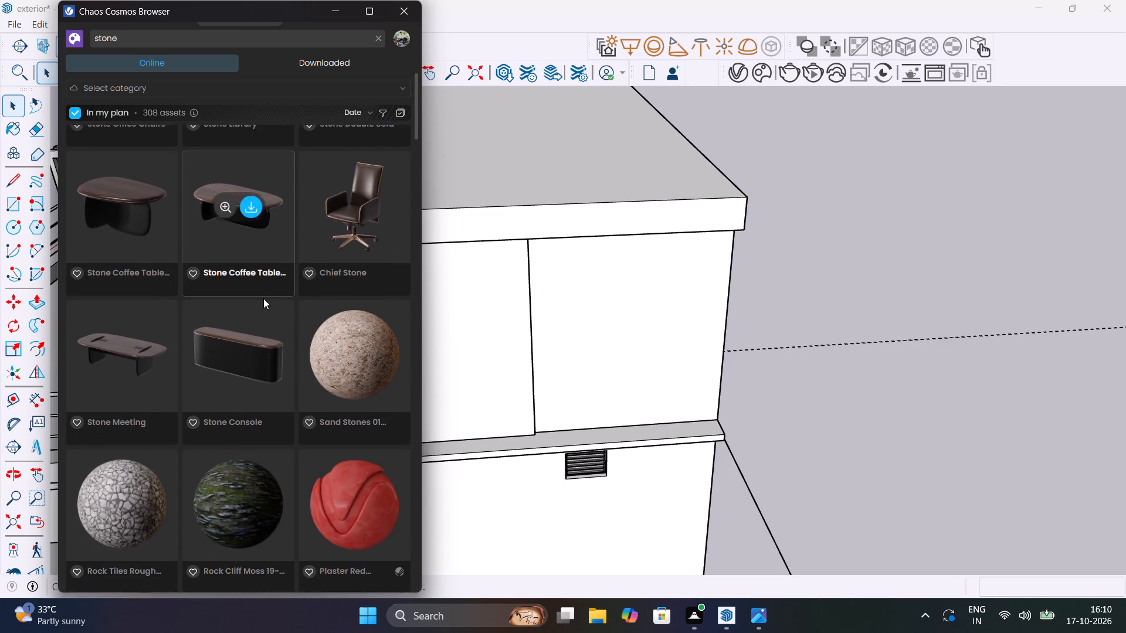
pyautogui.scroll(-9, 263, 298)
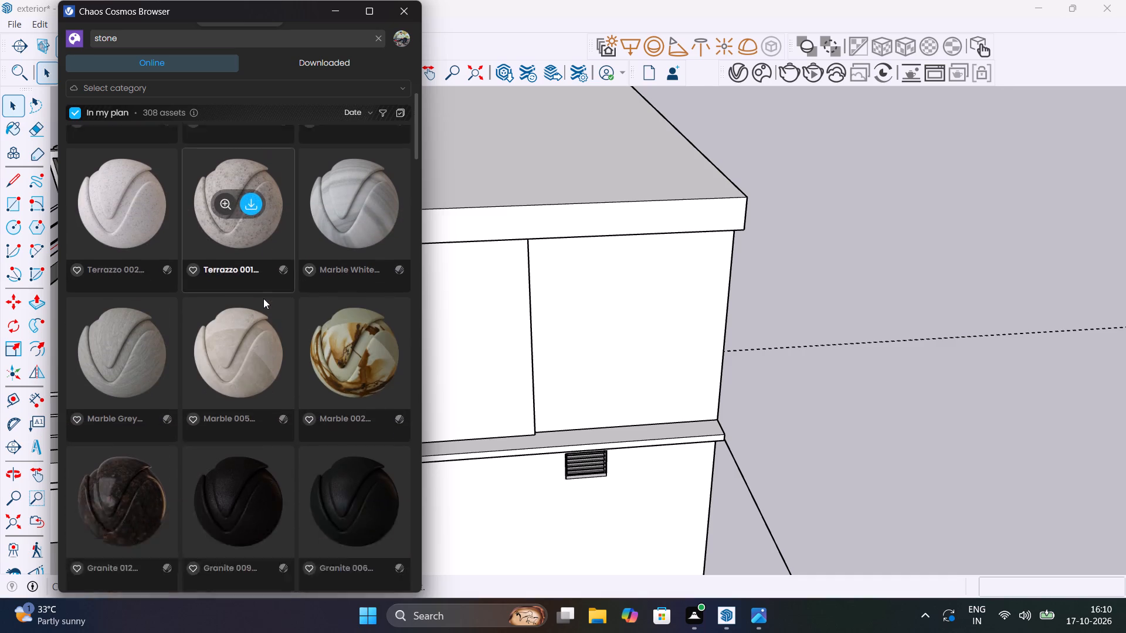
pyautogui.scroll(-10, 263, 298)
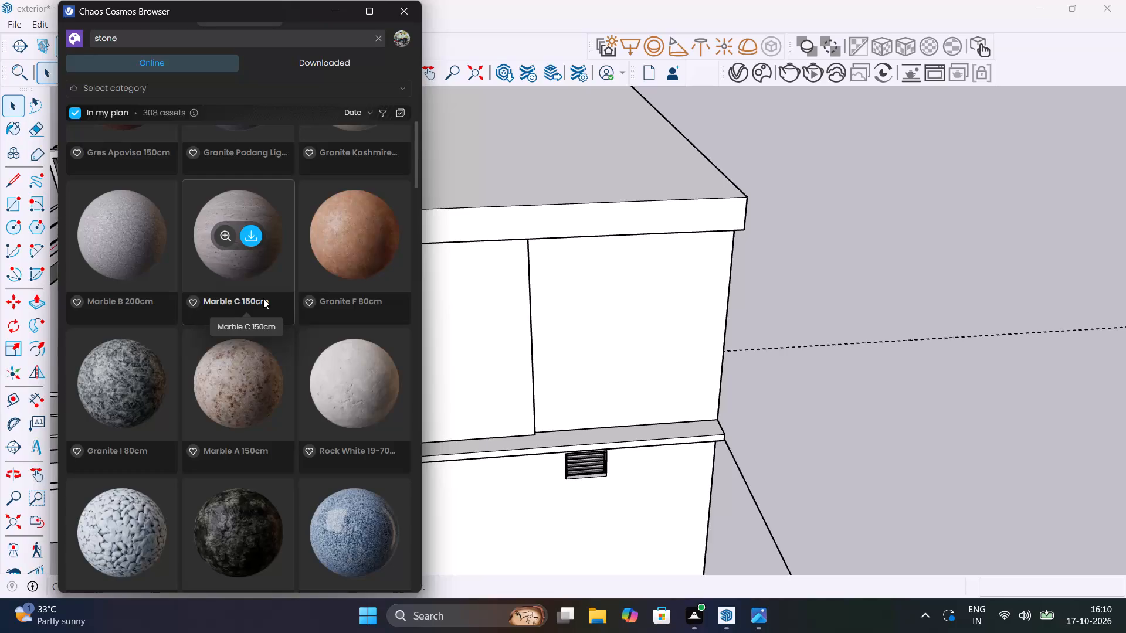
pyautogui.scroll(-9, 272, 355)
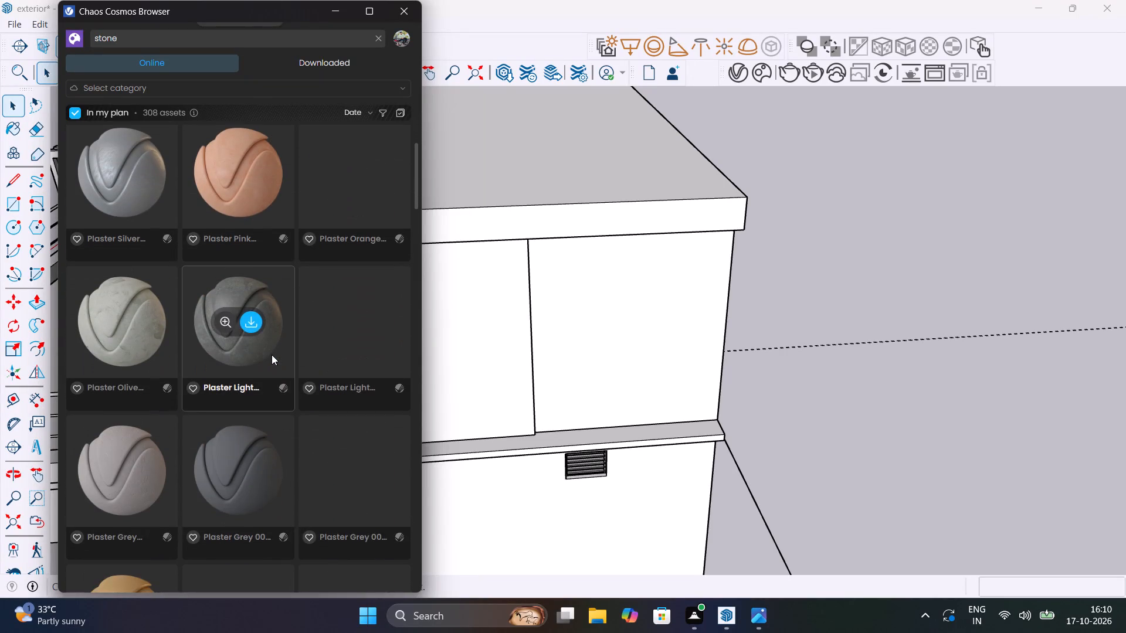
pyautogui.scroll(20, 272, 355)
pyautogui.scroll(8, 272, 355)
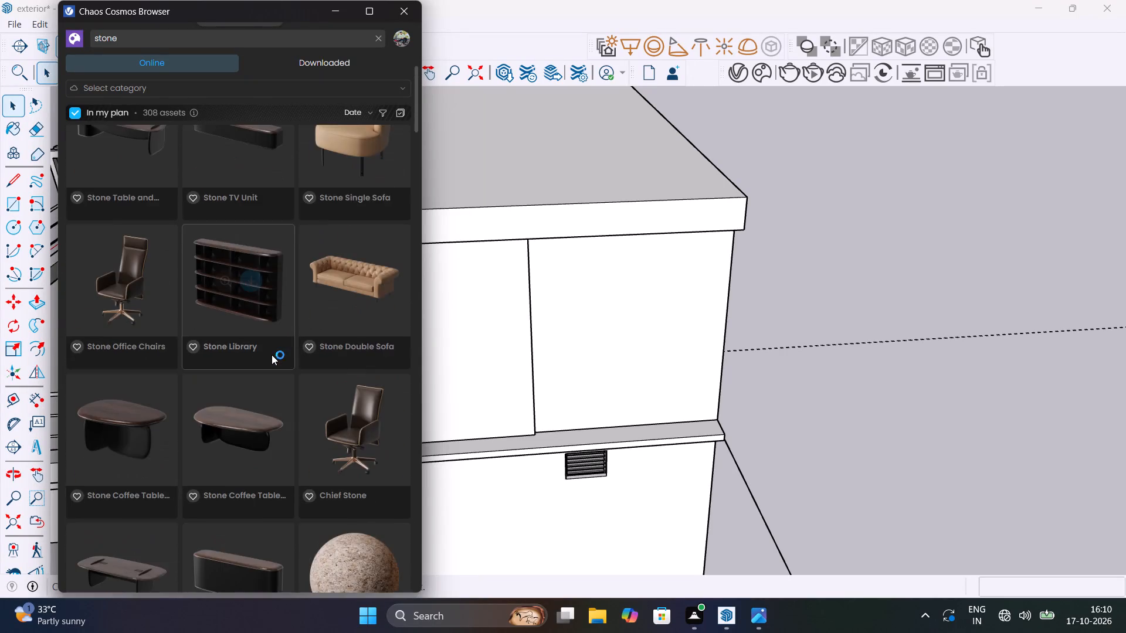
pyautogui.scroll(20, 272, 355)
pyautogui.scroll(10, 272, 355)
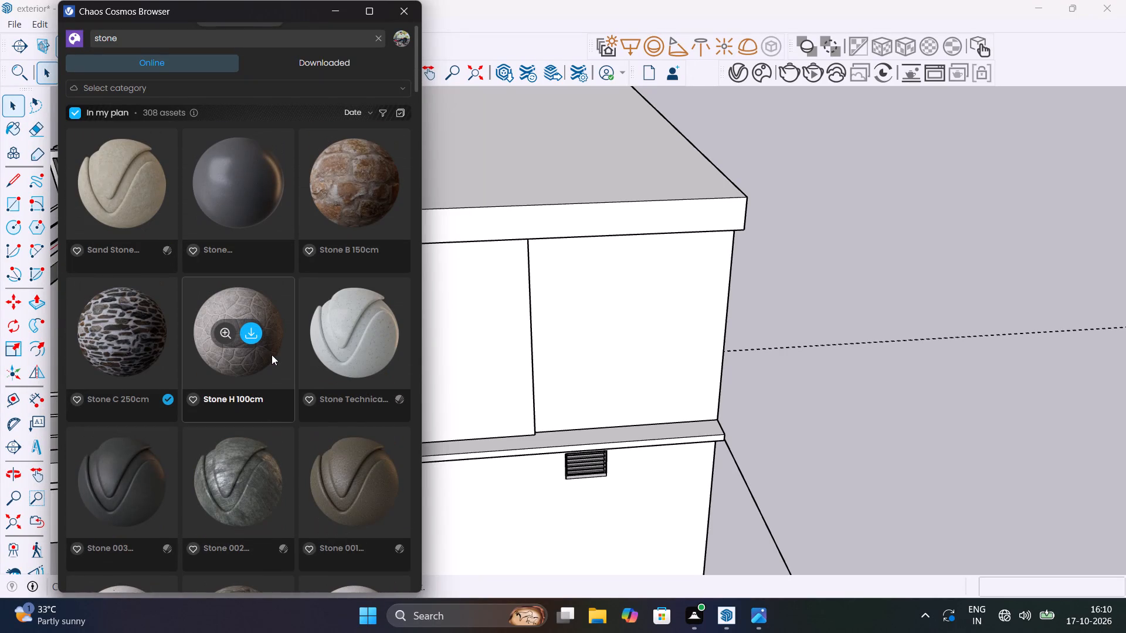
pyautogui.scroll(3, 272, 355)
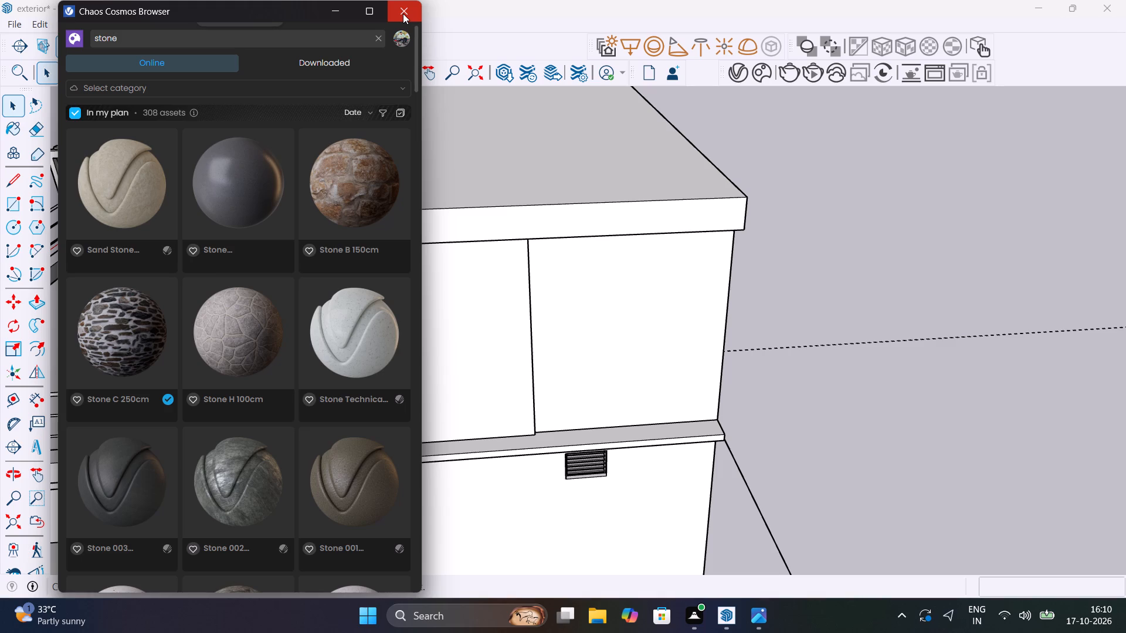
pyautogui.click(403, 13)
# Open the raised wall panel group on the top-floor side wall for editing.
pyautogui.moveTo(404, 292); pyautogui.dragTo(476, 287, button='middle')
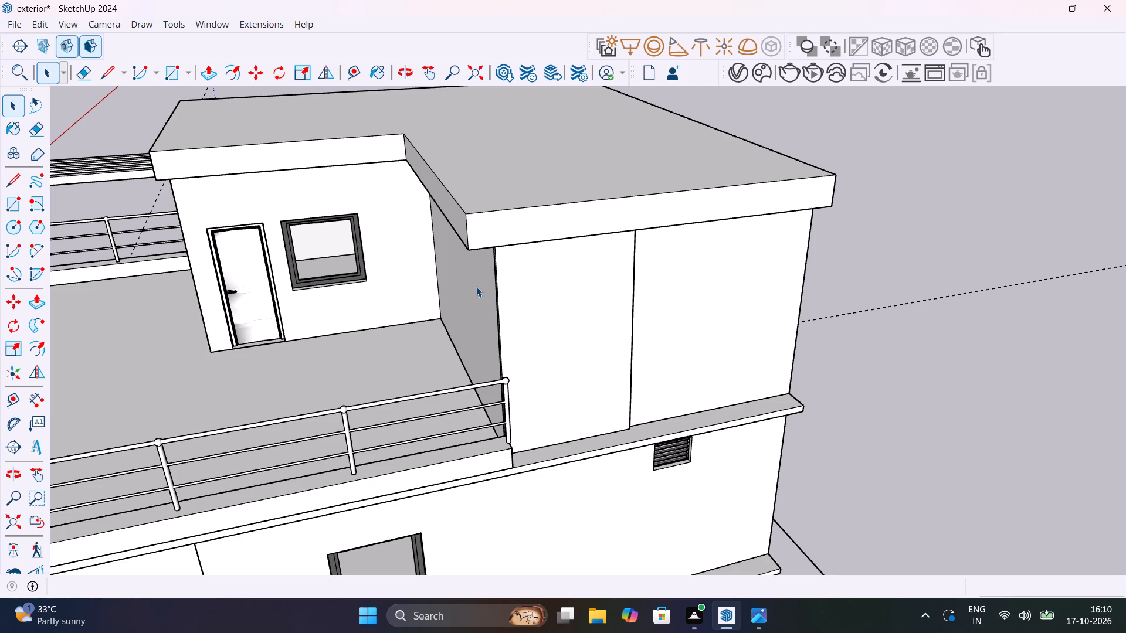
pyautogui.scroll(9, 478, 274)
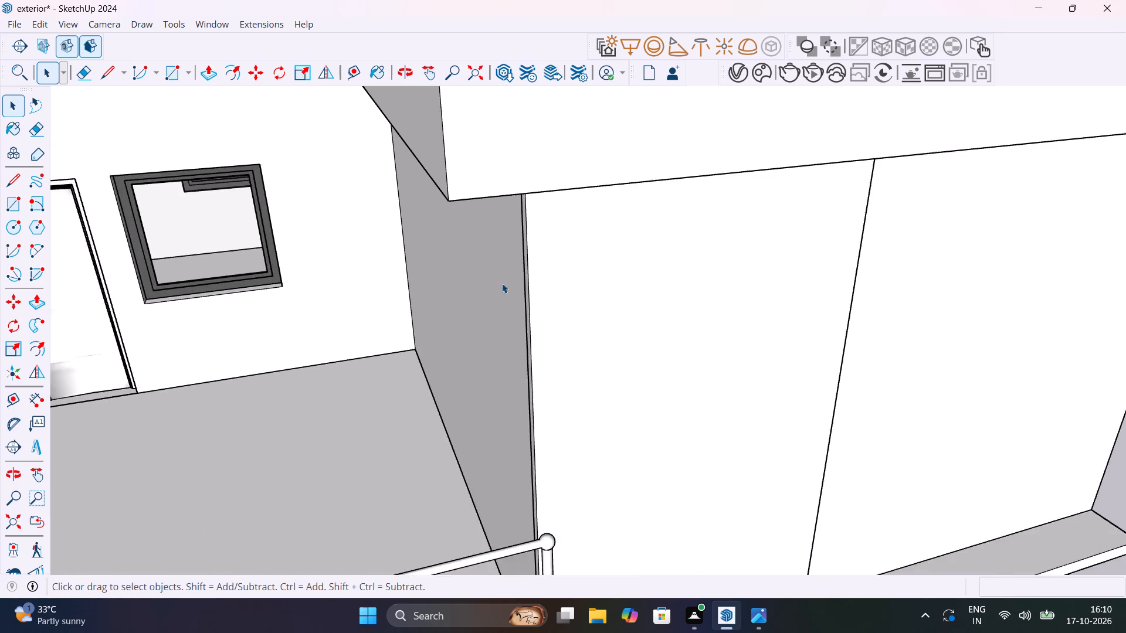
pyautogui.moveTo(533, 283); pyautogui.dragTo(697, 214, button='middle')
pyautogui.doubleClick(604, 277)
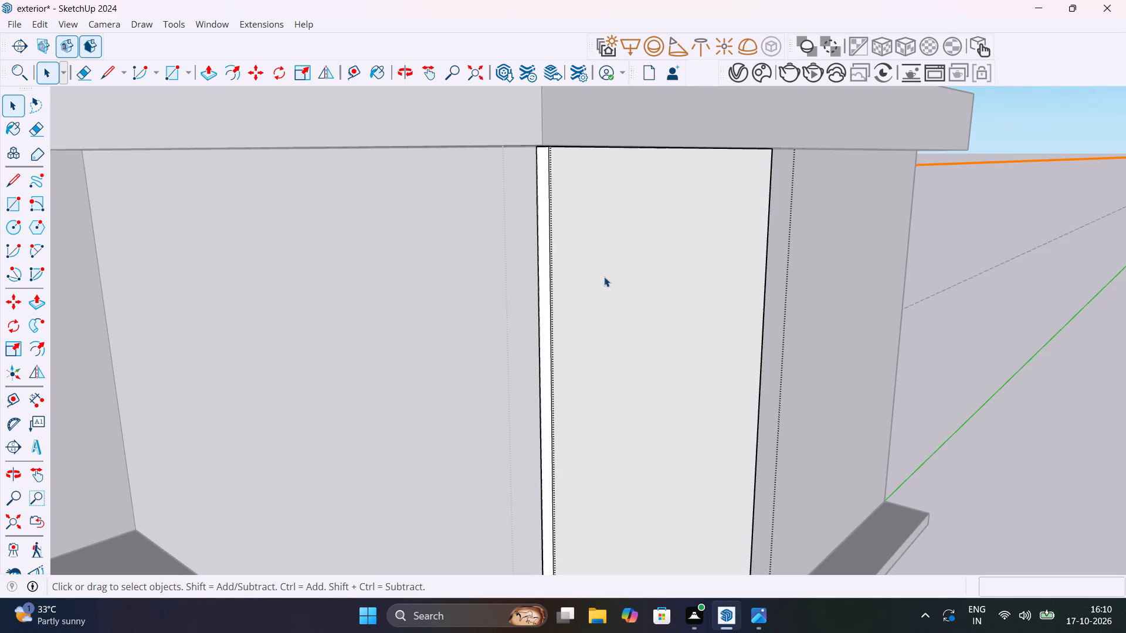
pyautogui.press('m')
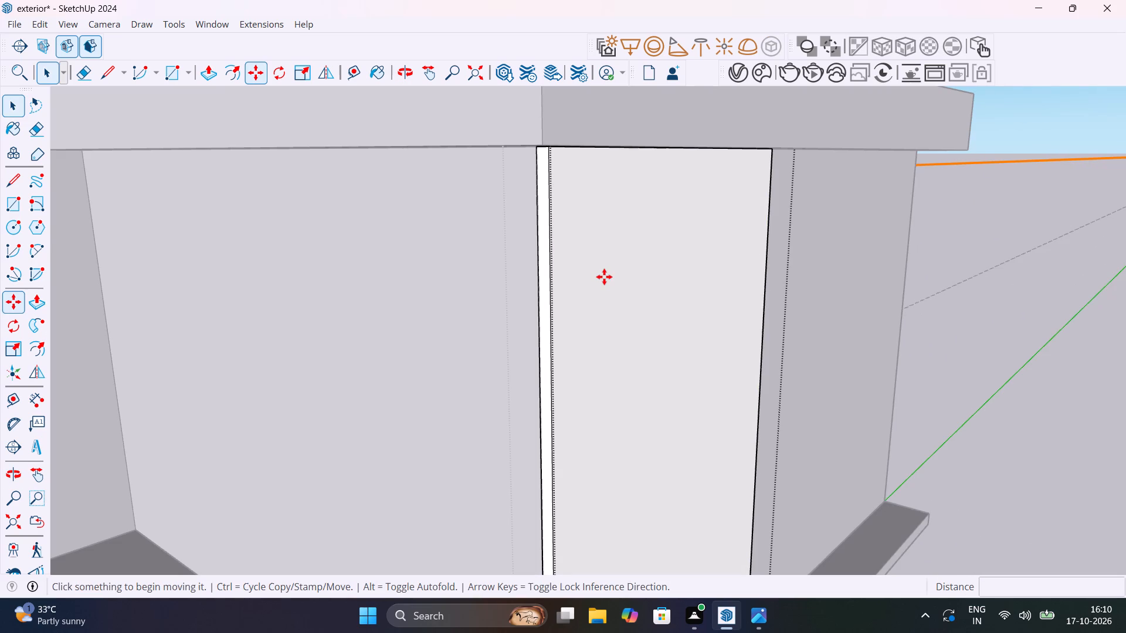
pyautogui.press('Escape')
# Select the raised panel's top edges along the front face and both thin sides, and copy them down about 7/16".
pyautogui.scroll(3, 557, 171)
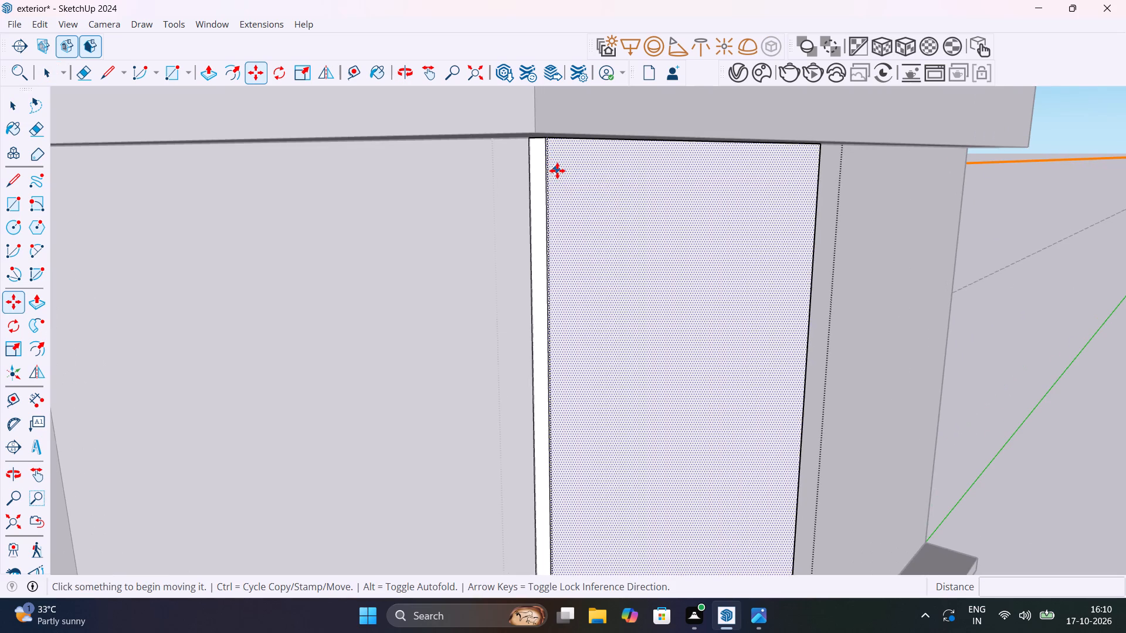
pyautogui.press('space')
pyautogui.click(554, 137)
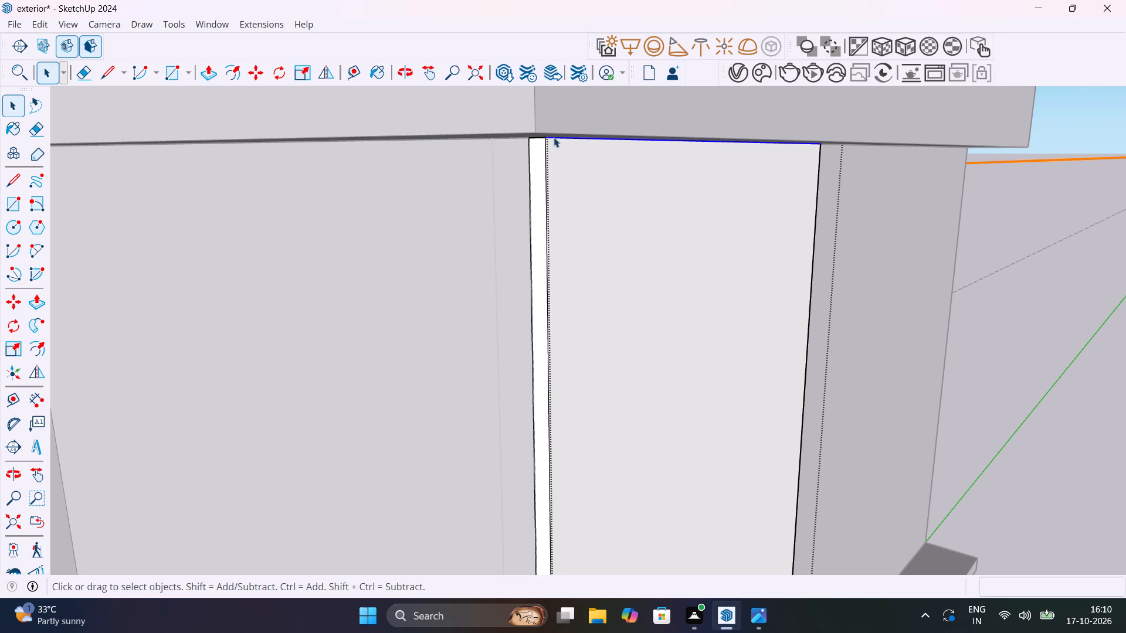
pyautogui.press('m')
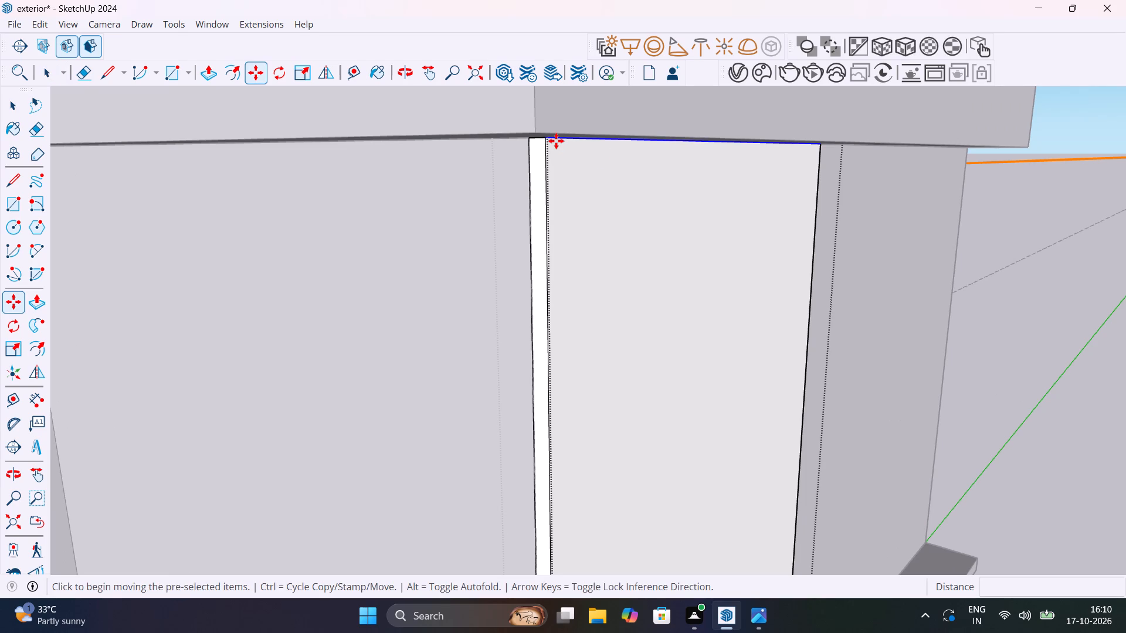
pyautogui.click(546, 144)
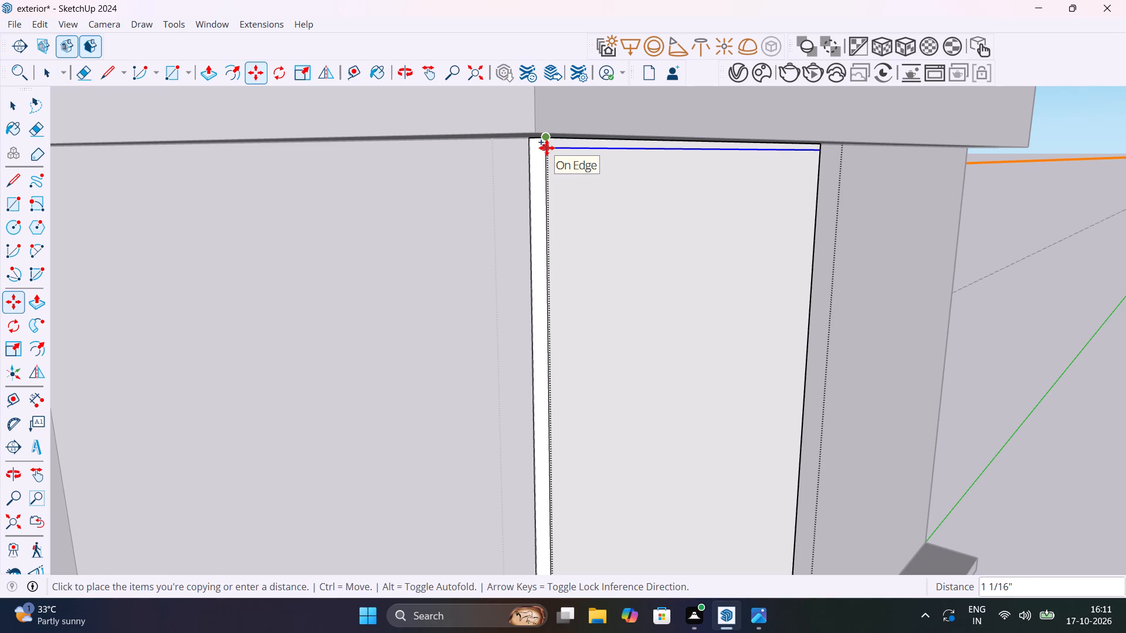
pyautogui.scroll(9, 547, 148)
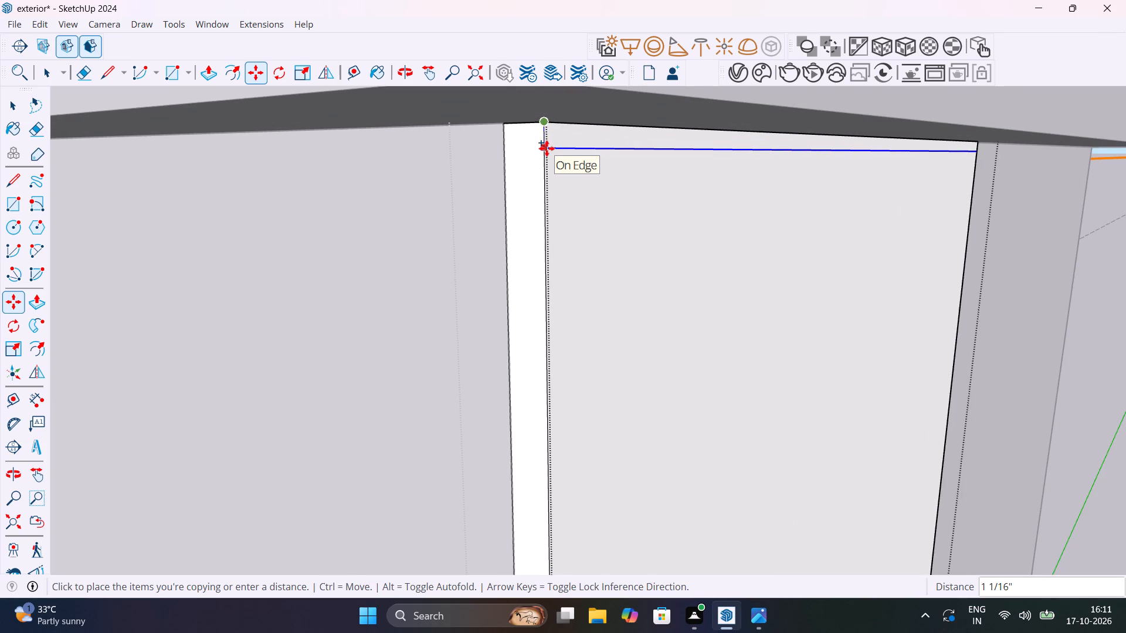
pyautogui.press('space')
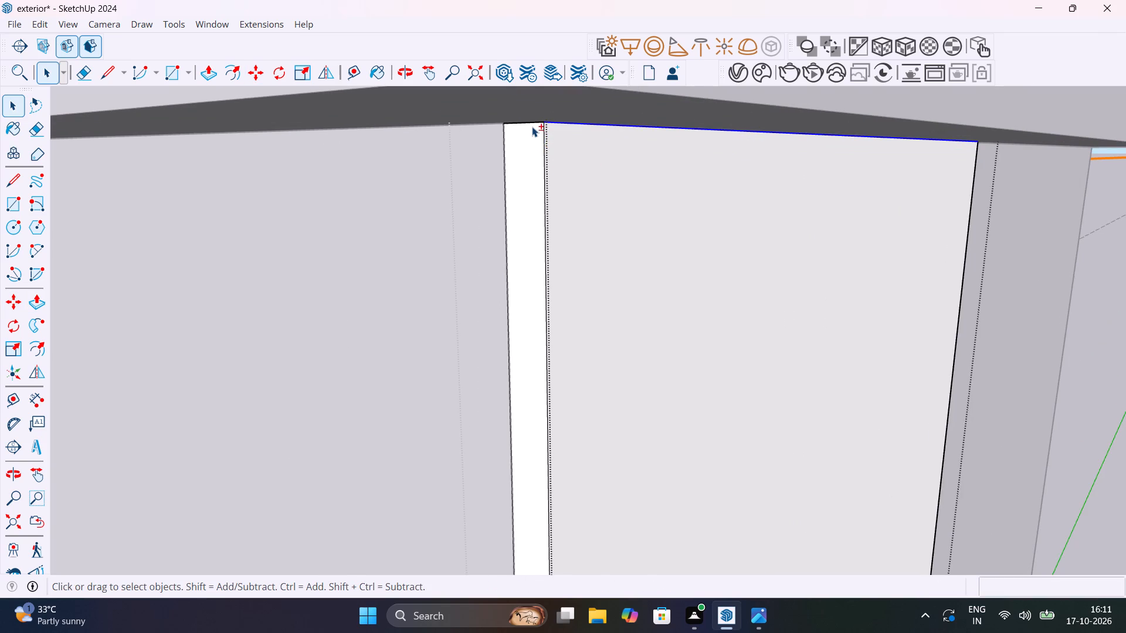
pyautogui.keyDown('shift'); pyautogui.click(532, 123); pyautogui.keyUp('shift')
pyautogui.moveTo(550, 178); pyautogui.dragTo(549, 183, button='middle')
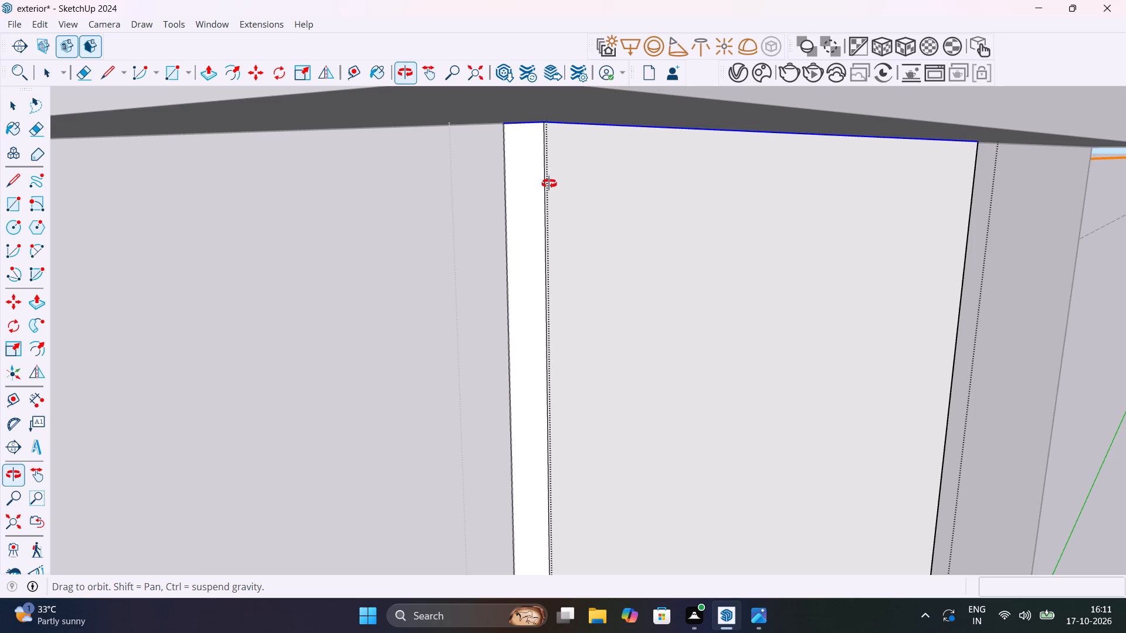
pyautogui.moveTo(549, 183); pyautogui.dragTo(340, 183, button='middle')
pyautogui.scroll(-7, 473, 185)
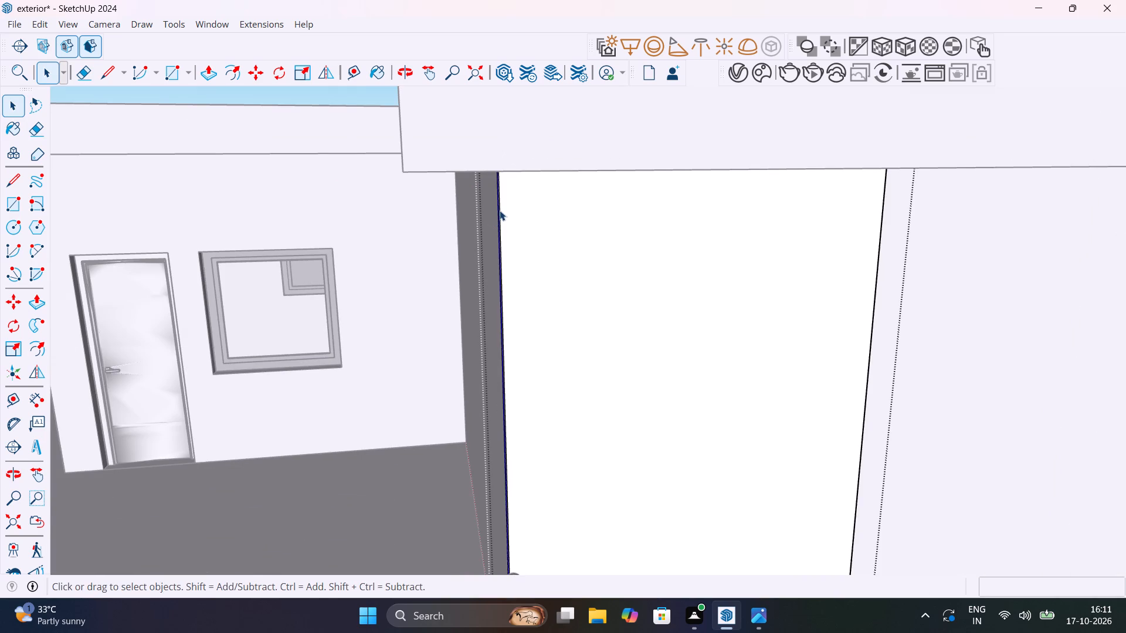
pyautogui.scroll(9, 500, 210)
pyautogui.moveTo(506, 215); pyautogui.dragTo(818, 211, button='middle')
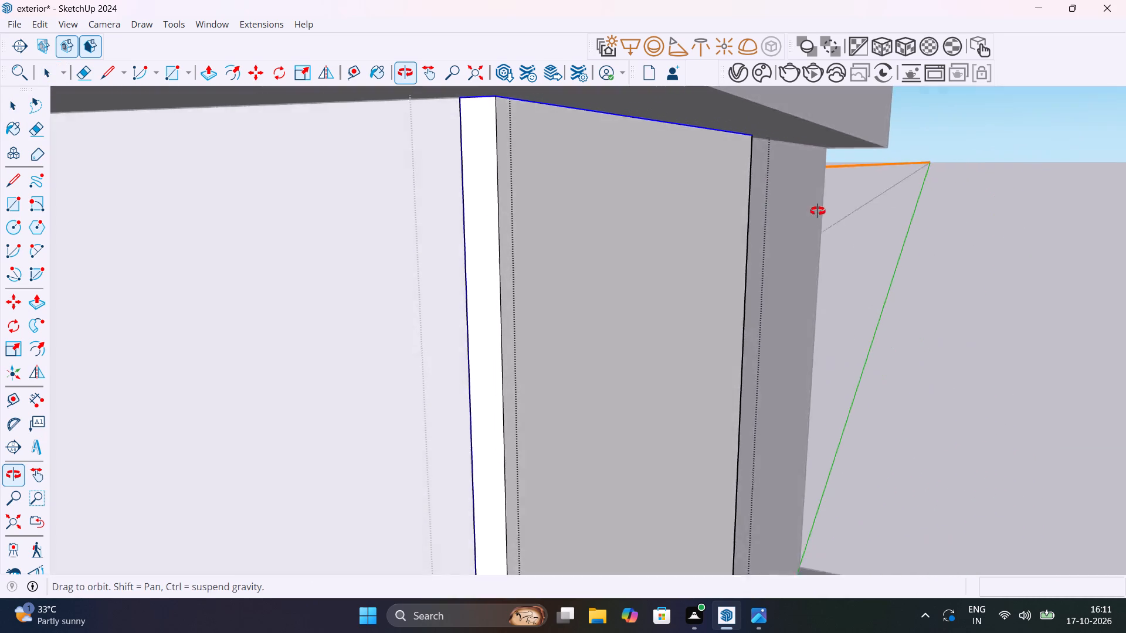
pyautogui.moveTo(818, 211); pyautogui.dragTo(824, 213, button='middle')
pyautogui.scroll(9, 436, 99)
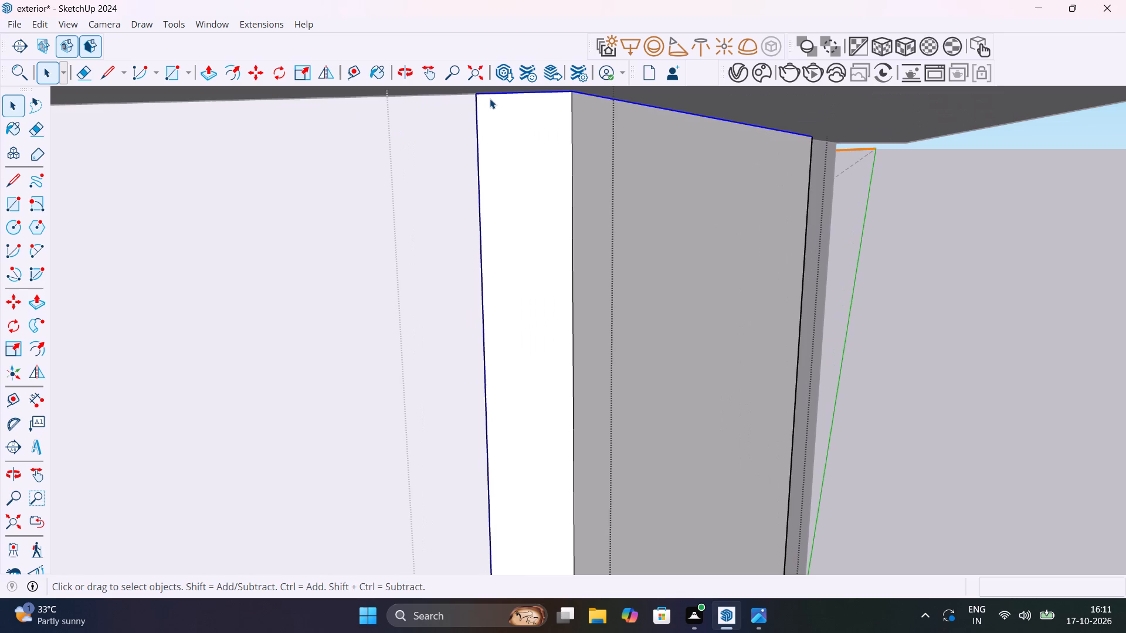
pyautogui.press('m')
pyautogui.scroll(-14, 496, 122)
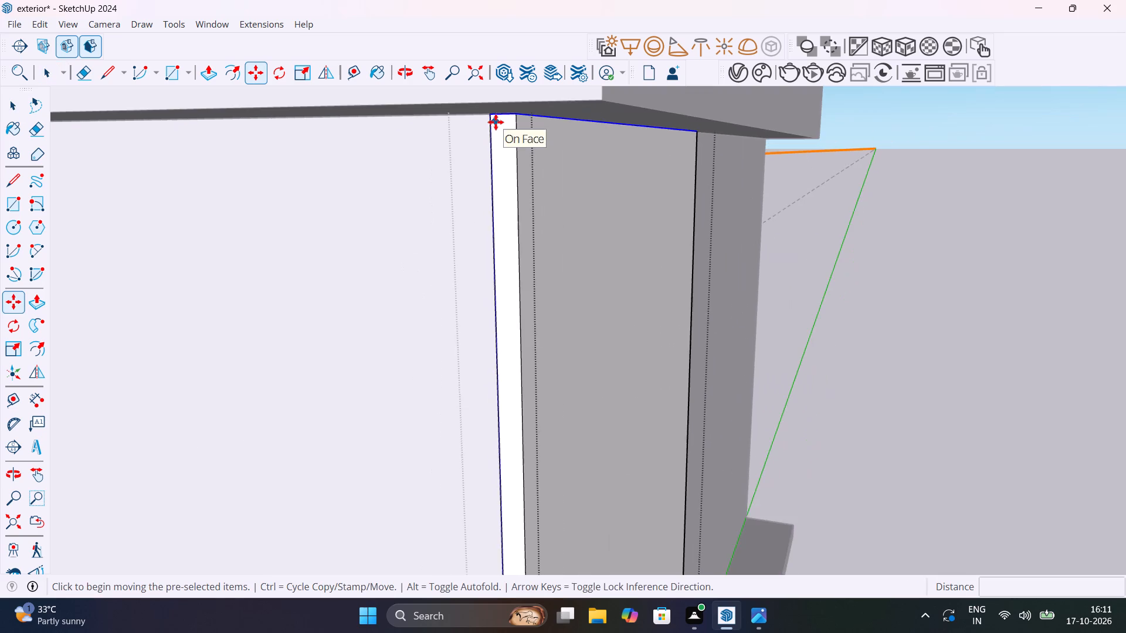
pyautogui.moveTo(519, 121); pyautogui.dragTo(171, 139, button='middle')
pyautogui.scroll(1, 566, 168)
pyautogui.scroll(-15, 566, 168)
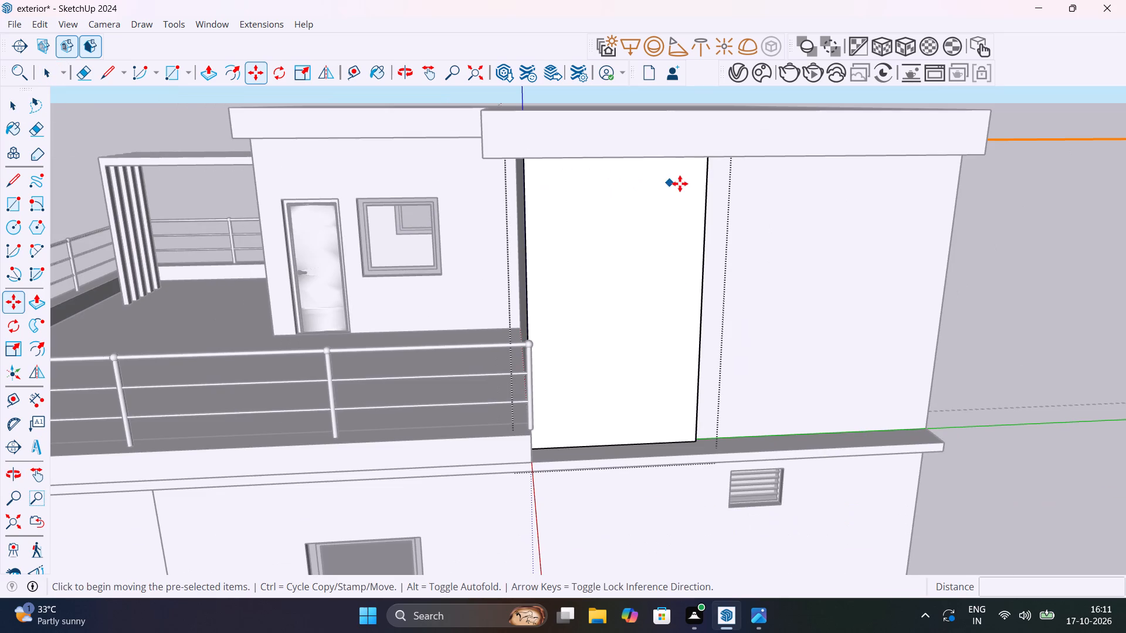
pyautogui.moveTo(693, 186); pyautogui.dragTo(664, 178, button='middle')
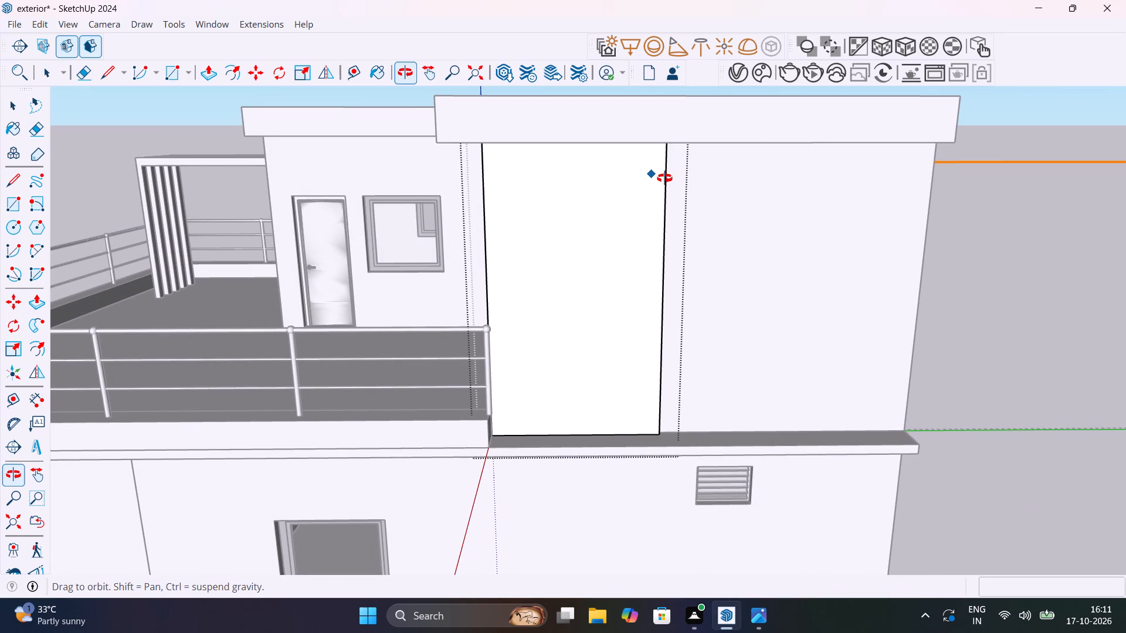
pyautogui.moveTo(664, 178); pyautogui.dragTo(491, 178, button='middle')
pyautogui.scroll(3, 423, 154)
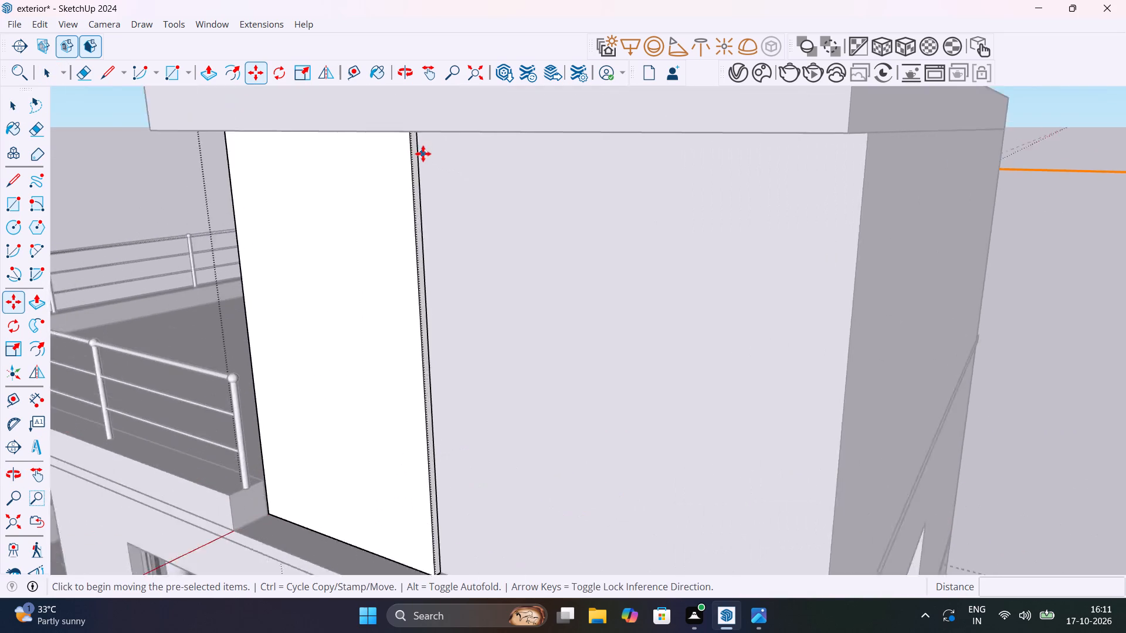
pyautogui.scroll(11, 423, 154)
pyautogui.moveTo(419, 157); pyautogui.dragTo(411, 120, button='middle')
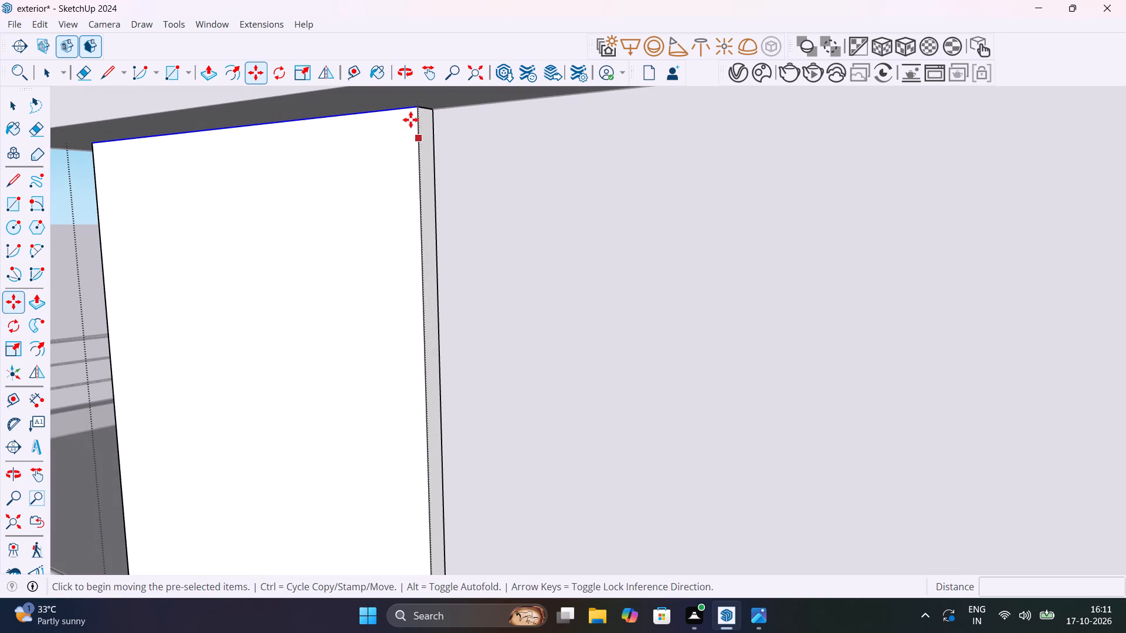
pyautogui.press('space')
pyautogui.scroll(5, 423, 111)
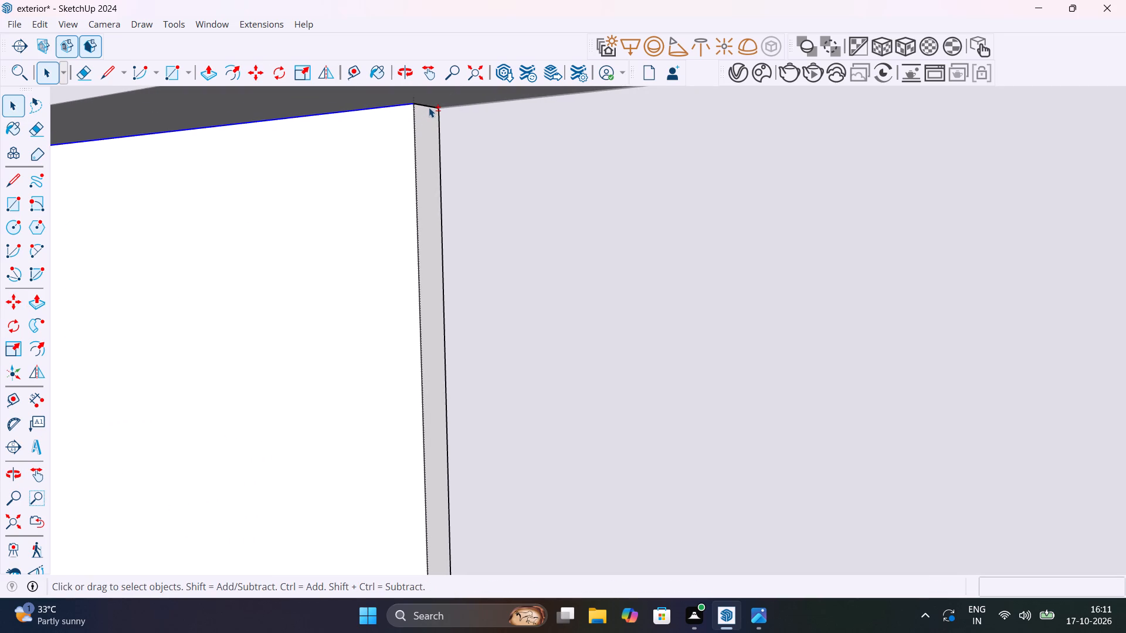
pyautogui.keyDown('shift'); pyautogui.click(429, 107); pyautogui.keyUp('shift')
pyautogui.scroll(-14, 433, 115)
pyautogui.moveTo(357, 154); pyautogui.dragTo(689, 220, button='middle')
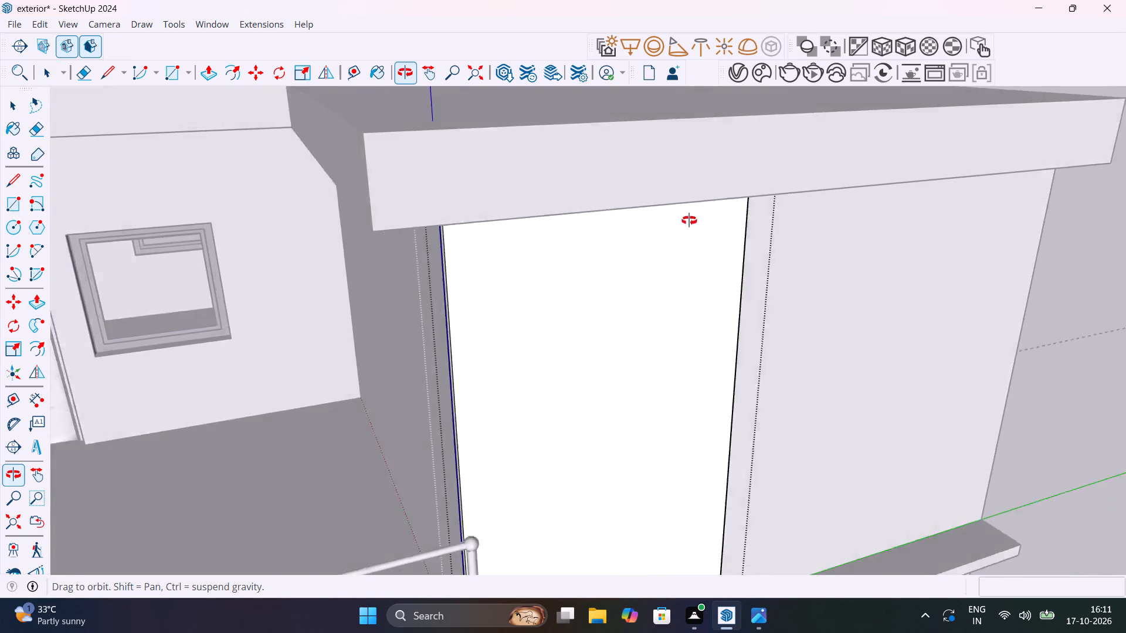
pyautogui.moveTo(689, 220); pyautogui.dragTo(844, 173, button='middle')
pyautogui.scroll(14, 721, 123)
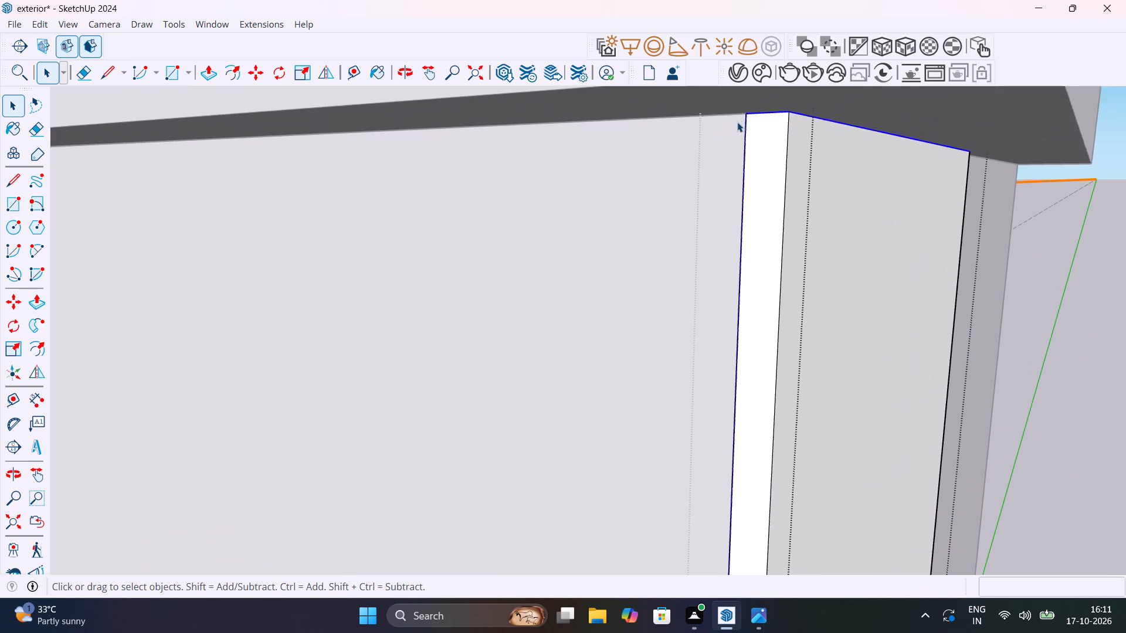
pyautogui.press('m')
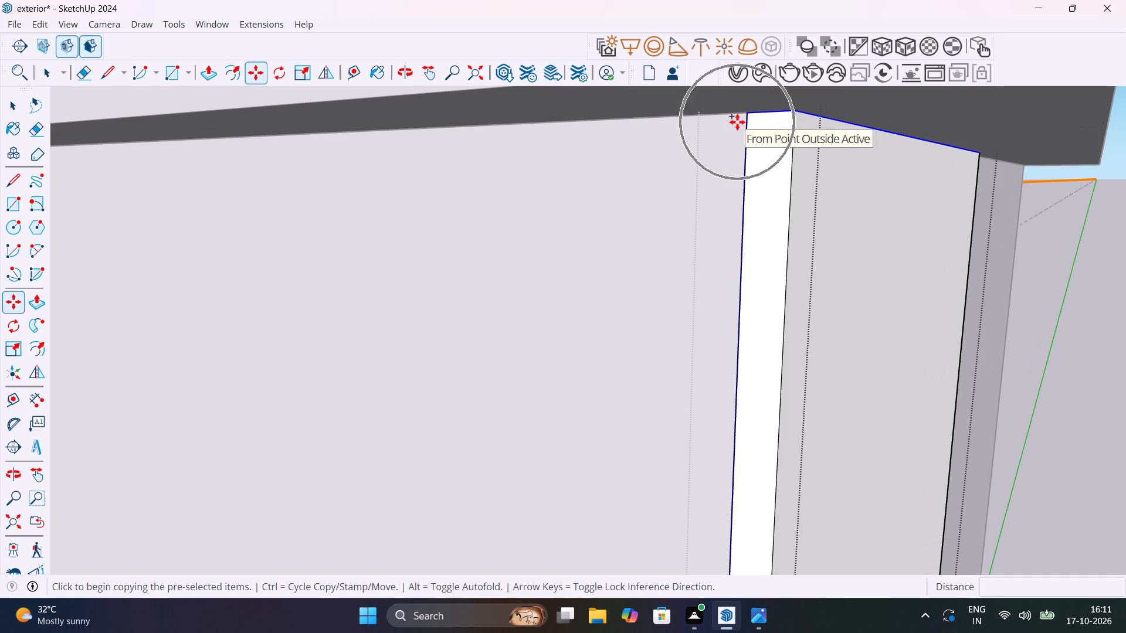
pyautogui.click(746, 118)
pyautogui.scroll(-6, 754, 135)
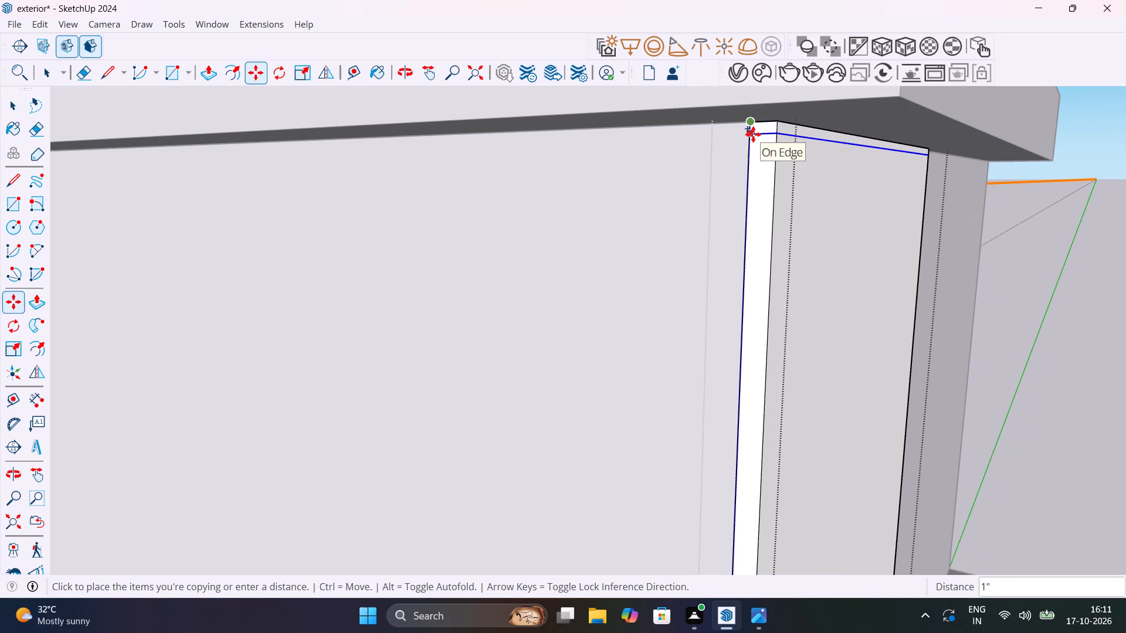
pyautogui.scroll(9, 753, 132)
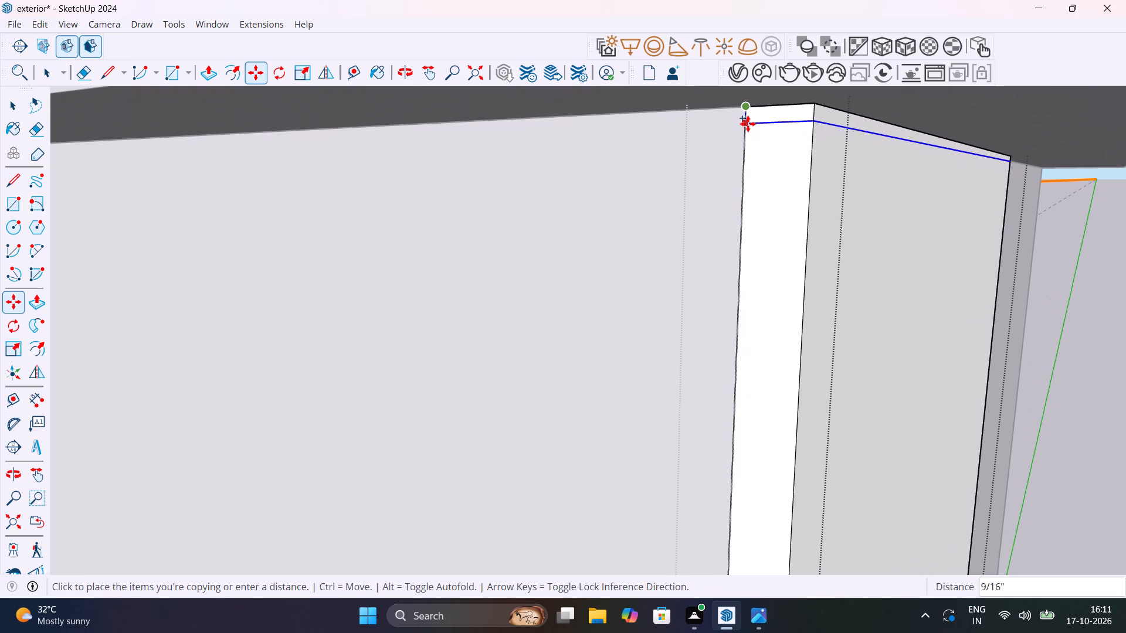
pyautogui.click(747, 120)
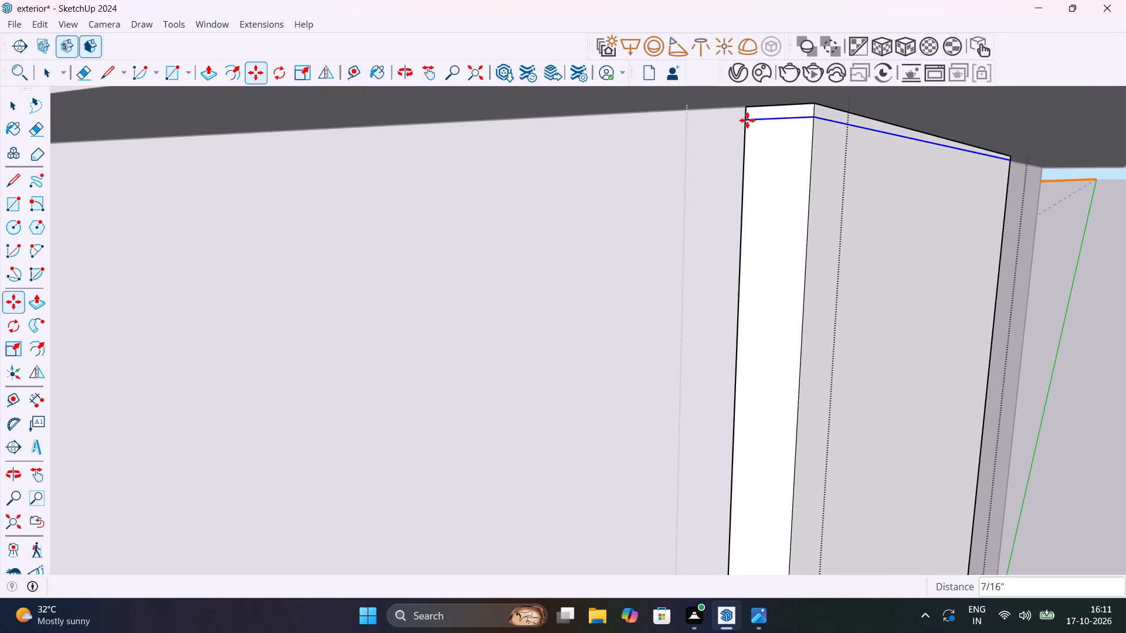
# Copy the selected edge lines from just below the raised panel's top down to its bottom corner, about 9' 11 3/4".
pyautogui.click(747, 120)
pyautogui.scroll(-18, 746, 182)
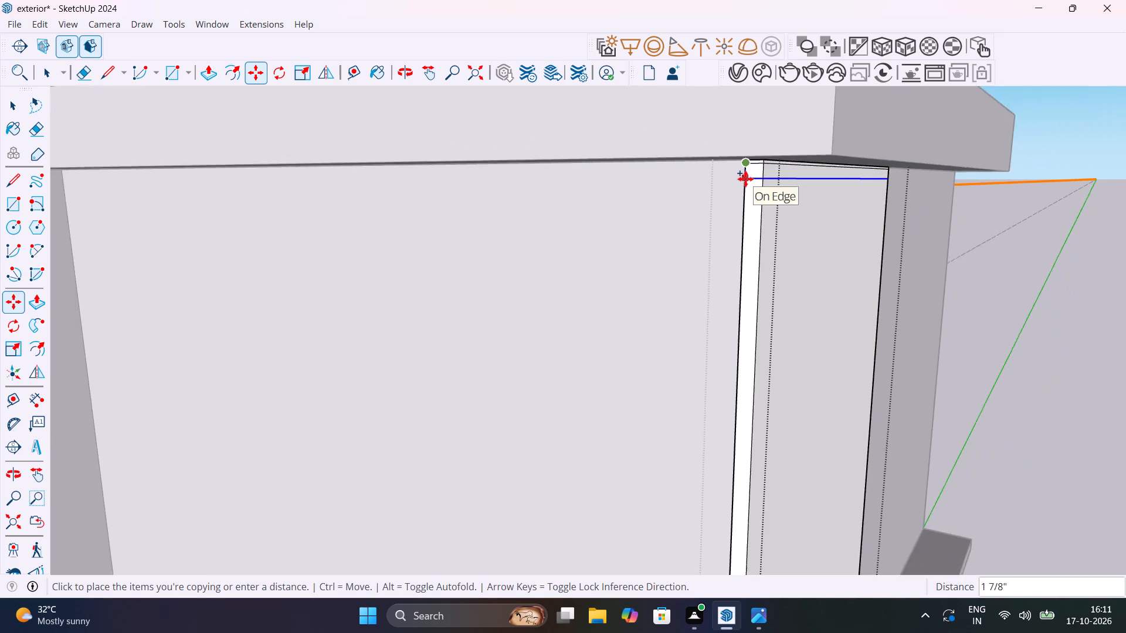
pyautogui.scroll(-4, 745, 179)
pyautogui.keyDown('shift'); pyautogui.moveTo(762, 339); pyautogui.dragTo(759, 121, button='middle'); pyautogui.keyUp('shift')
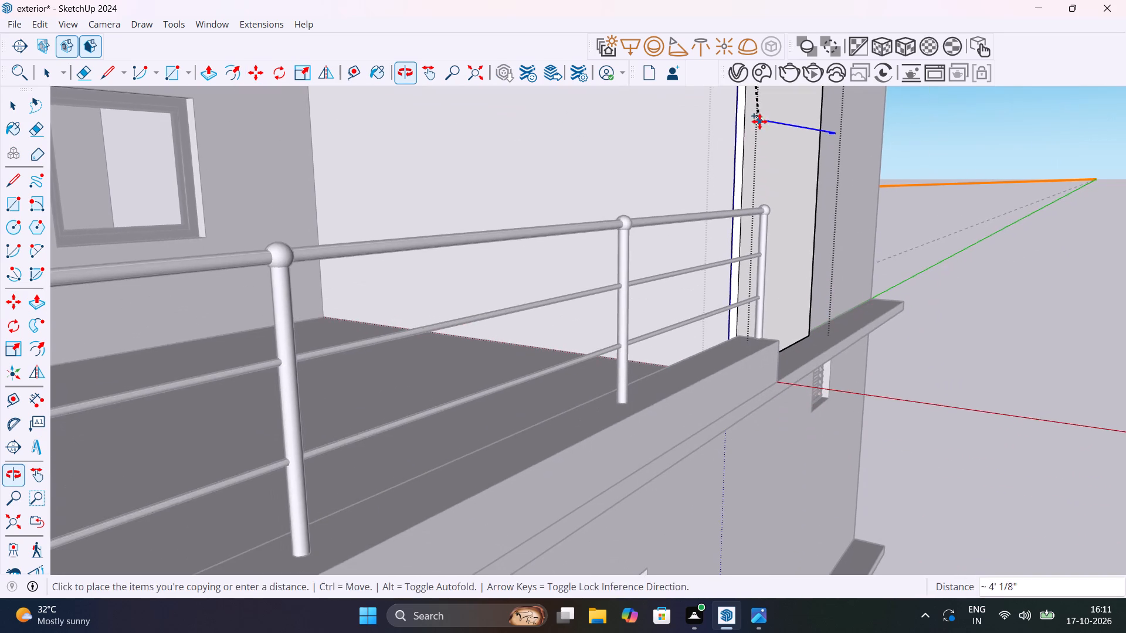
pyautogui.moveTo(738, 278); pyautogui.dragTo(751, 368, button='middle')
pyautogui.scroll(6, 762, 441)
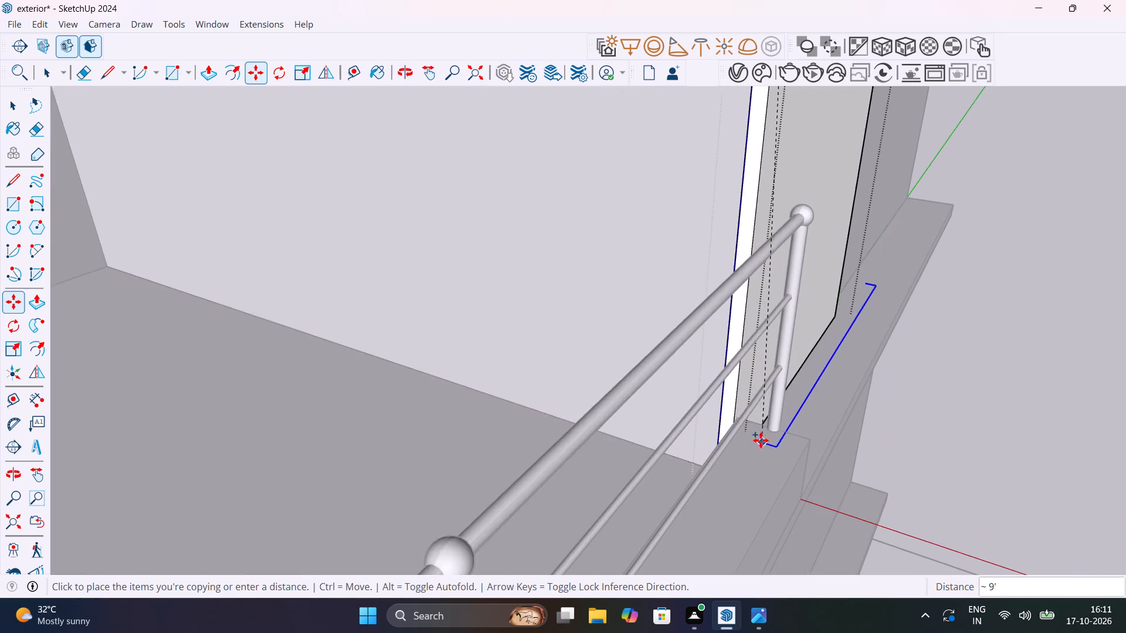
pyautogui.scroll(2, 761, 440)
pyautogui.moveTo(746, 415); pyautogui.dragTo(506, 307, button='middle')
pyautogui.moveTo(651, 450); pyautogui.dragTo(679, 517, button='middle')
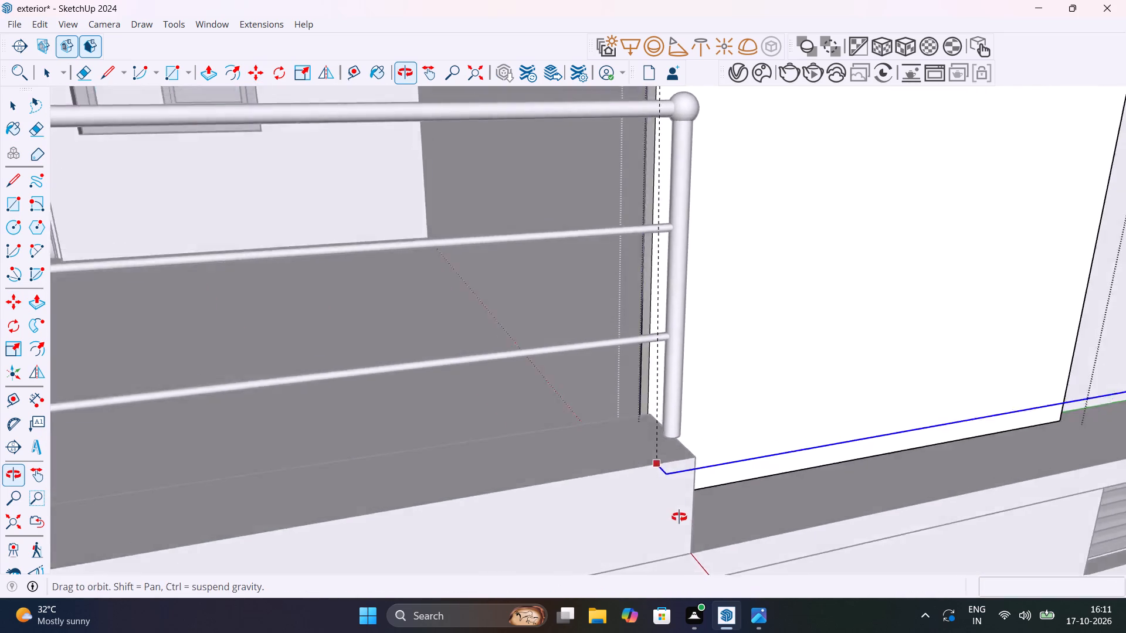
pyautogui.moveTo(679, 517); pyautogui.dragTo(748, 552, button='middle')
pyautogui.moveTo(575, 437); pyautogui.dragTo(775, 529, button='middle')
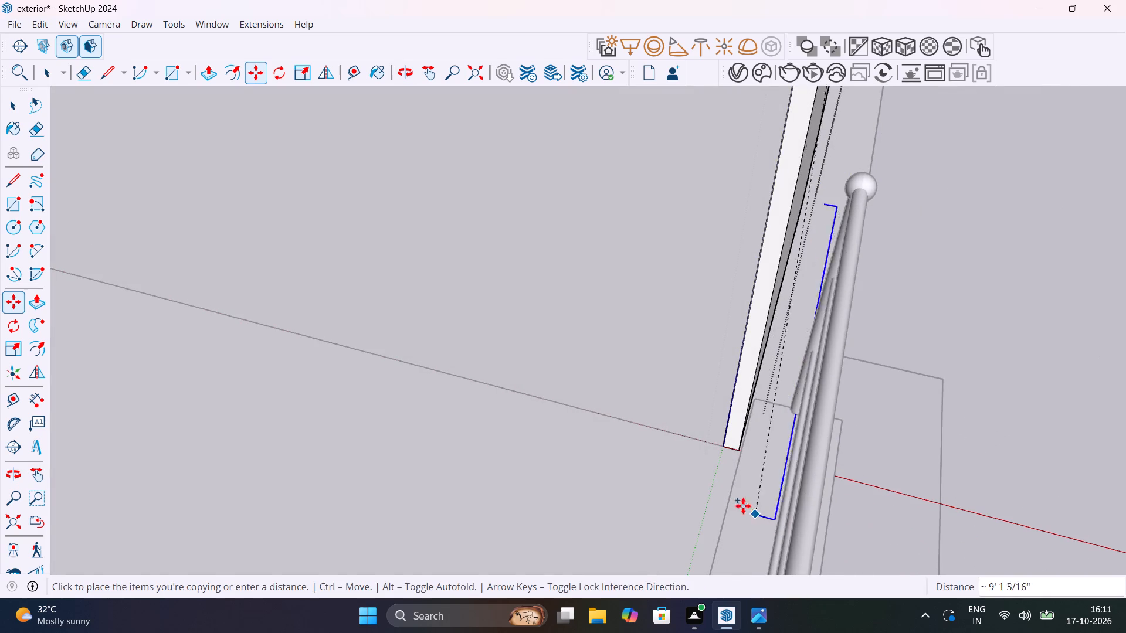
pyautogui.scroll(12, 723, 486)
pyautogui.scroll(6, 741, 398)
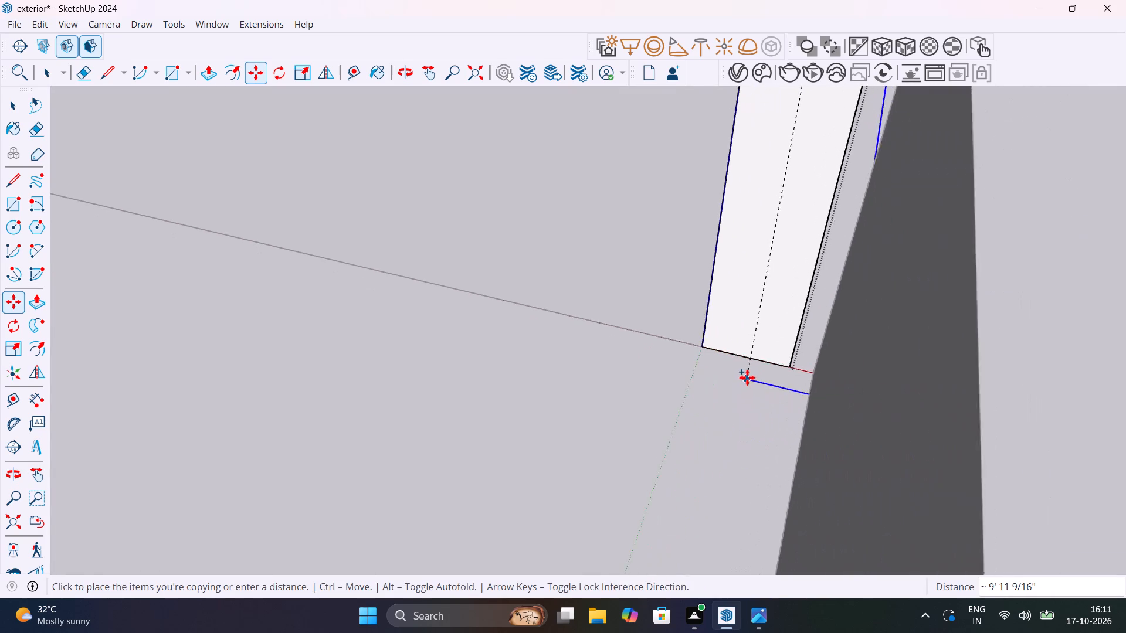
pyautogui.scroll(6, 747, 377)
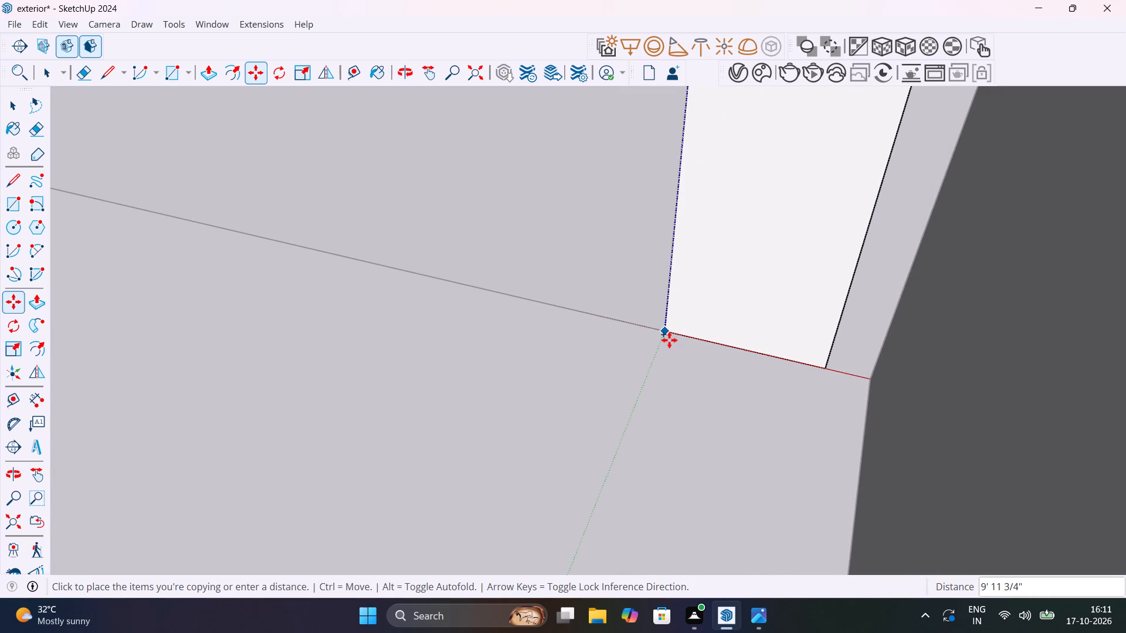
pyautogui.click(669, 337)
# Copy the edge lines at the raised panel's bottom up about 5/16".
pyautogui.click(669, 337)
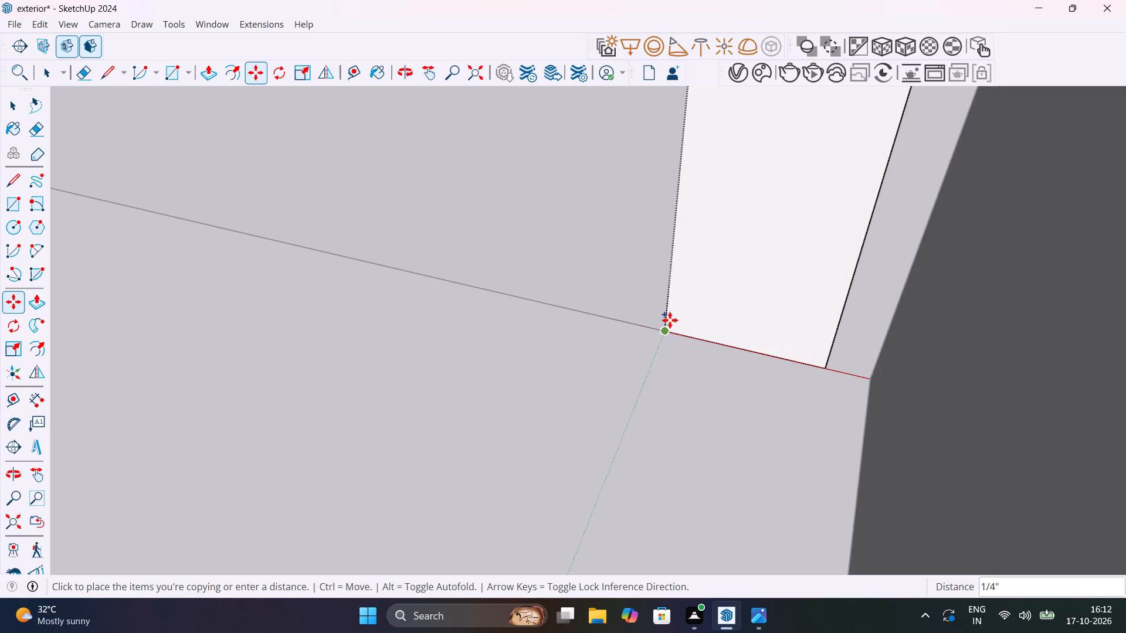
pyautogui.click(666, 317)
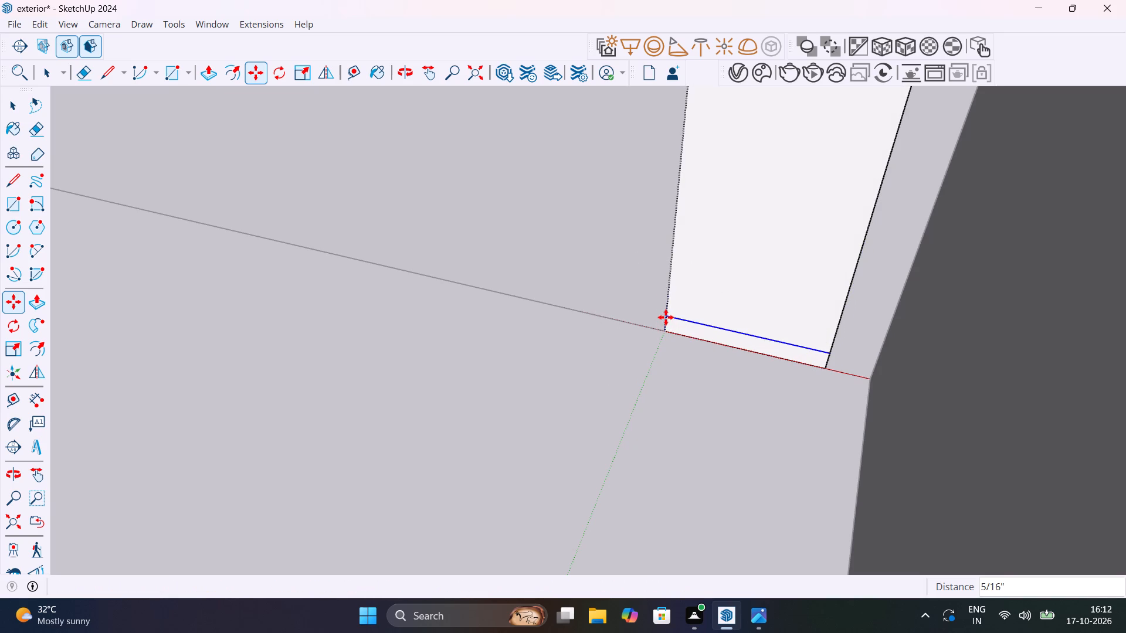
# Select the copied lines near the panel's top on the front face and both thin sides, and copy them down 8 mm.
pyautogui.scroll(-4, 666, 317)
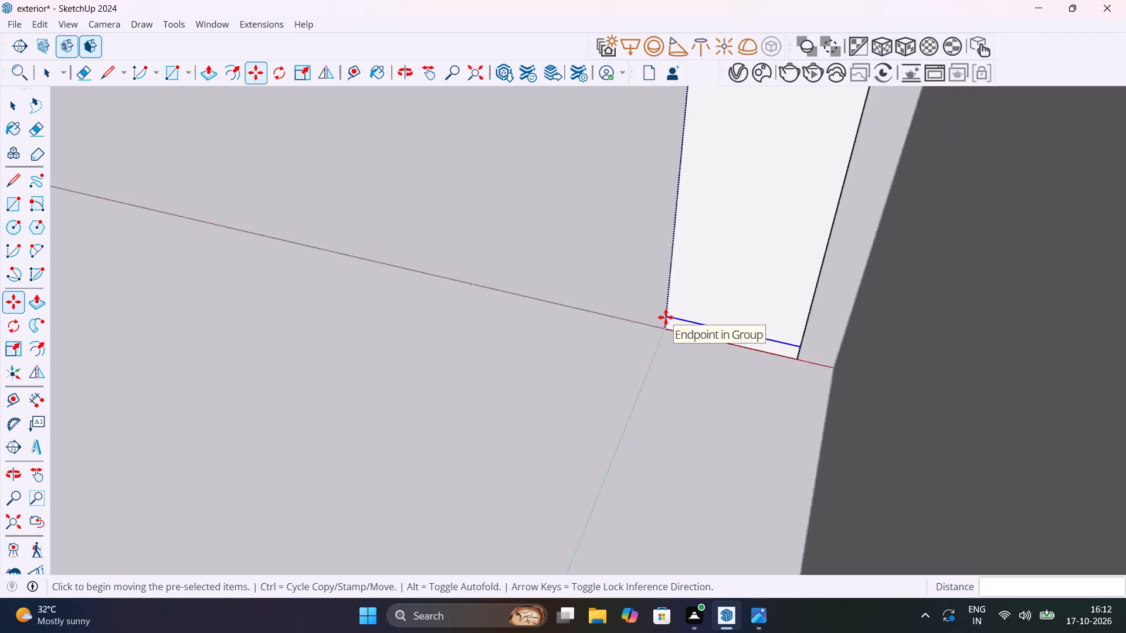
pyautogui.scroll(-17, 666, 317)
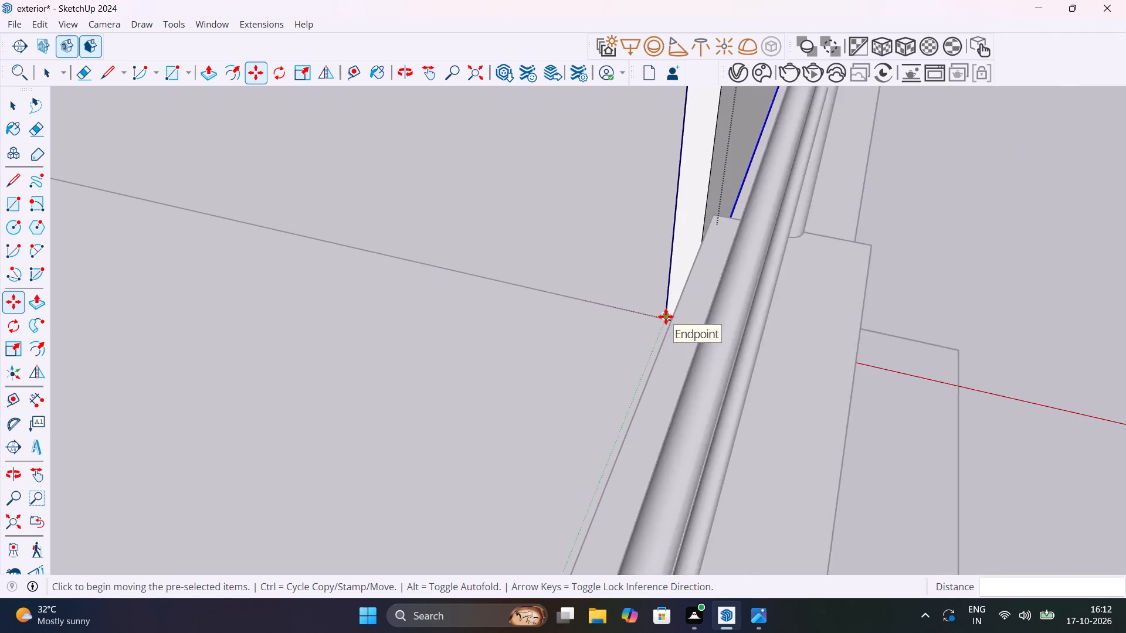
pyautogui.scroll(-19, 666, 316)
pyautogui.scroll(-5, 666, 316)
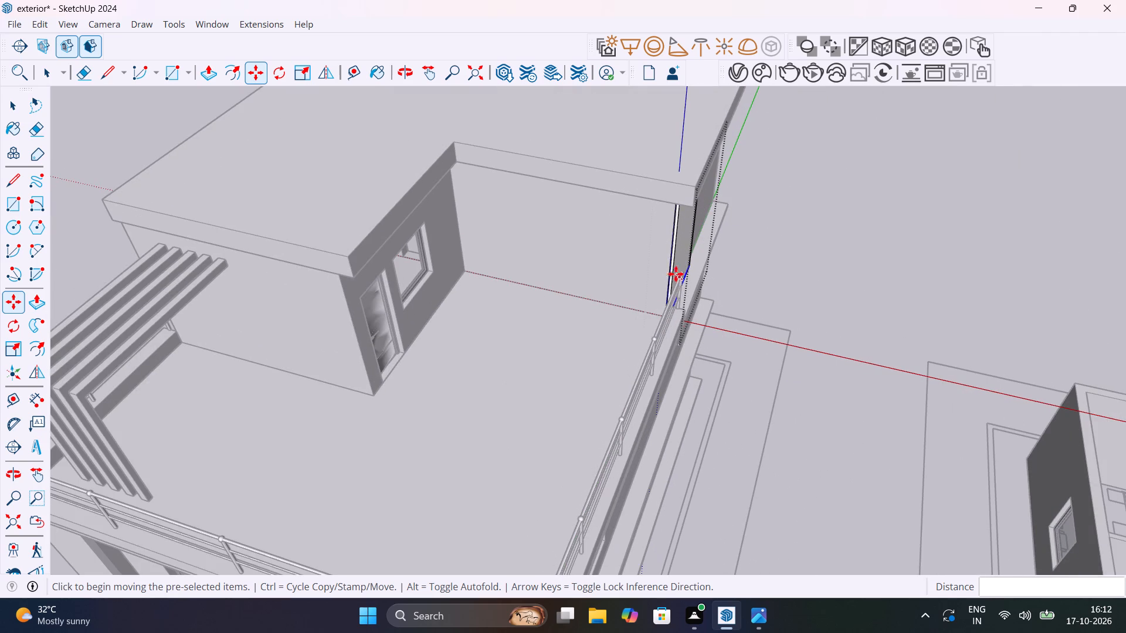
pyautogui.scroll(11, 684, 261)
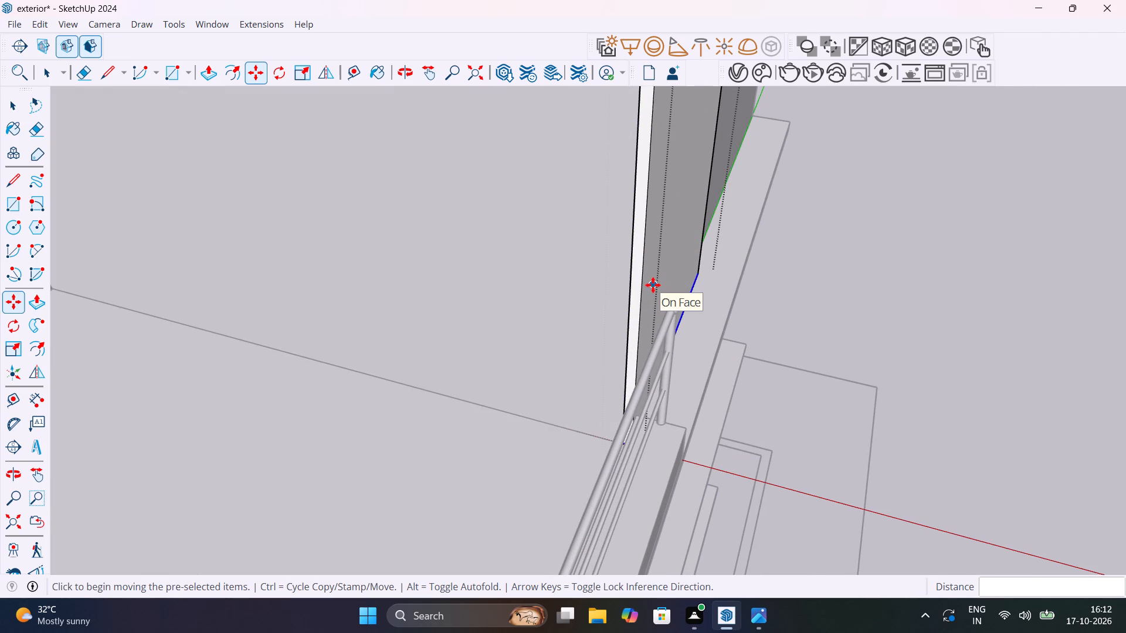
pyautogui.press('space')
pyautogui.keyDown('shift'); pyautogui.scroll(1, 647, 263); pyautogui.keyUp('shift')
pyautogui.keyDown('shift'); pyautogui.moveTo(647, 263); pyautogui.dragTo(670, 363, button='middle'); pyautogui.keyUp('shift')
pyautogui.middleClick(669, 362)
pyautogui.scroll(-7, 664, 249)
pyautogui.scroll(15, 676, 163)
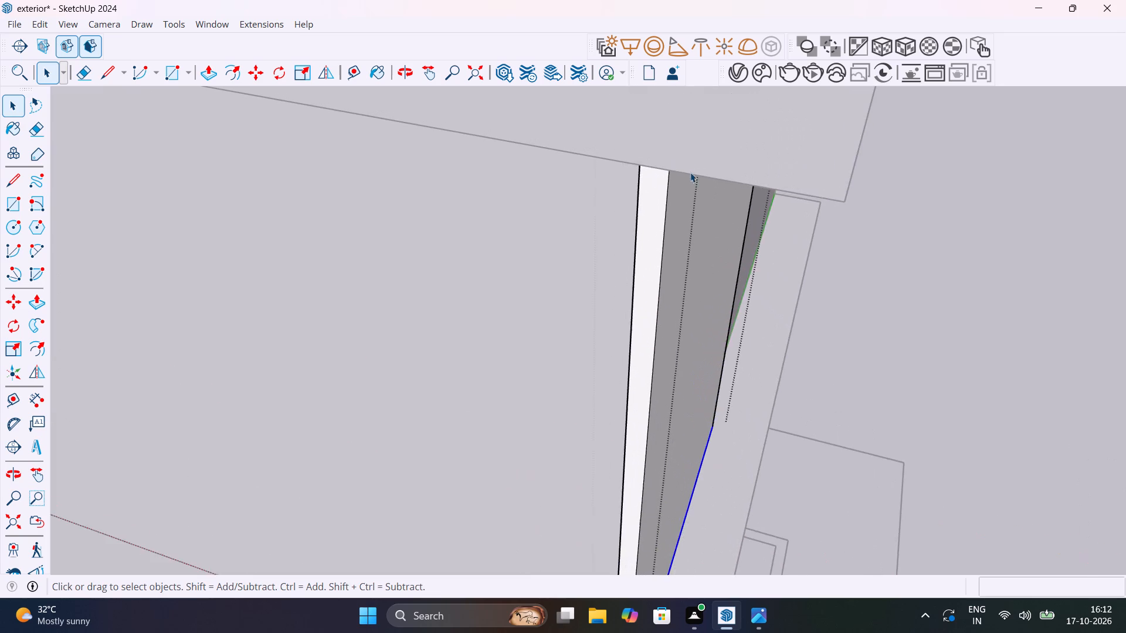
pyautogui.moveTo(691, 172); pyautogui.dragTo(716, 15, button='middle')
pyautogui.scroll(8, 640, 178)
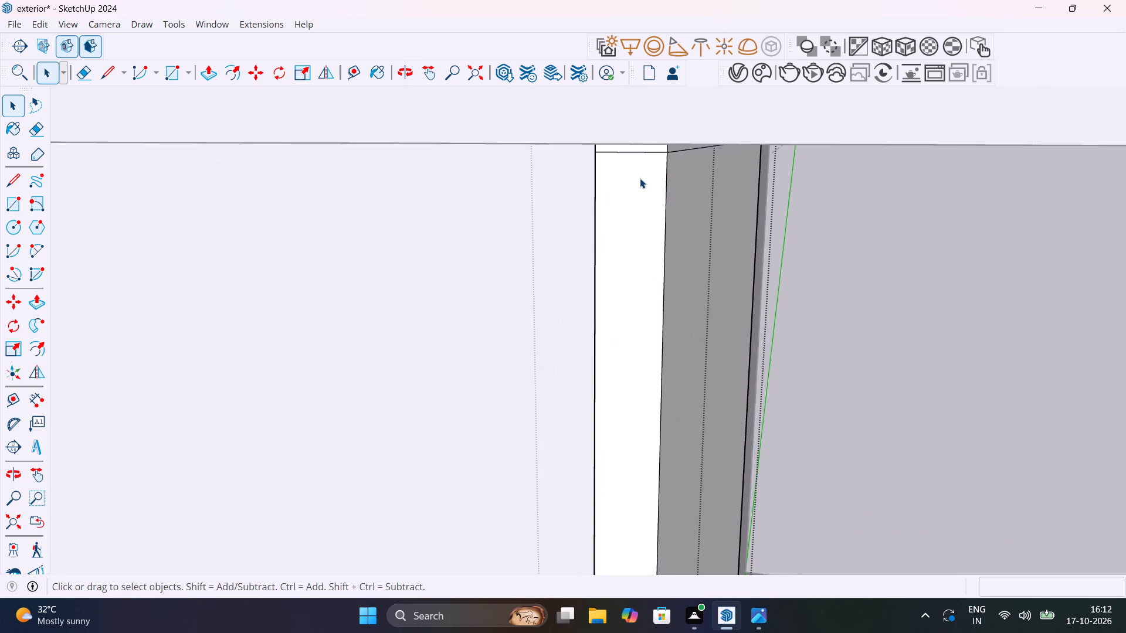
pyautogui.scroll(1, 640, 178)
pyautogui.click(653, 149)
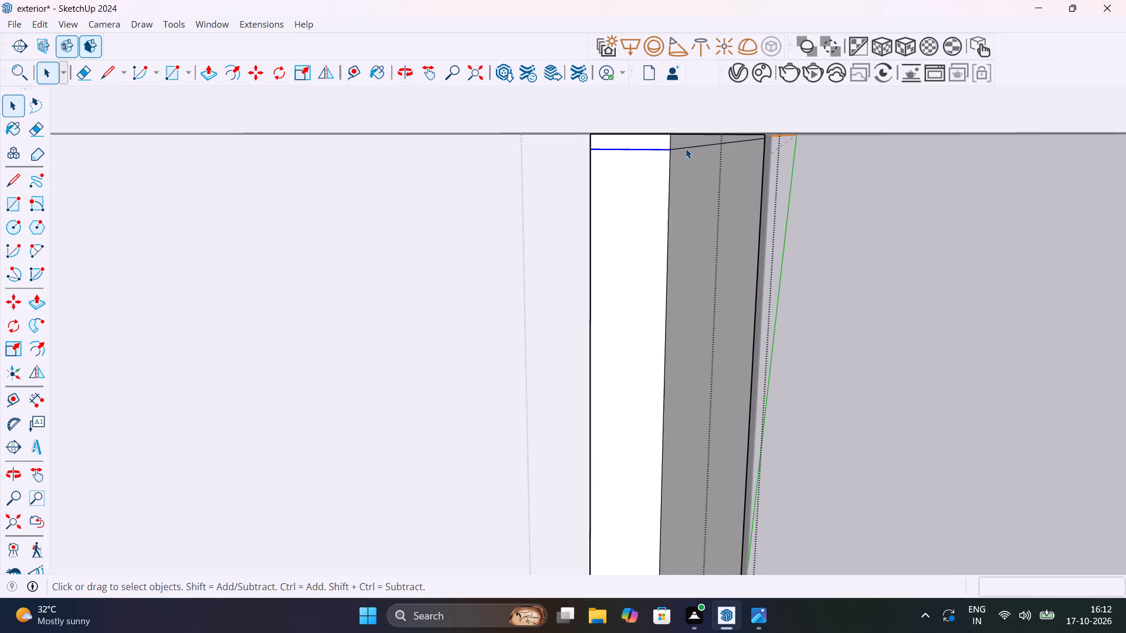
pyautogui.keyDown('shift'); pyautogui.click(686, 148); pyautogui.keyUp('shift')
pyautogui.moveTo(703, 167); pyautogui.dragTo(489, 158, button='middle')
pyautogui.scroll(-20, 611, 178)
pyautogui.scroll(-2, 611, 178)
pyautogui.moveTo(749, 189); pyautogui.dragTo(426, 191, button='middle')
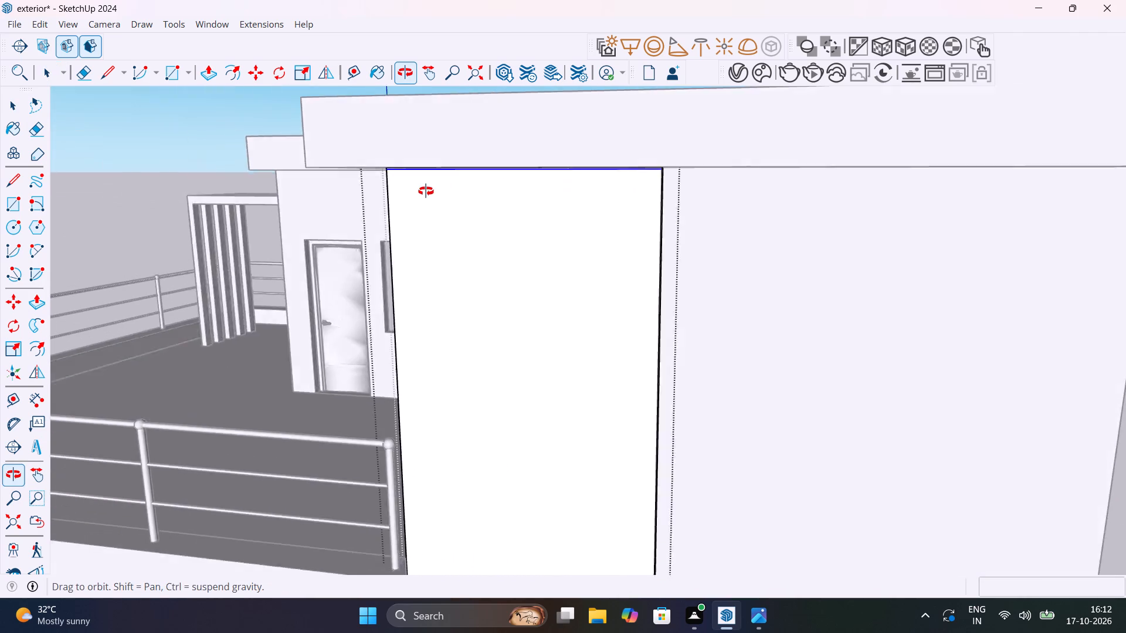
pyautogui.moveTo(426, 191); pyautogui.dragTo(423, 191, button='middle')
pyautogui.scroll(19, 602, 181)
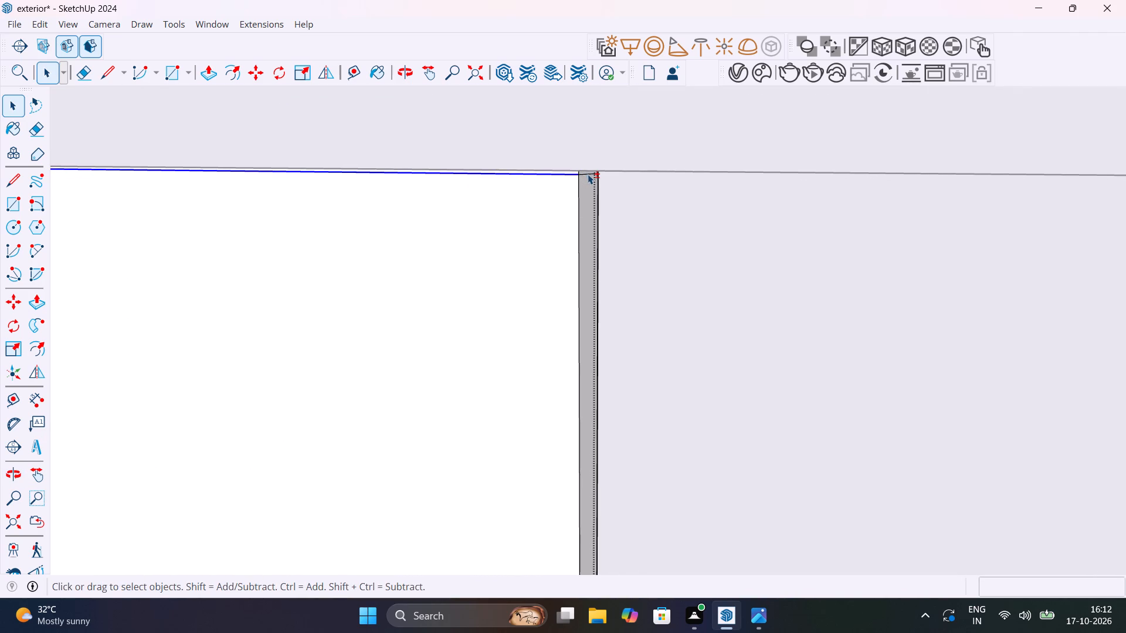
pyautogui.keyDown('shift'); pyautogui.click(588, 174); pyautogui.keyUp('shift')
pyautogui.scroll(-20, 597, 181)
pyautogui.scroll(-2, 597, 181)
pyautogui.scroll(-1, 378, 227)
pyautogui.moveTo(380, 228); pyautogui.dragTo(667, 249, button='middle')
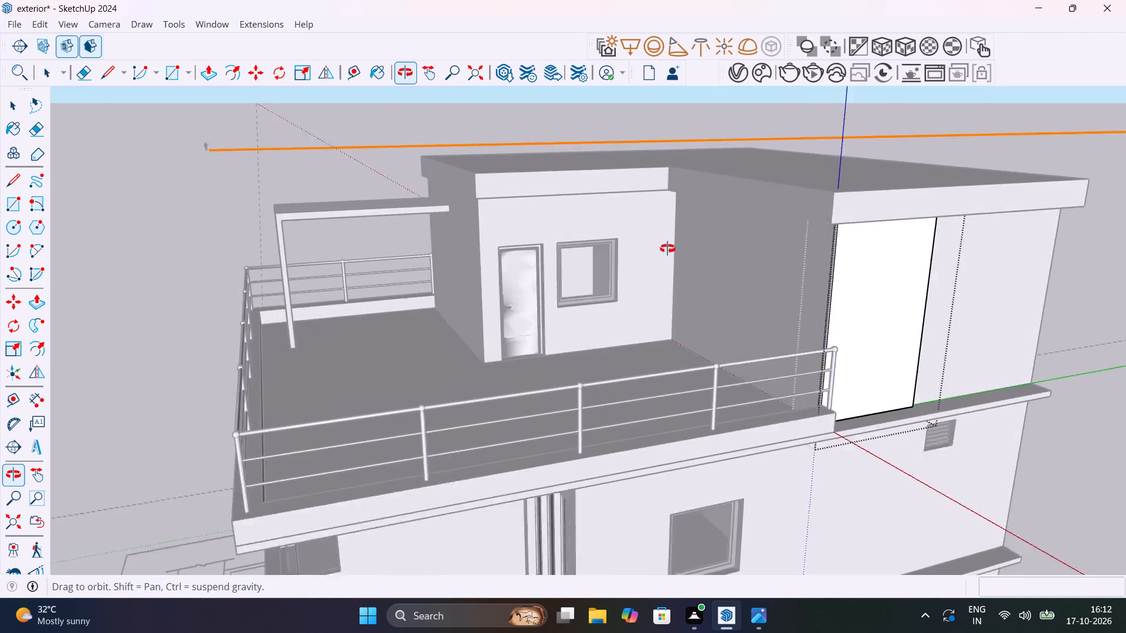
pyautogui.moveTo(667, 249); pyautogui.dragTo(532, 295, button='middle')
pyautogui.scroll(8, 666, 281)
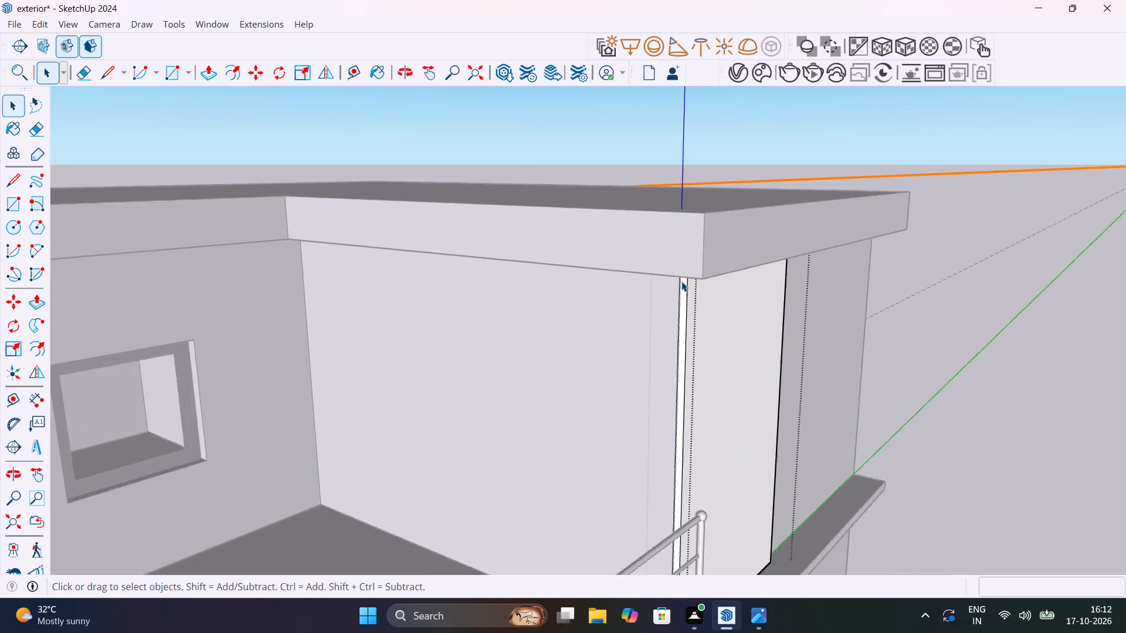
pyautogui.scroll(7, 681, 281)
pyautogui.moveTo(701, 284); pyautogui.dragTo(718, 226, button='middle')
pyautogui.scroll(11, 718, 226)
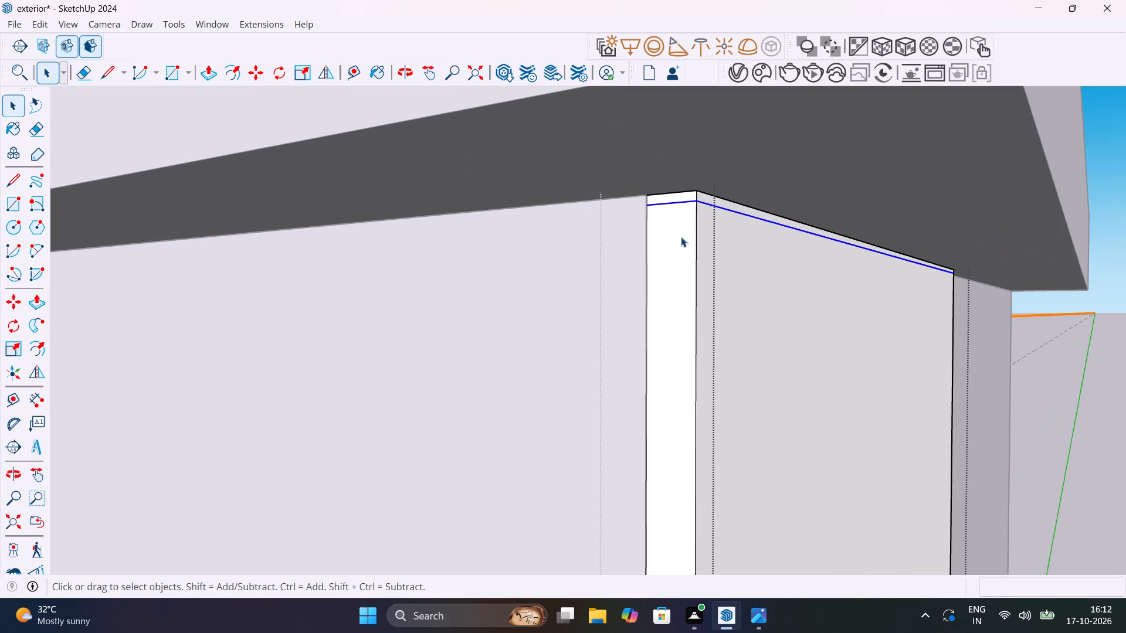
pyautogui.press('m')
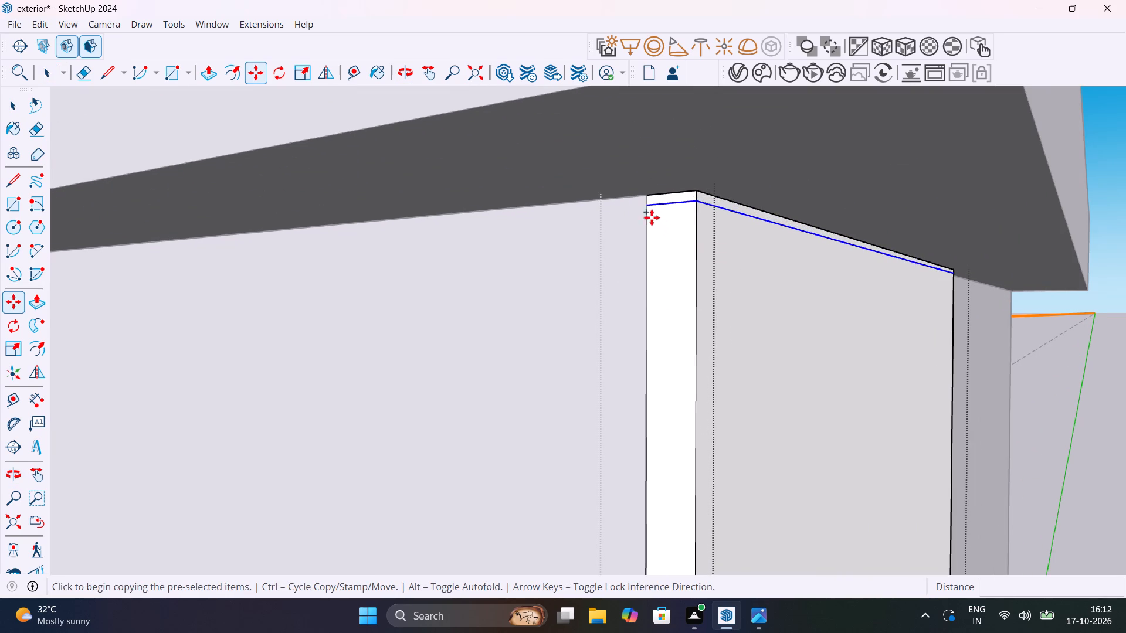
pyautogui.click(649, 210)
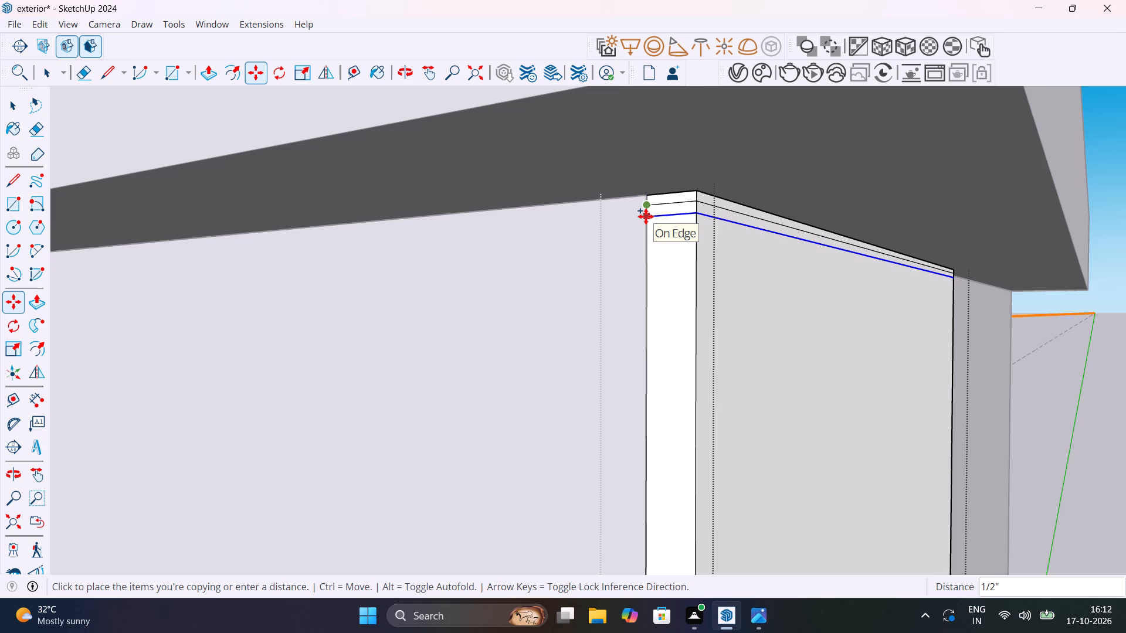
pyautogui.write('1"')
pyautogui.press('Return')
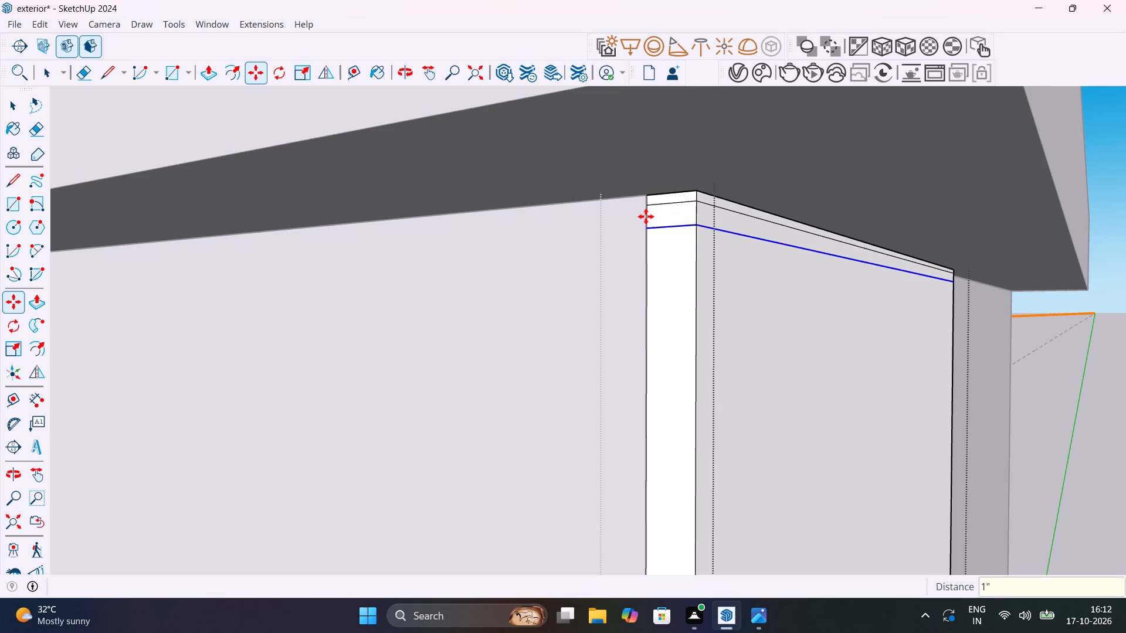
pyautogui.write('8mm')
pyautogui.press('Return')
# Select both groove lines near the raised panel's top on the front face and both thin sides, and copy them down about 9' 10 15/16".
pyautogui.press('space')
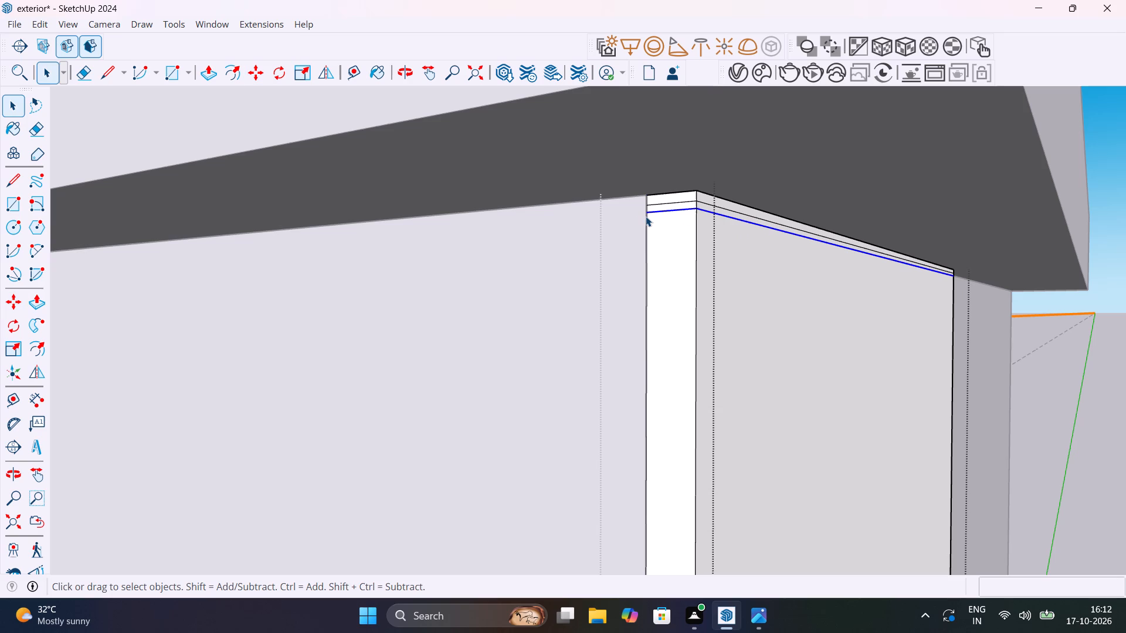
pyautogui.click(660, 205)
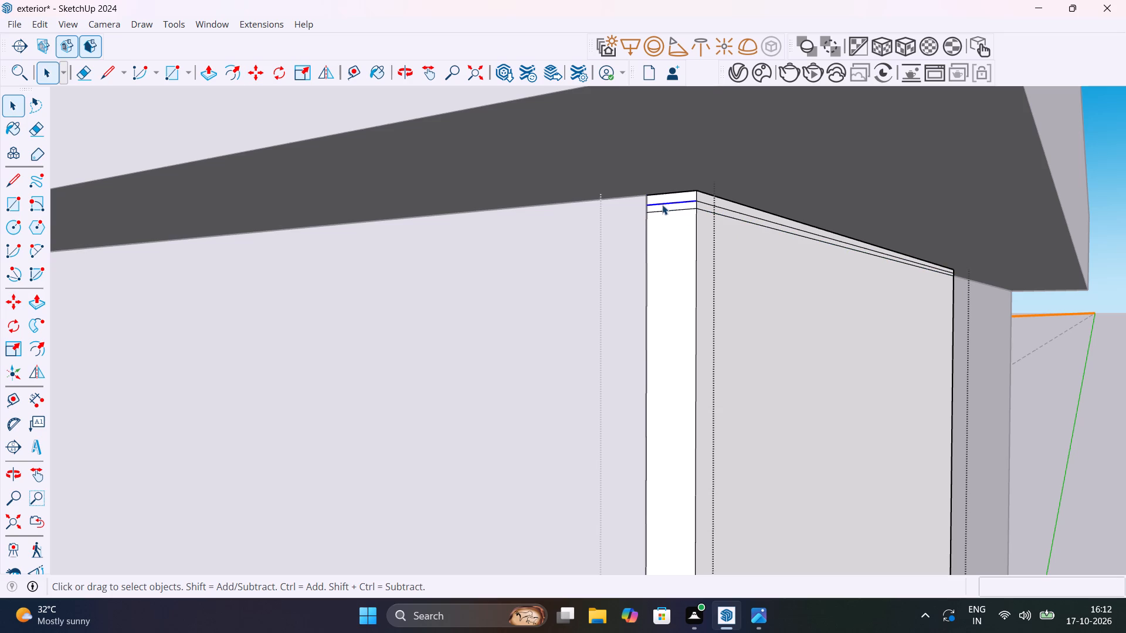
pyautogui.keyDown('shift'); pyautogui.click(702, 202); pyautogui.keyUp('shift')
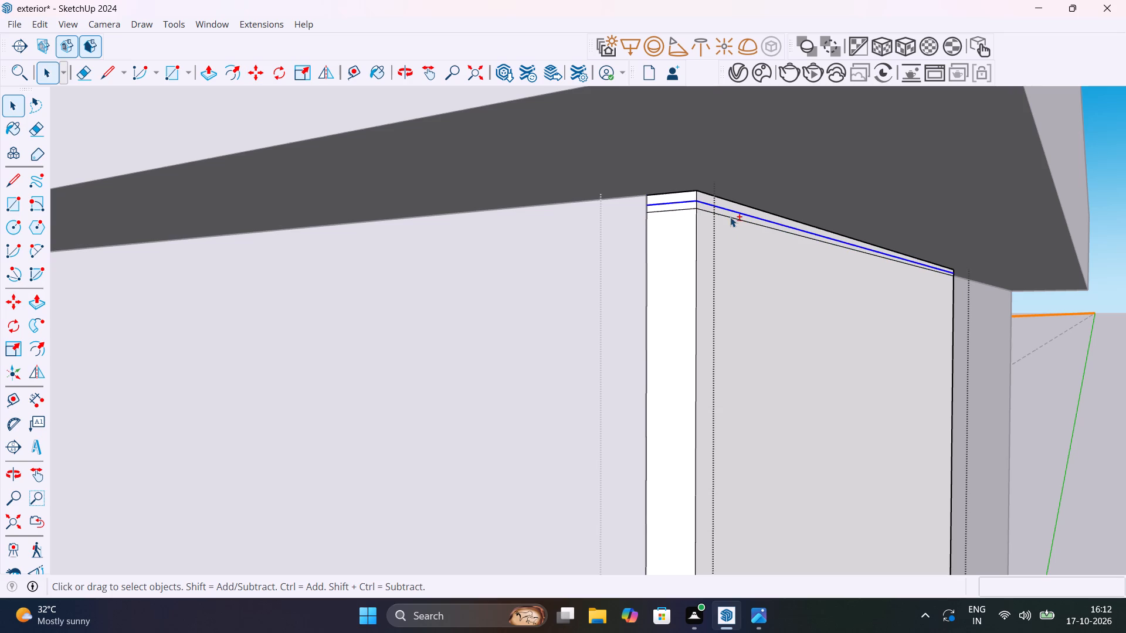
pyautogui.keyDown('shift'); pyautogui.click(688, 210); pyautogui.keyUp('shift')
pyautogui.keyDown('shift'); pyautogui.click(706, 209); pyautogui.keyUp('shift')
pyautogui.scroll(-10, 722, 246)
pyautogui.moveTo(807, 281); pyautogui.dragTo(764, 273, button='middle')
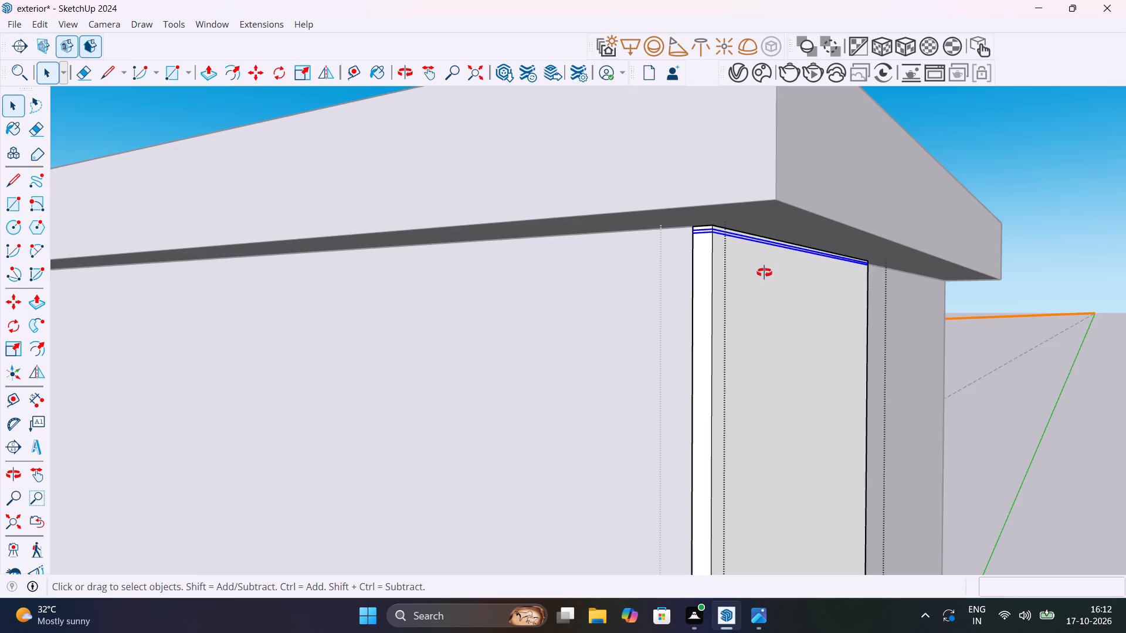
pyautogui.moveTo(764, 273); pyautogui.dragTo(349, 274, button='middle')
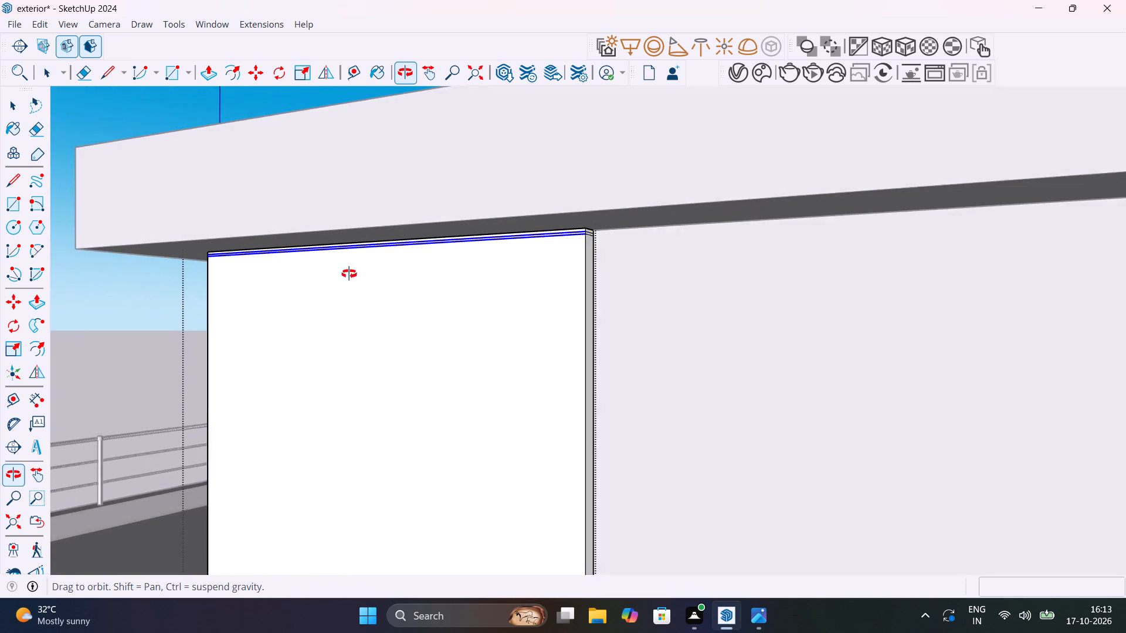
pyautogui.moveTo(349, 274); pyautogui.dragTo(314, 272, button='middle')
pyautogui.scroll(15, 502, 246)
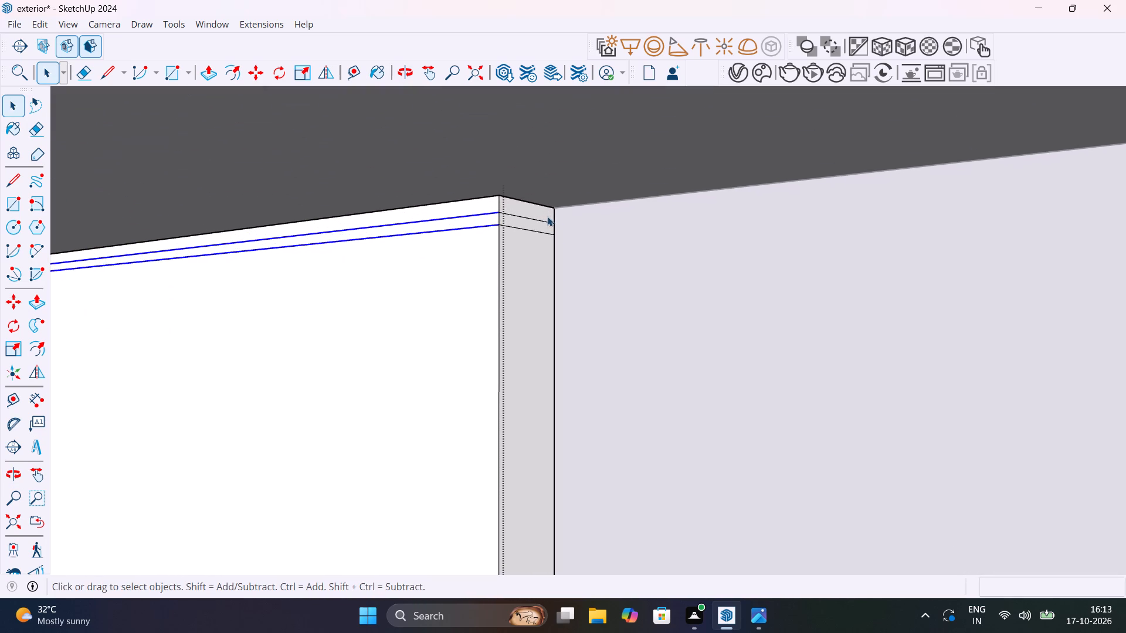
pyautogui.keyDown('shift'); pyautogui.click(535, 219); pyautogui.keyUp('shift')
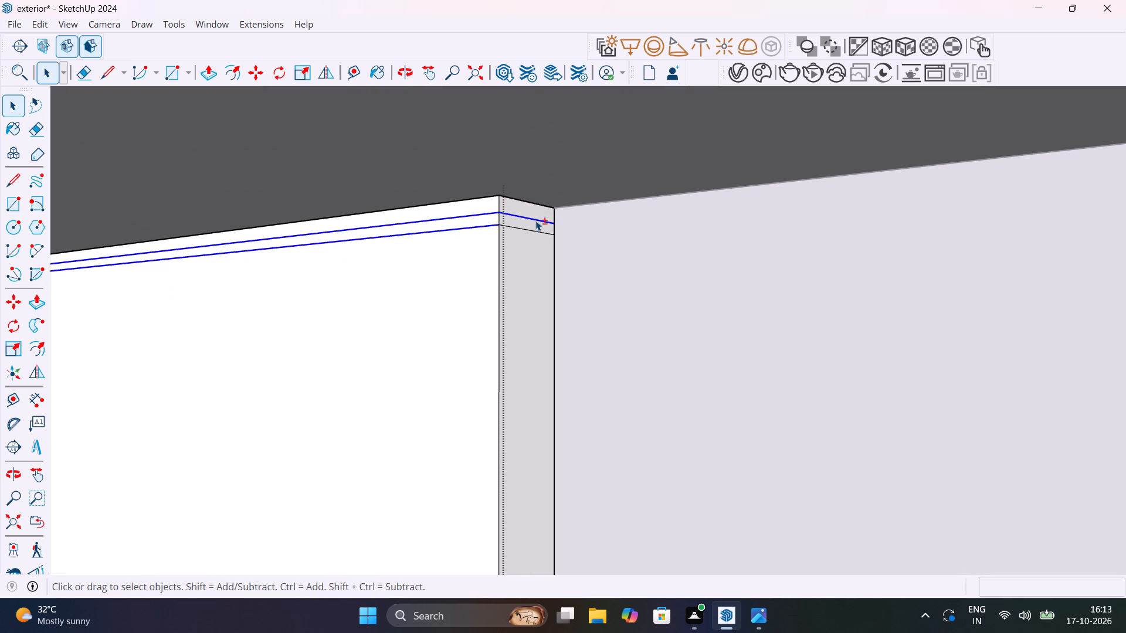
pyautogui.keyDown('shift'); pyautogui.click(539, 232); pyautogui.keyUp('shift')
pyautogui.scroll(-20, 517, 234)
pyautogui.scroll(-4, 517, 234)
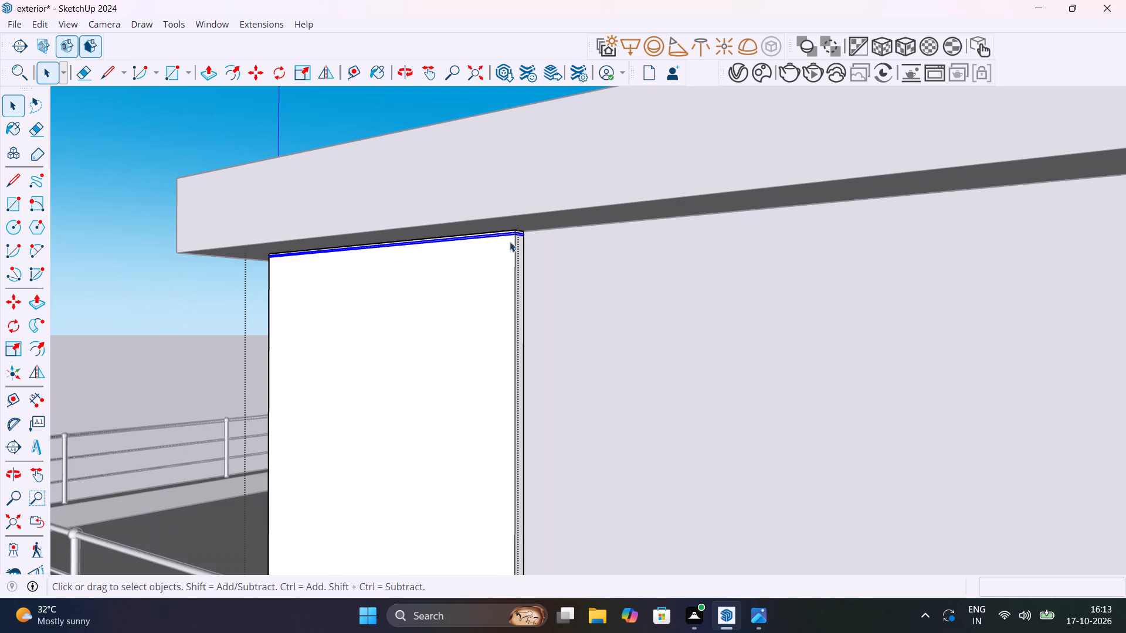
pyautogui.scroll(-1, 345, 313)
pyautogui.moveTo(345, 313); pyautogui.dragTo(784, 330, button='middle')
pyautogui.moveTo(475, 304); pyautogui.dragTo(632, 315, button='middle')
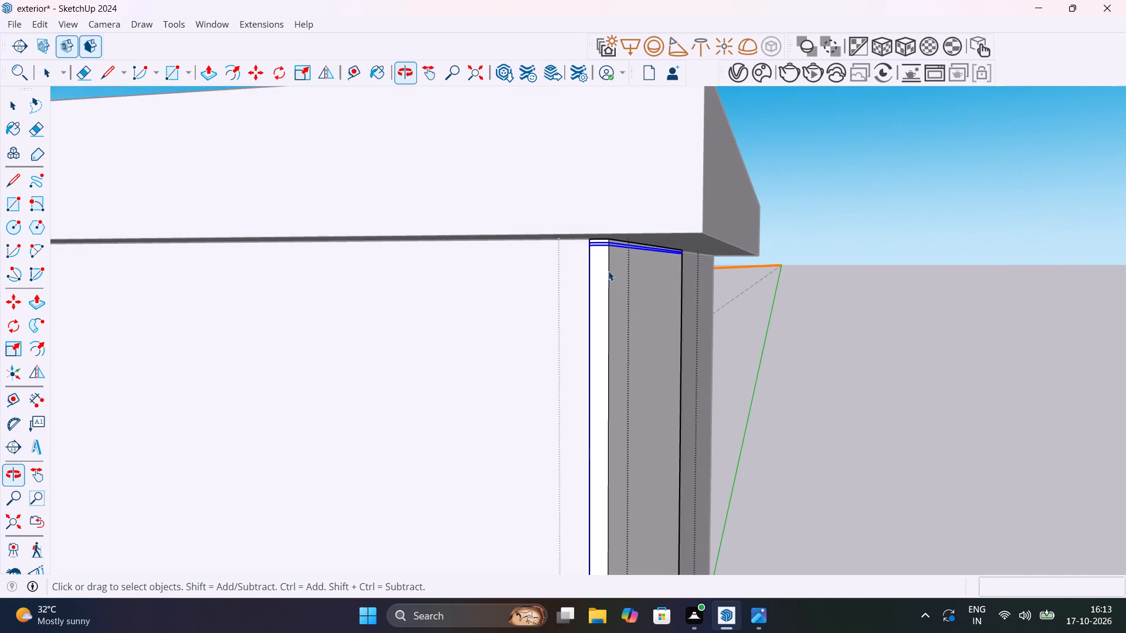
pyautogui.scroll(20, 591, 258)
pyautogui.press('m')
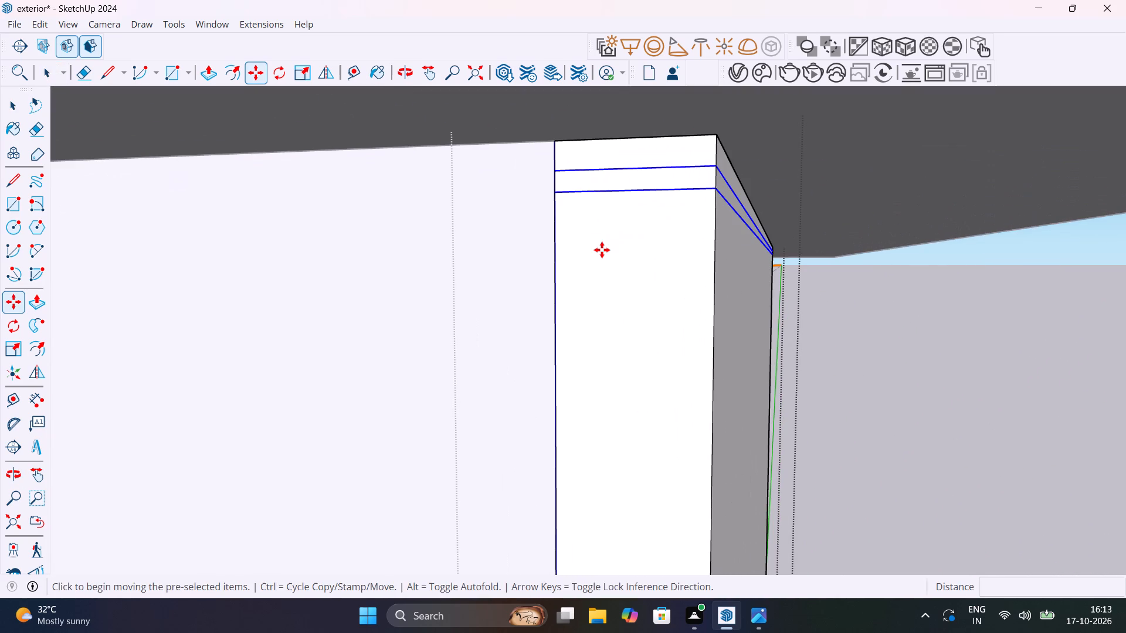
pyautogui.click(553, 195)
pyautogui.scroll(-20, 565, 253)
pyautogui.scroll(-4, 565, 253)
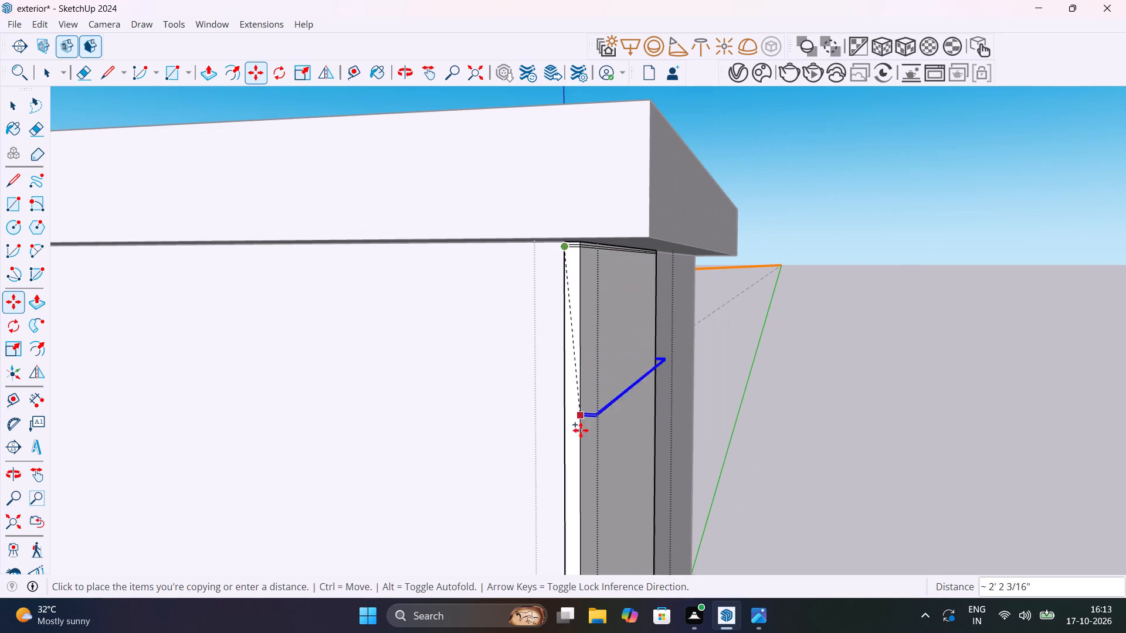
pyautogui.moveTo(578, 470); pyautogui.dragTo(673, 46, button='middle')
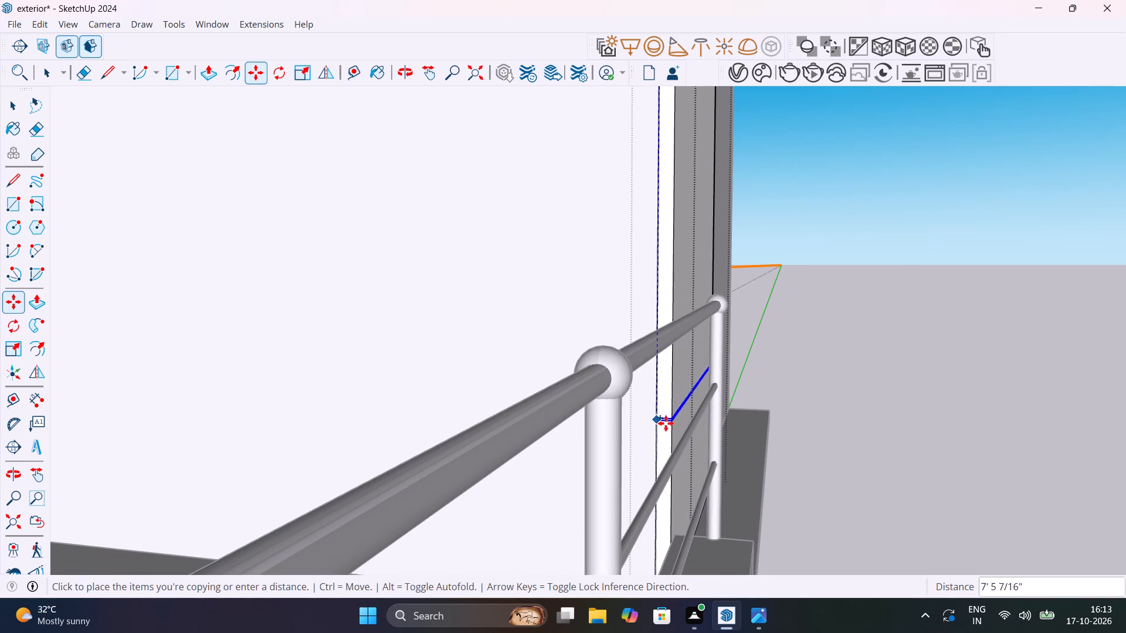
pyautogui.moveTo(670, 426); pyautogui.dragTo(741, 462, button='middle')
pyautogui.scroll(5, 731, 534)
pyautogui.keyDown('shift'); pyautogui.moveTo(739, 565); pyautogui.dragTo(611, 377, button='middle'); pyautogui.keyUp('shift')
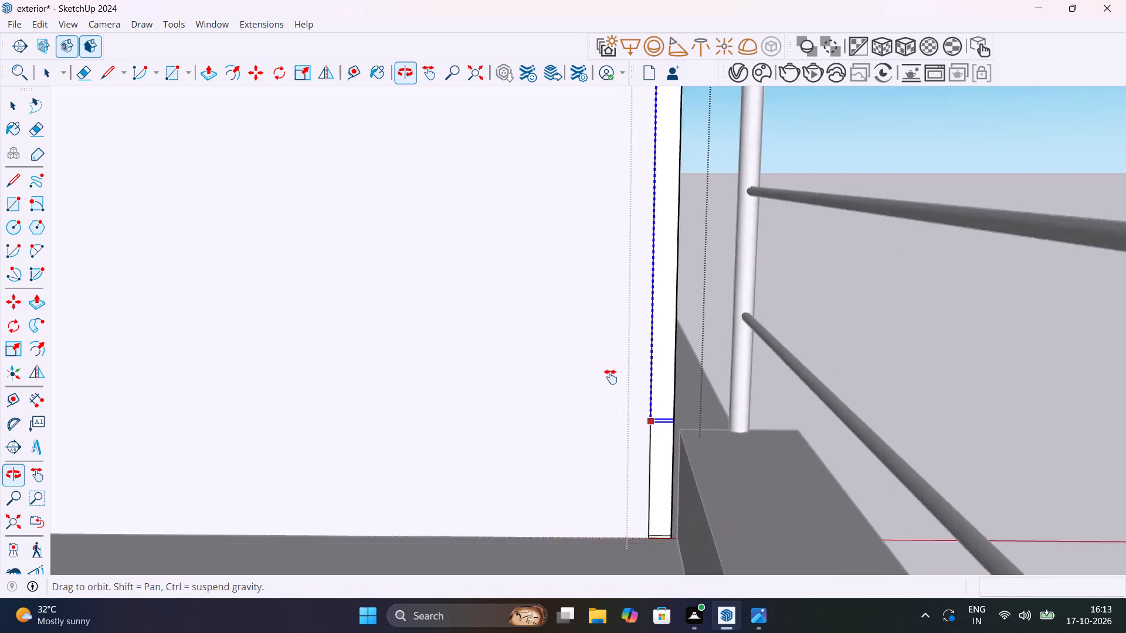
pyautogui.keyDown('shift'); pyautogui.moveTo(611, 377); pyautogui.dragTo(563, 306, button='middle'); pyautogui.keyUp('shift')
pyautogui.scroll(15, 562, 402)
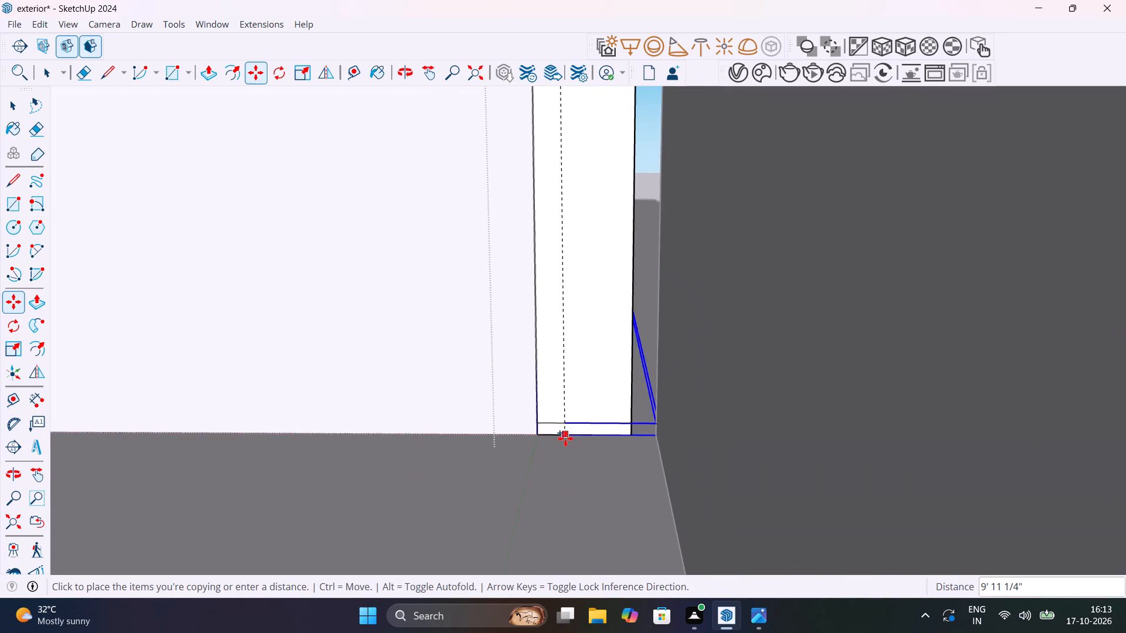
pyautogui.scroll(2, 565, 438)
pyautogui.click(529, 416)
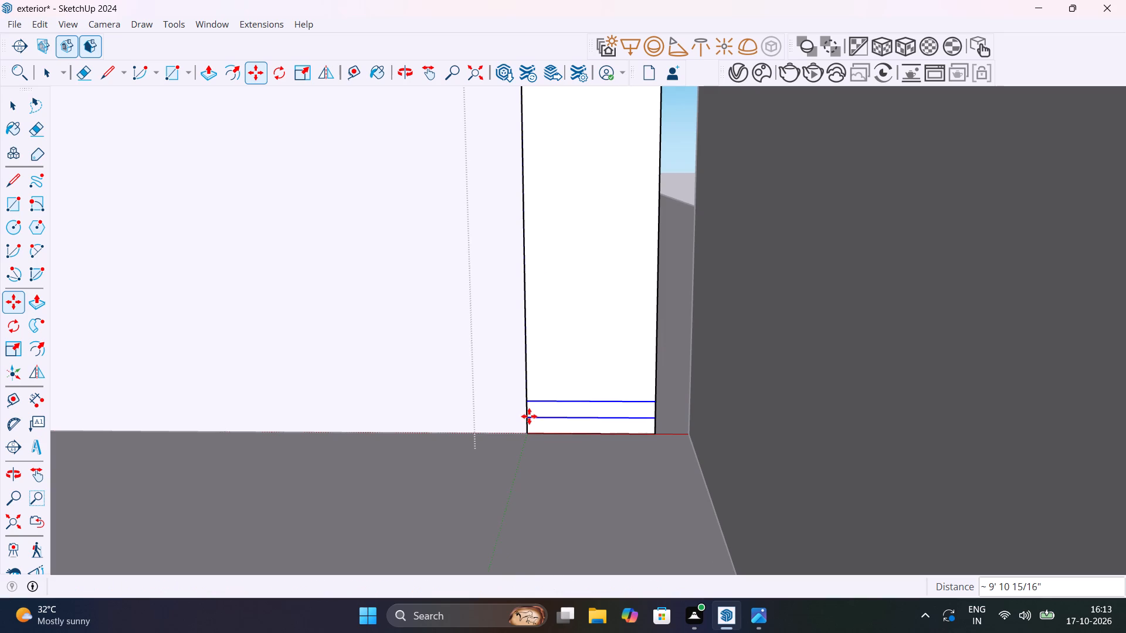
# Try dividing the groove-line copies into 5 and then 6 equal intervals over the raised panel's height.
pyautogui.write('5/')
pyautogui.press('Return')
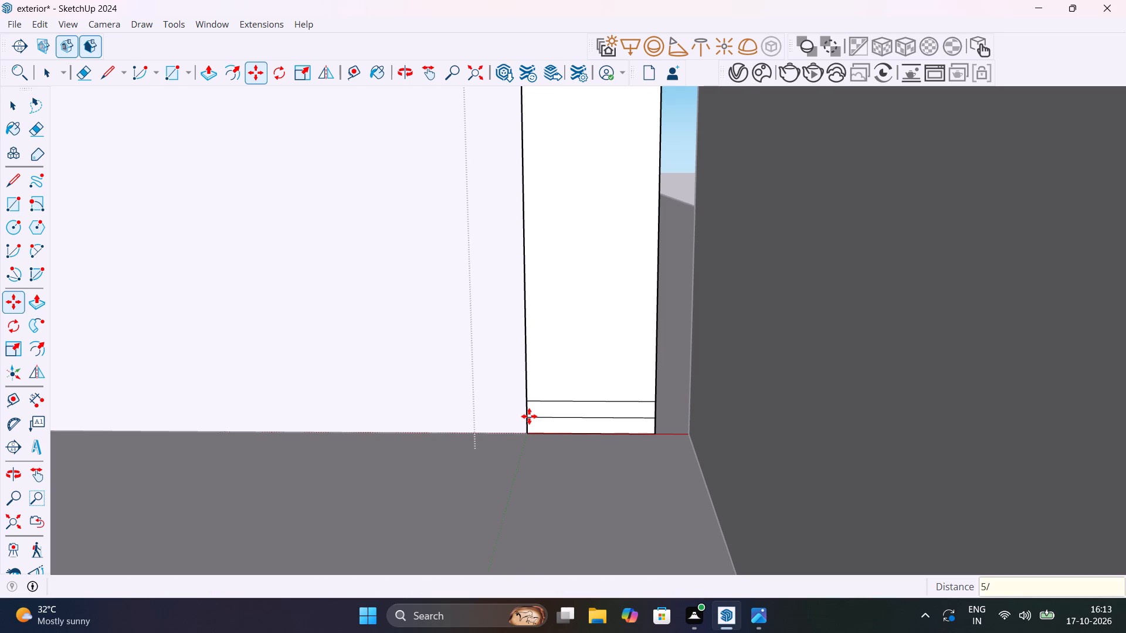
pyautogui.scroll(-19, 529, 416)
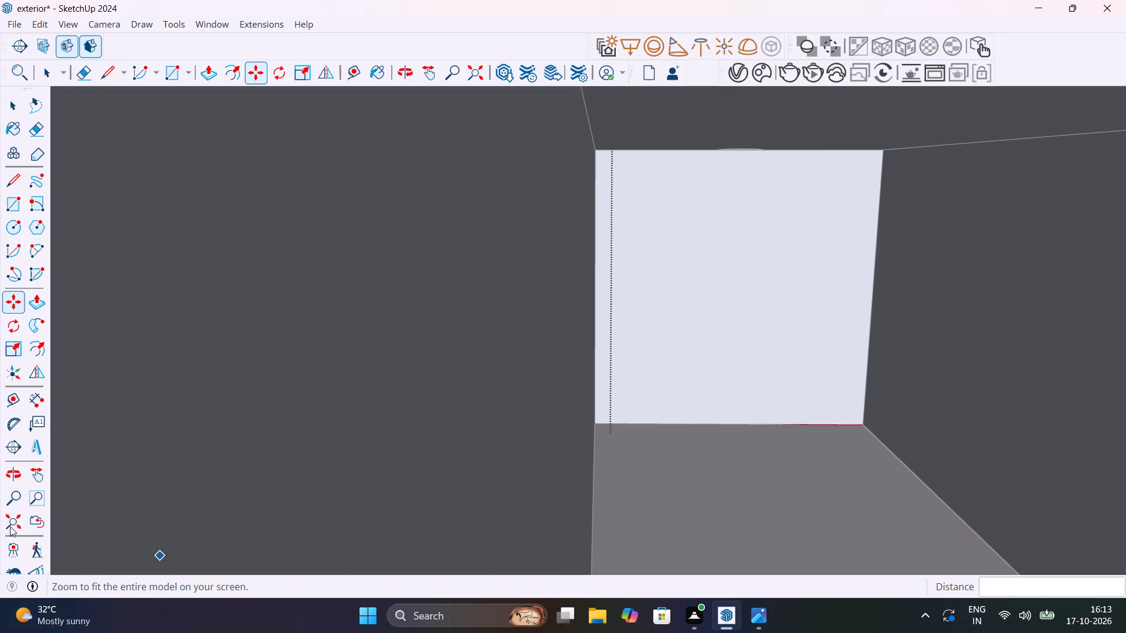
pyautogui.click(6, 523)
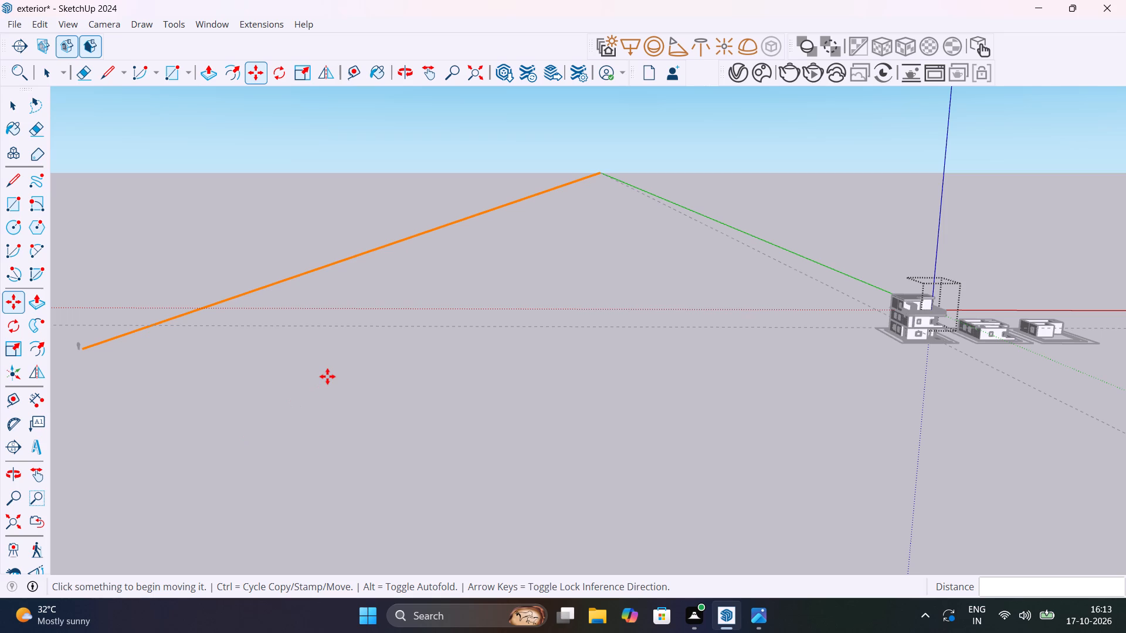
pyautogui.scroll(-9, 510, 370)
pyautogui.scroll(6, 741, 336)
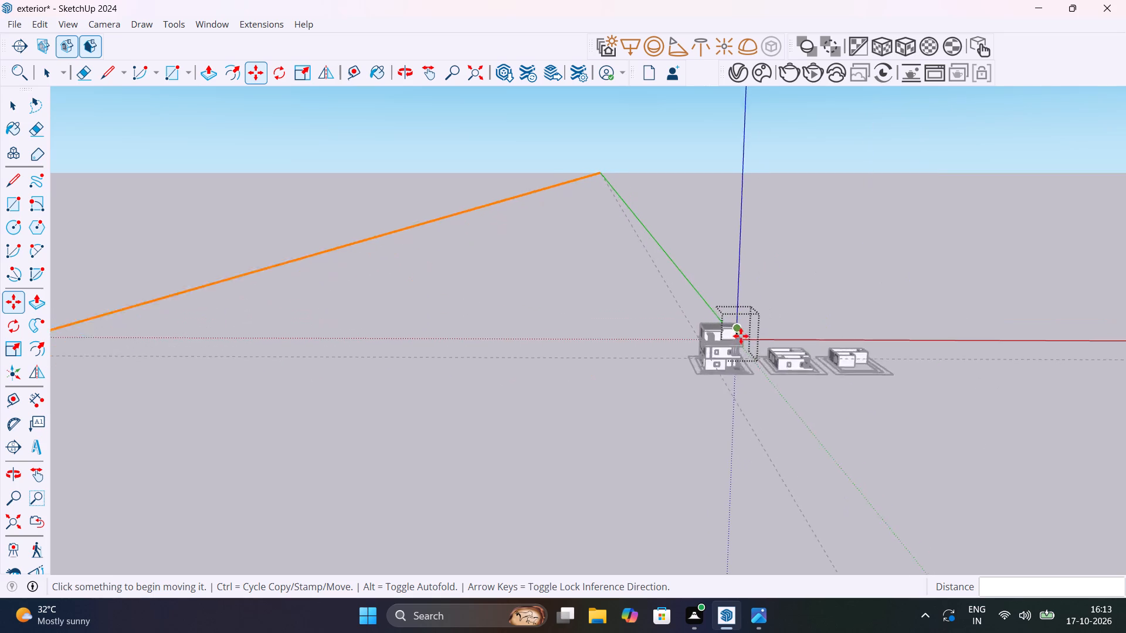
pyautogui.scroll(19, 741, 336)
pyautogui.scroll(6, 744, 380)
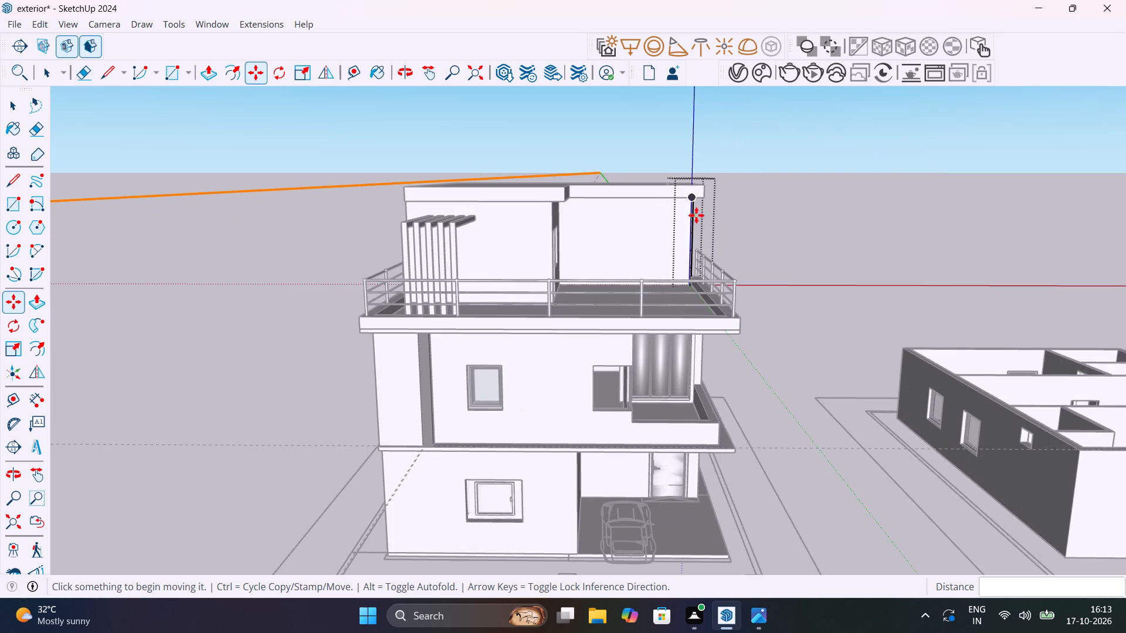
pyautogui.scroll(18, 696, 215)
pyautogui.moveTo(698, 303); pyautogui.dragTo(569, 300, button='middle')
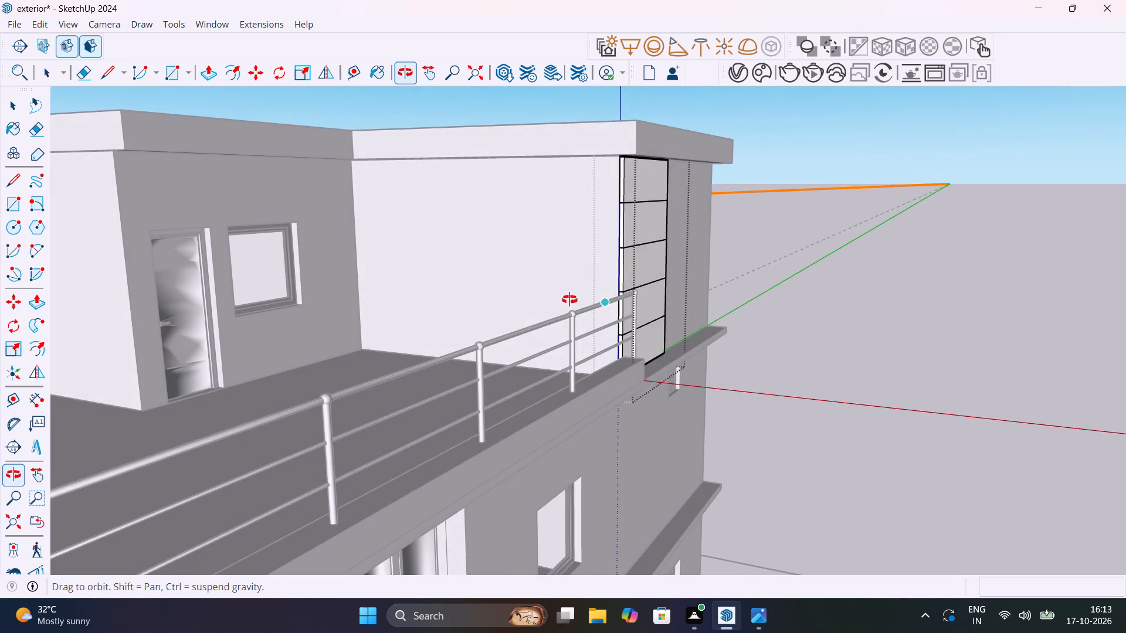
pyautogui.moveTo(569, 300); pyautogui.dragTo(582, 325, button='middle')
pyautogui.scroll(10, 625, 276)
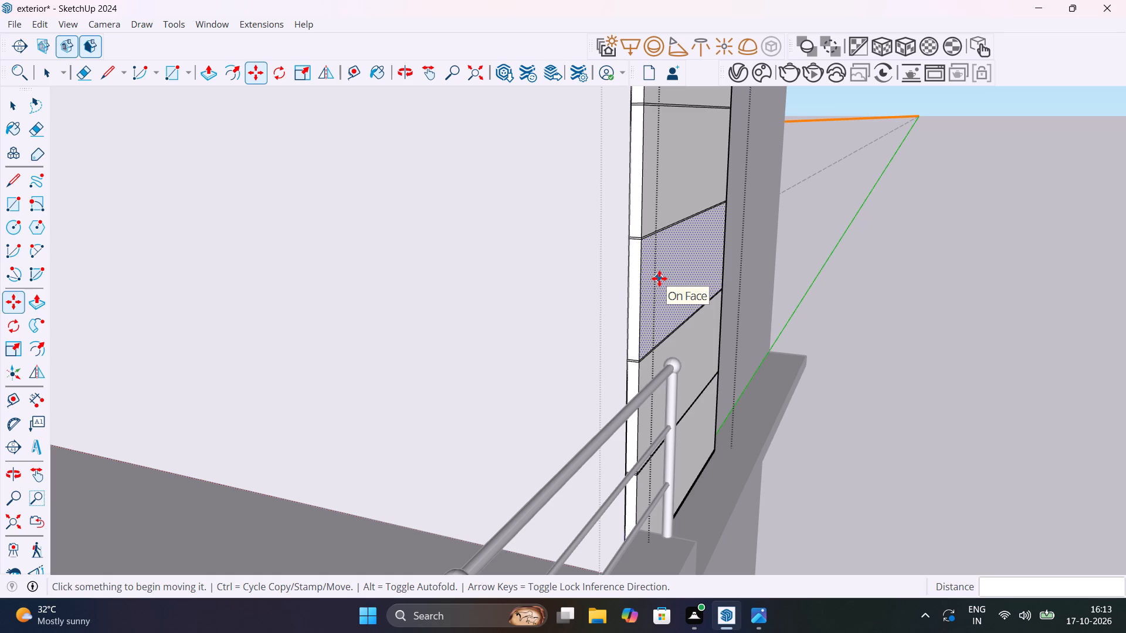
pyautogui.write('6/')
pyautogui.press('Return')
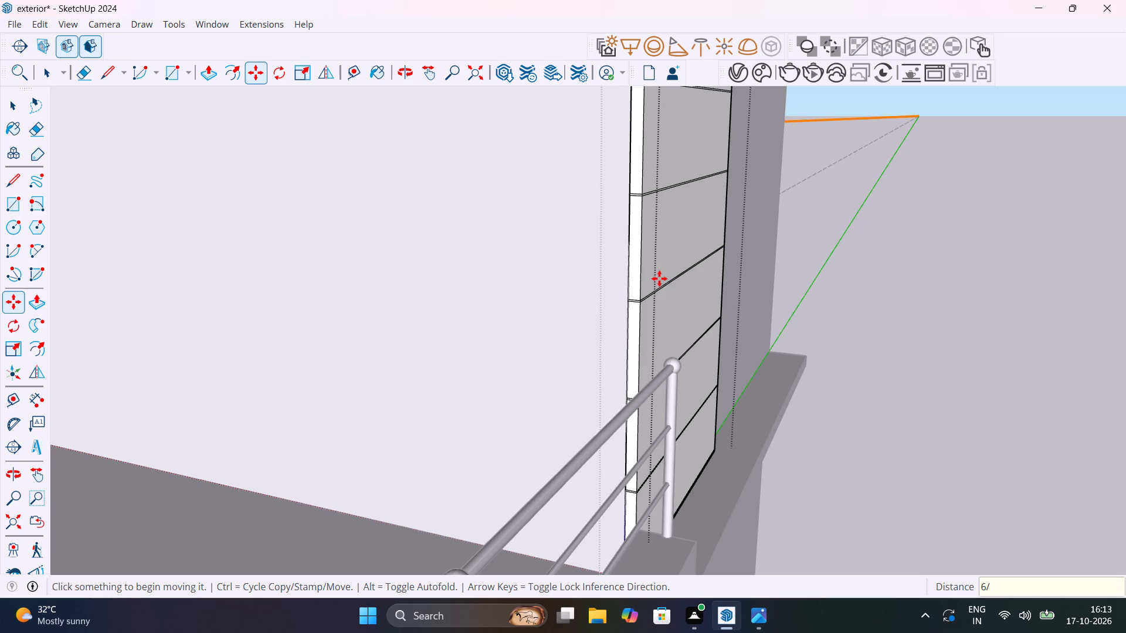
# Divide the groove-line copies into 7 equal intervals over the raised panel's height.
pyautogui.write('7/')
pyautogui.press('Return')
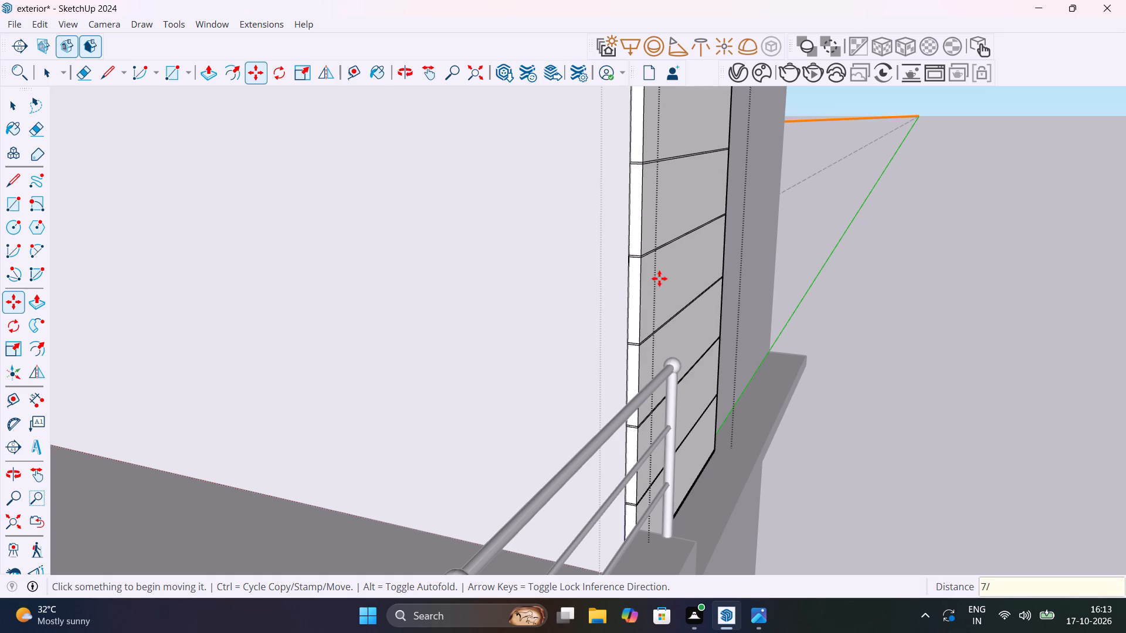
# Push the narrow strip between the top pair of groove lines on the panel's front face inward 1/2".
pyautogui.scroll(-11, 659, 278)
pyautogui.scroll(12, 683, 230)
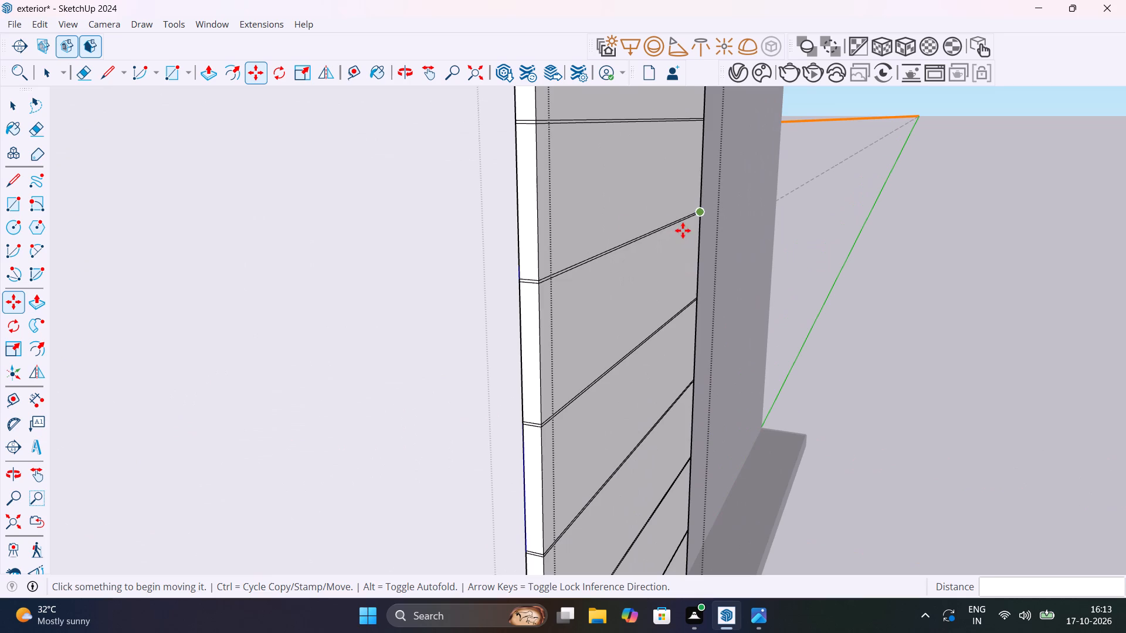
pyautogui.press('space')
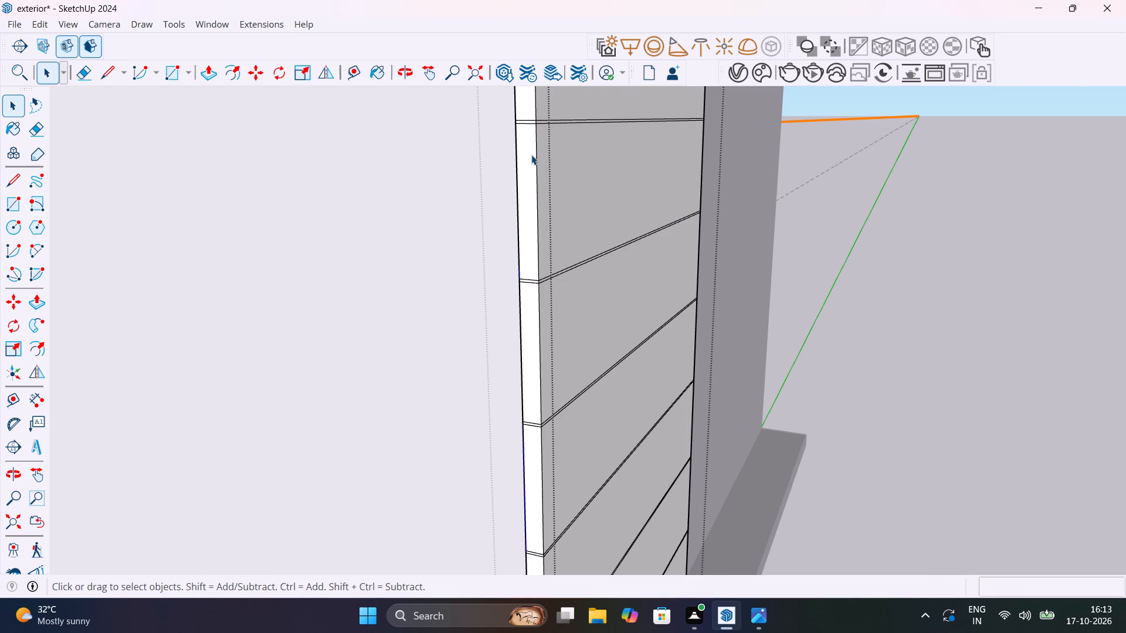
pyautogui.moveTo(531, 155); pyautogui.dragTo(567, 362, button='middle')
pyautogui.scroll(-4, 561, 211)
pyautogui.moveTo(570, 217); pyautogui.dragTo(551, 176, button='middle')
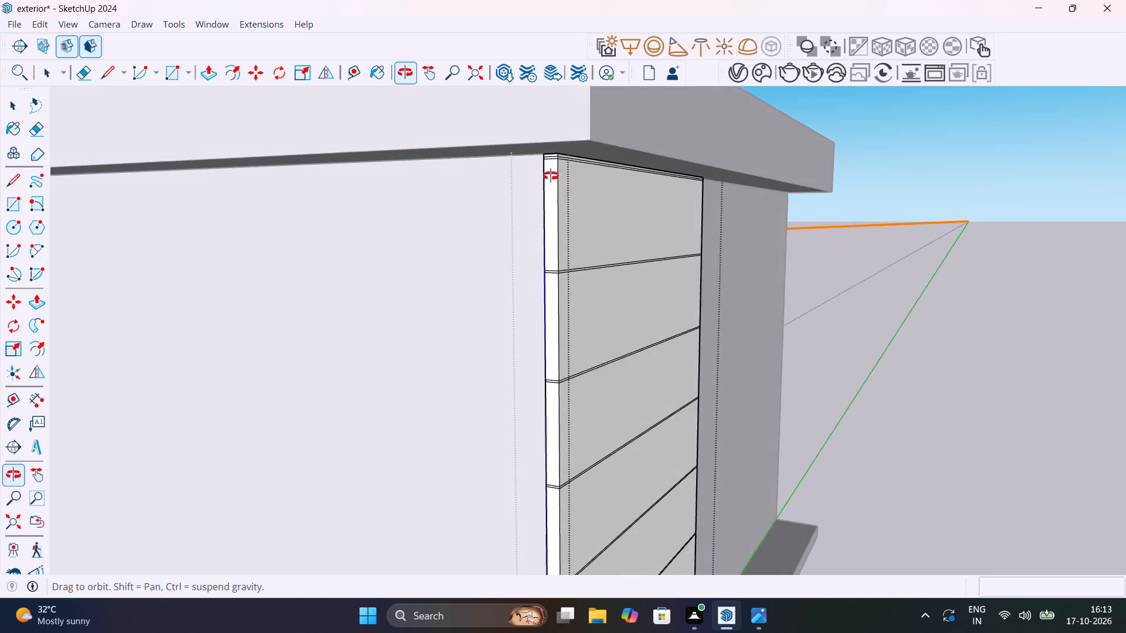
pyautogui.moveTo(551, 176); pyautogui.dragTo(572, 257, button='middle')
pyautogui.scroll(18, 571, 237)
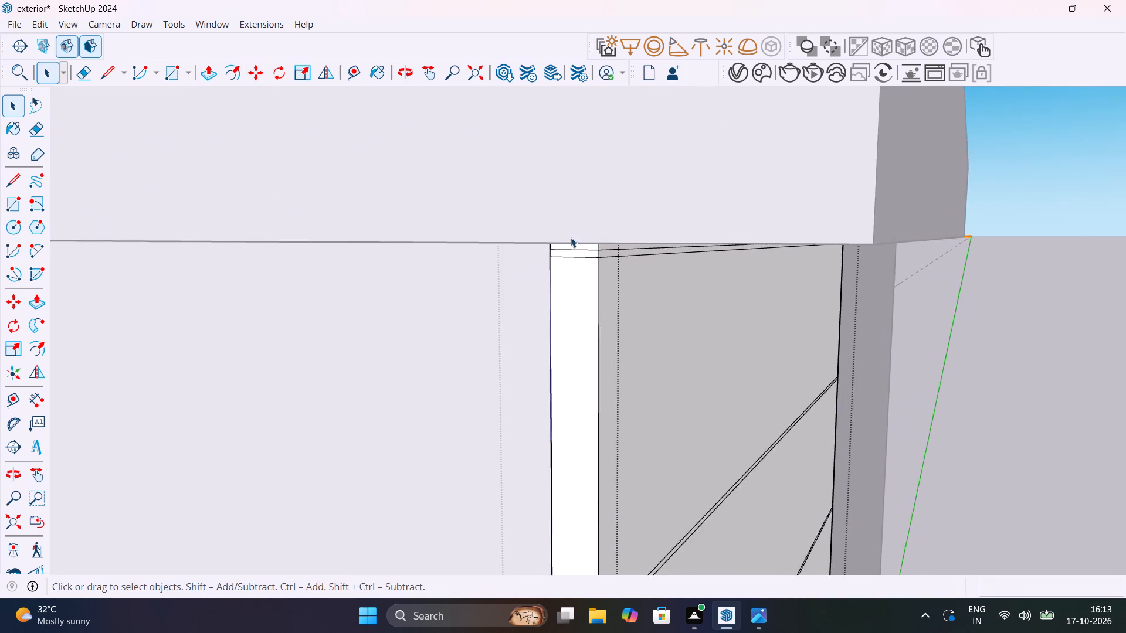
pyautogui.scroll(5, 571, 237)
pyautogui.click(598, 258)
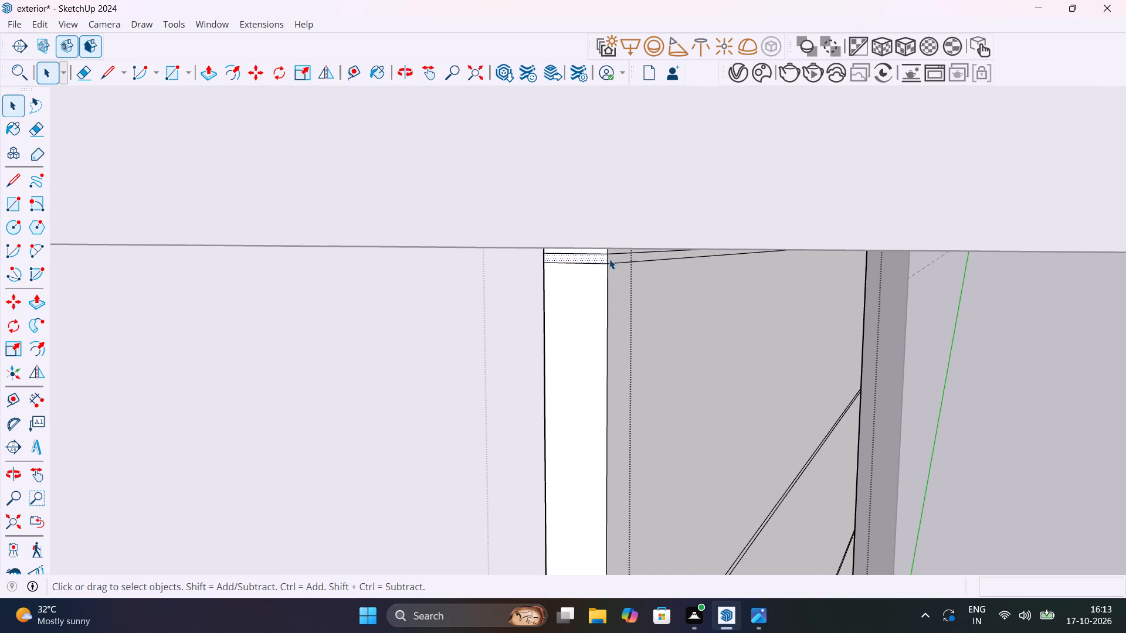
pyautogui.keyDown('shift'); pyautogui.click(609, 259); pyautogui.keyUp('shift')
pyautogui.click(617, 257)
pyautogui.moveTo(632, 270); pyautogui.dragTo(593, 260, button='middle')
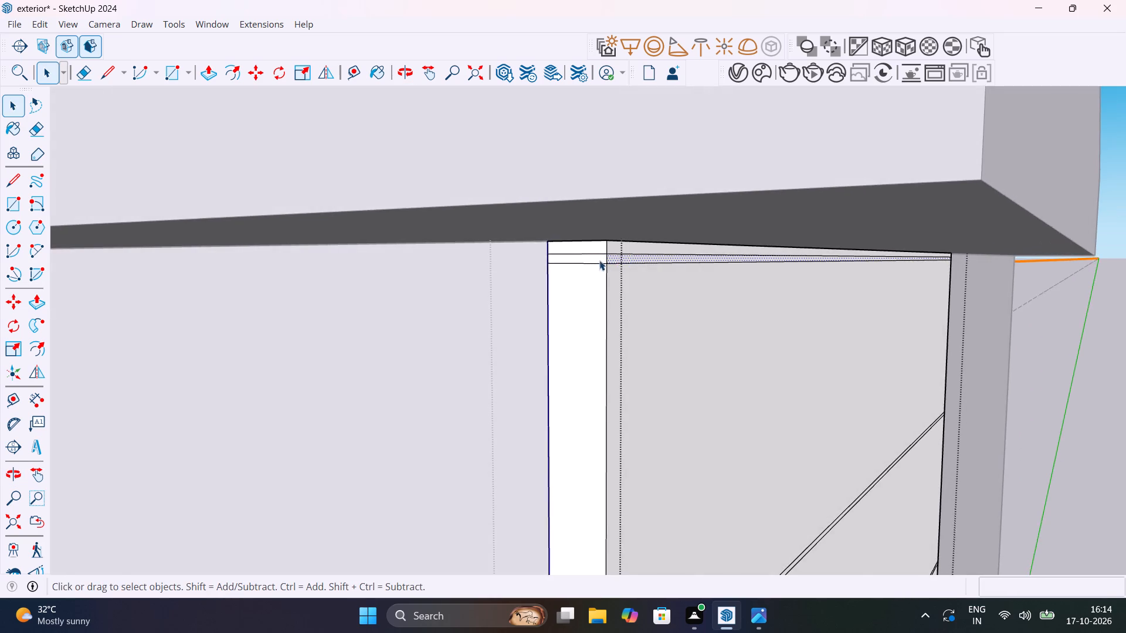
pyautogui.scroll(7, 606, 258)
pyautogui.press('p')
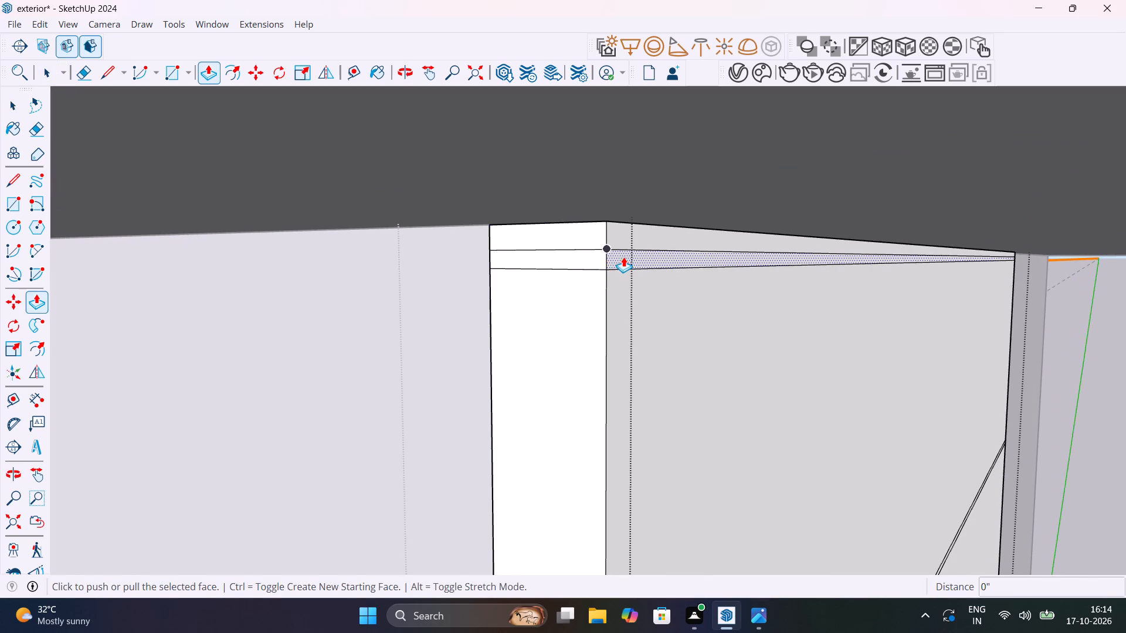
pyautogui.click(623, 257)
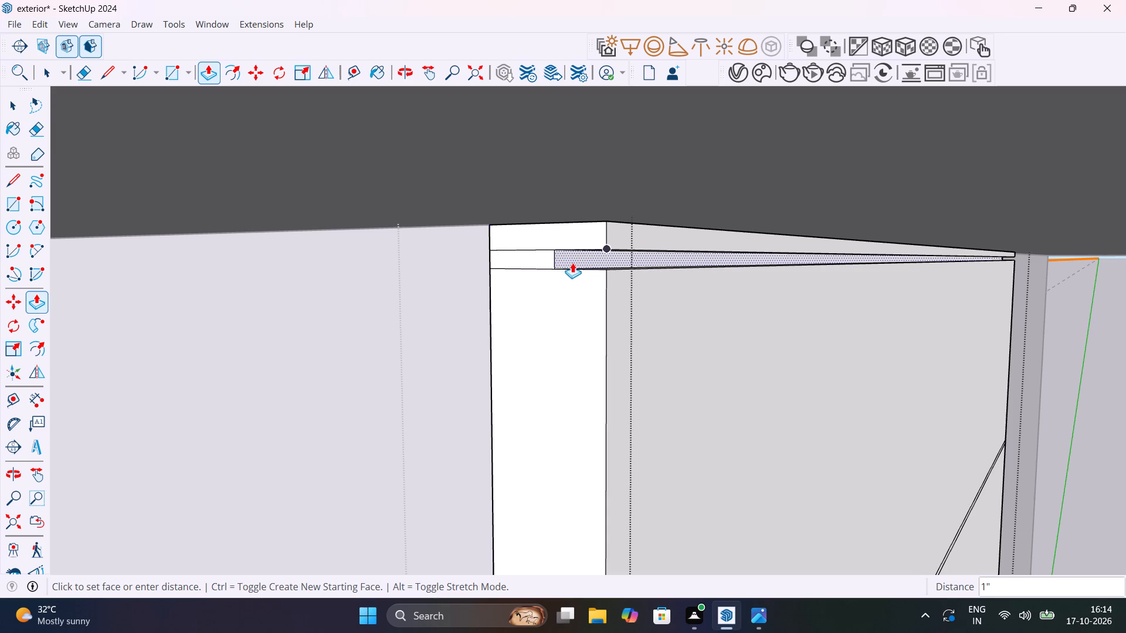
pyautogui.click(596, 263)
pyautogui.scroll(-5, 610, 284)
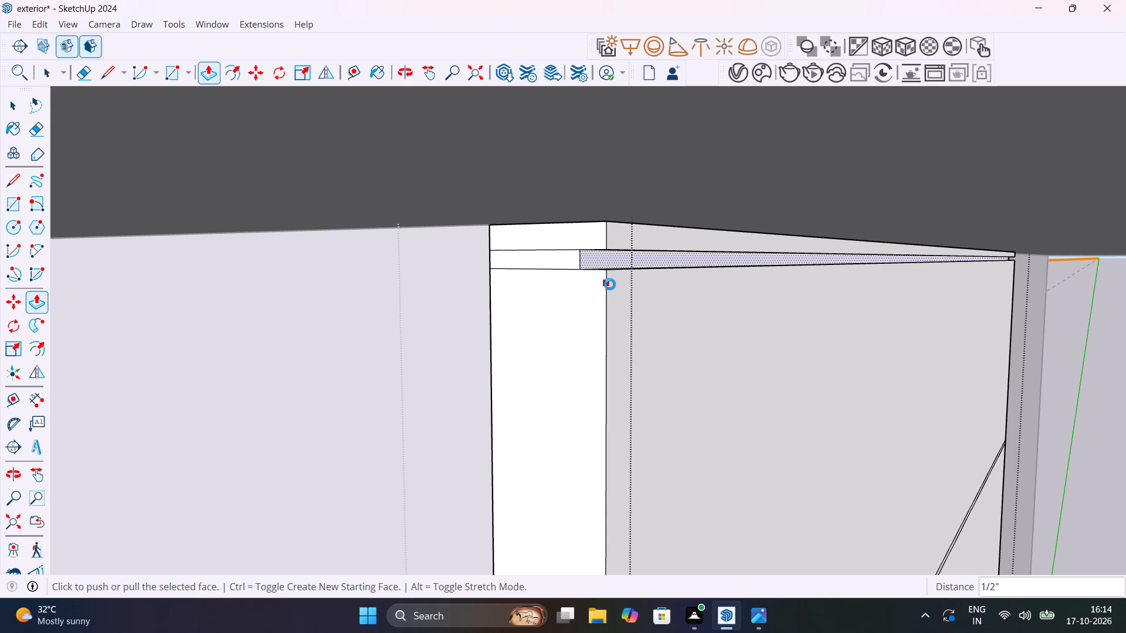
# Push the second groove strip from the top on the raised panel's front face inward by the same 1/2".
pyautogui.scroll(-19, 610, 284)
pyautogui.scroll(1, 571, 479)
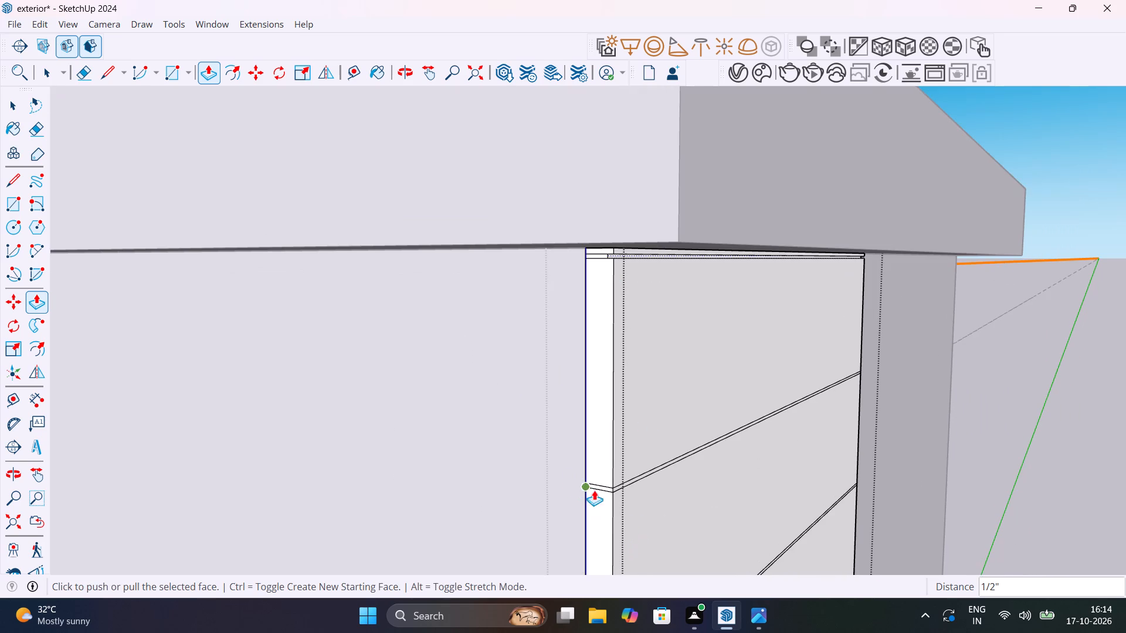
pyautogui.press('space')
pyautogui.scroll(10, 621, 495)
pyautogui.press('p')
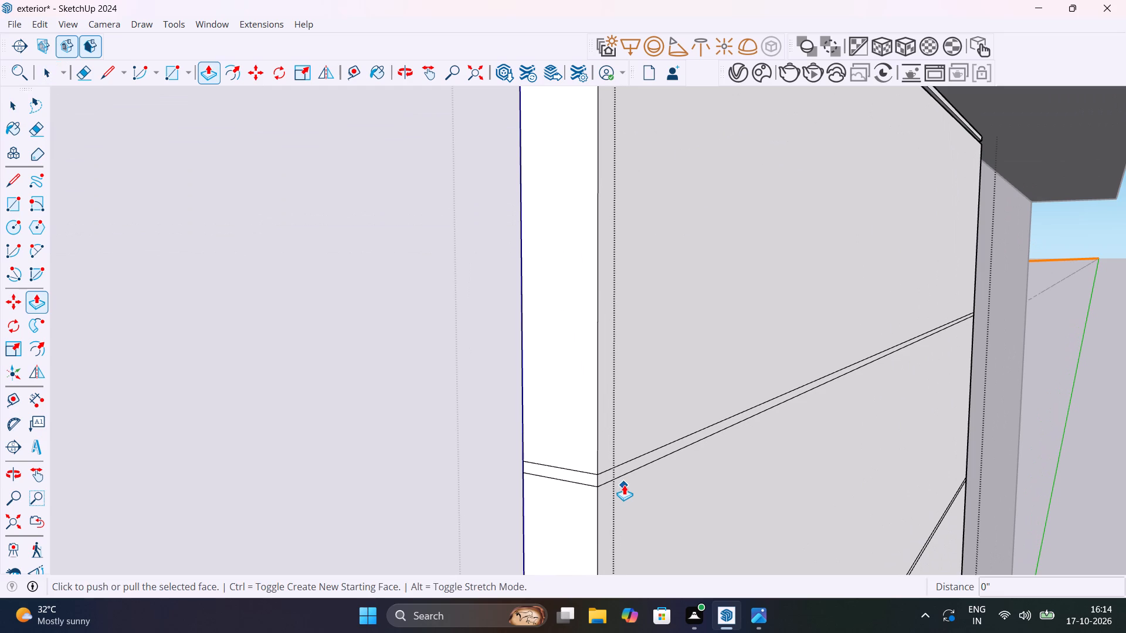
pyautogui.press('space')
pyautogui.click(623, 470)
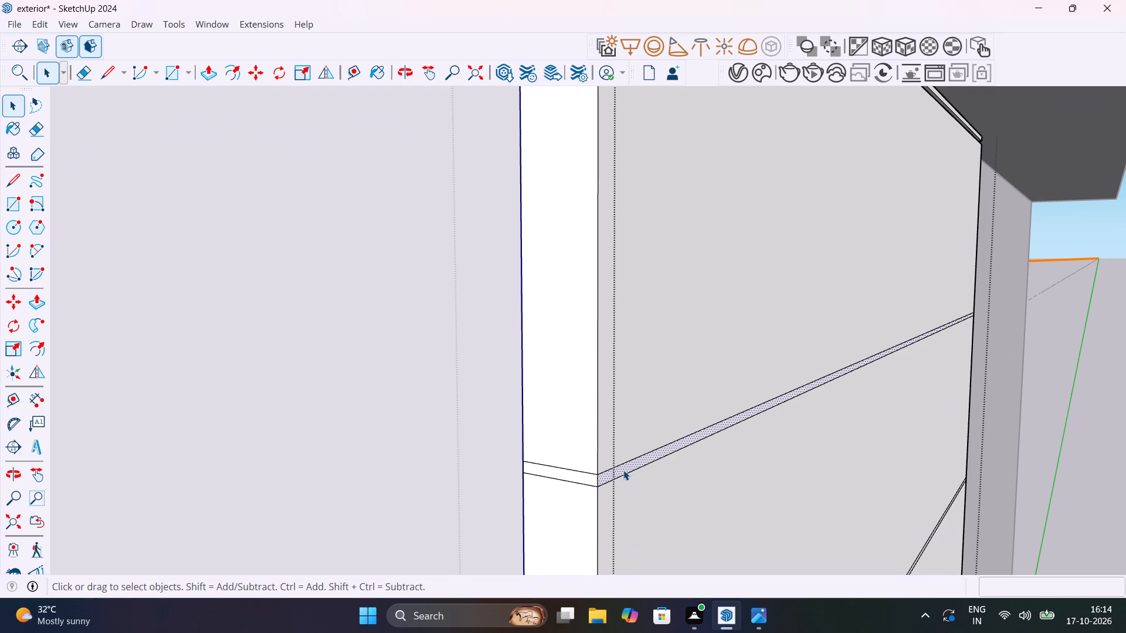
pyautogui.press('p')
pyautogui.doubleClick(623, 470)
pyautogui.scroll(-15, 623, 470)
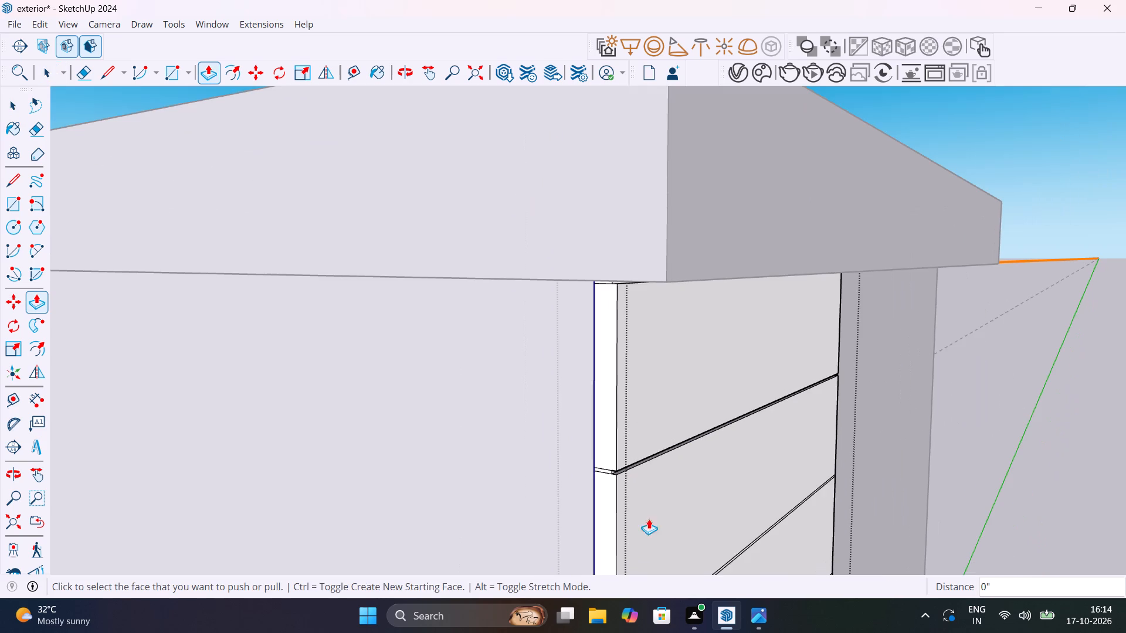
# Recess the third and fourth groove strips from the top of the panel's front face by the same 1/2".
pyautogui.keyDown('shift'); pyautogui.moveTo(666, 540); pyautogui.dragTo(642, 320, button='middle'); pyautogui.keyUp('shift')
pyautogui.scroll(7, 605, 438)
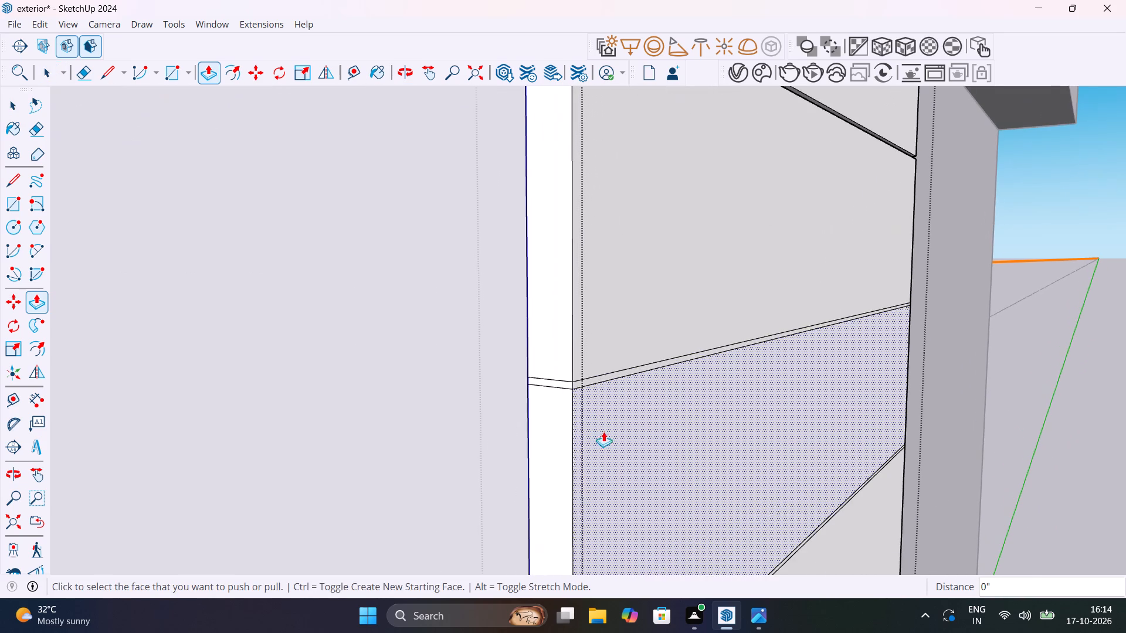
pyautogui.scroll(10, 586, 377)
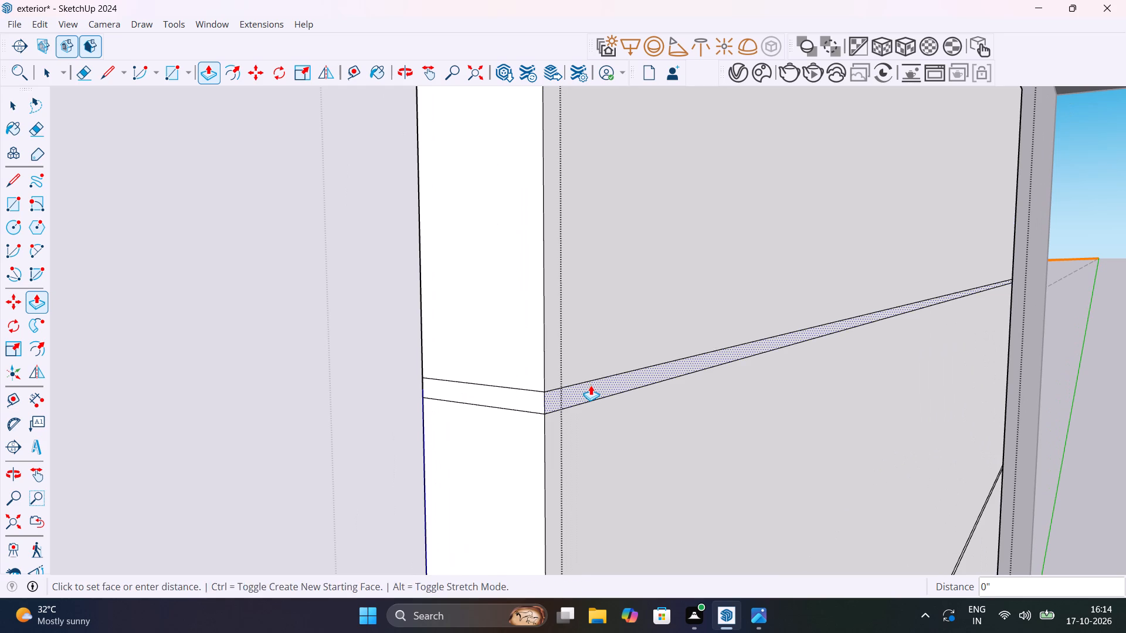
pyautogui.doubleClick(591, 385)
pyautogui.scroll(-20, 591, 386)
pyautogui.scroll(-10, 591, 386)
pyautogui.scroll(20, 604, 455)
pyautogui.doubleClick(549, 435)
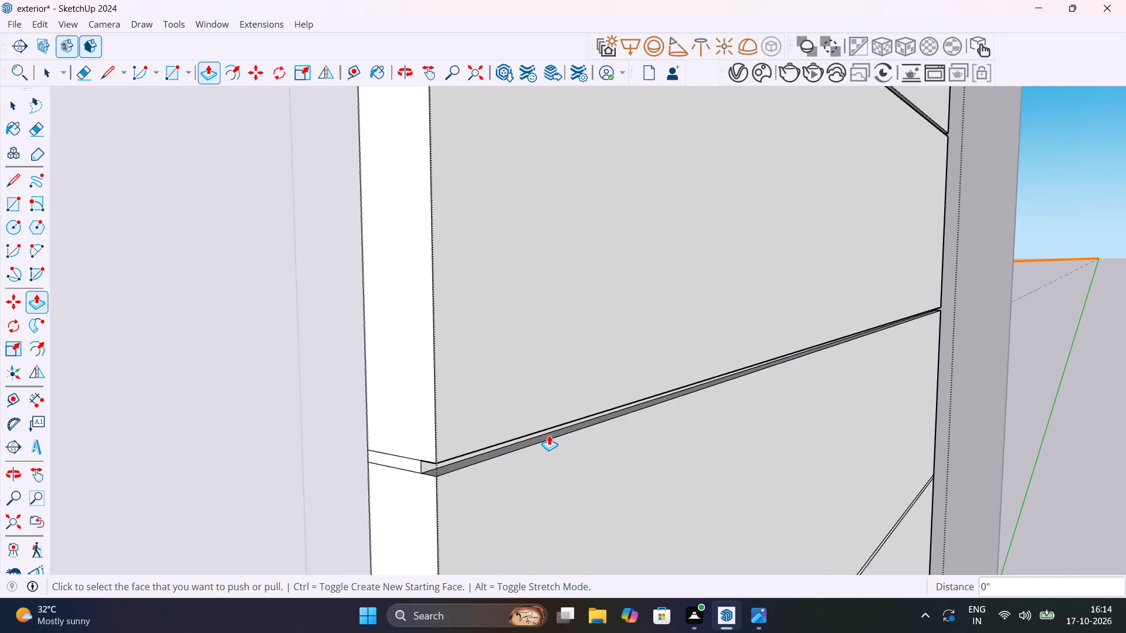
# Recess the fifth, sixth and seventh groove strips on the panel's front face by the same 1/2".
pyautogui.scroll(-20, 549, 435)
pyautogui.scroll(-3, 549, 435)
pyautogui.moveTo(578, 505); pyautogui.dragTo(628, 384, button='middle')
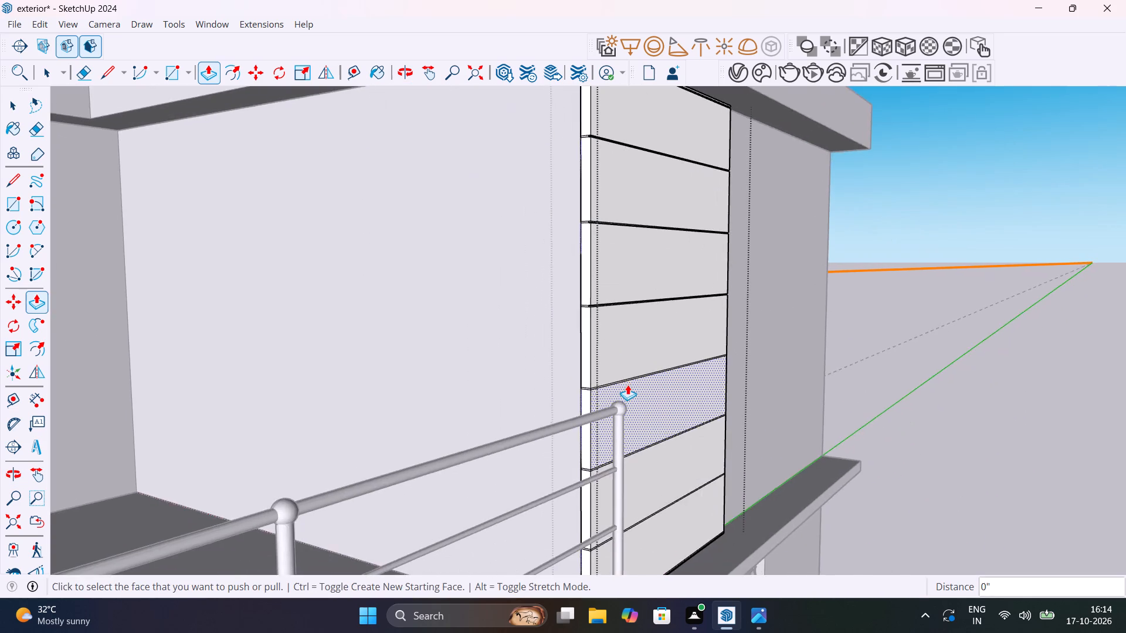
pyautogui.scroll(15, 626, 385)
pyautogui.doubleClick(549, 384)
pyautogui.scroll(-3, 549, 384)
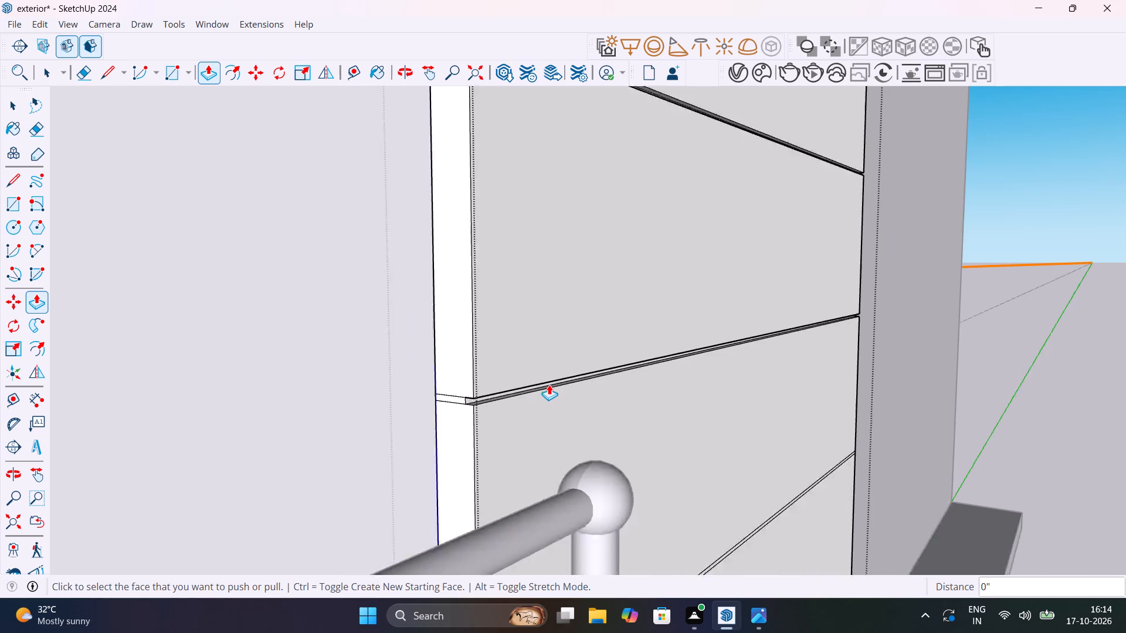
pyautogui.scroll(-18, 549, 384)
pyautogui.scroll(19, 596, 440)
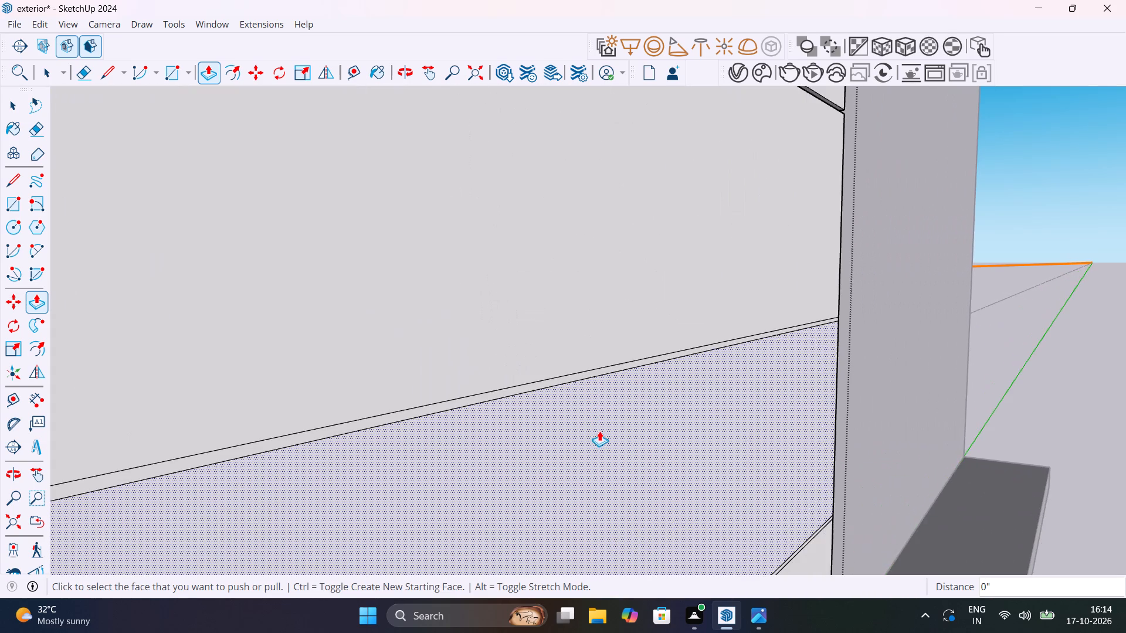
pyautogui.scroll(6, 574, 381)
pyautogui.doubleClick(574, 378)
pyautogui.scroll(-3, 574, 378)
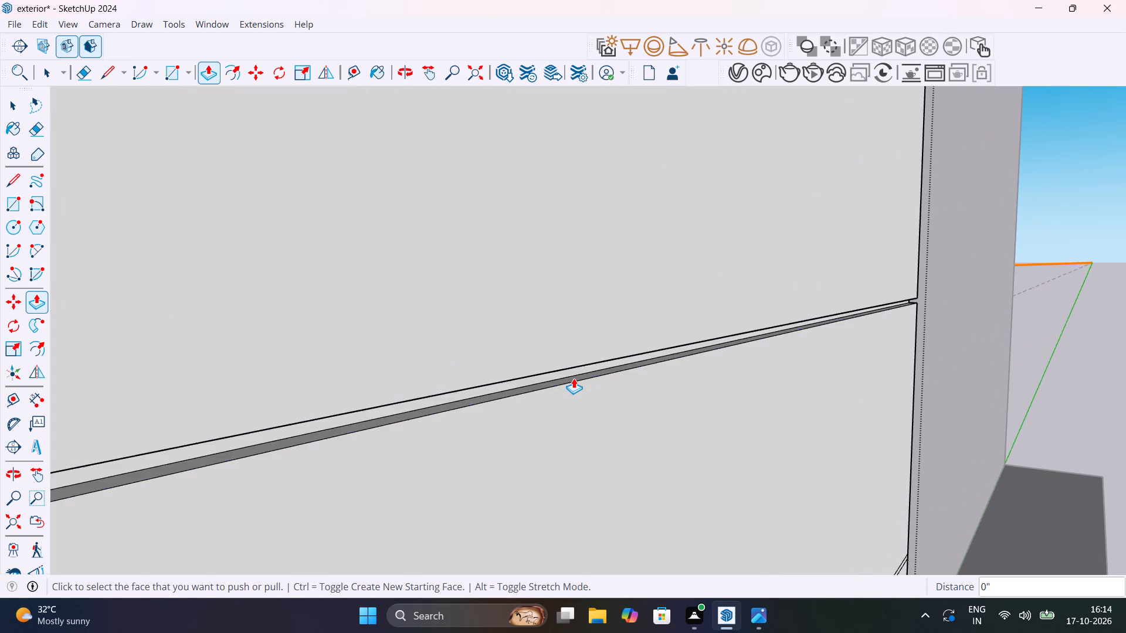
pyautogui.scroll(-20, 574, 378)
pyautogui.scroll(-3, 574, 378)
pyautogui.scroll(9, 583, 441)
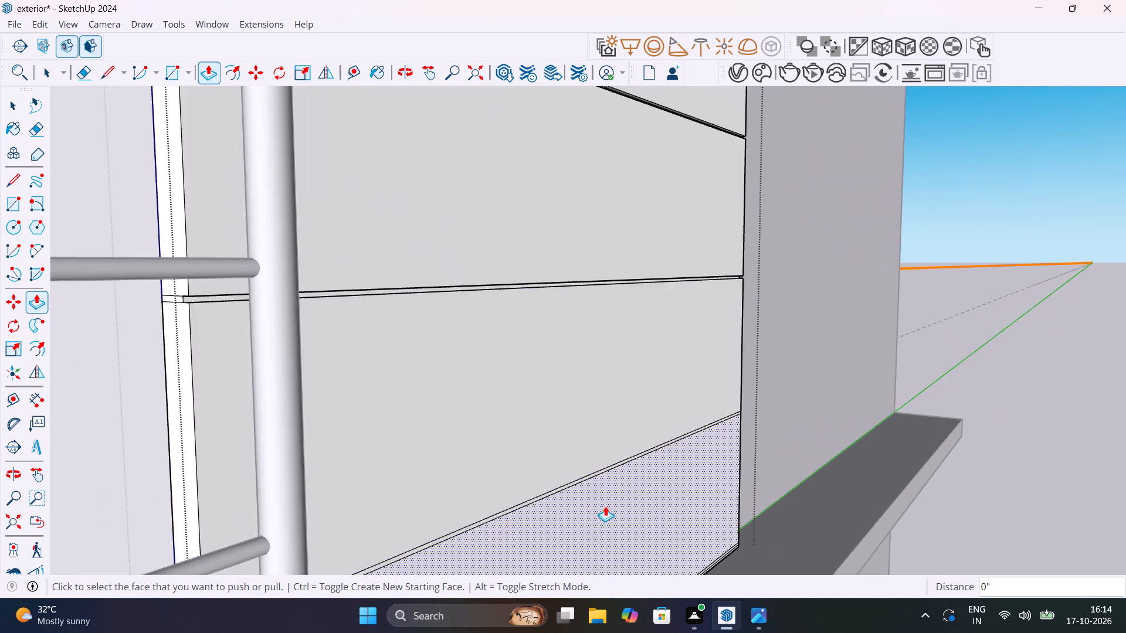
pyautogui.scroll(15, 605, 506)
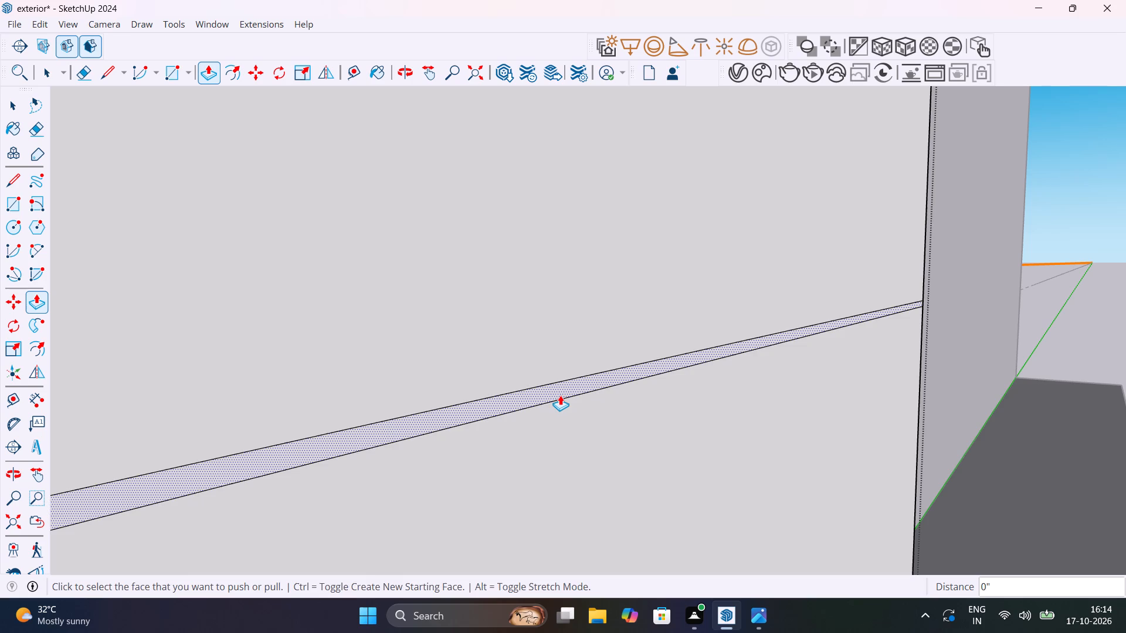
pyautogui.doubleClick(560, 393)
# Recess the lowest groove strip just above the slab by the same 1/2" and leave the panel's editing mode.
pyautogui.scroll(-20, 560, 393)
pyautogui.scroll(-20, 560, 393)
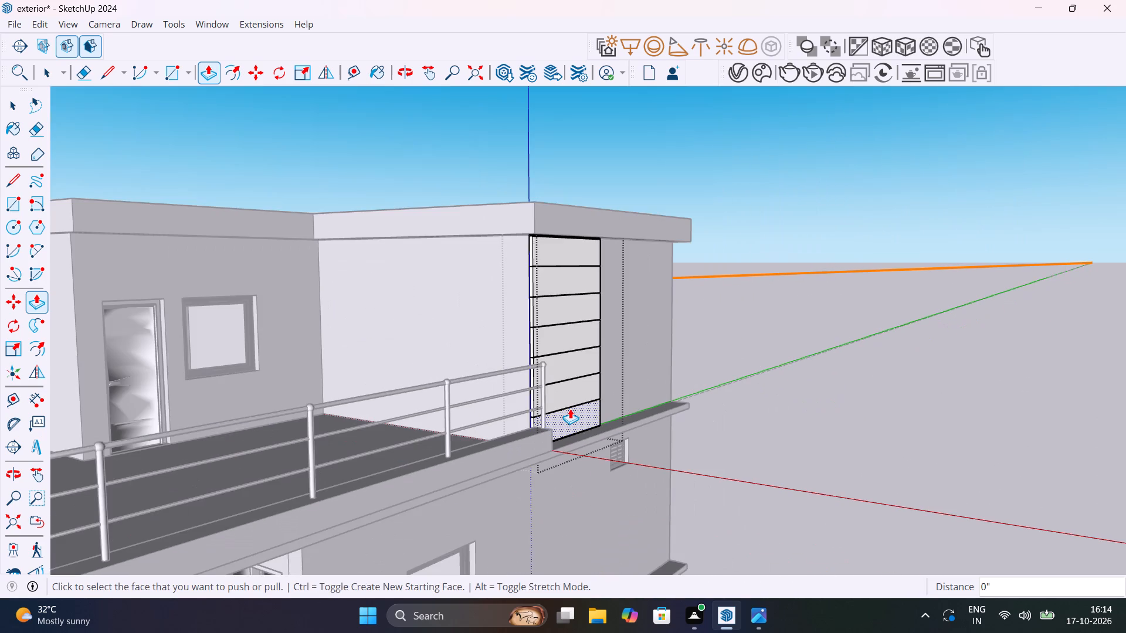
pyautogui.scroll(20, 581, 424)
pyautogui.scroll(1, 581, 424)
pyautogui.scroll(2, 615, 473)
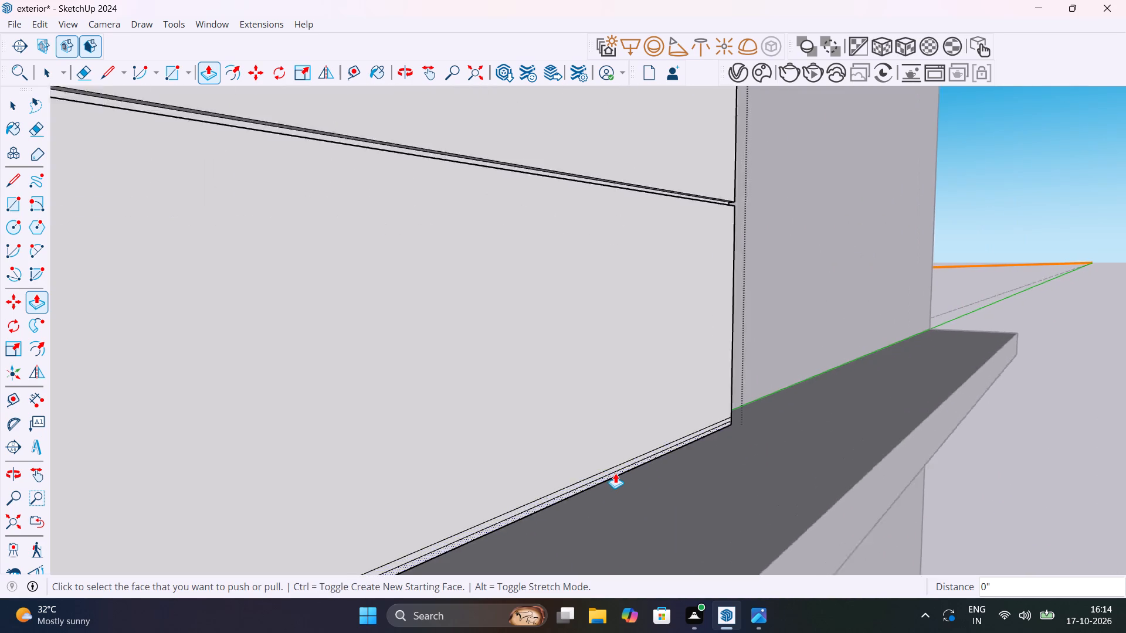
pyautogui.scroll(18, 615, 473)
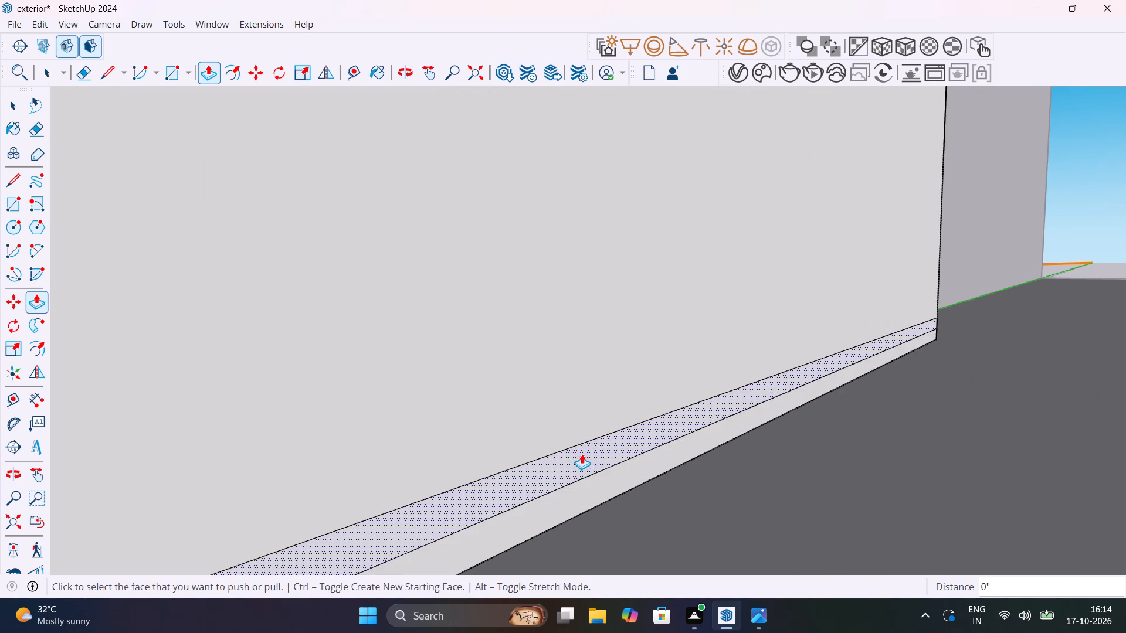
pyautogui.doubleClick(584, 455)
pyautogui.scroll(-20, 584, 455)
pyautogui.scroll(-7, 584, 455)
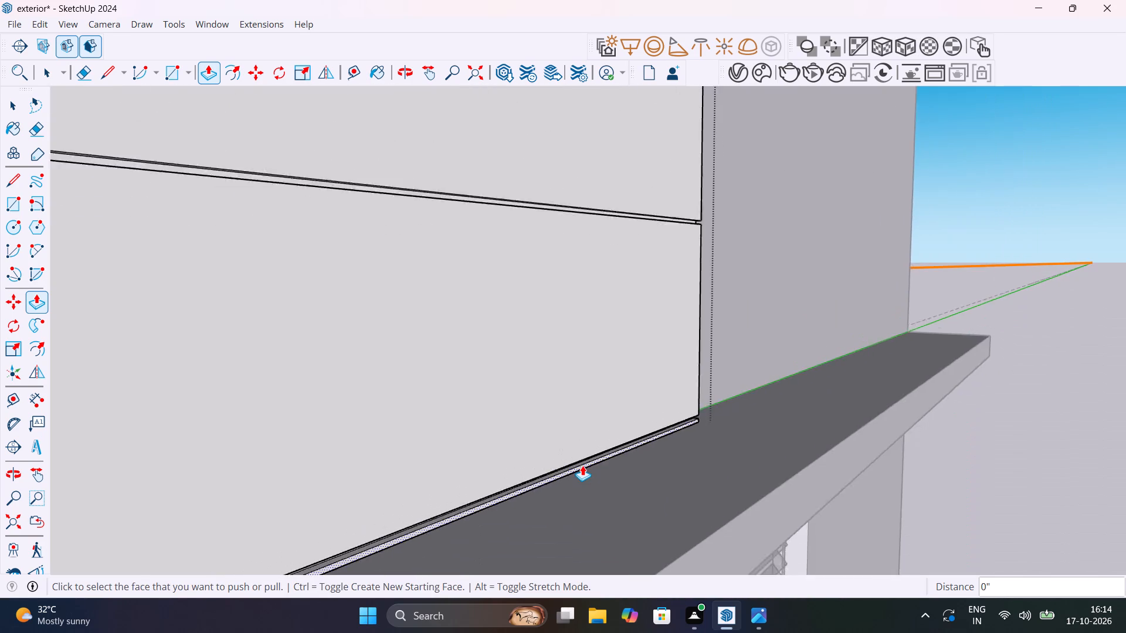
pyautogui.scroll(-11, 582, 465)
pyautogui.press('space')
pyautogui.scroll(-16, 582, 465)
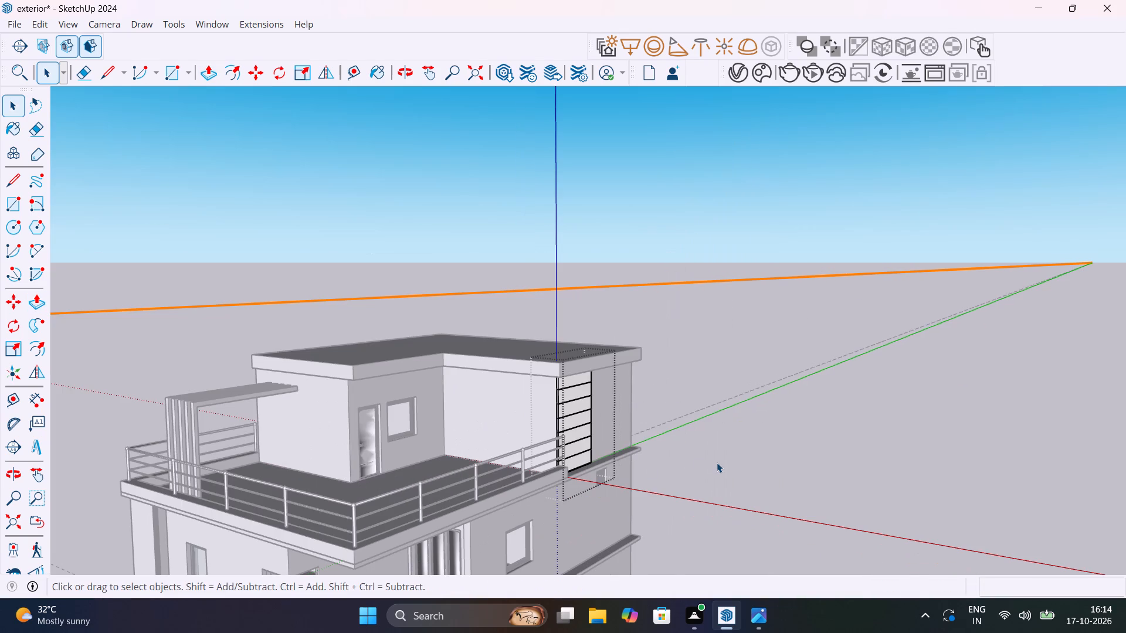
pyautogui.click(717, 462)
# Download the Stone G 100cm material from the stone assets in Chaos Cosmos.
pyautogui.scroll(6, 578, 407)
pyautogui.moveTo(584, 399); pyautogui.dragTo(464, 342, button='middle')
pyautogui.click(765, 65)
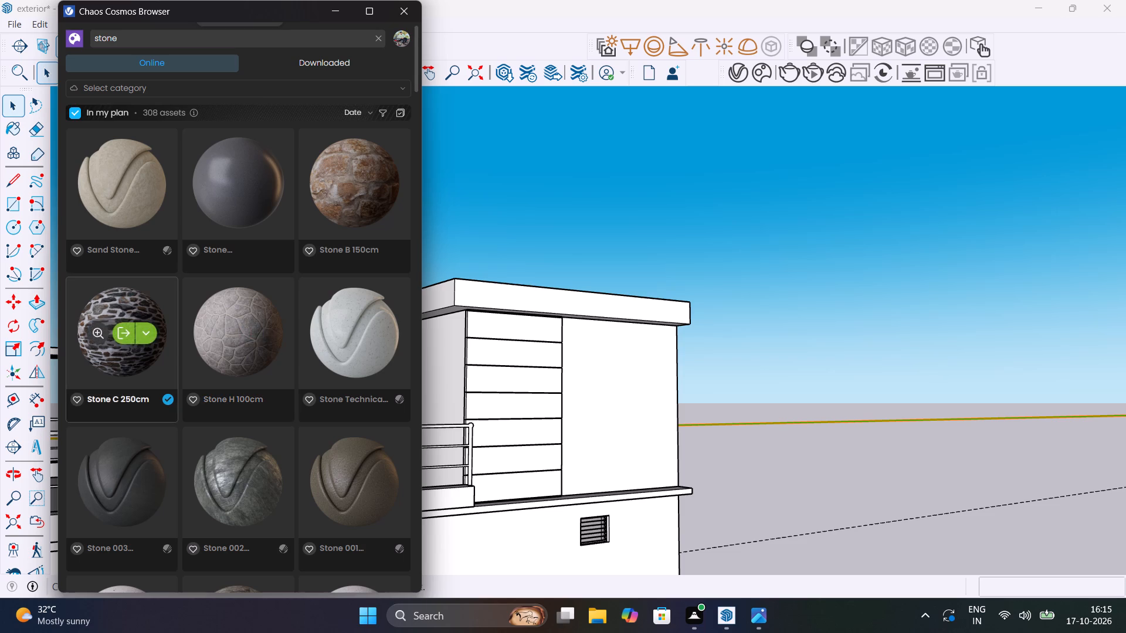
pyautogui.scroll(-2, 210, 413)
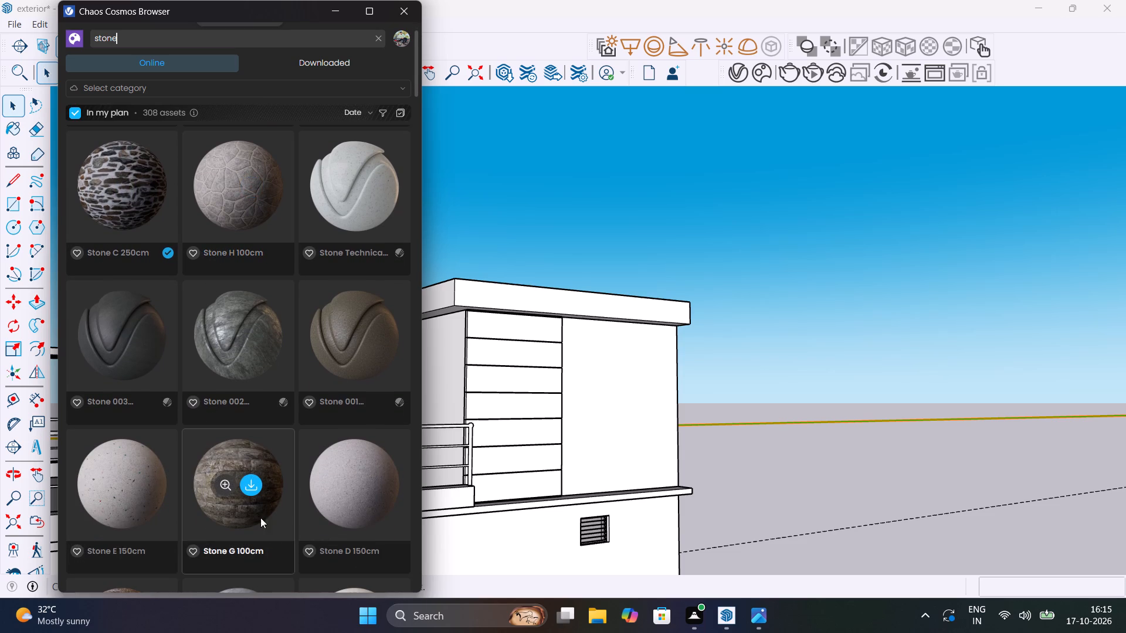
pyautogui.click(257, 489)
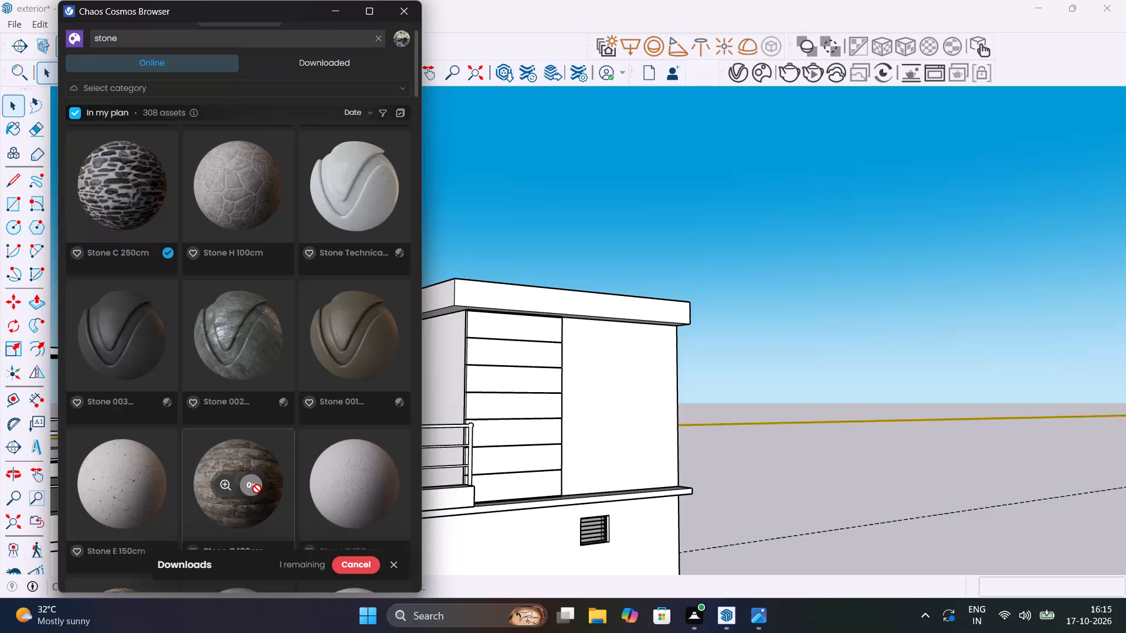
# Browse the stone assets in the Cosmos library for other possible wall-finish materials.
pyautogui.scroll(-4, 278, 423)
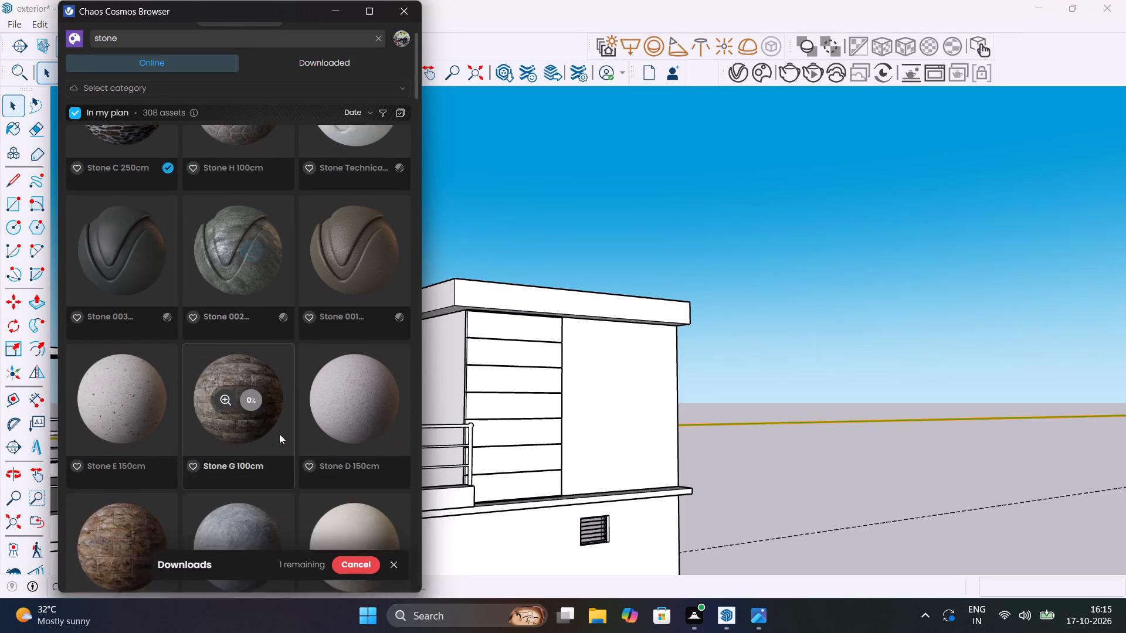
pyautogui.scroll(-5, 279, 434)
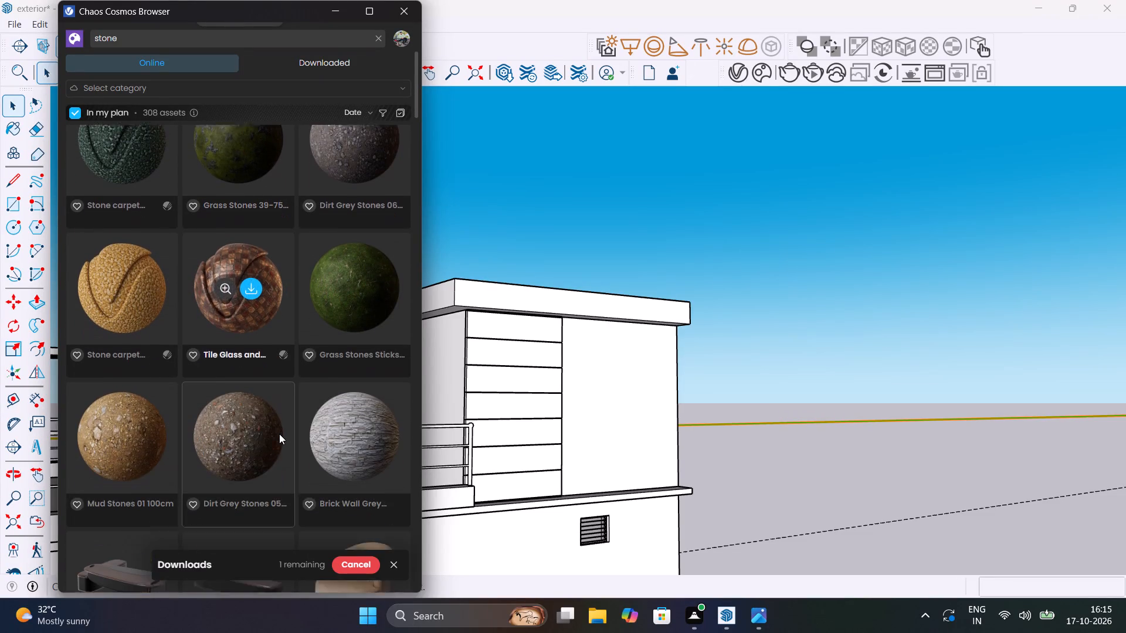
pyautogui.scroll(-2, 279, 434)
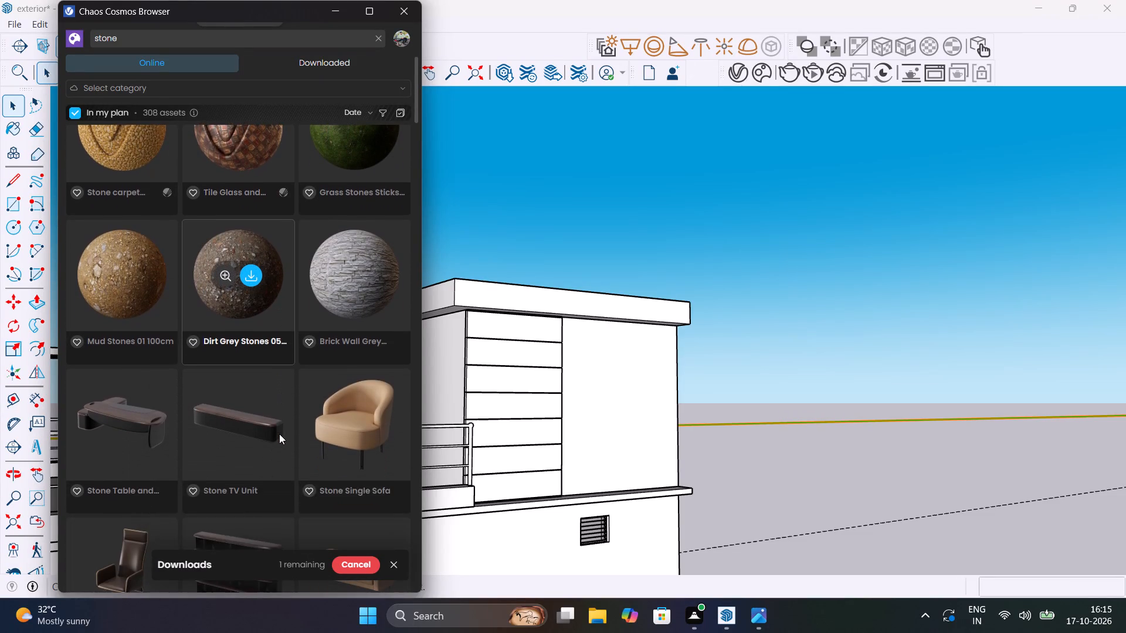
pyautogui.scroll(-14, 279, 434)
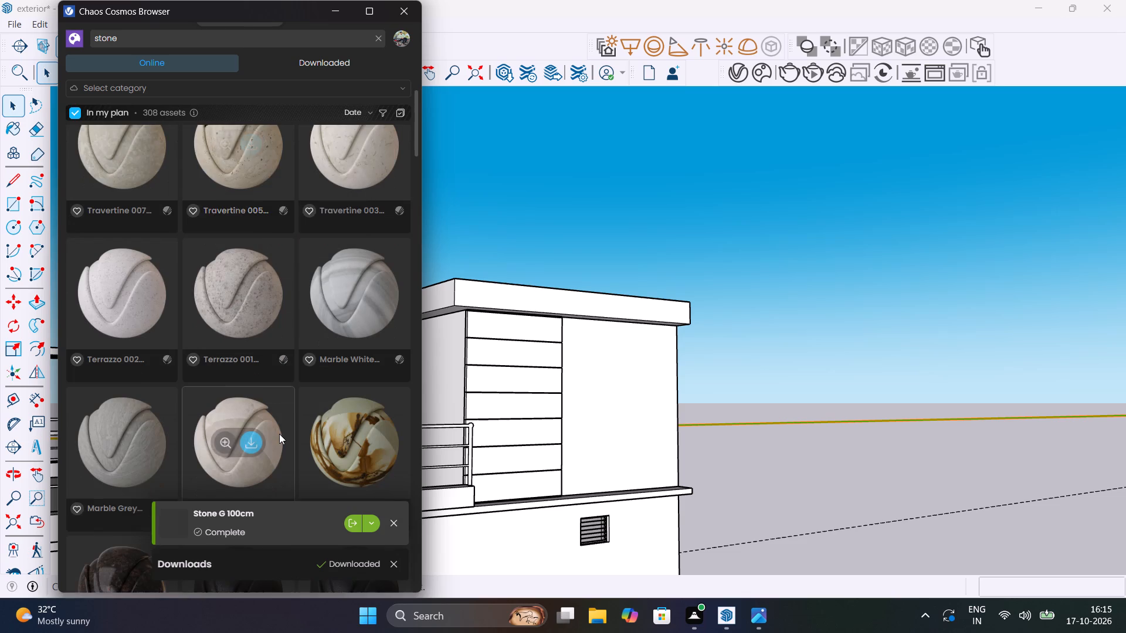
pyautogui.scroll(-18, 279, 434)
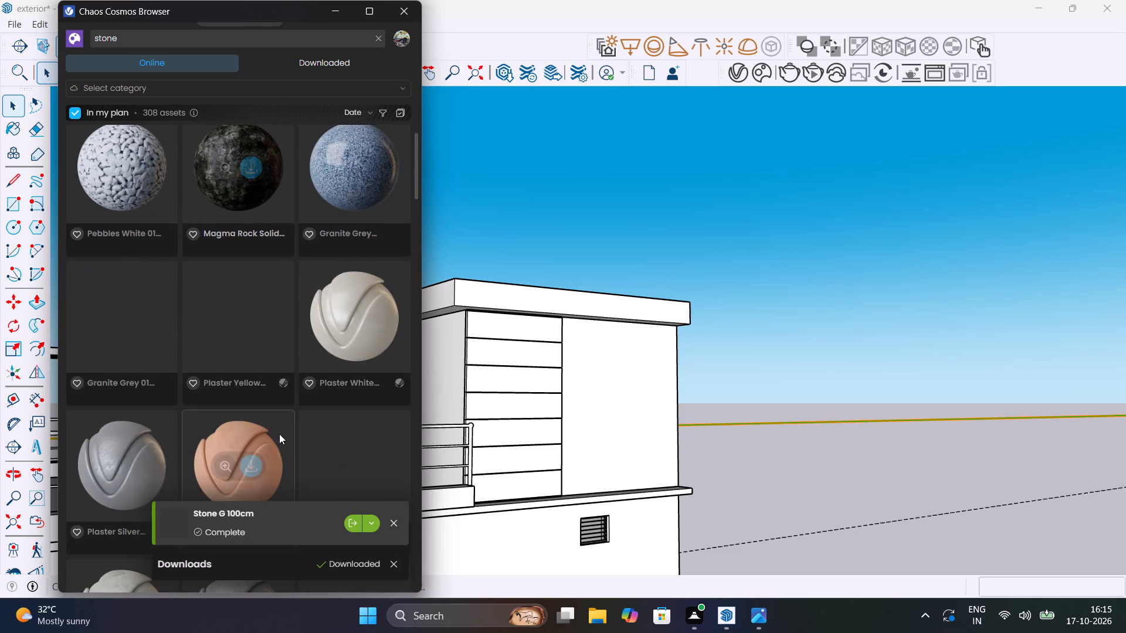
pyautogui.scroll(-4, 279, 434)
pyautogui.scroll(20, 279, 434)
pyautogui.scroll(9, 279, 434)
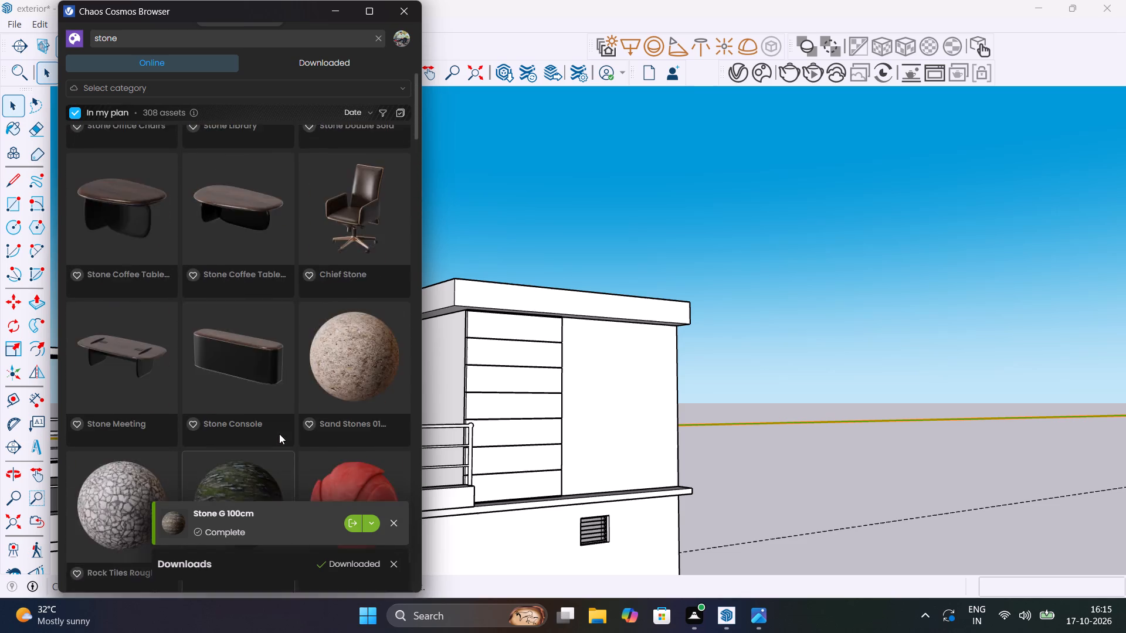
pyautogui.scroll(10, 279, 434)
pyautogui.scroll(14, 279, 434)
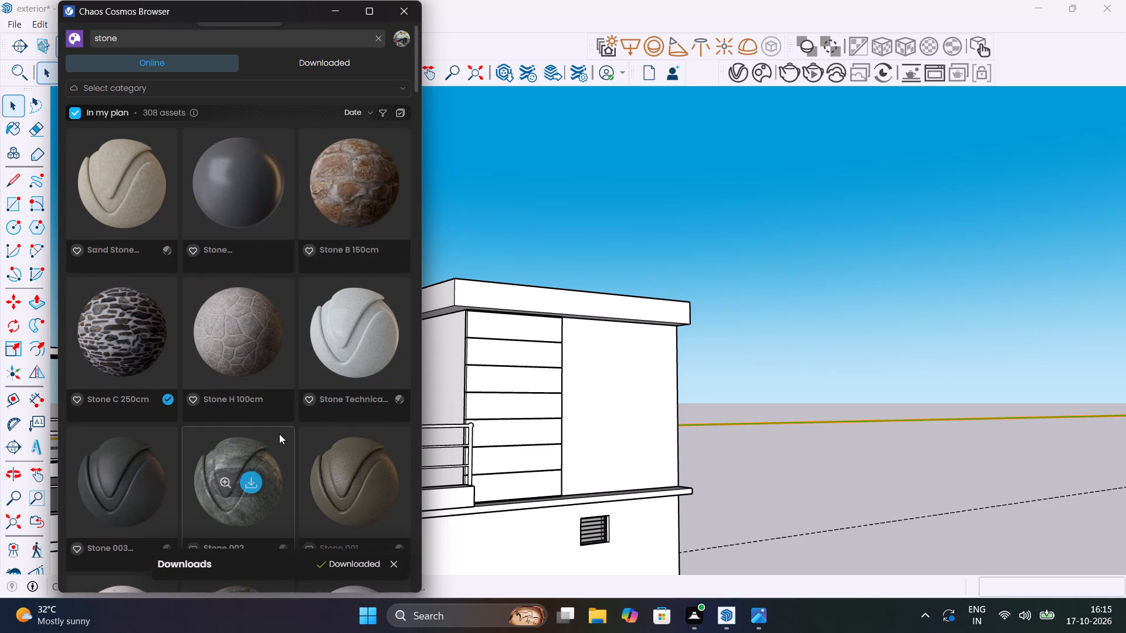
pyautogui.scroll(1, 279, 434)
pyautogui.scroll(-3, 279, 434)
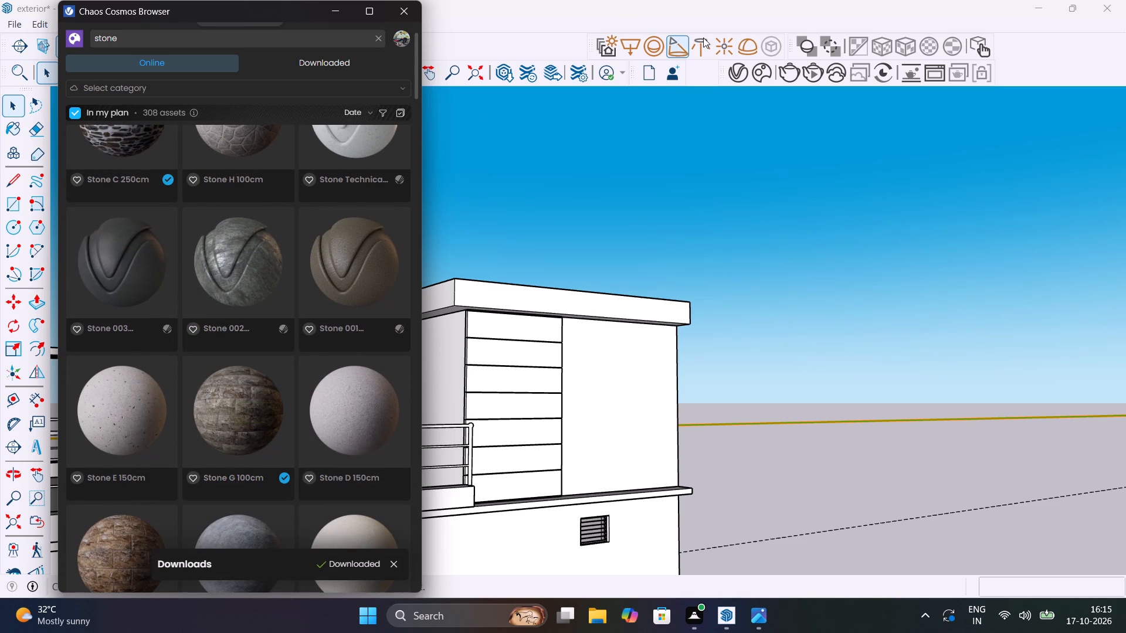
# Show the scene materials in the V-Ray Asset Editor and import Stone G 100cm from Cosmos into them.
pyautogui.click(739, 77)
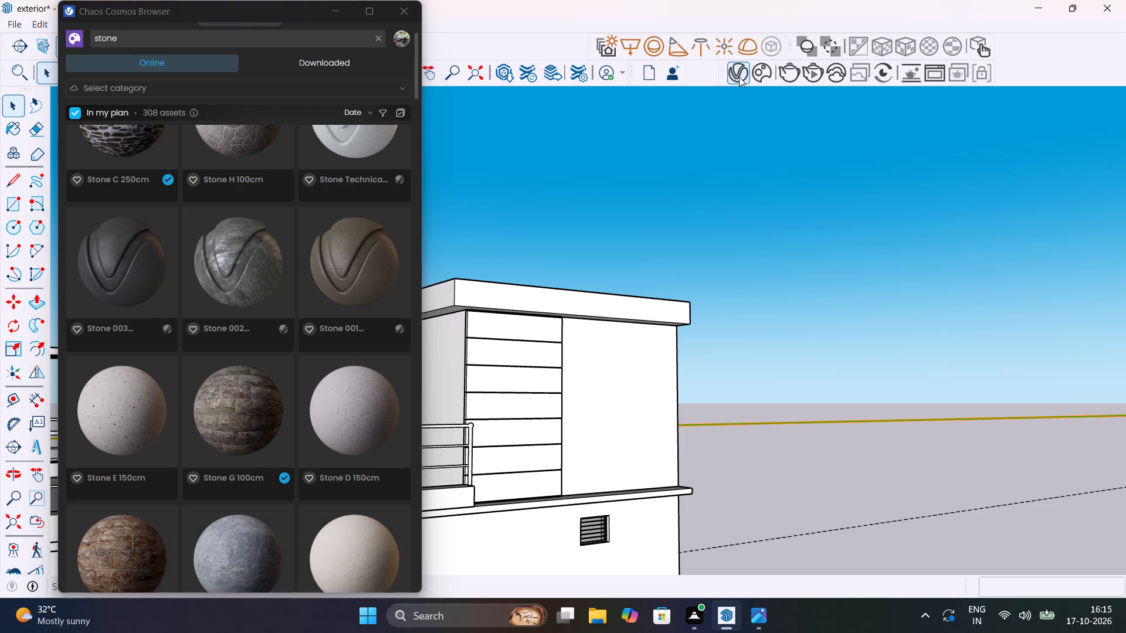
pyautogui.moveTo(536, 53); pyautogui.dragTo(781, 94)
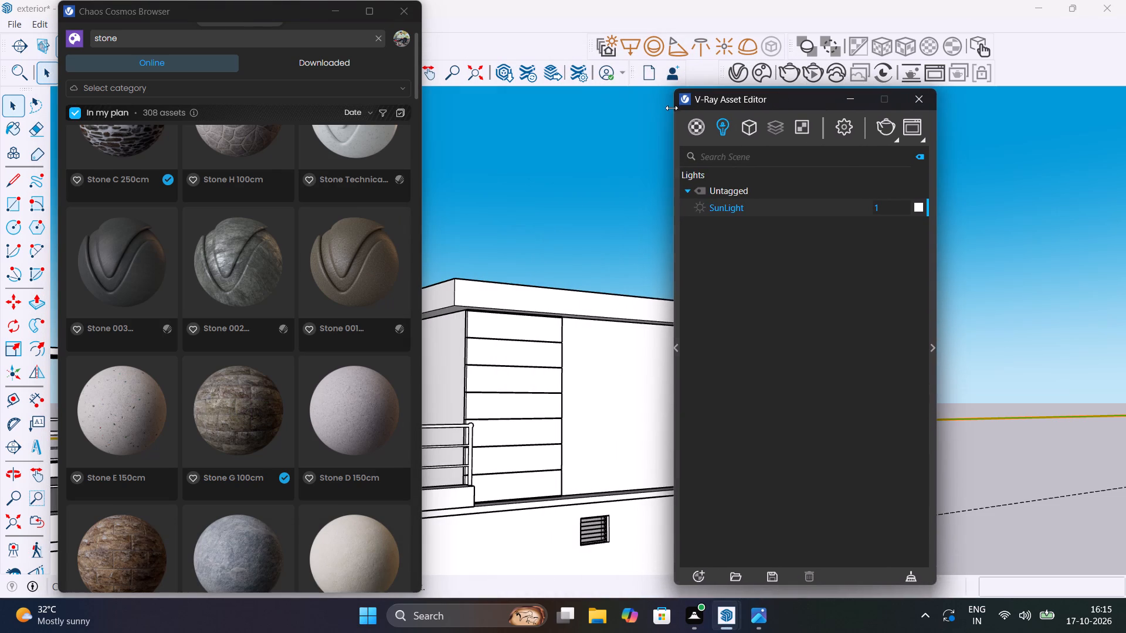
pyautogui.click(703, 126)
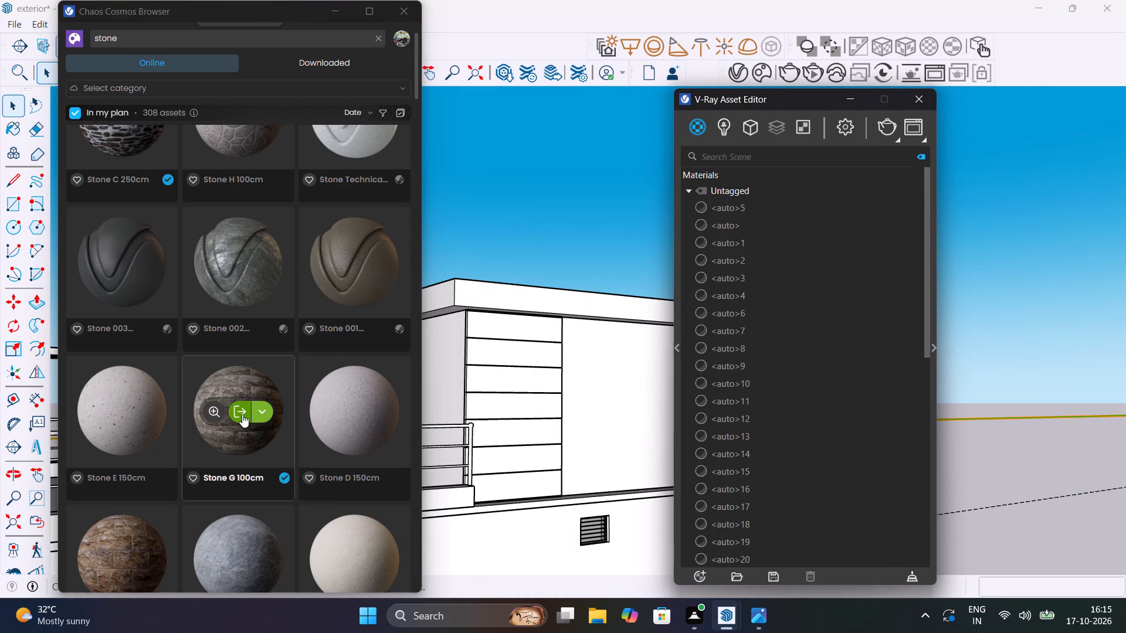
pyautogui.click(235, 410)
pyautogui.scroll(-16, 735, 422)
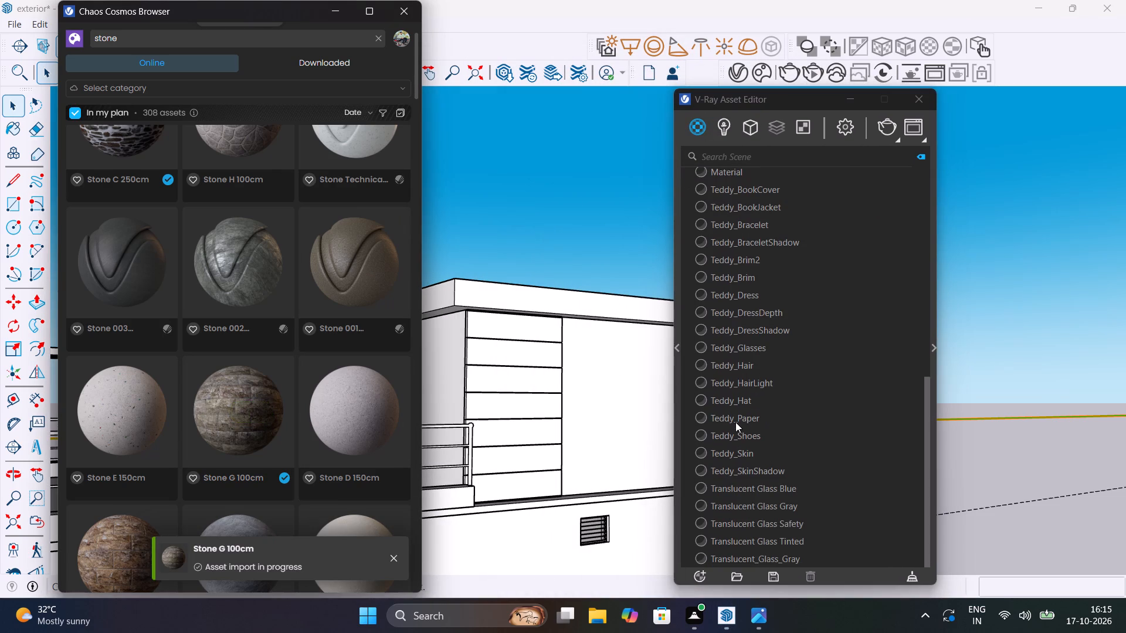
pyautogui.scroll(-16, 735, 422)
pyautogui.scroll(6, 735, 422)
pyautogui.scroll(-13, 735, 422)
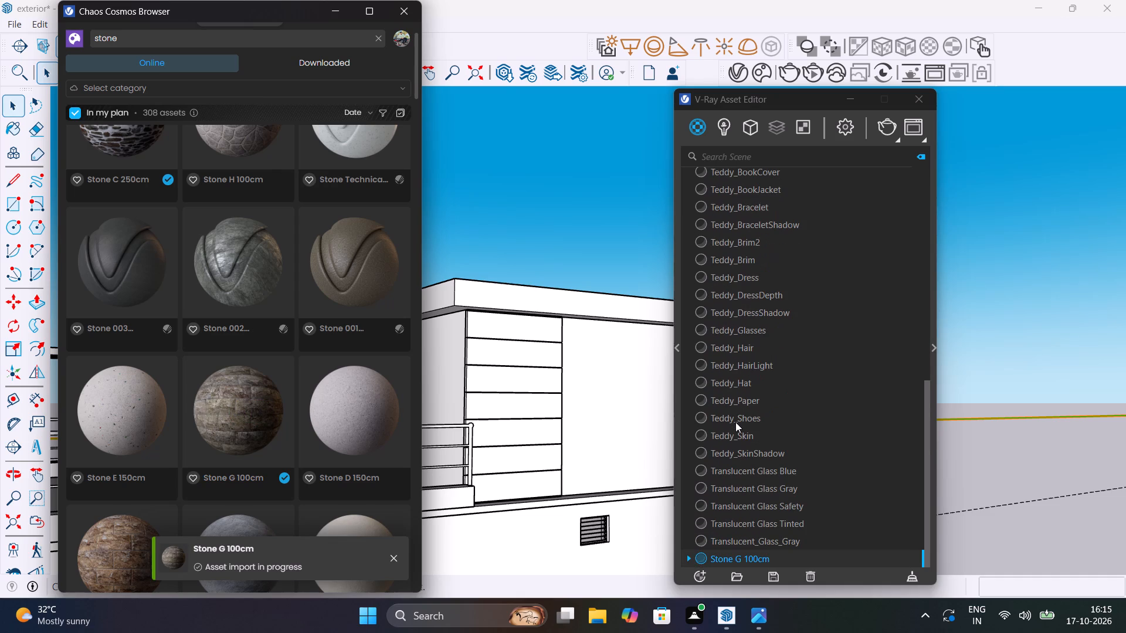
# Open the grooved top-floor side-wall panel for editing and try to apply the Stone G 100cm material to it.
pyautogui.click(508, 395)
pyautogui.click(508, 395)
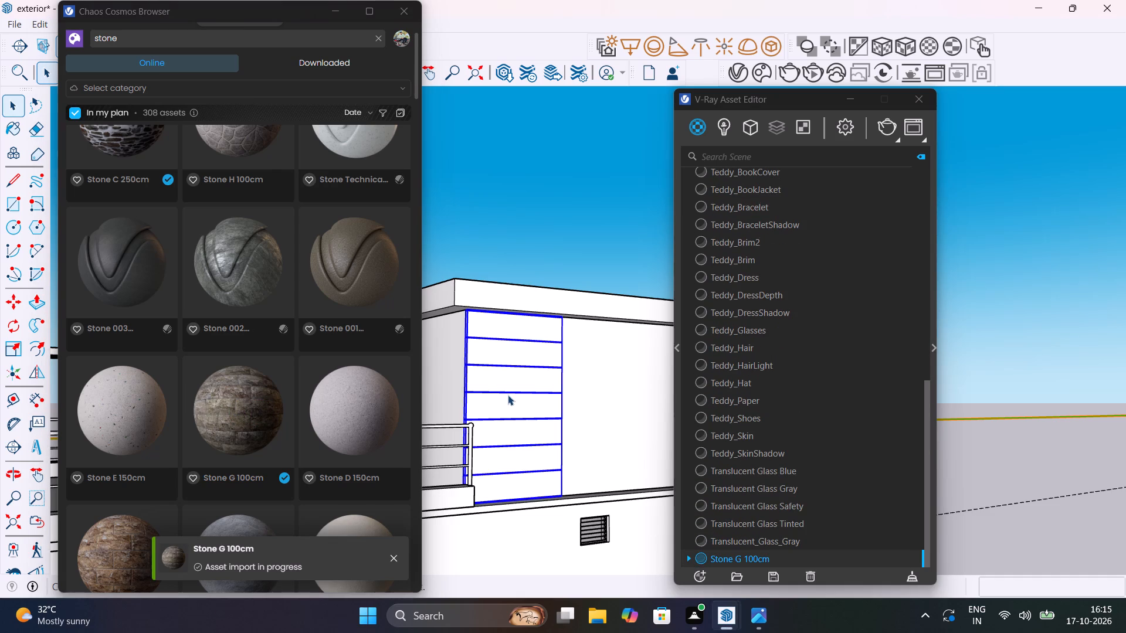
pyautogui.doubleClick(508, 395)
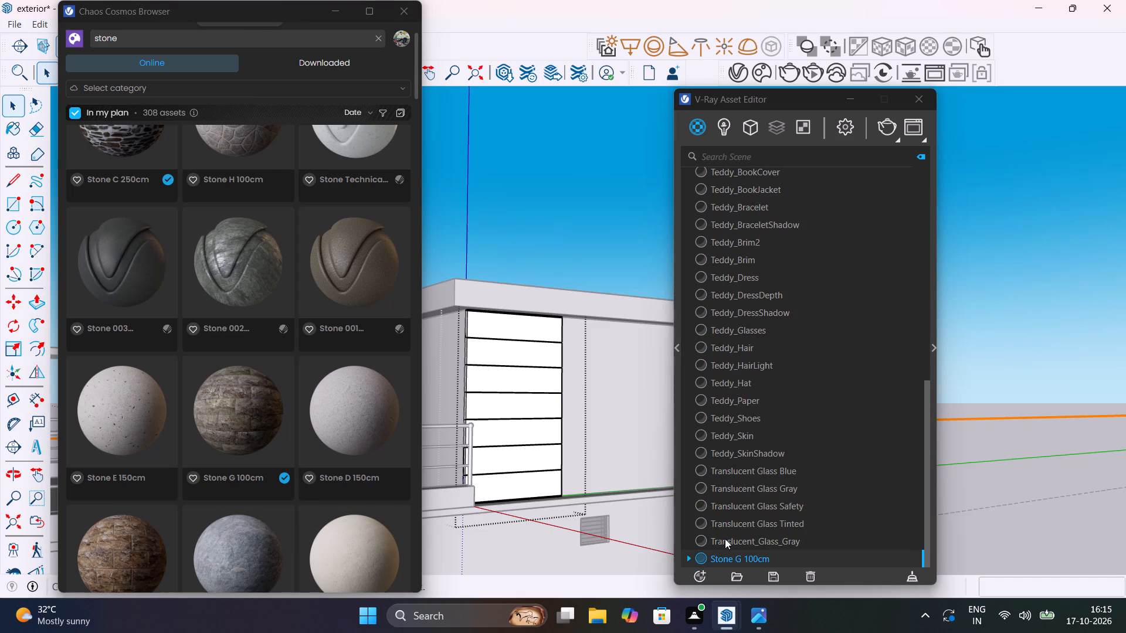
pyautogui.rightClick(727, 556)
pyautogui.click(748, 399)
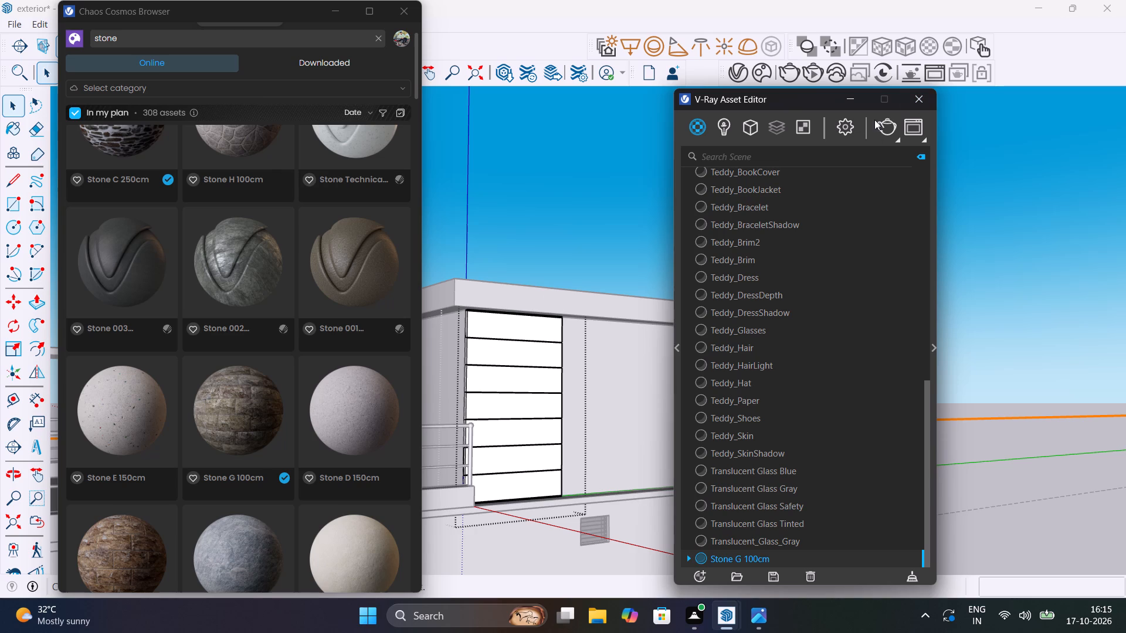
# Bring up the V-Ray render, stop it and close the frame buffer.
pyautogui.click(893, 125)
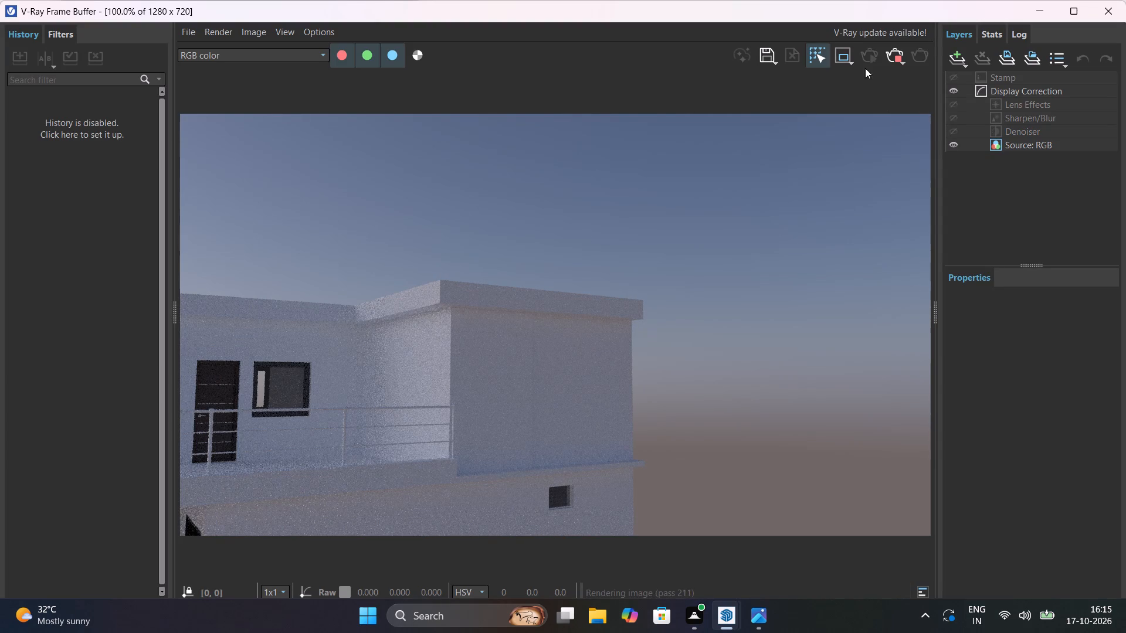
pyautogui.click(893, 55)
pyautogui.click(1117, 12)
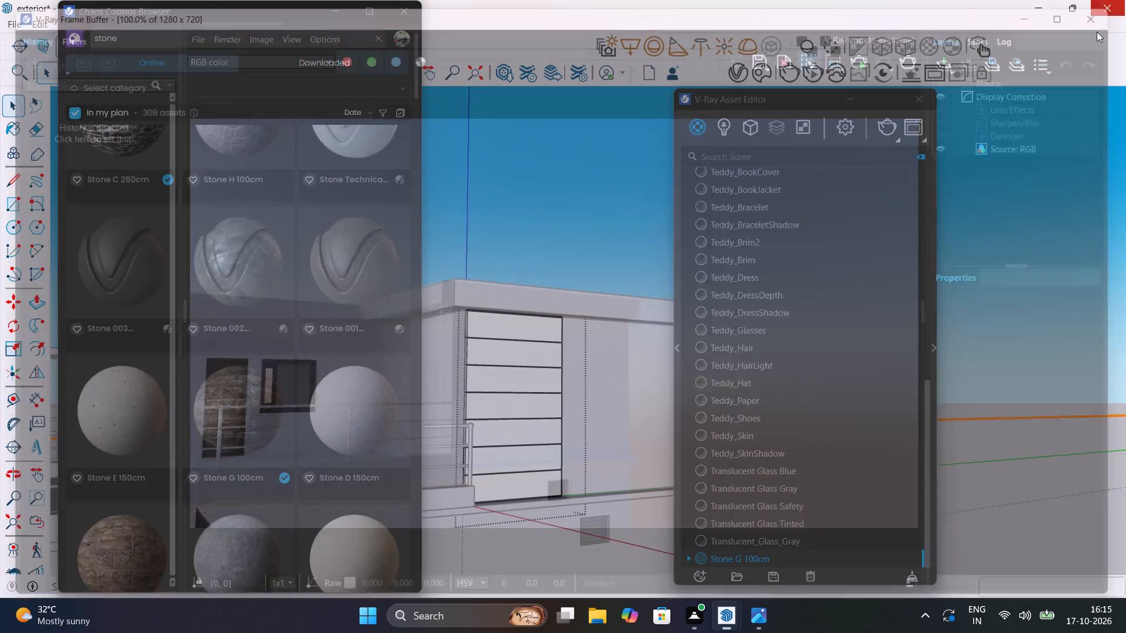
# Apply Stone G 100cm to the front face of the panel's topmost plank.
pyautogui.scroll(8, 488, 336)
pyautogui.click(504, 325)
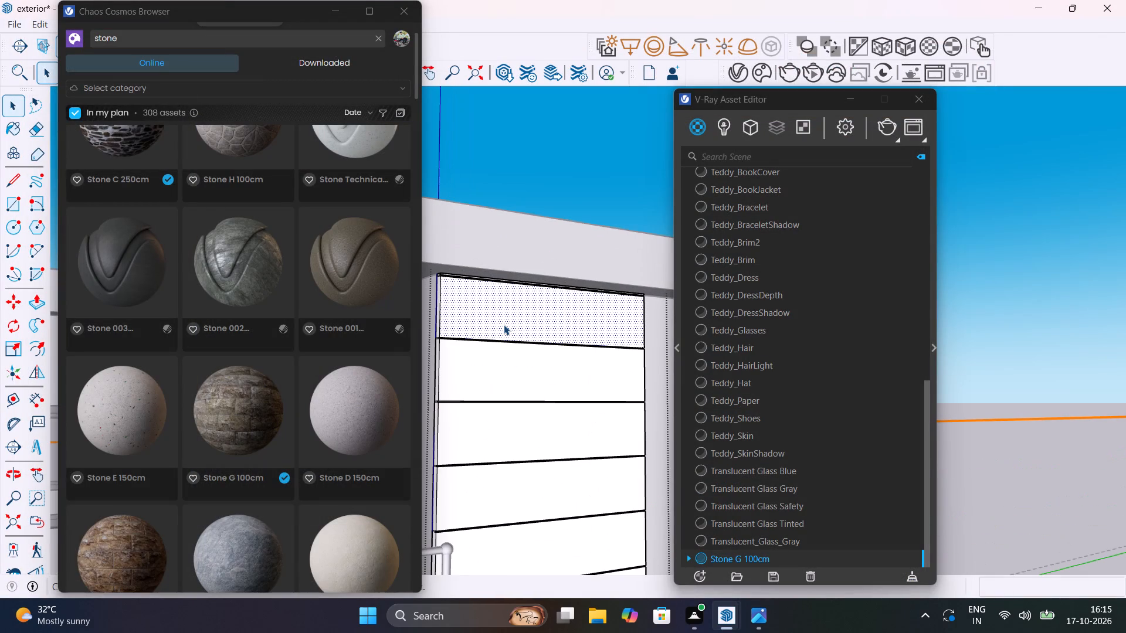
pyautogui.doubleClick(504, 325)
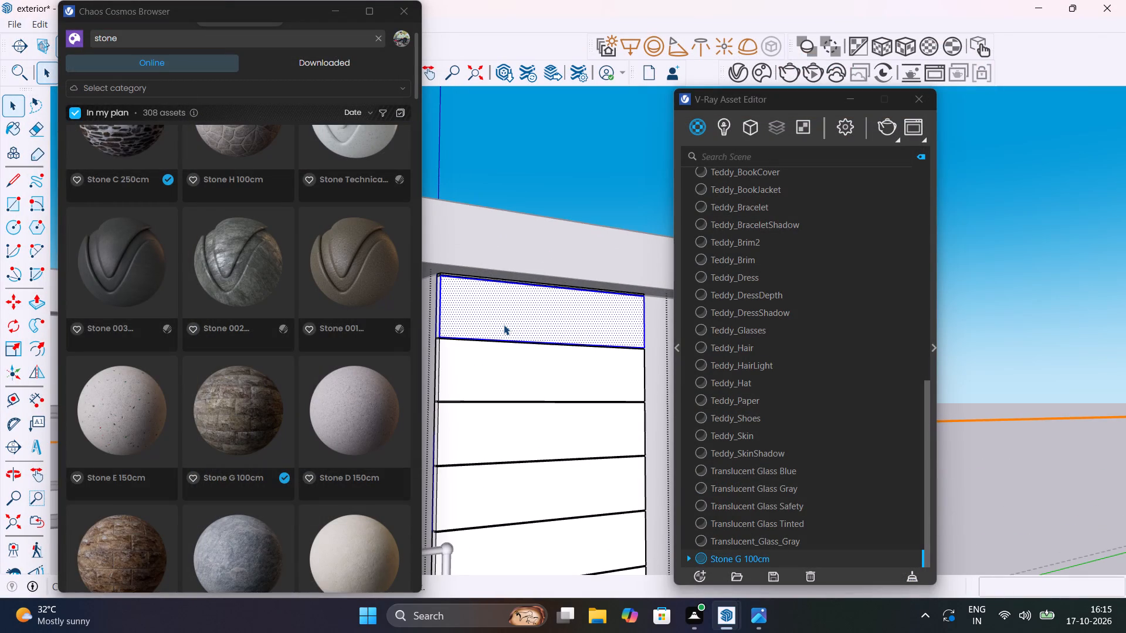
pyautogui.doubleClick(504, 325)
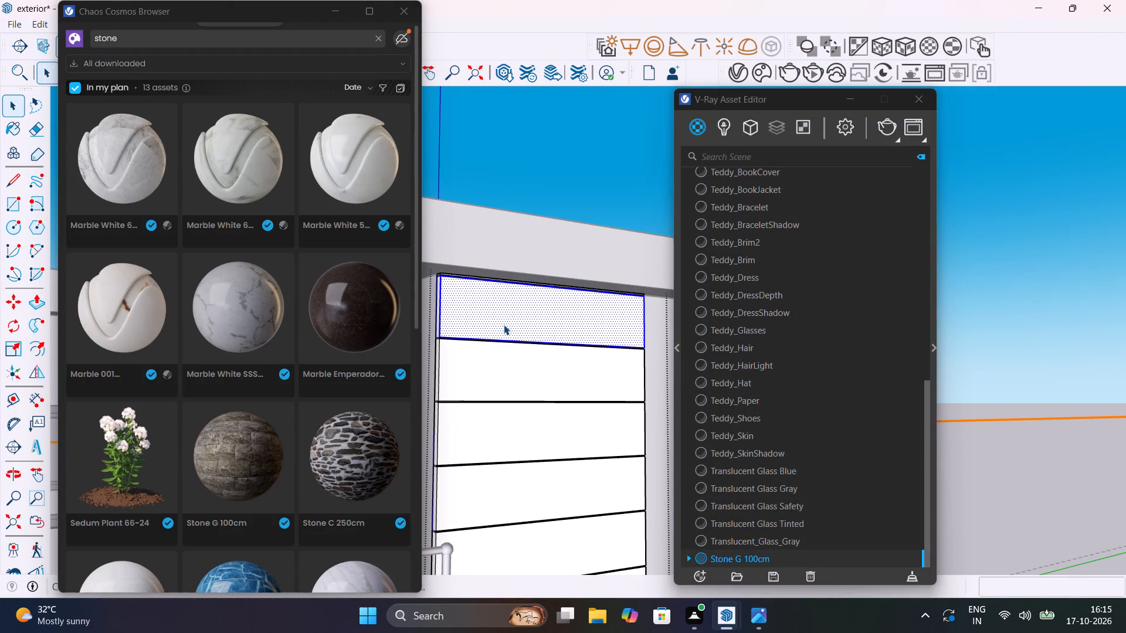
pyautogui.rightClick(727, 554)
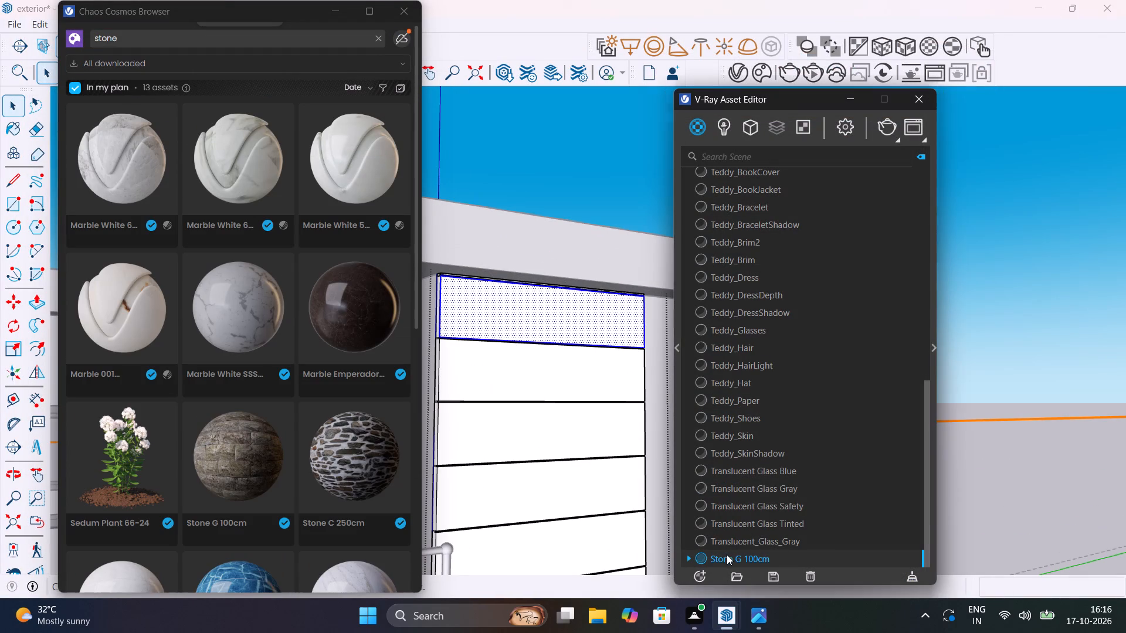
pyautogui.click(756, 398)
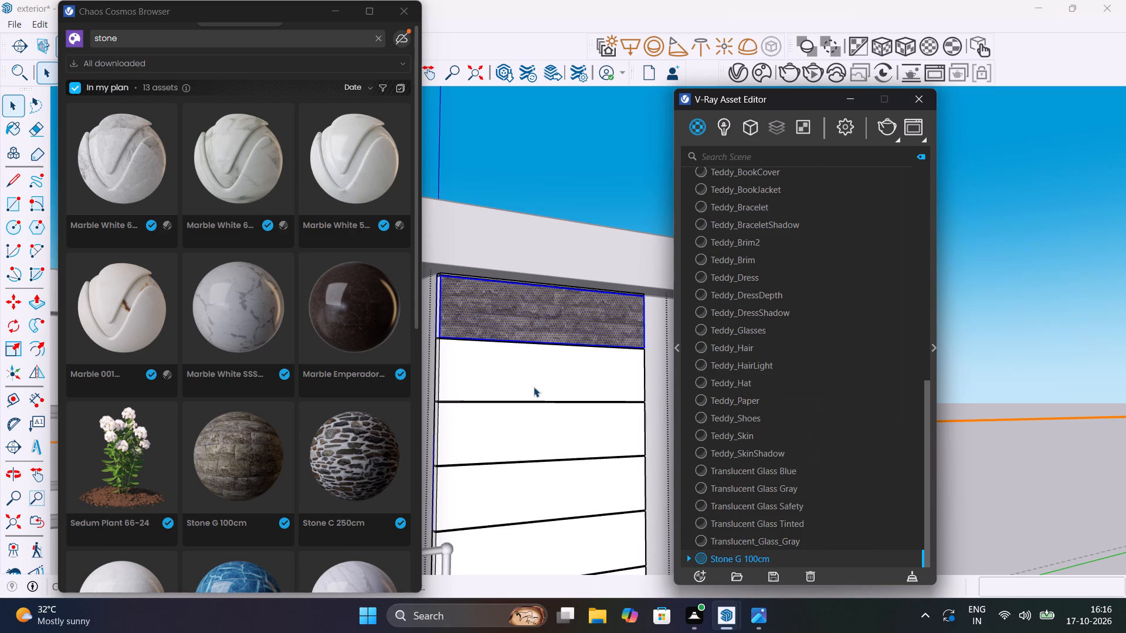
# Apply Stone G 100cm to the front faces of the second, third and fourth planks from the top.
pyautogui.click(534, 386)
pyautogui.rightClick(756, 554)
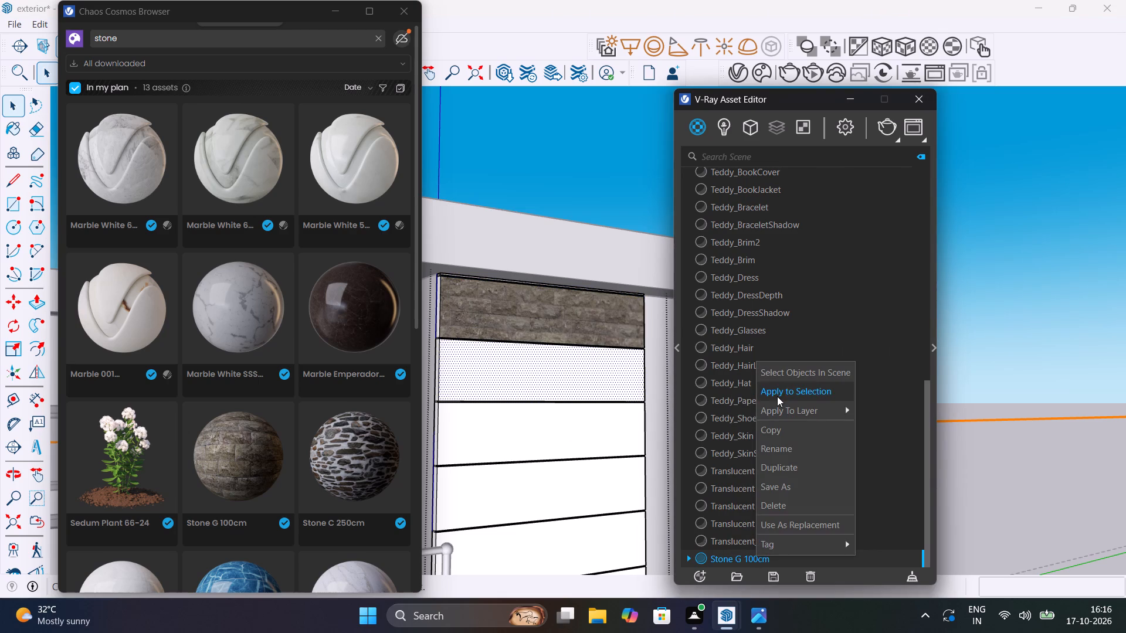
pyautogui.click(777, 396)
pyautogui.click(534, 440)
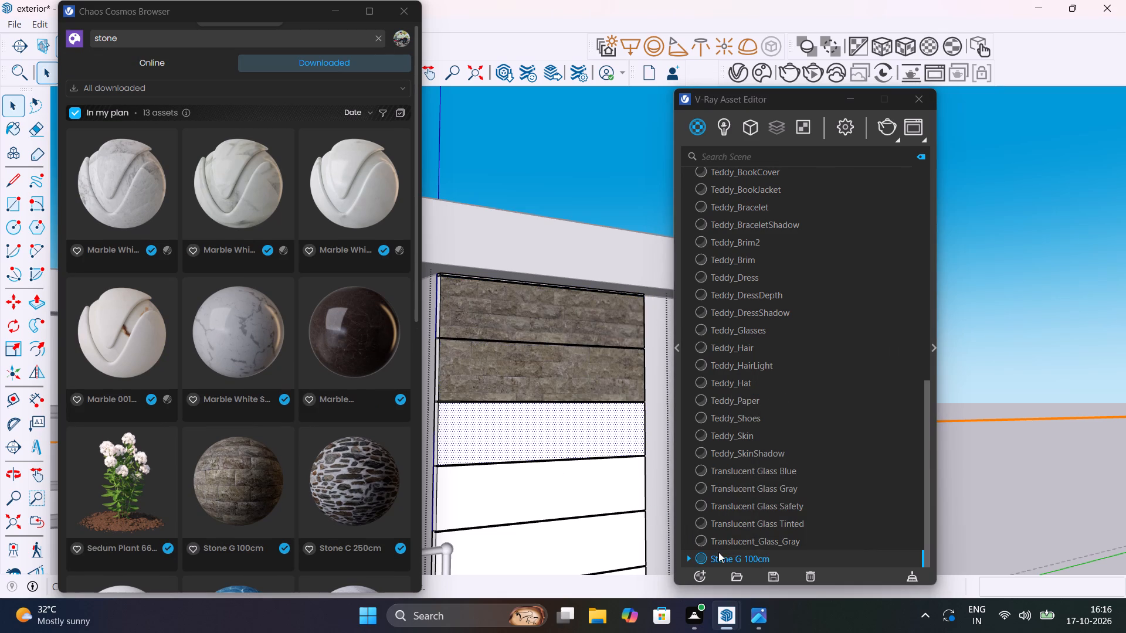
pyautogui.rightClick(723, 558)
pyautogui.click(749, 396)
pyautogui.click(565, 482)
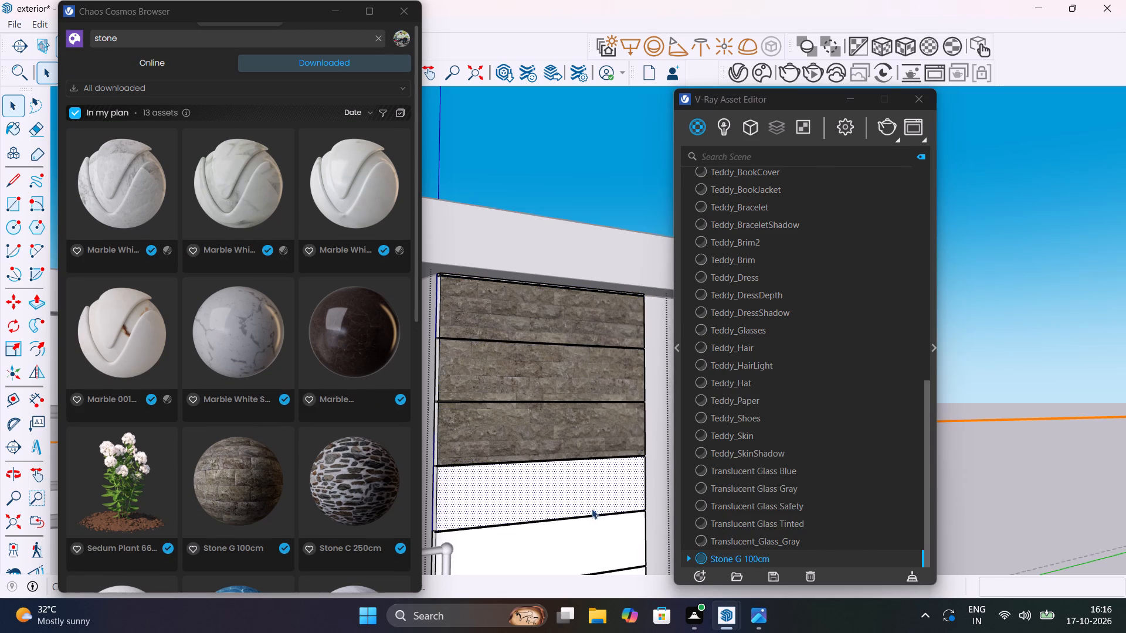
pyautogui.rightClick(717, 556)
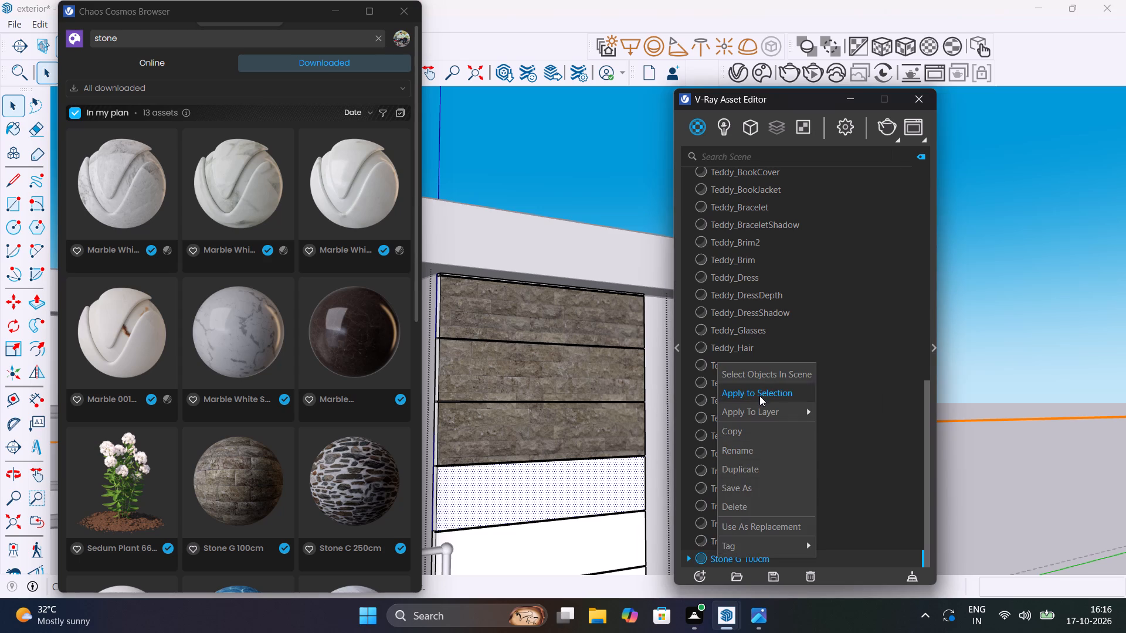
pyautogui.click(759, 394)
# Apply Stone G 100cm to the front faces of the three lowest planks beside the balcony railing.
pyautogui.scroll(-3, 597, 491)
pyautogui.moveTo(592, 494); pyautogui.dragTo(663, 346, button='middle')
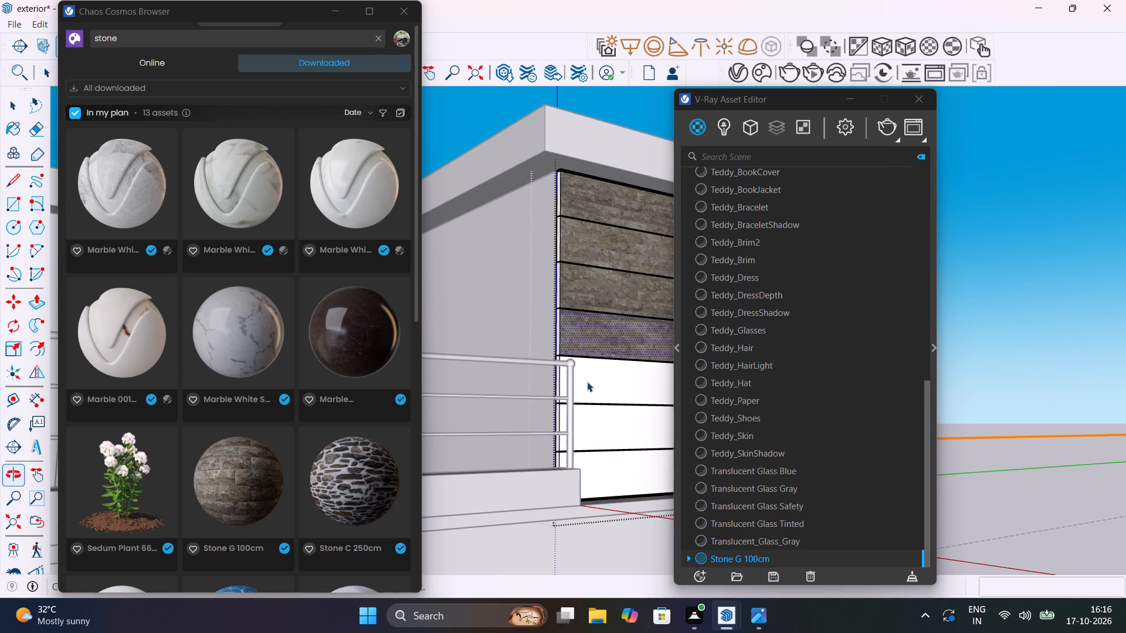
pyautogui.click(596, 388)
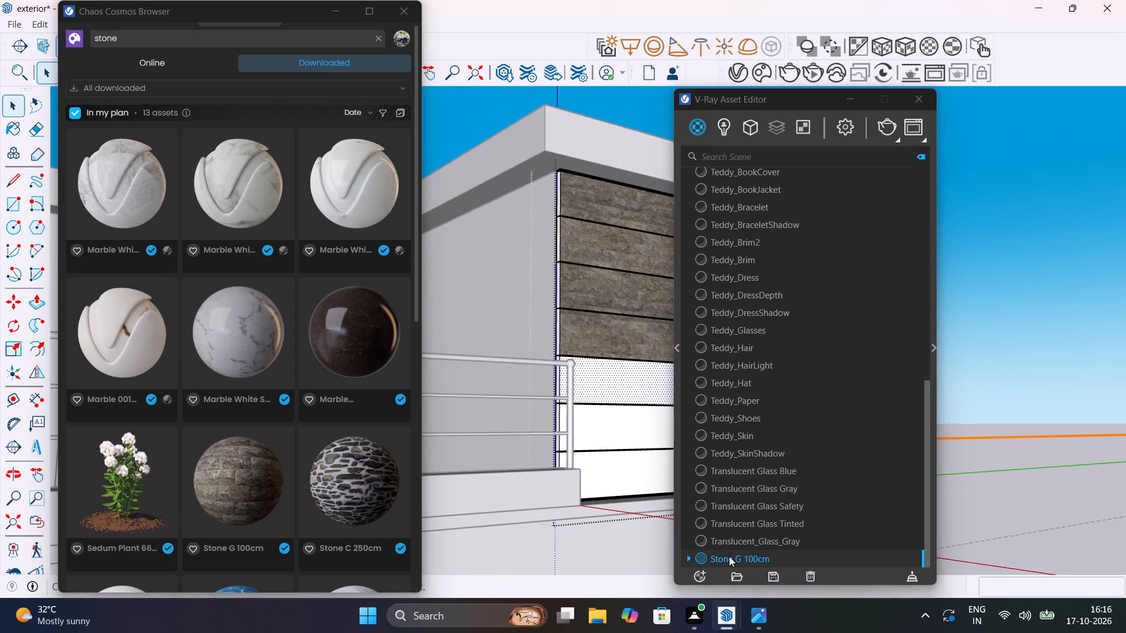
pyautogui.rightClick(729, 556)
pyautogui.click(765, 389)
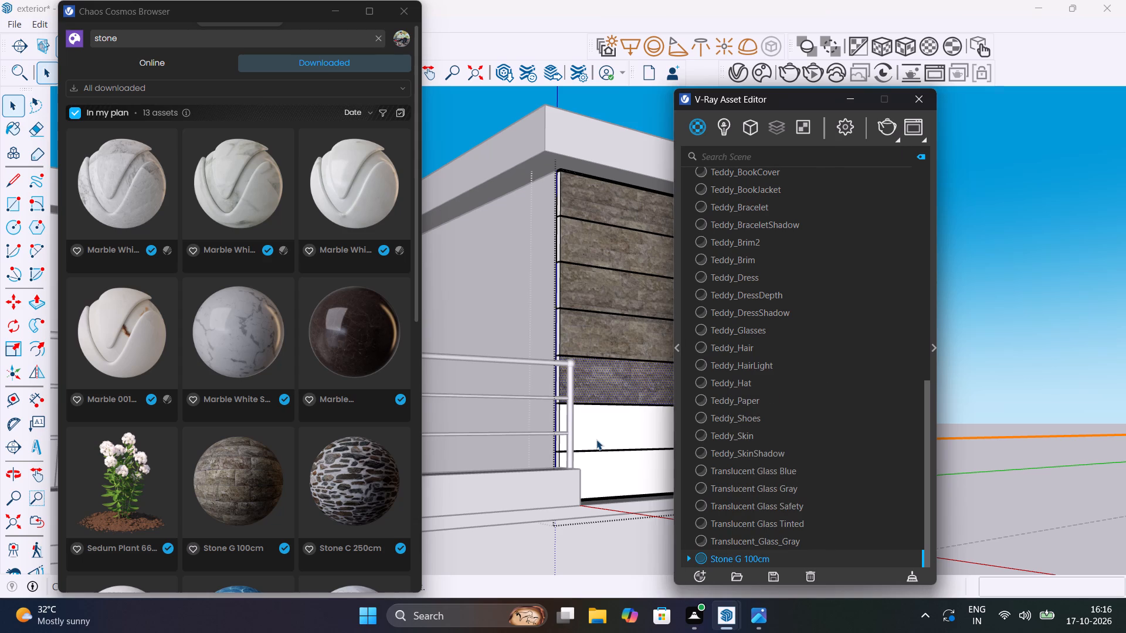
pyautogui.click(596, 433)
pyautogui.rightClick(741, 556)
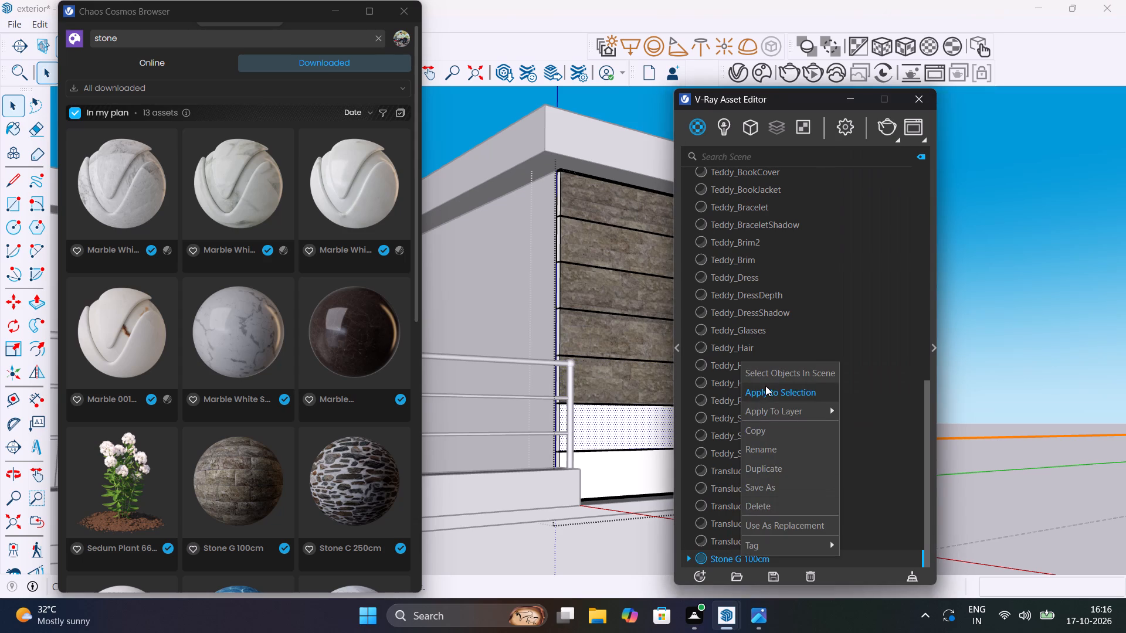
pyautogui.click(768, 392)
pyautogui.click(652, 481)
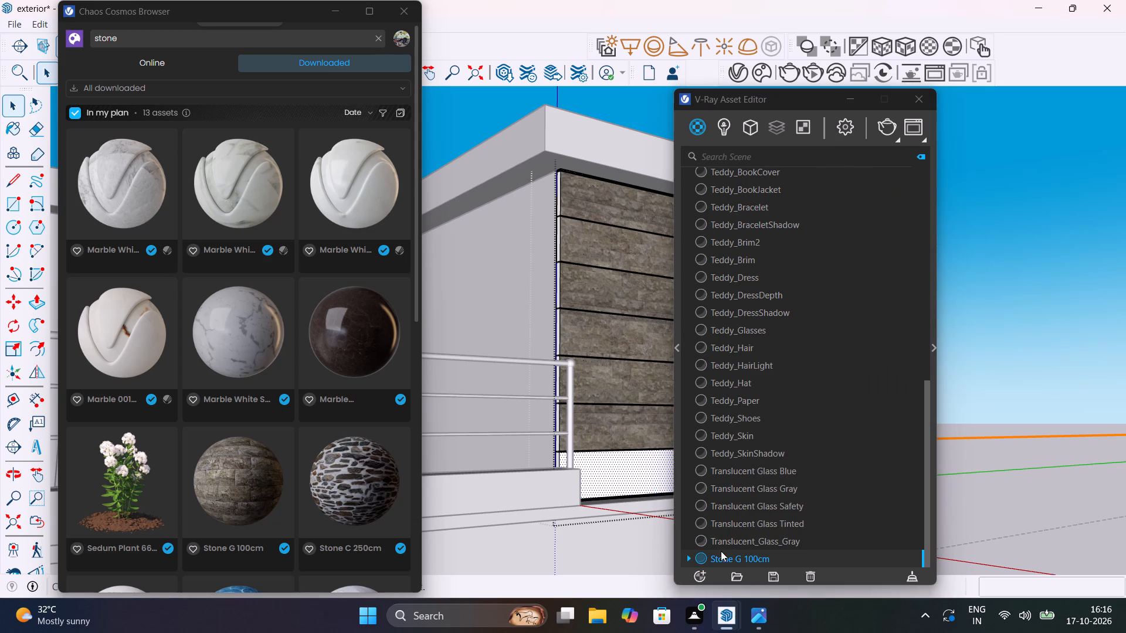
pyautogui.rightClick(722, 554)
pyautogui.click(752, 393)
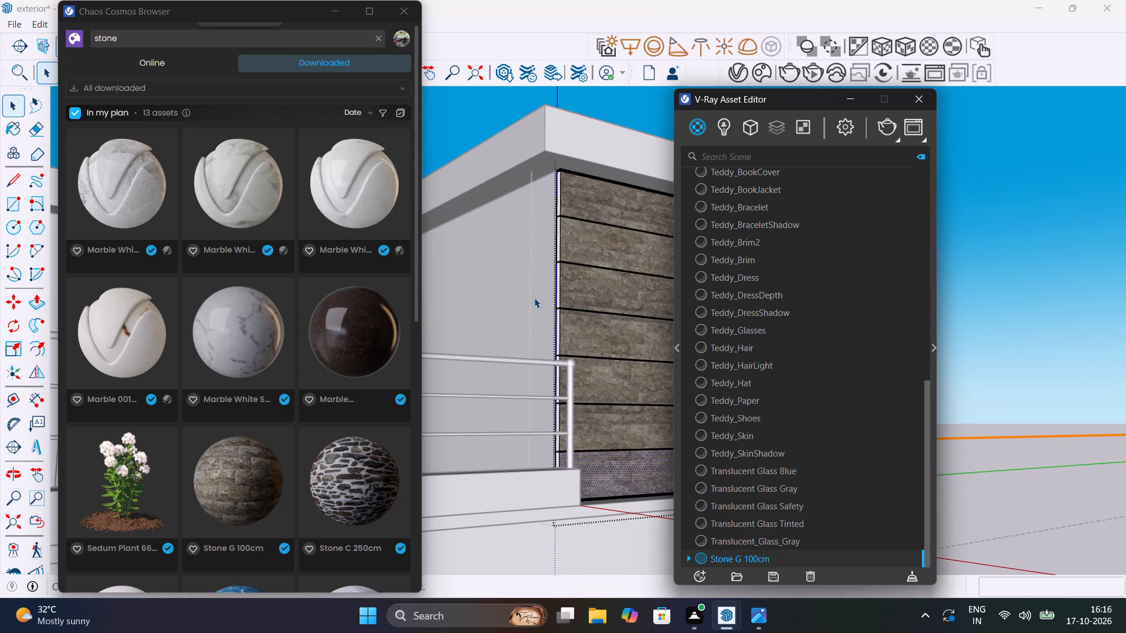
# Apply Stone G 100cm to the narrow balcony-side edge faces of the four upper planks.
pyautogui.scroll(8, 574, 263)
pyautogui.moveTo(562, 219); pyautogui.dragTo(635, 324, button='middle')
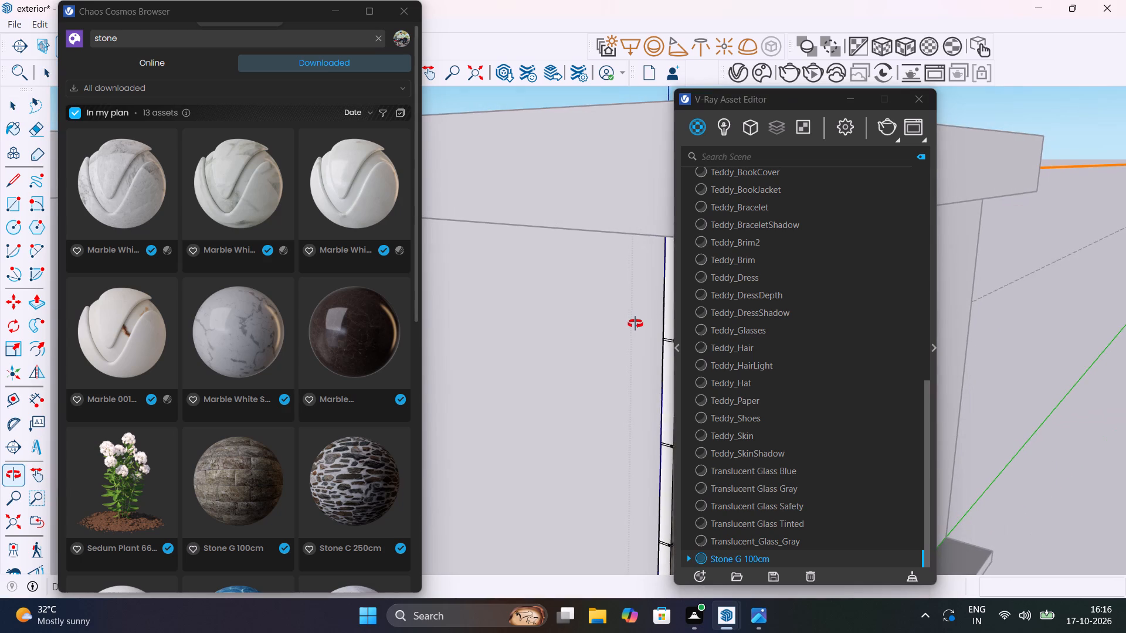
pyautogui.moveTo(635, 324); pyautogui.dragTo(525, 330, button='middle')
pyautogui.click(557, 304)
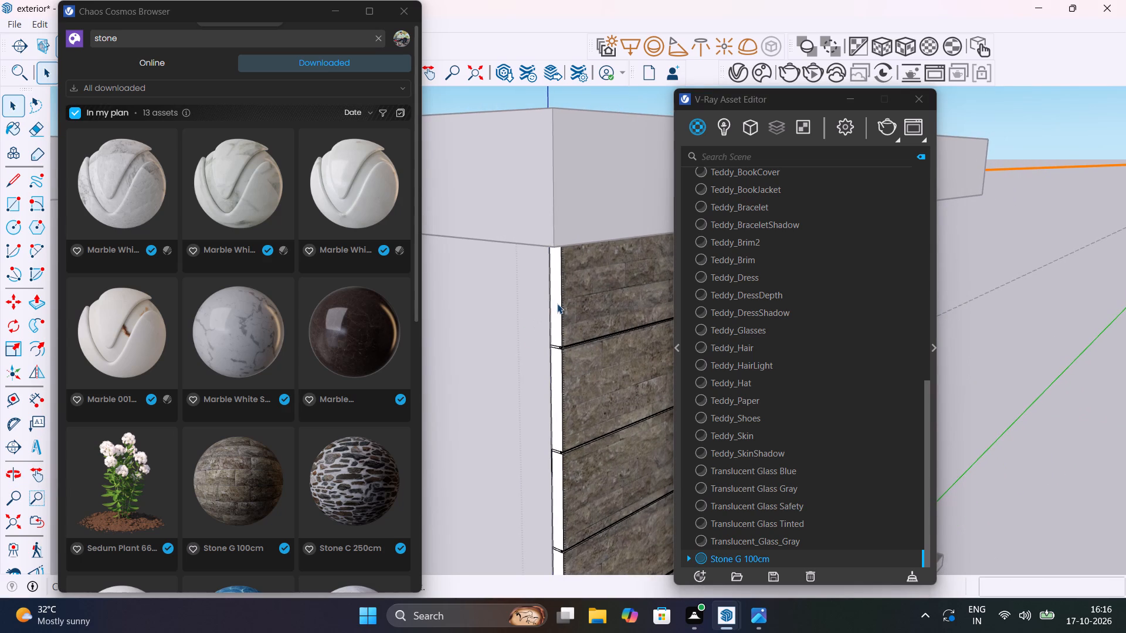
pyautogui.keyDown('shift'); pyautogui.click(559, 396); pyautogui.keyUp('shift')
pyautogui.keyDown('shift'); pyautogui.click(560, 487); pyautogui.keyUp('shift')
pyautogui.keyDown('shift'); pyautogui.click(561, 566); pyautogui.keyUp('shift')
pyautogui.keyDown('shift'); pyautogui.moveTo(583, 527); pyautogui.dragTo(569, 386, button='middle'); pyautogui.keyUp('shift')
pyautogui.keyDown('shift'); pyautogui.scroll(1, 569, 386); pyautogui.keyUp('shift')
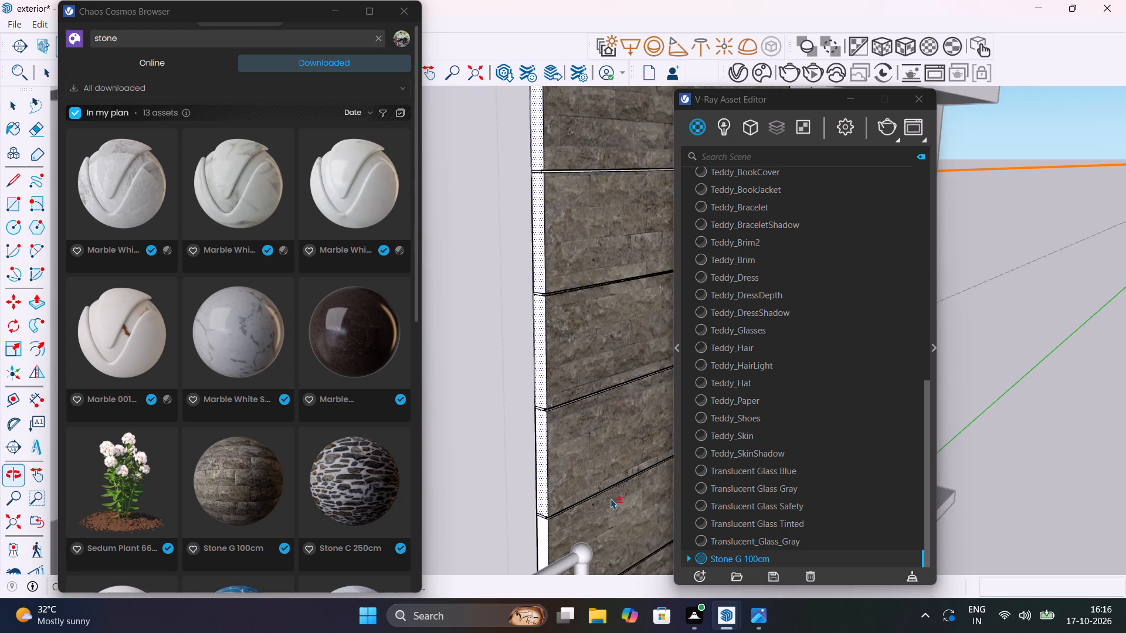
pyautogui.rightClick(727, 558)
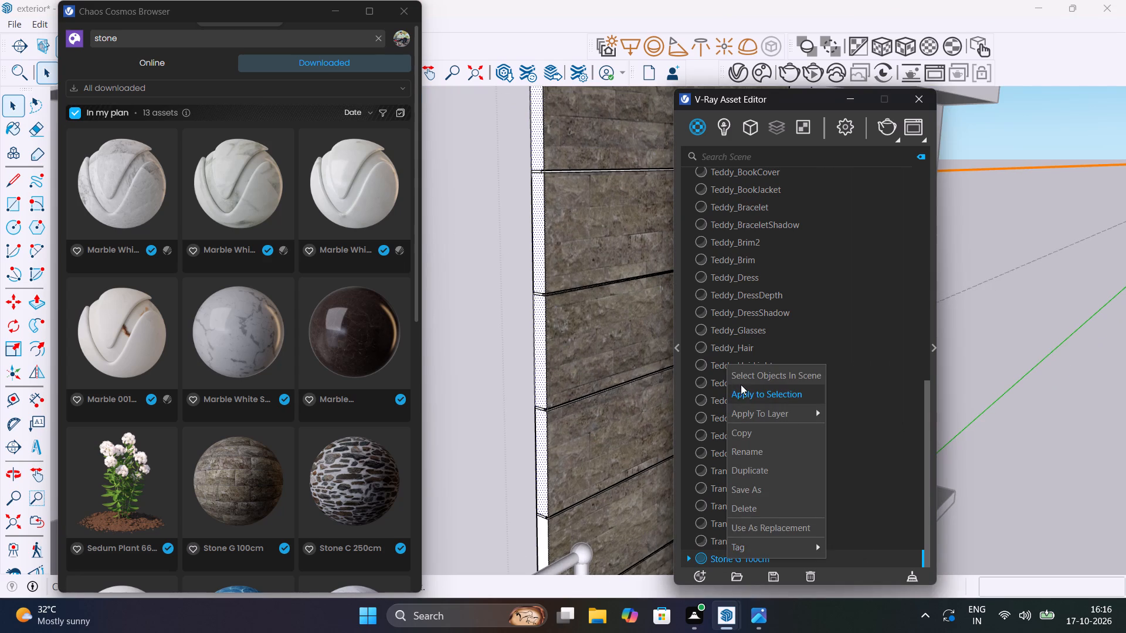
pyautogui.click(742, 392)
# Select the narrow balcony-side edge faces of the three lower planks behind the railing.
pyautogui.scroll(-9, 595, 398)
pyautogui.moveTo(579, 423); pyautogui.dragTo(572, 390, button='middle')
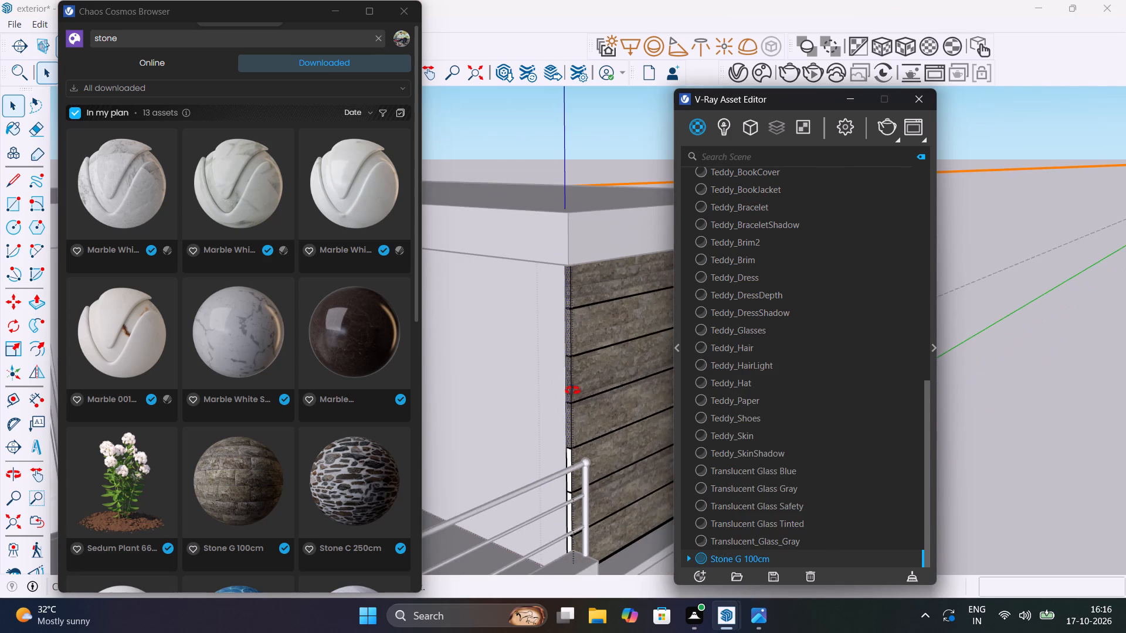
pyautogui.moveTo(572, 390); pyautogui.dragTo(554, 338, button='middle')
pyautogui.scroll(8, 515, 375)
pyautogui.keyDown('shift'); pyautogui.click(559, 375); pyautogui.keyUp('shift')
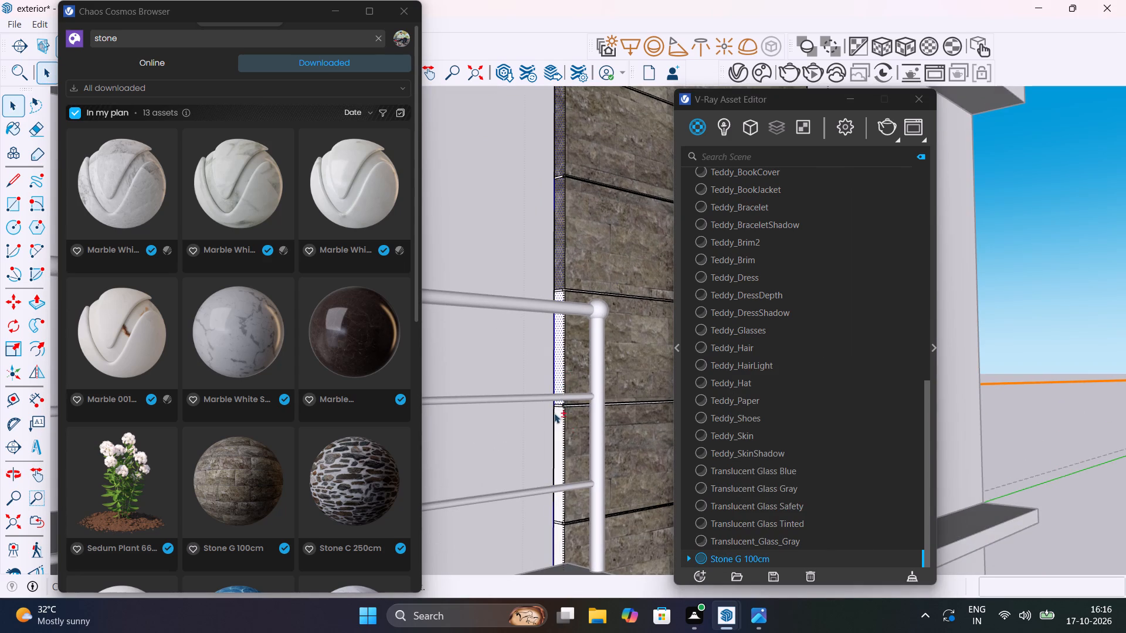
pyautogui.keyDown('shift'); pyautogui.click(558, 456); pyautogui.keyUp('shift')
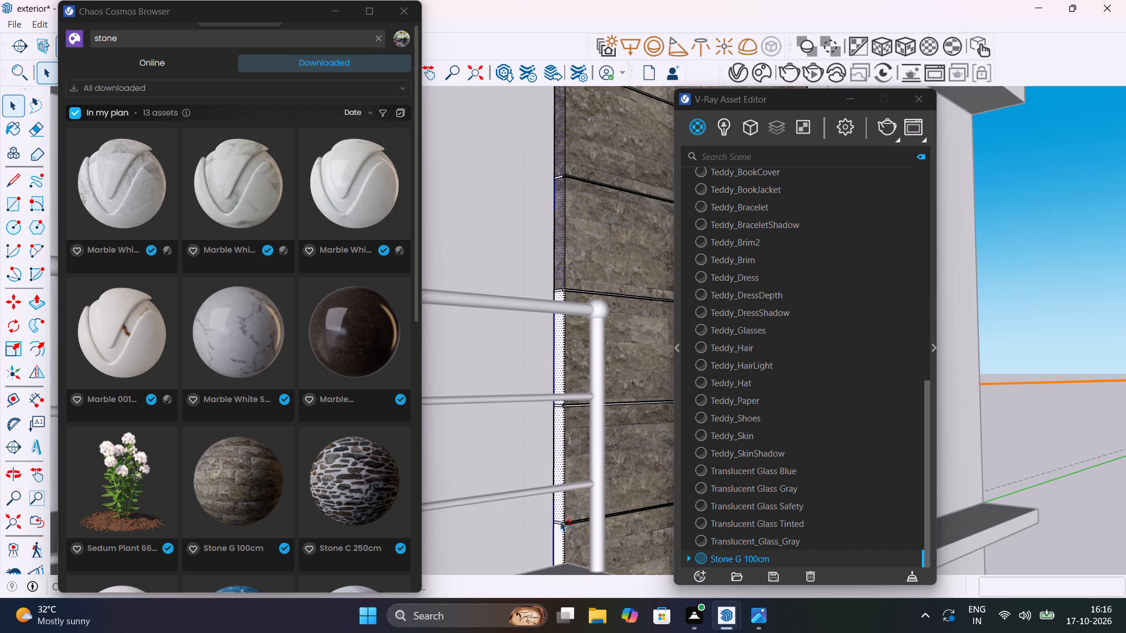
pyautogui.keyDown('shift'); pyautogui.click(557, 535); pyautogui.keyUp('shift')
# Add the narrow edge faces of the two uppermost planks, at the panel end away from the balcony, to the selection.
pyautogui.keyDown('shift'); pyautogui.scroll(-6, 571, 513); pyautogui.keyUp('shift')
pyautogui.scroll(-10, 519, 371)
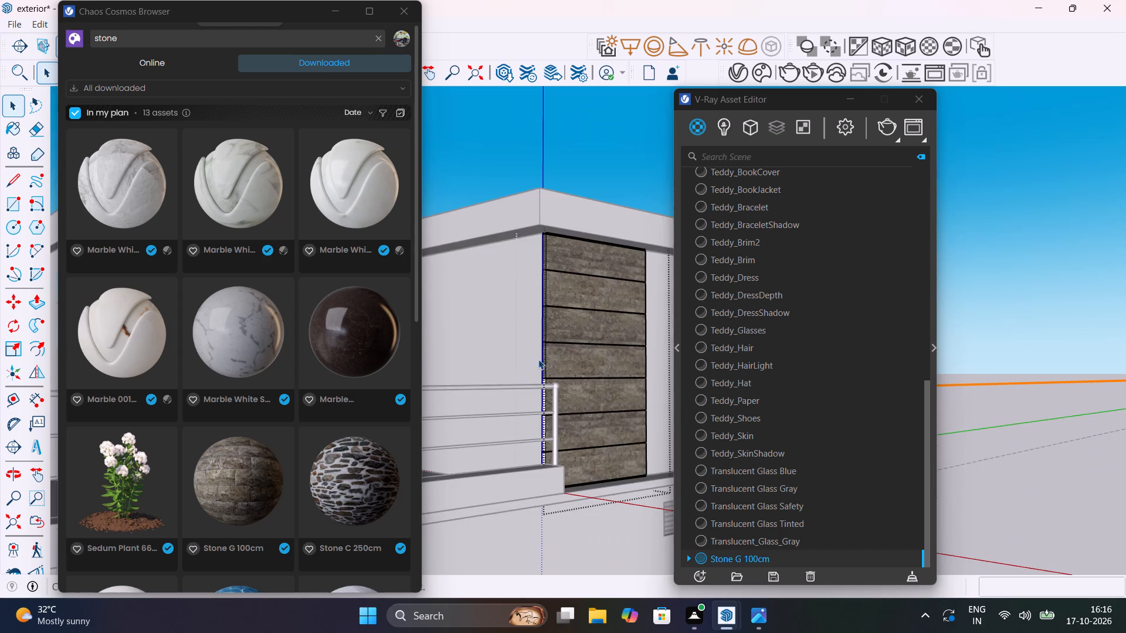
pyautogui.scroll(-1, 538, 359)
pyautogui.moveTo(575, 374); pyautogui.dragTo(365, 406, button='middle')
pyautogui.scroll(9, 524, 319)
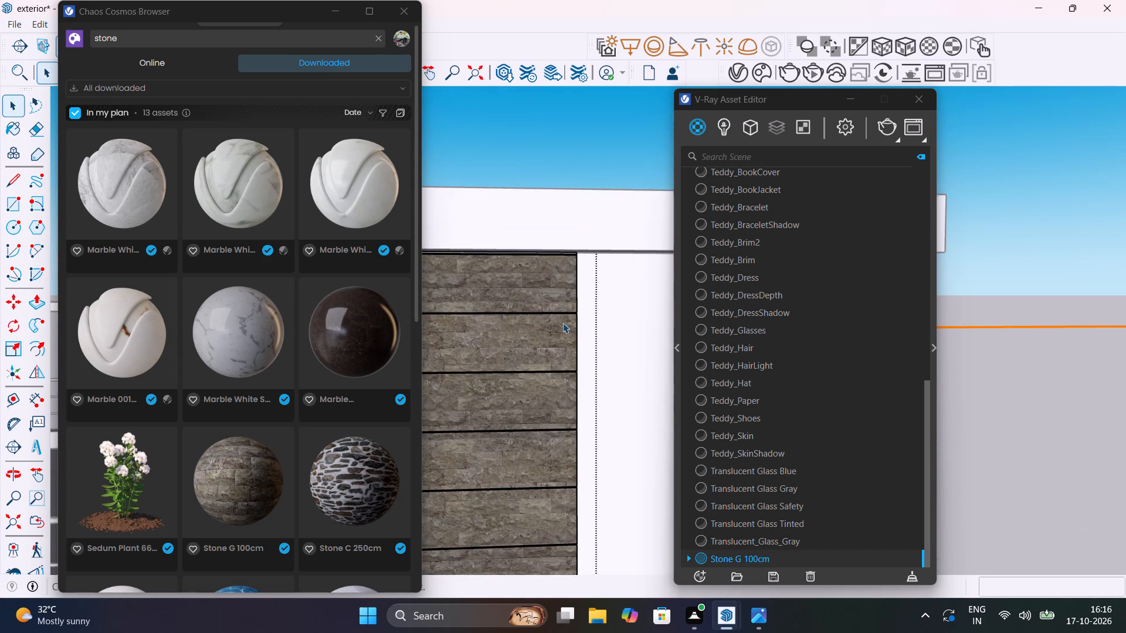
pyautogui.scroll(1, 563, 323)
pyautogui.moveTo(563, 323); pyautogui.dragTo(517, 357, button='middle')
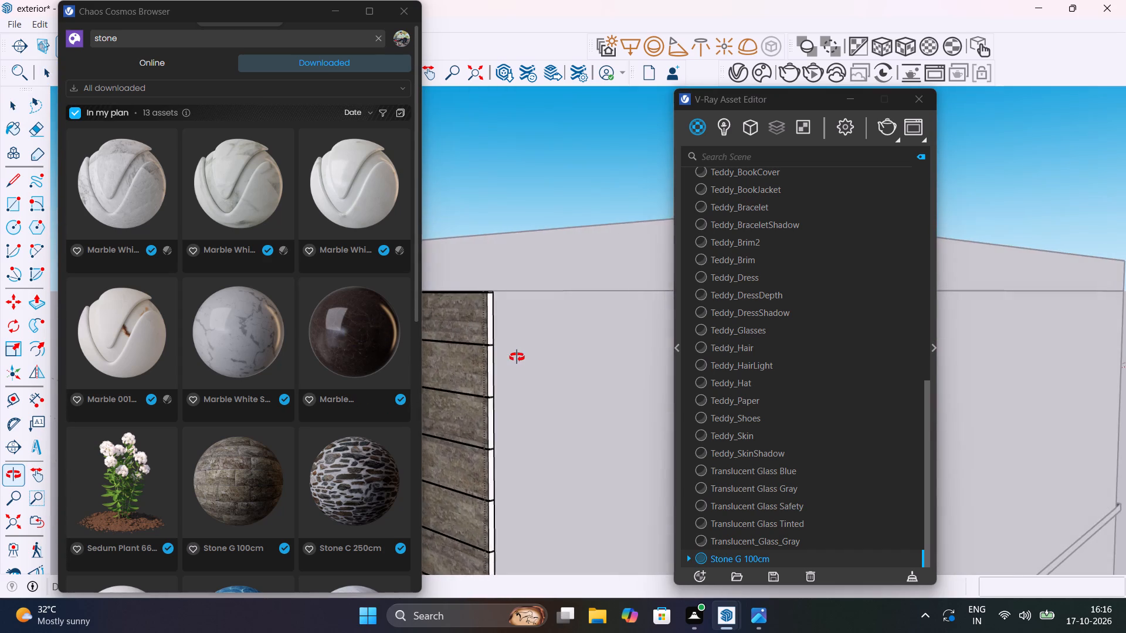
pyautogui.moveTo(517, 357); pyautogui.dragTo(571, 314, button='middle')
pyautogui.scroll(8, 520, 306)
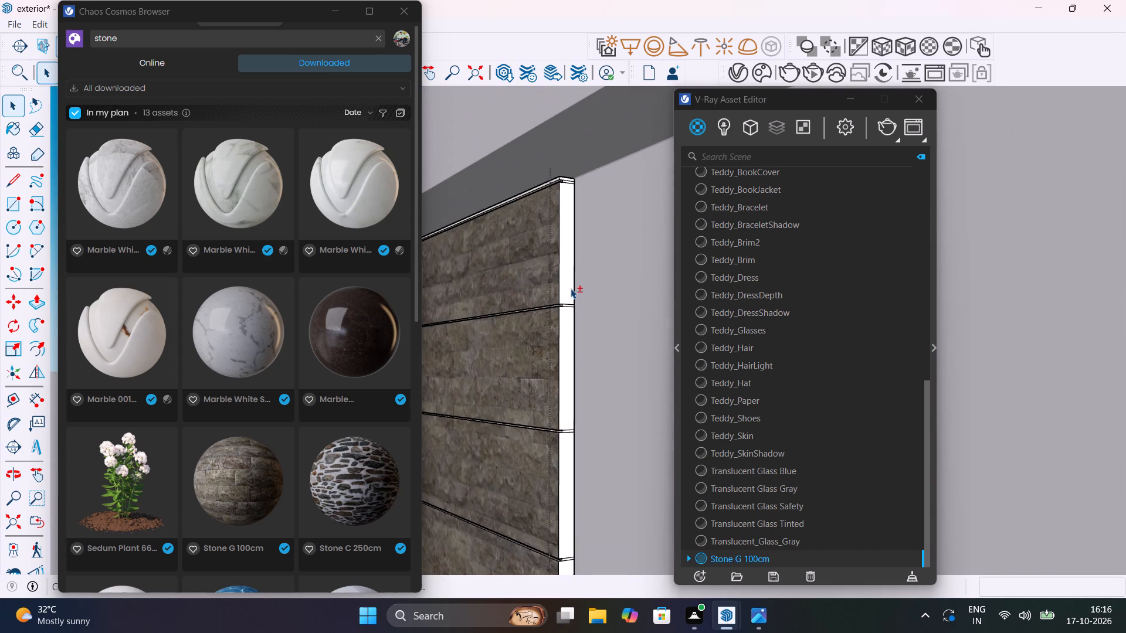
pyautogui.keyDown('shift'); pyautogui.click(570, 288); pyautogui.keyUp('shift')
pyautogui.keyDown('shift'); pyautogui.click(568, 330); pyautogui.keyUp('shift')
# Add the long and end faces of the thin top strip and the recess above the uppermost plank to the selection.
pyautogui.keyDown('shift'); pyautogui.scroll(12, 533, 186); pyautogui.keyUp('shift')
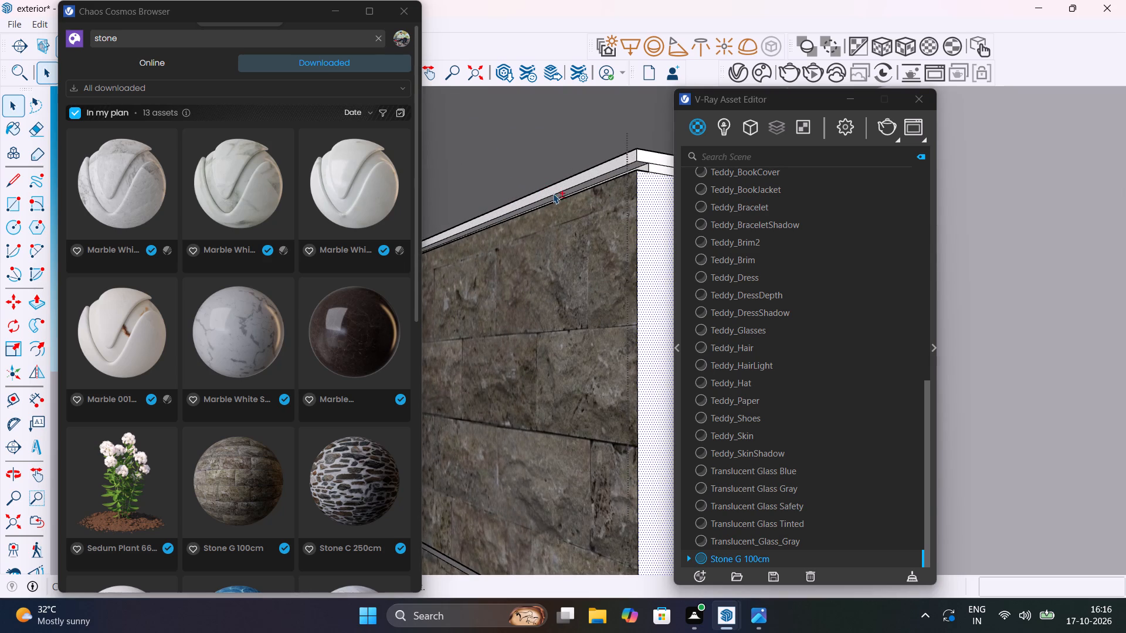
pyautogui.keyDown('shift'); pyautogui.click(554, 192); pyautogui.keyUp('shift')
pyautogui.keyDown('shift'); pyautogui.click(564, 195); pyautogui.keyUp('shift')
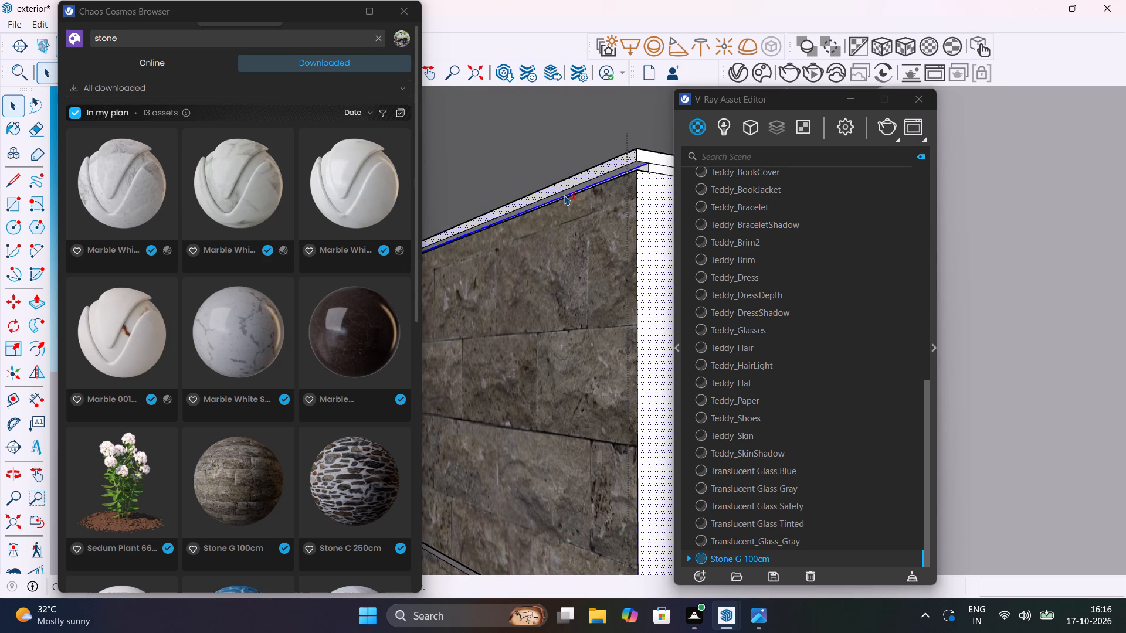
pyautogui.keyDown('shift'); pyautogui.click(565, 194); pyautogui.keyUp('shift')
pyautogui.keyDown('shift'); pyautogui.scroll(9, 565, 193); pyautogui.keyUp('shift')
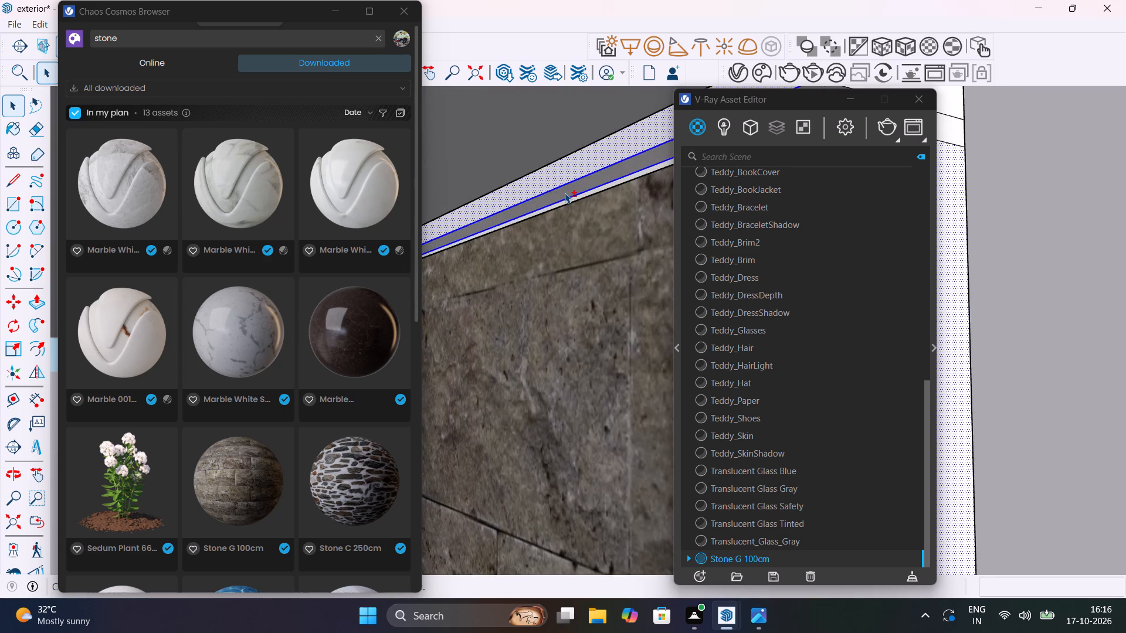
pyautogui.keyDown('shift'); pyautogui.click(565, 193); pyautogui.keyUp('shift')
pyautogui.keyDown('shift'); pyautogui.scroll(-15, 574, 193); pyautogui.keyUp('shift')
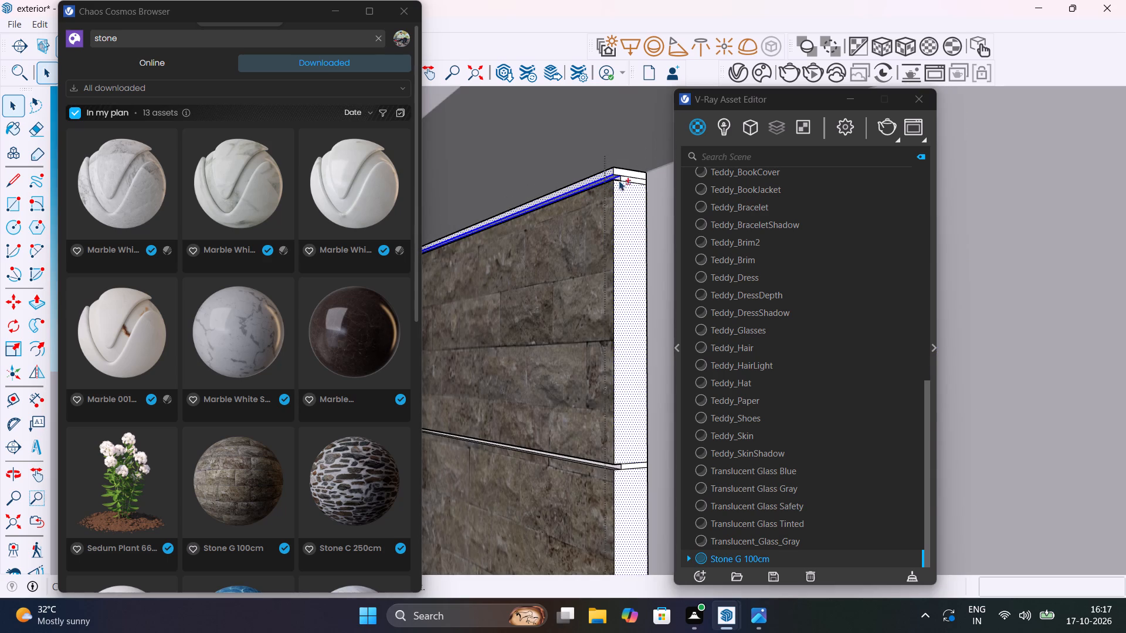
pyautogui.keyDown('shift'); pyautogui.click(640, 172); pyautogui.keyUp('shift')
pyautogui.keyDown('shift'); pyautogui.click(639, 180); pyautogui.keyUp('shift')
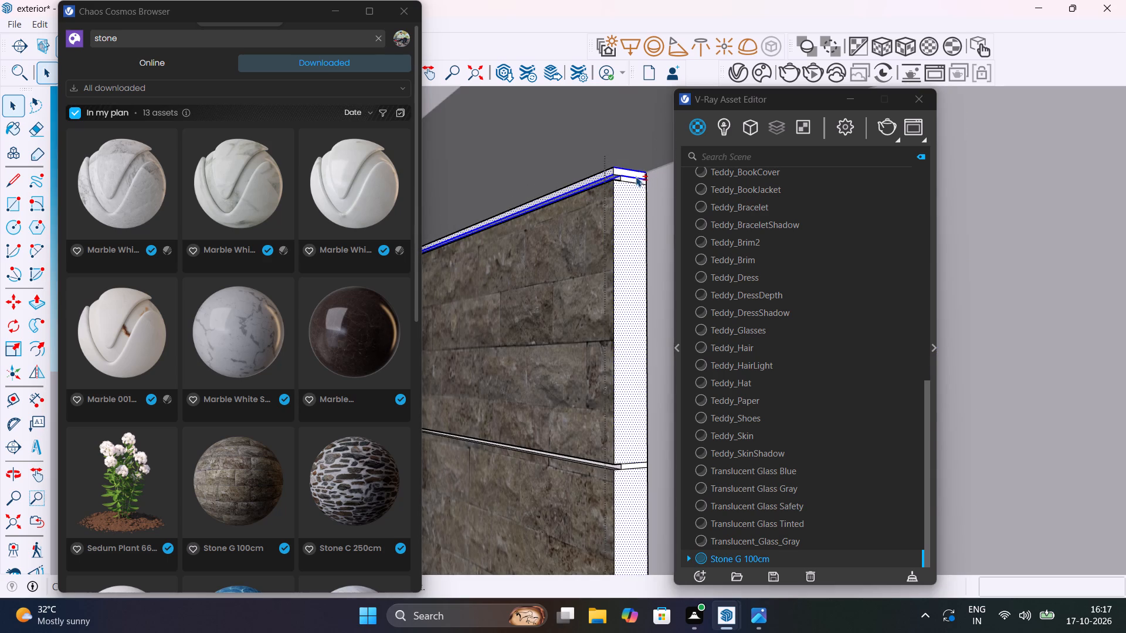
pyautogui.keyDown('shift'); pyautogui.click(636, 176); pyautogui.keyUp('shift')
pyautogui.keyDown('shift'); pyautogui.click(635, 181); pyautogui.keyUp('shift')
# Add the groove face between the first and second planks from the top to the selection.
pyautogui.keyDown('shift'); pyautogui.scroll(-11, 633, 179); pyautogui.keyUp('shift')
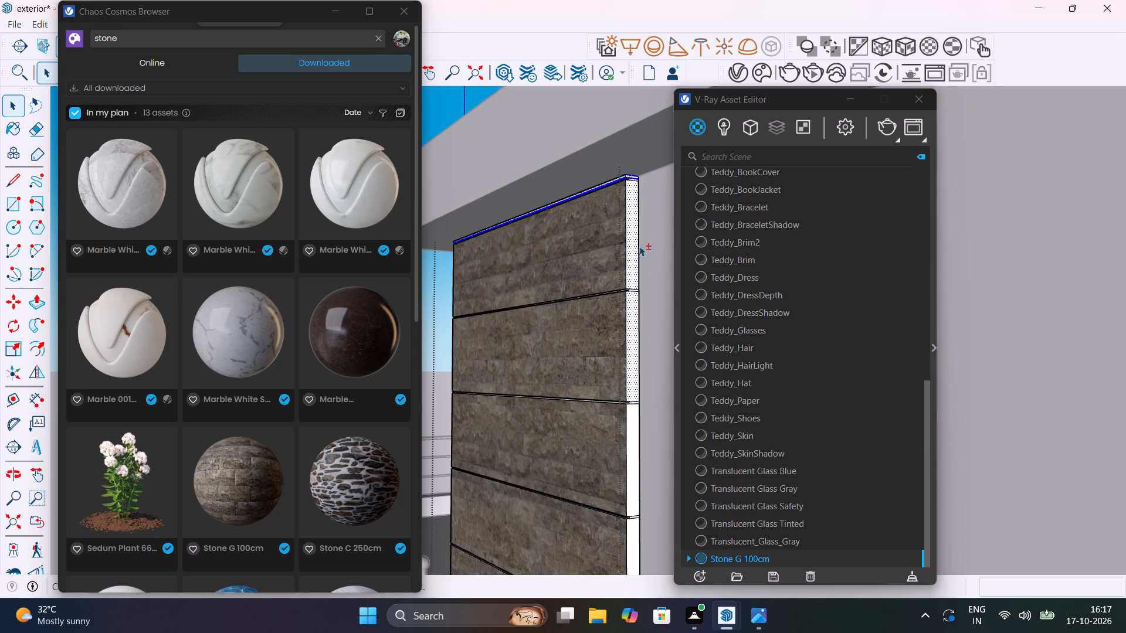
pyautogui.keyDown('shift'); pyautogui.scroll(1, 619, 331); pyautogui.keyUp('shift')
pyautogui.keyDown('shift'); pyautogui.scroll(20, 616, 279); pyautogui.keyUp('shift')
pyautogui.keyDown('shift'); pyautogui.scroll(1, 616, 279); pyautogui.keyUp('shift')
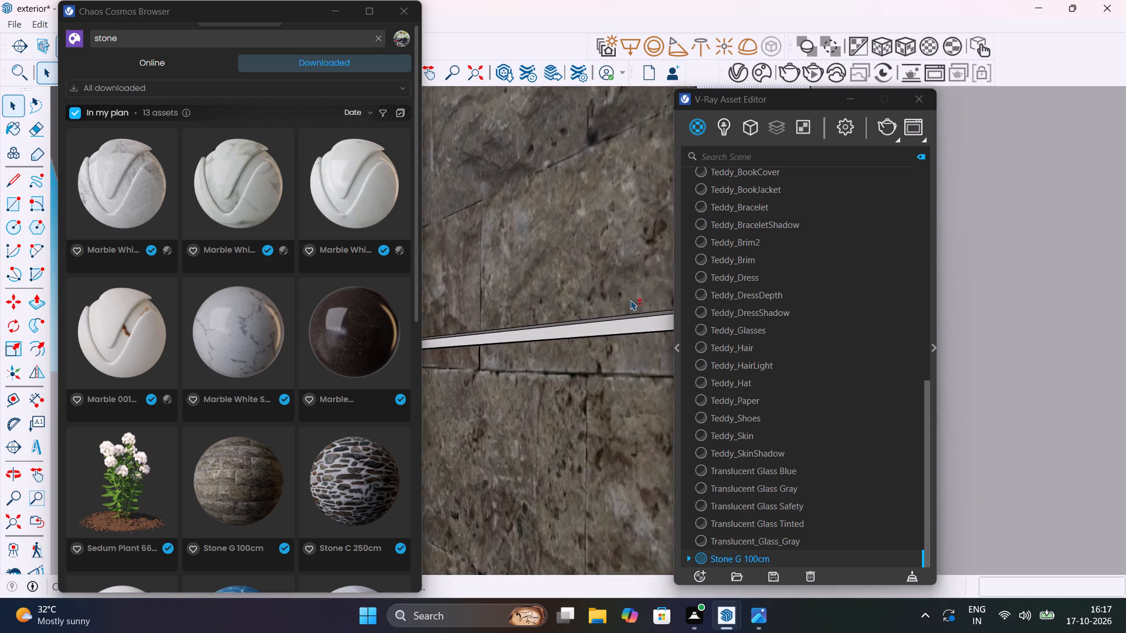
pyautogui.keyDown('shift'); pyautogui.scroll(2, 630, 300); pyautogui.keyUp('shift')
pyautogui.keyDown('shift'); pyautogui.click(652, 339); pyautogui.keyUp('shift')
pyautogui.keyDown('shift'); pyautogui.scroll(-15, 650, 339); pyautogui.keyUp('shift')
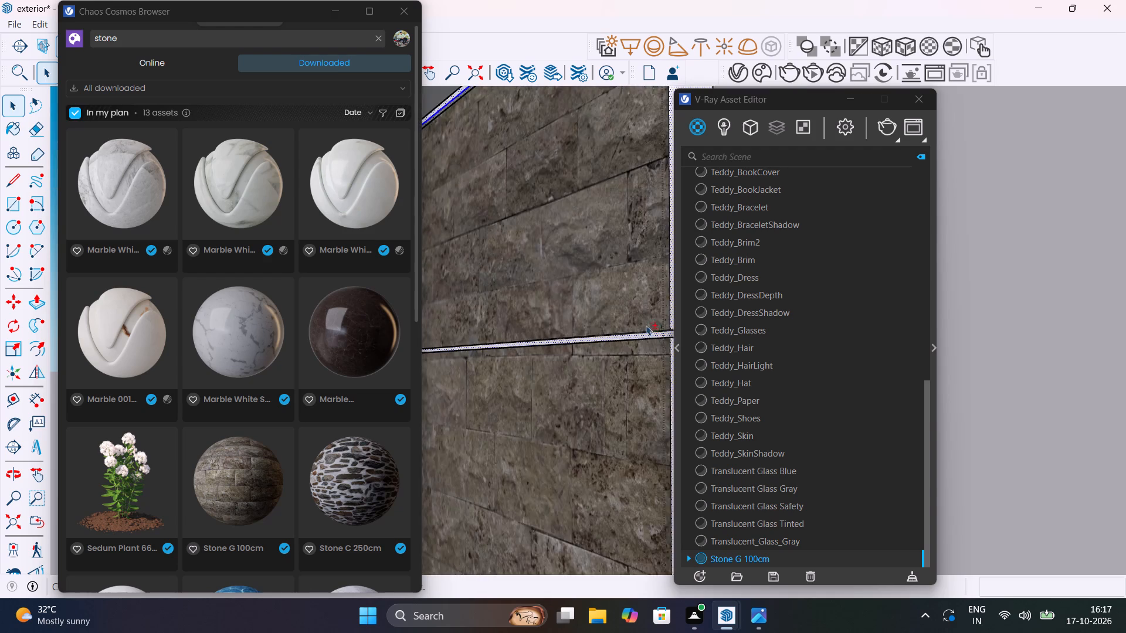
# Add the groove faces between the second and third planks and the third plank's narrow edge face to the selection.
pyautogui.keyDown('shift'); pyautogui.scroll(-12, 646, 325); pyautogui.keyUp('shift')
pyautogui.keyDown('shift'); pyautogui.moveTo(659, 434); pyautogui.dragTo(588, 325, button='middle'); pyautogui.keyUp('shift')
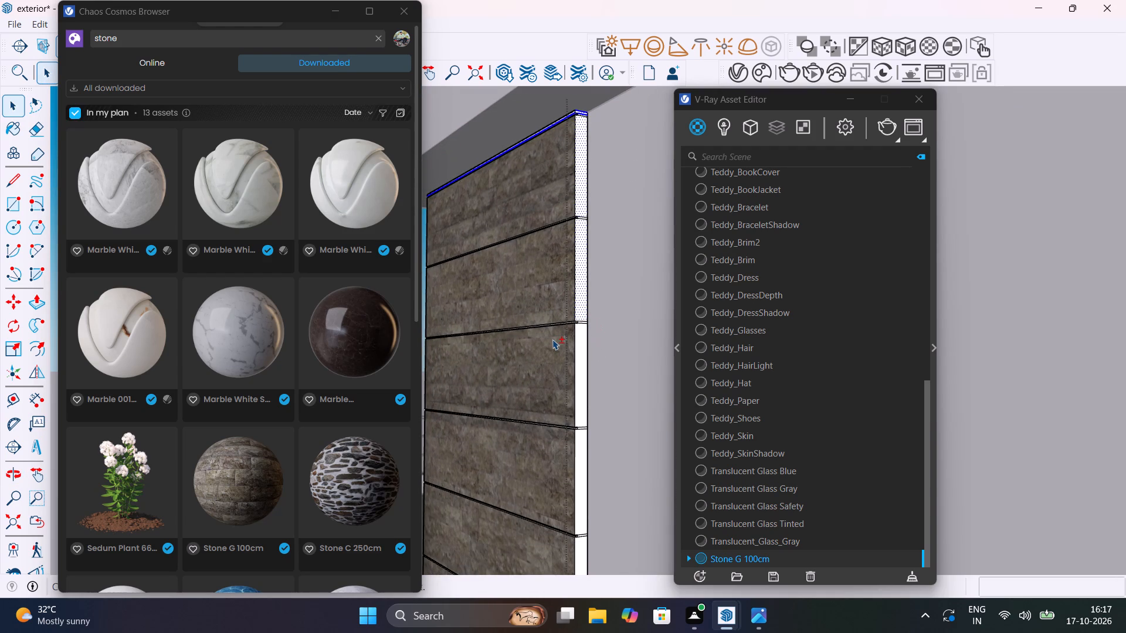
pyautogui.keyDown('shift'); pyautogui.scroll(9, 558, 338); pyautogui.keyUp('shift')
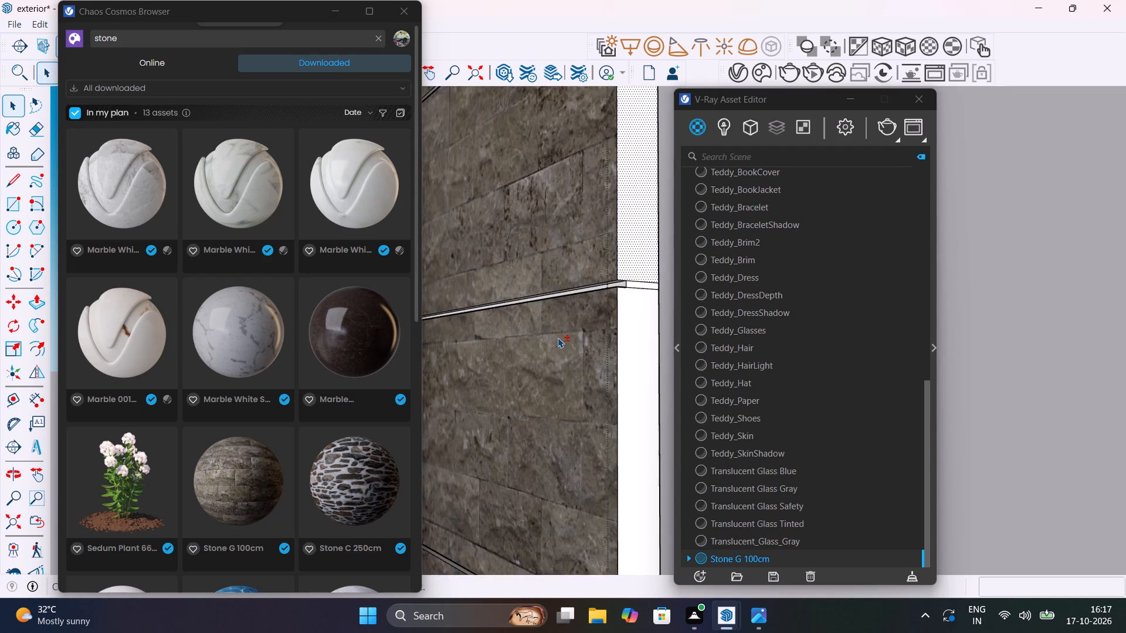
pyautogui.keyDown('shift'); pyautogui.scroll(6, 558, 338); pyautogui.keyUp('shift')
pyautogui.keyDown('shift'); pyautogui.scroll(8, 602, 306); pyautogui.keyUp('shift')
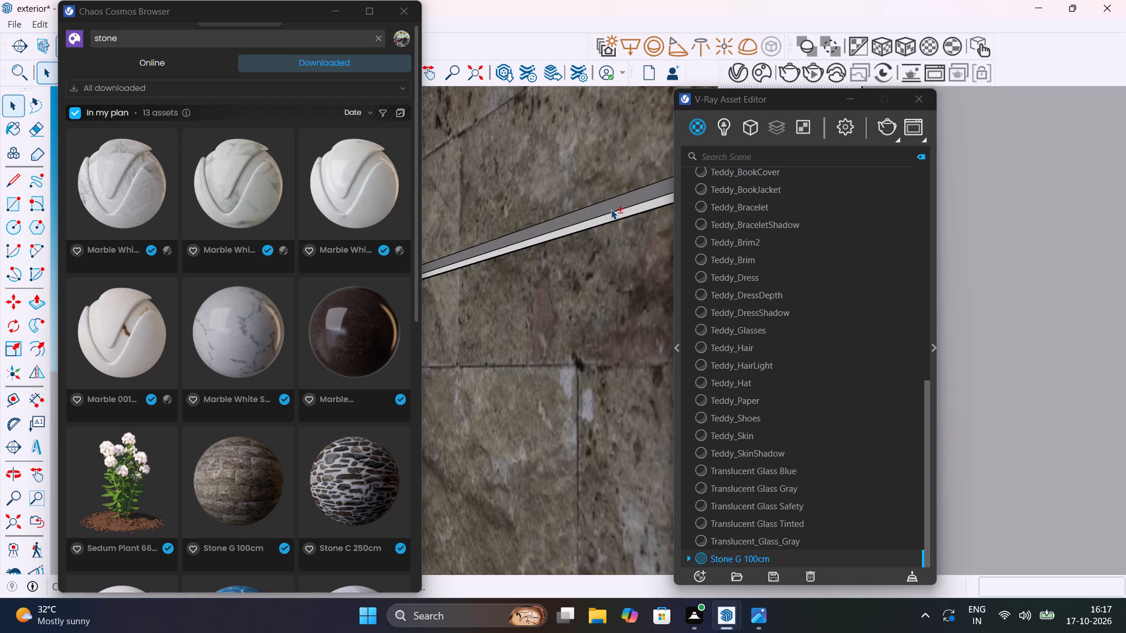
pyautogui.keyDown('shift'); pyautogui.click(611, 209); pyautogui.keyUp('shift')
pyautogui.keyDown('shift'); pyautogui.click(622, 213); pyautogui.keyUp('shift')
pyautogui.keyDown('shift'); pyautogui.scroll(-14, 622, 213); pyautogui.keyUp('shift')
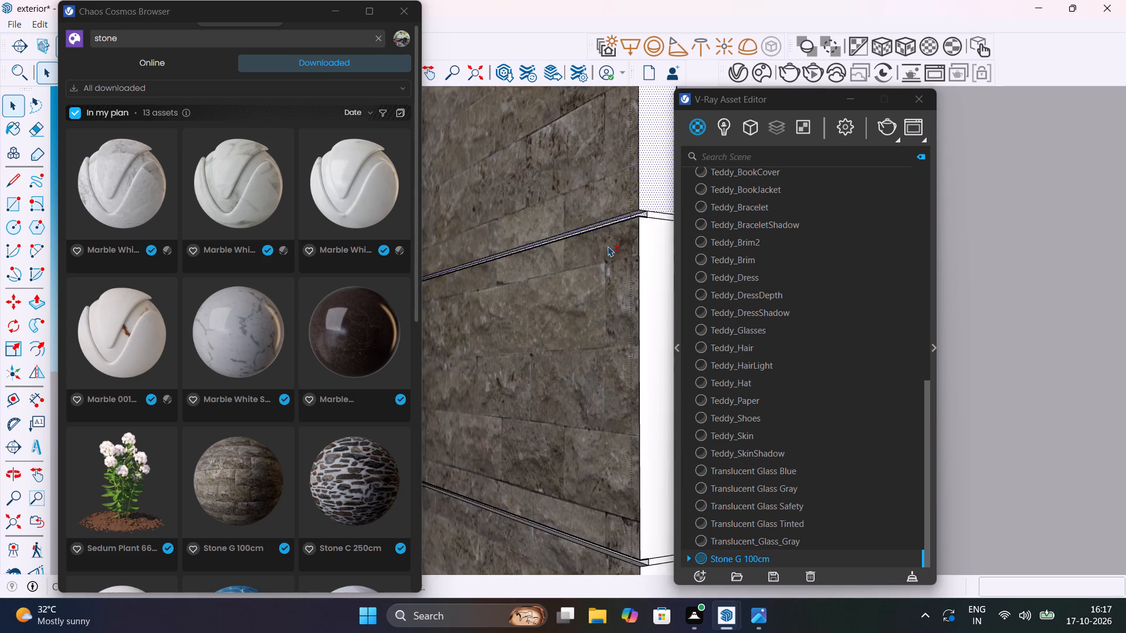
pyautogui.keyDown('shift'); pyautogui.scroll(-6, 608, 246); pyautogui.keyUp('shift')
pyautogui.keyDown('shift'); pyautogui.scroll(8, 631, 240); pyautogui.keyUp('shift')
pyautogui.keyDown('shift'); pyautogui.click(631, 240); pyautogui.keyUp('shift')
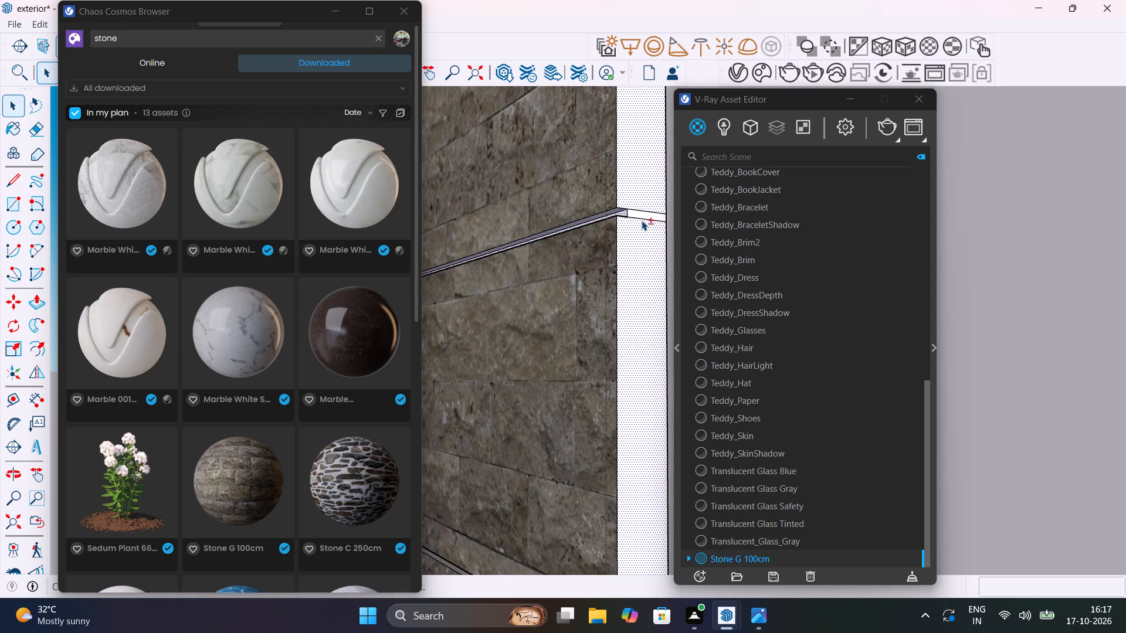
pyautogui.keyDown('shift'); pyautogui.click(646, 215); pyautogui.keyUp('shift')
pyautogui.keyDown('shift'); pyautogui.scroll(-15, 639, 232); pyautogui.keyUp('shift')
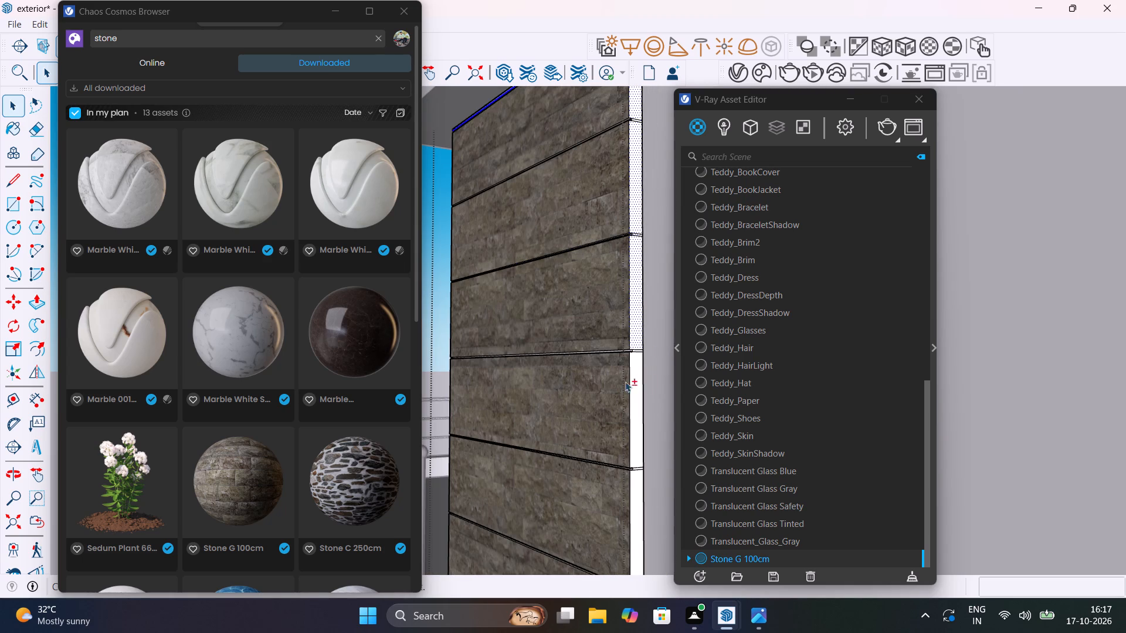
# Add the narrow edge faces of the fourth and fifth planks and the groove faces directly above each to the selection.
pyautogui.keyDown('shift'); pyautogui.scroll(9, 637, 370); pyautogui.keyUp('shift')
pyautogui.keyDown('shift'); pyautogui.click(637, 370); pyautogui.keyUp('shift')
pyautogui.keyDown('shift'); pyautogui.scroll(7, 642, 326); pyautogui.keyUp('shift')
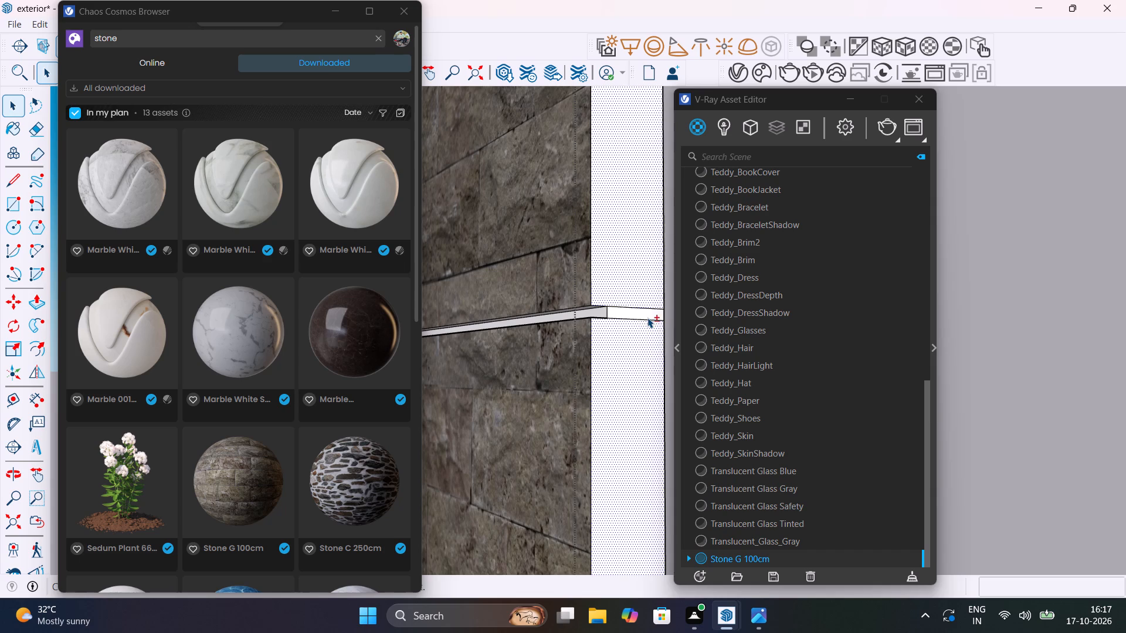
pyautogui.keyDown('shift'); pyautogui.click(647, 315); pyautogui.keyUp('shift')
pyautogui.keyDown('shift'); pyautogui.click(601, 314); pyautogui.keyUp('shift')
pyautogui.keyDown('shift'); pyautogui.scroll(-3, 606, 318); pyautogui.keyUp('shift')
pyautogui.keyDown('shift'); pyautogui.scroll(-18, 606, 318); pyautogui.keyUp('shift')
pyautogui.keyDown('shift'); pyautogui.scroll(16, 616, 445); pyautogui.keyUp('shift')
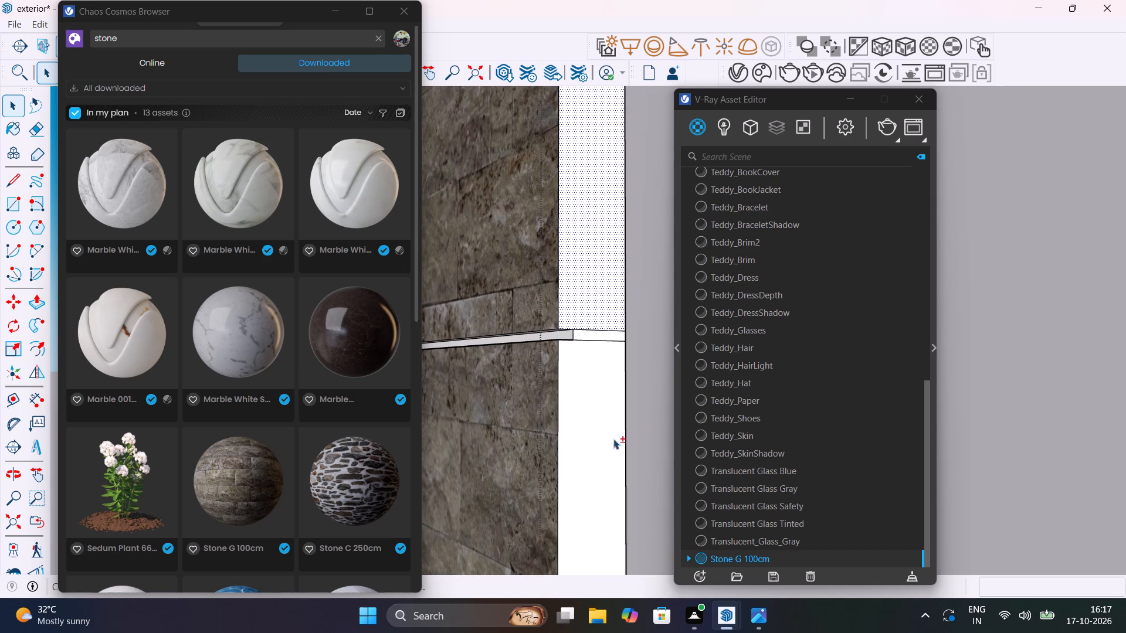
pyautogui.keyDown('shift'); pyautogui.click(606, 426); pyautogui.keyUp('shift')
pyautogui.keyDown('shift'); pyautogui.click(609, 339); pyautogui.keyUp('shift')
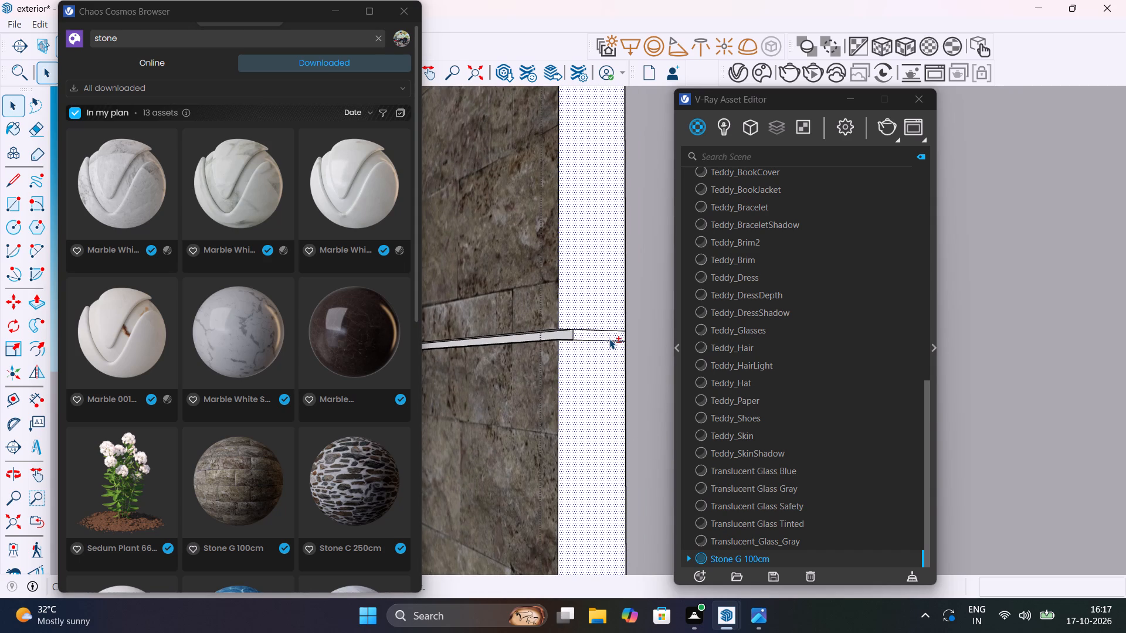
pyautogui.keyDown('shift'); pyautogui.click(570, 335); pyautogui.keyUp('shift')
pyautogui.keyDown('shift'); pyautogui.scroll(-2, 571, 337); pyautogui.keyUp('shift')
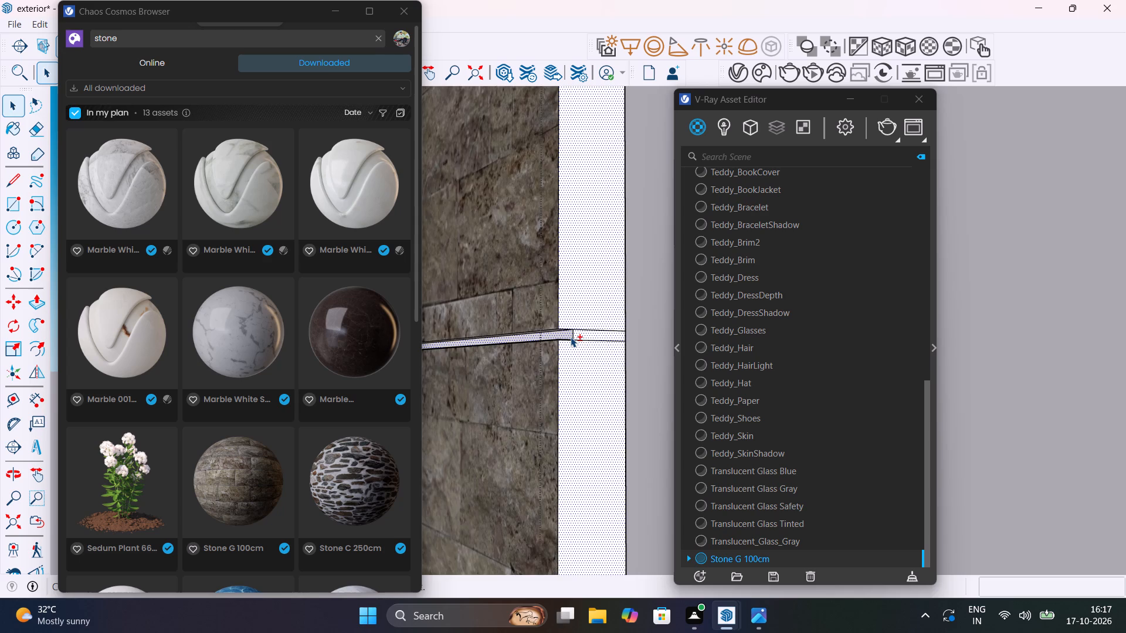
# Add the narrow edge faces of the two lowest planks and the groove faces directly above each to the selection.
pyautogui.keyDown('shift'); pyautogui.scroll(-18, 571, 337); pyautogui.keyUp('shift')
pyautogui.keyDown('shift'); pyautogui.moveTo(575, 373); pyautogui.dragTo(574, 321, button='middle'); pyautogui.keyUp('shift')
pyautogui.keyDown('shift'); pyautogui.scroll(16, 559, 406); pyautogui.keyUp('shift')
pyautogui.keyDown('shift'); pyautogui.click(583, 389); pyautogui.keyUp('shift')
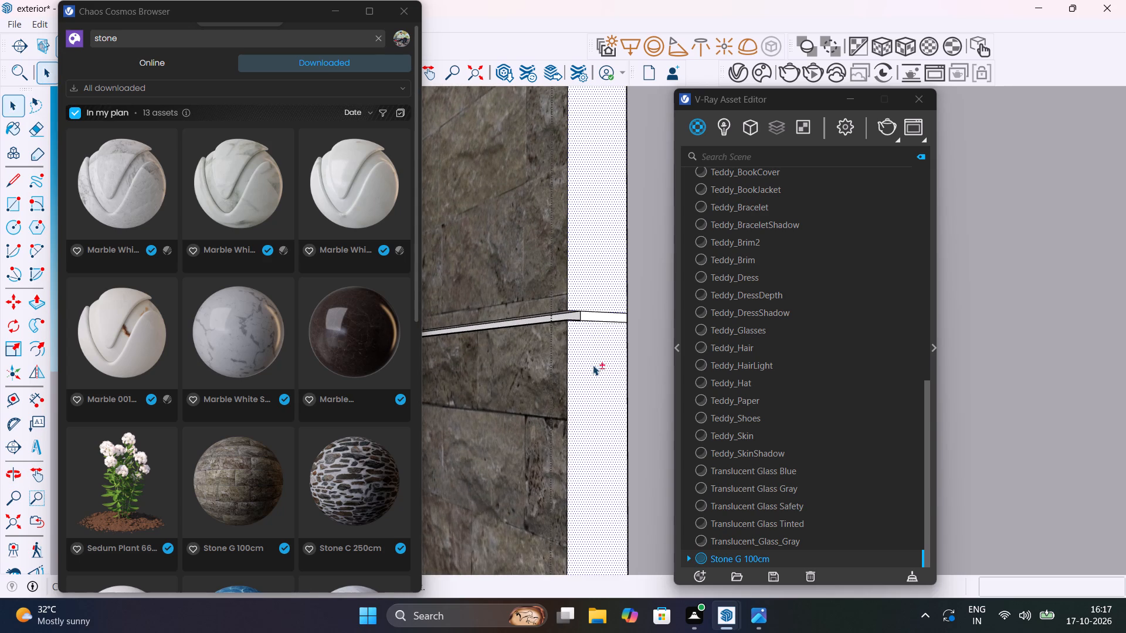
pyautogui.keyDown('shift'); pyautogui.click(600, 317); pyautogui.keyUp('shift')
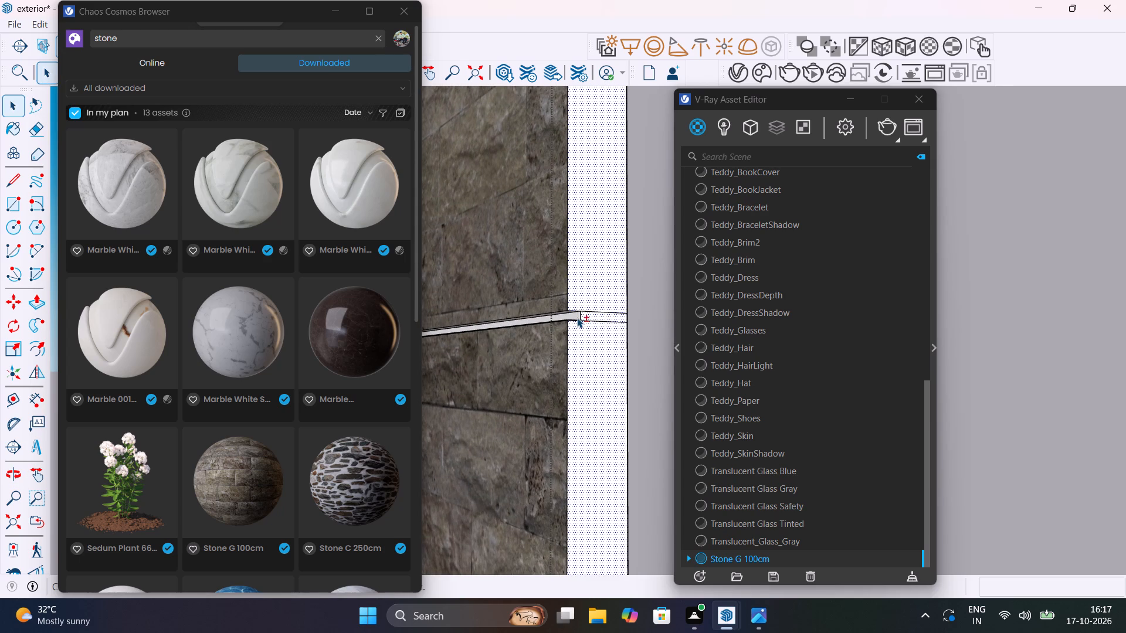
pyautogui.keyDown('shift'); pyautogui.click(577, 317); pyautogui.keyUp('shift')
pyautogui.keyDown('shift'); pyautogui.scroll(-20, 579, 324); pyautogui.keyUp('shift')
pyautogui.keyDown('shift'); pyautogui.scroll(-1, 579, 324); pyautogui.keyUp('shift')
pyautogui.keyDown('shift'); pyautogui.scroll(5, 576, 457); pyautogui.keyUp('shift')
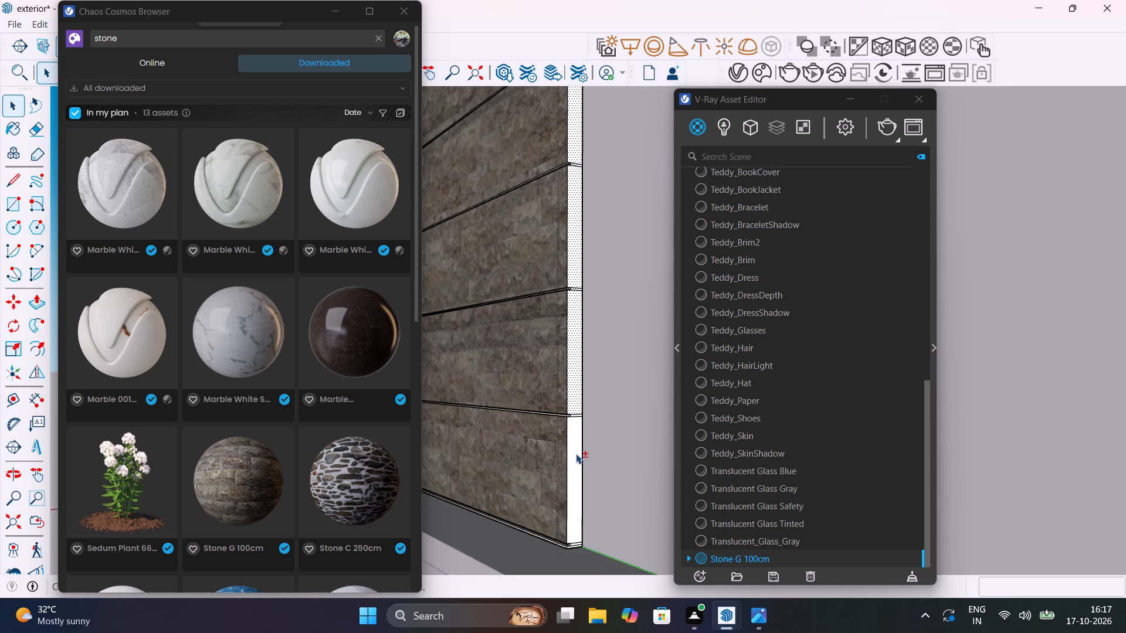
pyautogui.keyDown('shift'); pyautogui.scroll(10, 576, 454); pyautogui.keyUp('shift')
pyautogui.keyDown('shift'); pyautogui.click(576, 450); pyautogui.keyUp('shift')
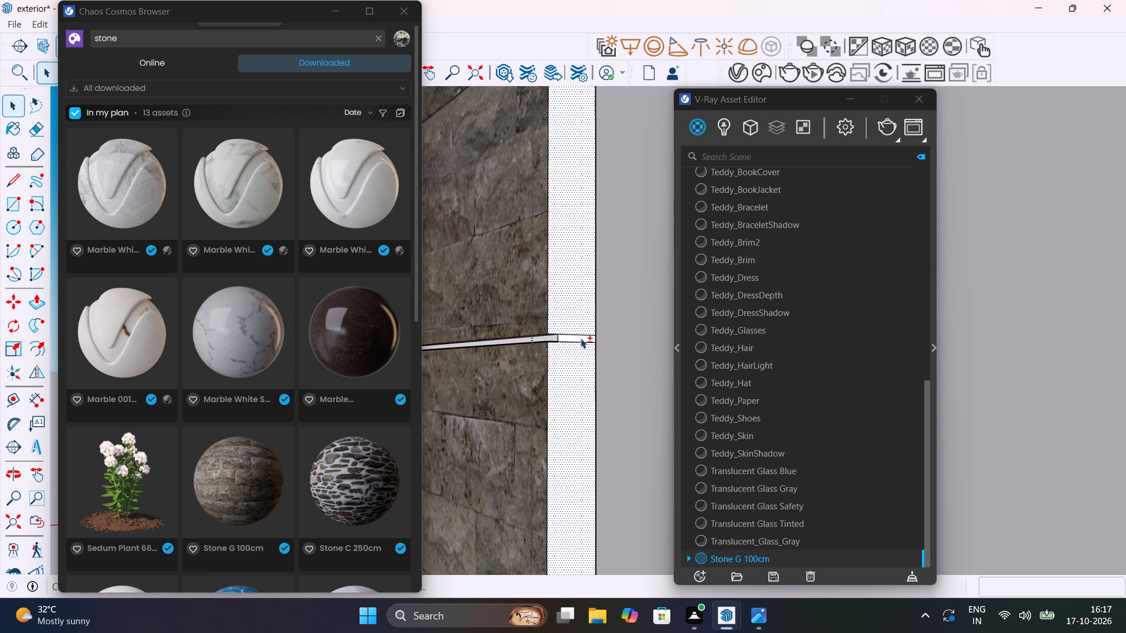
pyautogui.keyDown('shift'); pyautogui.click(581, 338); pyautogui.keyUp('shift')
pyautogui.keyDown('shift'); pyautogui.click(552, 338); pyautogui.keyUp('shift')
# Add the recess faces below the lowest plank and the front and end faces of the thin bottom strip to the selection.
pyautogui.keyDown('shift'); pyautogui.scroll(-11, 552, 338); pyautogui.keyUp('shift')
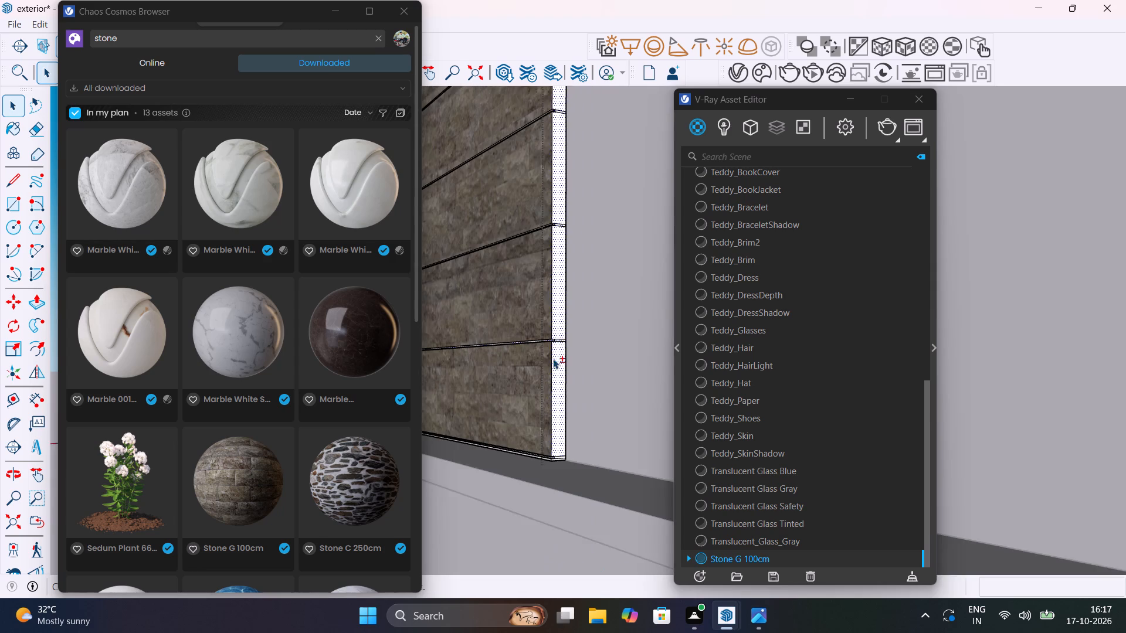
pyautogui.keyDown('shift'); pyautogui.scroll(-3, 553, 359); pyautogui.keyUp('shift')
pyautogui.keyDown('shift'); pyautogui.scroll(20, 556, 444); pyautogui.keyUp('shift')
pyautogui.keyDown('shift'); pyautogui.scroll(1, 556, 444); pyautogui.keyUp('shift')
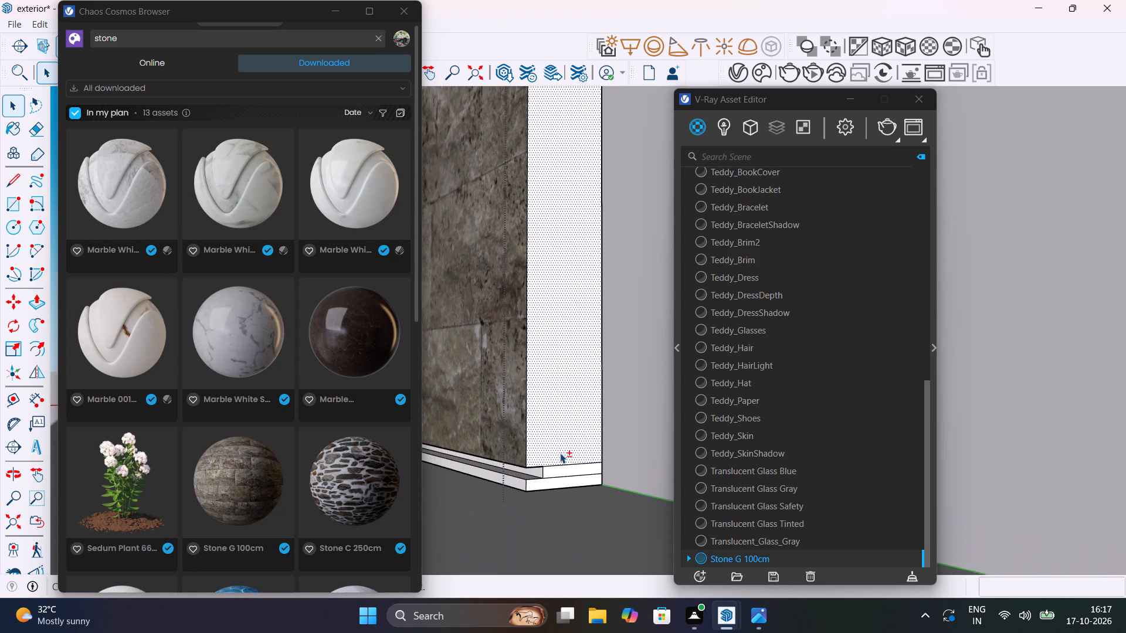
pyautogui.keyDown('shift'); pyautogui.scroll(1, 560, 453); pyautogui.keyUp('shift')
pyautogui.keyDown('shift'); pyautogui.click(564, 478); pyautogui.keyUp('shift')
pyautogui.keyDown('shift'); pyautogui.click(571, 504); pyautogui.keyUp('shift')
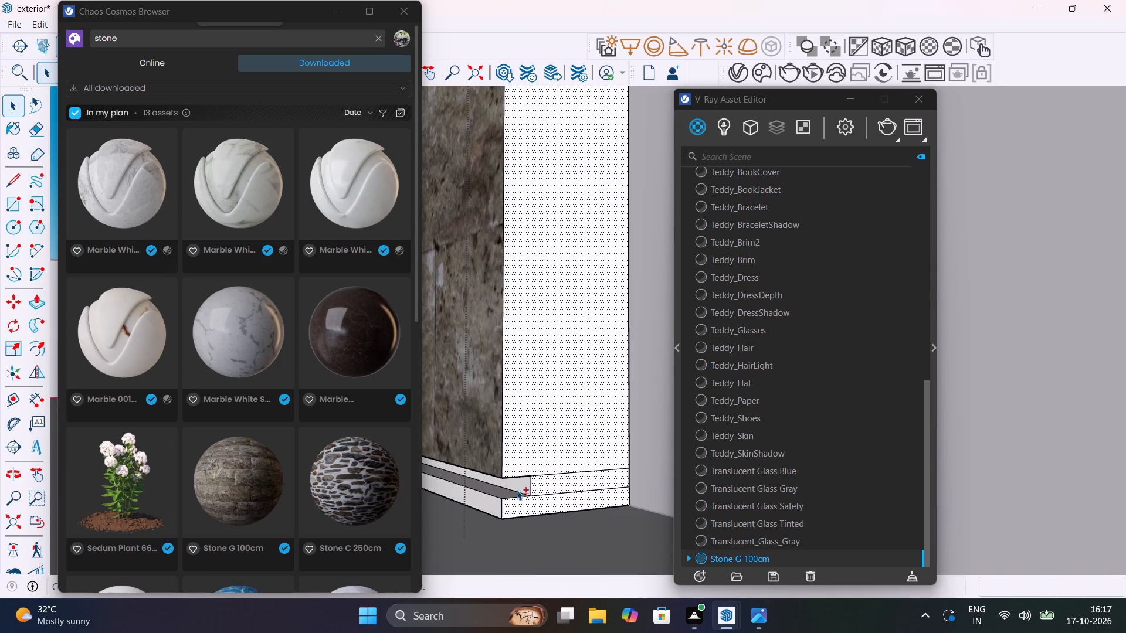
pyautogui.keyDown('shift'); pyautogui.click(521, 488); pyautogui.keyUp('shift')
pyautogui.keyDown('shift'); pyautogui.click(499, 505); pyautogui.keyUp('shift')
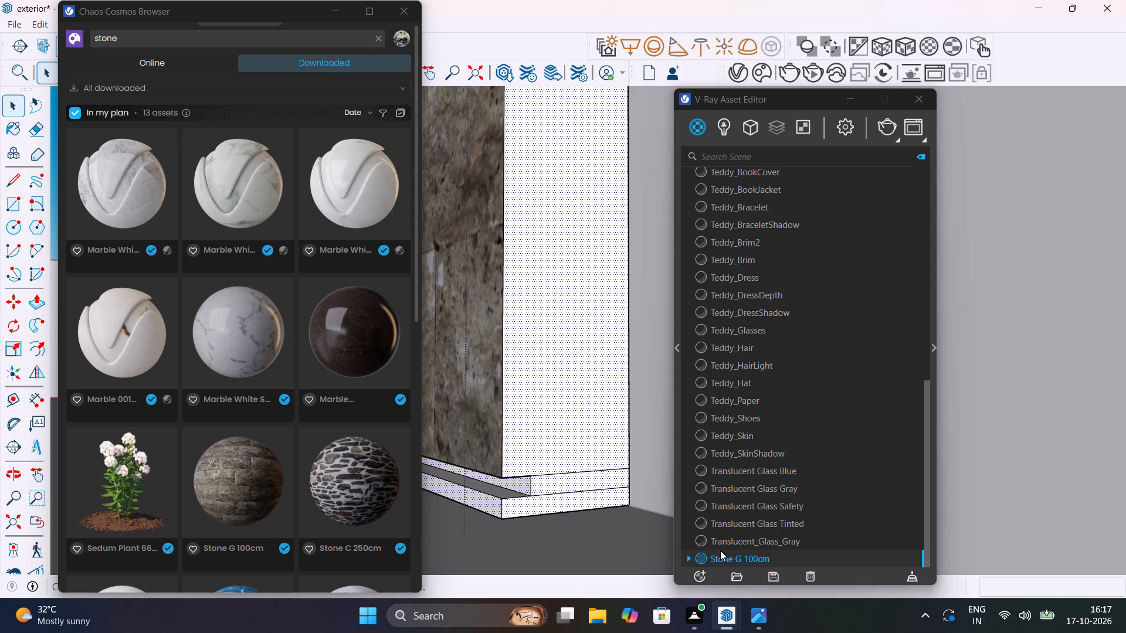
# Apply the Stone G 100cm material to the selected plank edge, groove and bottom strip faces, and clear the selection.
pyautogui.keyDown('shift'); pyautogui.rightClick(724, 555); pyautogui.keyUp('shift')
pyautogui.keyDown('shift'); pyautogui.click(768, 386); pyautogui.keyUp('shift')
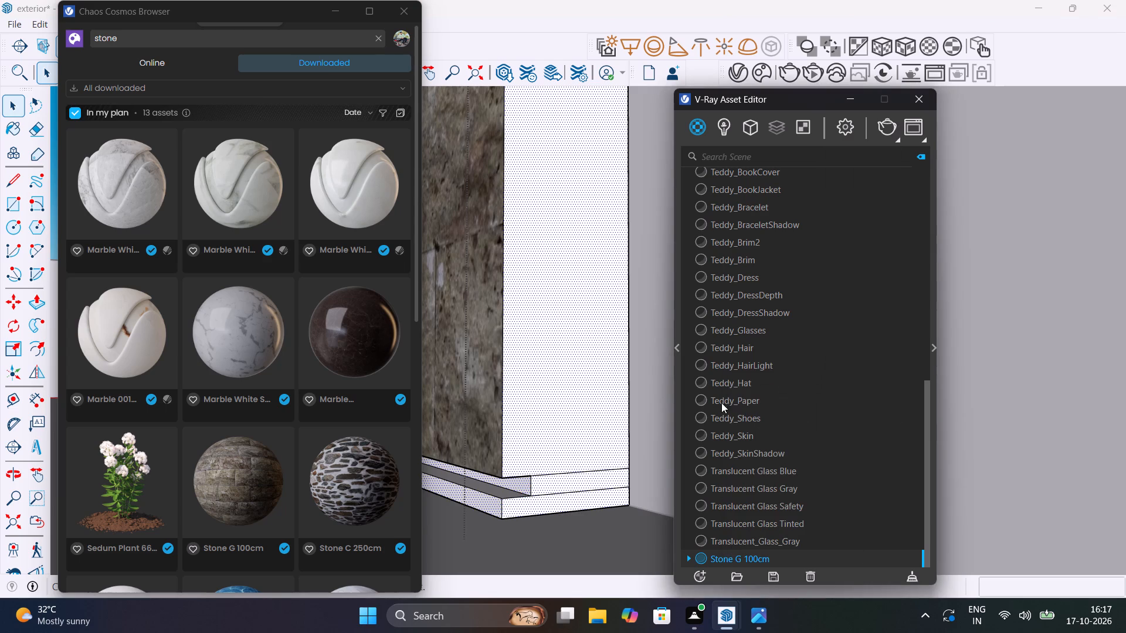
pyautogui.scroll(-20, 598, 469)
pyautogui.scroll(-3, 598, 469)
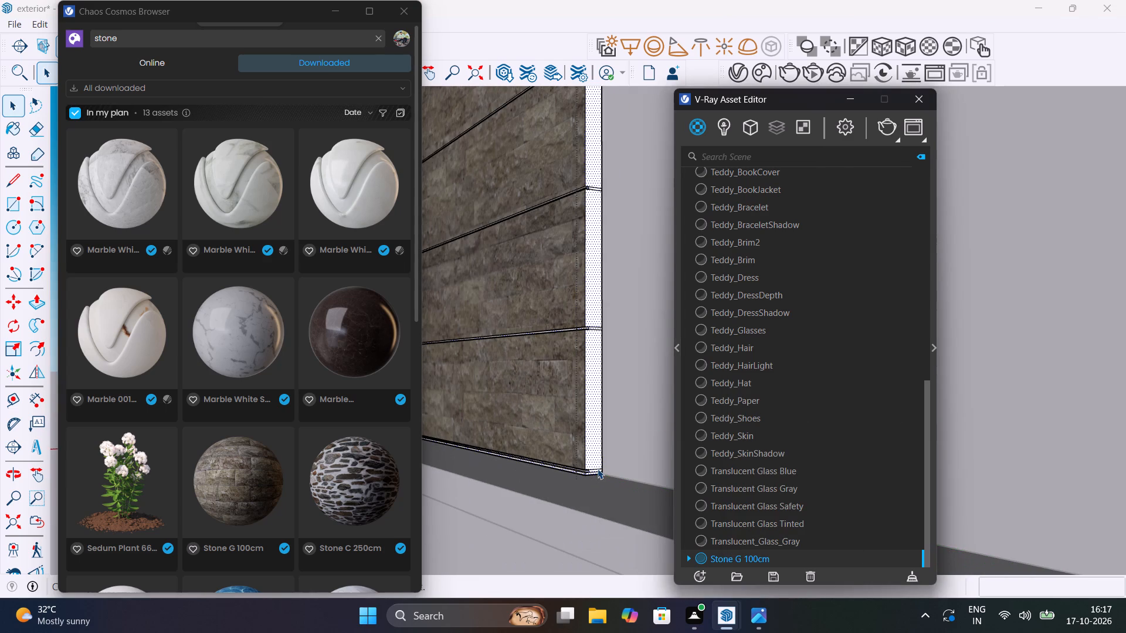
pyautogui.rightClick(732, 558)
pyautogui.click(768, 399)
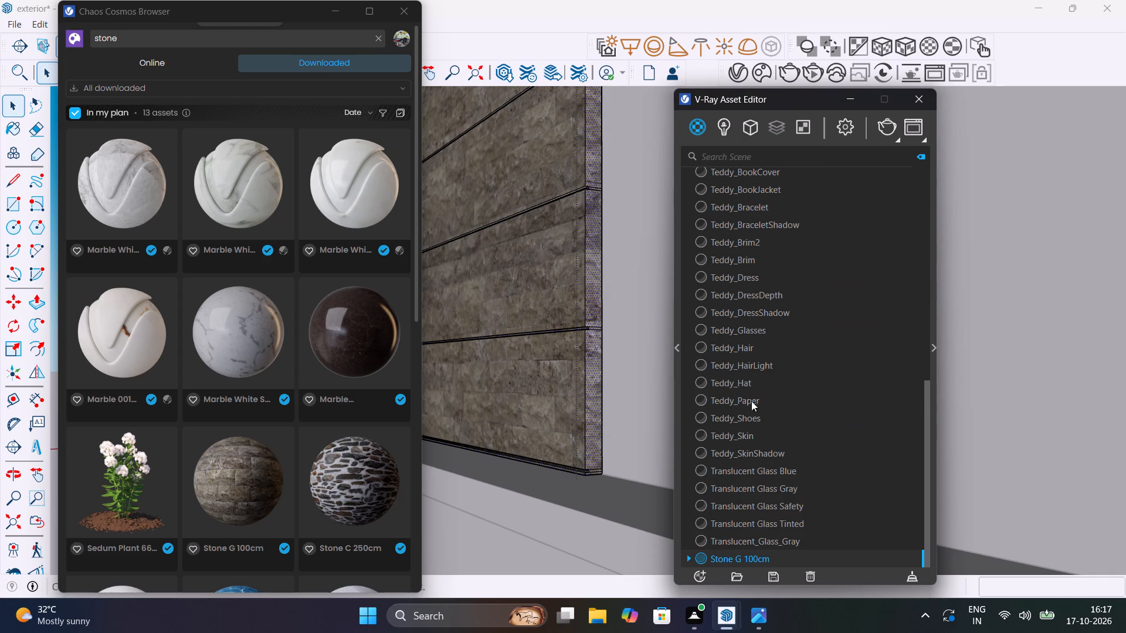
pyautogui.scroll(-13, 628, 434)
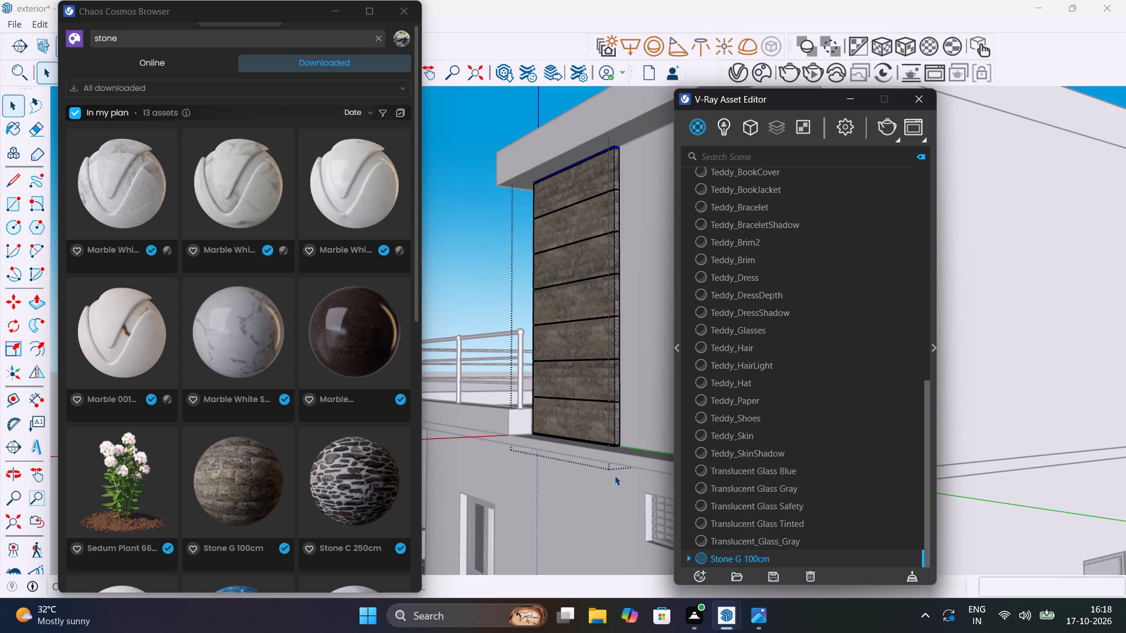
pyautogui.moveTo(576, 389); pyautogui.dragTo(747, 459, button='middle')
pyautogui.scroll(-1, 638, 413)
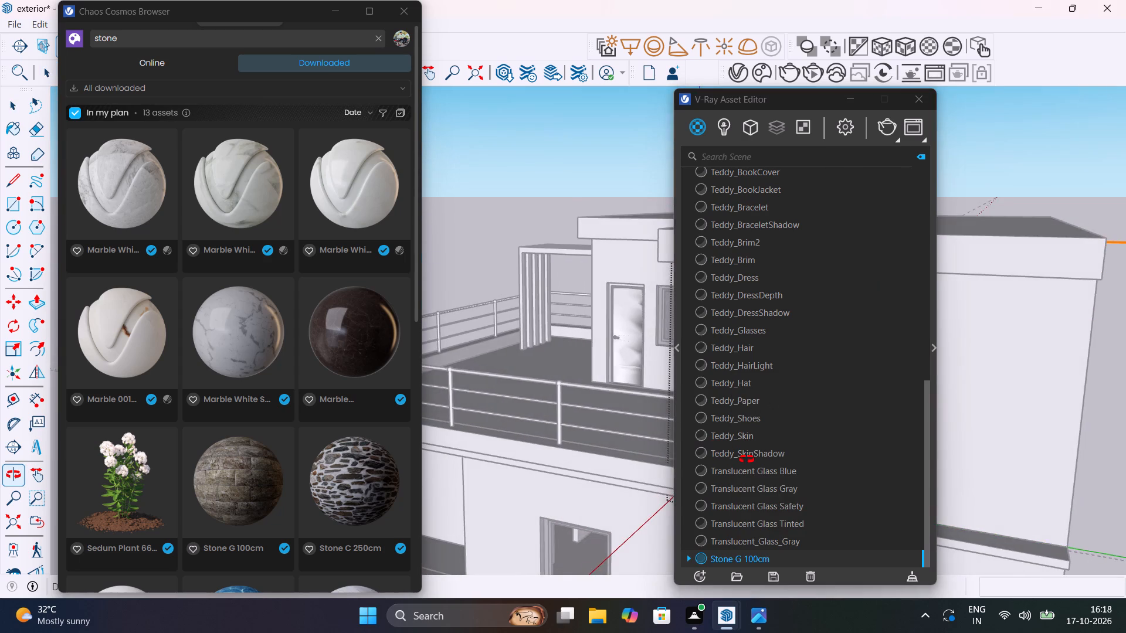
pyautogui.moveTo(747, 459); pyautogui.dragTo(671, 451, button='middle')
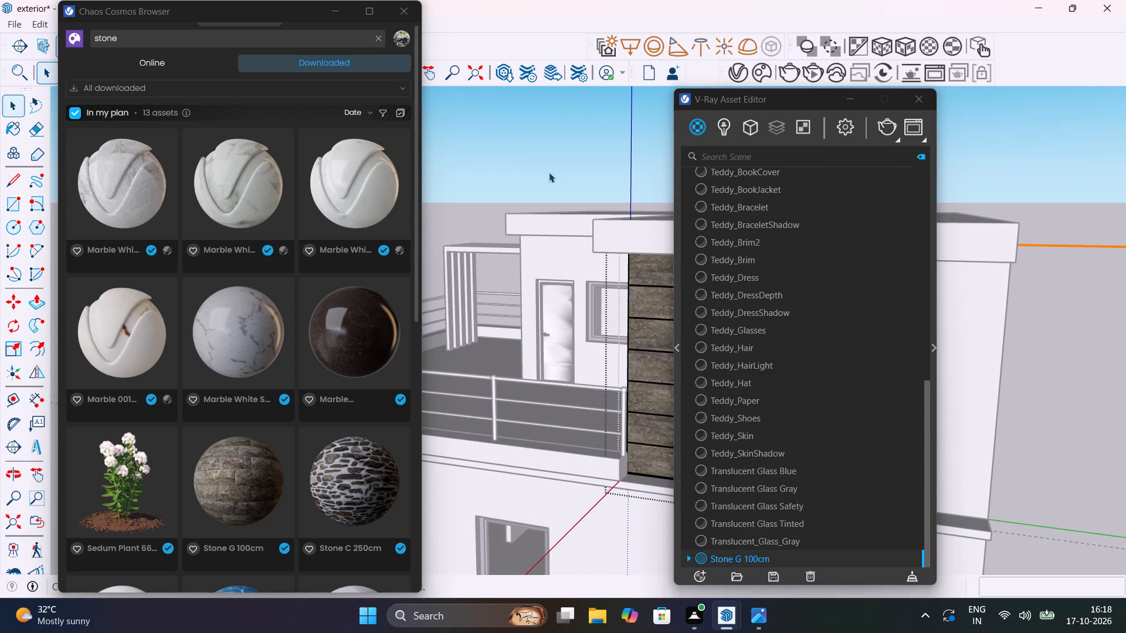
pyautogui.click(551, 158)
# Render a view framing the top-floor stone plank panel with V-Ray and examine its surface and grooves close up.
pyautogui.keyDown('shift'); pyautogui.moveTo(646, 463); pyautogui.dragTo(639, 498, button='middle'); pyautogui.keyUp('shift')
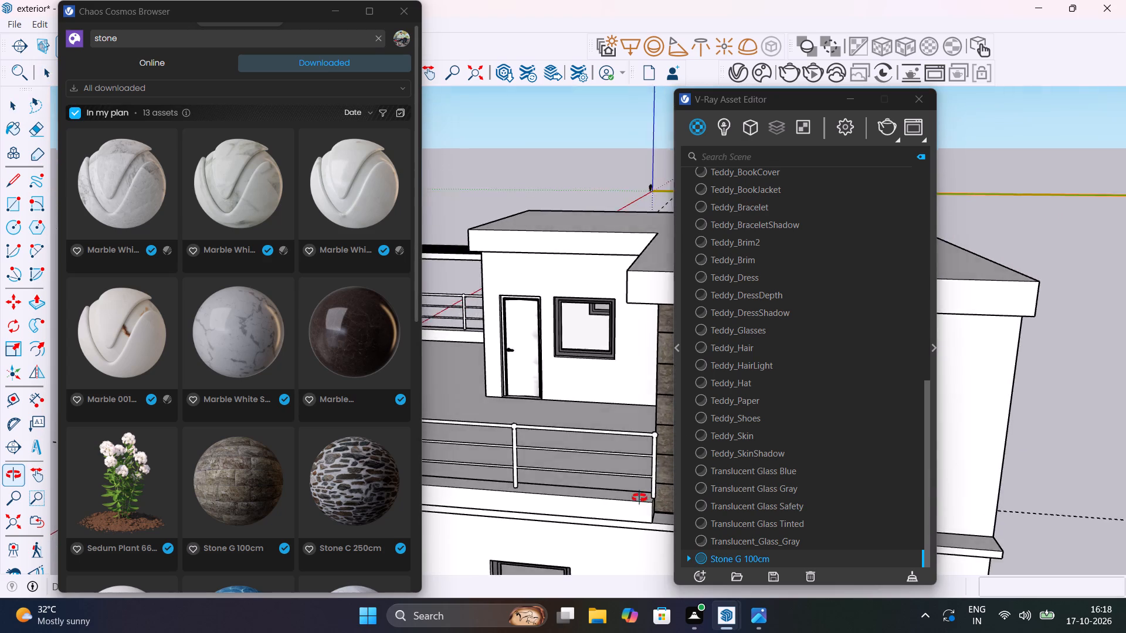
pyautogui.keyDown('shift'); pyautogui.moveTo(639, 498); pyautogui.dragTo(534, 452, button='middle'); pyautogui.keyUp('shift')
pyautogui.scroll(-7, 590, 418)
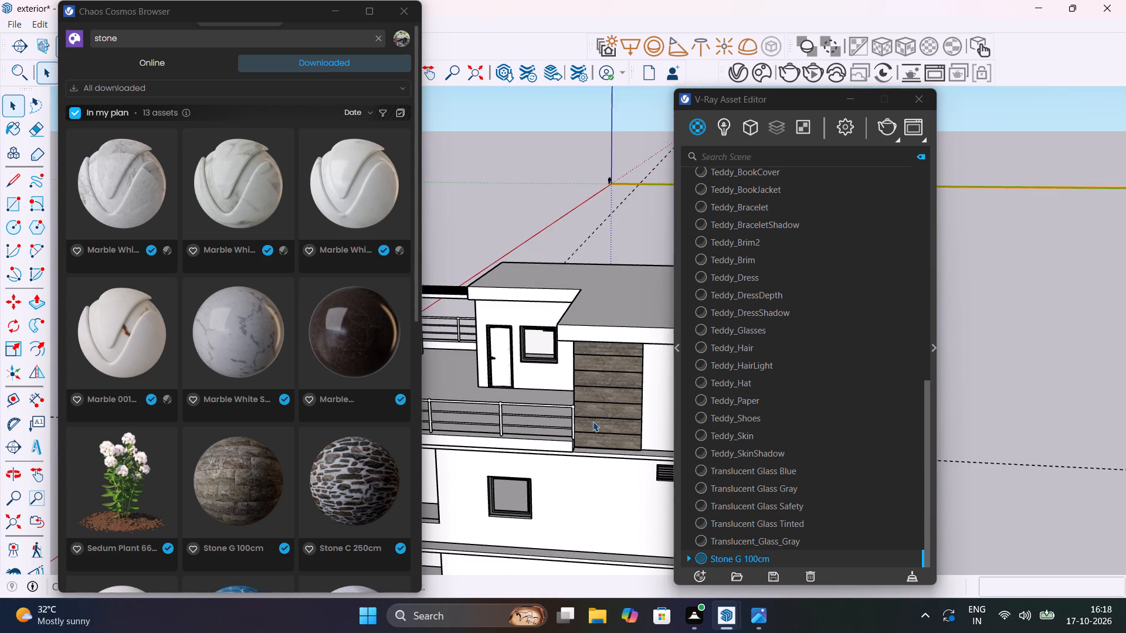
pyautogui.moveTo(593, 421); pyautogui.dragTo(575, 444, button='middle')
pyautogui.scroll(12, 530, 422)
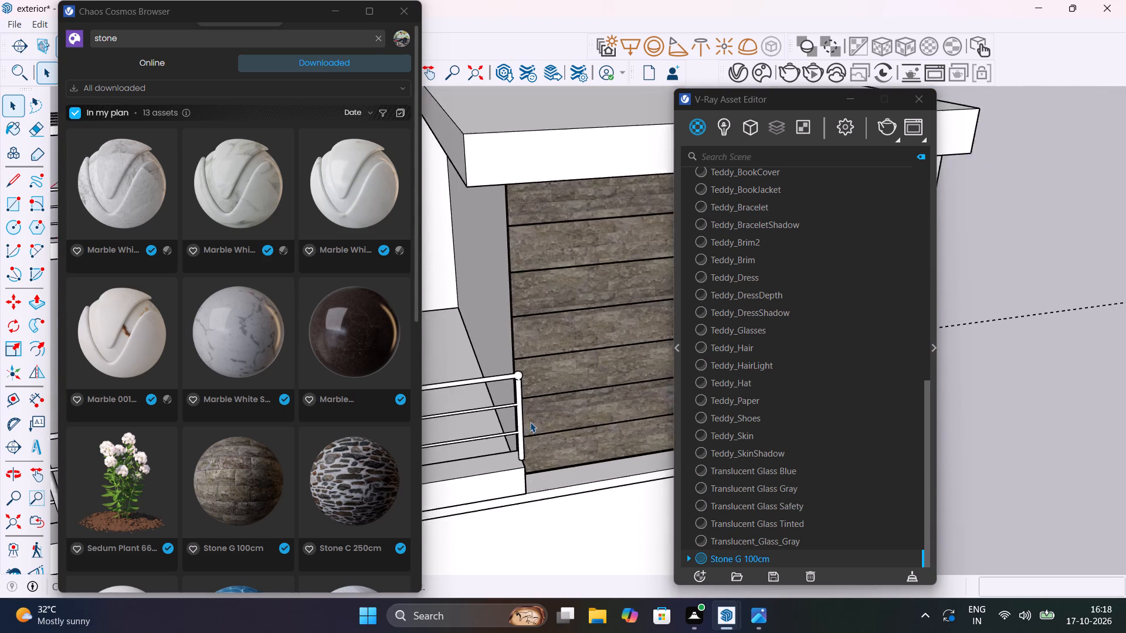
pyautogui.scroll(3, 530, 422)
pyautogui.moveTo(537, 438); pyautogui.dragTo(551, 328, button='middle')
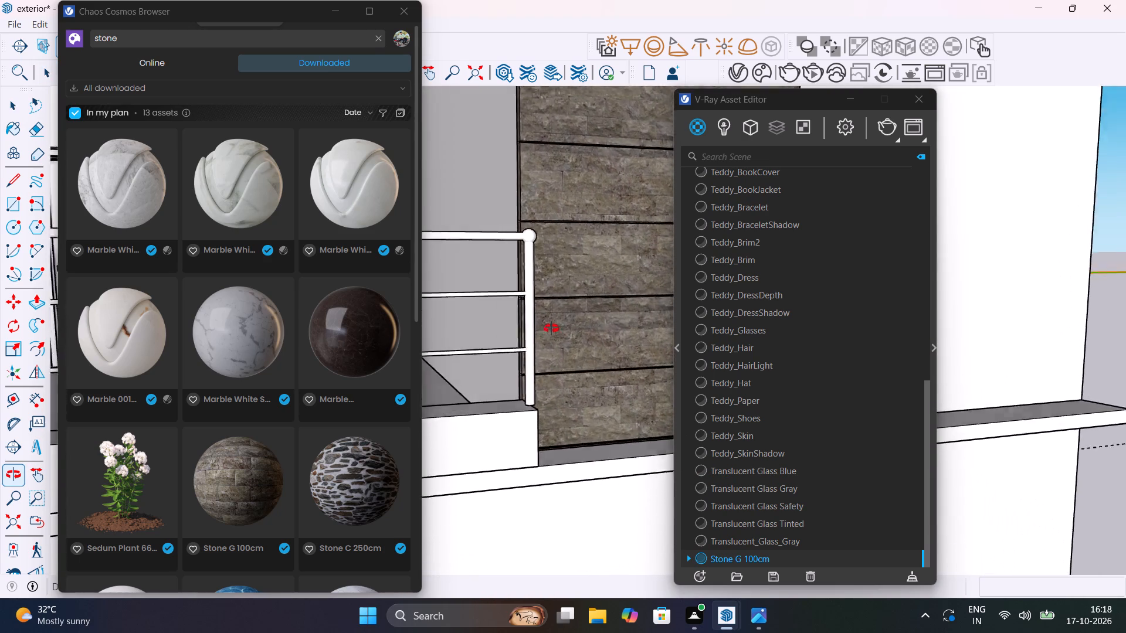
pyautogui.moveTo(551, 328); pyautogui.dragTo(537, 393, button='middle')
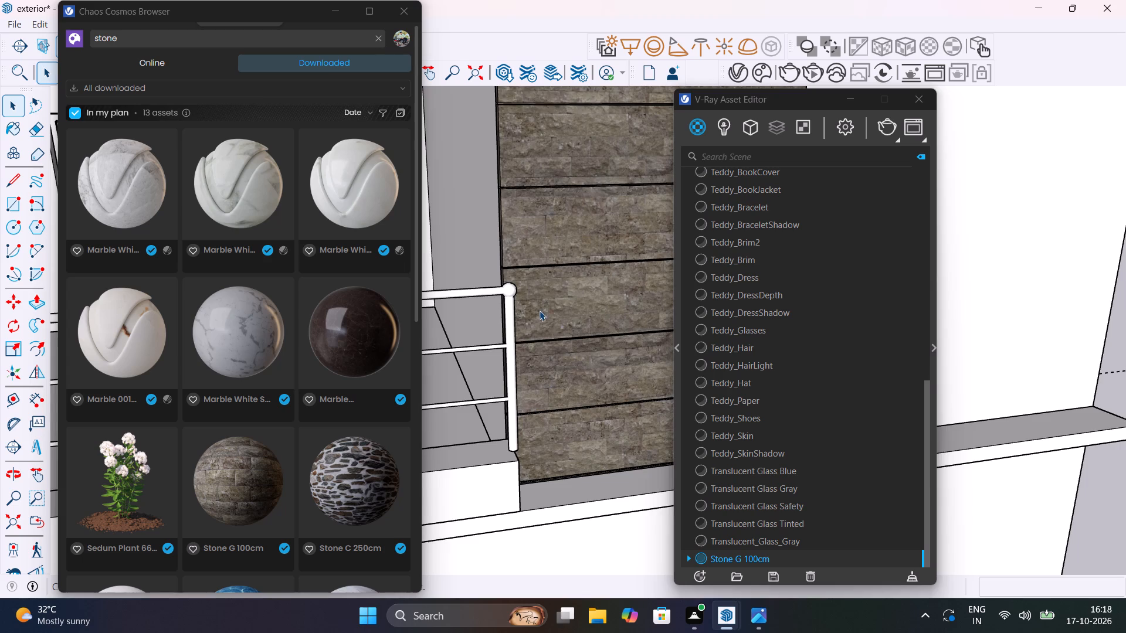
pyautogui.scroll(-11, 540, 311)
pyautogui.keyDown('shift'); pyautogui.moveTo(543, 328); pyautogui.dragTo(518, 377, button='middle'); pyautogui.keyUp('shift')
pyautogui.scroll(3, 564, 309)
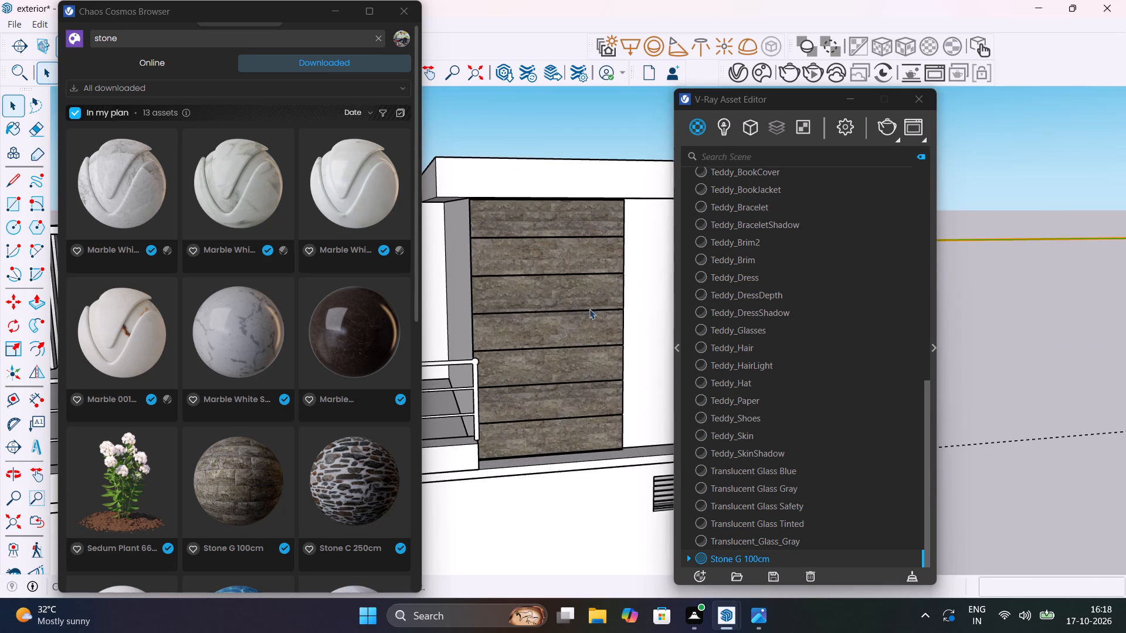
pyautogui.click(884, 130)
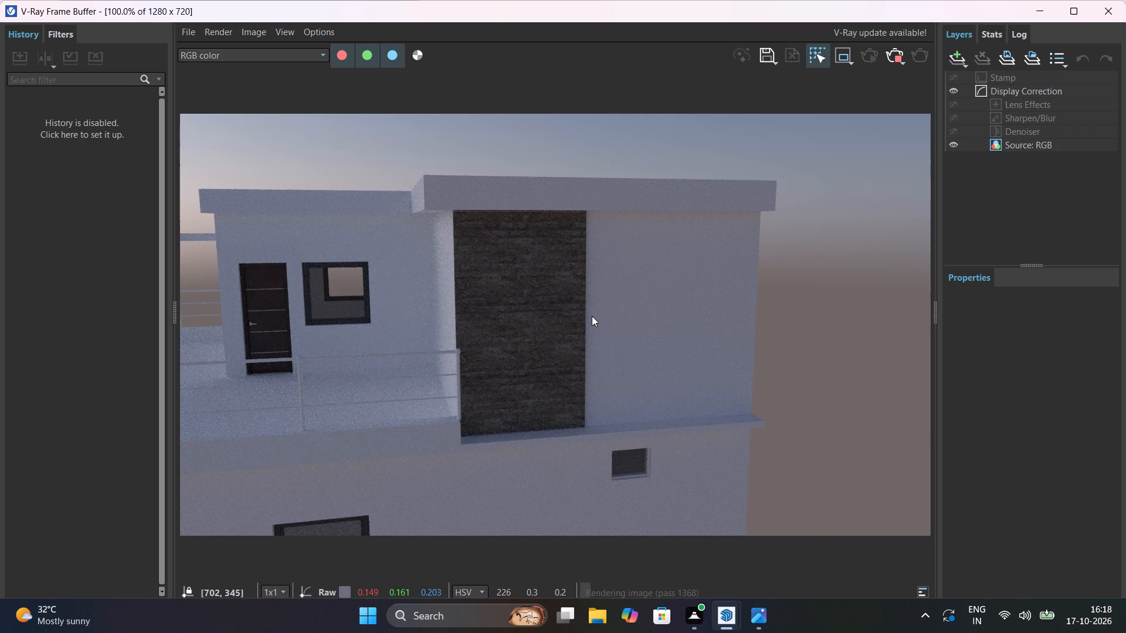
pyautogui.scroll(1, 578, 323)
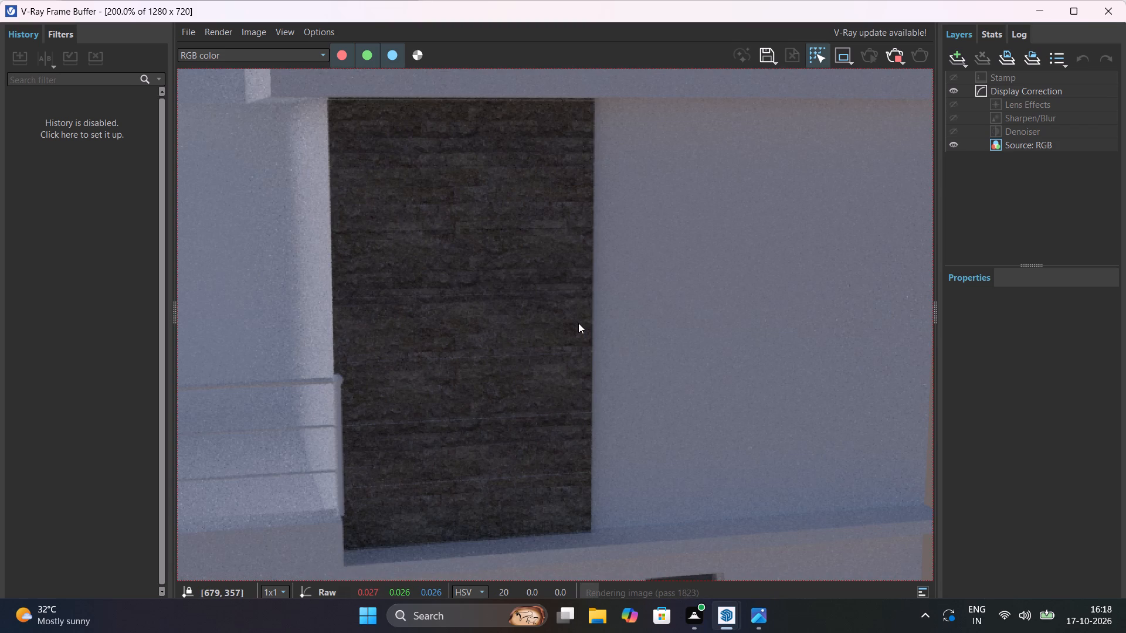
pyautogui.scroll(-1, 578, 323)
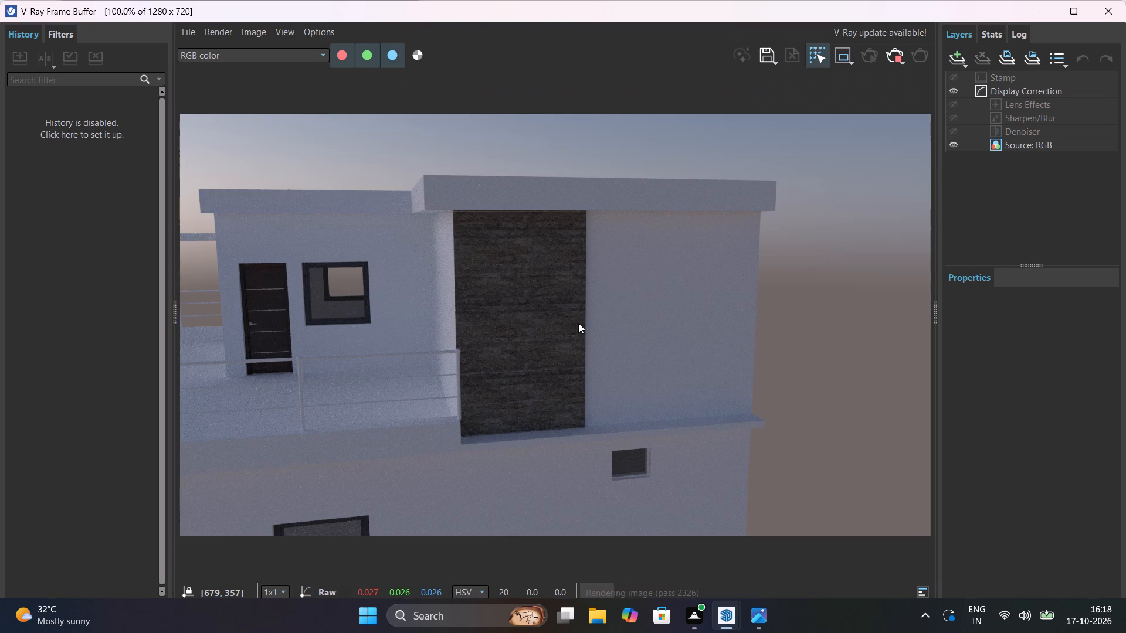
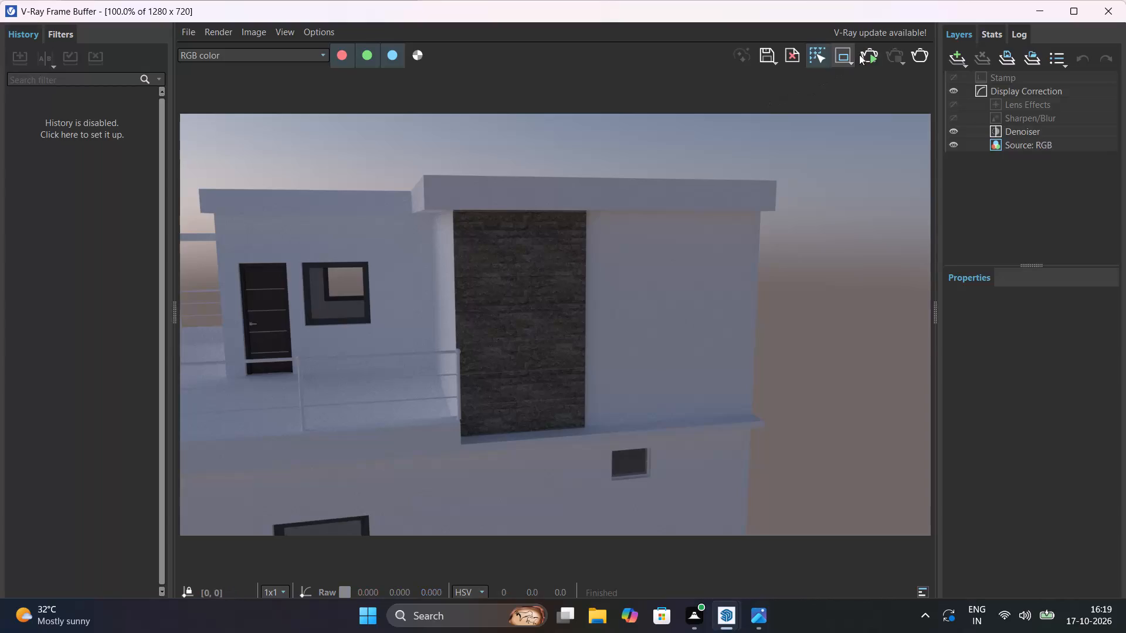
# Close the render window and move the V-Ray Asset Editor clear of the top-floor side wall.
pyautogui.click(864, 55)
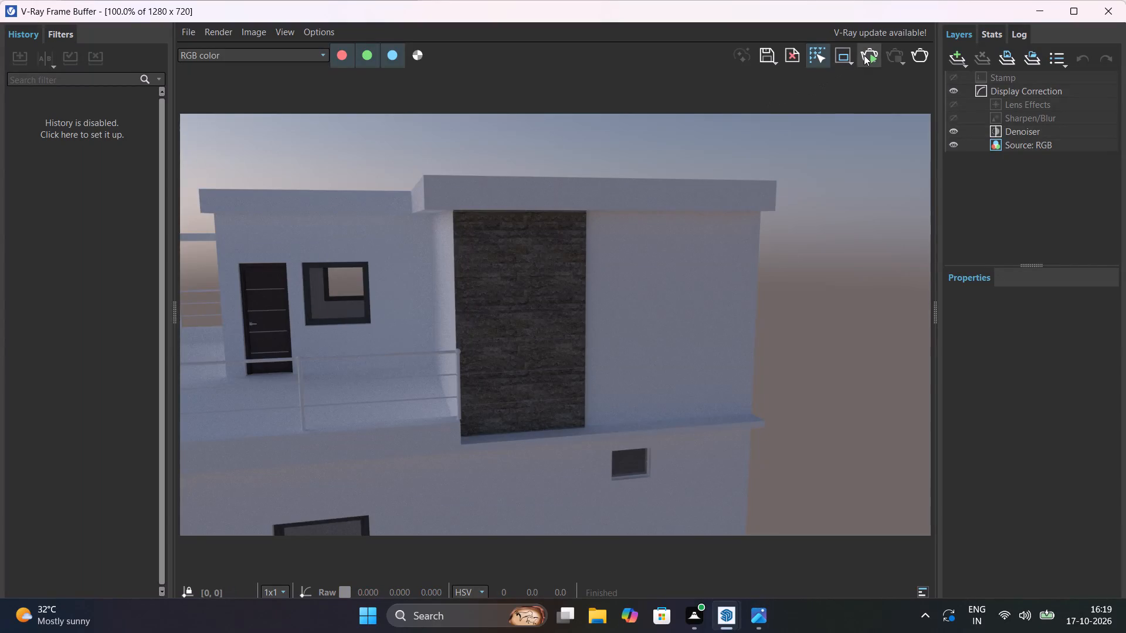
pyautogui.click(1103, 10)
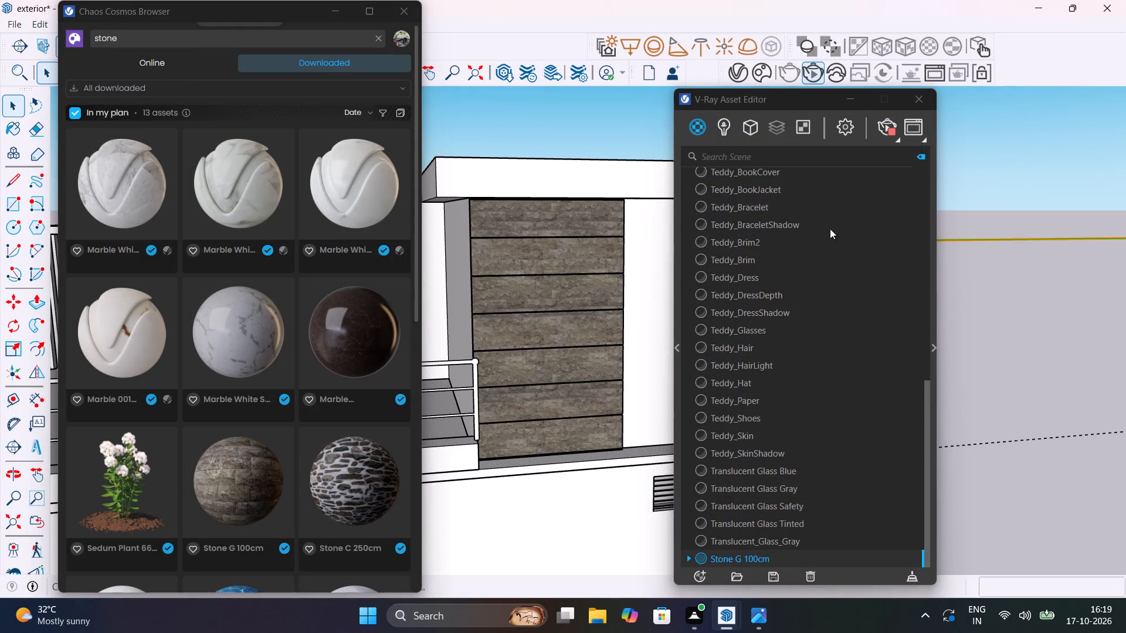
pyautogui.moveTo(823, 102); pyautogui.dragTo(478, 414)
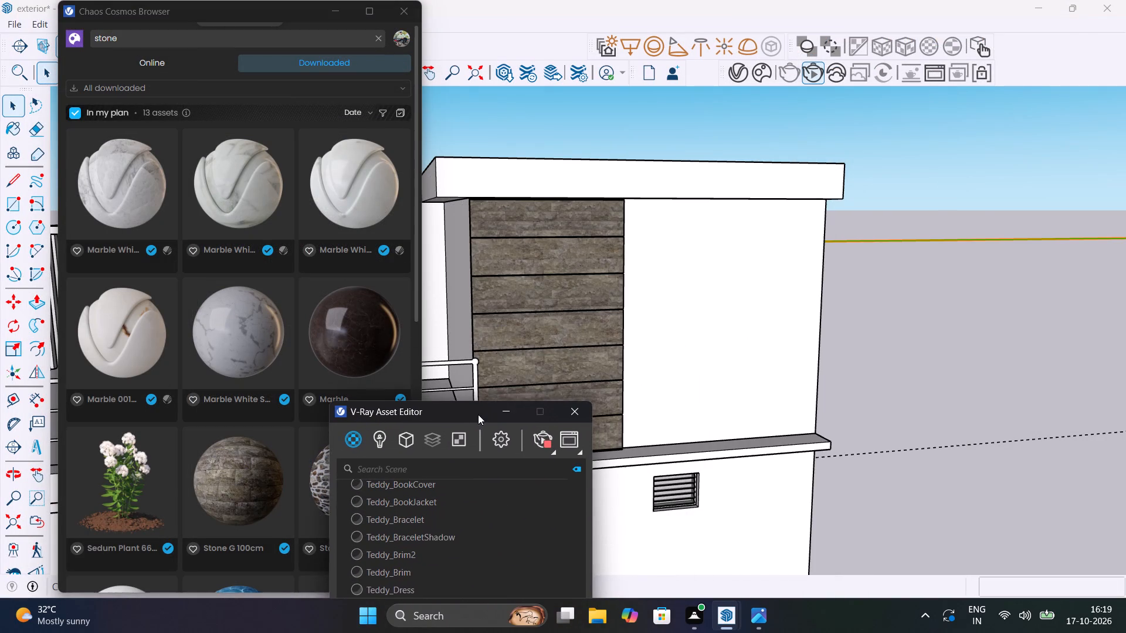
pyautogui.moveTo(478, 414); pyautogui.dragTo(472, 418)
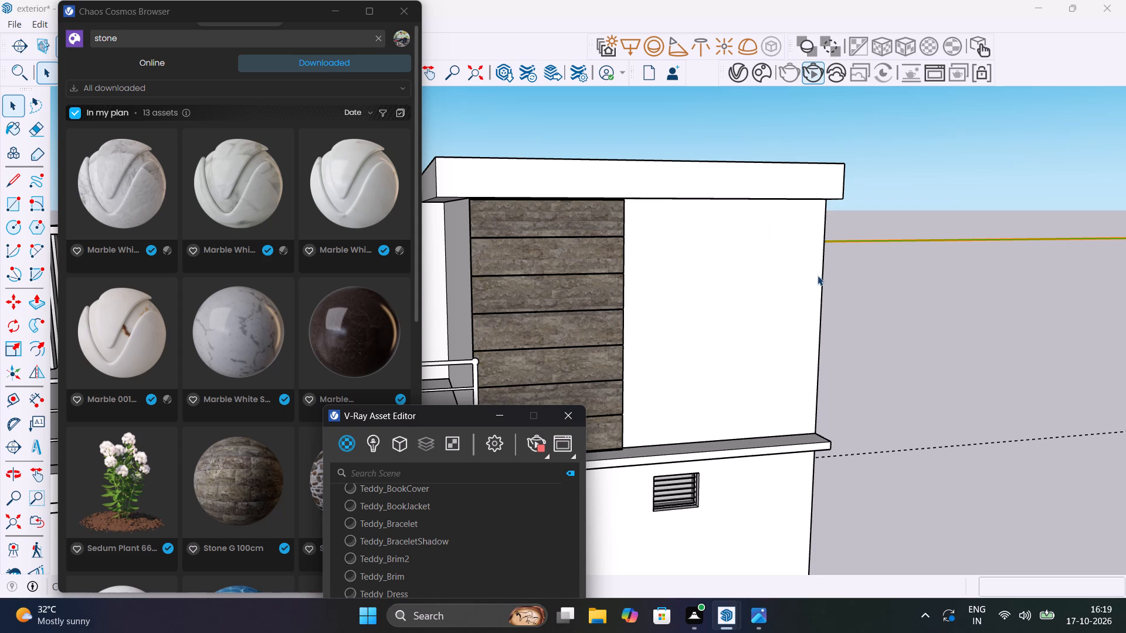
# Draw a rectangle about 3' 3 1/2" by 9' 1 15/16" down from the top-floor side wall's upper outer corner, beyond the stone panel.
pyautogui.moveTo(818, 275); pyautogui.dragTo(759, 291, button='middle')
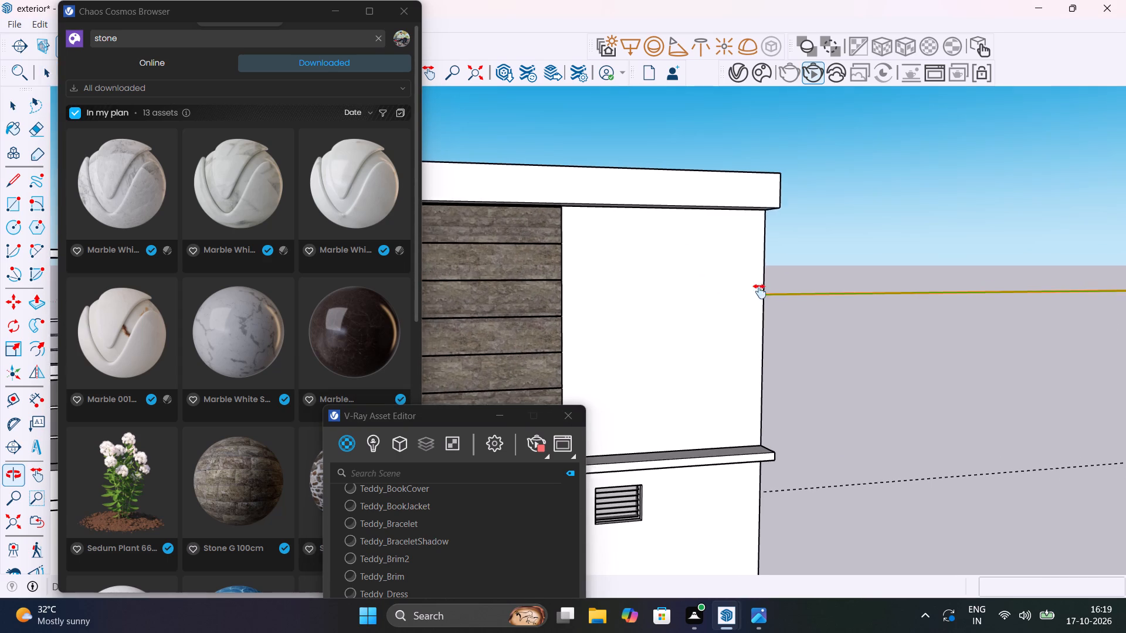
pyautogui.moveTo(759, 291); pyautogui.dragTo(741, 305, button='middle')
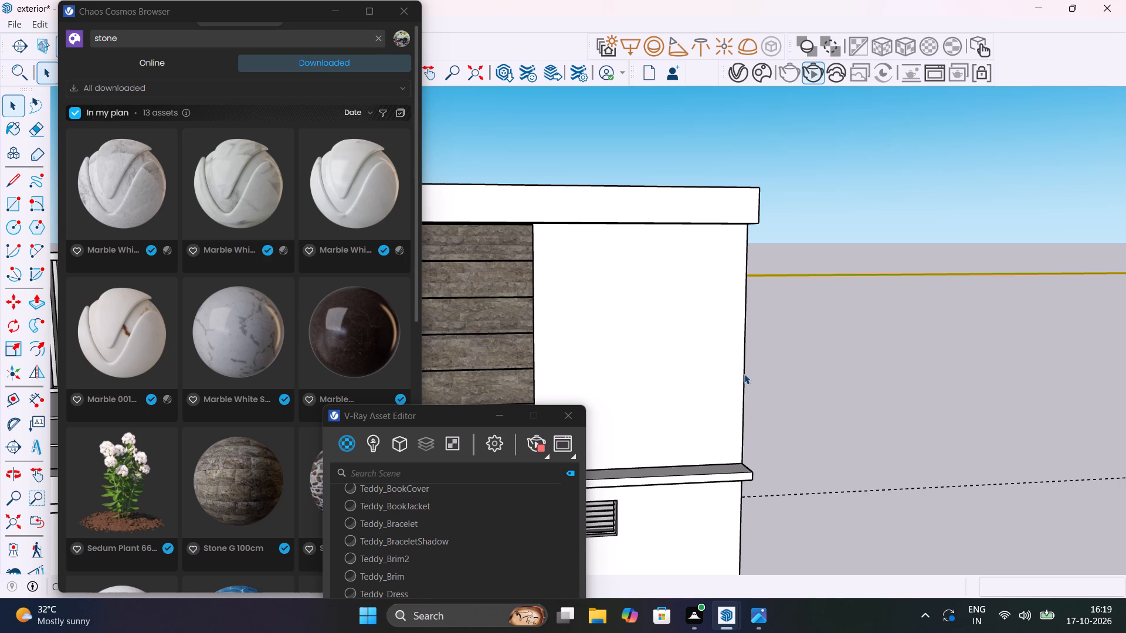
pyautogui.scroll(3, 718, 261)
pyautogui.moveTo(727, 275); pyautogui.dragTo(717, 205, button='middle')
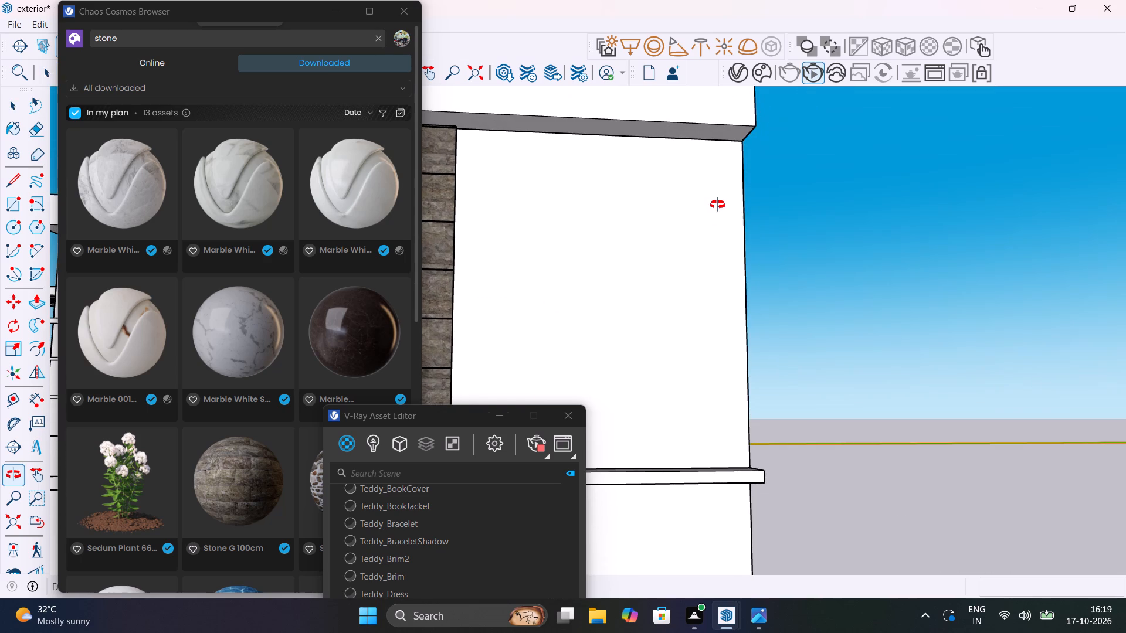
pyautogui.moveTo(717, 205); pyautogui.dragTo(744, 263, button='middle')
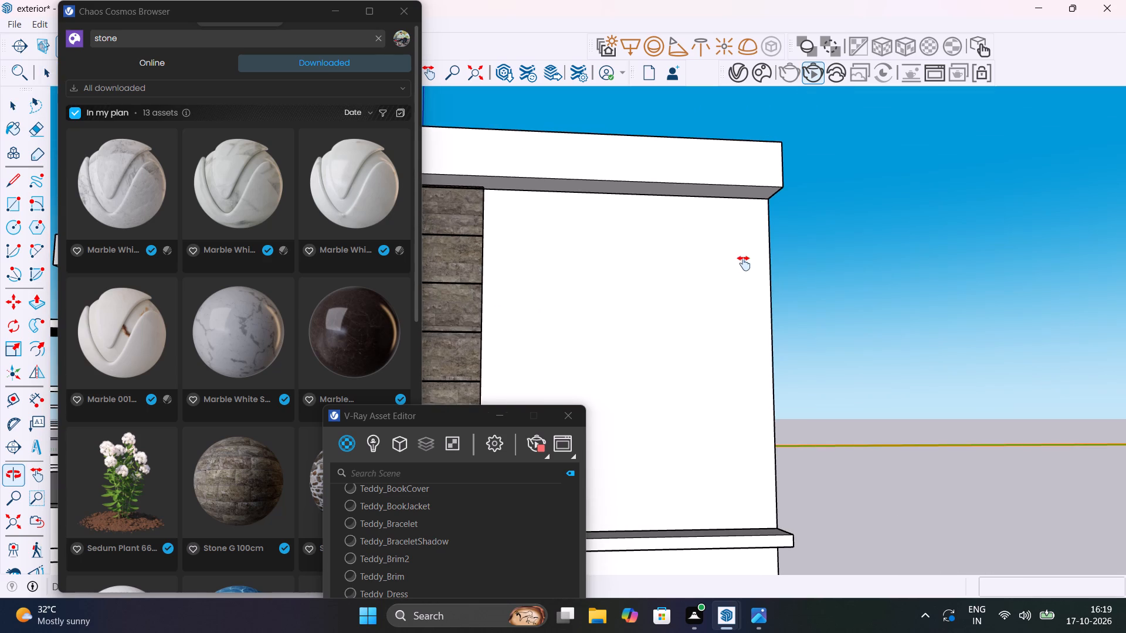
pyautogui.moveTo(744, 263); pyautogui.dragTo(738, 261, button='middle')
pyautogui.scroll(1, 738, 261)
pyautogui.press('r')
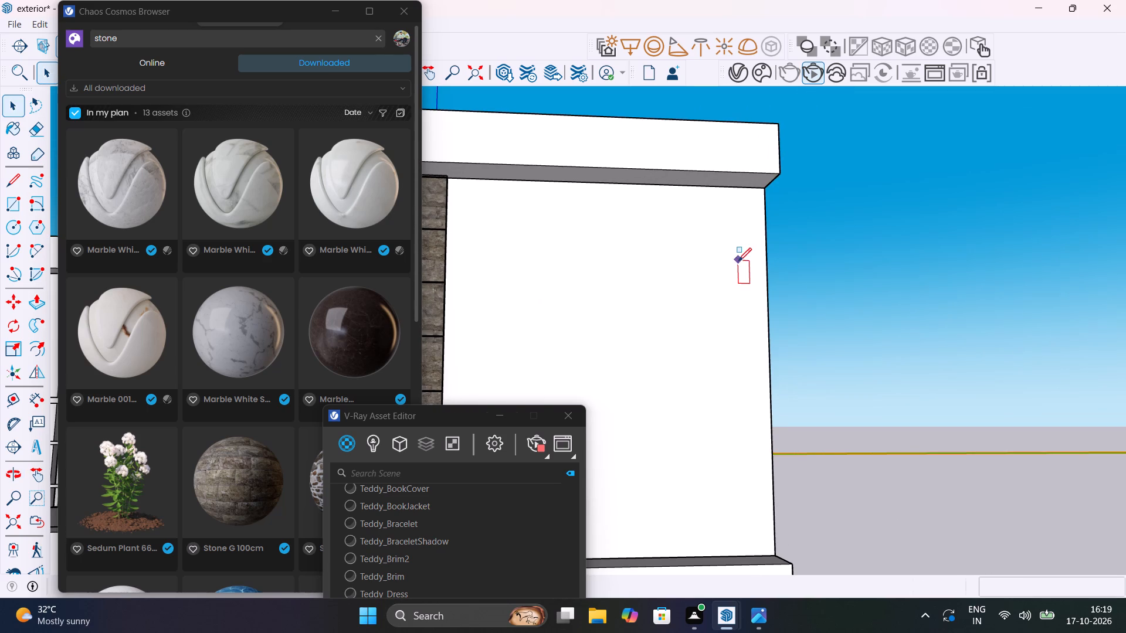
pyautogui.click(763, 192)
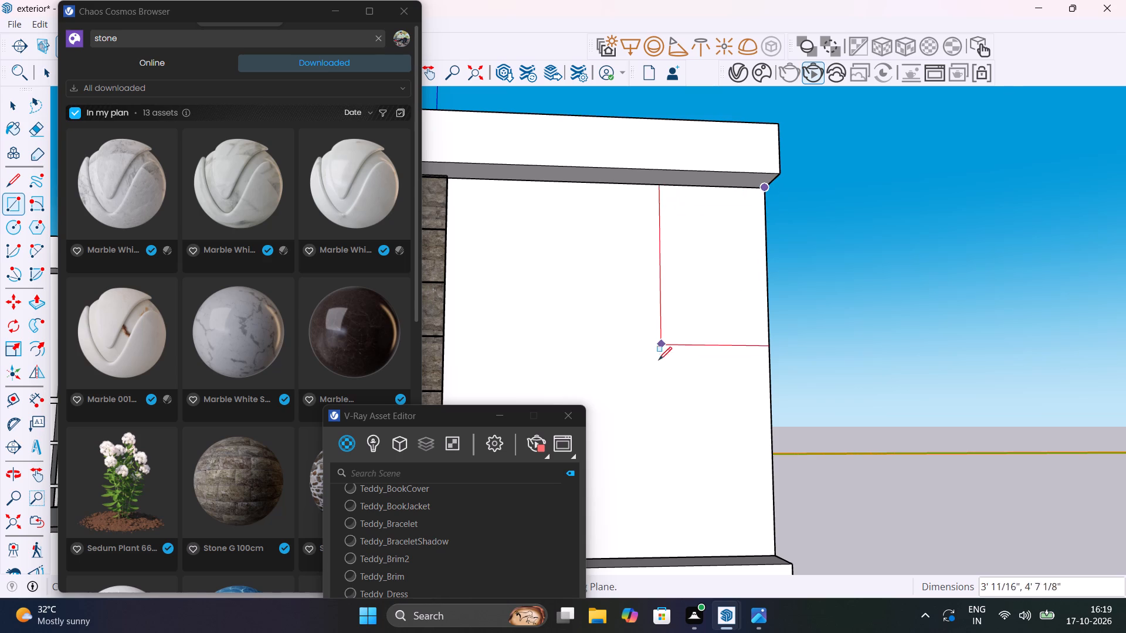
pyautogui.scroll(-6, 657, 421)
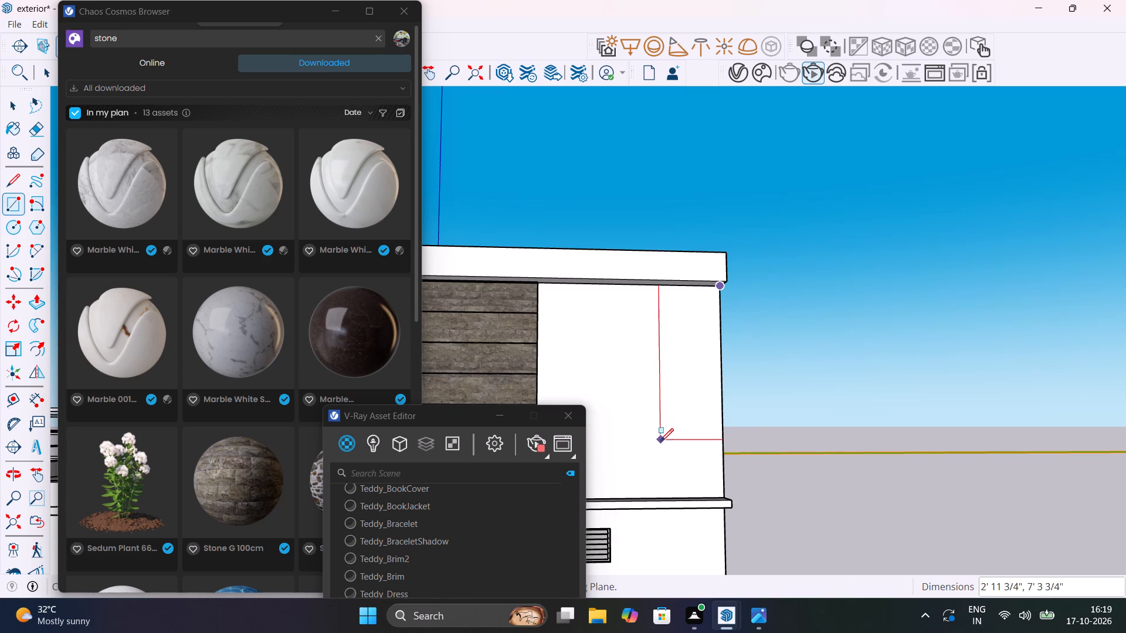
pyautogui.scroll(6, 662, 485)
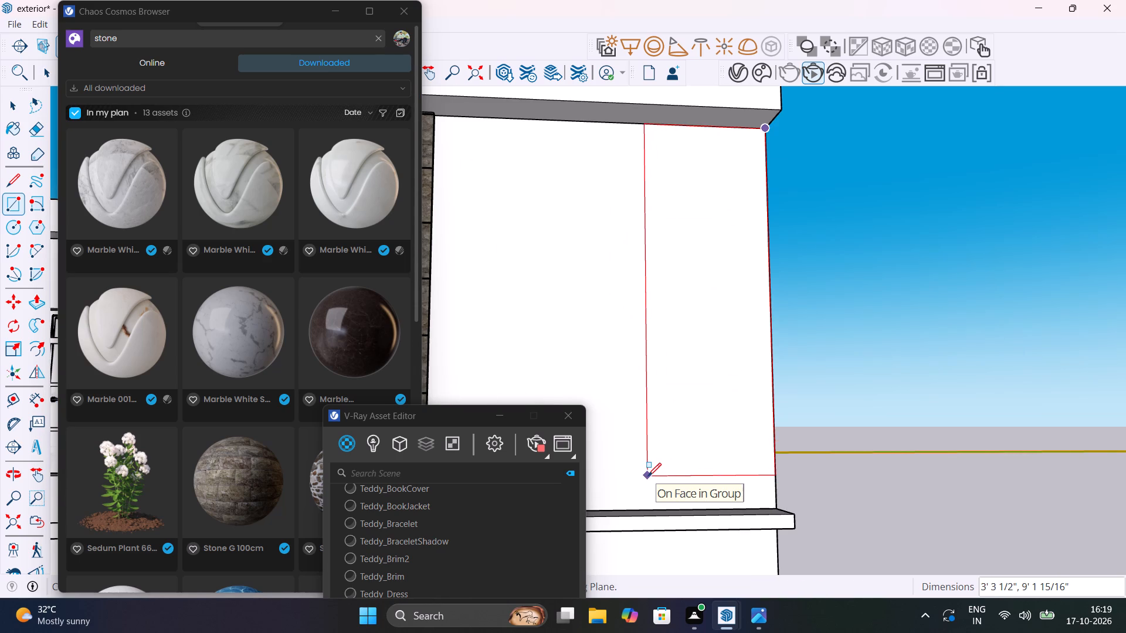
pyautogui.click(648, 476)
pyautogui.press('space')
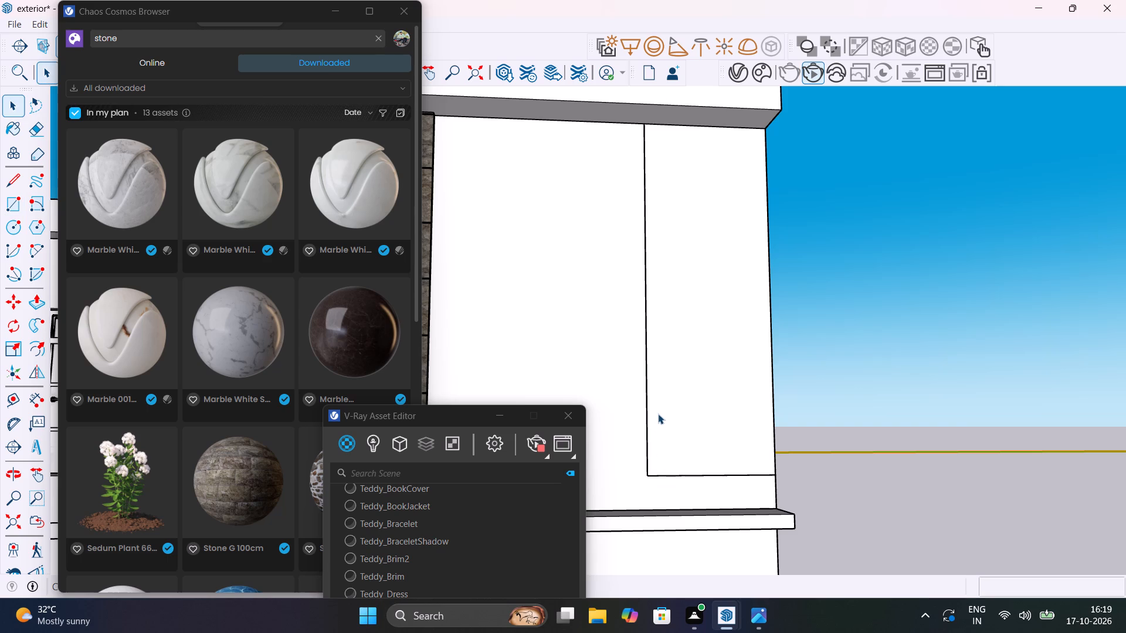
# Push/Pull the new rectangle outward 2 3/8", matching the face of the stone plank panel.
pyautogui.click(658, 414)
pyautogui.press('p')
pyautogui.click(658, 414)
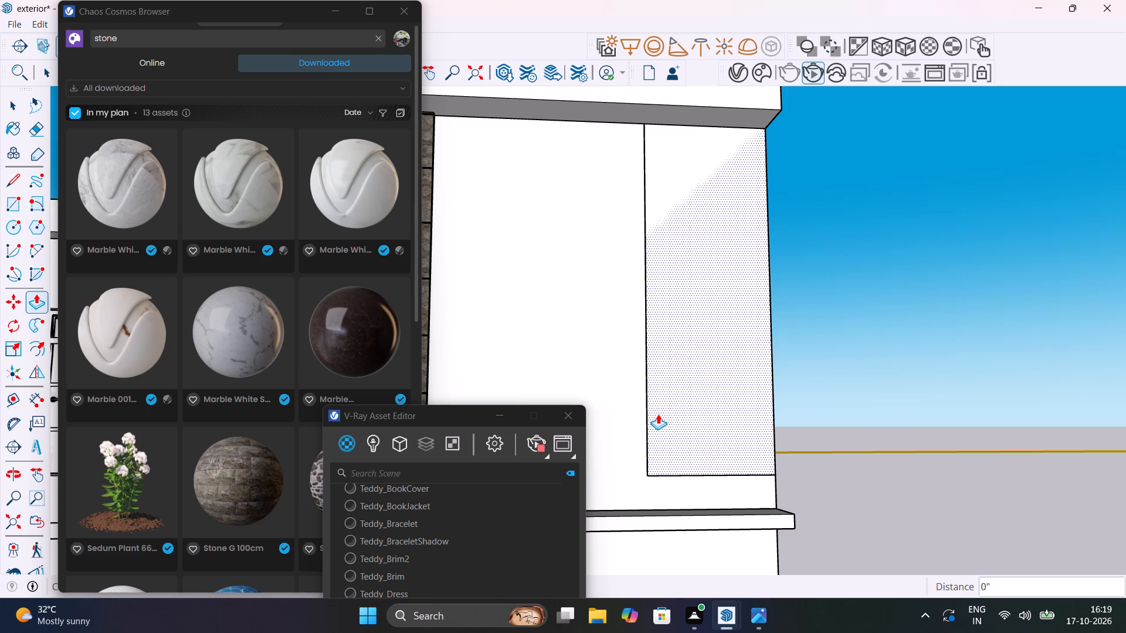
pyautogui.moveTo(658, 416); pyautogui.dragTo(887, 605, button='middle')
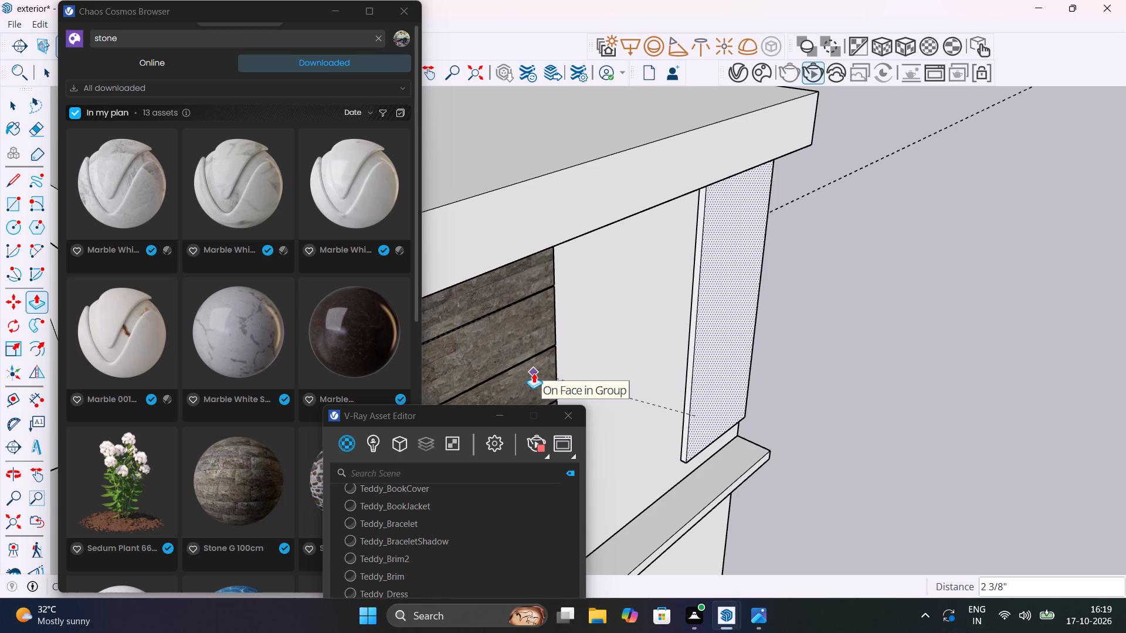
pyautogui.click(534, 373)
pyautogui.scroll(-7, 609, 375)
pyautogui.press('space')
# Make the whole extruded corner panel a group and clear the selection.
pyautogui.click(766, 317)
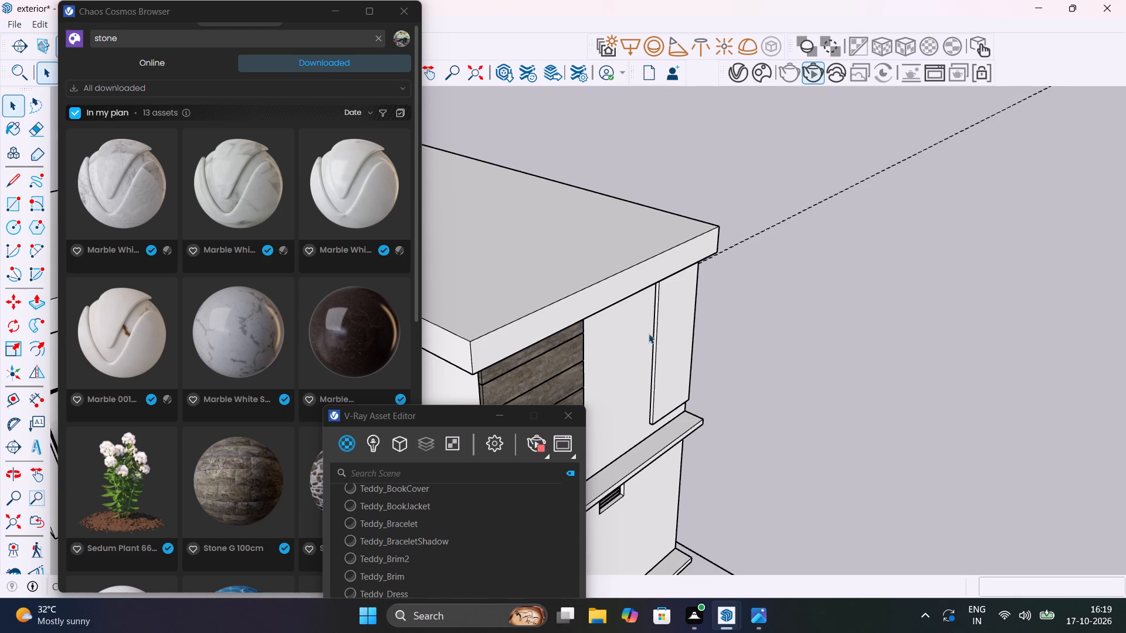
pyautogui.tripleClick(664, 327)
pyautogui.rightClick(663, 326)
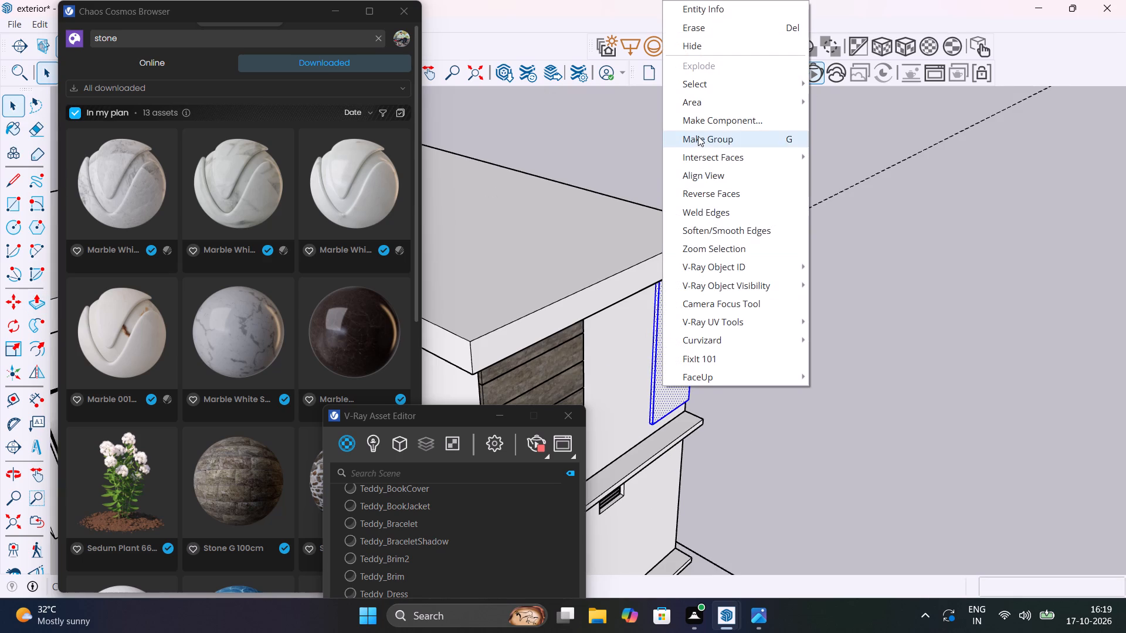
pyautogui.click(698, 136)
pyautogui.click(751, 272)
# Inside the corner panel group, copy the front face's top edge downward twice at 1" spacing.
pyautogui.moveTo(680, 303); pyautogui.dragTo(670, 283, button='middle')
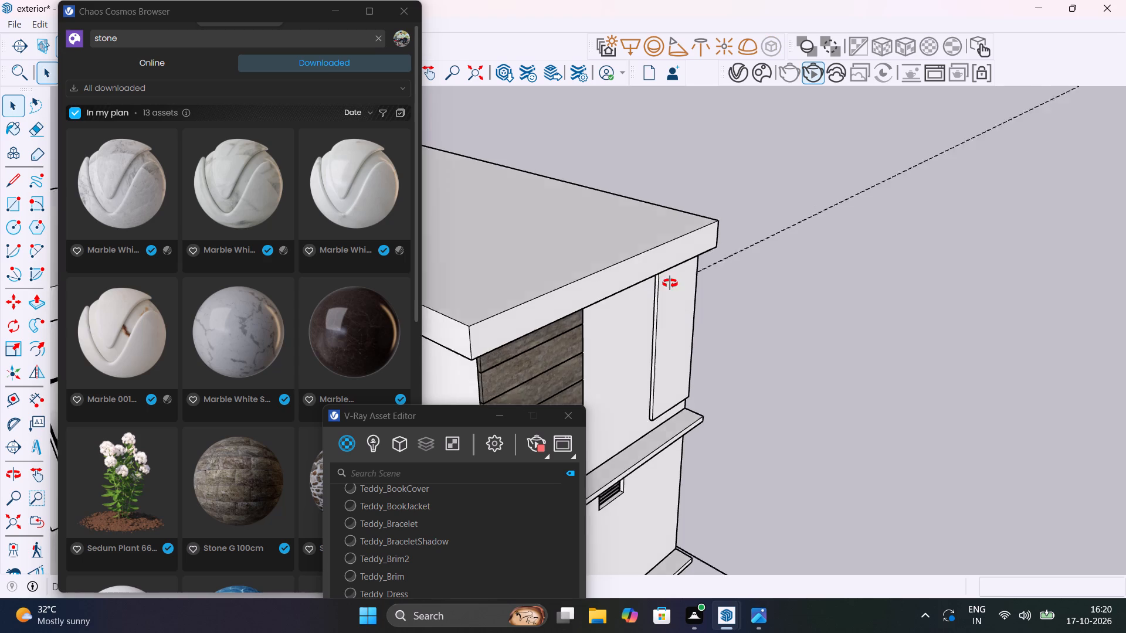
pyautogui.moveTo(670, 283); pyautogui.dragTo(618, 229, button='middle')
pyautogui.scroll(-1, 609, 222)
pyautogui.scroll(9, 603, 198)
pyautogui.moveTo(643, 224); pyautogui.dragTo(612, 164, button='middle')
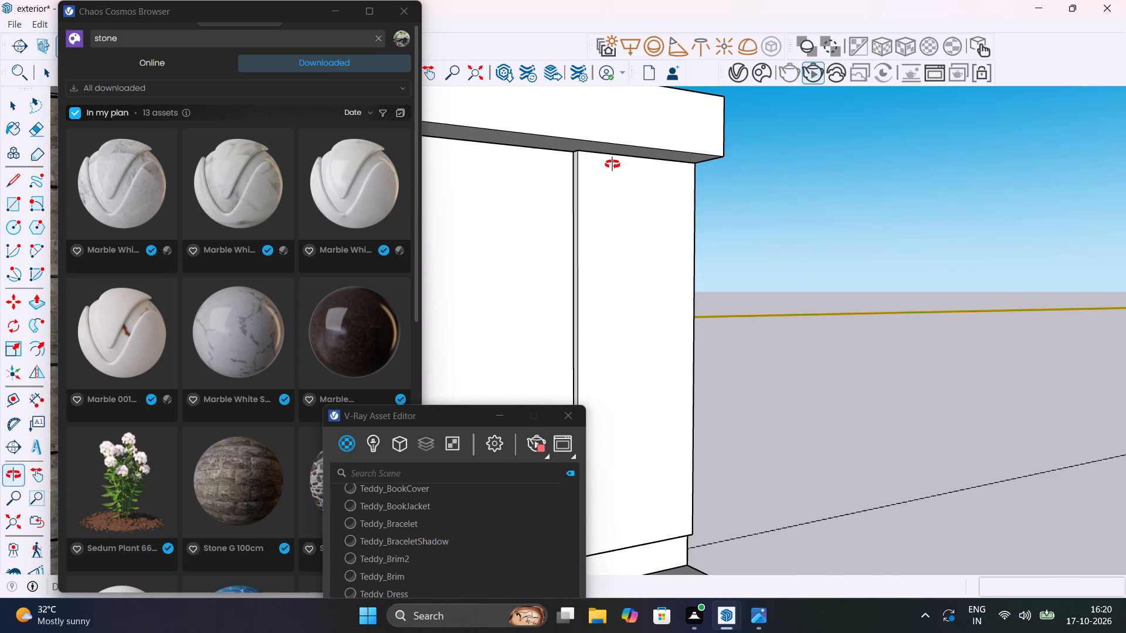
pyautogui.moveTo(612, 164); pyautogui.dragTo(639, 212, button='middle')
pyautogui.doubleClick(639, 212)
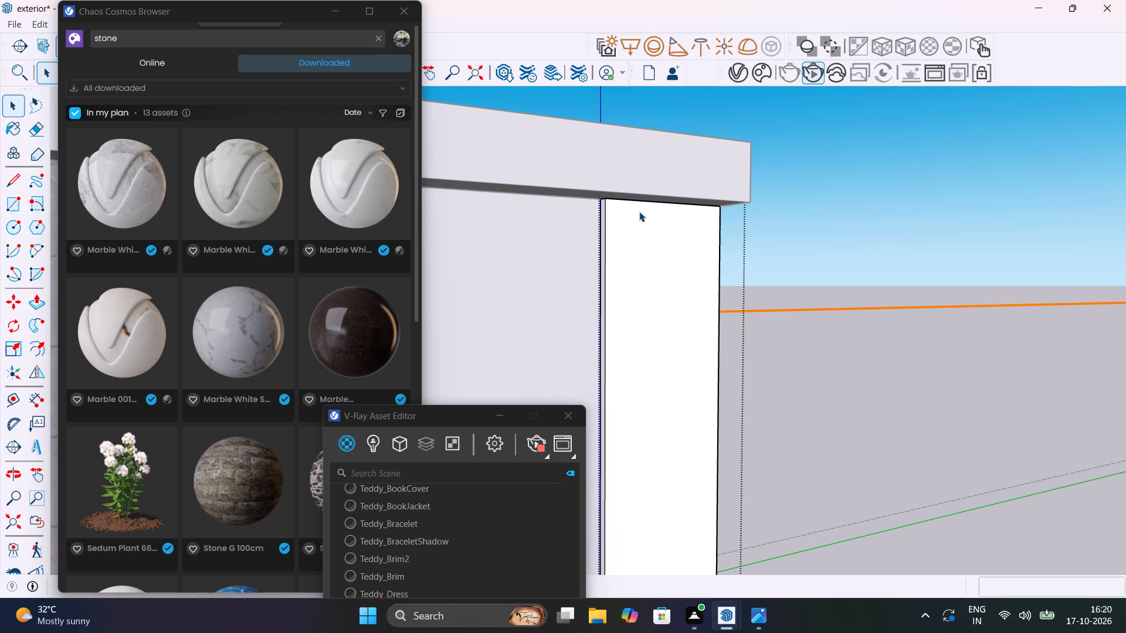
pyautogui.scroll(7, 636, 210)
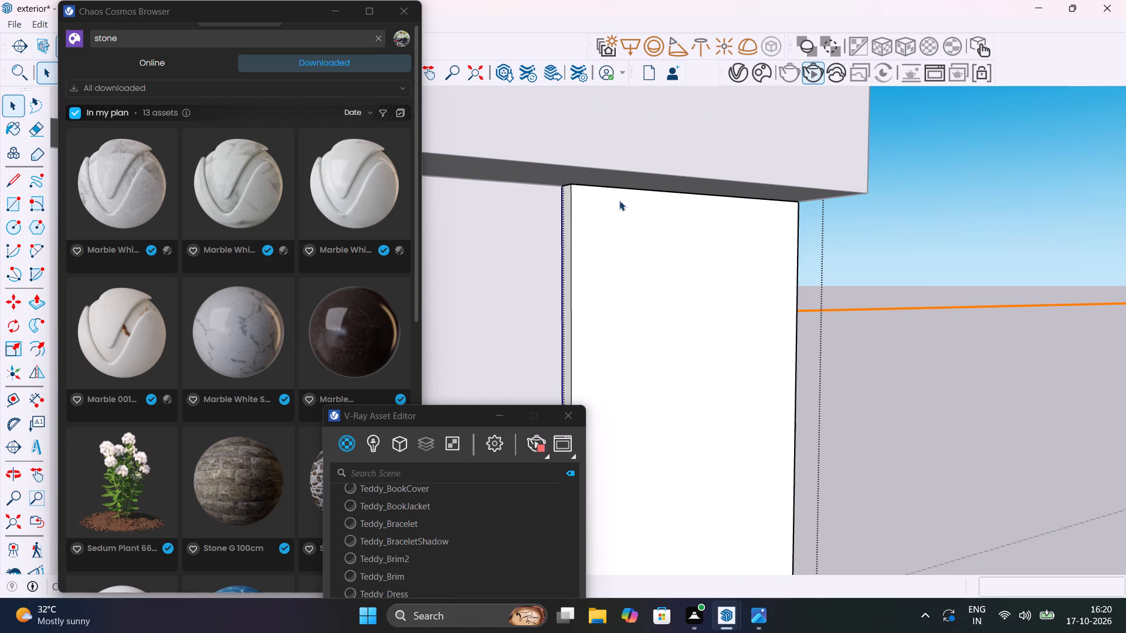
pyautogui.click(599, 188)
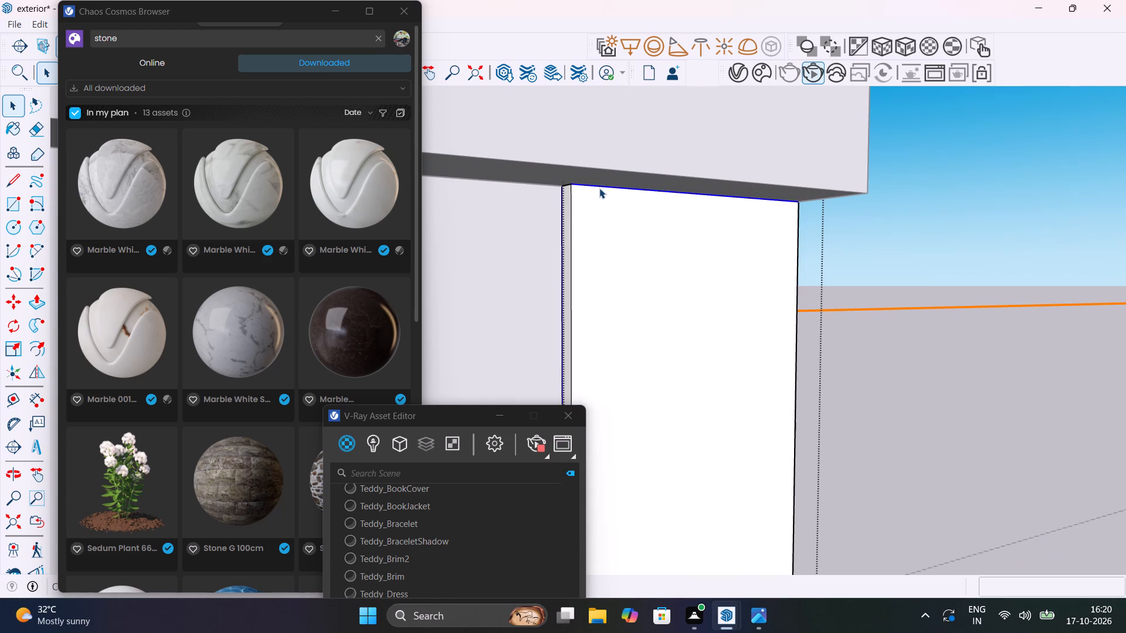
pyautogui.press('m')
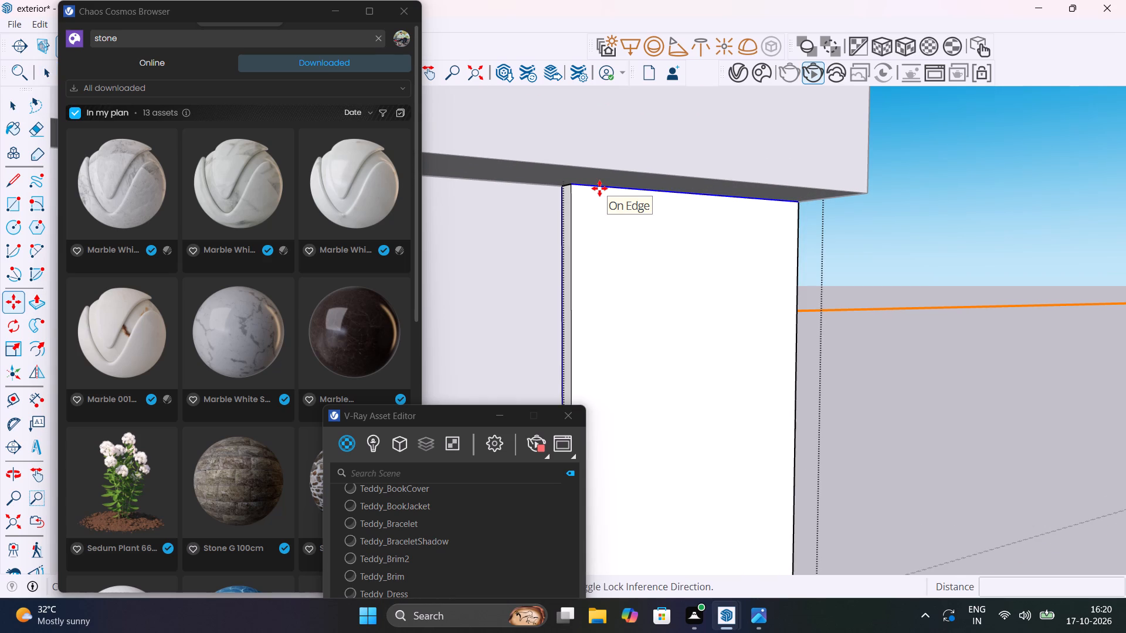
pyautogui.click(575, 187)
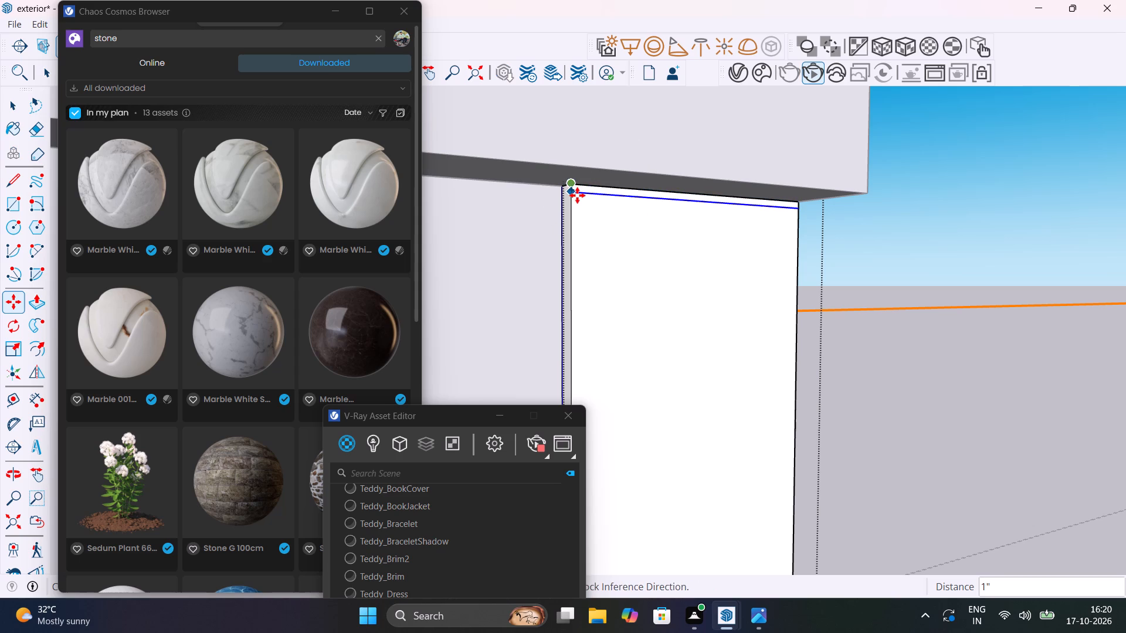
pyautogui.click(577, 195)
pyautogui.click(574, 195)
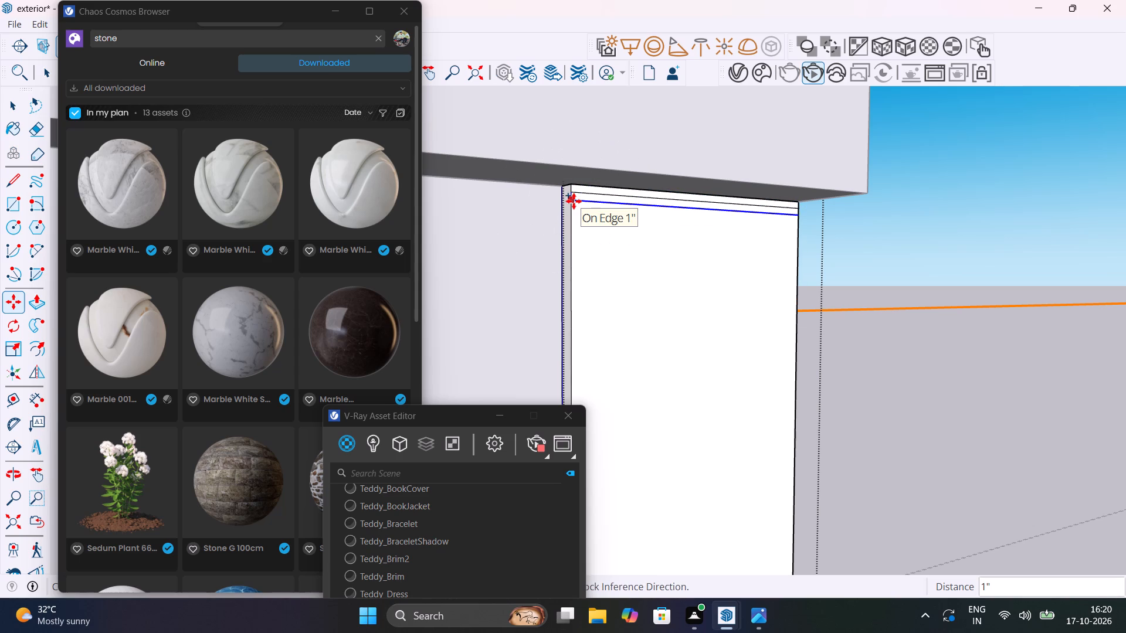
pyautogui.click(574, 201)
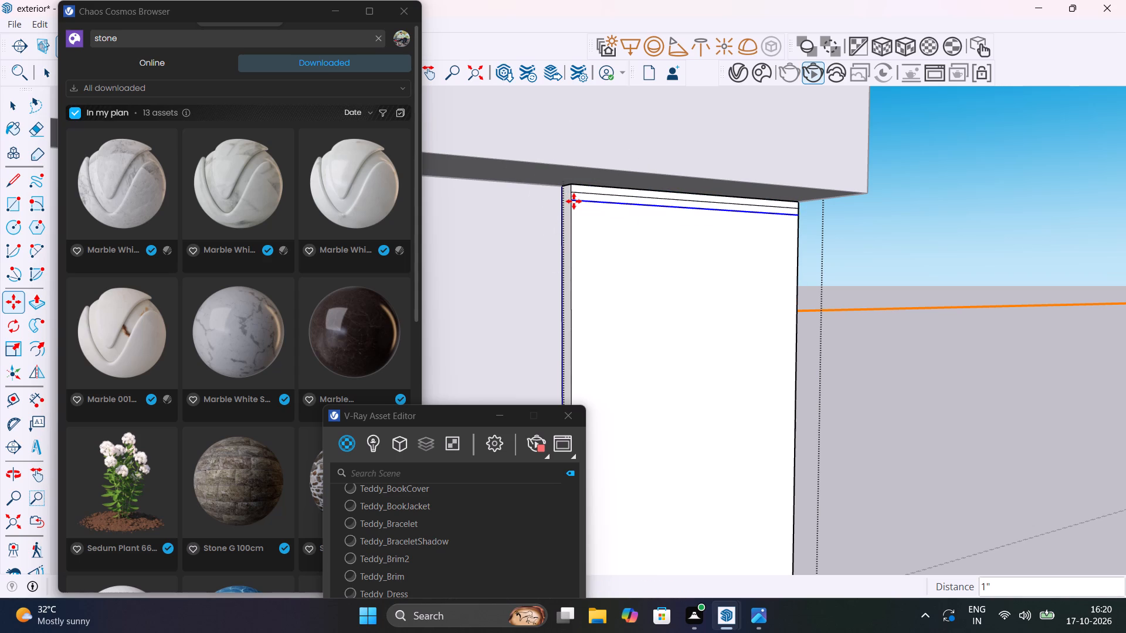
pyautogui.press('space')
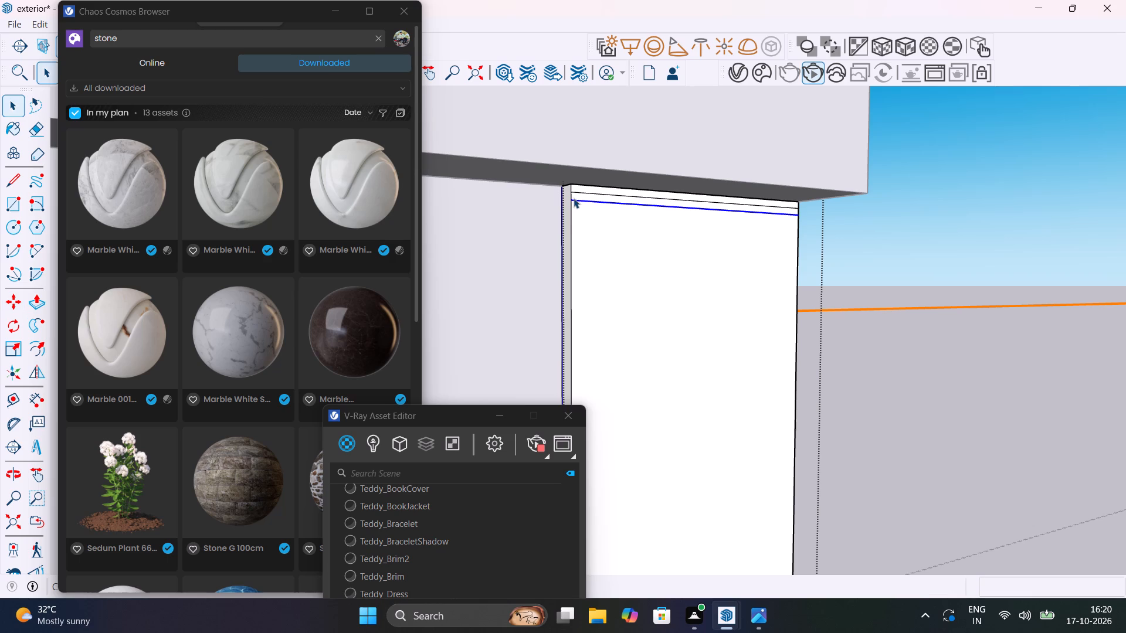
# Copy the corner panel's bottom front edge upward by about 1/2".
pyautogui.scroll(-13, 575, 194)
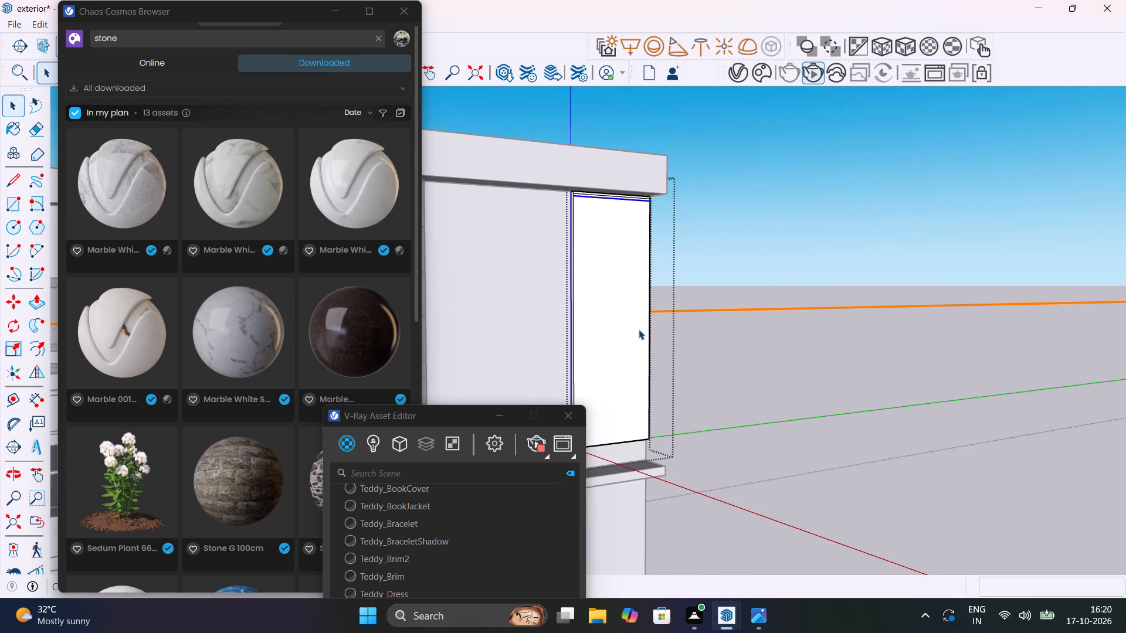
pyautogui.keyDown('shift'); pyautogui.moveTo(639, 330); pyautogui.dragTo(708, 249, button='middle'); pyautogui.keyUp('shift')
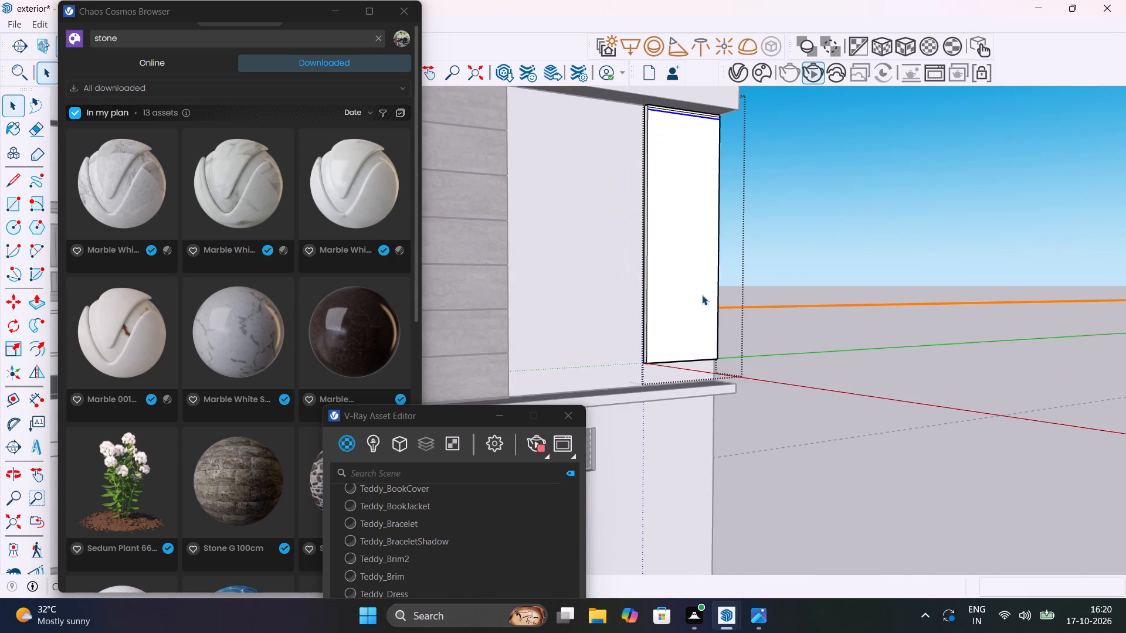
pyautogui.scroll(7, 686, 346)
pyautogui.click(663, 376)
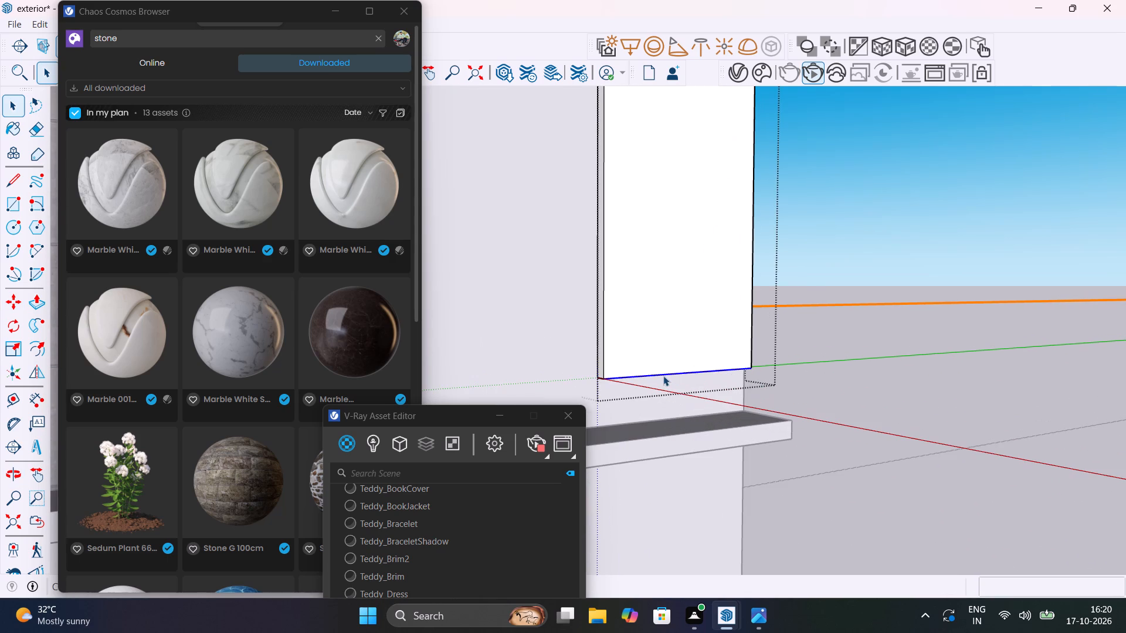
pyautogui.press('m')
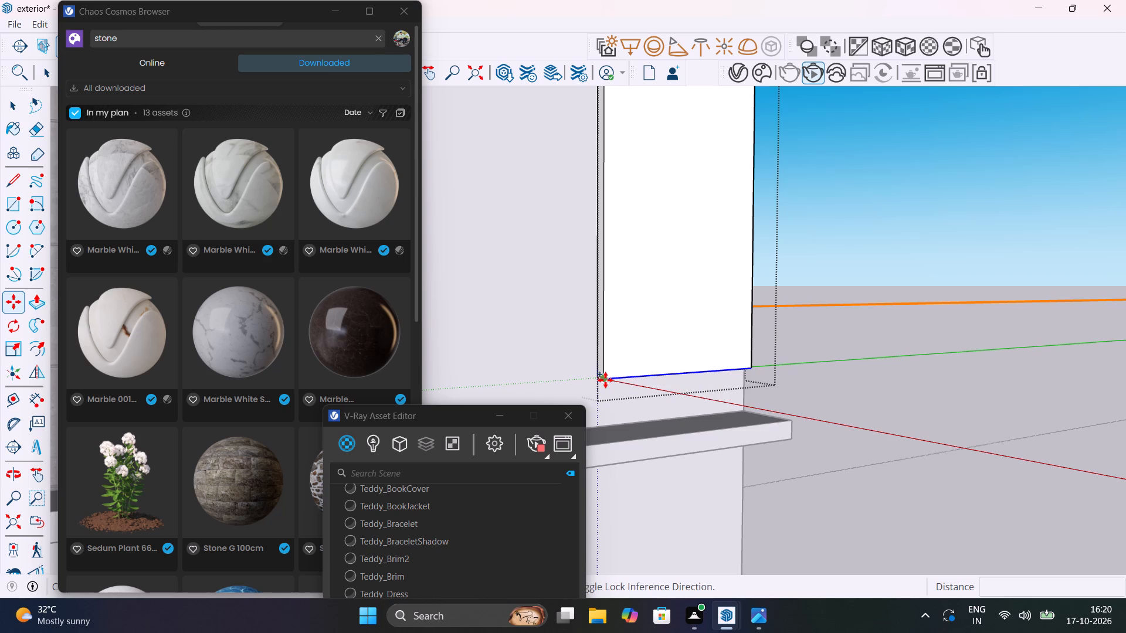
pyautogui.click(605, 380)
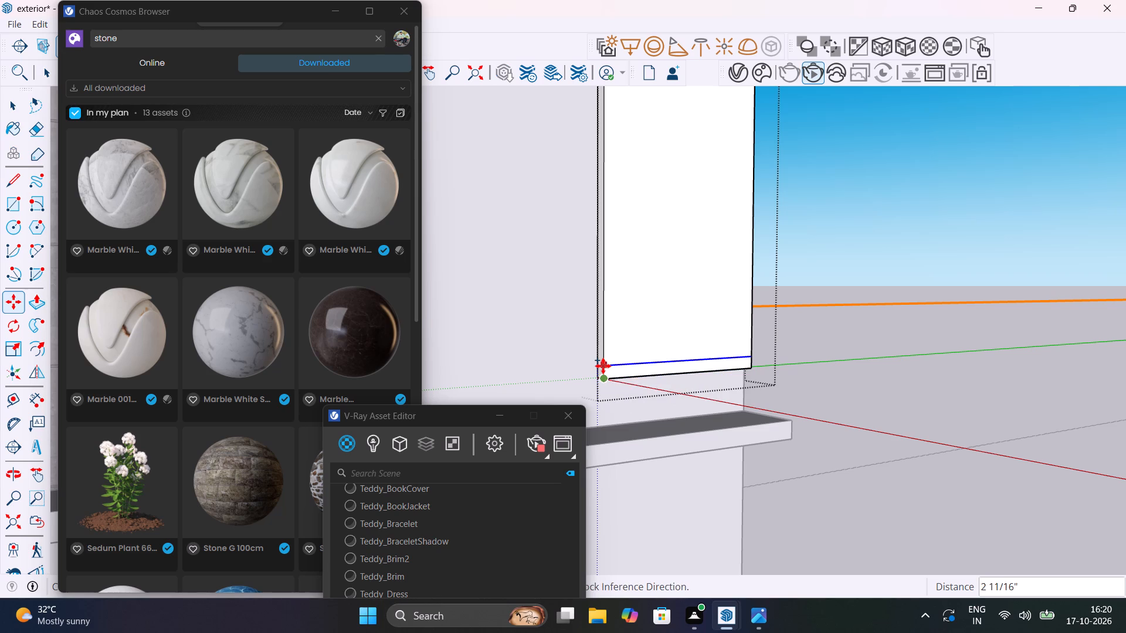
pyautogui.scroll(15, 605, 367)
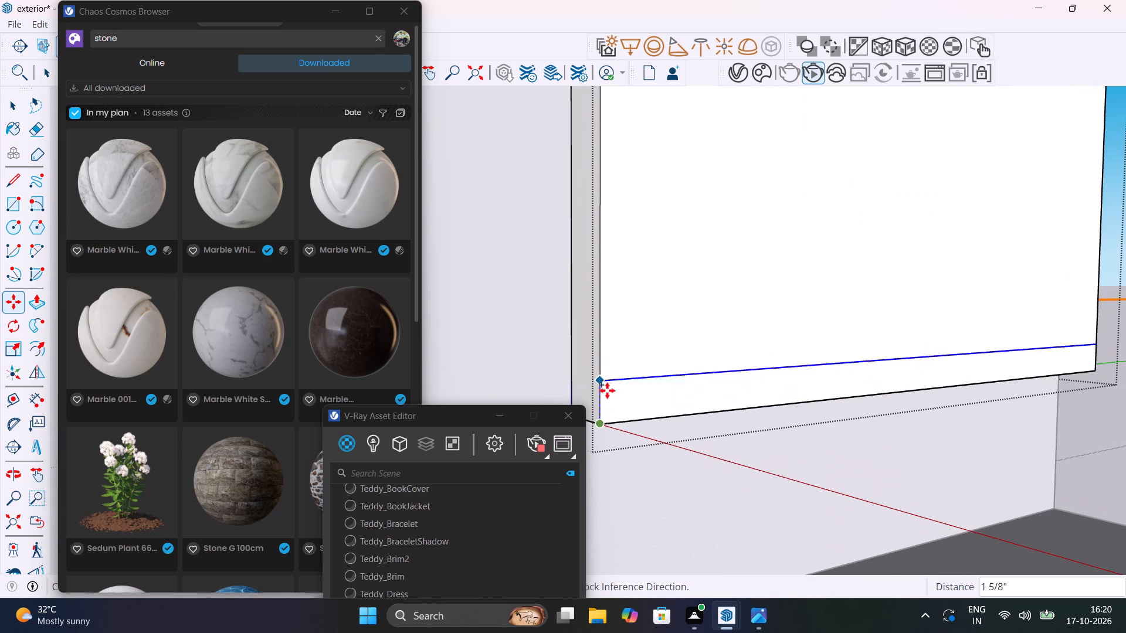
pyautogui.click(602, 412)
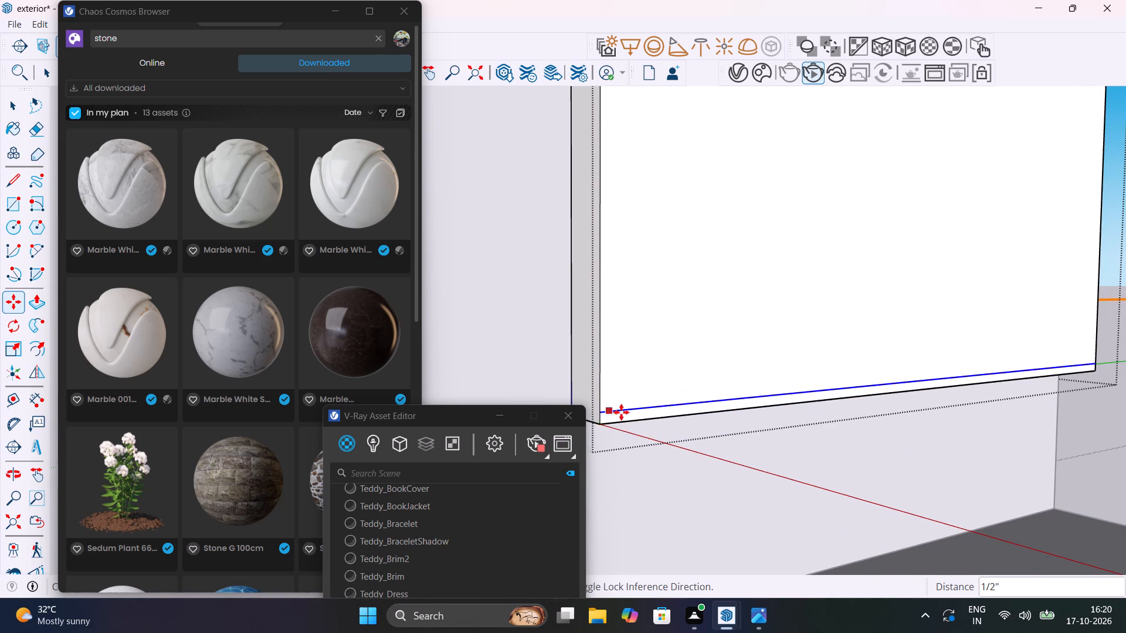
pyautogui.scroll(-20, 622, 413)
pyautogui.scroll(-2, 622, 413)
pyautogui.press('space')
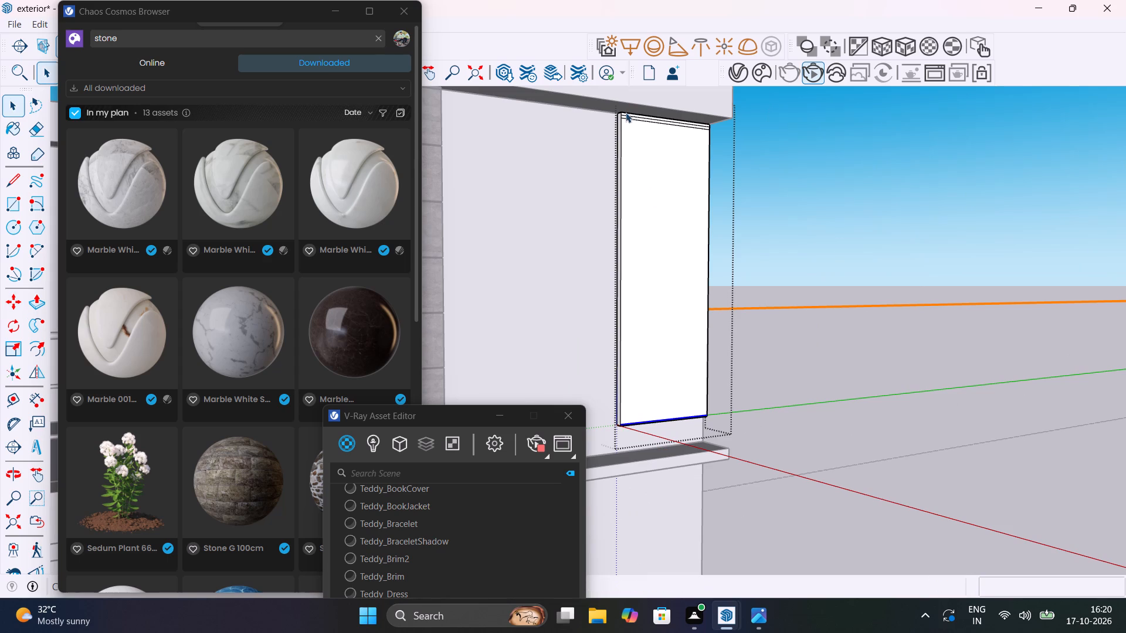
# Copy the corner panel's two groove edges down to its bottom edge and divide the span with 5/ for evenly spaced pairs.
pyautogui.scroll(12, 625, 115)
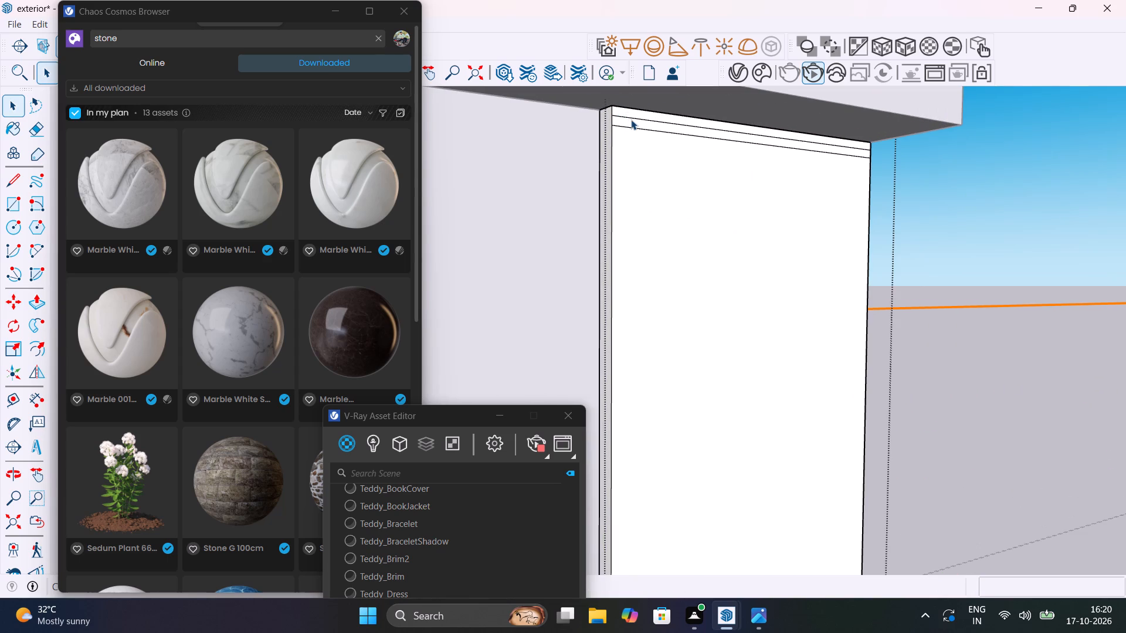
pyautogui.click(632, 120)
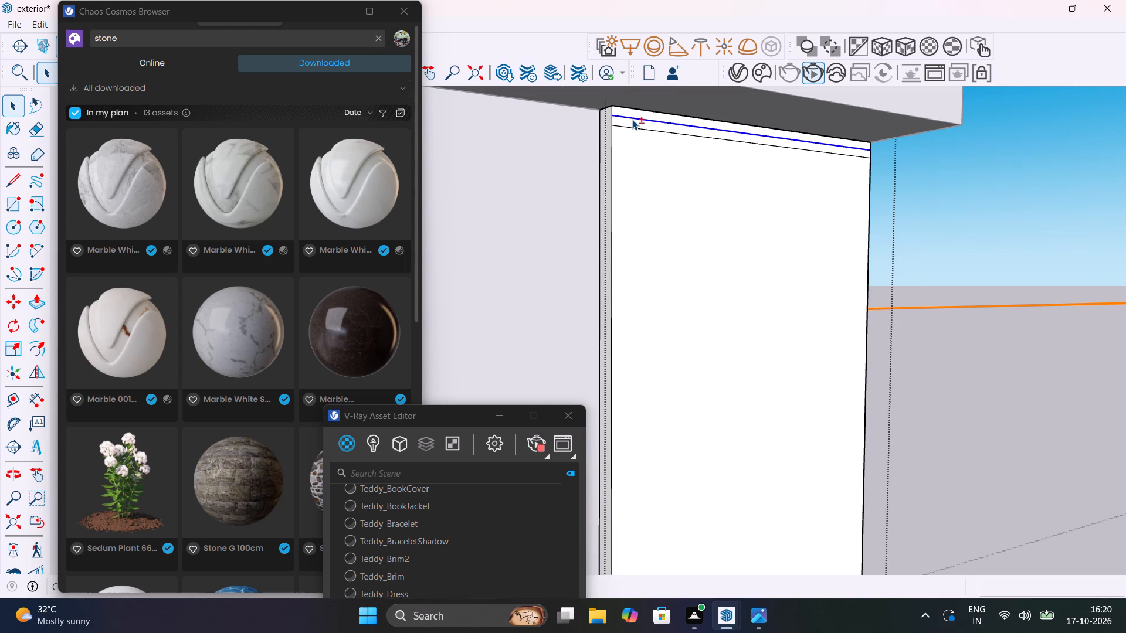
pyautogui.keyDown('shift'); pyautogui.click(634, 128); pyautogui.keyUp('shift')
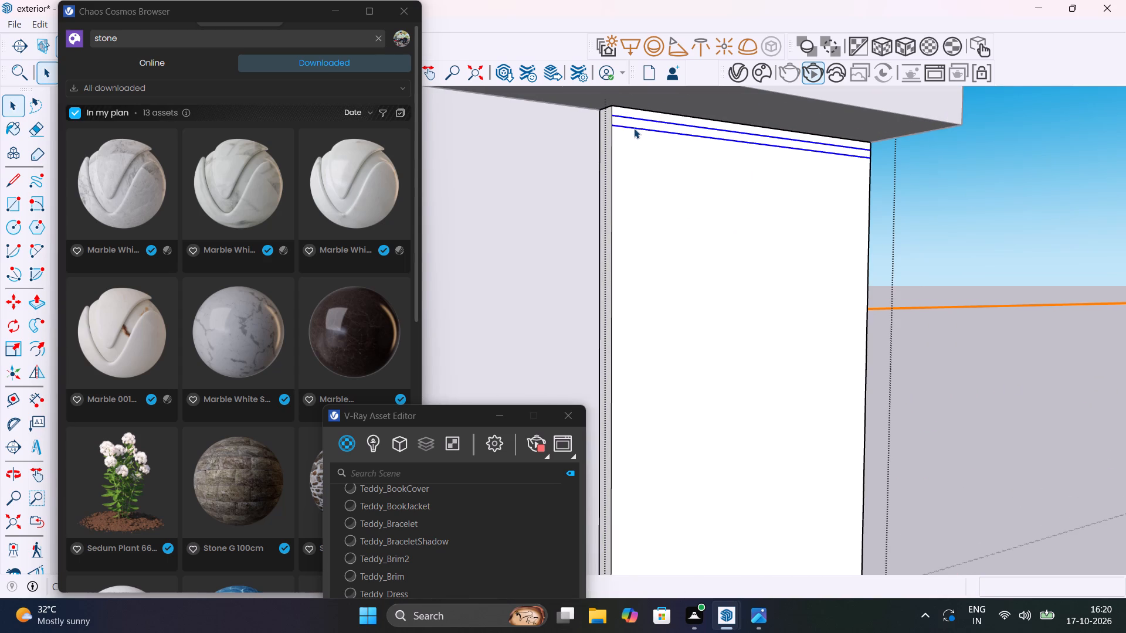
pyautogui.press('m')
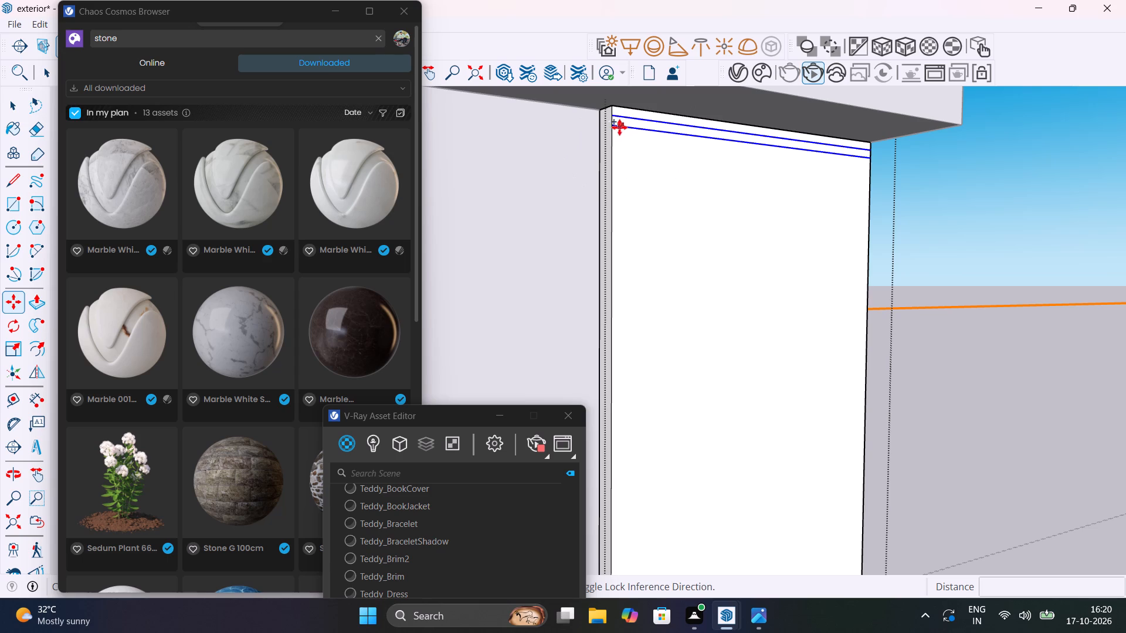
pyautogui.click(616, 128)
pyautogui.scroll(-12, 646, 165)
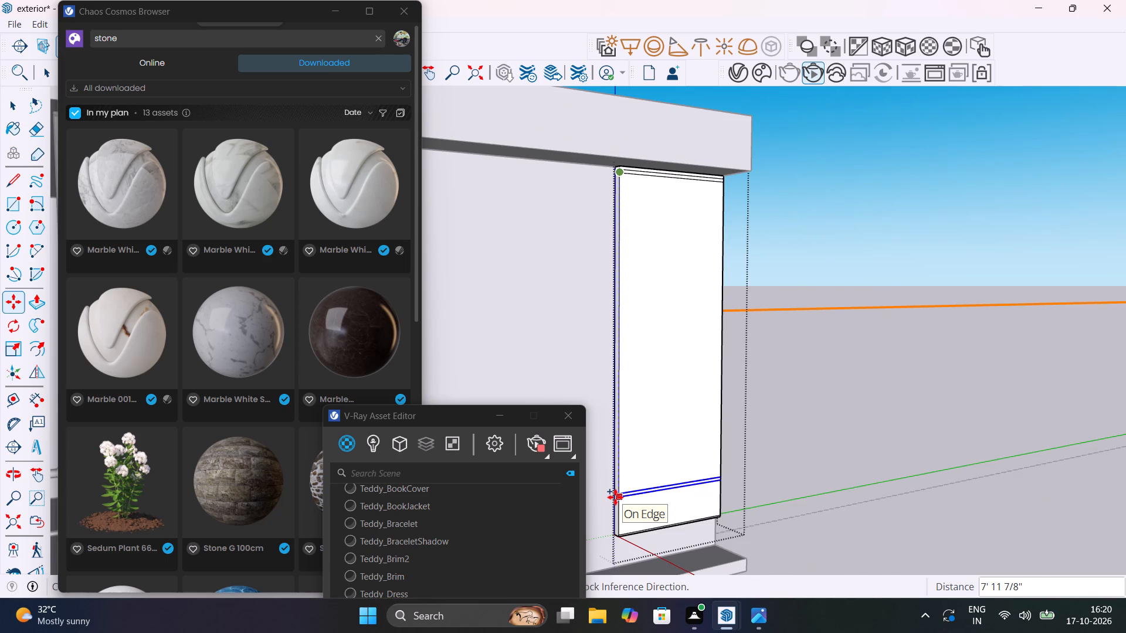
pyautogui.scroll(20, 625, 530)
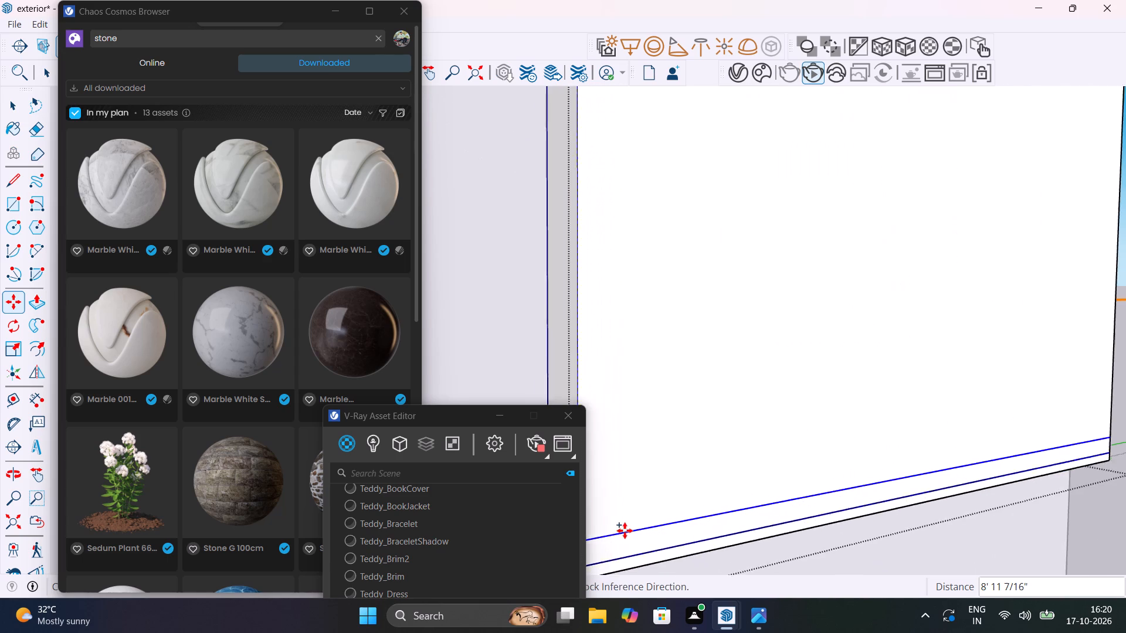
pyautogui.scroll(1, 625, 530)
pyautogui.keyDown('shift'); pyautogui.moveTo(625, 530); pyautogui.dragTo(788, 448, button='middle'); pyautogui.keyUp('shift')
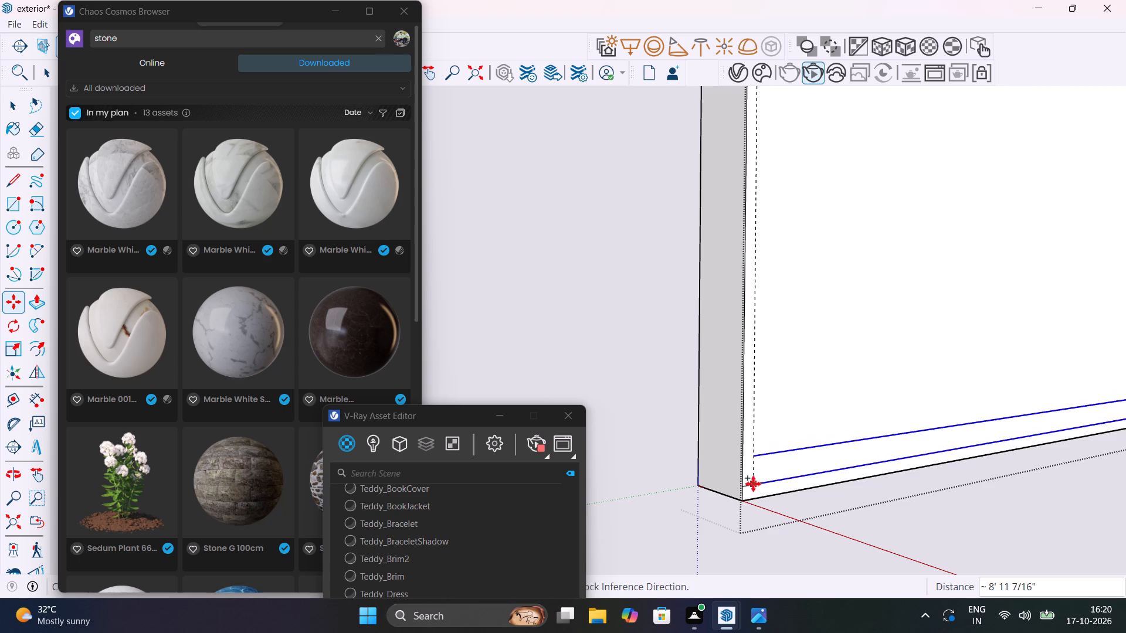
pyautogui.click(743, 487)
pyautogui.scroll(-20, 744, 487)
pyautogui.scroll(-9, 744, 487)
pyautogui.keyDown('shift'); pyautogui.moveTo(744, 488); pyautogui.dragTo(608, 533, button='middle'); pyautogui.keyUp('shift')
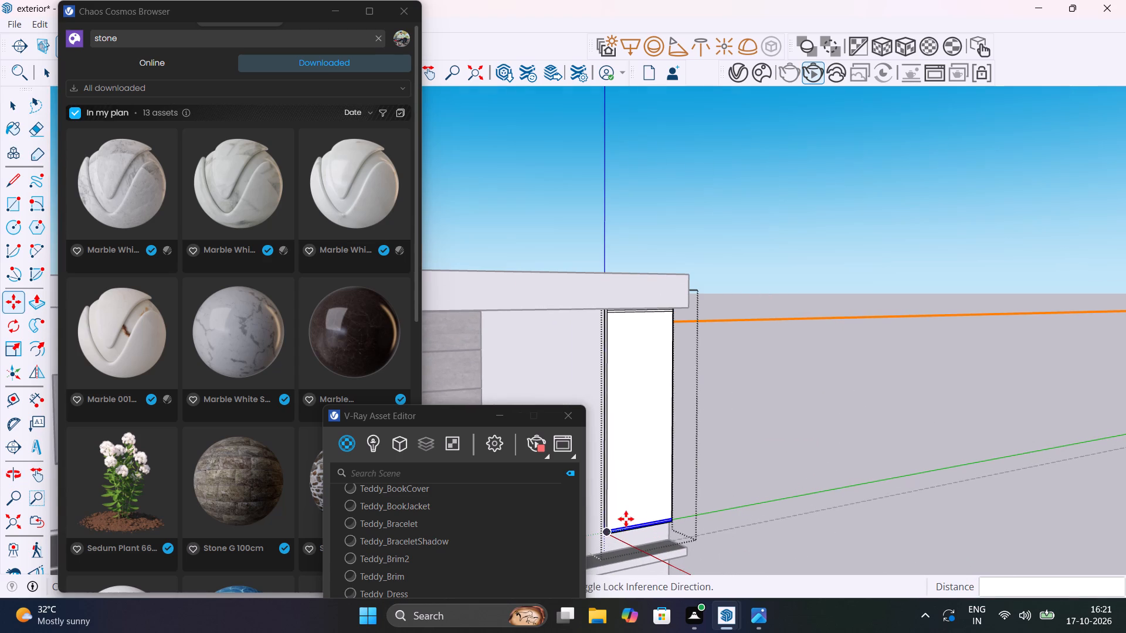
pyautogui.write('5/')
pyautogui.press('Return')
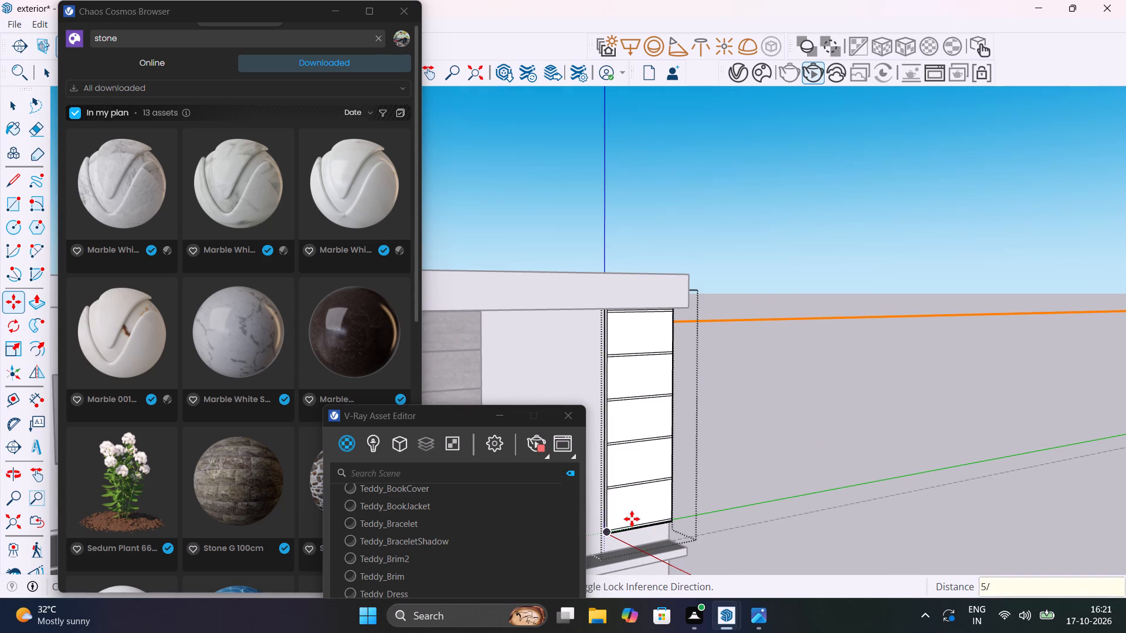
pyautogui.press('space')
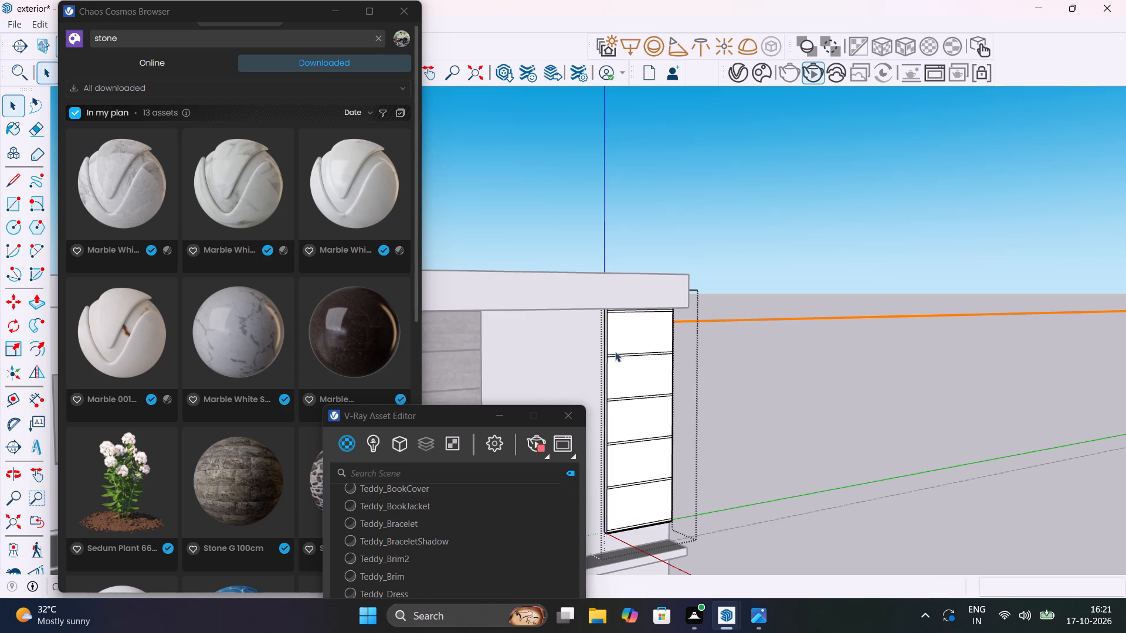
# Push/Pull the top narrow strip of the corner panel inward about 1 5/8" to form a groove.
pyautogui.scroll(9, 621, 349)
pyautogui.scroll(8, 603, 240)
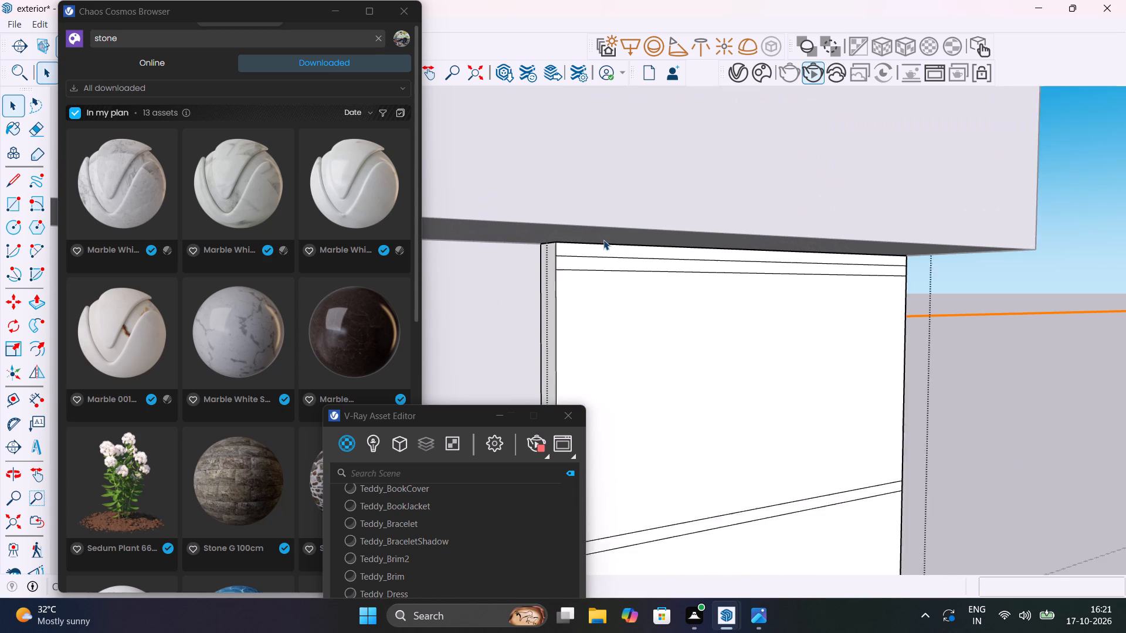
pyautogui.scroll(2, 603, 240)
pyautogui.press('p')
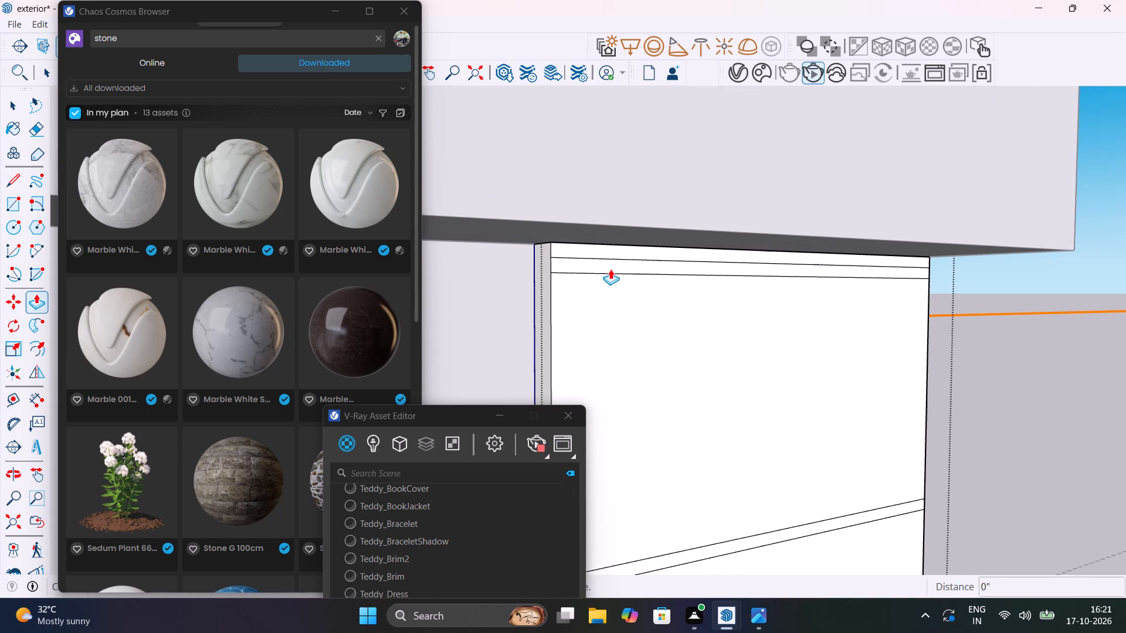
pyautogui.click(585, 263)
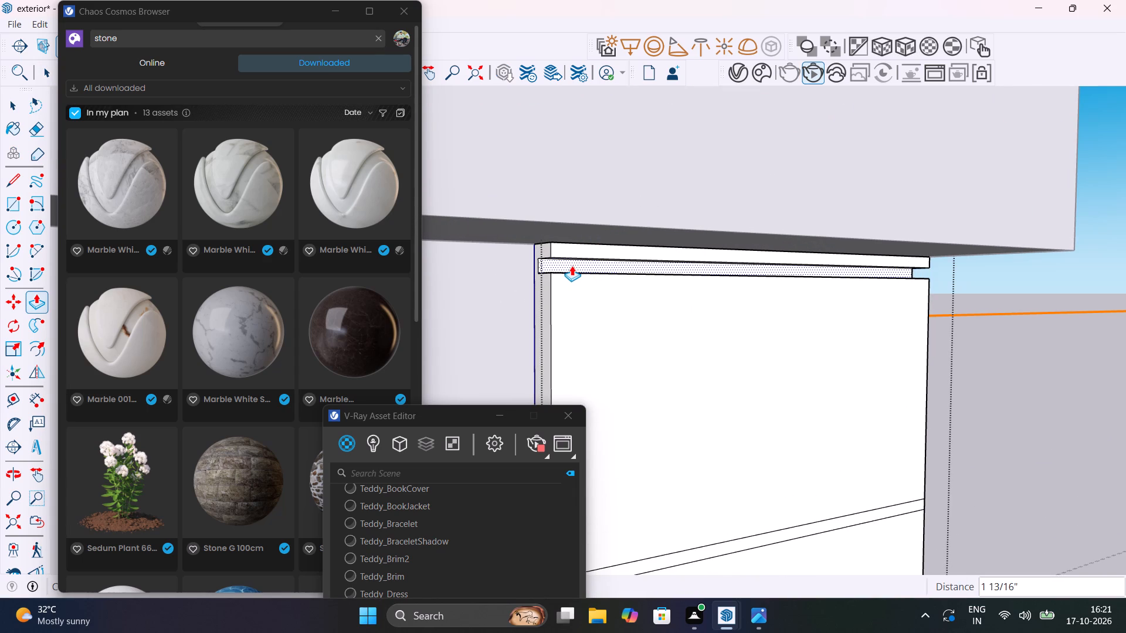
pyautogui.click(573, 266)
# Repeat the same groove depth on the second and third narrow strips from the top of the corner panel.
pyautogui.scroll(-10, 616, 280)
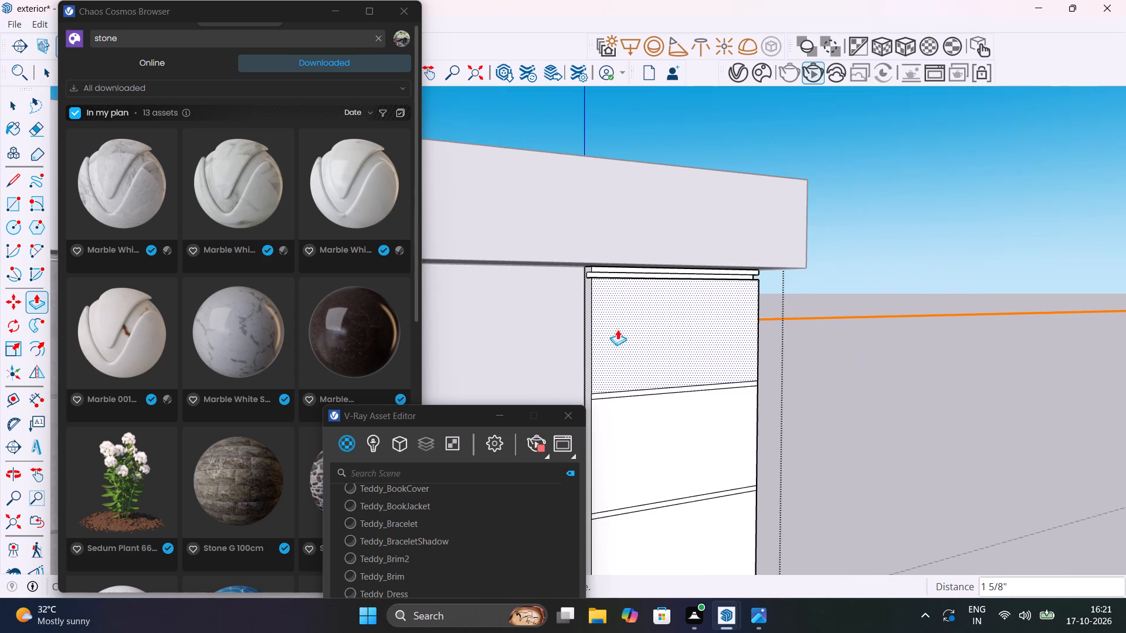
pyautogui.scroll(7, 619, 391)
pyautogui.doubleClick(614, 394)
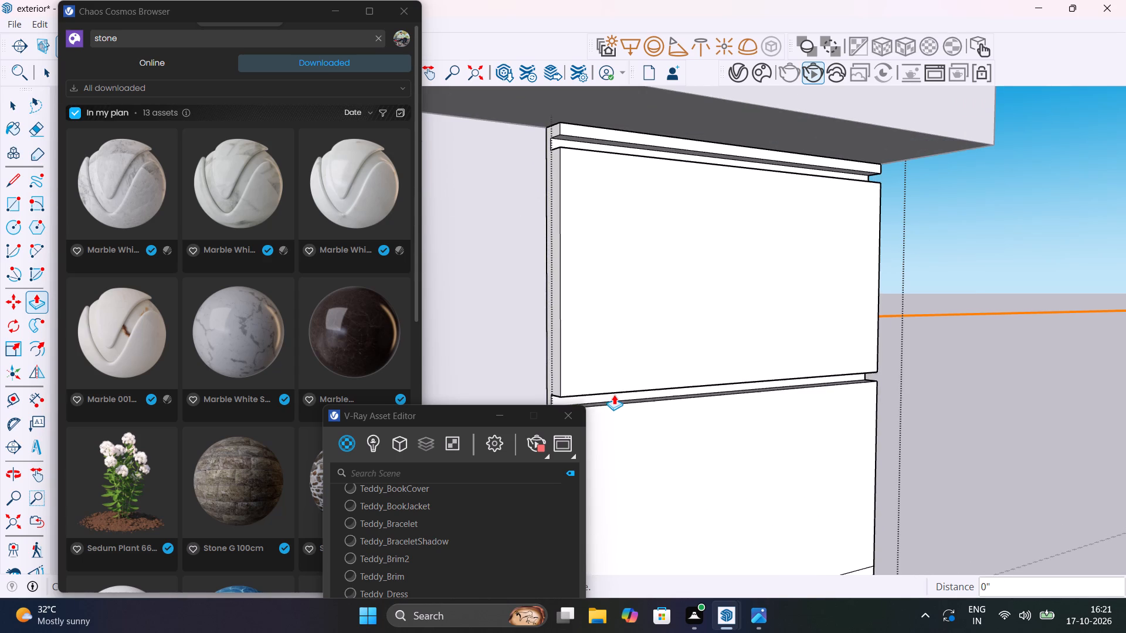
pyautogui.scroll(-10, 615, 394)
pyautogui.scroll(8, 647, 500)
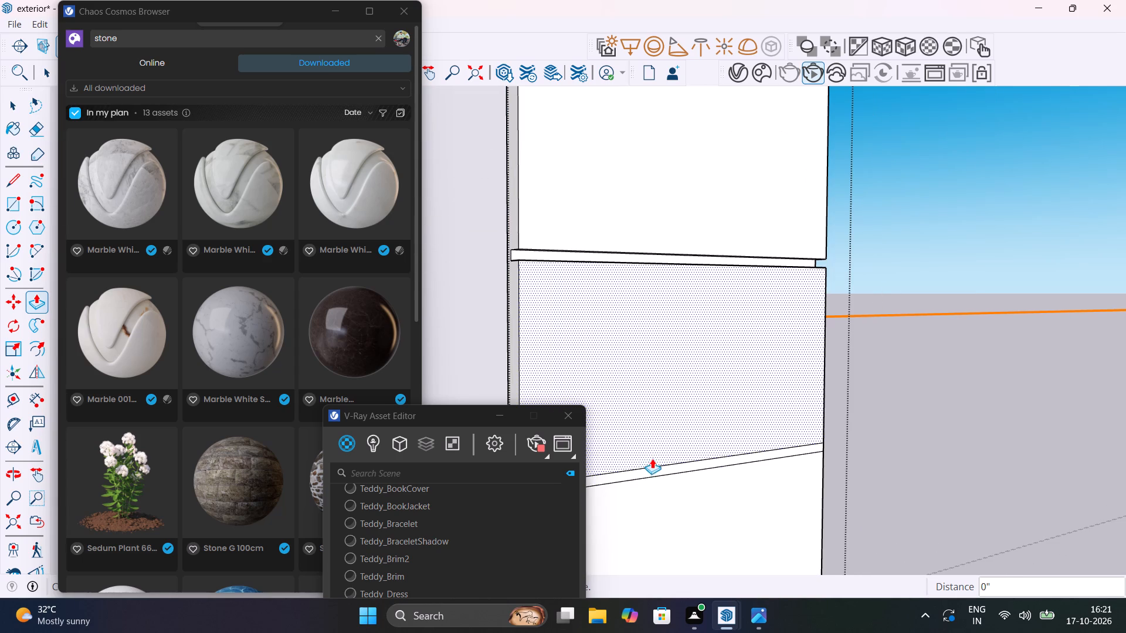
pyautogui.scroll(6, 656, 468)
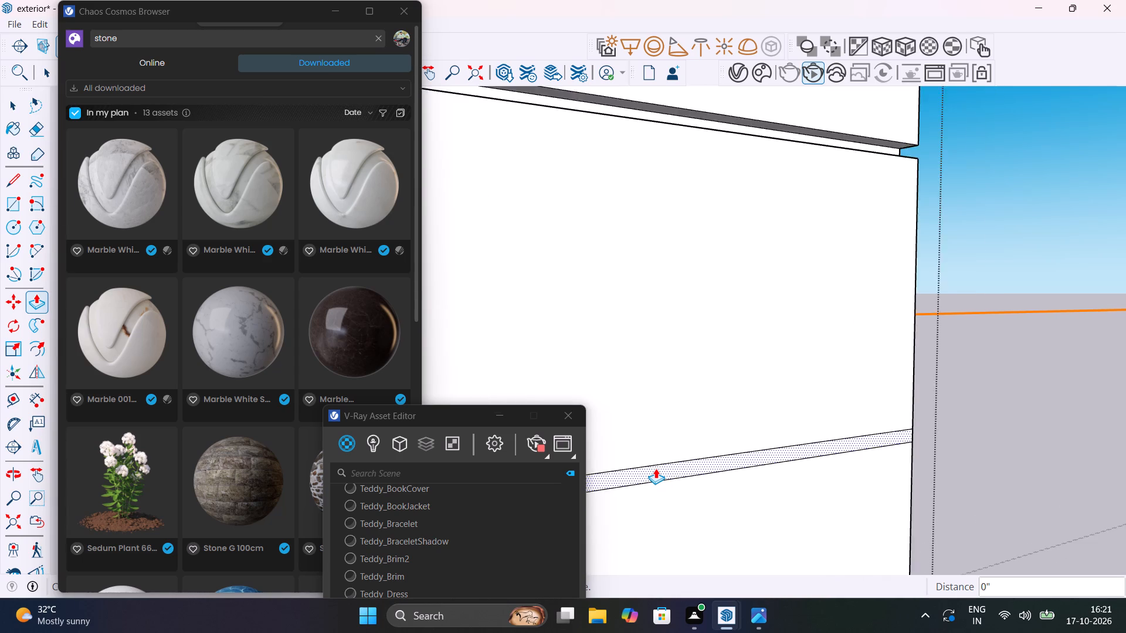
pyautogui.scroll(2, 656, 468)
pyautogui.doubleClick(656, 468)
# Repeat the same groove depth on the remaining three narrow strips down to the corner panel's bottom edge.
pyautogui.scroll(1, 656, 468)
pyautogui.scroll(-9, 656, 468)
pyautogui.scroll(1, 681, 468)
pyautogui.scroll(-11, 681, 468)
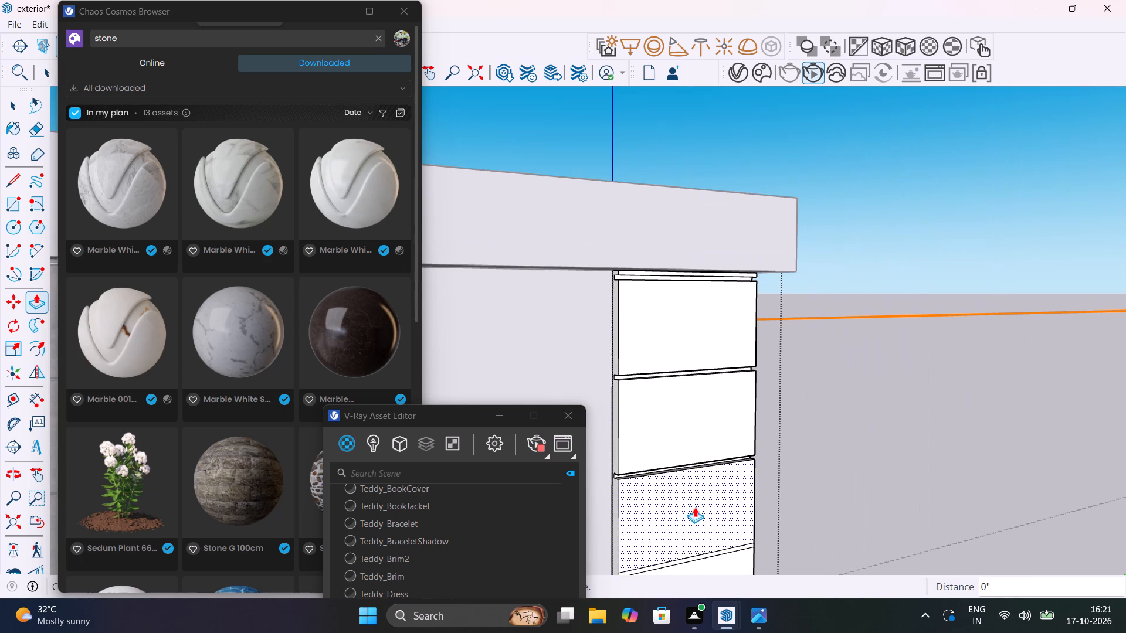
pyautogui.scroll(-1, 695, 507)
pyautogui.moveTo(695, 507); pyautogui.dragTo(757, 311, button='middle')
pyautogui.scroll(11, 698, 369)
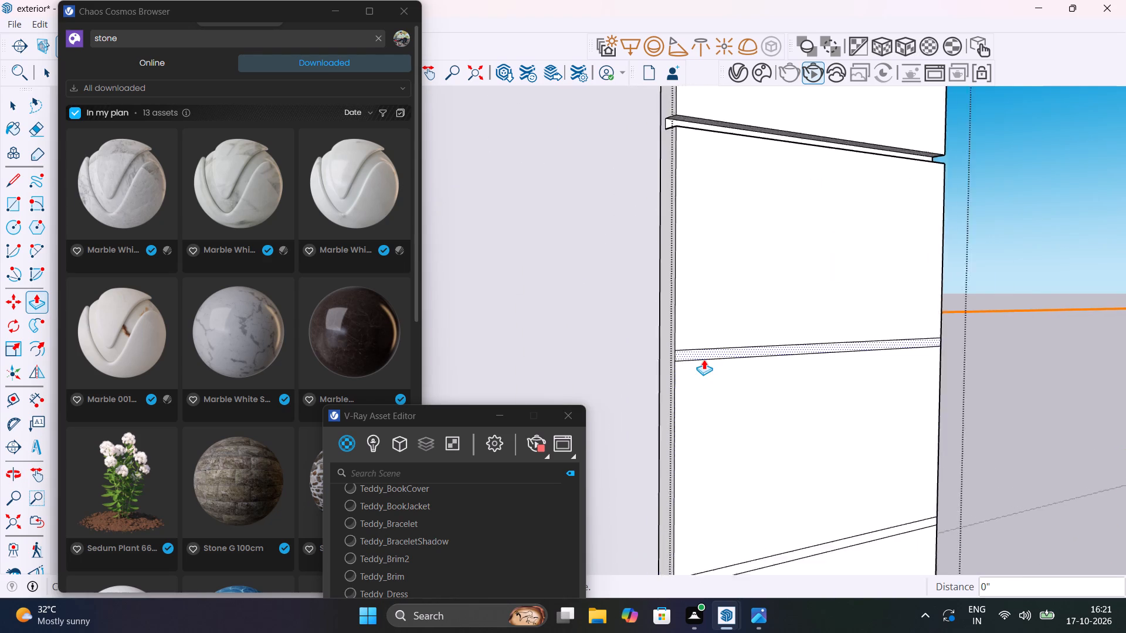
pyautogui.scroll(2, 704, 359)
pyautogui.doubleClick(704, 353)
pyautogui.scroll(-14, 704, 353)
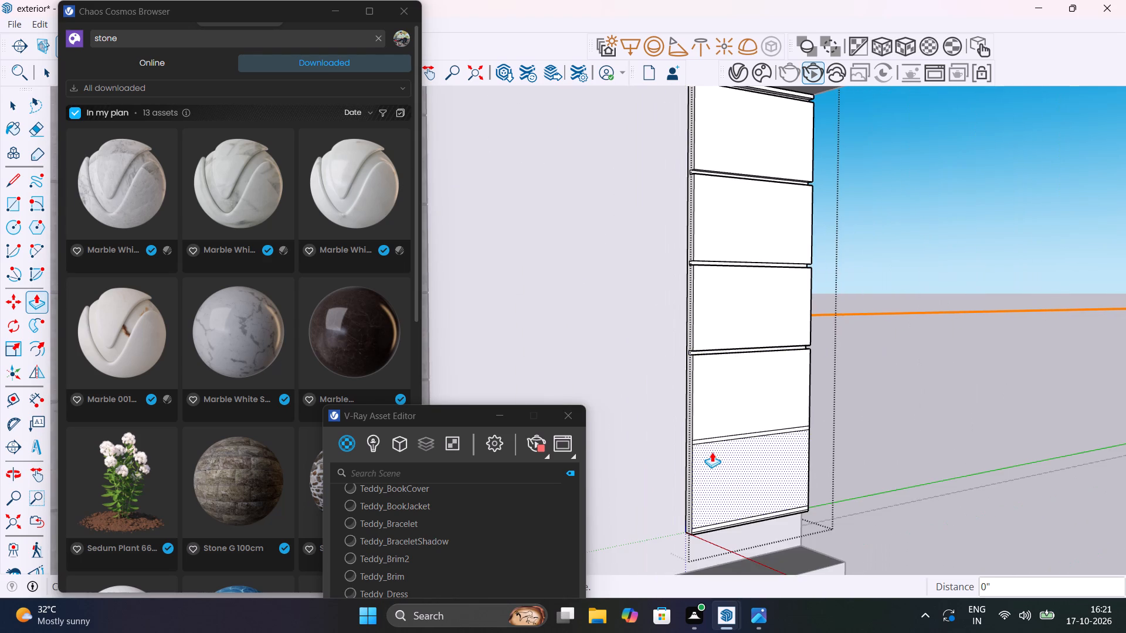
pyautogui.scroll(10, 712, 449)
pyautogui.doubleClick(703, 428)
pyautogui.scroll(-12, 703, 428)
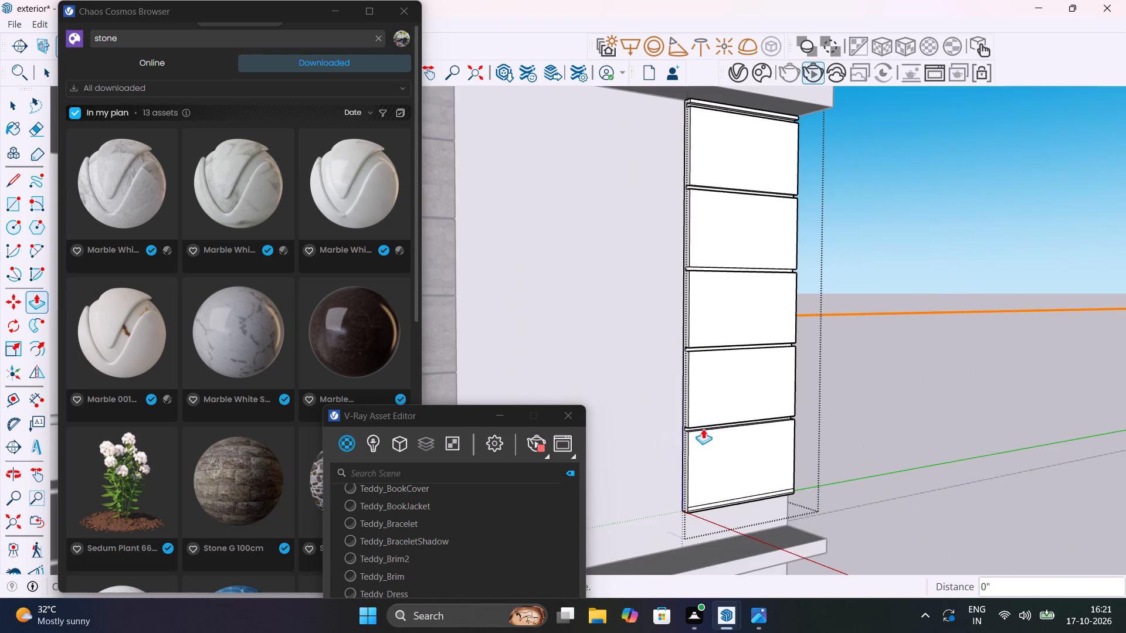
pyautogui.scroll(13, 710, 498)
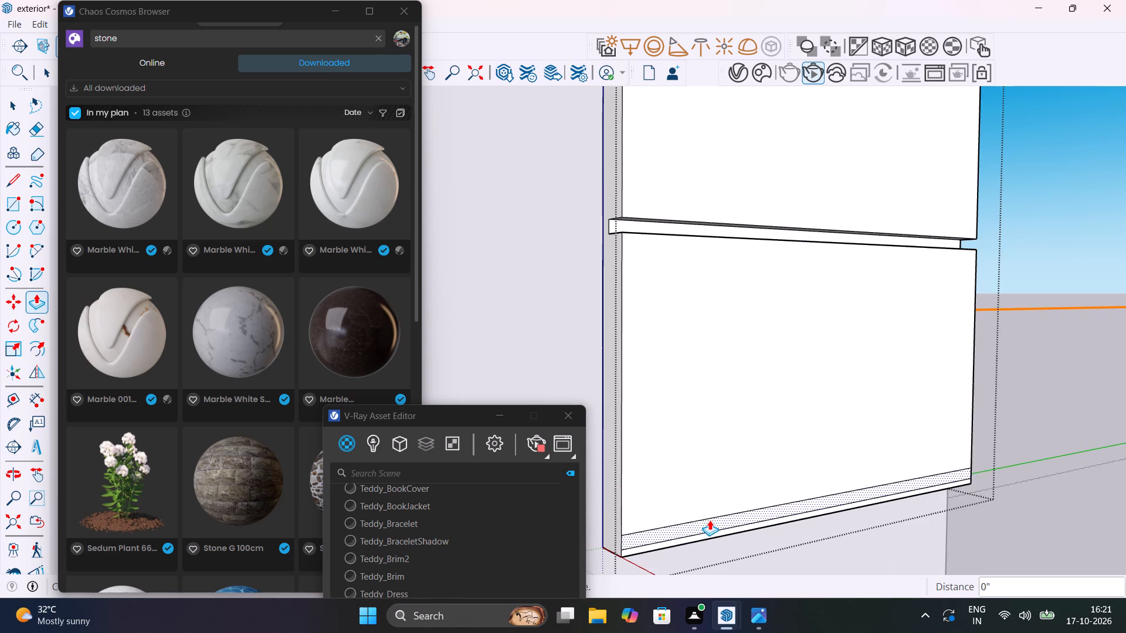
pyautogui.doubleClick(710, 520)
pyautogui.scroll(-20, 710, 520)
pyautogui.scroll(-2, 710, 520)
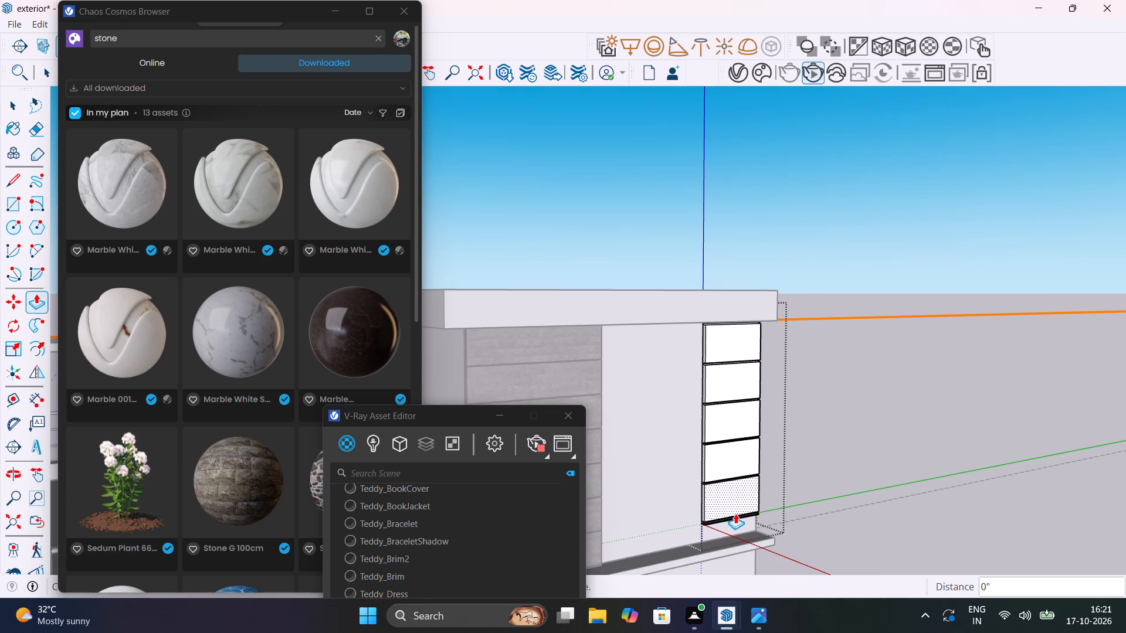
pyautogui.press('space')
# Apply the Stone G 100cm material to the entire grooved corner panel, then exit its group and clear the selection.
pyautogui.scroll(4, 726, 348)
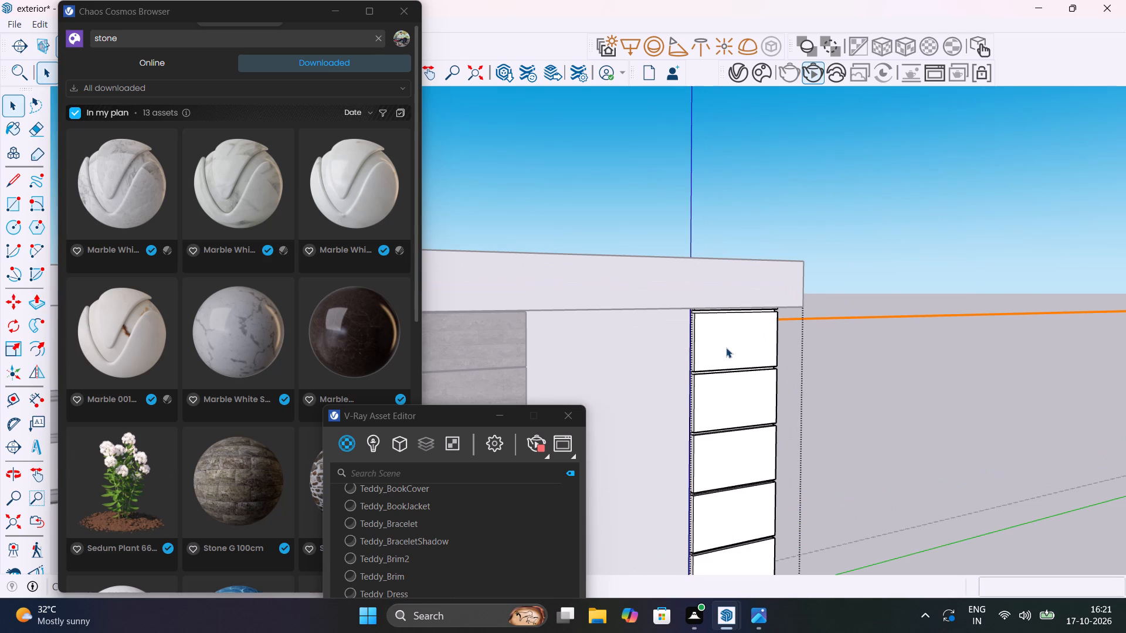
pyautogui.tripleClick(726, 348)
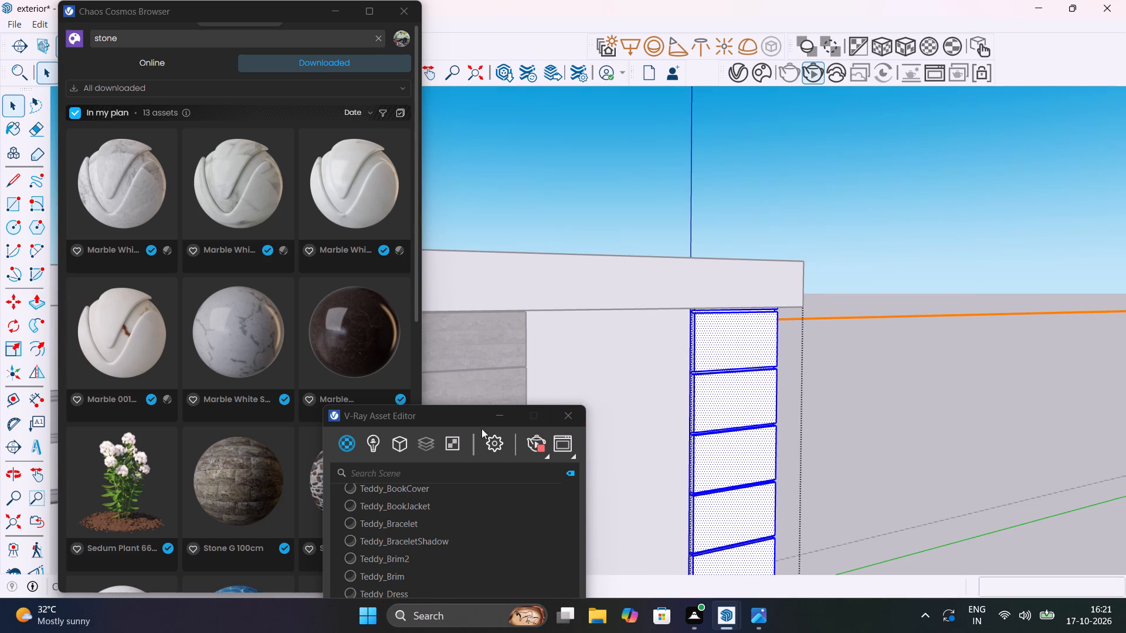
pyautogui.moveTo(475, 423); pyautogui.dragTo(415, 49)
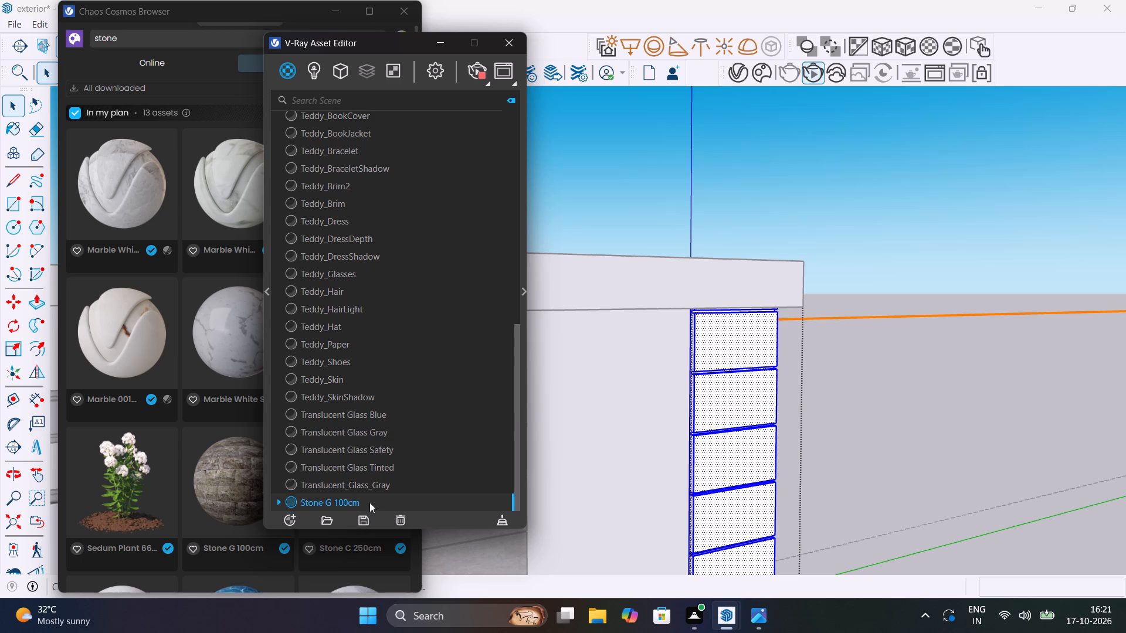
pyautogui.rightClick(369, 502)
pyautogui.click(437, 335)
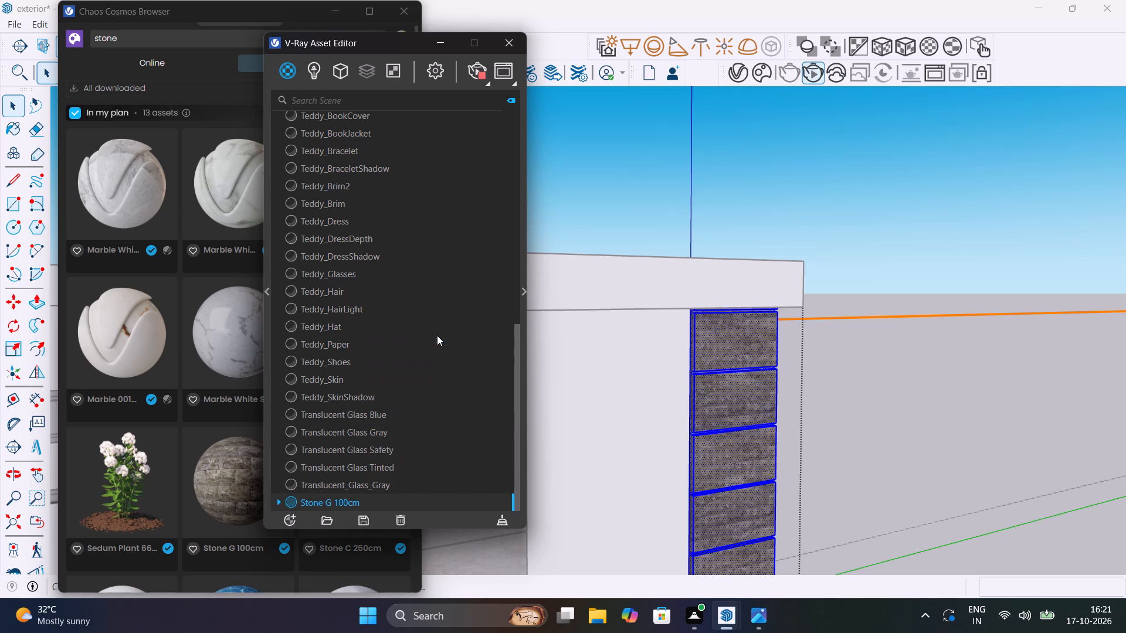
pyautogui.click(806, 207)
pyautogui.scroll(-6, 801, 240)
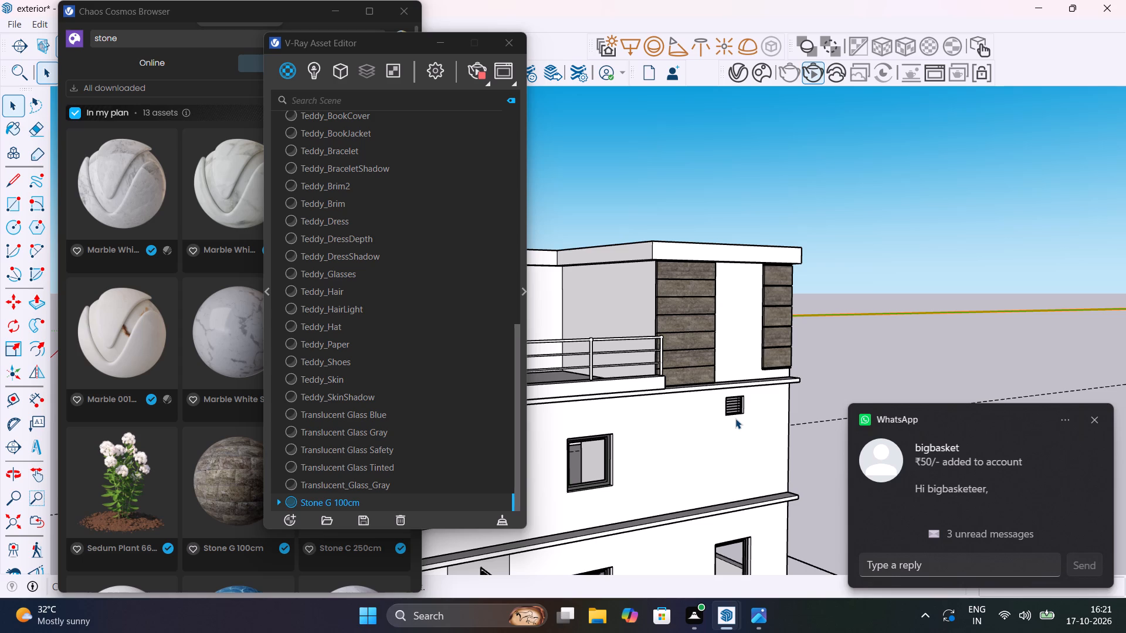
pyautogui.click(795, 197)
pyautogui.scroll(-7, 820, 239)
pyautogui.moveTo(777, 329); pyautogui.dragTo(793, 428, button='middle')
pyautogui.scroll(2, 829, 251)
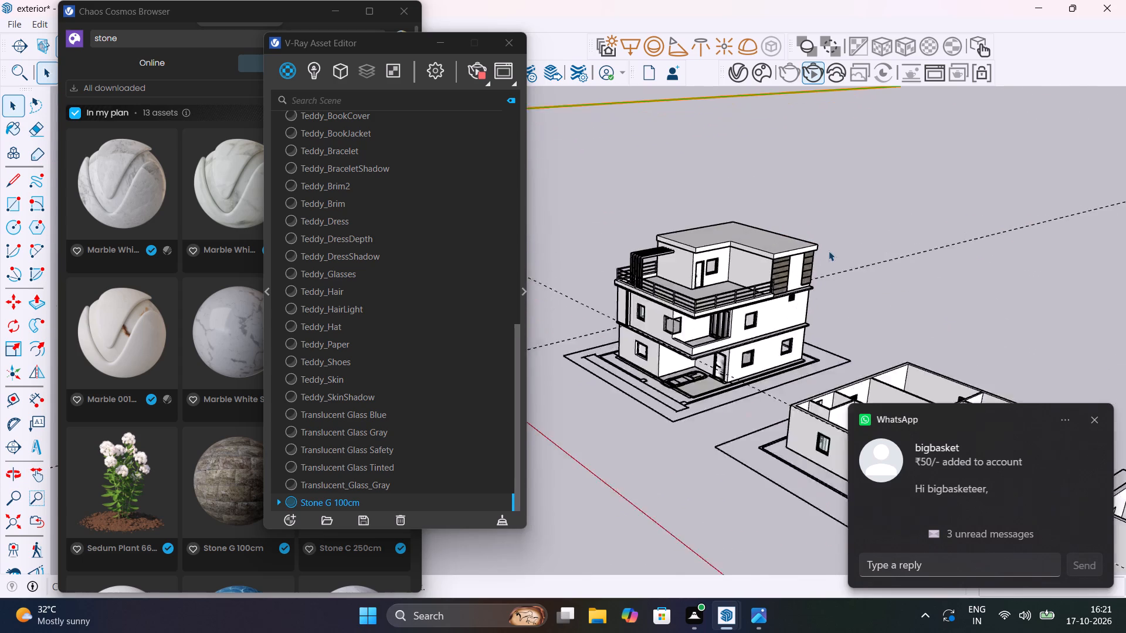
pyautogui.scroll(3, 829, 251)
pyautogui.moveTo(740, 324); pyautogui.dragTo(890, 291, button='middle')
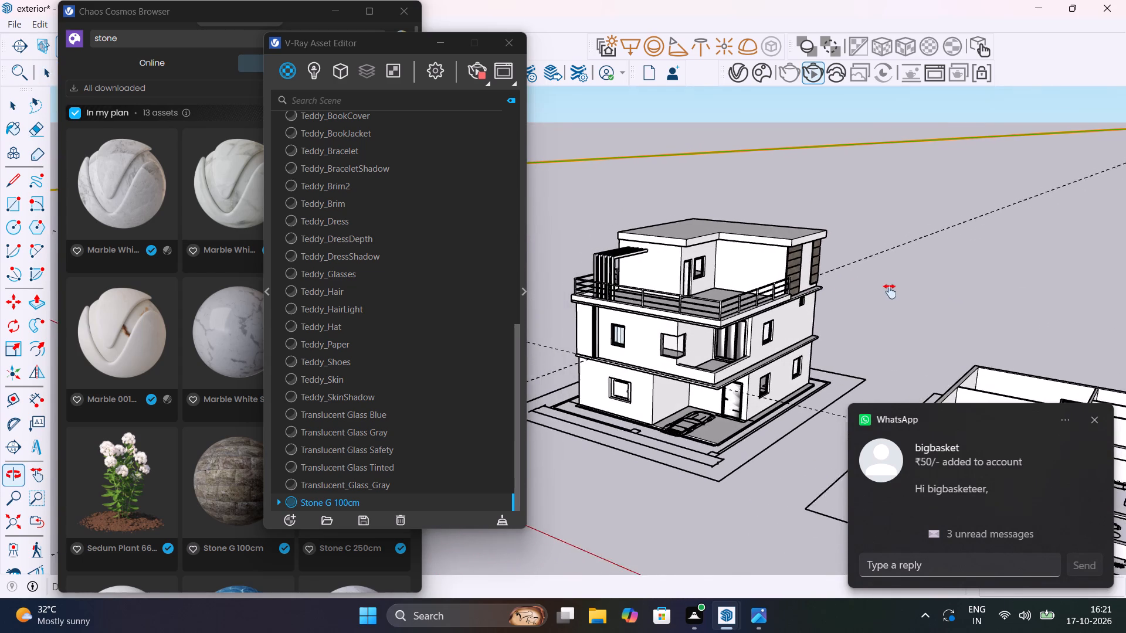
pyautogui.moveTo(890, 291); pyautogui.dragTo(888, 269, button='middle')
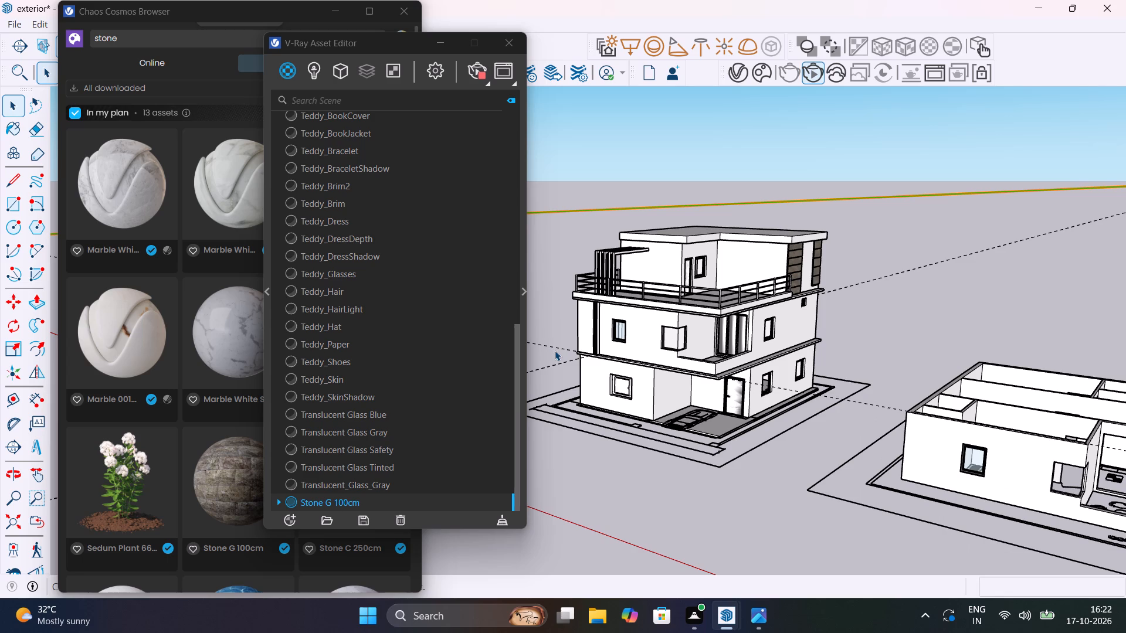
# Search the Chaos Cosmos library for brick and import the Bricks A03 100cm material.
pyautogui.moveTo(391, 43); pyautogui.dragTo(397, 72)
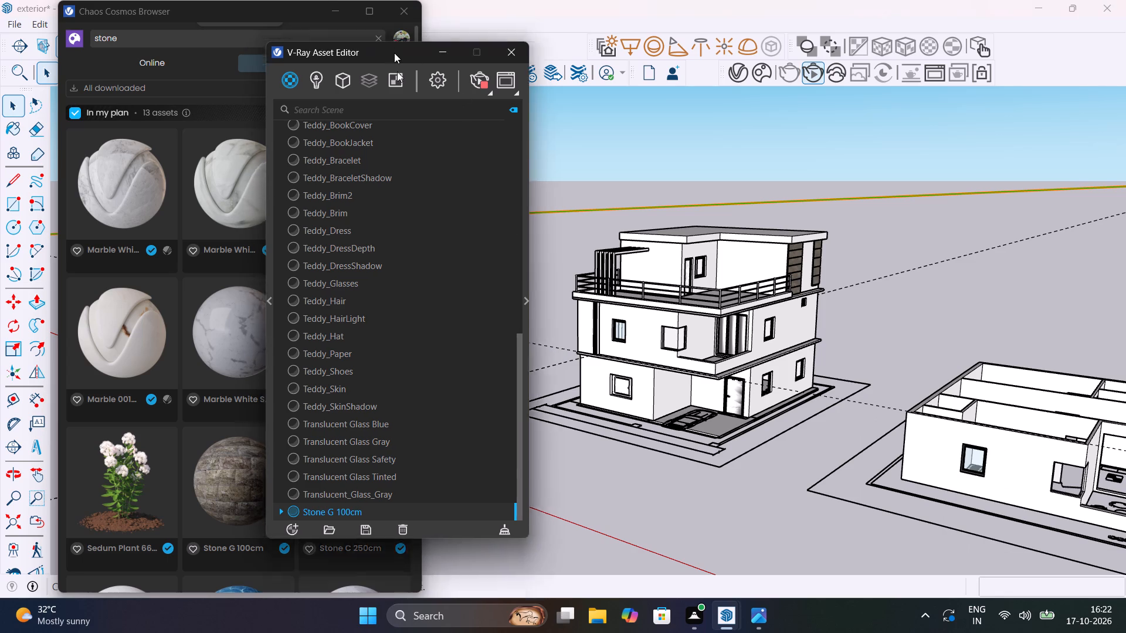
pyautogui.moveTo(397, 72); pyautogui.dragTo(545, 532)
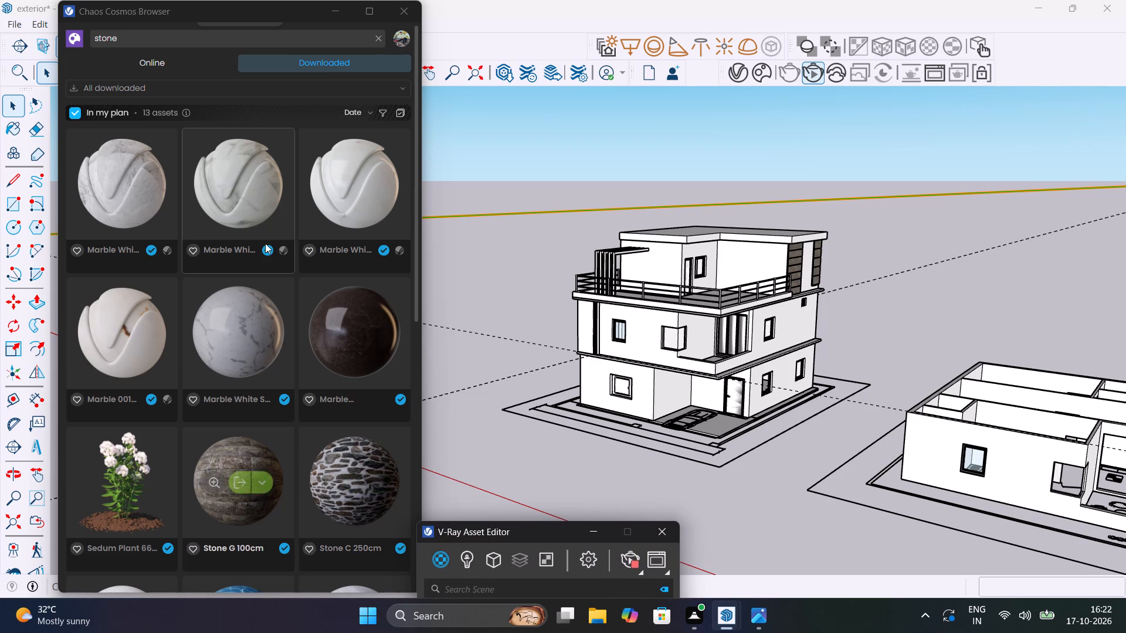
pyautogui.click(170, 57)
pyautogui.click(202, 42)
pyautogui.press('BackSpace')
pyautogui.press('BackSpace')
pyautogui.press('BackSpace')
pyautogui.press('BackSpace')
pyautogui.press('BackSpace')
pyautogui.press('BackSpace')
pyautogui.press('BackSpace')
pyautogui.press('BackSpace')
pyautogui.press('BackSpace')
pyautogui.press('BackSpace')
pyautogui.press('BackSpace')
pyautogui.press('BackSpace')
pyautogui.press('BackSpace')
pyautogui.press('BackSpace')
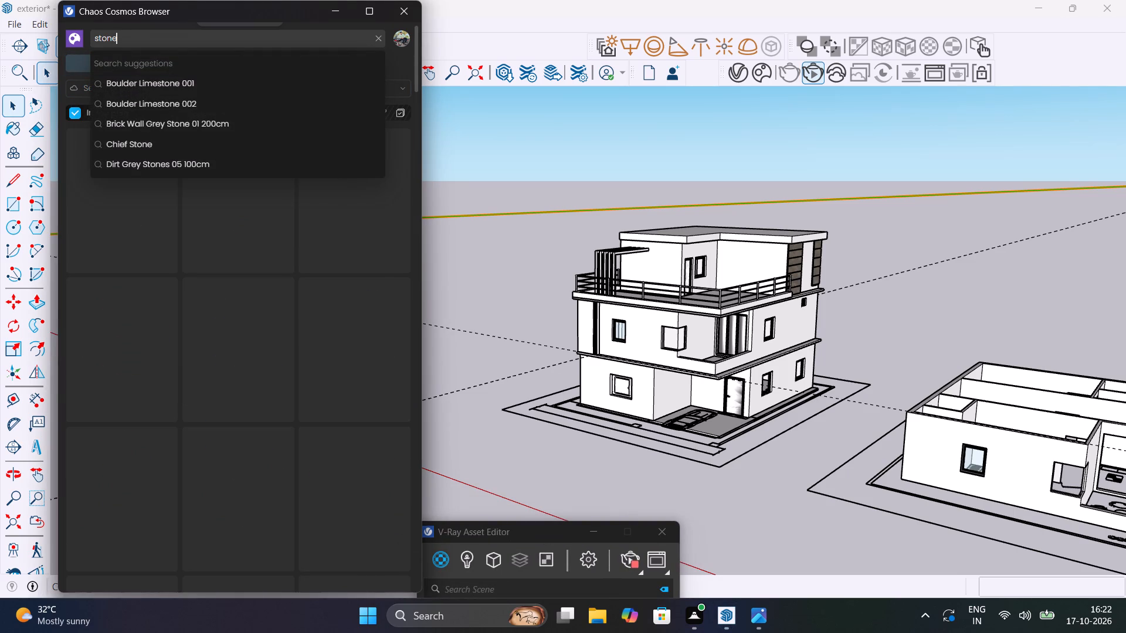
pyautogui.write('brick')
pyautogui.press('Return')
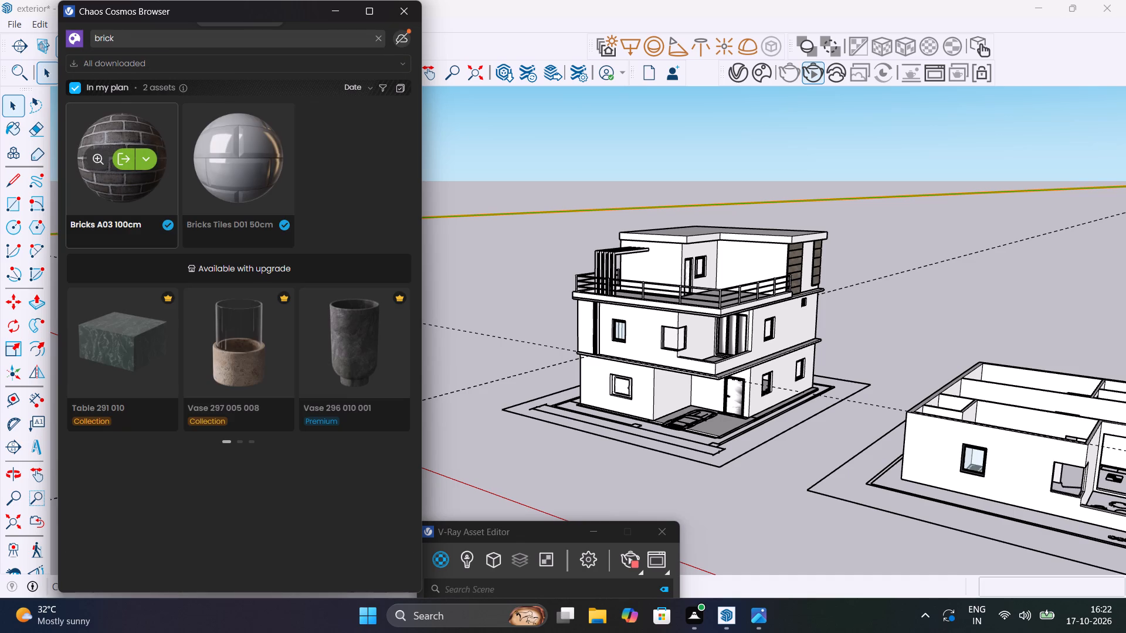
pyautogui.click(126, 155)
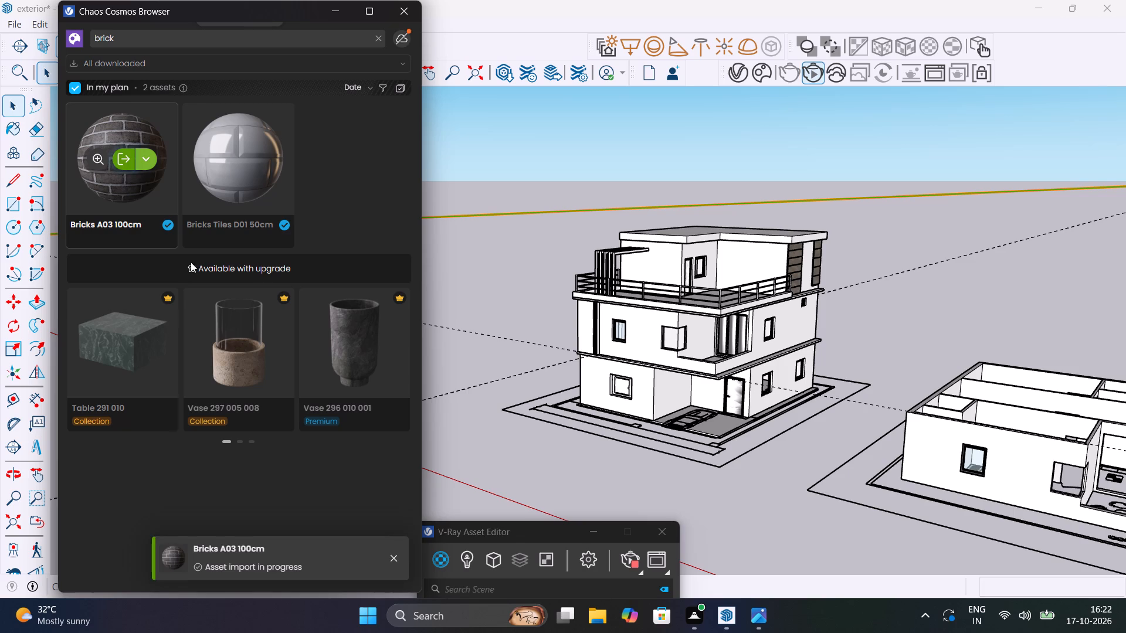
# Apply the Bricks A03 100cm material to the front and narrow side faces of the middle-storey corner panel beside the vertical strips.
pyautogui.moveTo(506, 536); pyautogui.dragTo(241, 164)
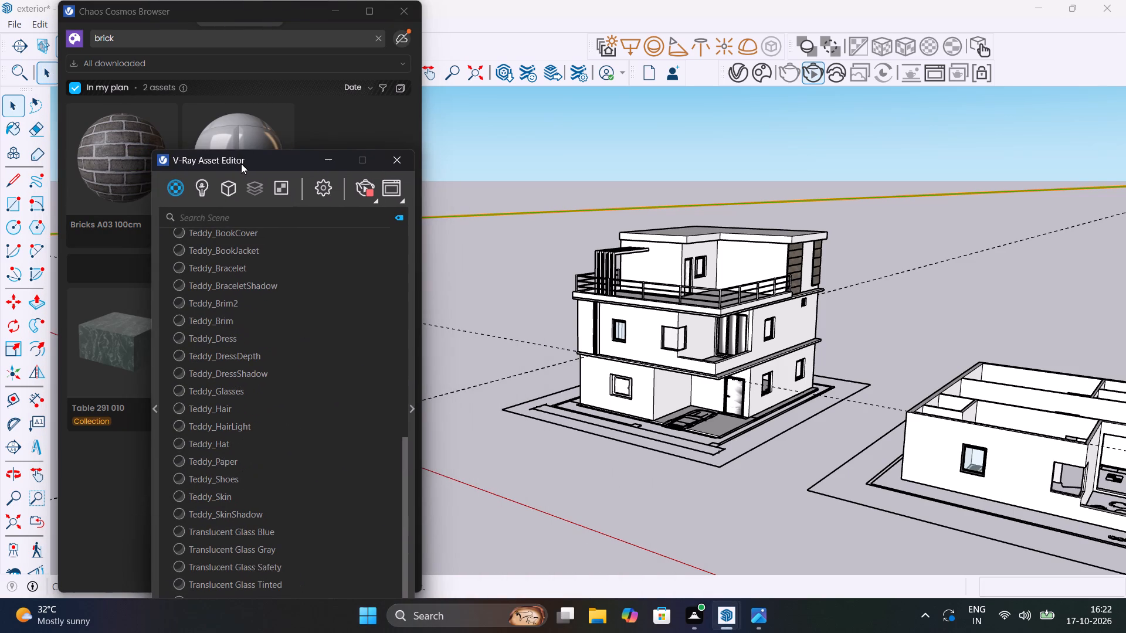
pyautogui.moveTo(241, 164); pyautogui.dragTo(241, 163)
pyautogui.scroll(-7, 245, 362)
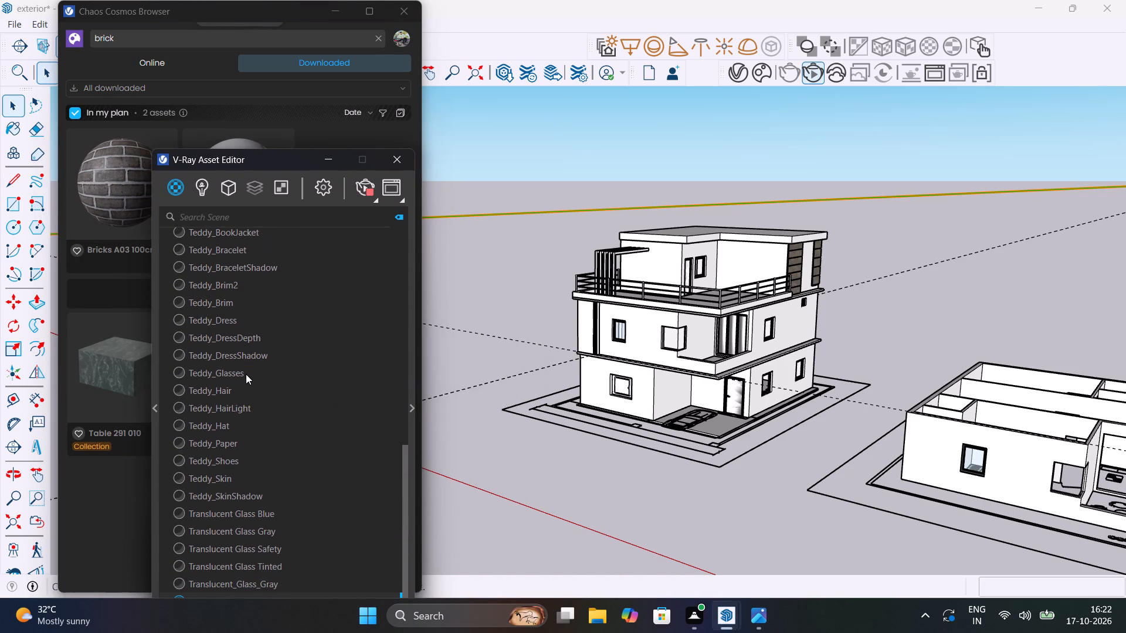
pyautogui.scroll(-9, 246, 374)
pyautogui.moveTo(271, 151); pyautogui.dragTo(233, 28)
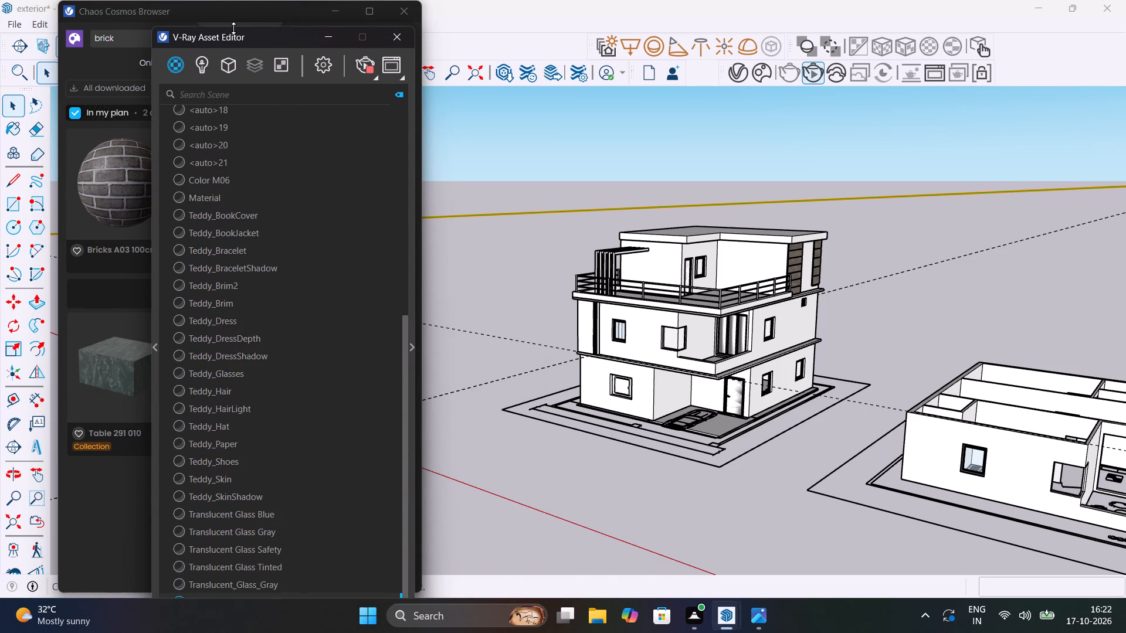
pyautogui.moveTo(233, 28); pyautogui.dragTo(230, 112)
pyautogui.moveTo(254, 122); pyautogui.dragTo(207, 38)
pyautogui.scroll(8, 577, 324)
pyautogui.moveTo(596, 342); pyautogui.dragTo(768, 373, button='middle')
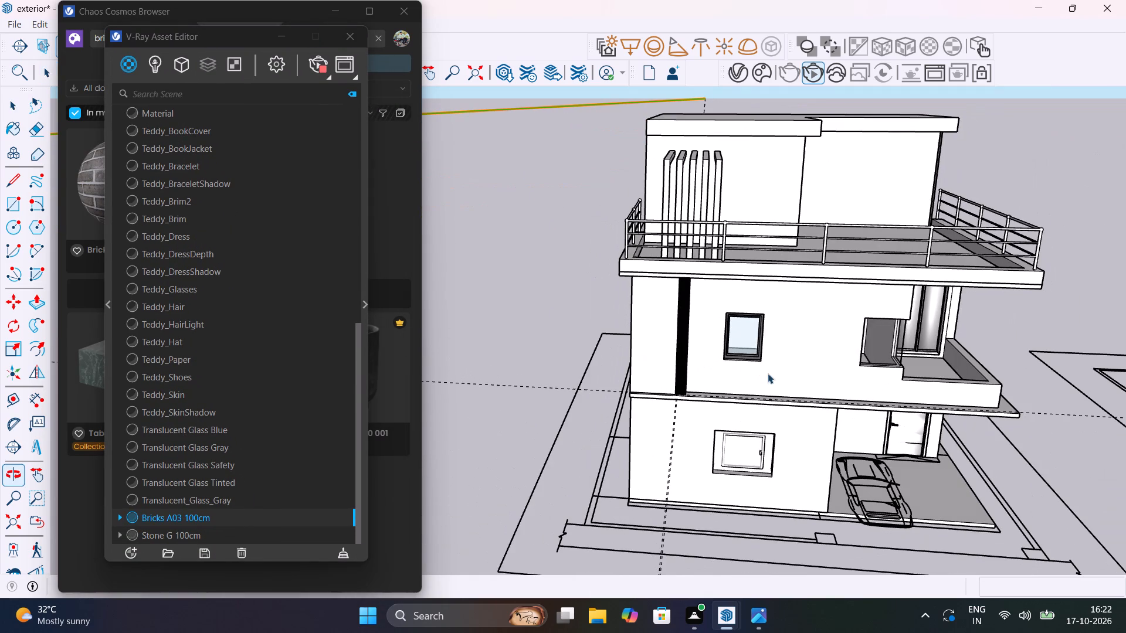
pyautogui.scroll(7, 681, 354)
pyautogui.moveTo(666, 355); pyautogui.dragTo(831, 376, button='middle')
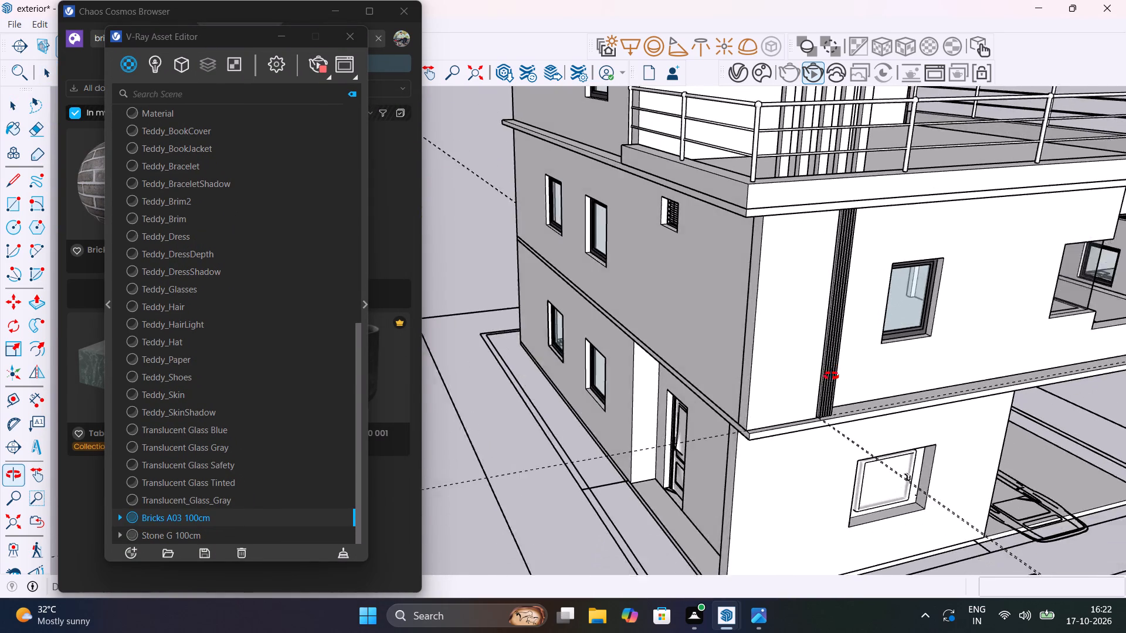
pyautogui.moveTo(831, 376); pyautogui.dragTo(857, 376, button='middle')
pyautogui.scroll(2, 781, 264)
pyautogui.click(827, 272)
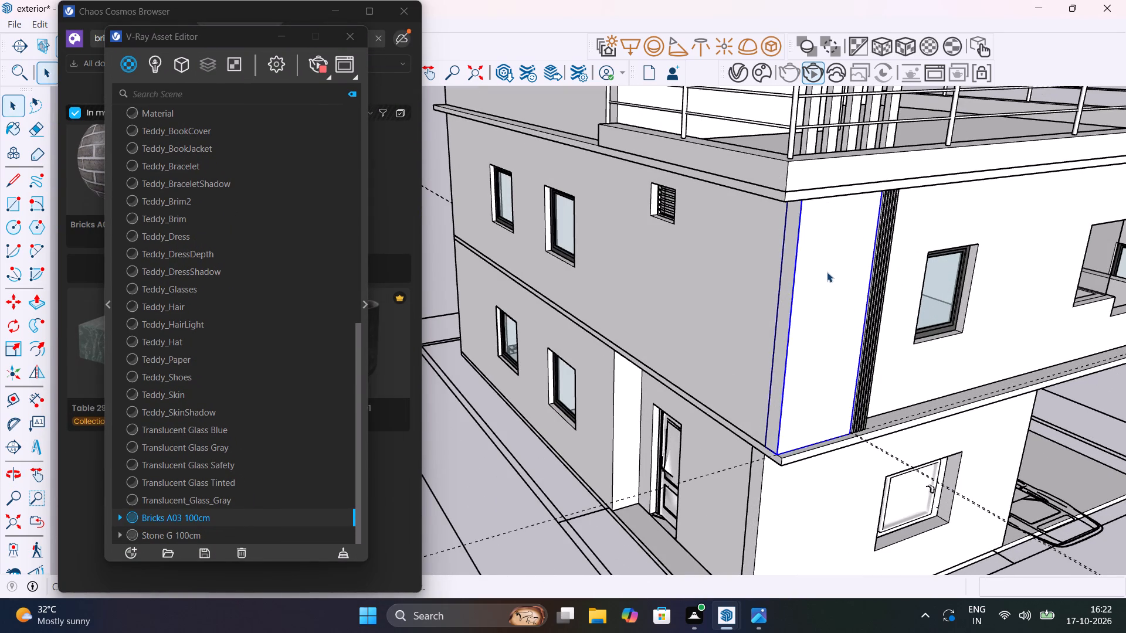
pyautogui.doubleClick(827, 272)
pyautogui.click(827, 272)
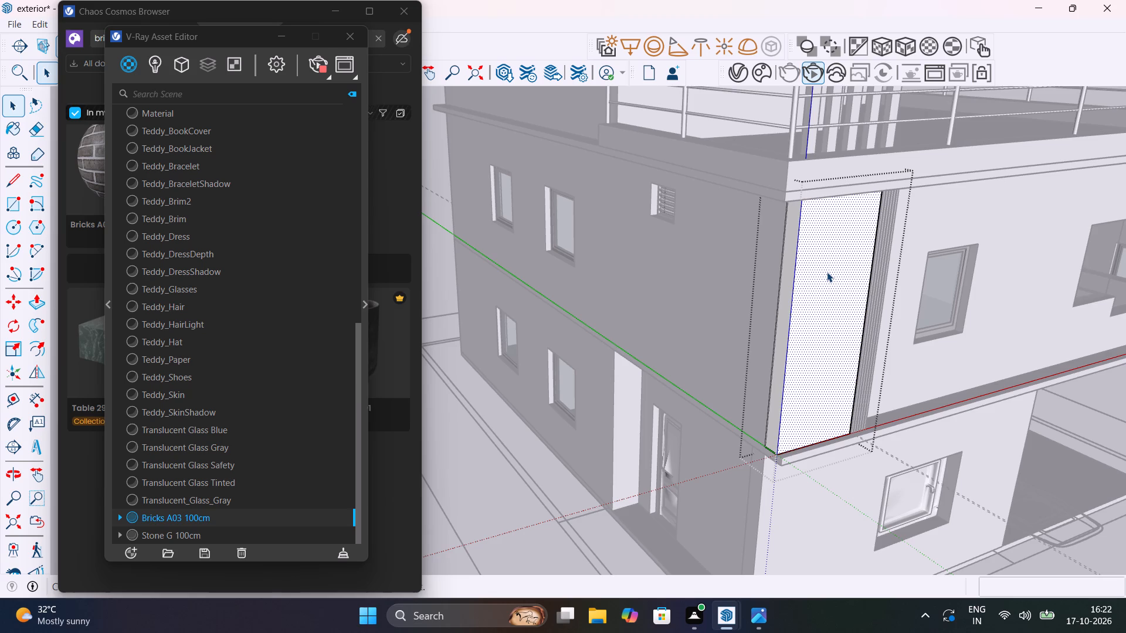
pyautogui.scroll(5, 802, 301)
pyautogui.keyDown('shift'); pyautogui.click(777, 332); pyautogui.keyUp('shift')
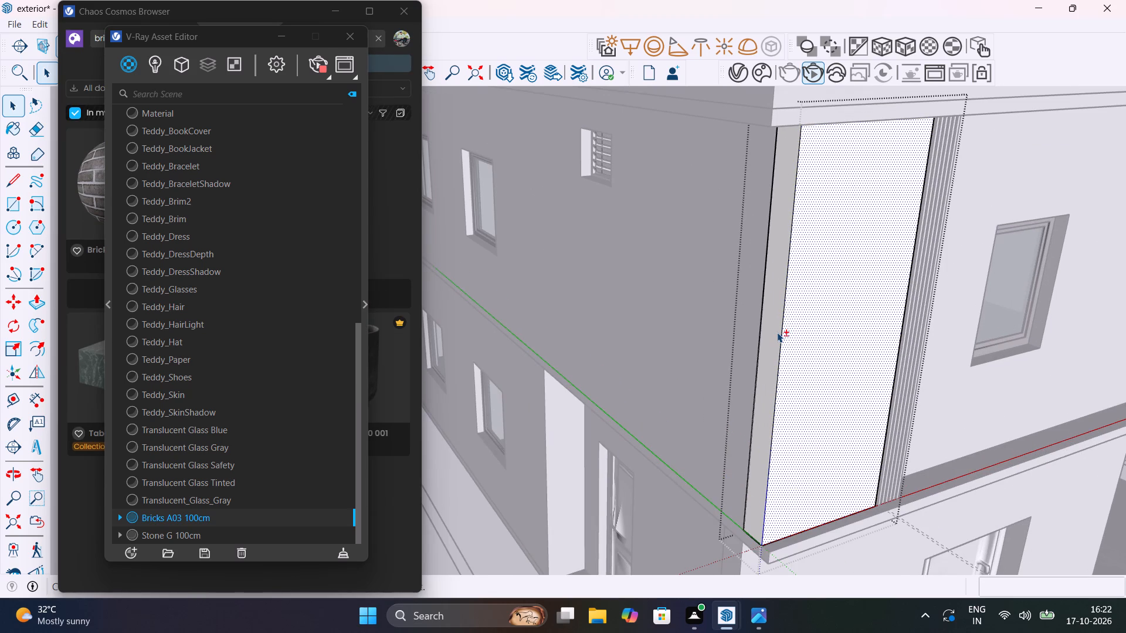
pyautogui.rightClick(270, 523)
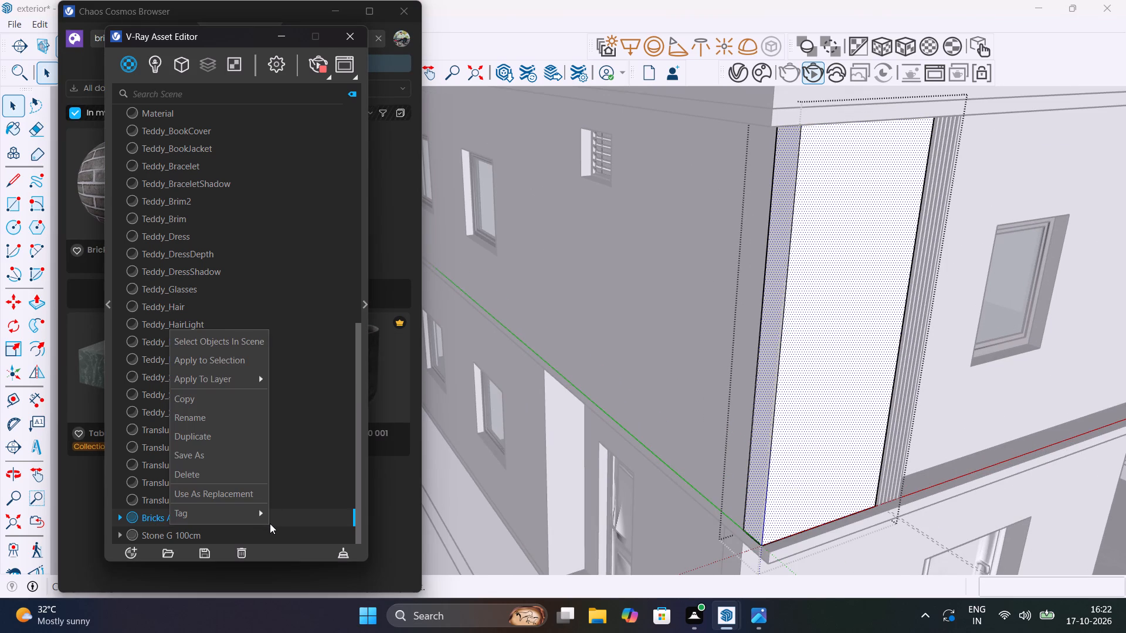
pyautogui.click(243, 363)
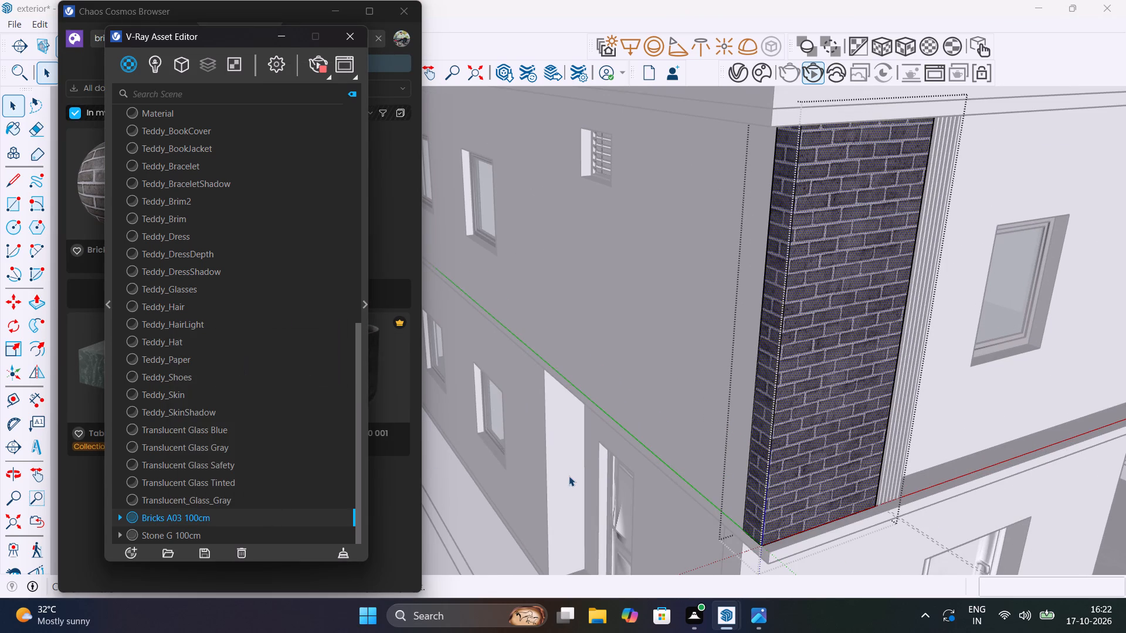
# Try the fit tri-planar projection on the brick faces, switch to the world projection, then exit the group and clear the selection.
pyautogui.scroll(-6, 569, 475)
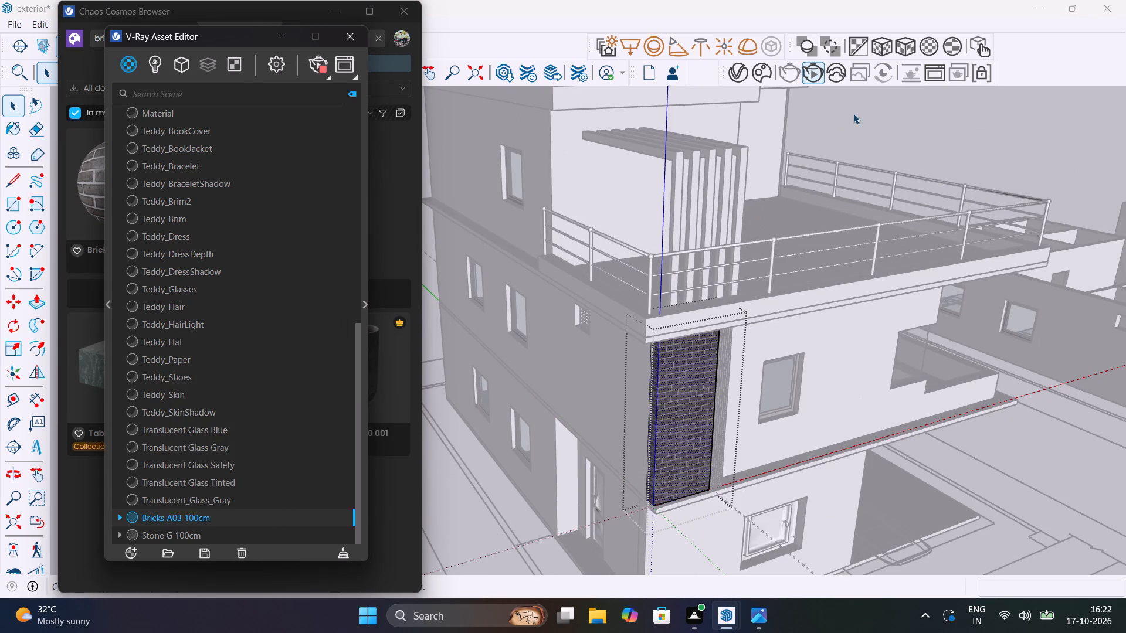
pyautogui.click(900, 49)
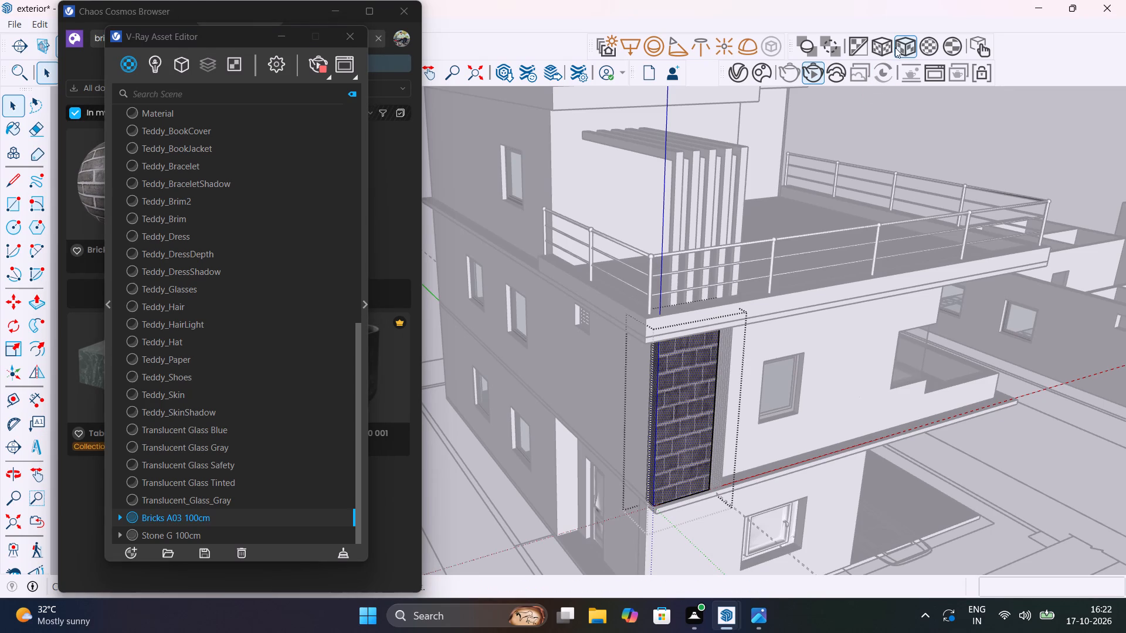
pyautogui.click(886, 47)
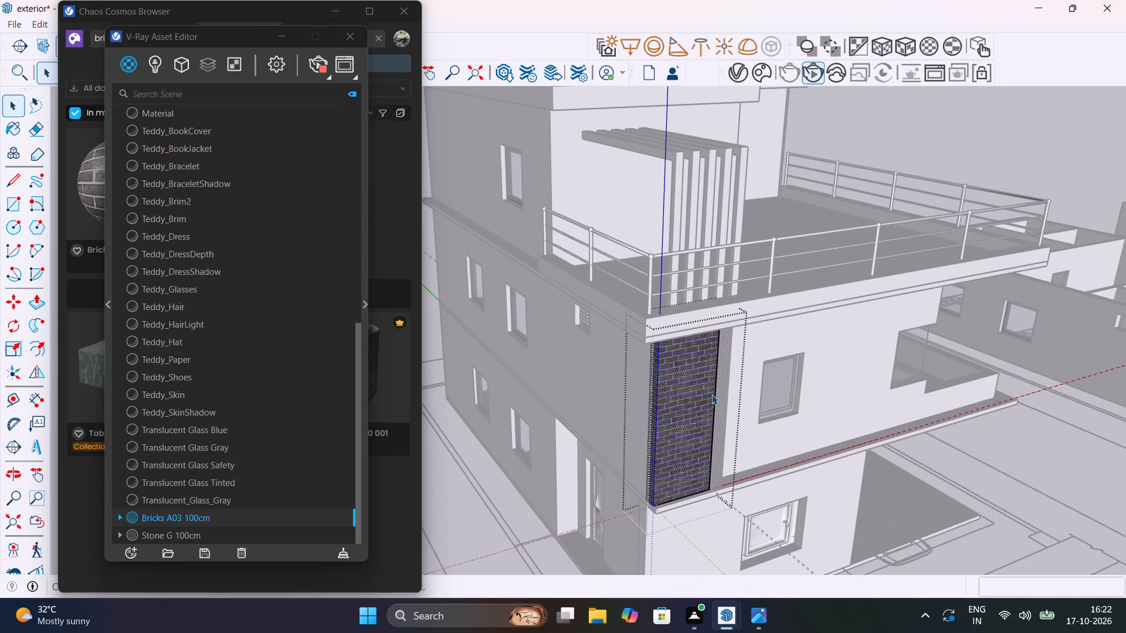
pyautogui.scroll(-5, 712, 394)
pyautogui.press('space')
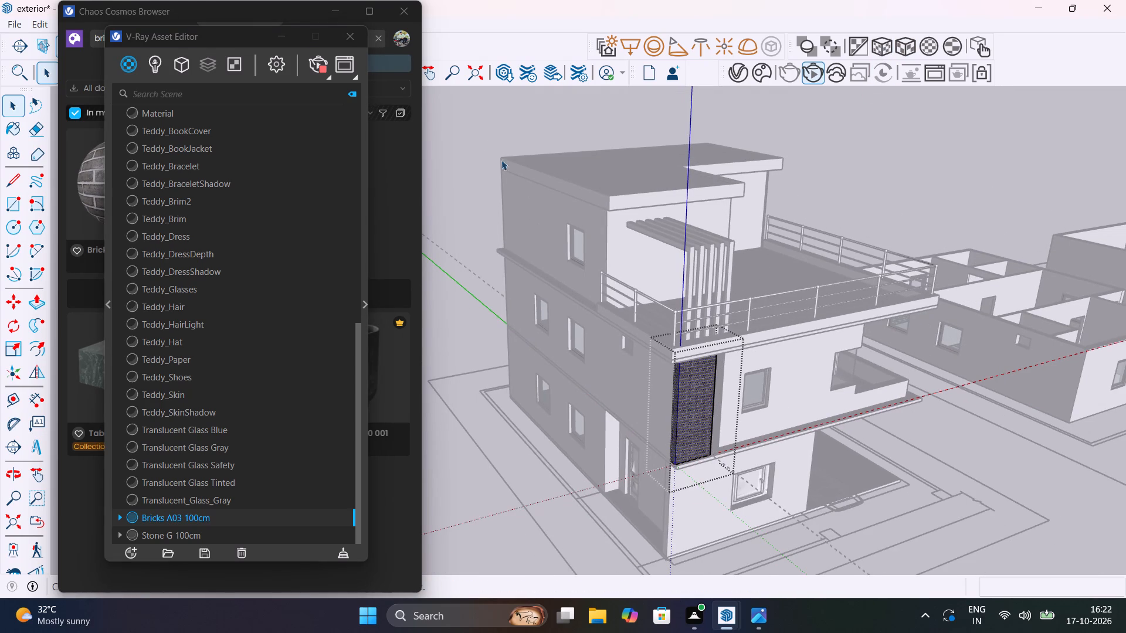
pyautogui.click(483, 137)
# Open the first narrow vertical strip beside the brick corner panel for editing.
pyautogui.scroll(10, 711, 391)
pyautogui.moveTo(721, 392); pyautogui.dragTo(721, 392, button='middle')
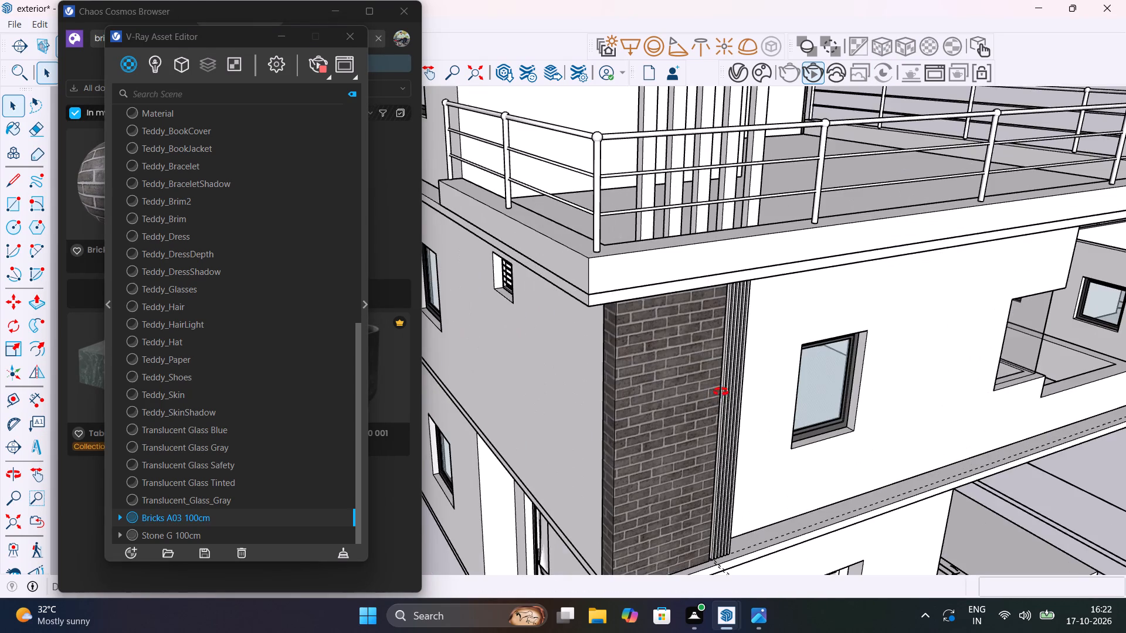
pyautogui.moveTo(721, 392); pyautogui.dragTo(657, 365, button='middle')
pyautogui.scroll(8, 703, 284)
pyautogui.scroll(5, 641, 260)
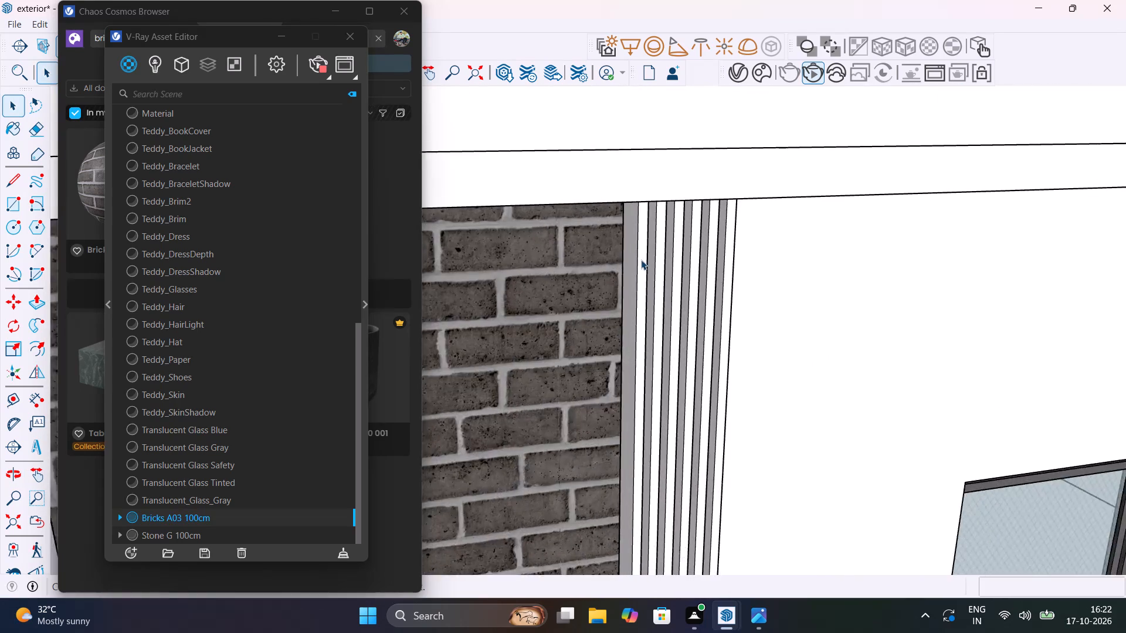
pyautogui.scroll(3, 641, 260)
pyautogui.doubleClick(641, 260)
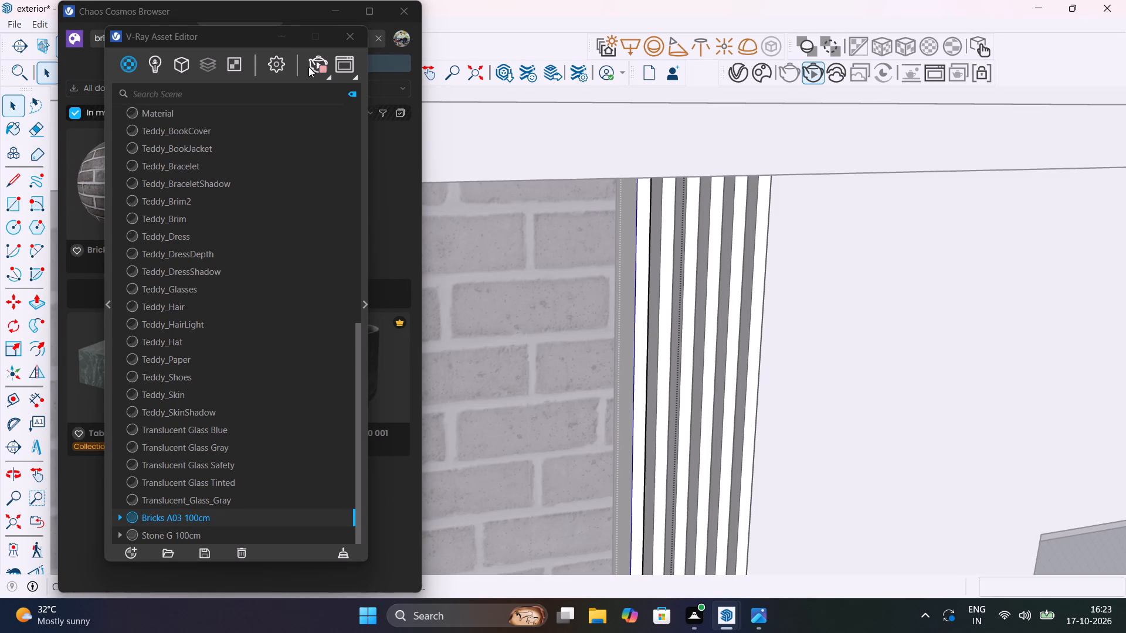
# Search the downloaded Cosmos assets for wood.
pyautogui.moveTo(242, 40); pyautogui.dragTo(286, 454)
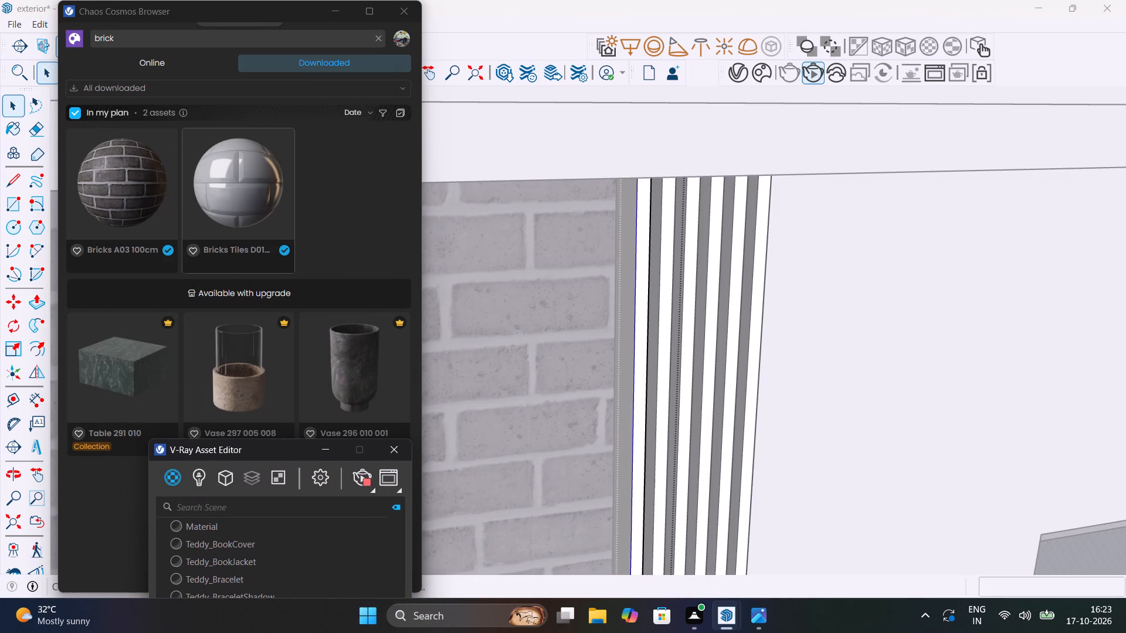
pyautogui.click(382, 38)
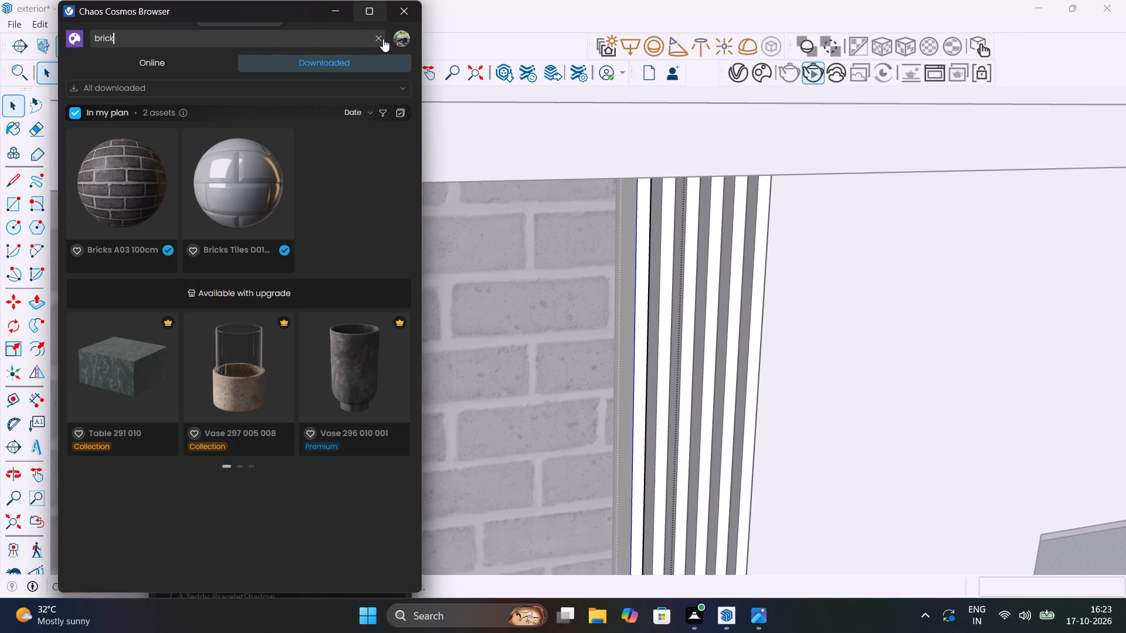
pyautogui.press('BackSpace')
pyautogui.press('BackSpace')
pyautogui.press('BackSpace')
pyautogui.press('BackSpace')
pyautogui.press('BackSpace')
pyautogui.press('BackSpace')
pyautogui.press('BackSpace')
pyautogui.press('BackSpace')
pyautogui.press('BackSpace')
pyautogui.press('BackSpace')
pyautogui.press('BackSpace')
pyautogui.press('BackSpace')
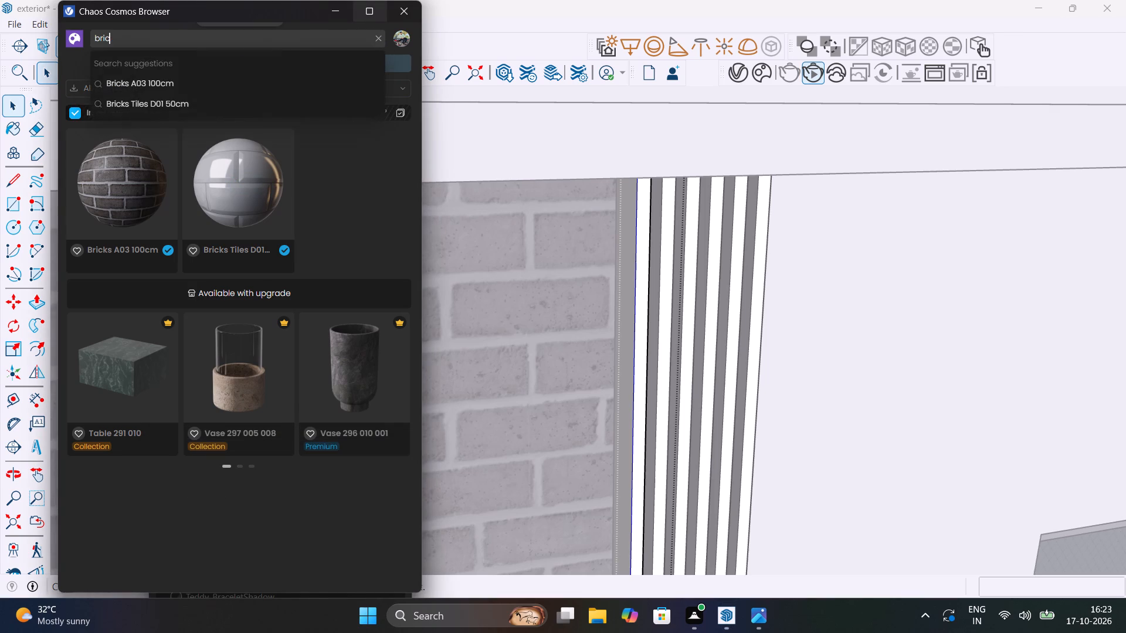
pyautogui.write('wood')
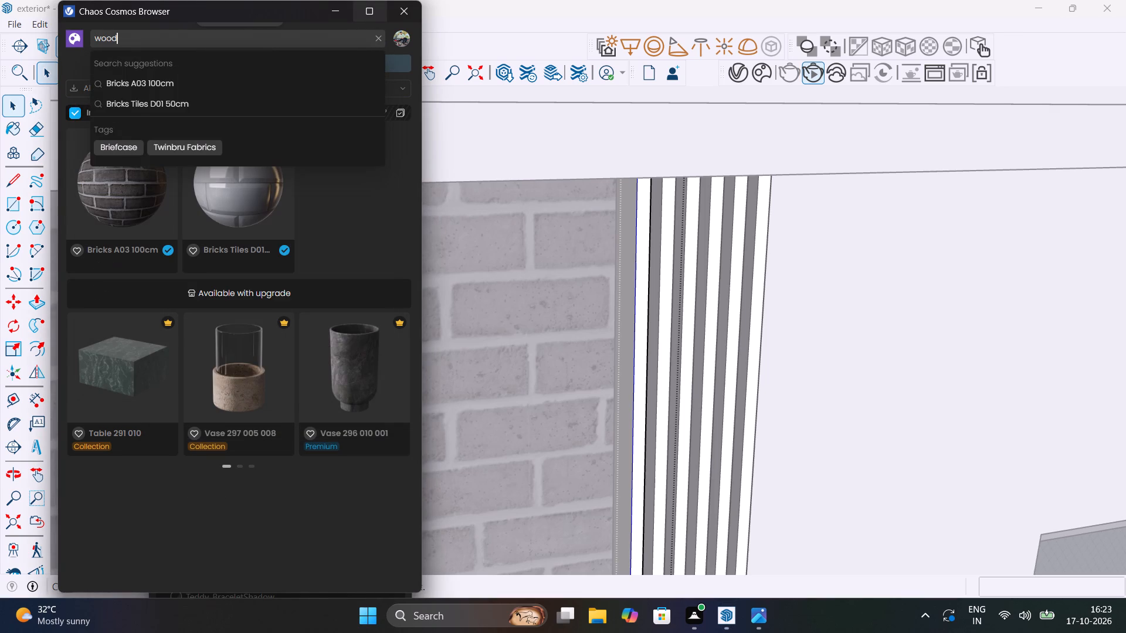
pyautogui.press('Return')
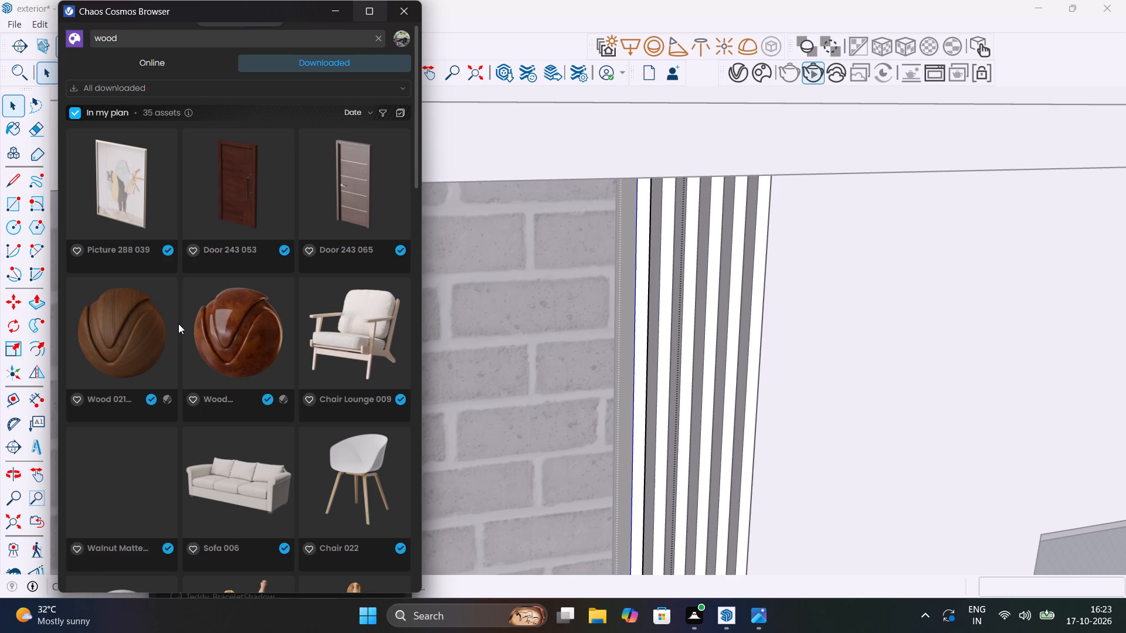
# Examine the downloaded wood assets for a material suited to the vertical strips.
pyautogui.scroll(-3, 184, 336)
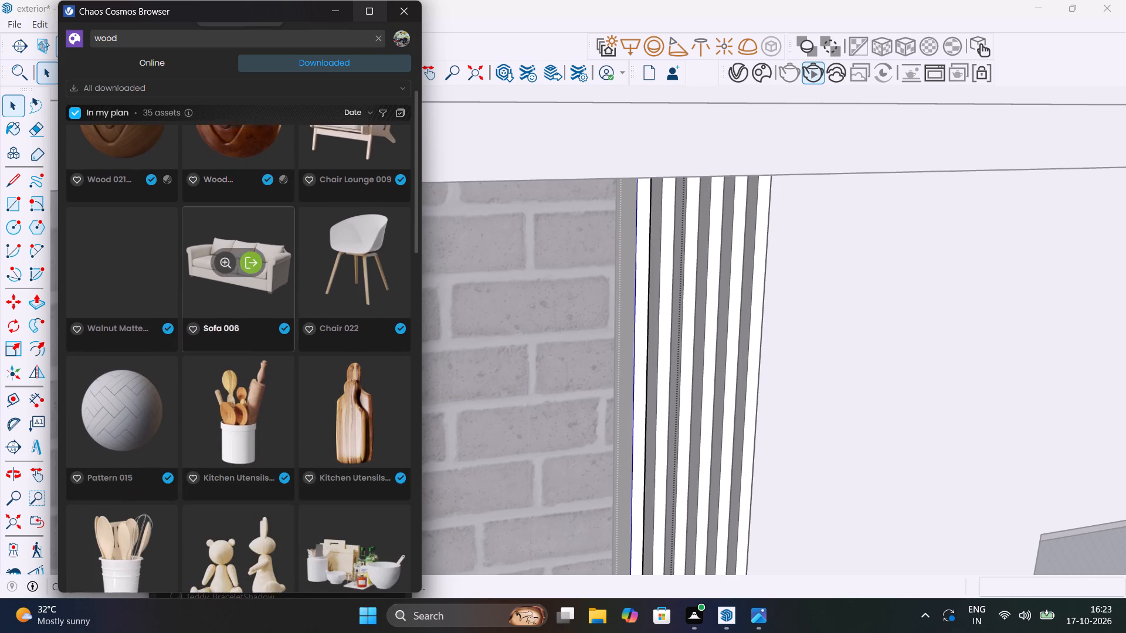
pyautogui.scroll(-9, 184, 336)
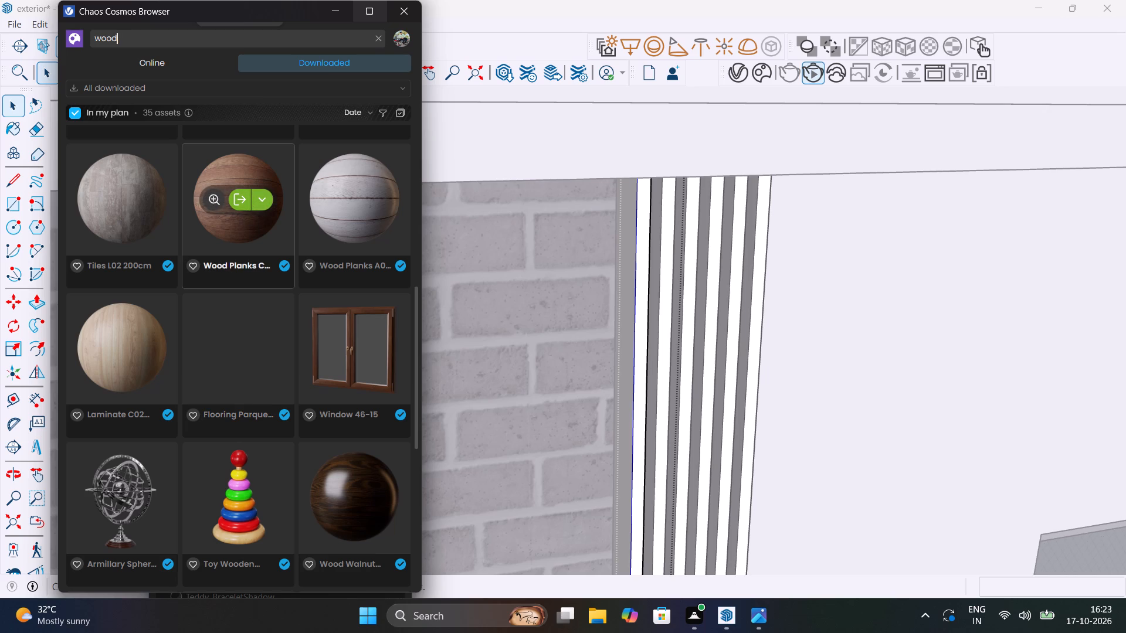
pyautogui.scroll(-3, 247, 281)
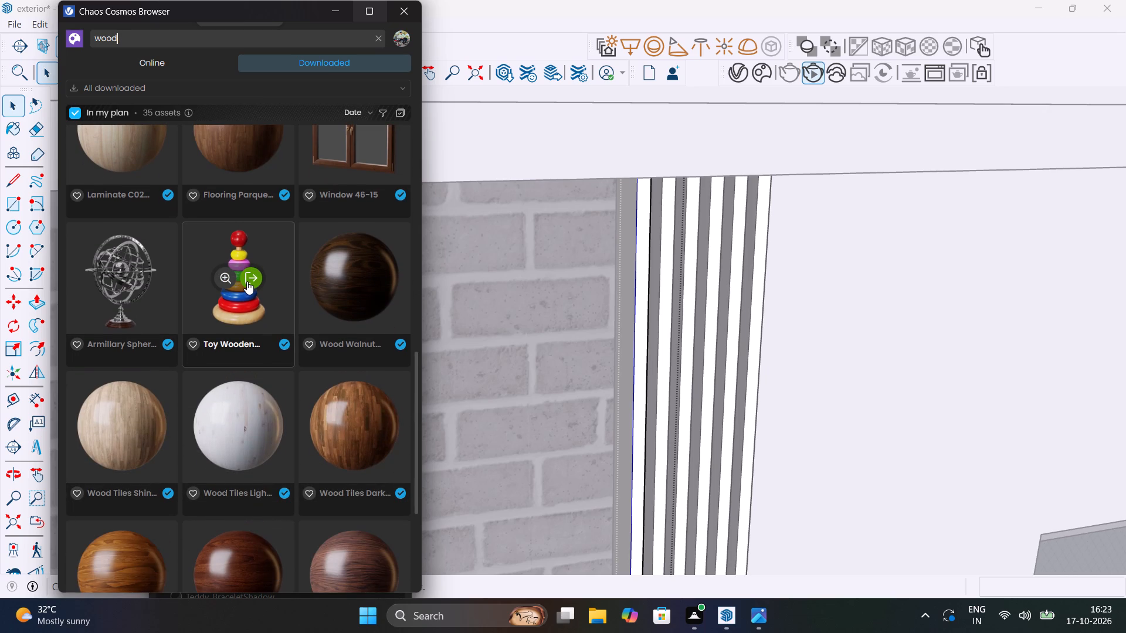
pyautogui.scroll(-5, 247, 281)
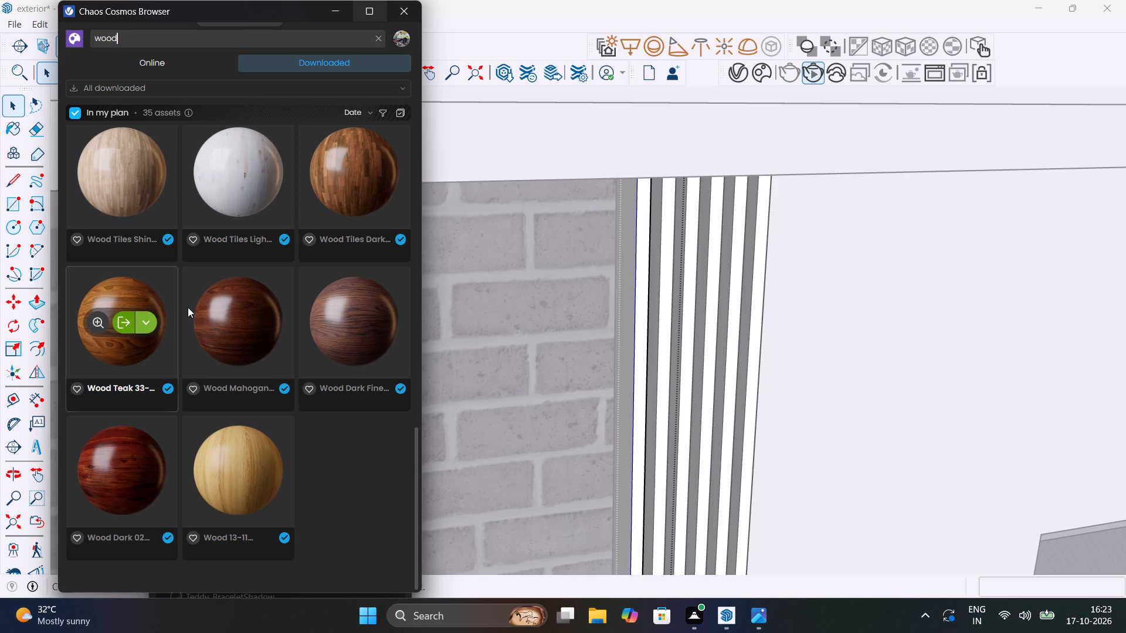
pyautogui.scroll(-1, 263, 305)
pyautogui.scroll(2, 283, 353)
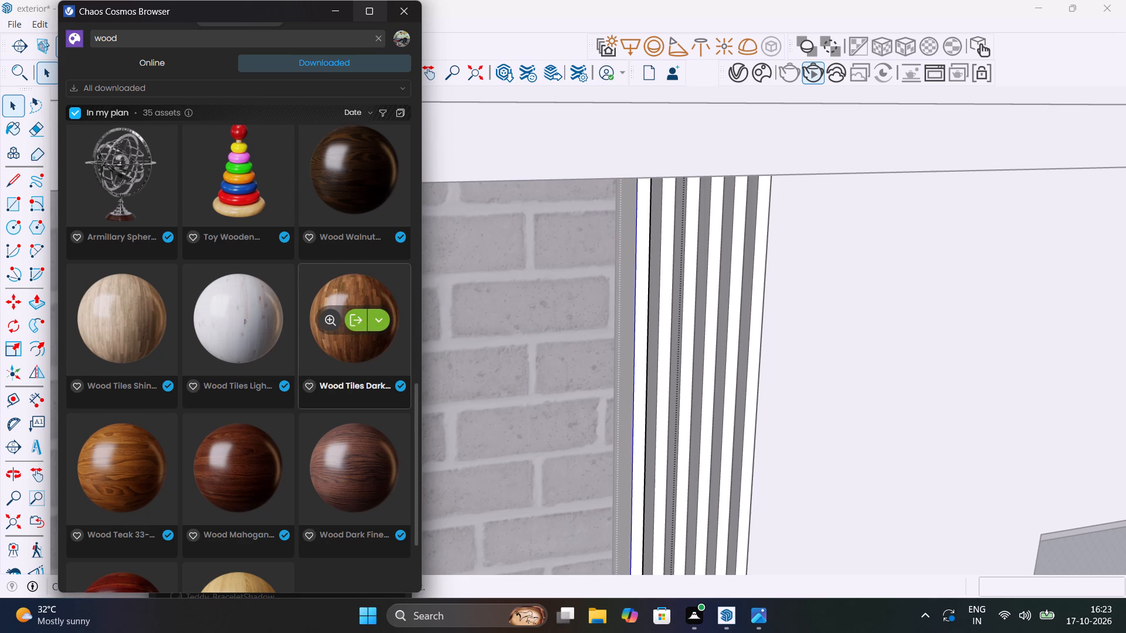
pyautogui.scroll(-3, 359, 353)
pyautogui.scroll(4, 357, 351)
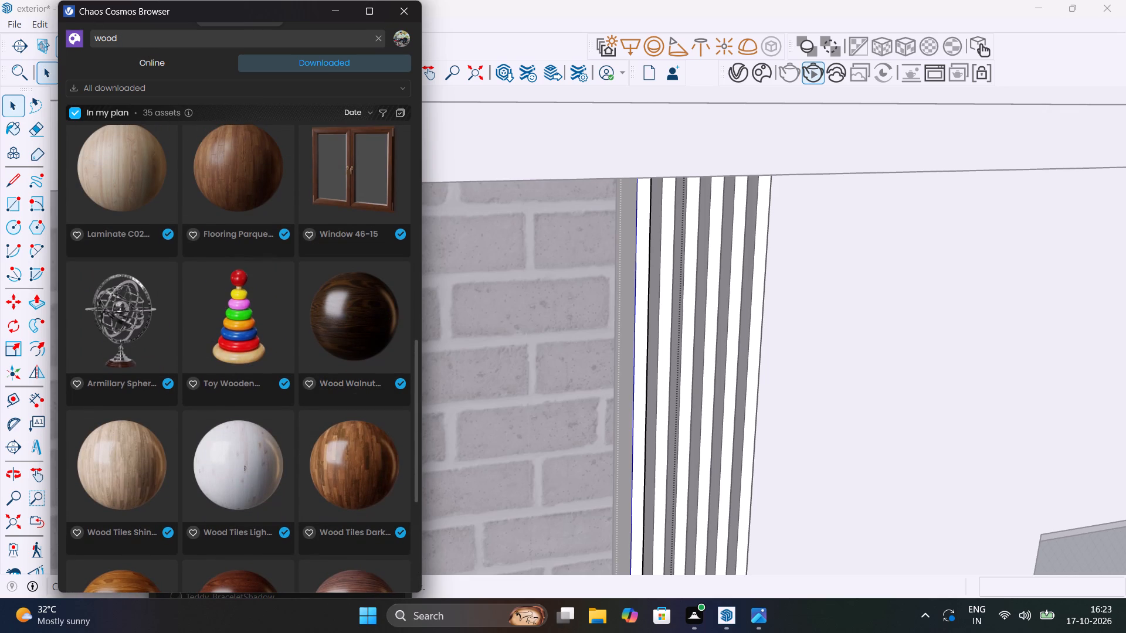
# Search the online Cosmos library for fluted panel and examine the available assets.
pyautogui.click(147, 63)
pyautogui.click(145, 40)
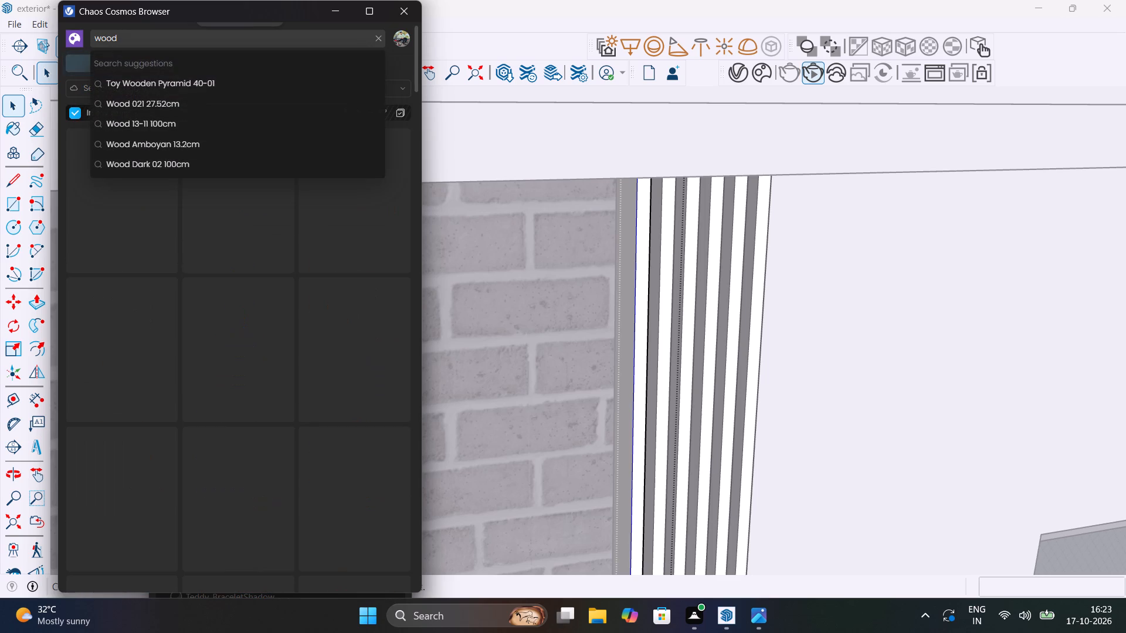
pyautogui.press('BackSpace')
pyautogui.press('BackSpace')
pyautogui.press('BackSpace')
pyautogui.press('BackSpace')
pyautogui.press('BackSpace')
pyautogui.press('BackSpace')
pyautogui.press('BackSpace')
pyautogui.press('BackSpace')
pyautogui.press('BackSpace')
pyautogui.press('BackSpace')
pyautogui.press('BackSpace')
pyautogui.press('BackSpace')
pyautogui.press('BackSpace')
pyautogui.press('BackSpace')
pyautogui.press('BackSpace')
pyautogui.press('BackSpace')
pyautogui.press('BackSpace')
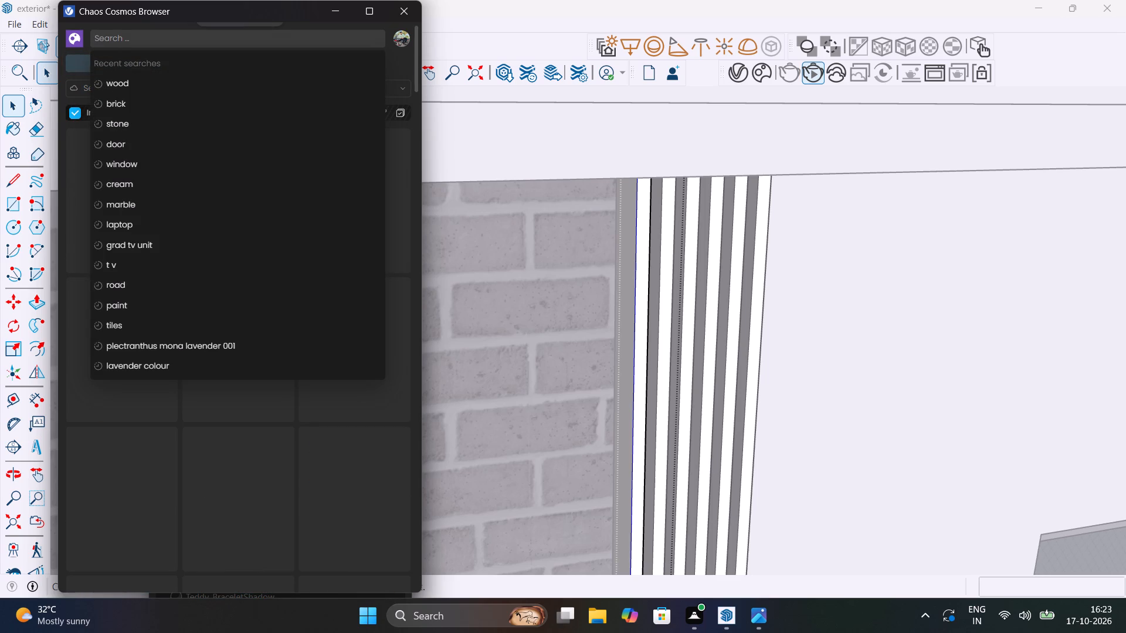
pyautogui.press('f')
pyautogui.press('l')
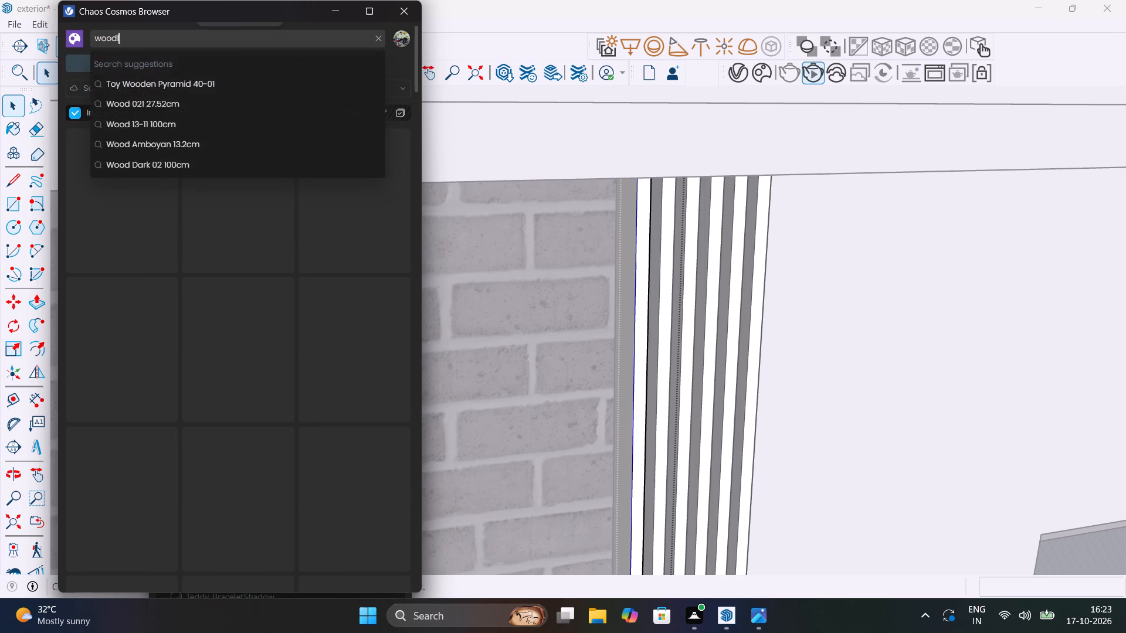
pyautogui.press('BackSpace')
pyautogui.press('BackSpace')
pyautogui.press('BackSpace')
pyautogui.press('BackSpace')
pyautogui.press('BackSpace')
pyautogui.press('BackSpace')
pyautogui.press('BackSpace')
pyautogui.press('BackSpace')
pyautogui.press('BackSpace')
pyautogui.press('BackSpace')
pyautogui.press('BackSpace')
pyautogui.press('BackSpace')
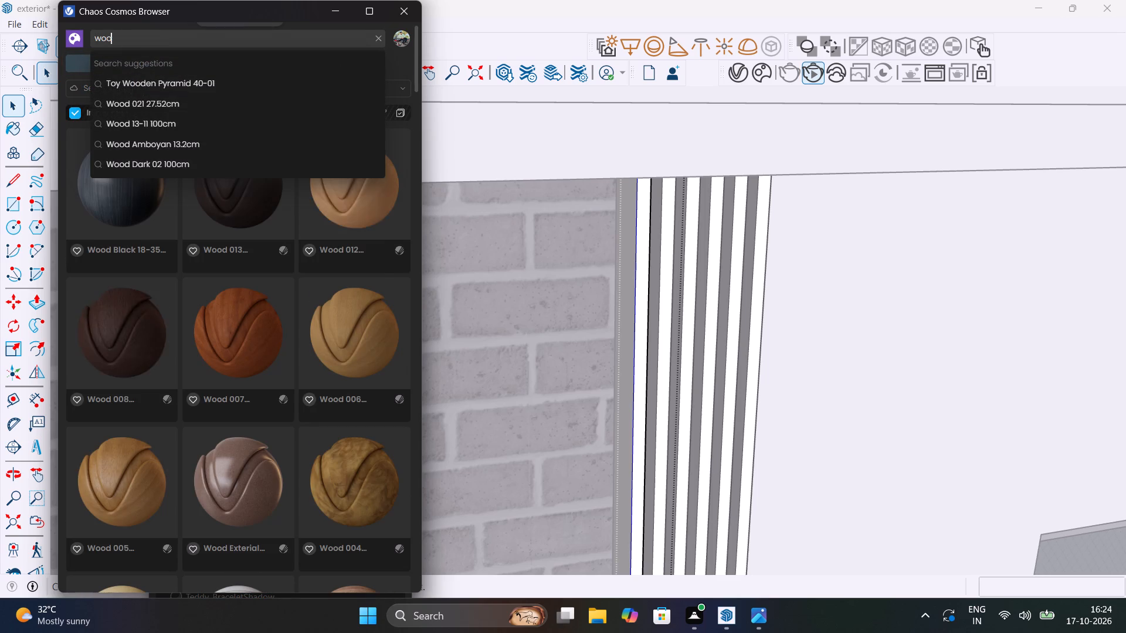
pyautogui.write('flut')
pyautogui.write('ed')
pyautogui.press('space')
pyautogui.write('panel')
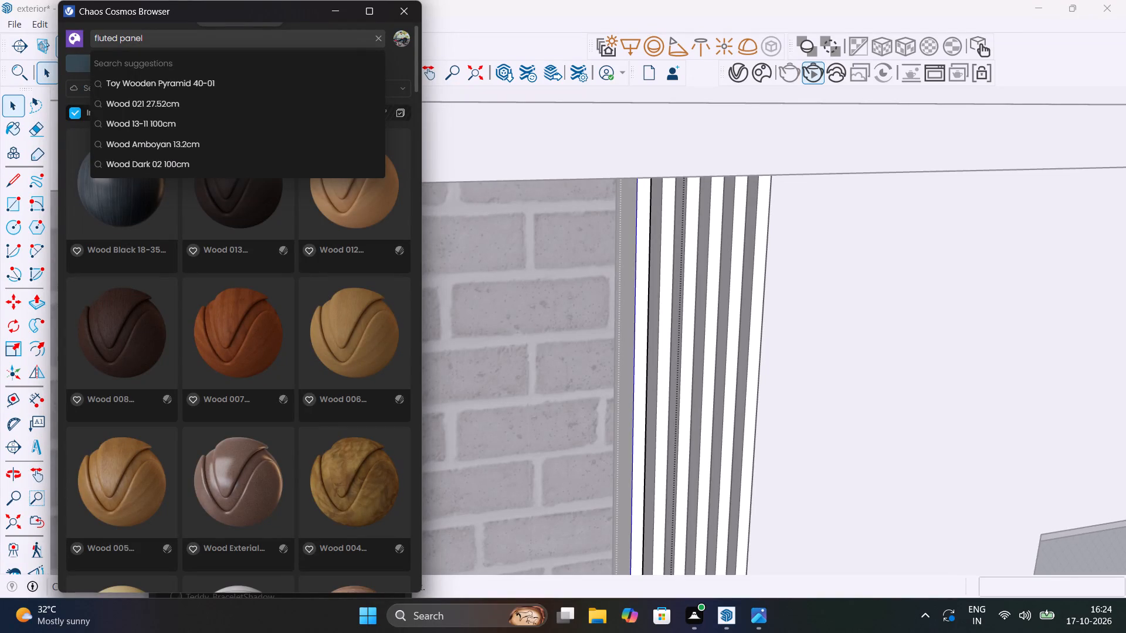
pyautogui.press('Return')
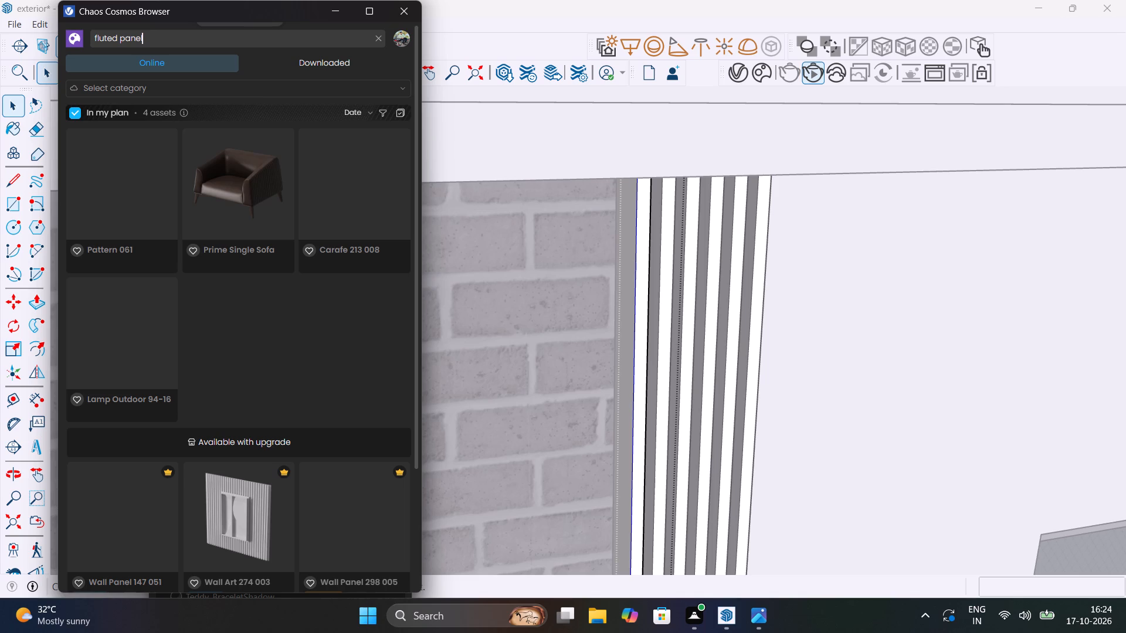
pyautogui.scroll(-3, 154, 363)
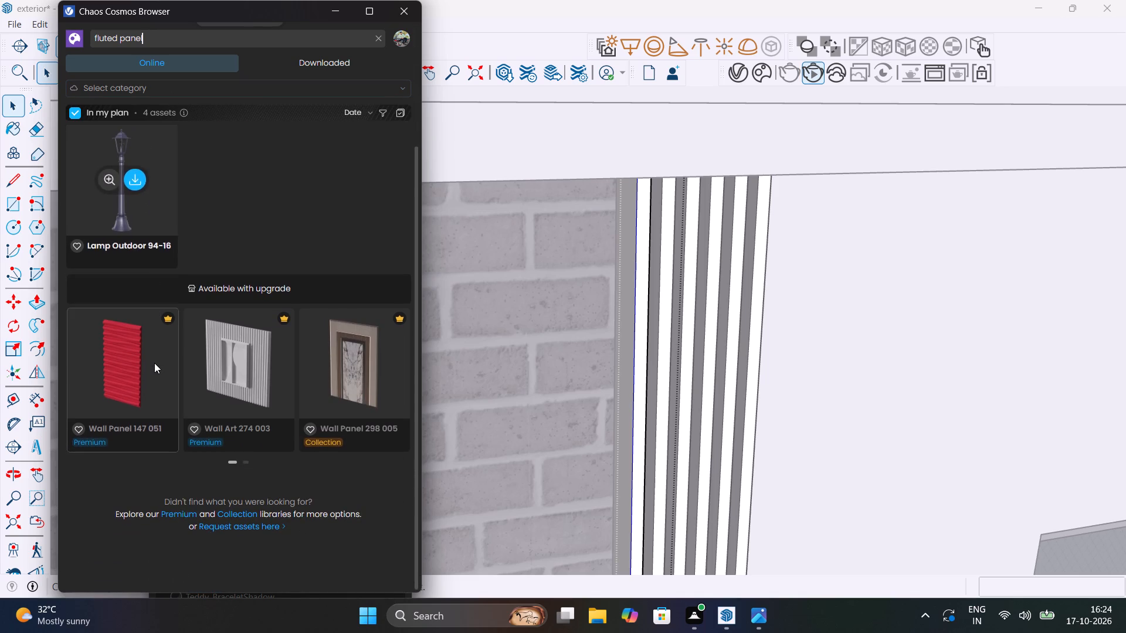
pyautogui.scroll(-1, 154, 363)
pyautogui.scroll(6, 154, 363)
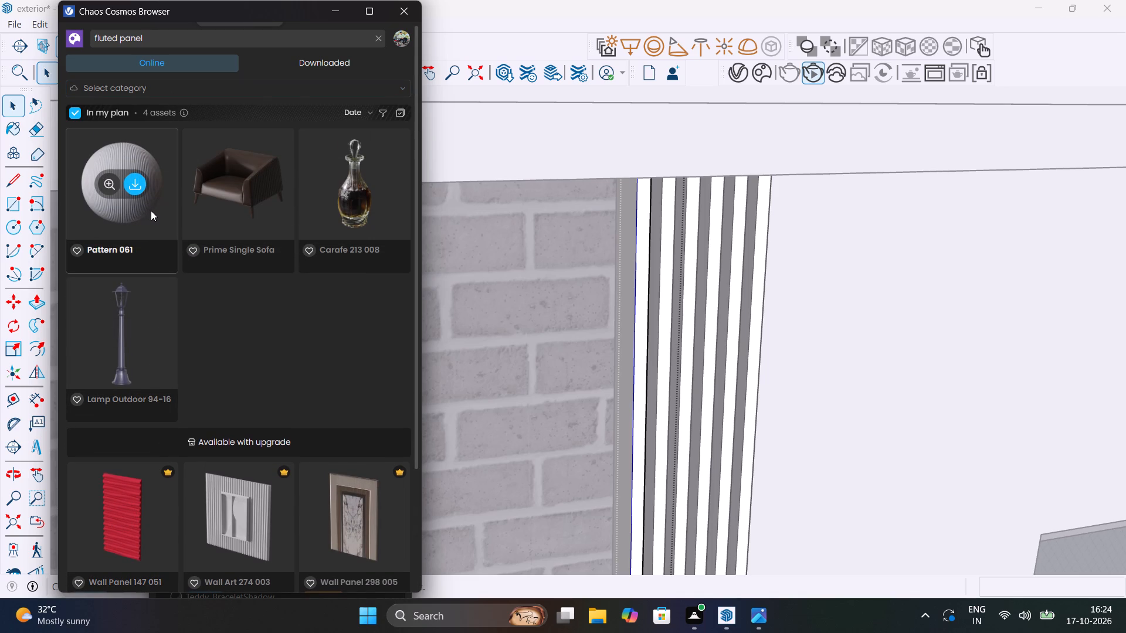
# Search the online Cosmos library for wood.
pyautogui.click(188, 40)
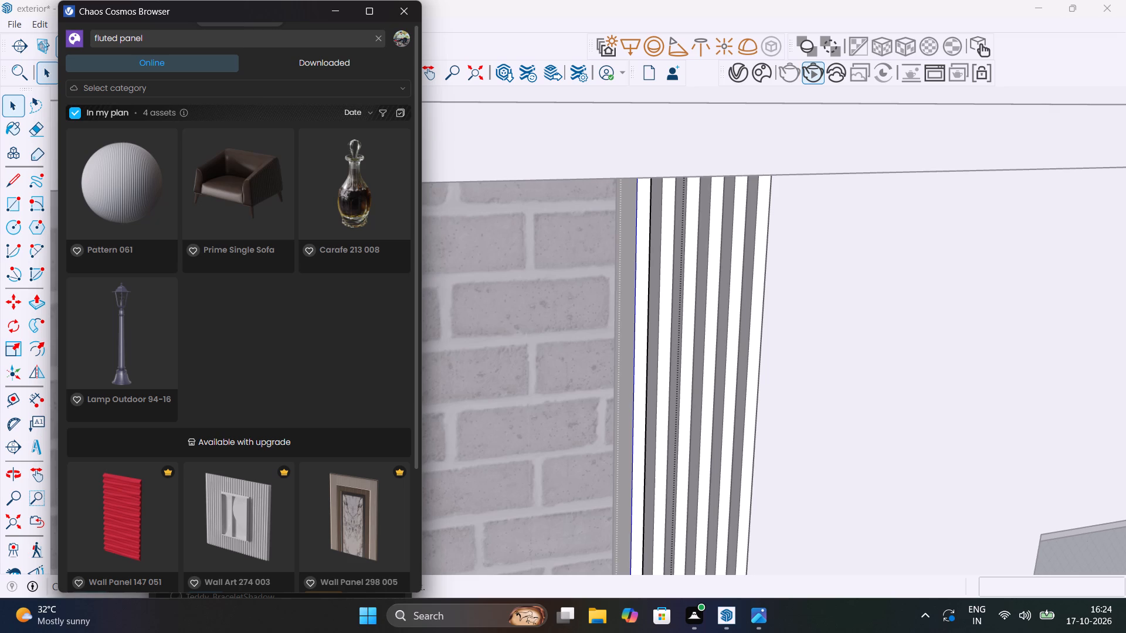
pyautogui.press('BackSpace')
pyautogui.press('BackSpace')
pyautogui.press('BackSpace')
pyautogui.press('BackSpace')
pyautogui.press('BackSpace')
pyautogui.press('BackSpace')
pyautogui.press('BackSpace')
pyautogui.press('BackSpace')
pyautogui.press('BackSpace')
pyautogui.press('BackSpace')
pyautogui.press('BackSpace')
pyautogui.press('BackSpace')
pyautogui.press('BackSpace')
pyautogui.press('BackSpace')
pyautogui.press('BackSpace')
pyautogui.press('BackSpace')
pyautogui.press('BackSpace')
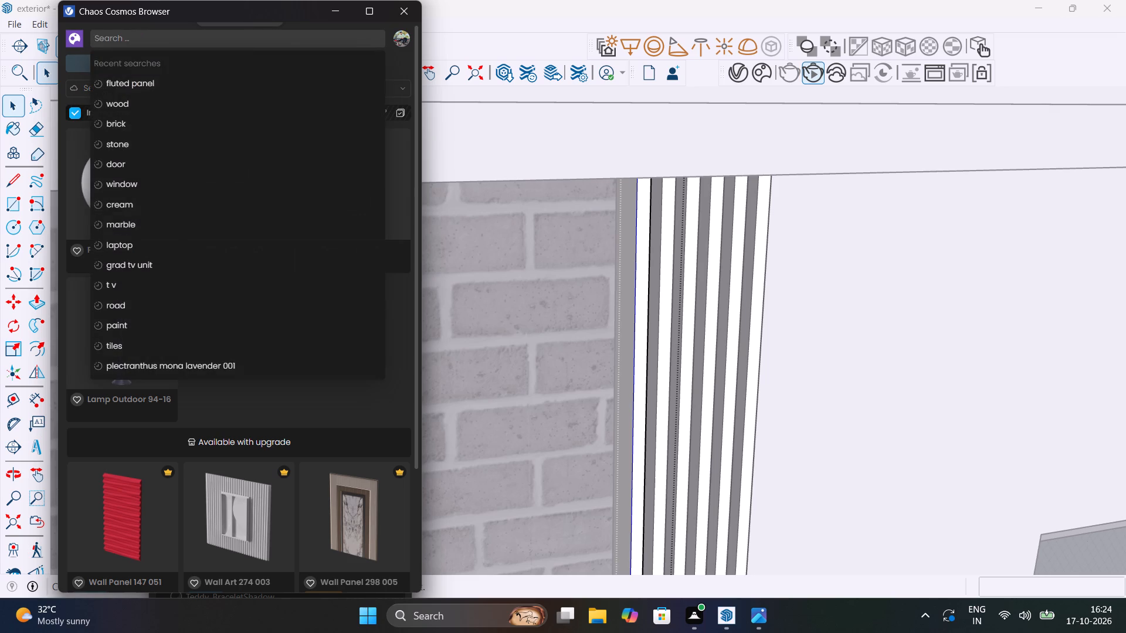
pyautogui.write('wood')
pyautogui.press('Return')
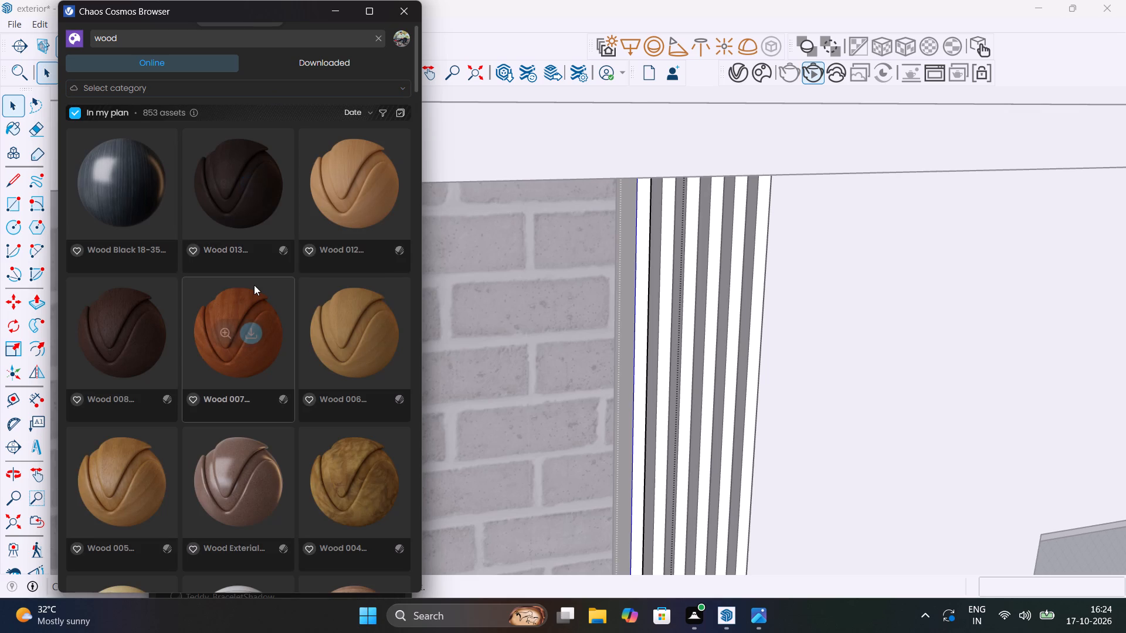
# Find the Wood Amboyan 13.2cm material among the online wood assets and import it into the scene.
pyautogui.scroll(-1, 227, 373)
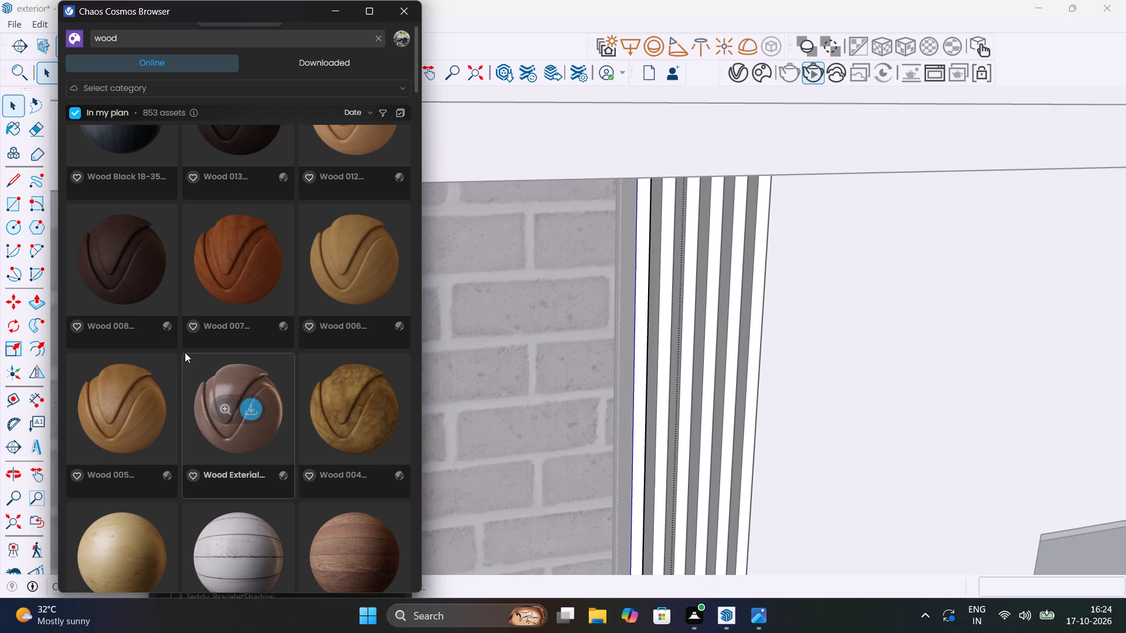
pyautogui.scroll(-4, 200, 319)
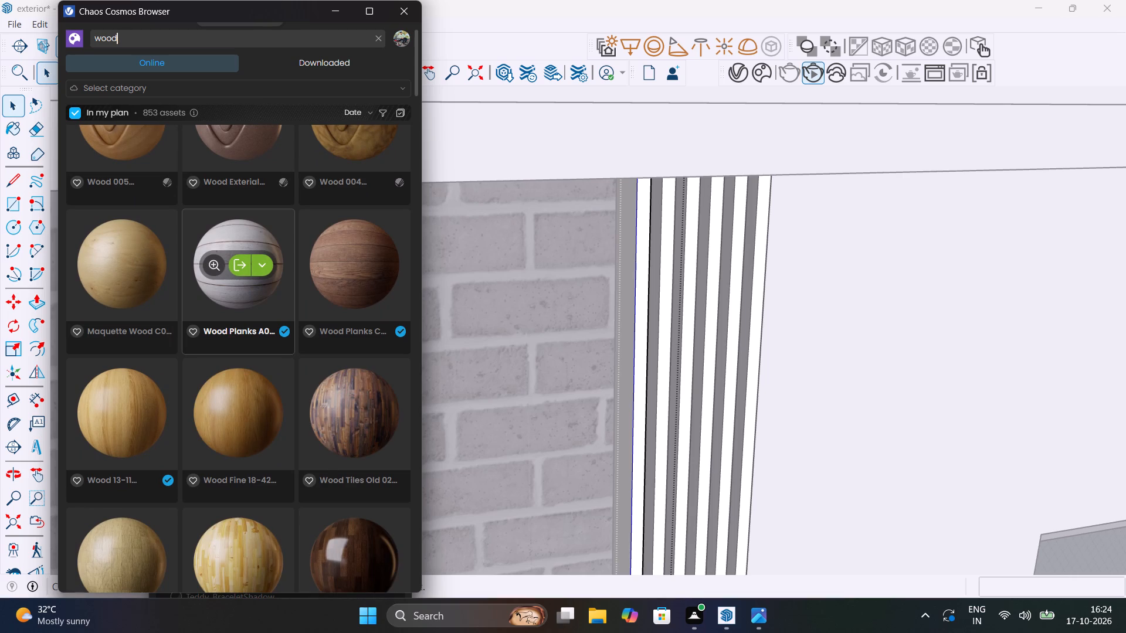
pyautogui.scroll(-1, 225, 374)
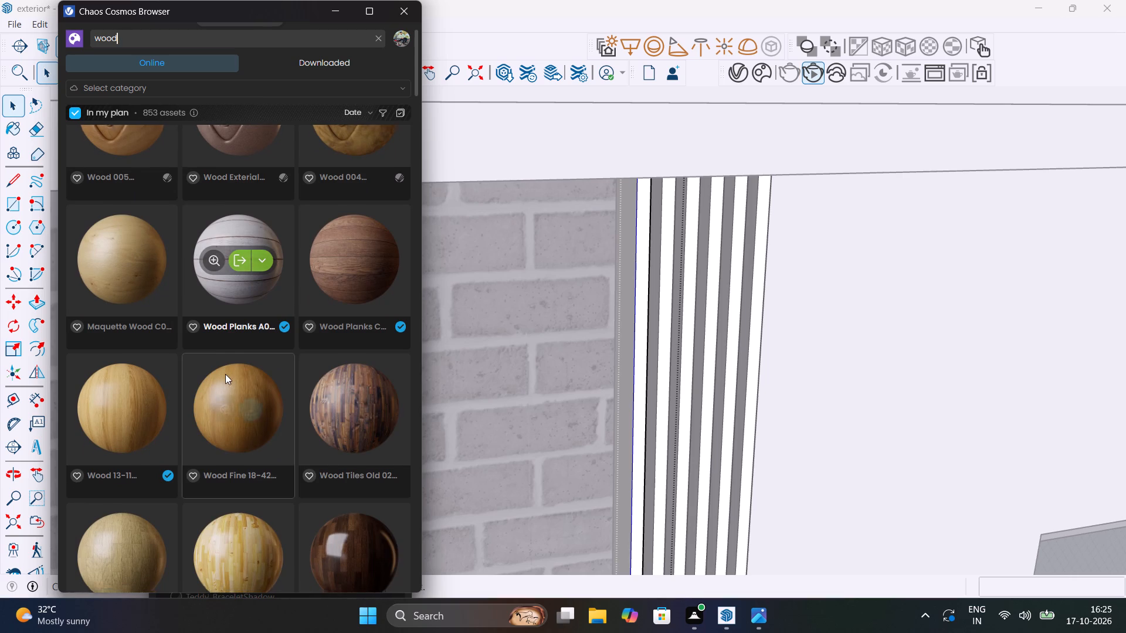
pyautogui.scroll(-1, 225, 374)
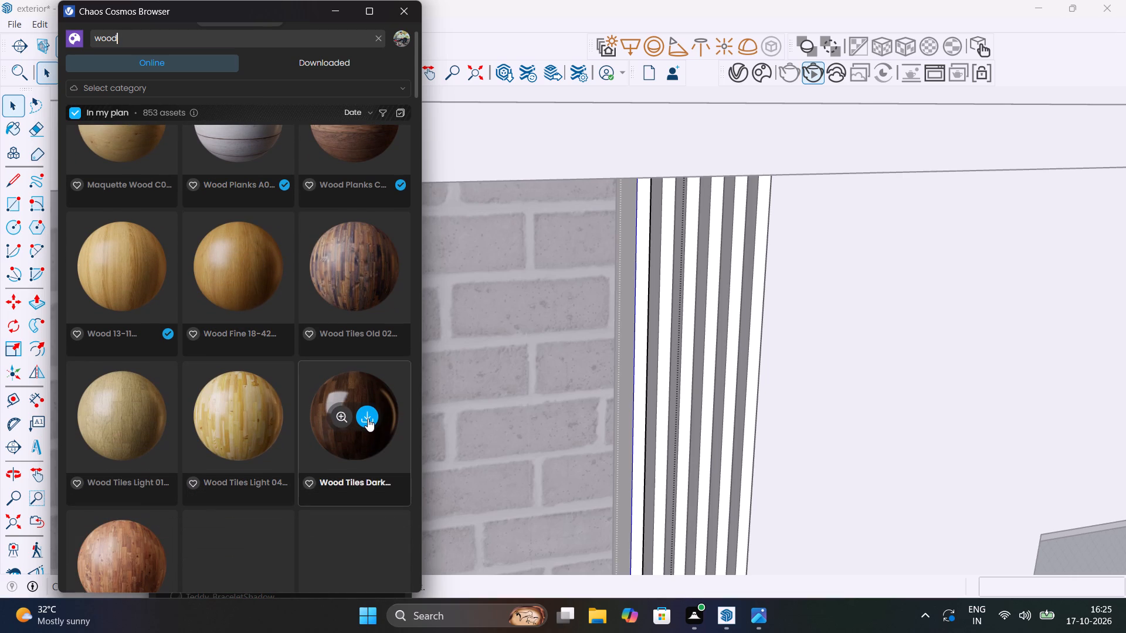
pyautogui.scroll(-2, 368, 418)
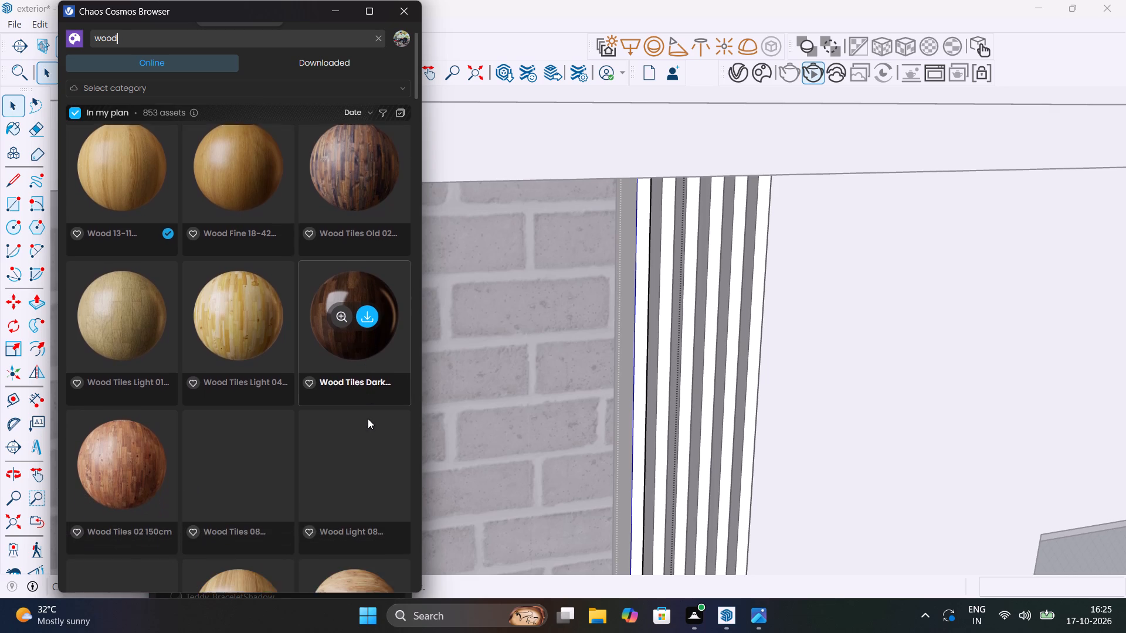
pyautogui.scroll(-6, 368, 418)
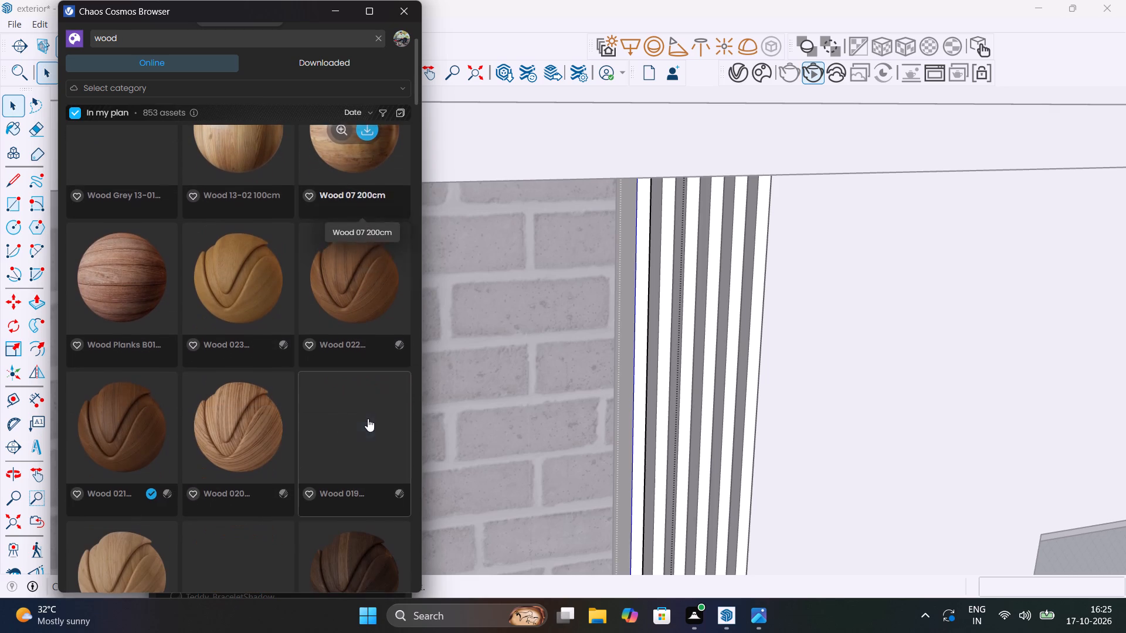
pyautogui.scroll(-6, 368, 418)
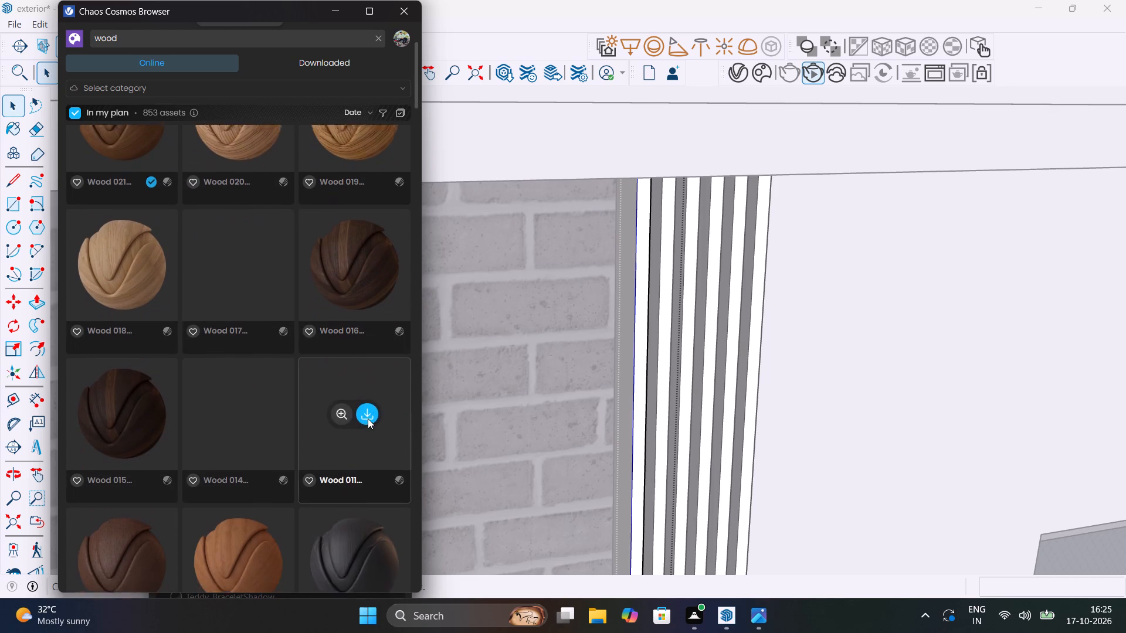
pyautogui.scroll(-3, 368, 418)
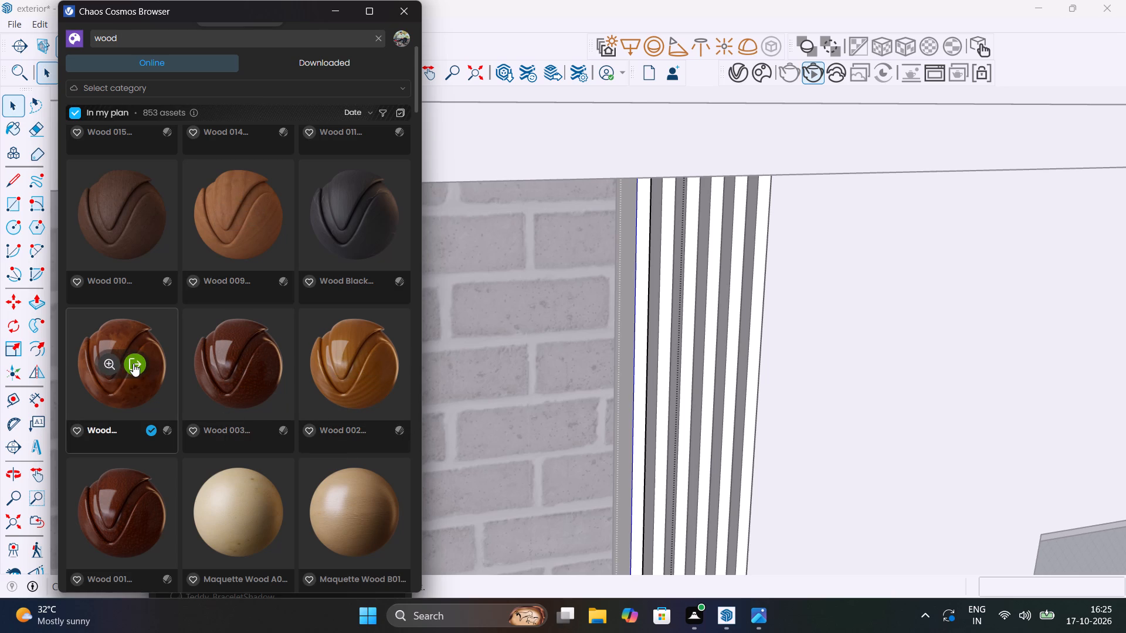
pyautogui.click(133, 363)
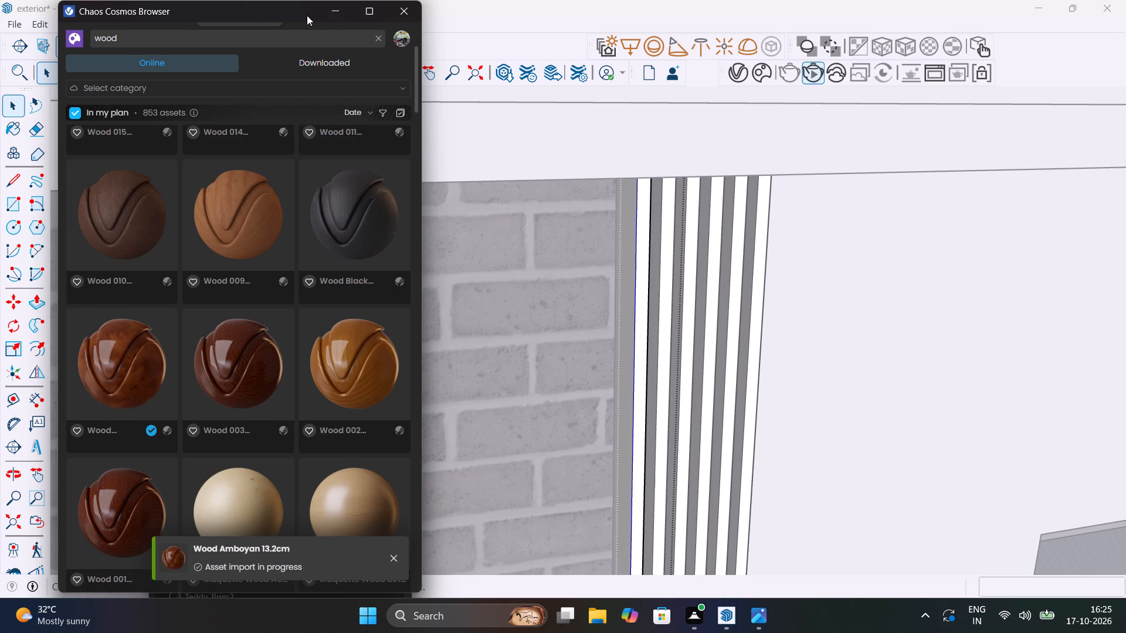
# Apply the Wood Amboyan 13.2cm material to the front faces of the vertical strips beside the brick panel.
pyautogui.moveTo(307, 15); pyautogui.dragTo(198, 96)
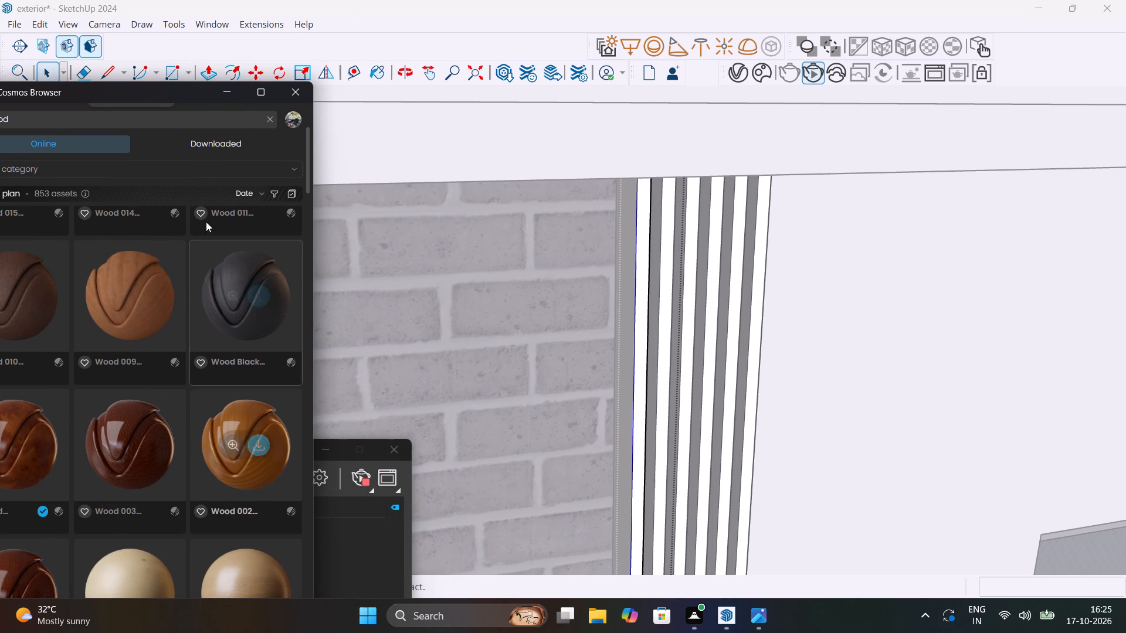
pyautogui.moveTo(189, 90); pyautogui.dragTo(57, 205)
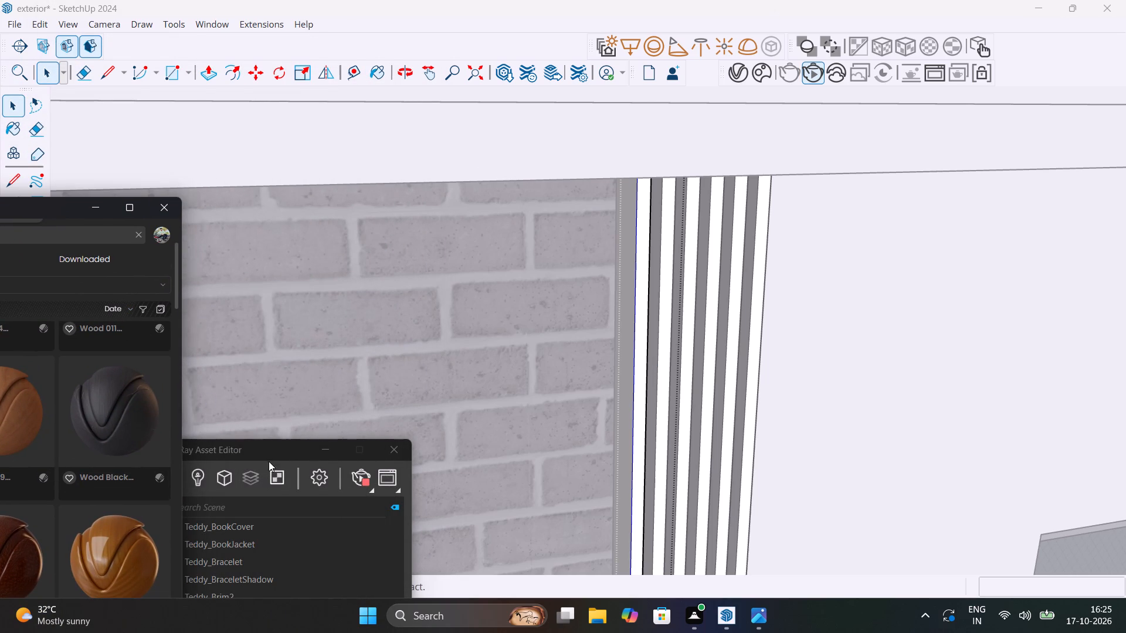
pyautogui.moveTo(269, 454); pyautogui.dragTo(371, 76)
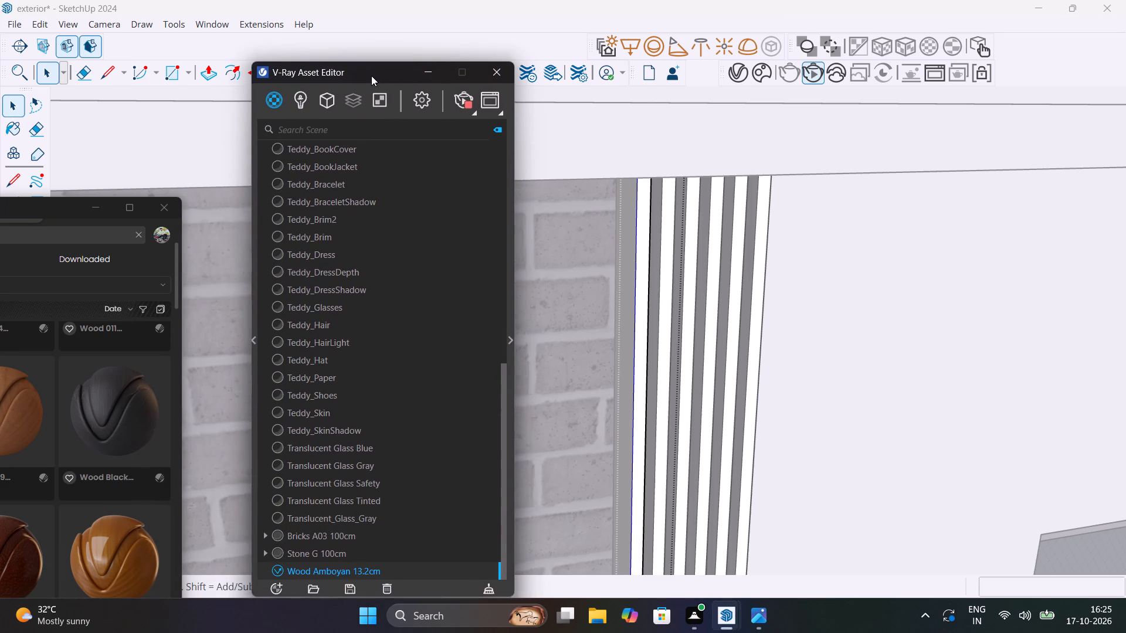
pyautogui.moveTo(371, 76); pyautogui.dragTo(328, 36)
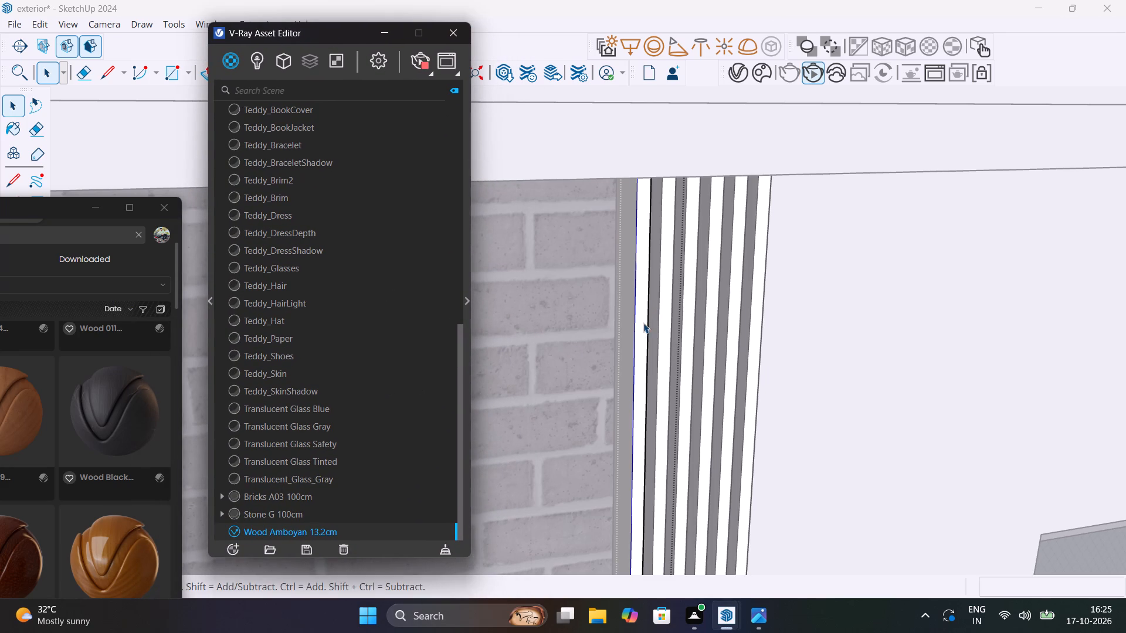
pyautogui.rightClick(384, 534)
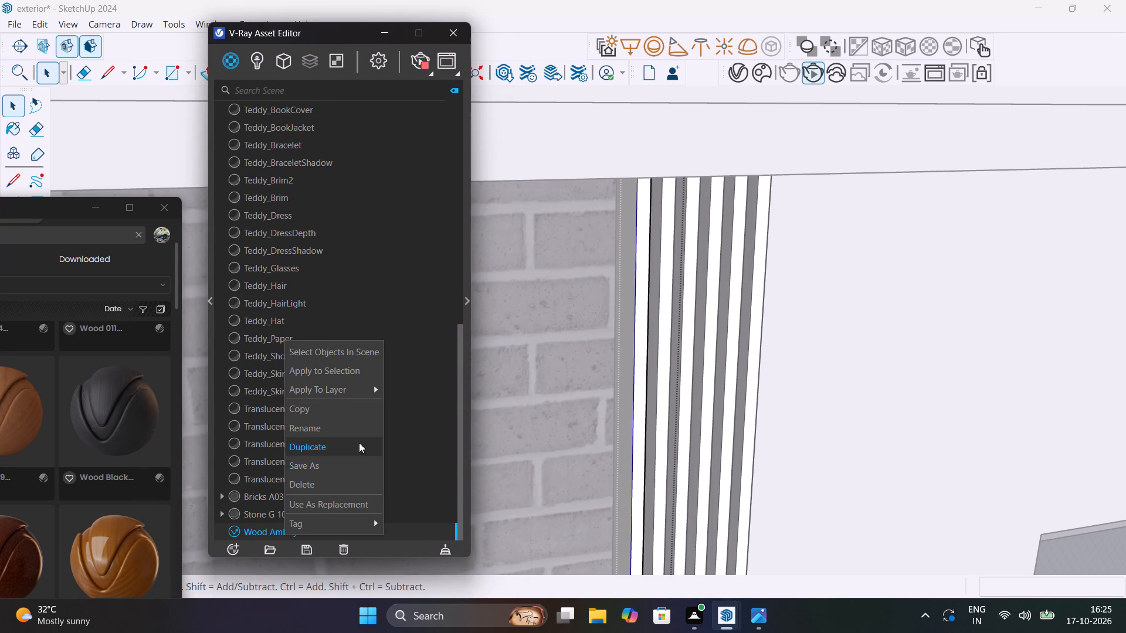
pyautogui.click(344, 370)
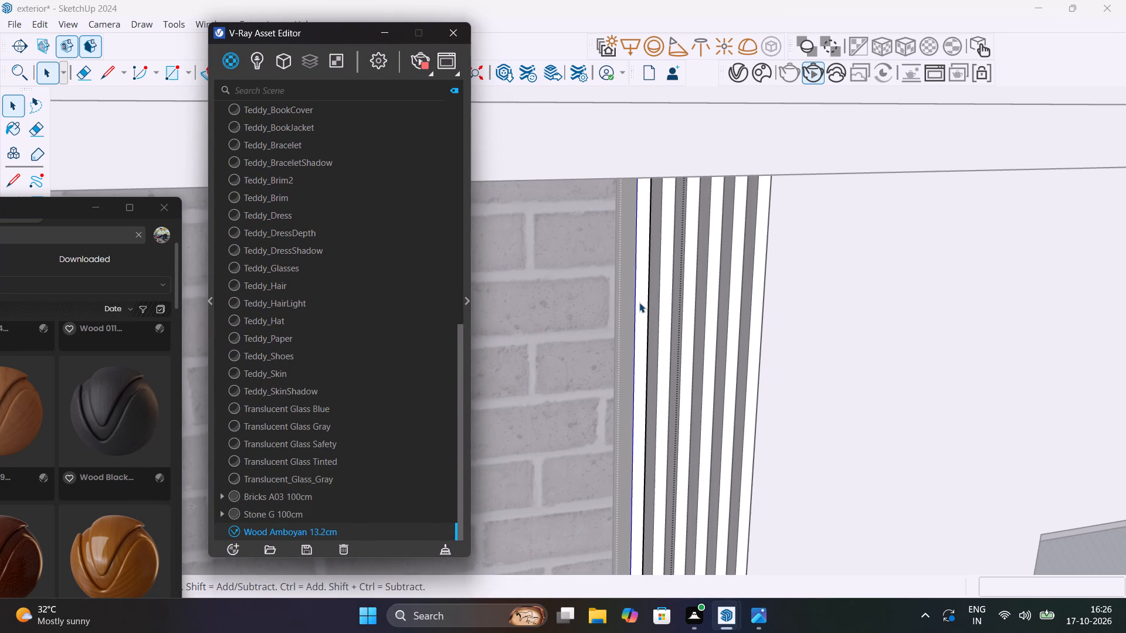
pyautogui.click(640, 302)
pyautogui.rightClick(379, 527)
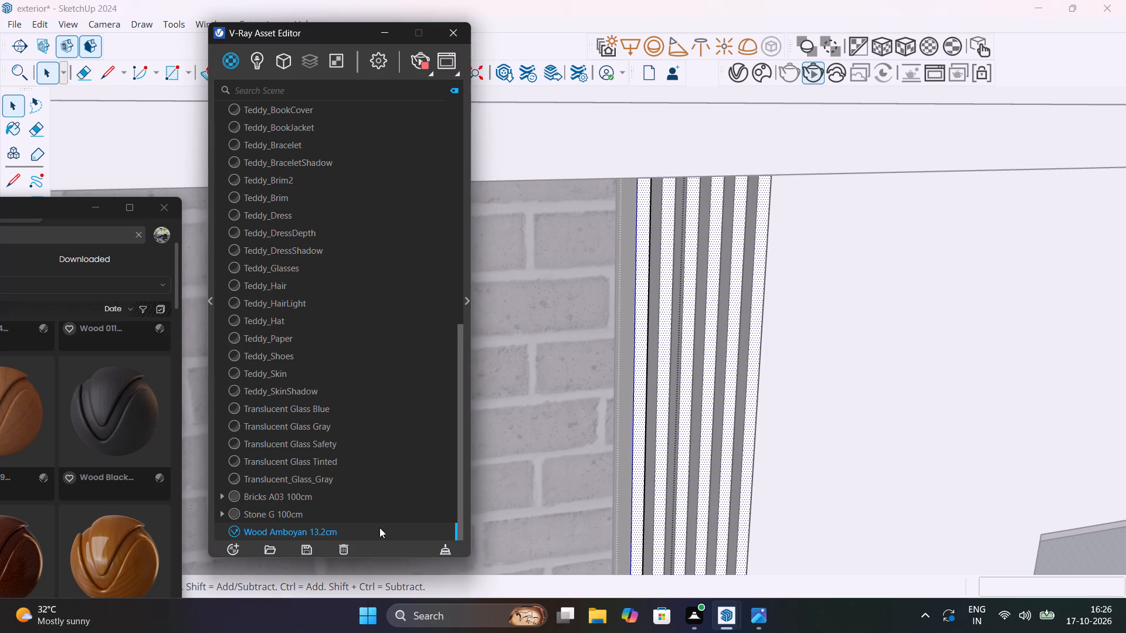
pyautogui.click(333, 366)
# Restart the interactive render to check the wood strips, then stop it and close the frame buffer.
pyautogui.scroll(-4, 629, 399)
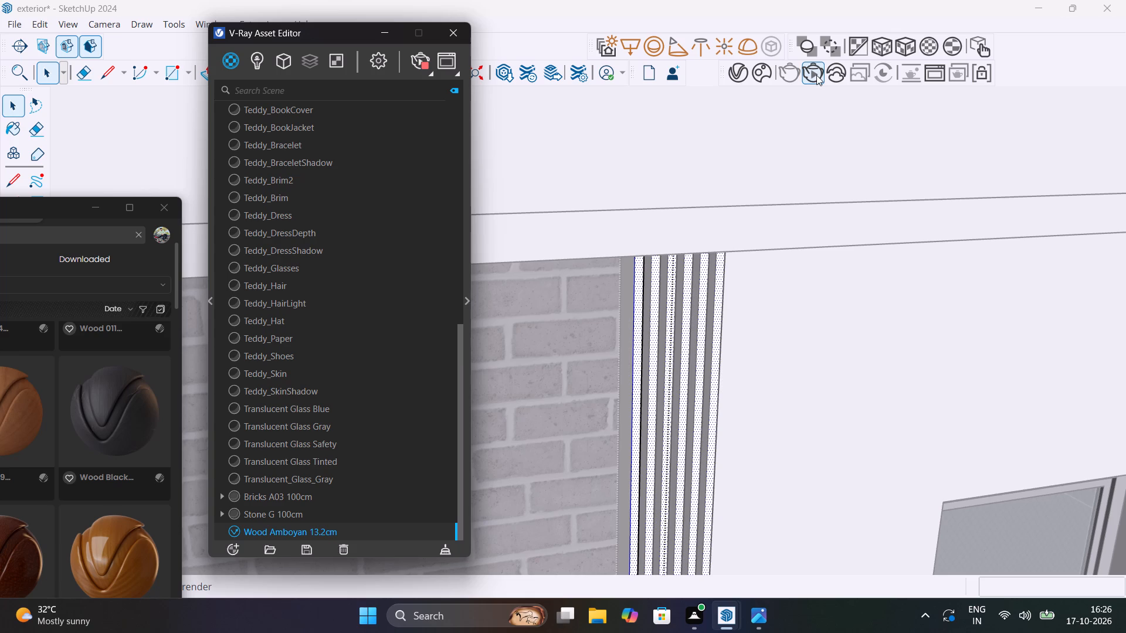
pyautogui.click(815, 73)
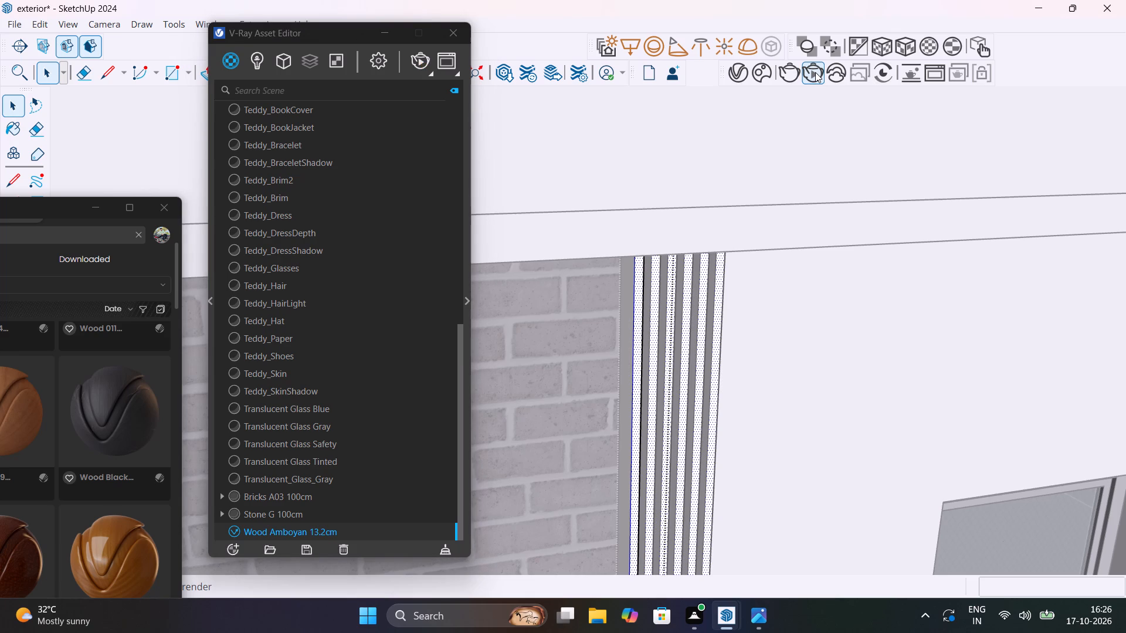
pyautogui.click(815, 72)
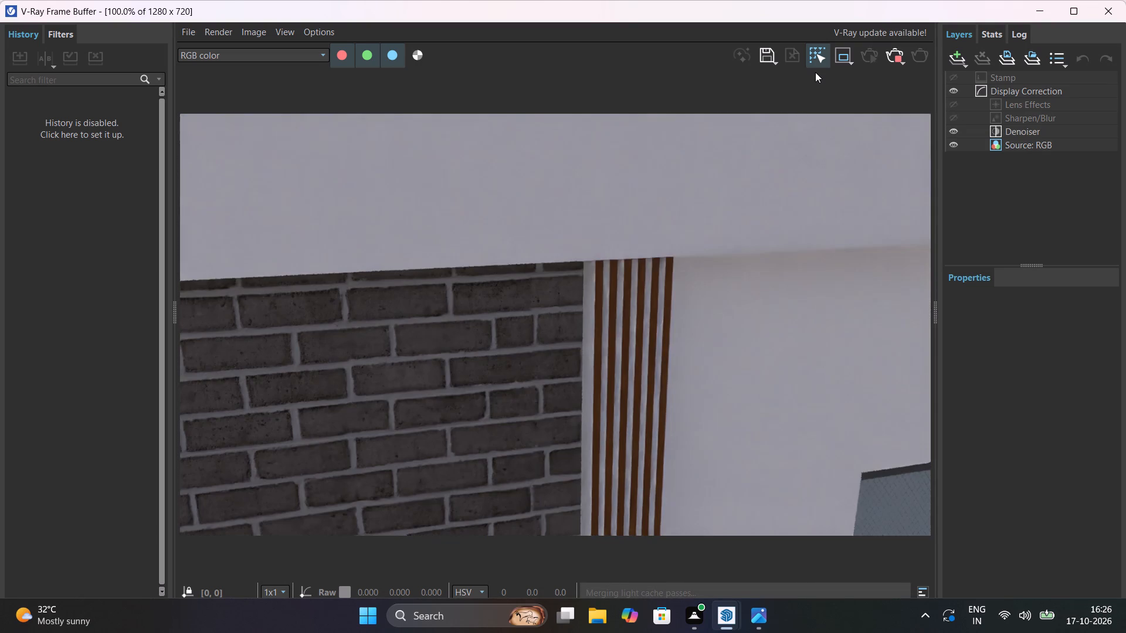
pyautogui.click(900, 56)
pyautogui.click(1107, 9)
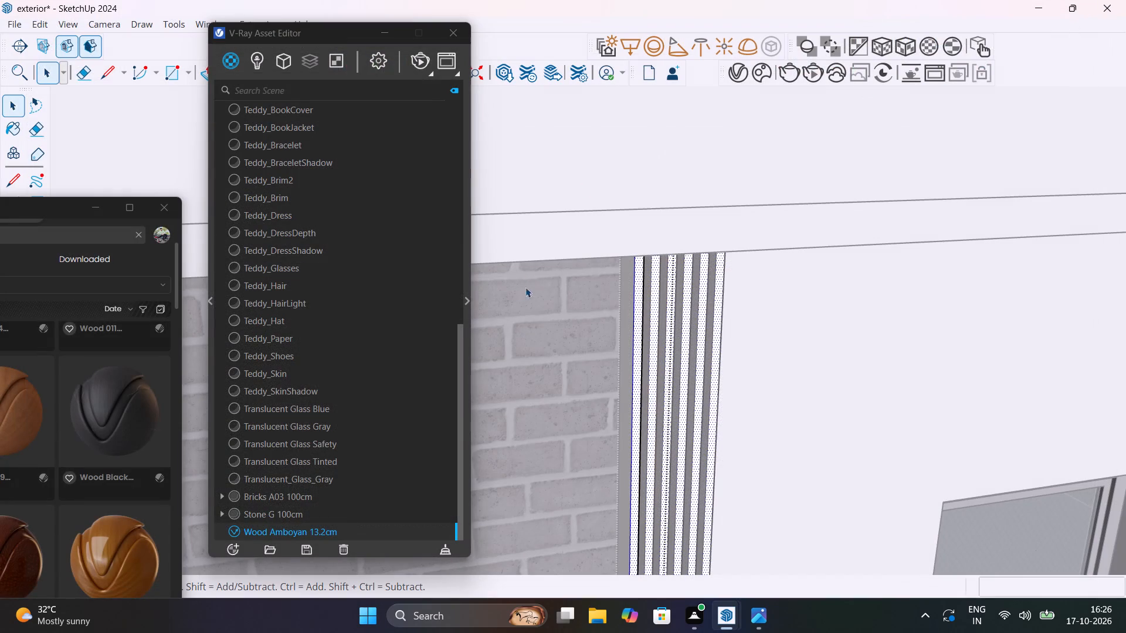
# Apply the Wood Amboyan 13.2cm material to the grey face between and beside the vertical strips.
pyautogui.scroll(9, 644, 298)
pyautogui.click(610, 338)
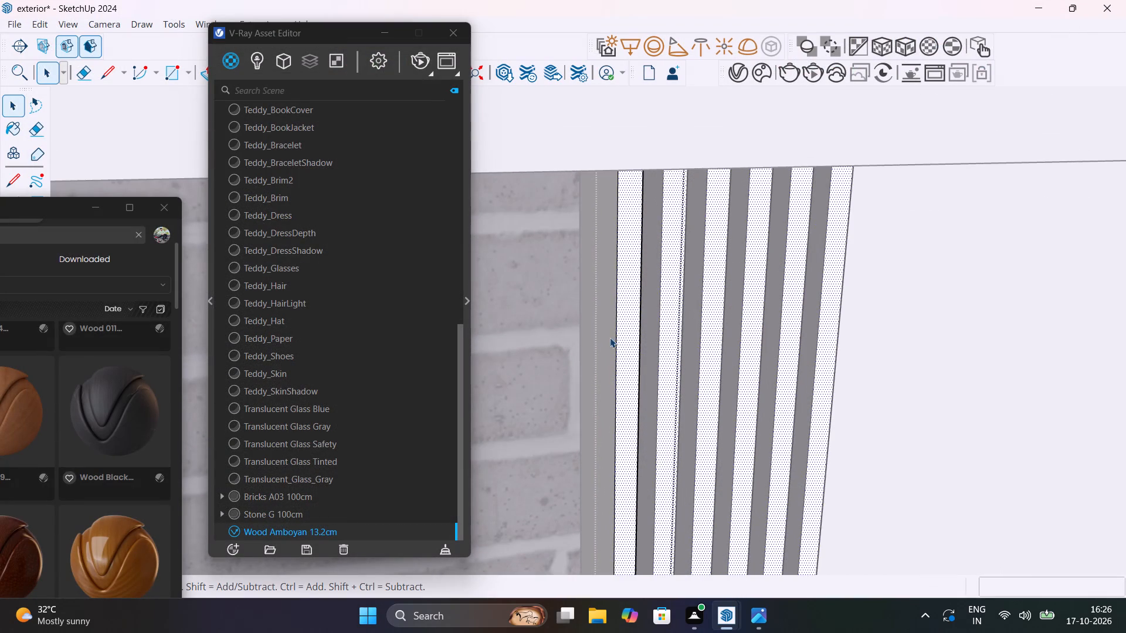
pyautogui.rightClick(314, 530)
pyautogui.click(372, 367)
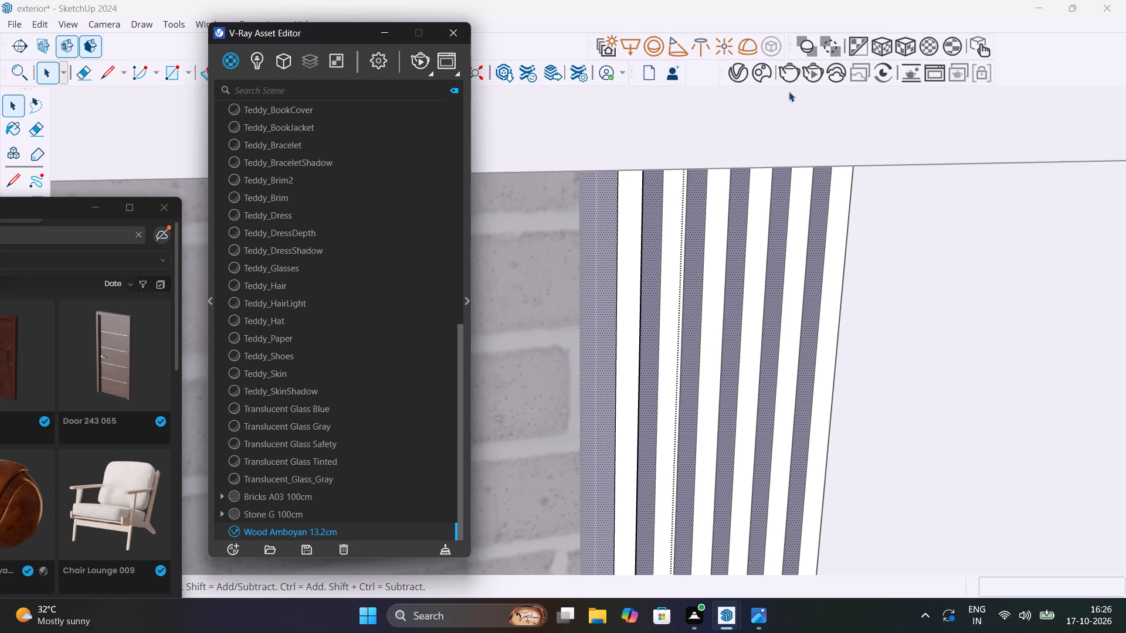
# Run the interactive render to check the wood on the strips and backing face, then stop it and close the frame buffer.
pyautogui.click(809, 75)
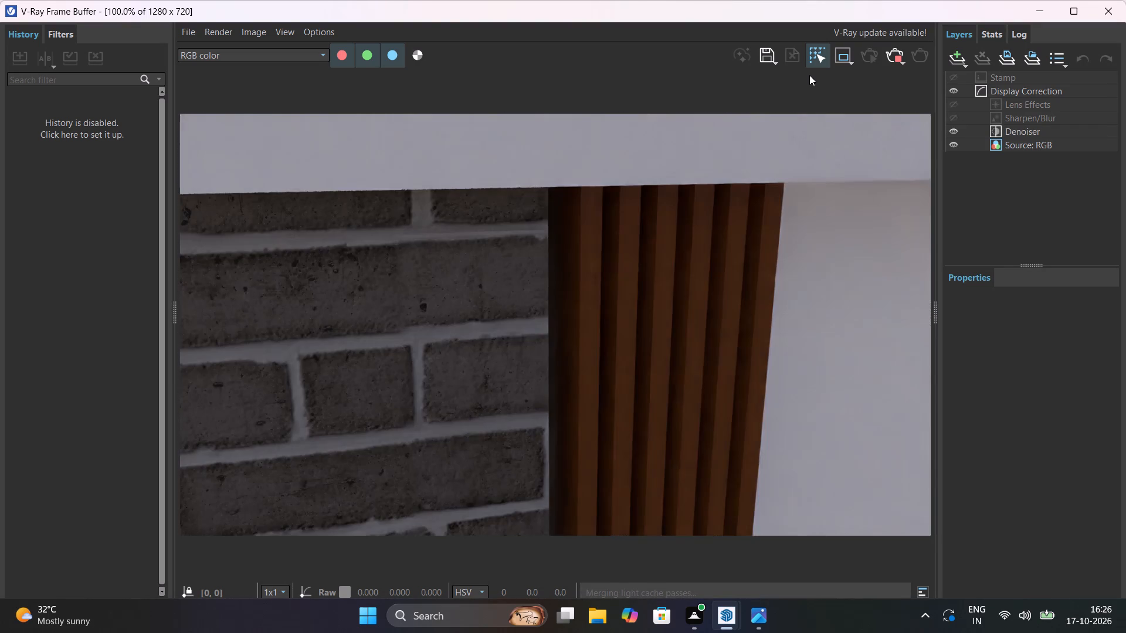
pyautogui.scroll(-4, 657, 338)
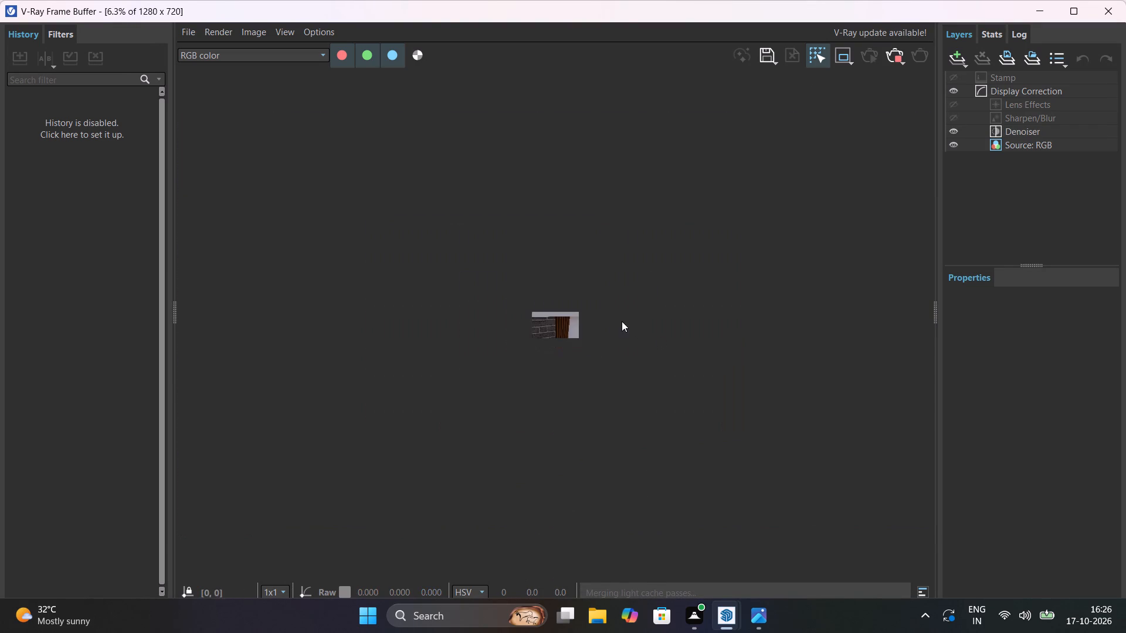
pyautogui.scroll(2, 622, 321)
pyautogui.click(893, 55)
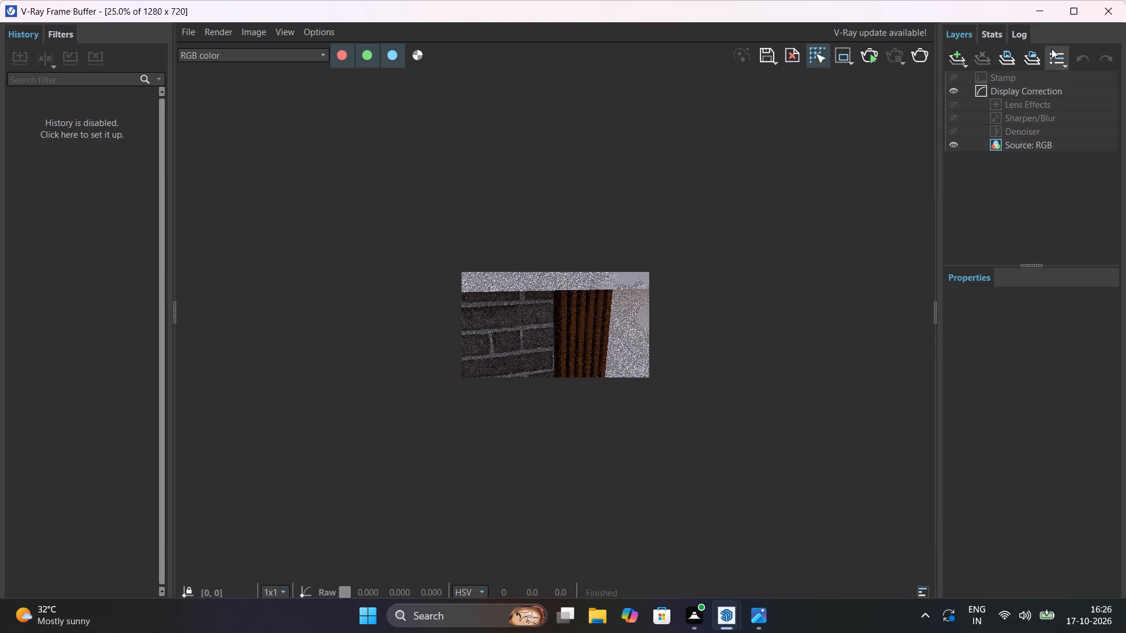
pyautogui.click(1093, 10)
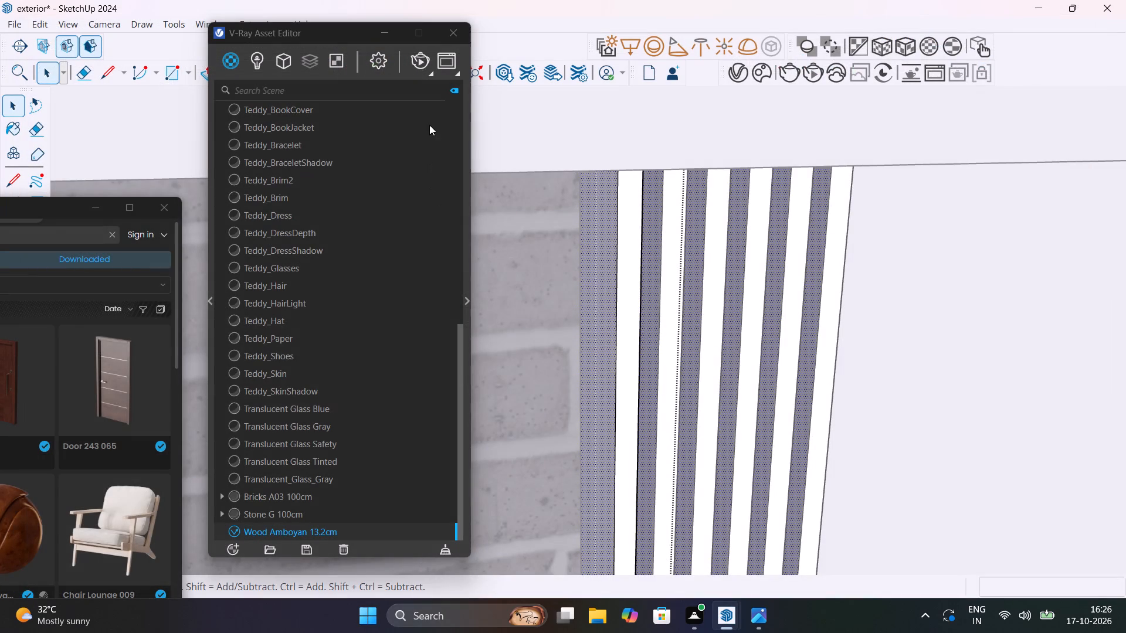
# Close the V-Ray Asset Editor and move the Cosmos browser beside the house in the model view.
pyautogui.moveTo(351, 34); pyautogui.dragTo(246, 53)
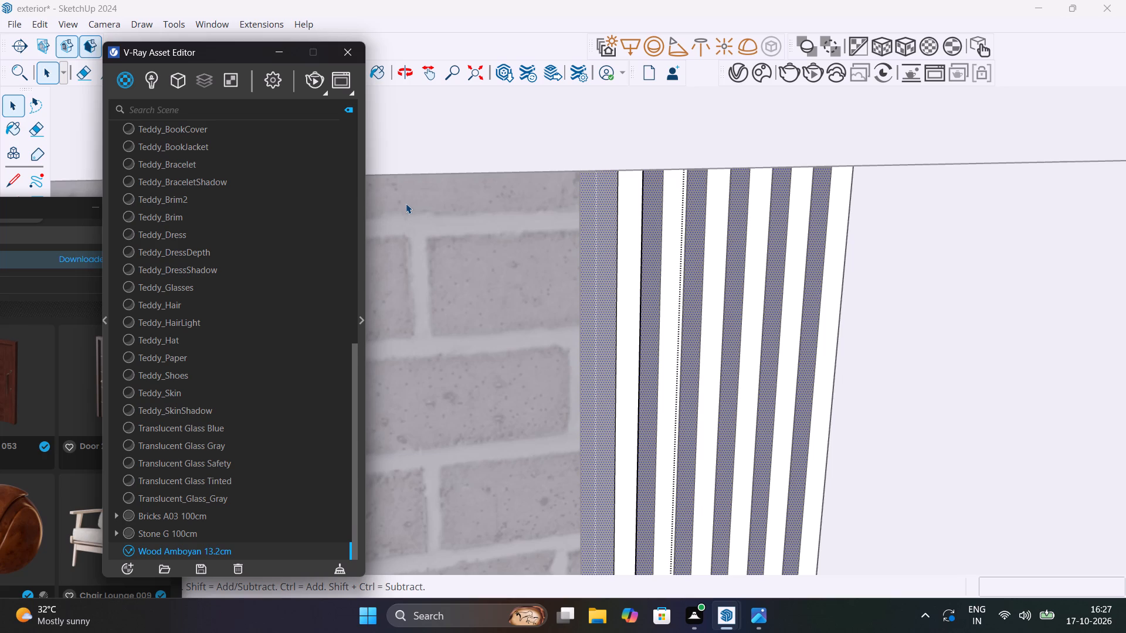
pyautogui.press('pagedown')
pyautogui.scroll(-19, 453, 348)
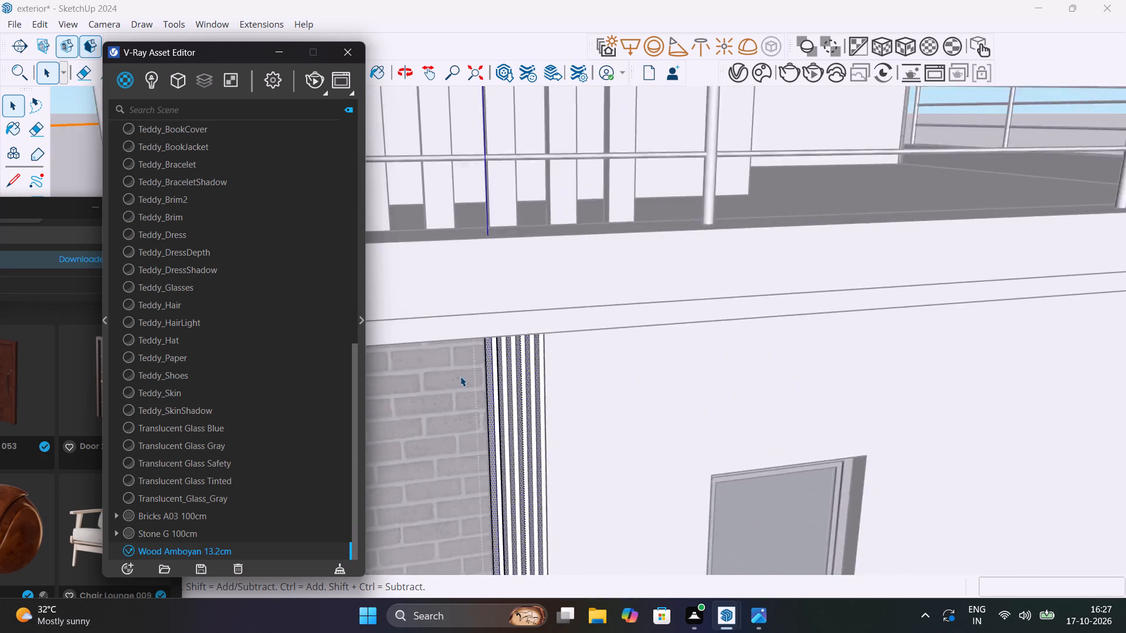
pyautogui.scroll(-17, 460, 376)
pyautogui.click(763, 232)
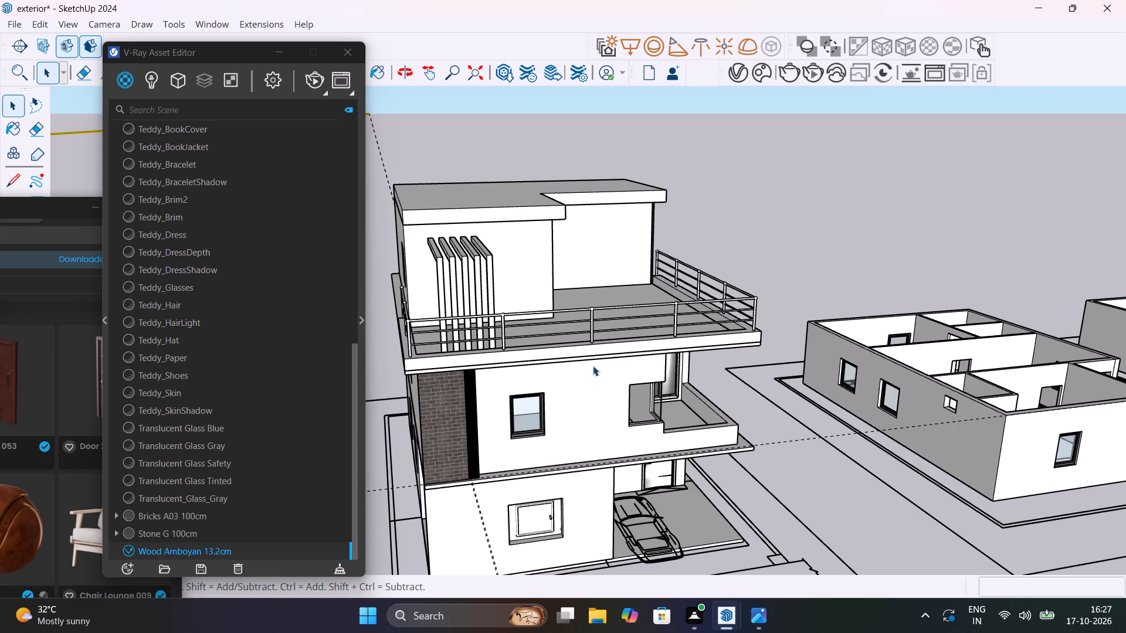
pyautogui.scroll(-3, 588, 363)
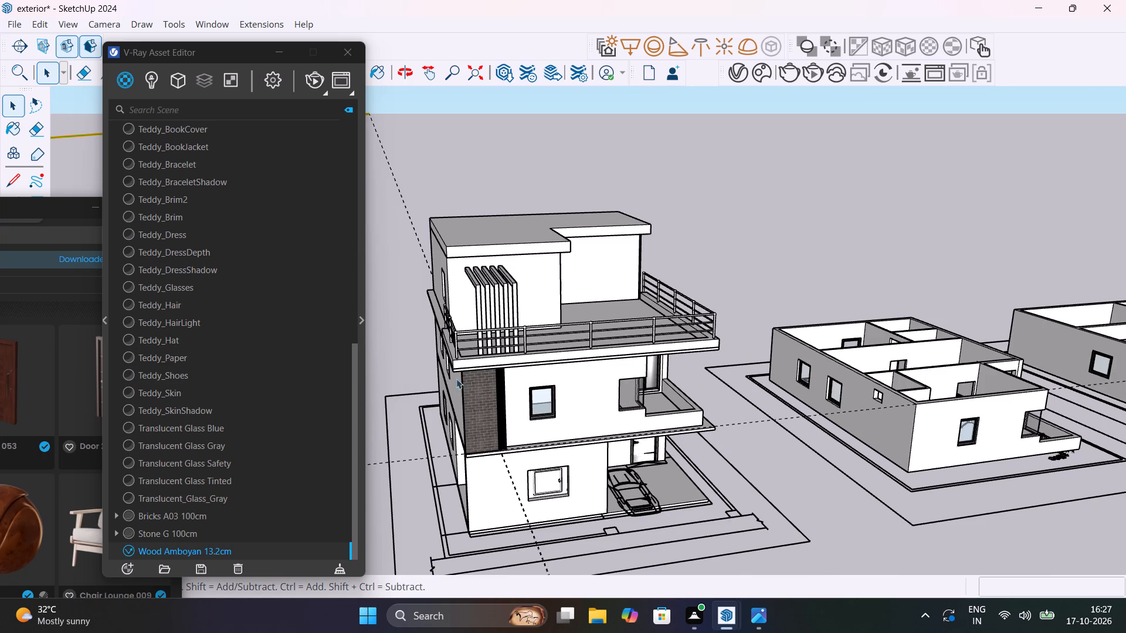
pyautogui.click(341, 49)
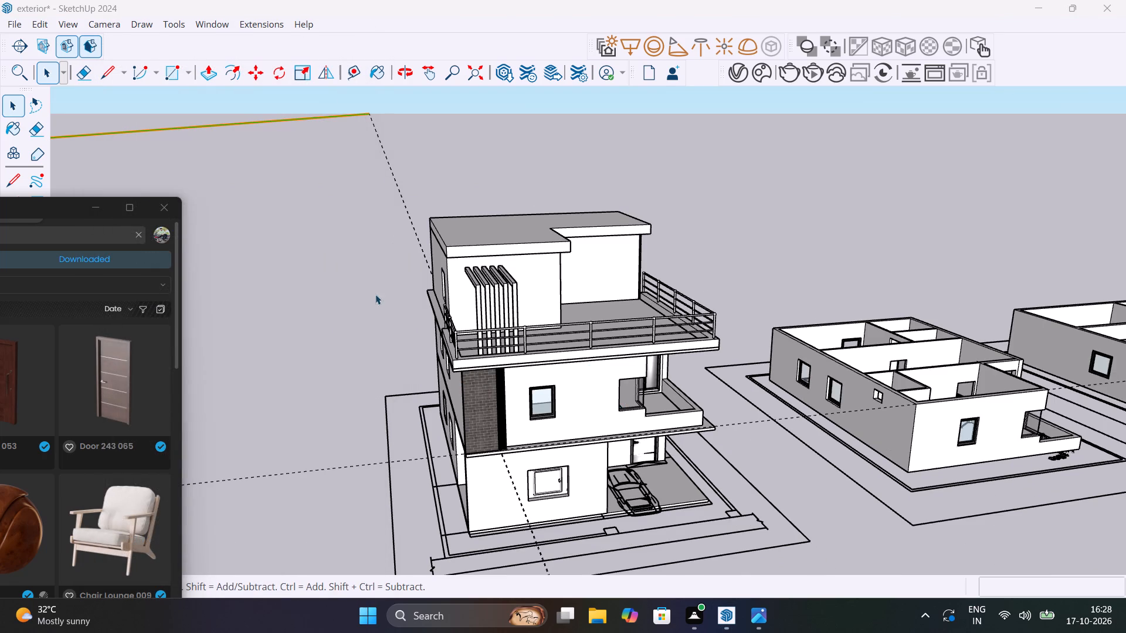
pyautogui.moveTo(67, 203); pyautogui.dragTo(271, 45)
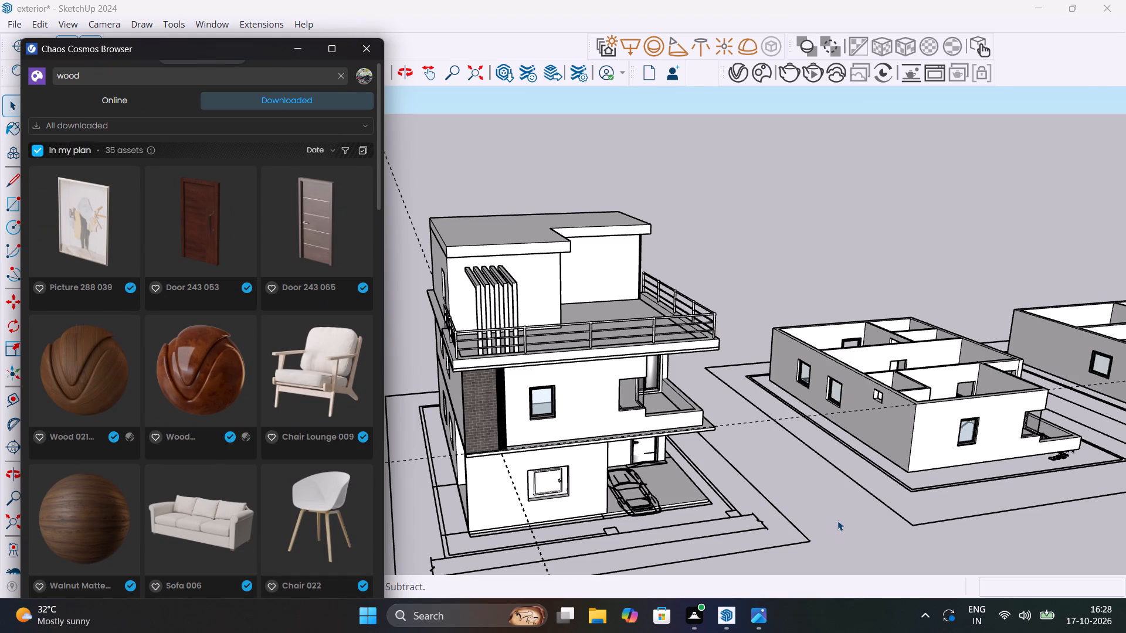
# Open the middle-storey wall group and delete the two faces filling the corner window opening beside the balcony.
pyautogui.scroll(8, 654, 393)
pyautogui.moveTo(659, 396); pyautogui.dragTo(724, 390, button='middle')
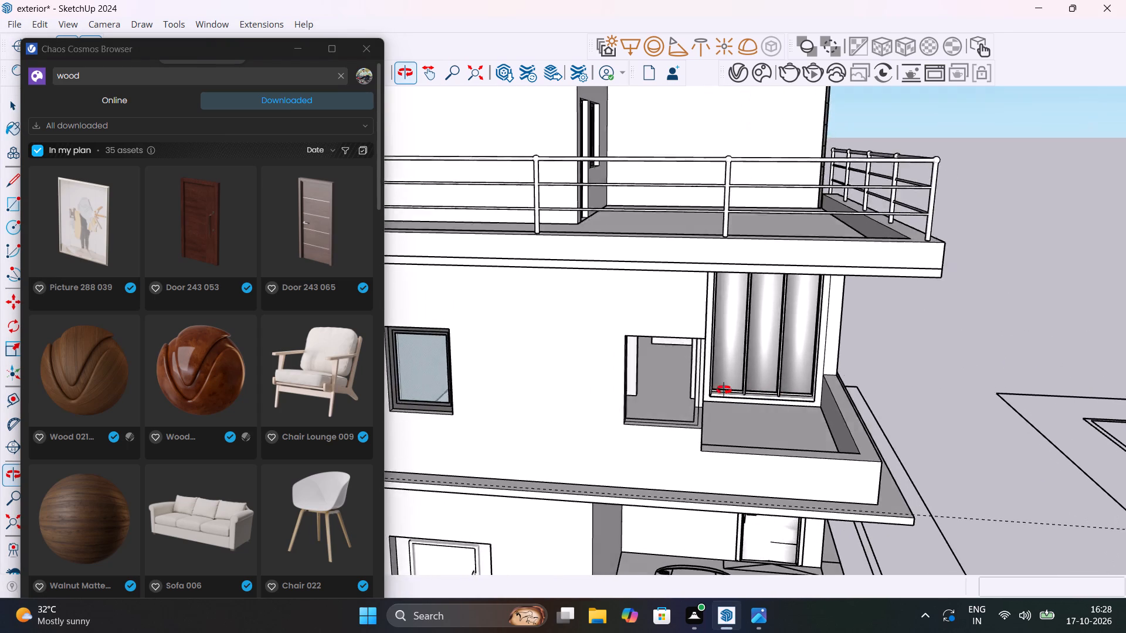
pyautogui.moveTo(724, 390); pyautogui.dragTo(654, 383, button='middle')
pyautogui.scroll(9, 507, 366)
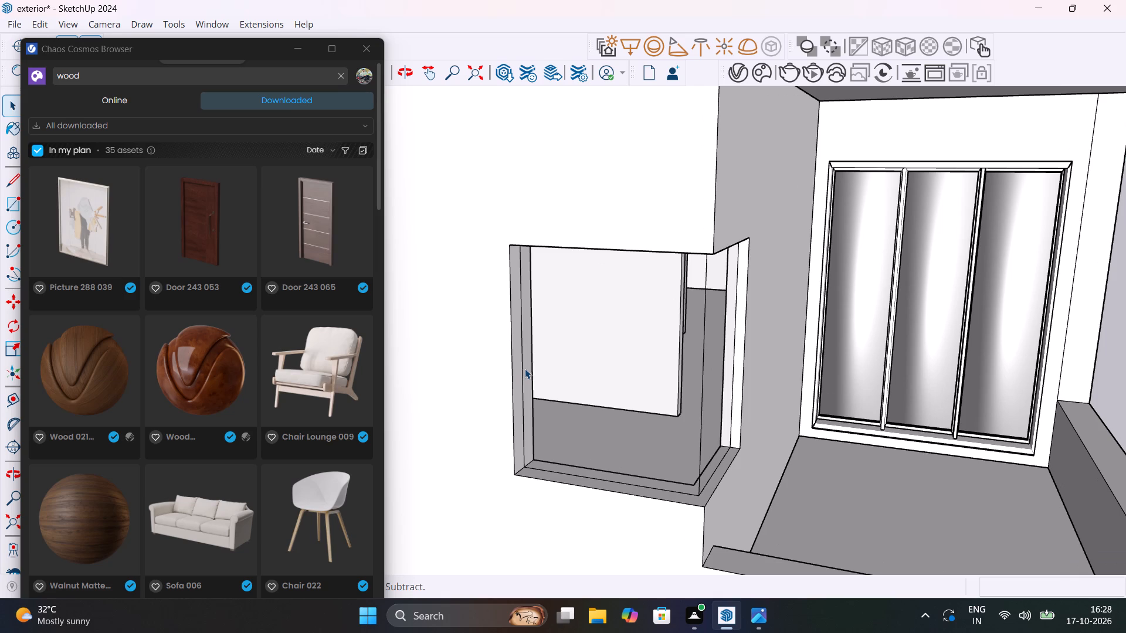
pyautogui.click(523, 378)
pyautogui.doubleClick(523, 378)
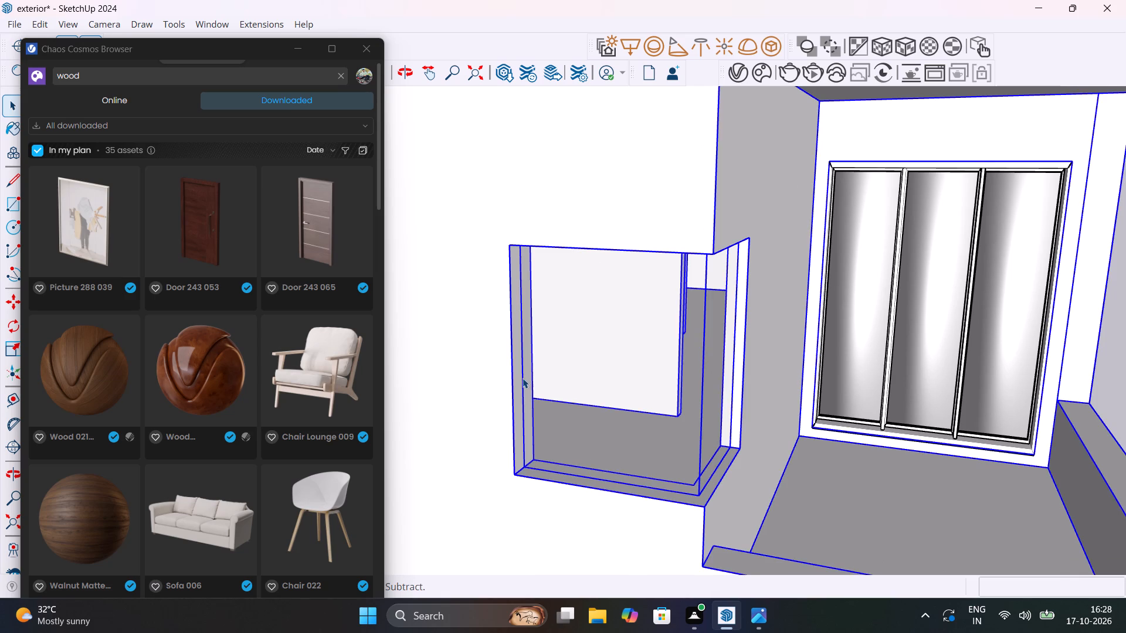
pyautogui.click(523, 378)
pyautogui.click(523, 378)
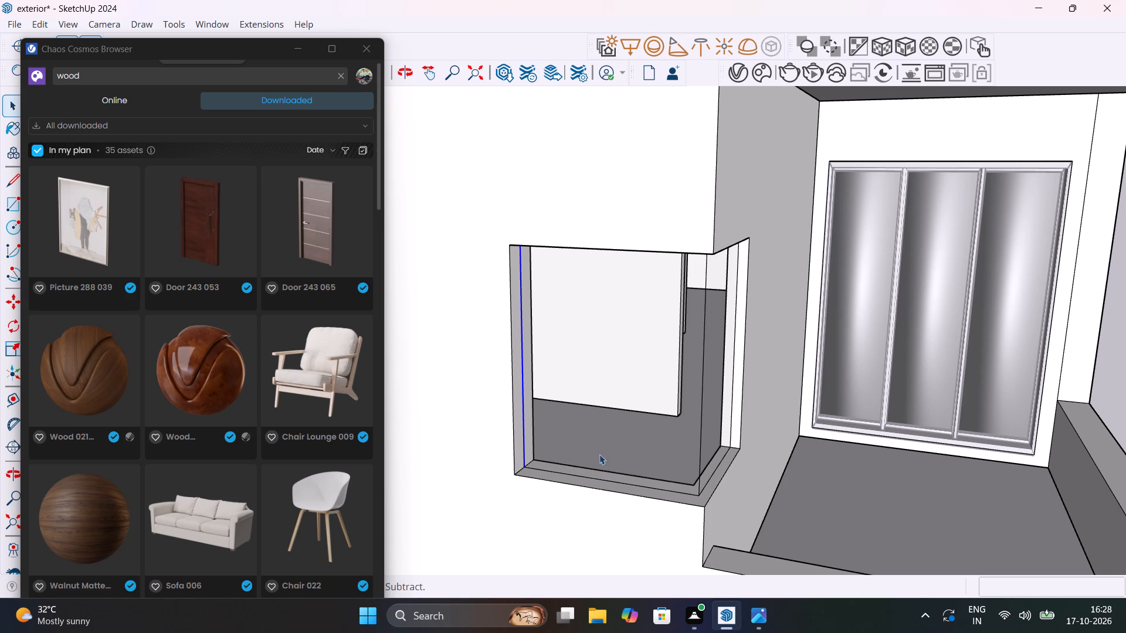
pyautogui.click(691, 440)
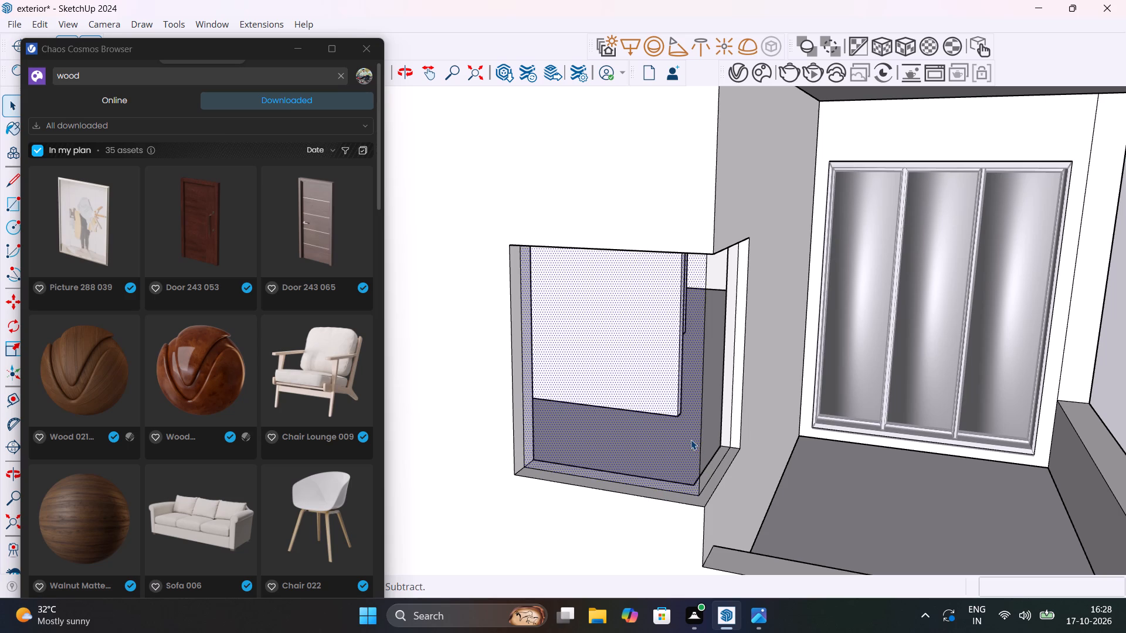
pyautogui.press('Delete')
pyautogui.click(705, 441)
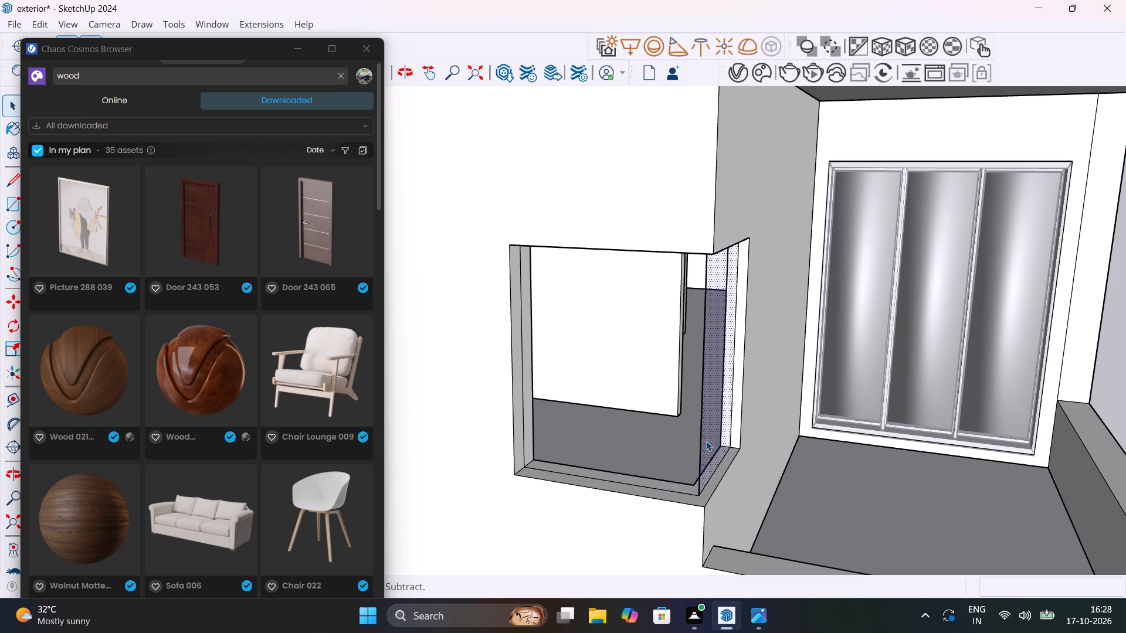
pyautogui.press('Delete')
pyautogui.click(701, 445)
pyautogui.press('Delete')
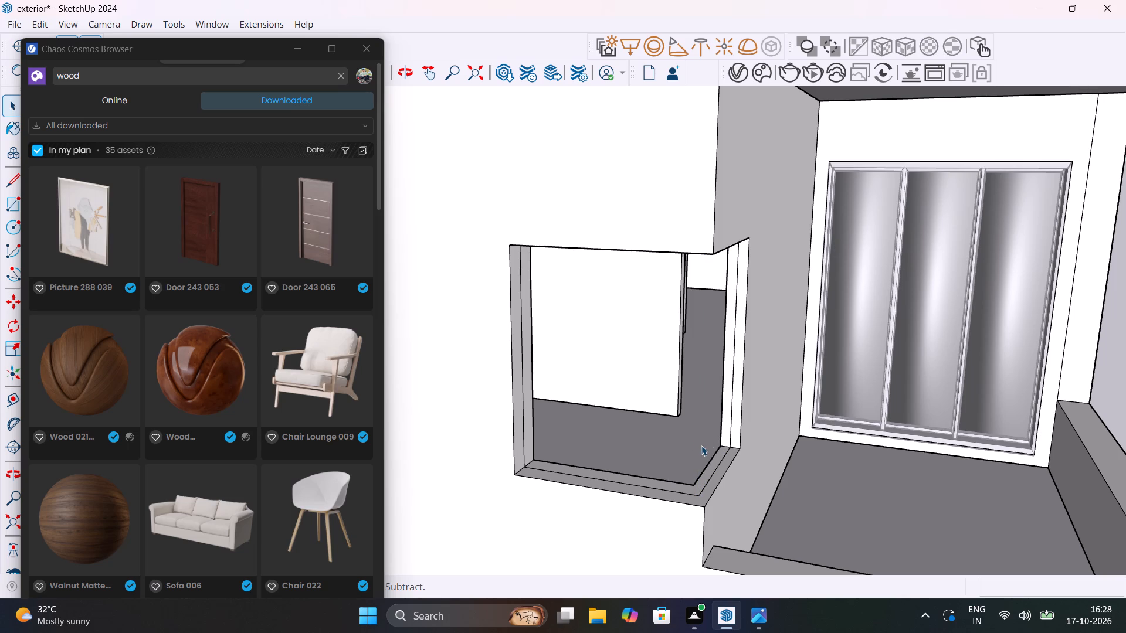
# Draw a rectangle about 1 1/8" by 1 3/8" on the window sill, against the balcony-side jamb and outside the centre line.
pyautogui.moveTo(651, 485); pyautogui.dragTo(529, 355, button='middle')
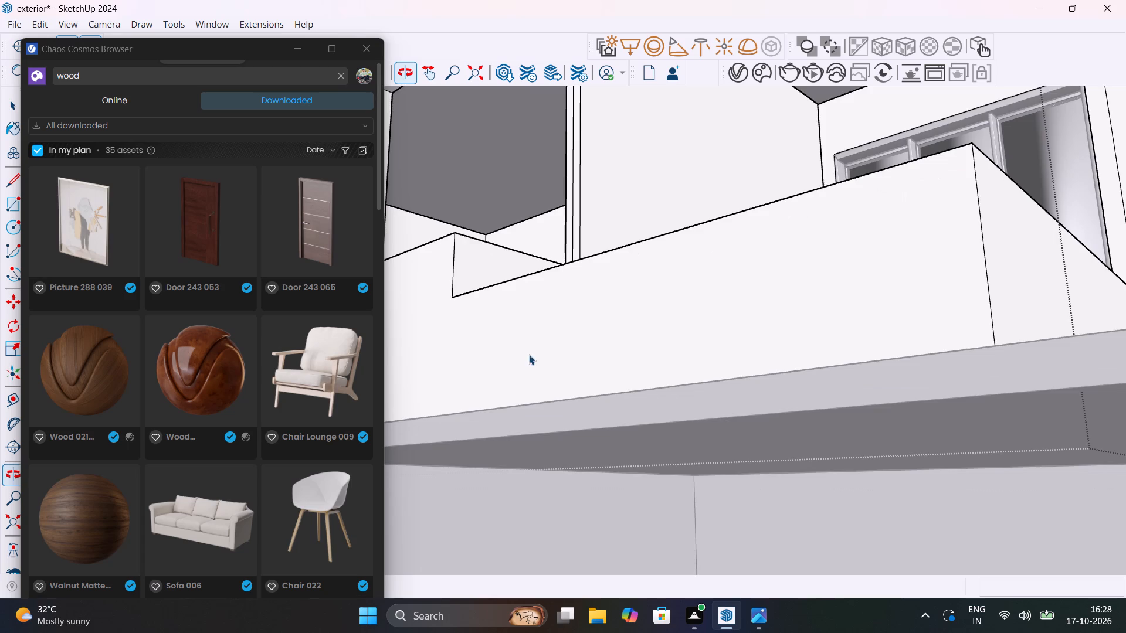
pyautogui.moveTo(529, 355); pyautogui.dragTo(690, 471, button='middle')
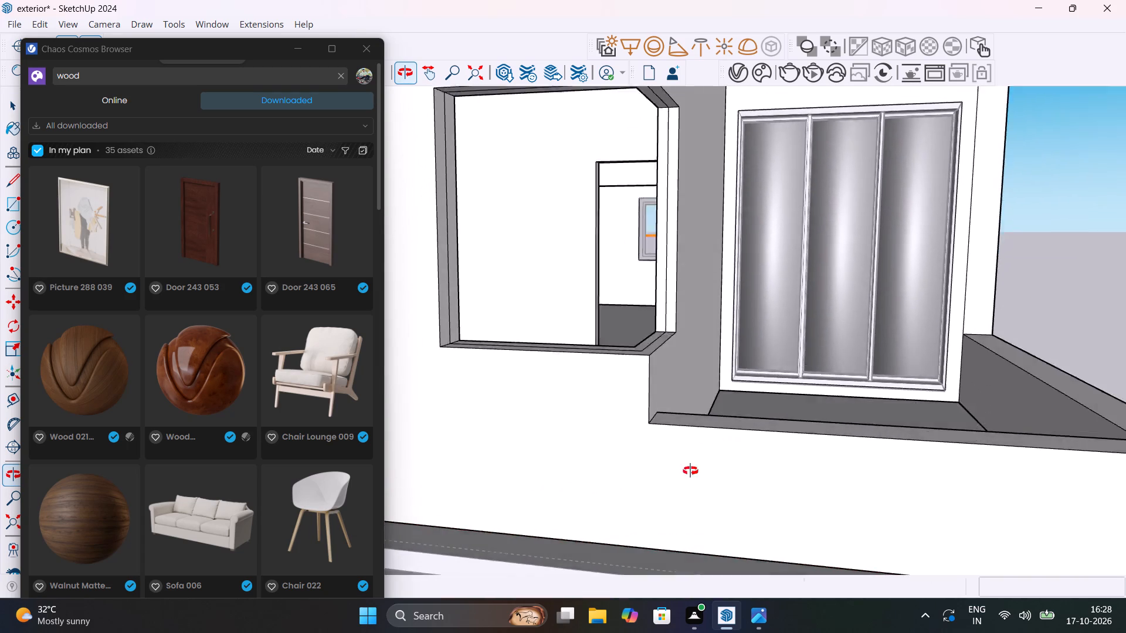
pyautogui.moveTo(690, 471); pyautogui.dragTo(681, 556, button='middle')
pyautogui.scroll(4, 481, 423)
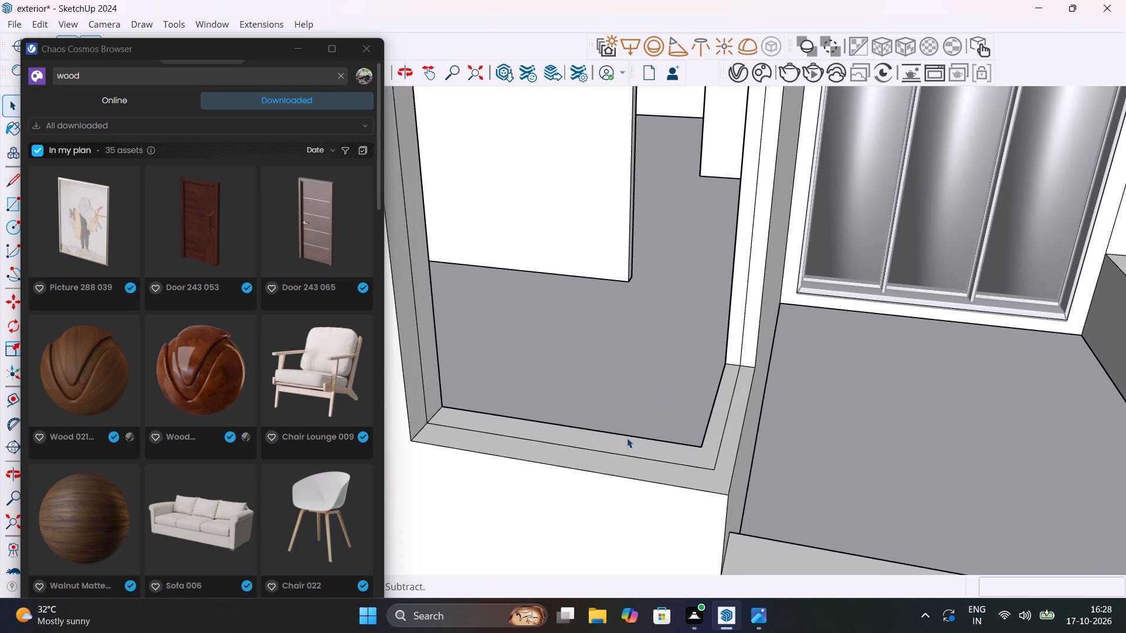
pyautogui.moveTo(665, 447); pyautogui.dragTo(574, 469, button='middle')
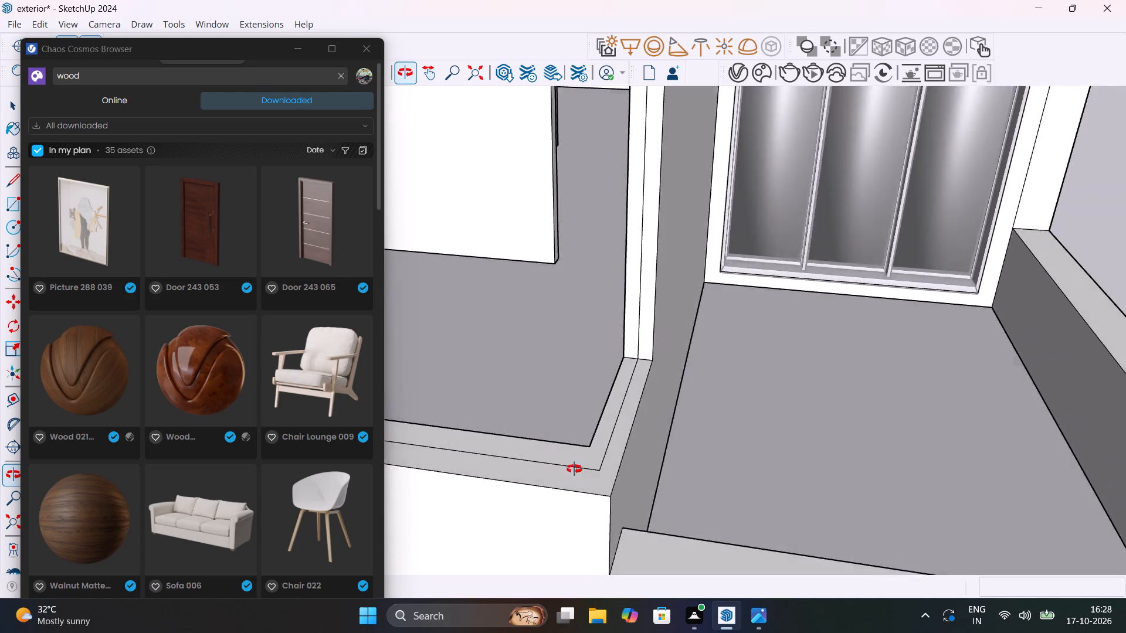
pyautogui.moveTo(574, 469); pyautogui.dragTo(597, 529, button='middle')
pyautogui.scroll(15, 637, 325)
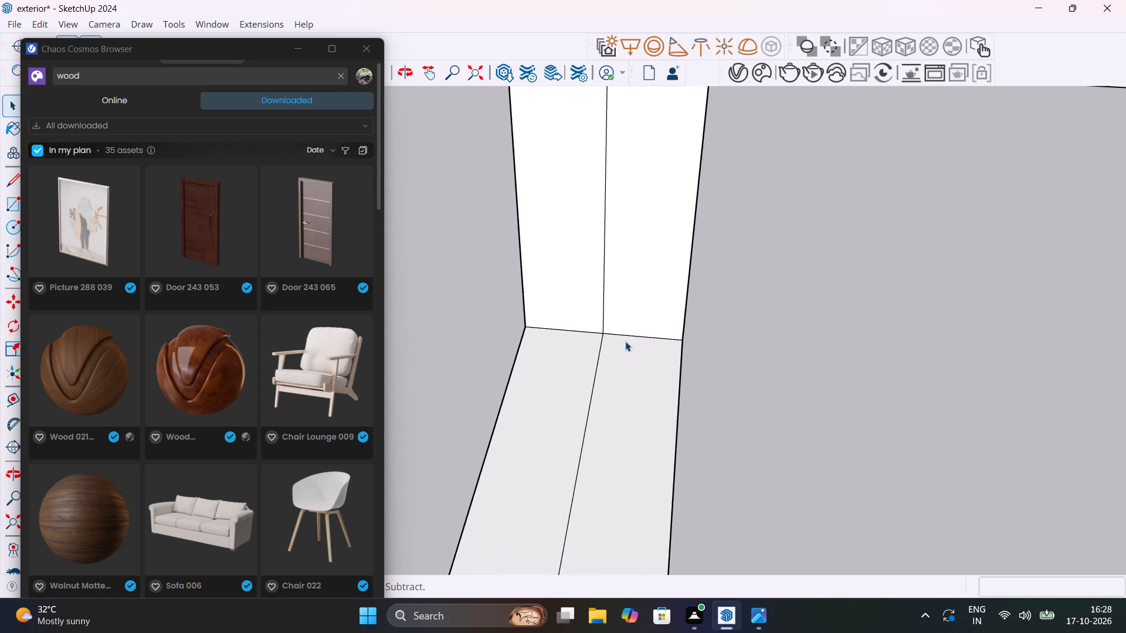
pyautogui.scroll(5, 625, 341)
pyautogui.press('r')
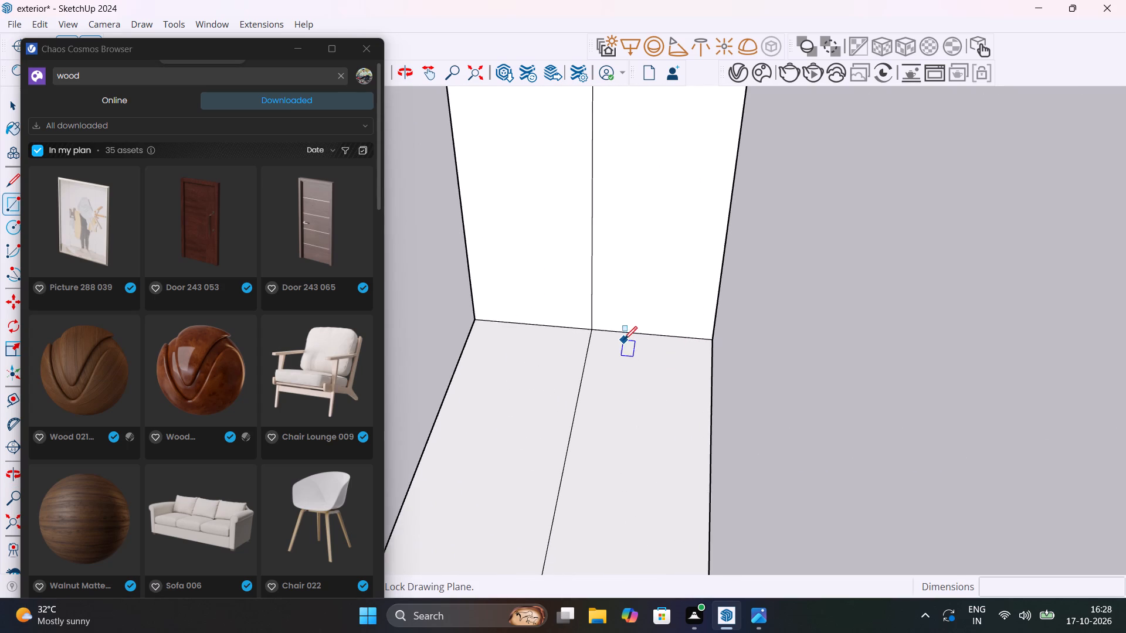
pyautogui.click(620, 332)
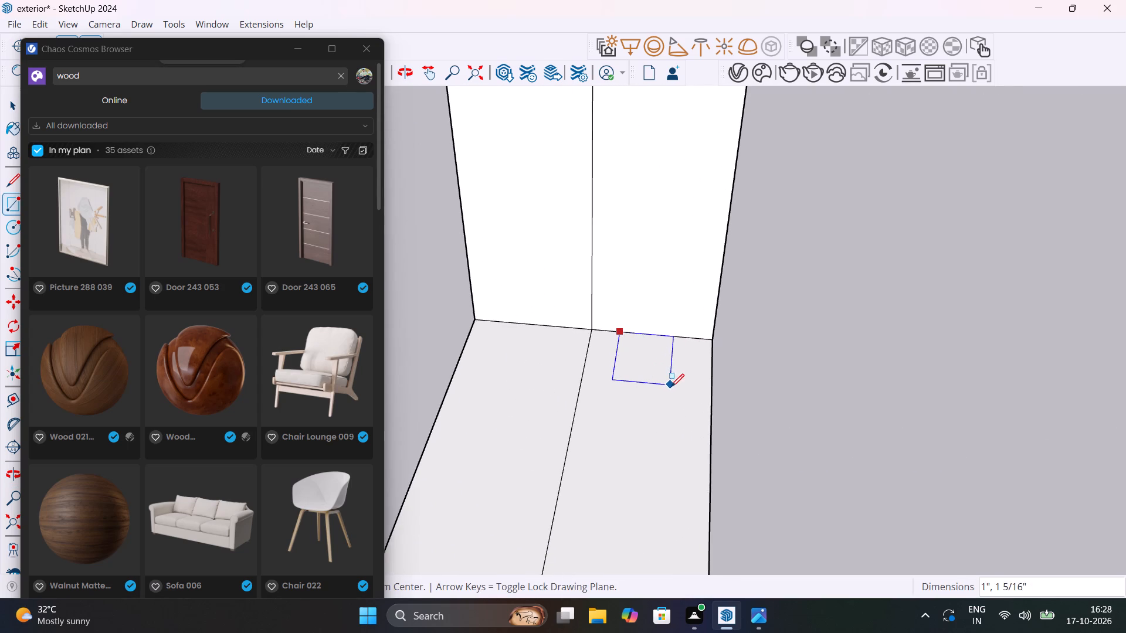
pyautogui.click(676, 388)
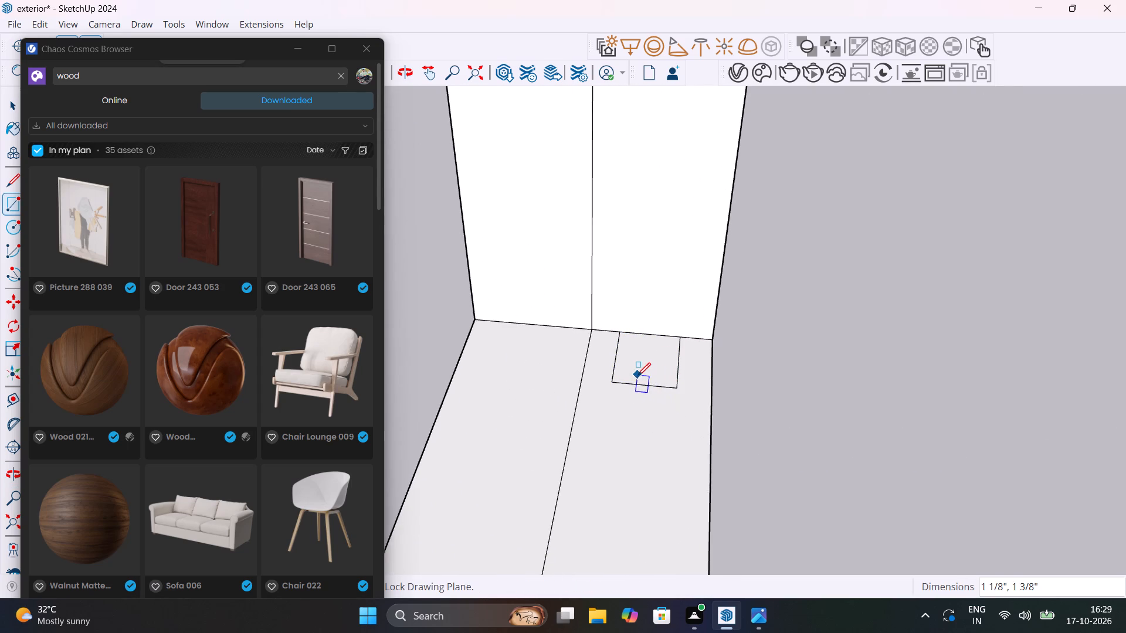
# Add a smaller rectangle about 9/16" by 11/16" to the first one's edge and erase their shared edge to form a stepped profile.
pyautogui.click(630, 380)
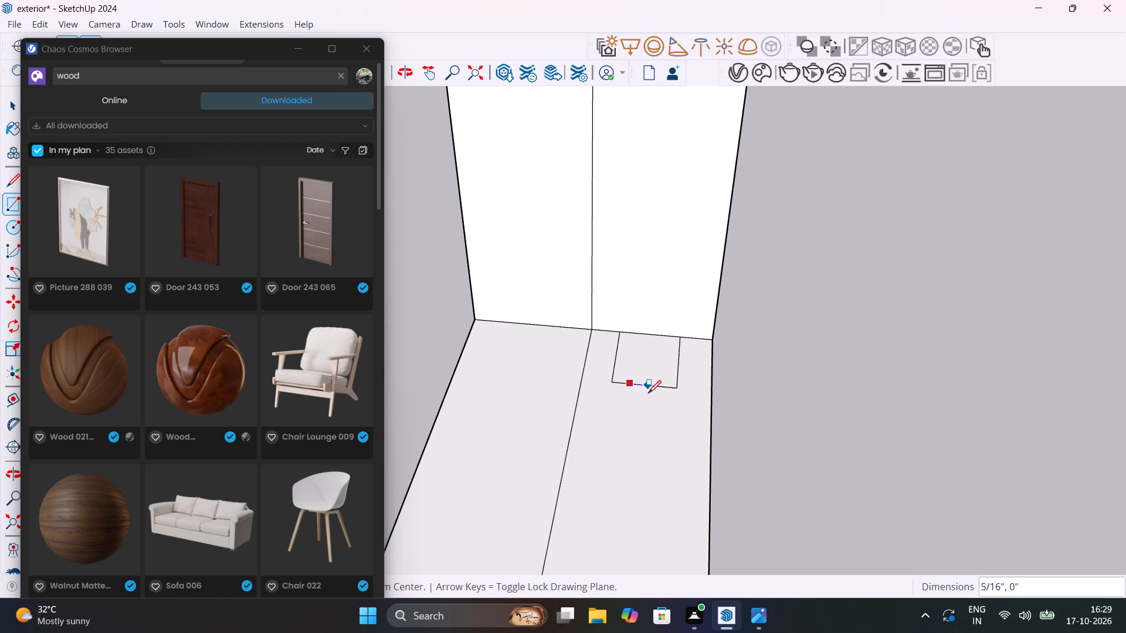
pyautogui.click(659, 414)
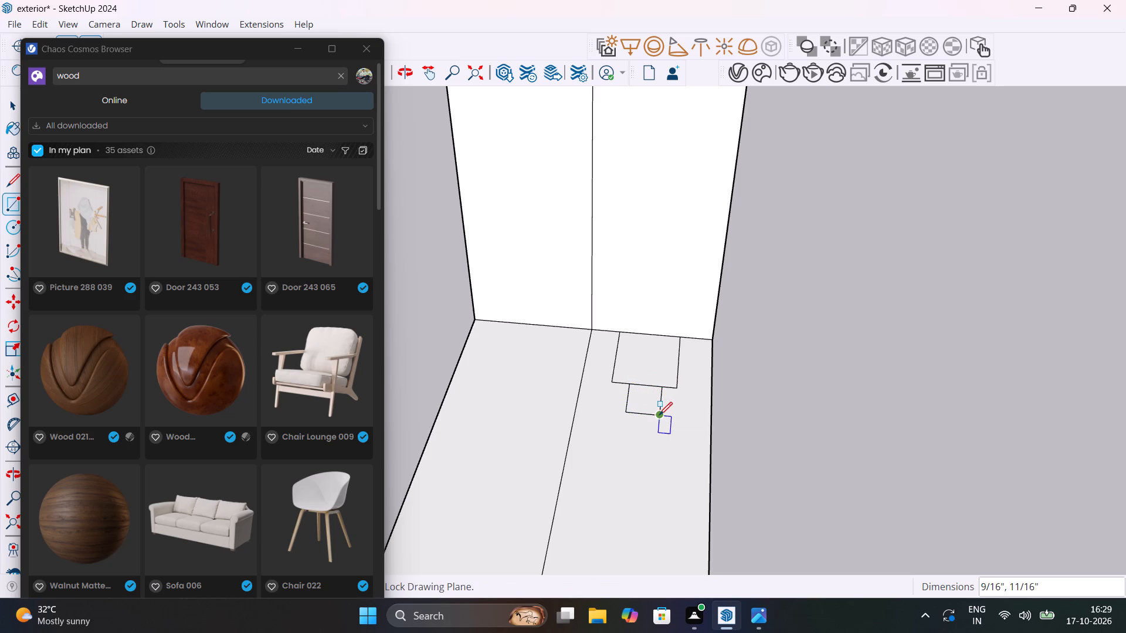
pyautogui.press('space')
pyautogui.press('e')
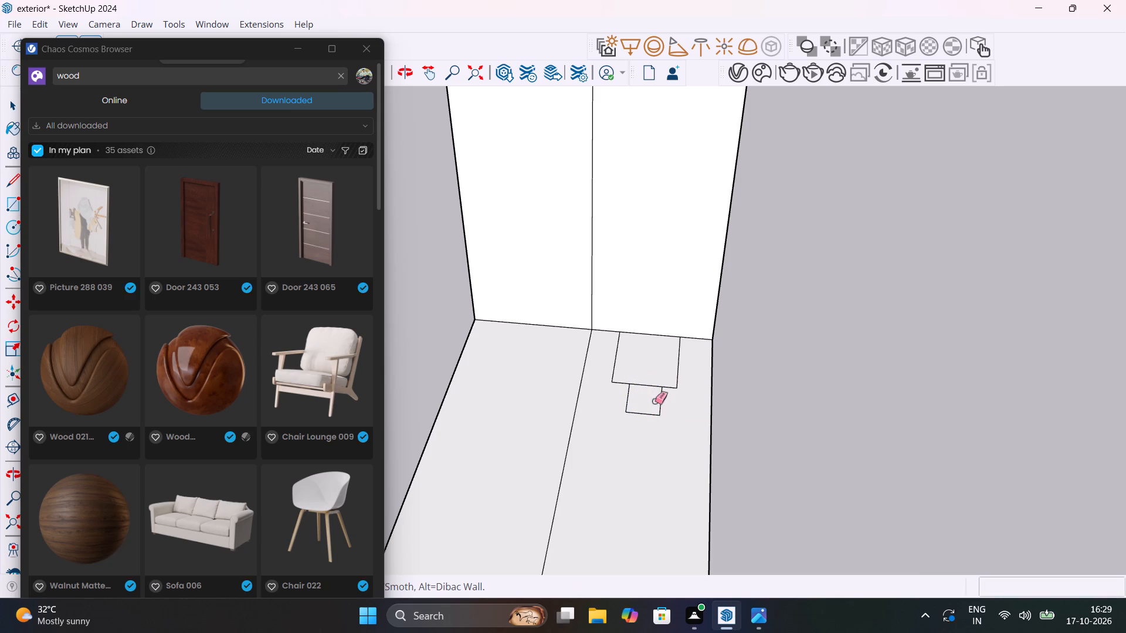
pyautogui.moveTo(649, 390); pyautogui.dragTo(649, 380)
pyautogui.press('space')
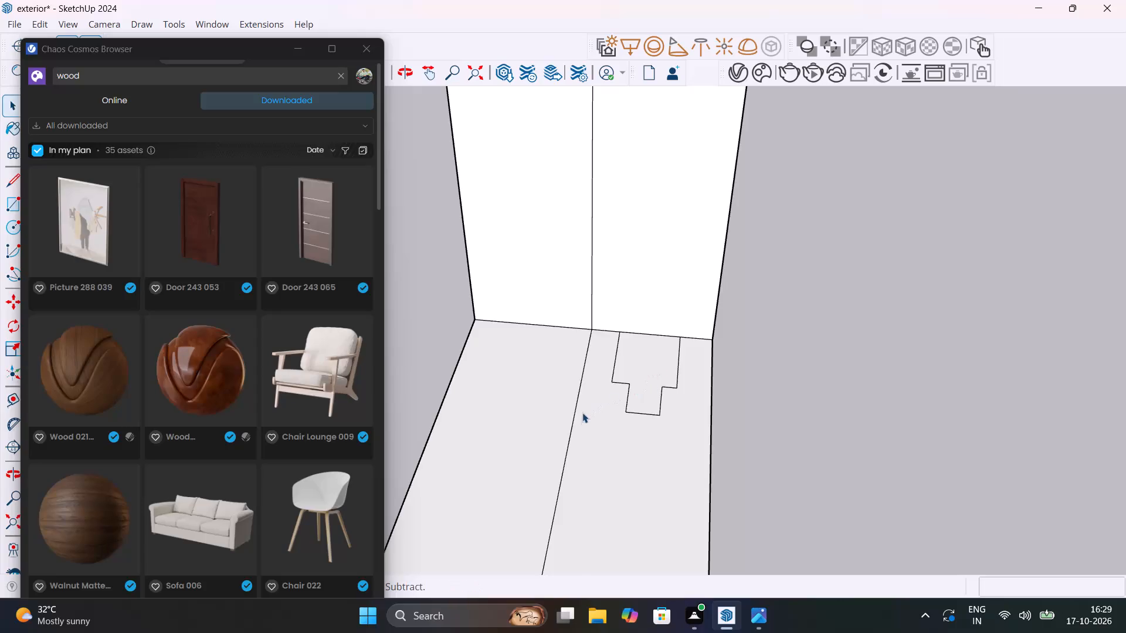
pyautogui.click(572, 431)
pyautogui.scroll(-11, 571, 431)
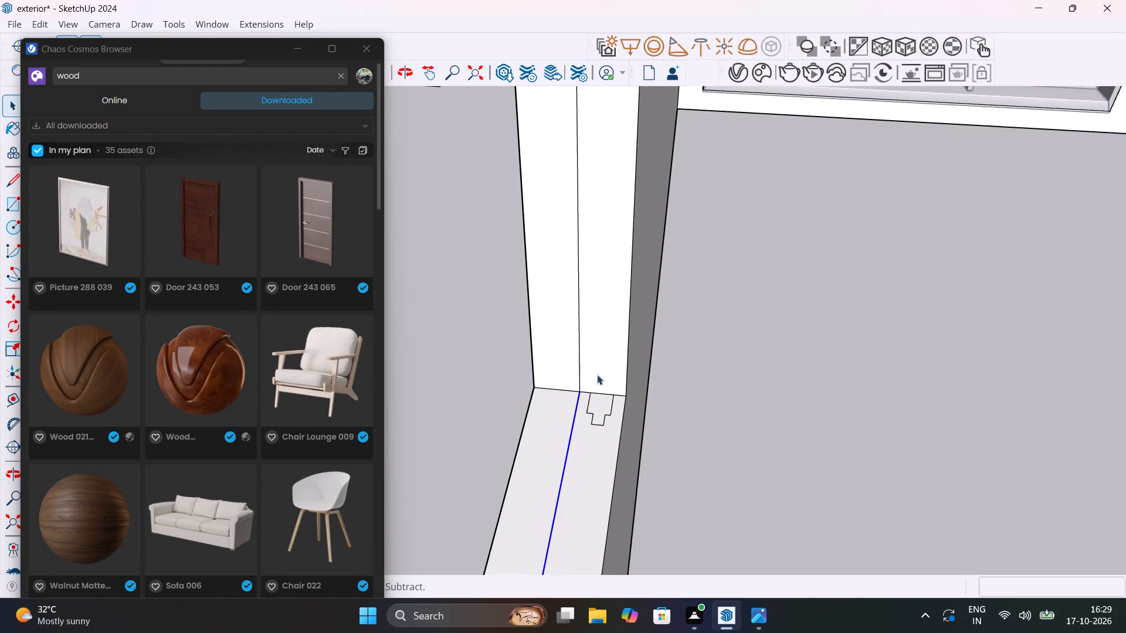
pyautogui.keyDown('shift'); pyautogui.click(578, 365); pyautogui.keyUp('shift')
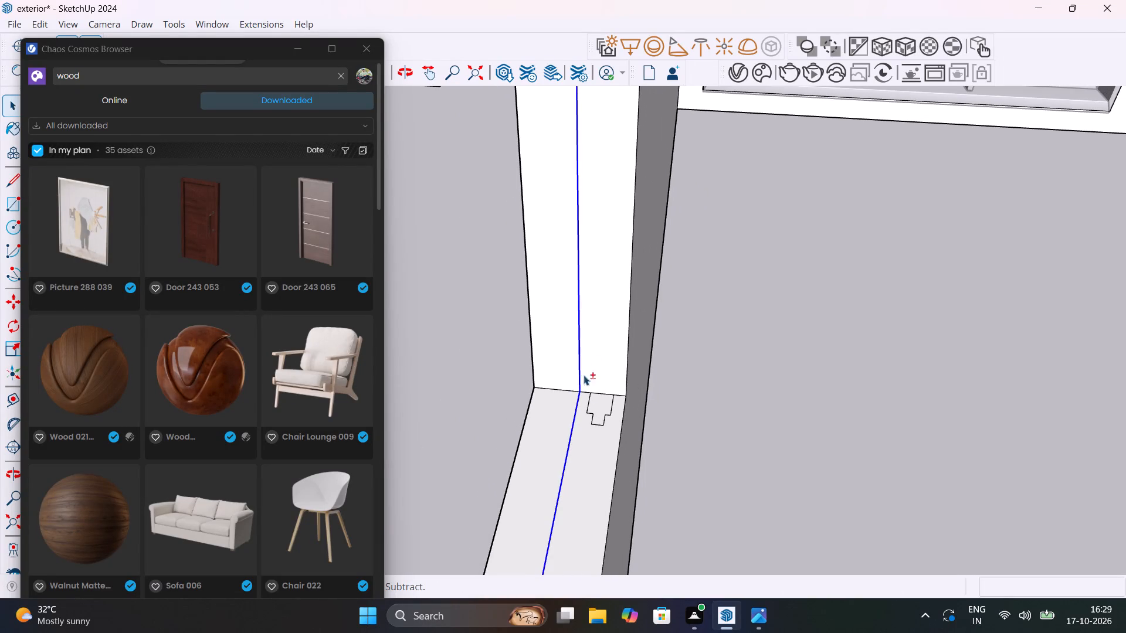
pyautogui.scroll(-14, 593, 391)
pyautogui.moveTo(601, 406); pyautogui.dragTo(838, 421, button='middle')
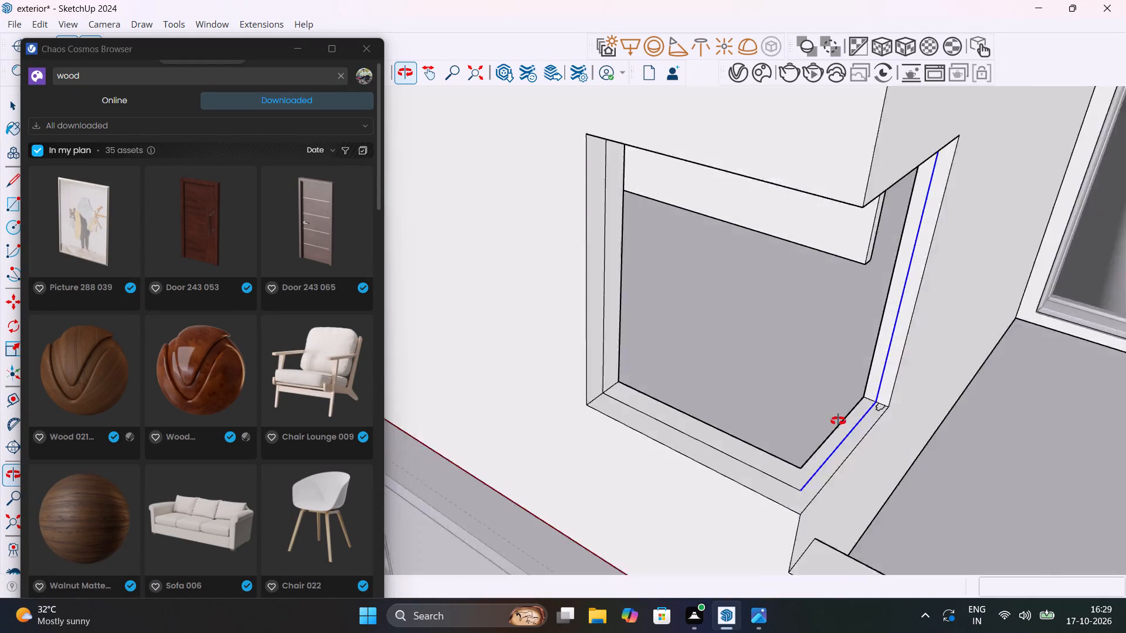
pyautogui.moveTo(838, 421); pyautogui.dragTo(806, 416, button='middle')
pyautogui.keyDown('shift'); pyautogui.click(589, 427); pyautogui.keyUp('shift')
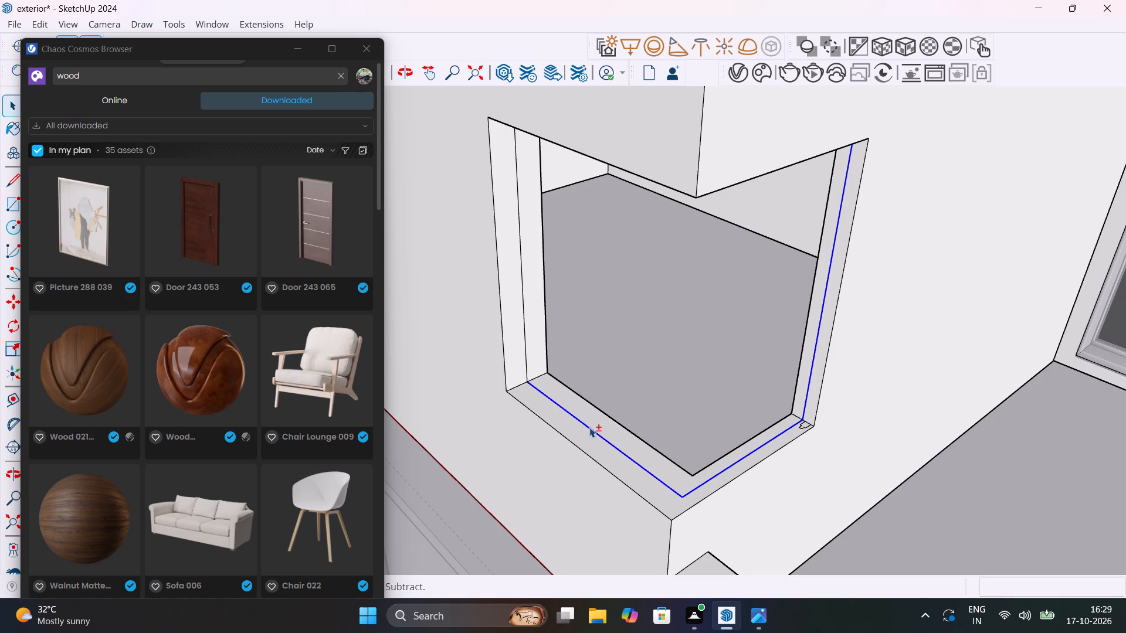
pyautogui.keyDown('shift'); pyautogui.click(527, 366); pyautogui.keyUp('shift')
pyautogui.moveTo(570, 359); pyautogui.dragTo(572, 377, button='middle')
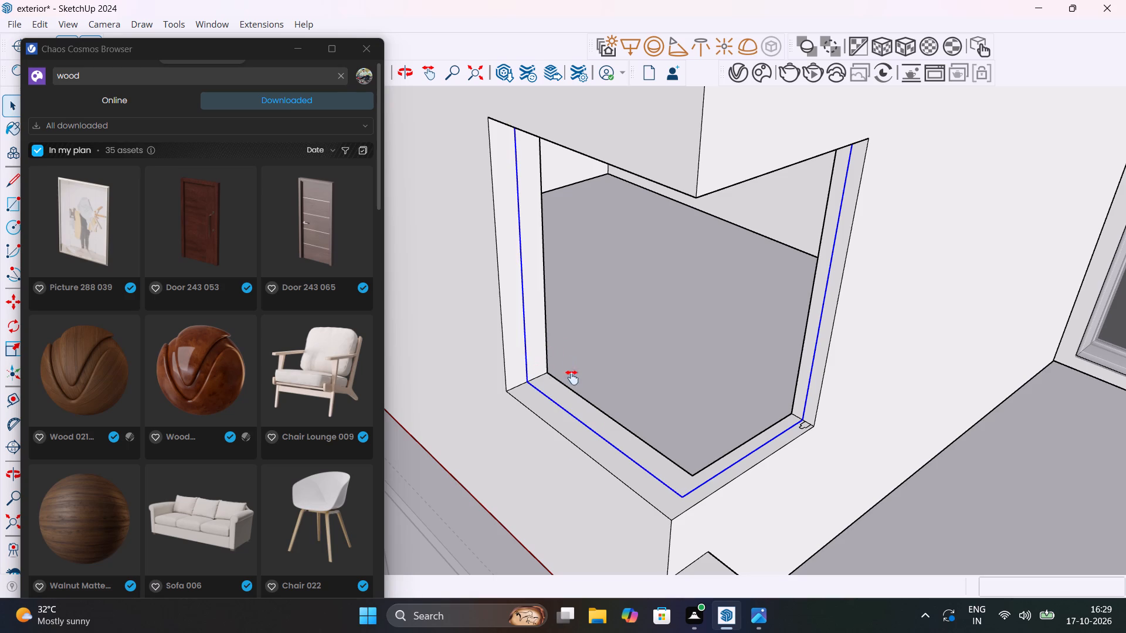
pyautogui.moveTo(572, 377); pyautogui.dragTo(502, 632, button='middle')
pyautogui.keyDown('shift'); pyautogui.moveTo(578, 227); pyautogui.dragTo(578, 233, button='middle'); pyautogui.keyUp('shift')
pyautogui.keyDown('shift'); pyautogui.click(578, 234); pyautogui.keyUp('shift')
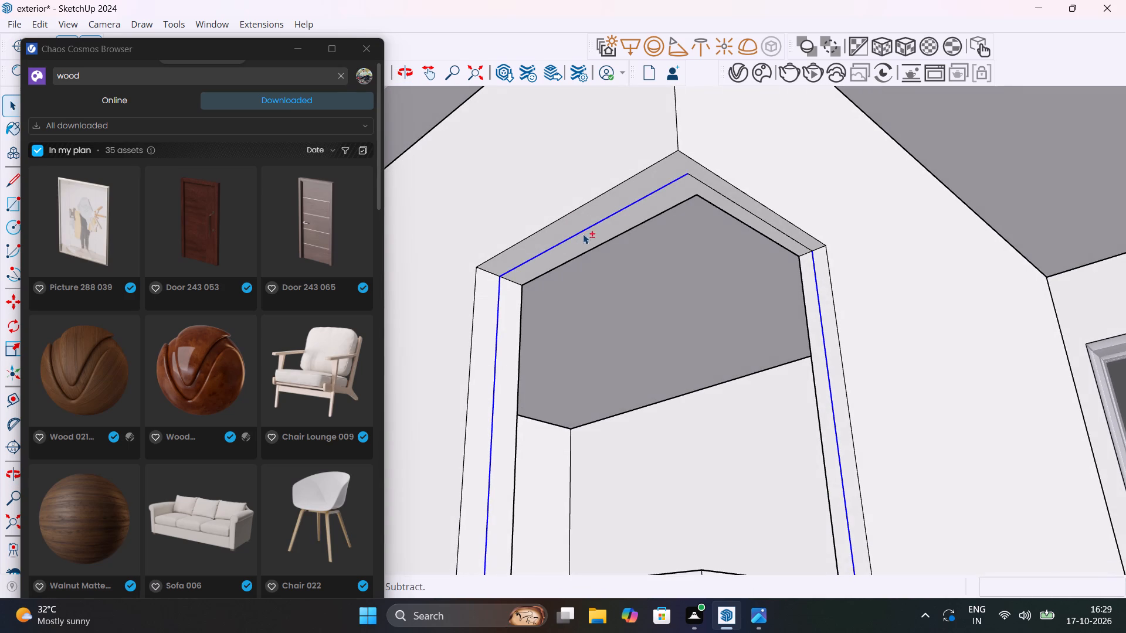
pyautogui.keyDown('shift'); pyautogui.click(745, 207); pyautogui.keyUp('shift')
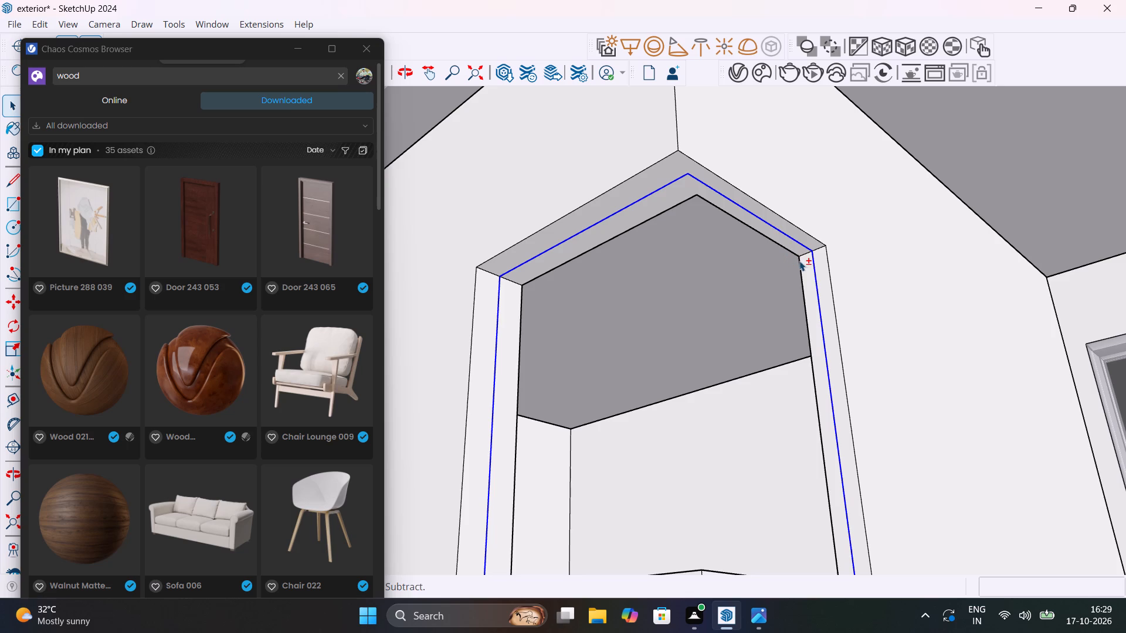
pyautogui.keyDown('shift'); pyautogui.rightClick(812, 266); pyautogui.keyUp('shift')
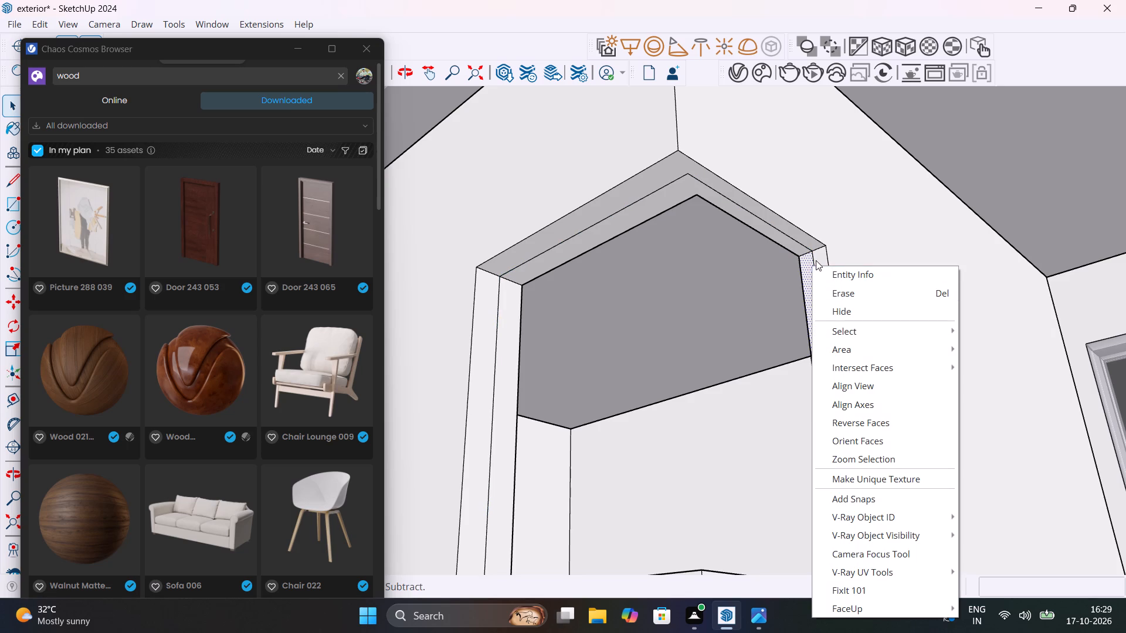
# Weld the six centre-line edges running around the corner window opening's head, jambs and sill into one continuous path.
pyautogui.keyDown('shift'); pyautogui.click(812, 257); pyautogui.keyUp('shift')
pyautogui.keyDown('shift'); pyautogui.click(802, 244); pyautogui.keyUp('shift')
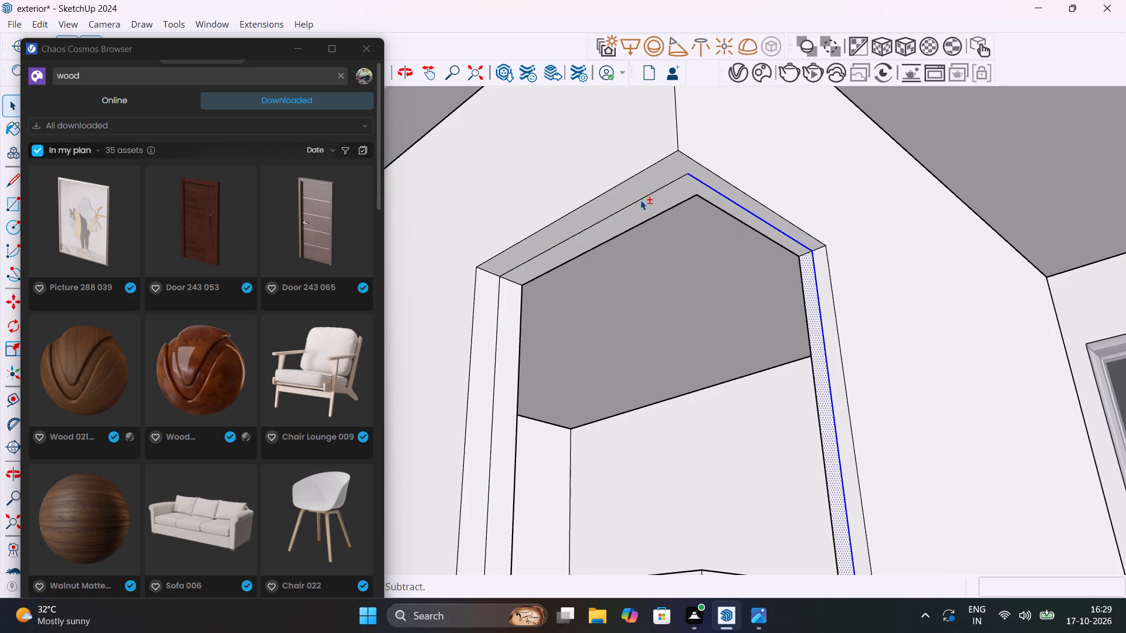
pyautogui.keyDown('shift'); pyautogui.click(640, 200); pyautogui.keyUp('shift')
pyautogui.keyDown('shift'); pyautogui.click(496, 353); pyautogui.keyUp('shift')
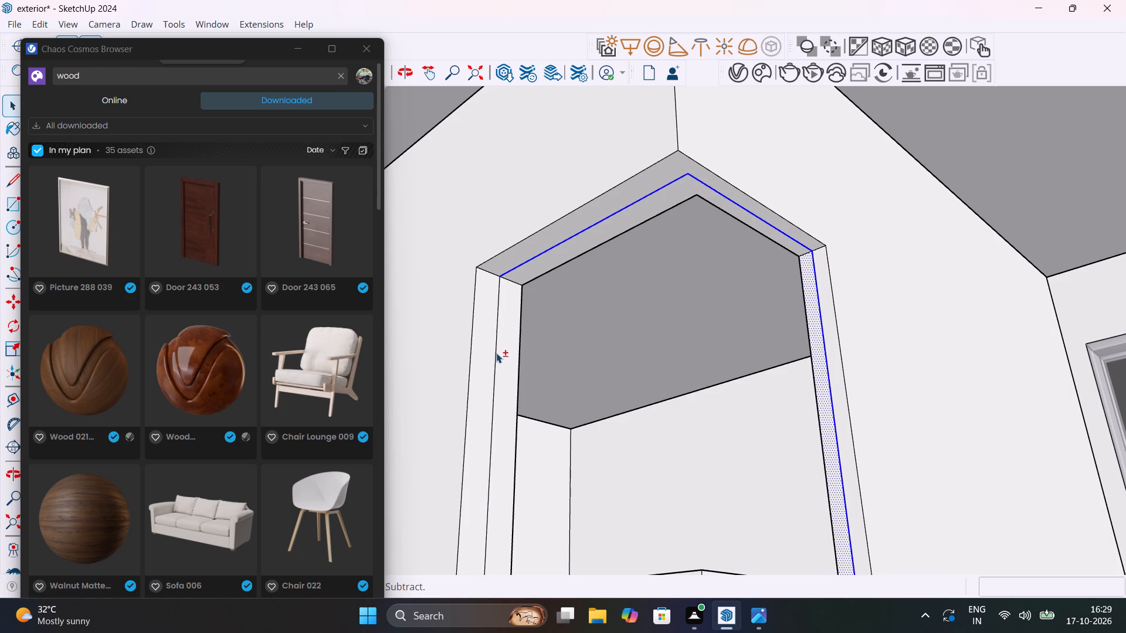
pyautogui.keyDown('shift'); pyautogui.scroll(-6, 777, 393); pyautogui.keyUp('shift')
pyautogui.moveTo(791, 435); pyautogui.dragTo(801, 522, button='middle')
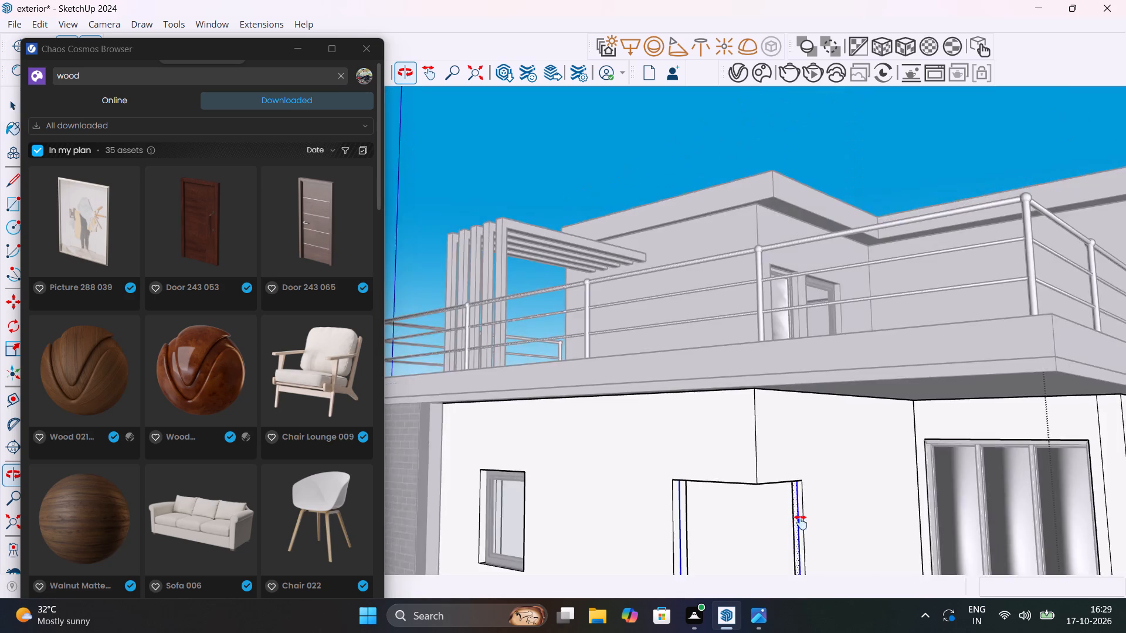
pyautogui.moveTo(801, 522); pyautogui.dragTo(734, 304, button='middle')
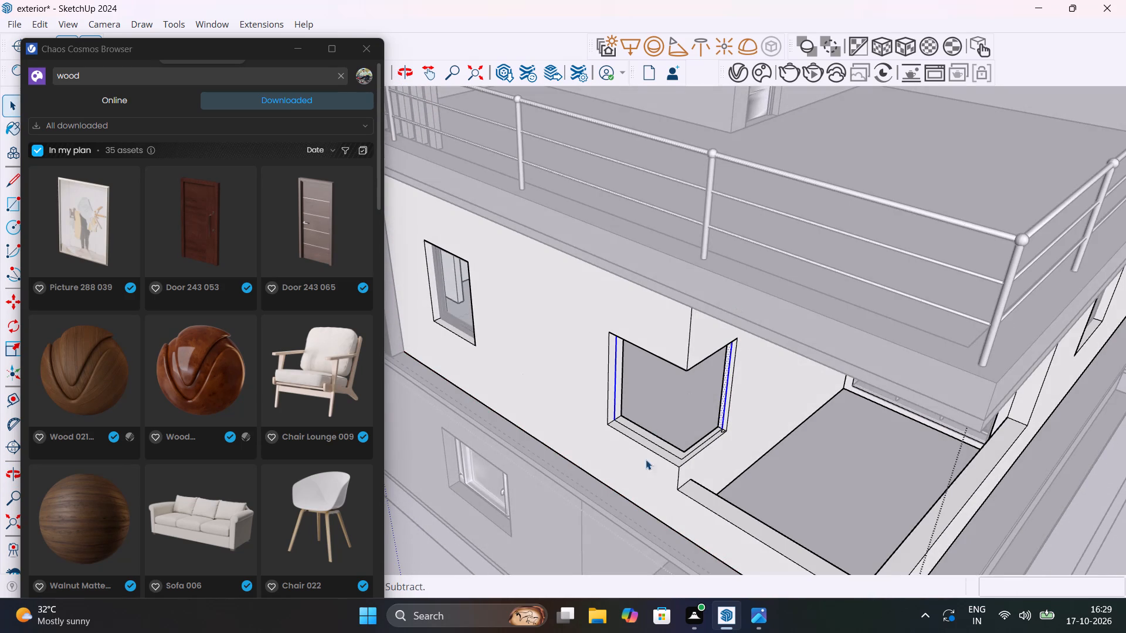
pyautogui.keyDown('shift'); pyautogui.scroll(9, 687, 452); pyautogui.keyUp('shift')
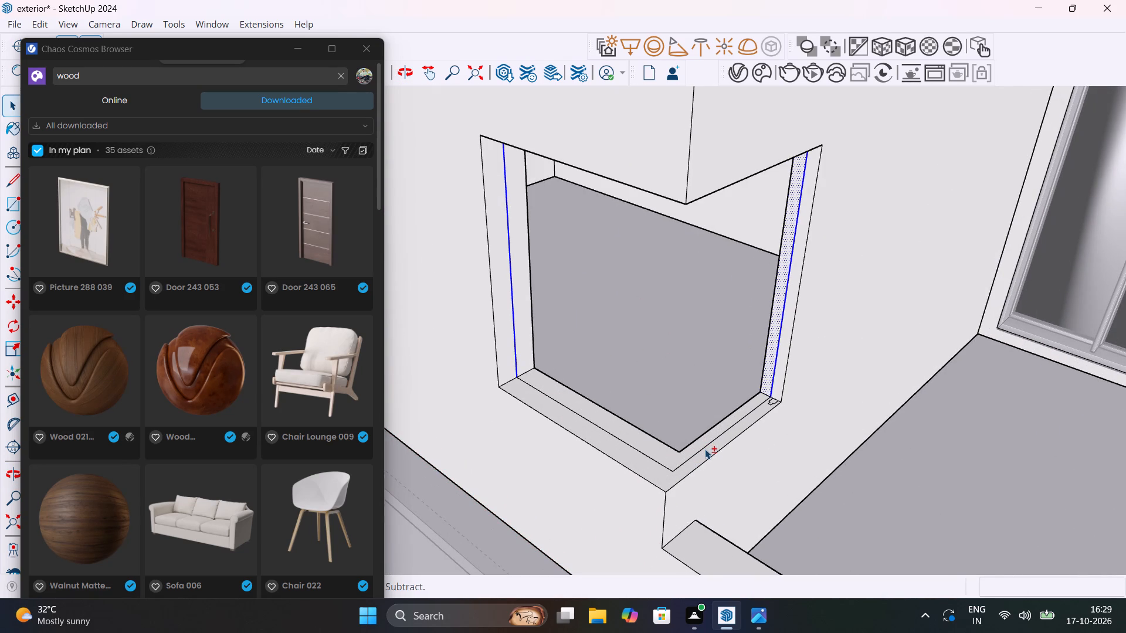
pyautogui.keyDown('shift'); pyautogui.click(706, 445); pyautogui.keyUp('shift')
pyautogui.keyDown('shift'); pyautogui.click(652, 458); pyautogui.keyUp('shift')
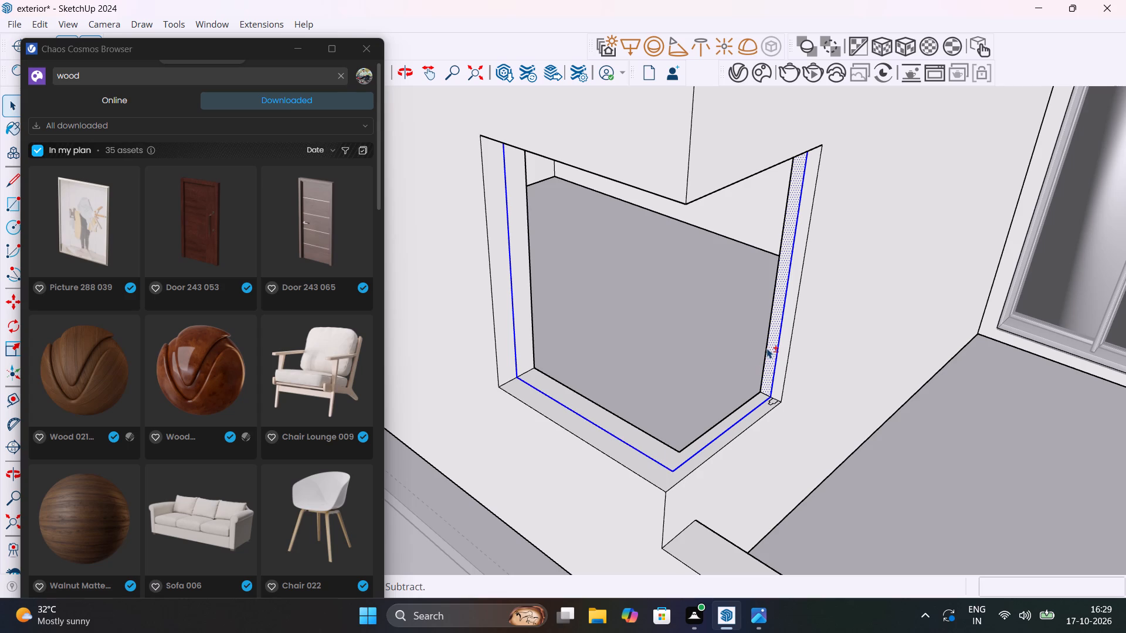
pyautogui.keyDown('shift'); pyautogui.click(771, 349); pyautogui.keyUp('shift')
pyautogui.keyDown('shift'); pyautogui.moveTo(769, 360); pyautogui.dragTo(786, 270, button='middle'); pyautogui.keyUp('shift')
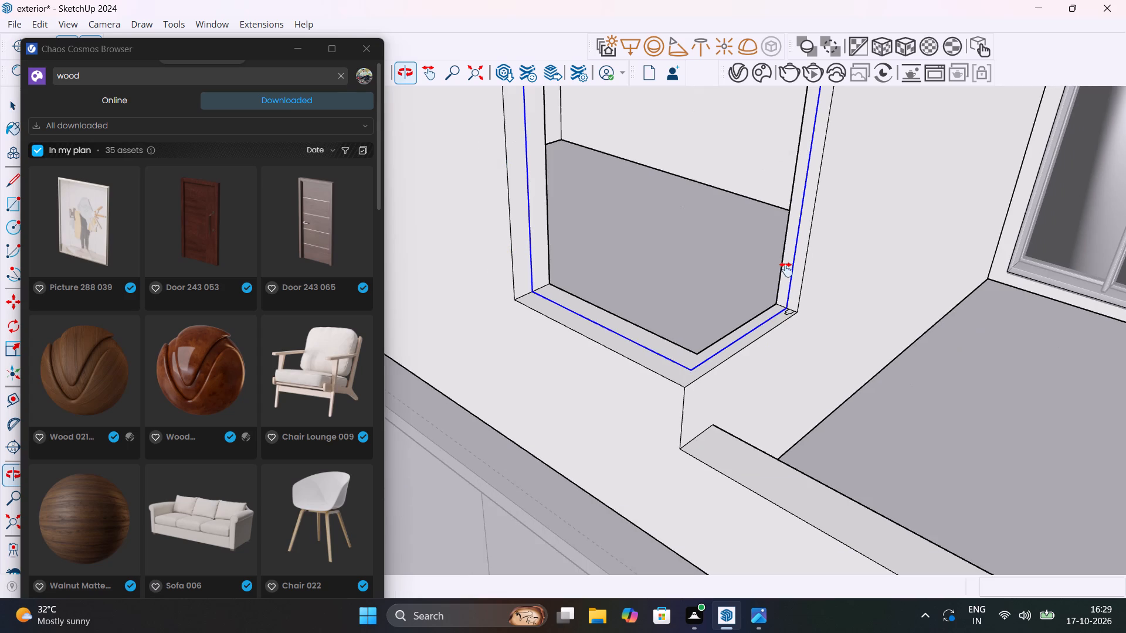
pyautogui.keyDown('shift'); pyautogui.moveTo(786, 270); pyautogui.dragTo(732, 501, button='middle'); pyautogui.keyUp('shift')
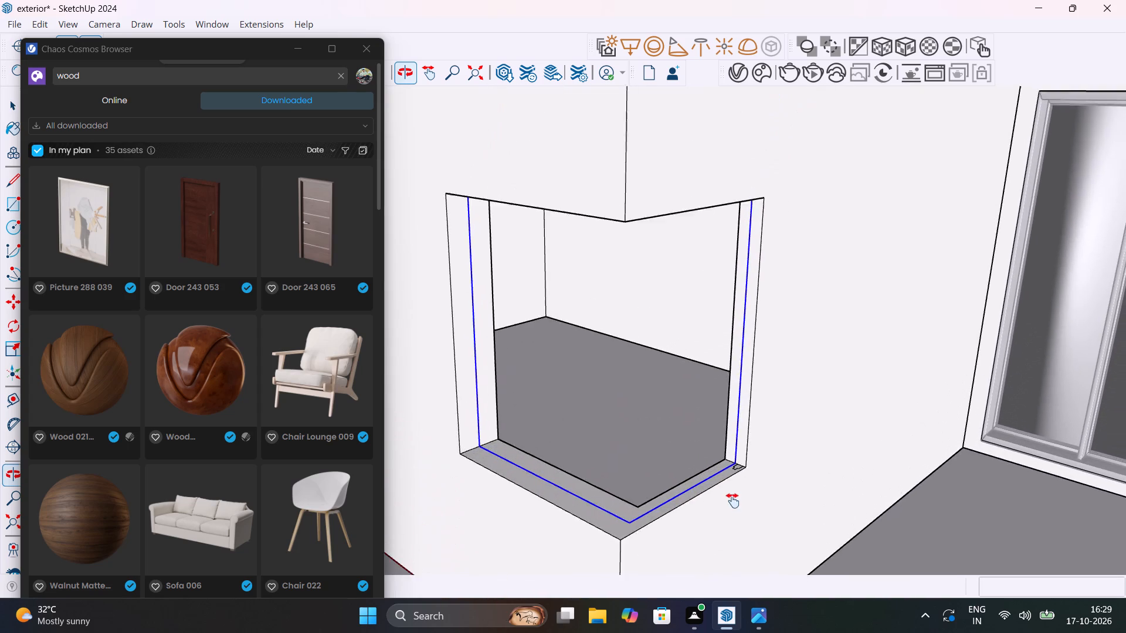
pyautogui.keyDown('shift'); pyautogui.moveTo(732, 501); pyautogui.dragTo(737, 560, button='middle'); pyautogui.keyUp('shift')
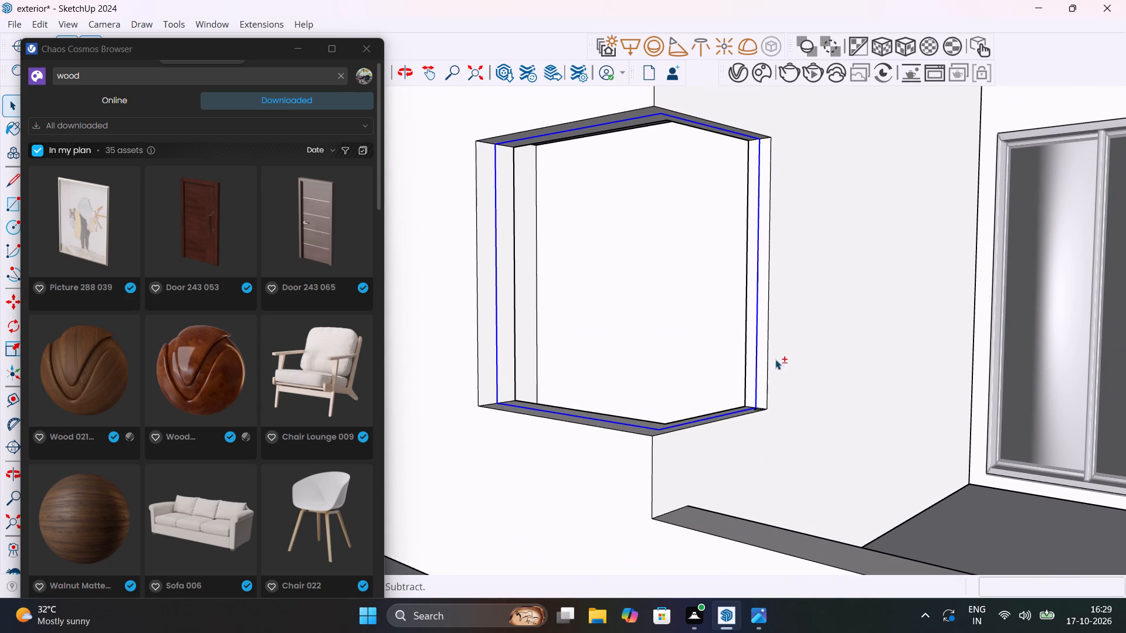
pyautogui.keyDown('shift'); pyautogui.rightClick(758, 325); pyautogui.keyUp('shift')
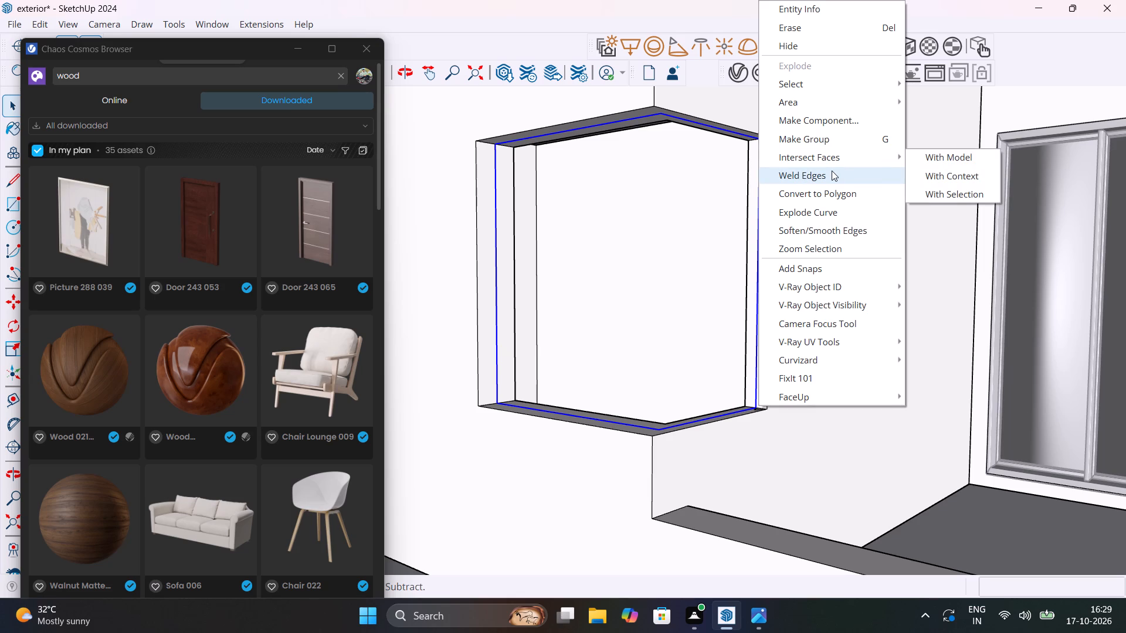
pyautogui.keyDown('shift'); pyautogui.click(833, 172); pyautogui.keyUp('shift')
# Sweep the stepped profile on the sill along the welded centre line with Follow Me to form the corner window frame.
pyautogui.scroll(-5, 723, 346)
pyautogui.moveTo(732, 360); pyautogui.dragTo(754, 394, button='middle')
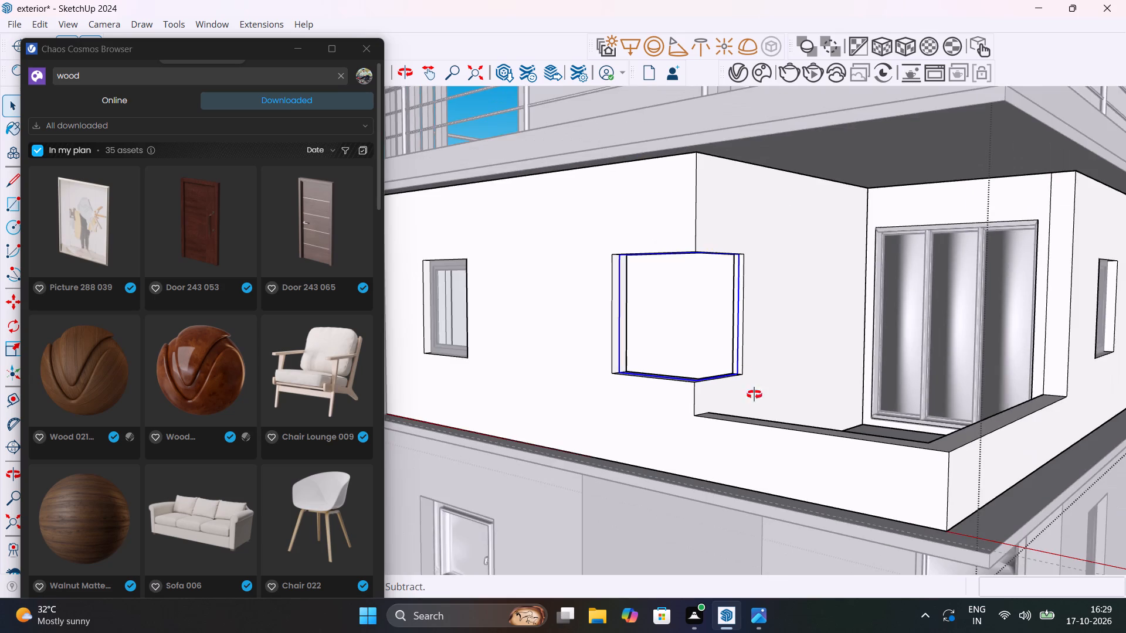
pyautogui.moveTo(754, 394); pyautogui.dragTo(700, 420, button='middle')
pyautogui.scroll(5, 662, 457)
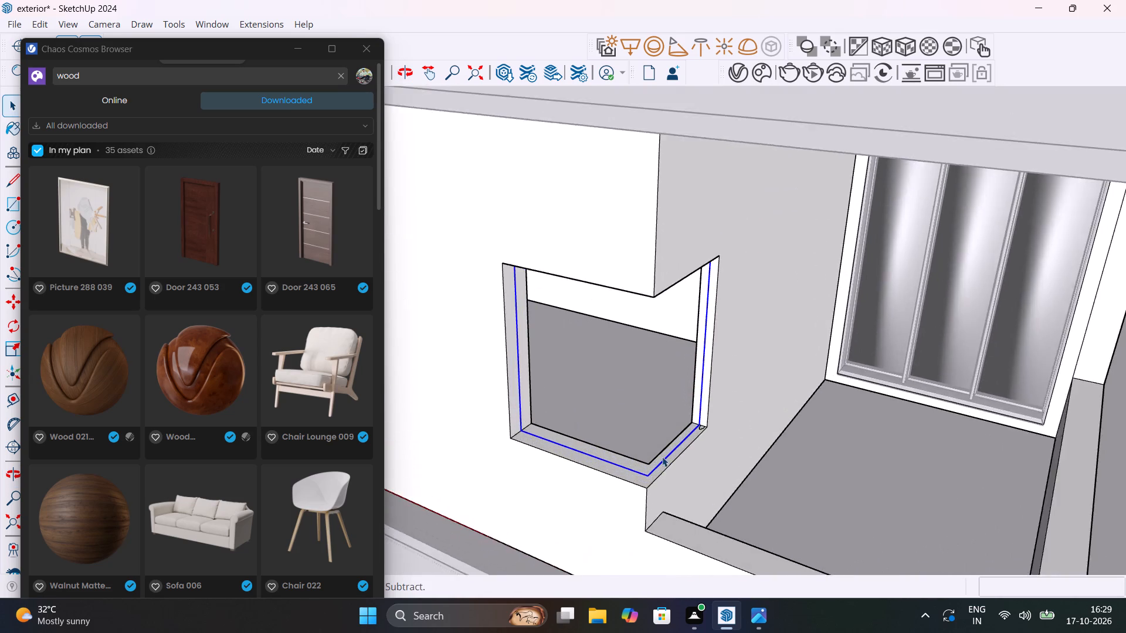
pyautogui.scroll(8, 662, 457)
pyautogui.scroll(5, 717, 440)
pyautogui.moveTo(245, 52); pyautogui.dragTo(401, 175)
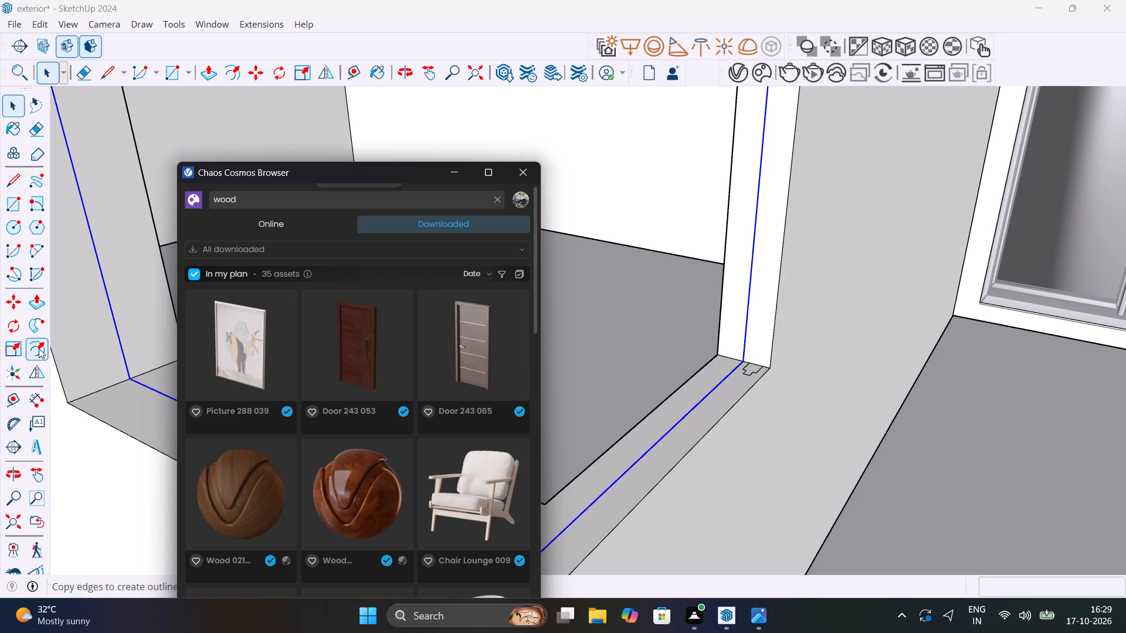
pyautogui.click(39, 331)
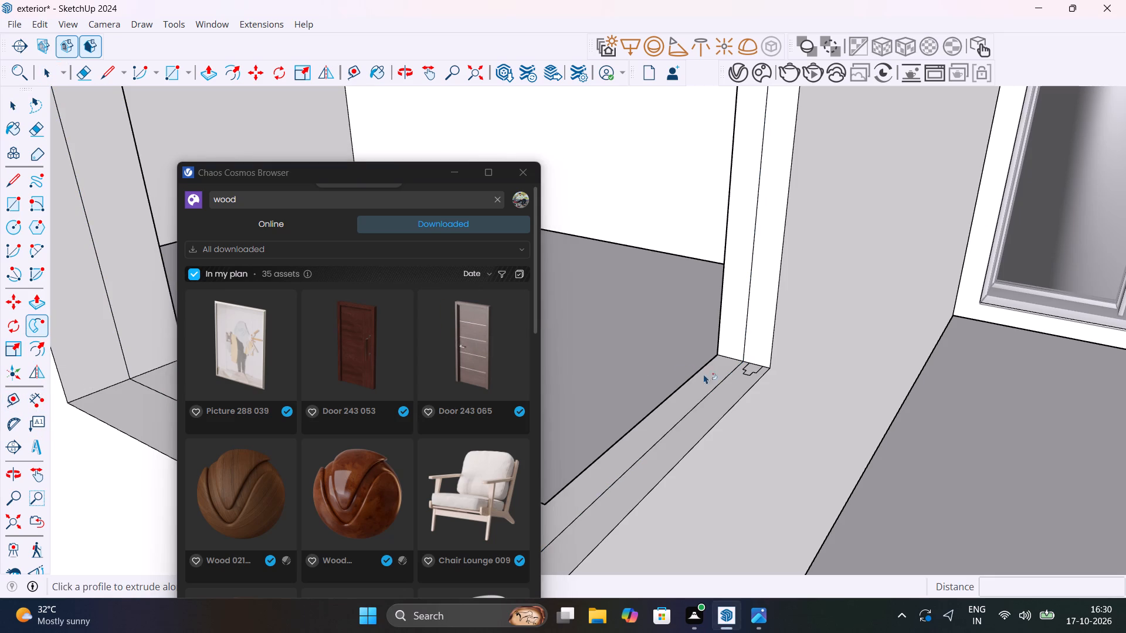
pyautogui.click(745, 369)
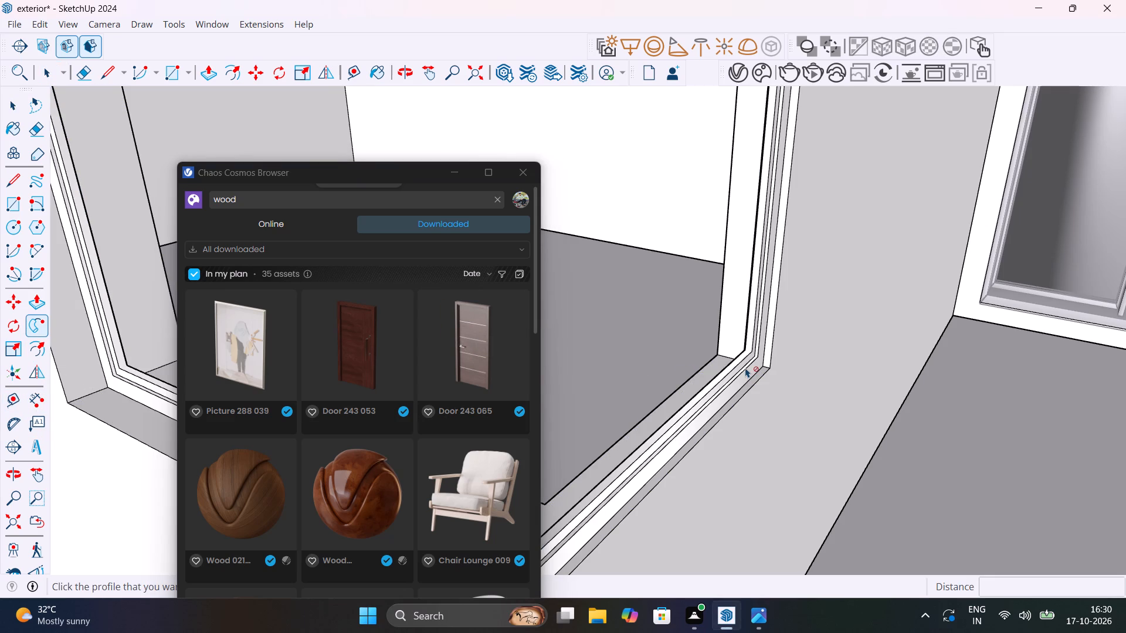
pyautogui.scroll(-11, 746, 367)
pyautogui.moveTo(751, 355); pyautogui.dragTo(801, 339, button='middle')
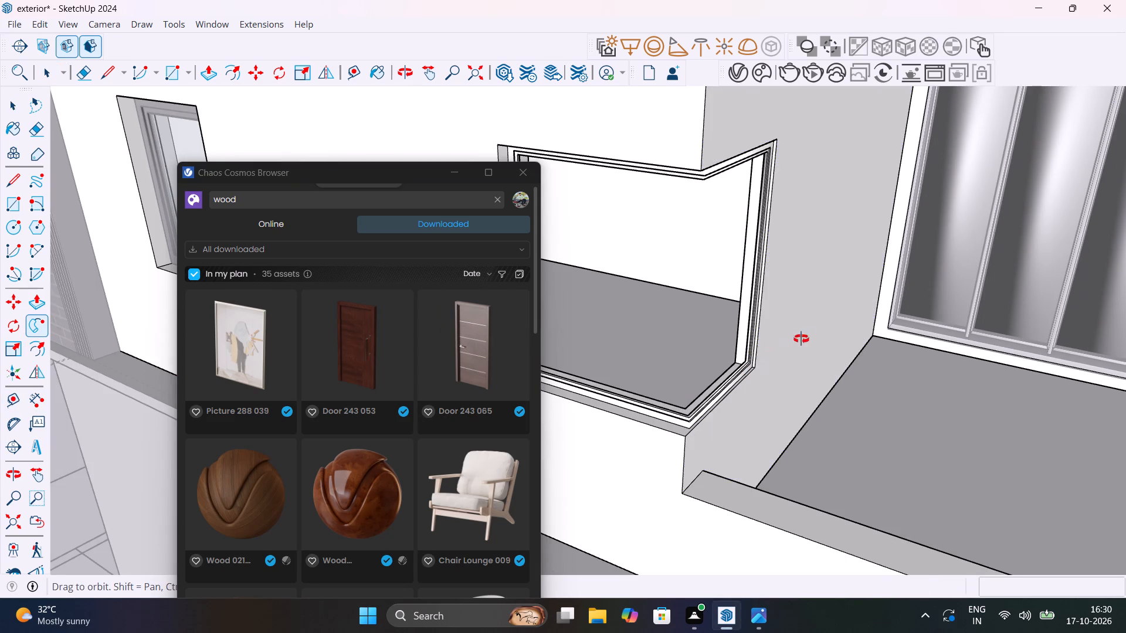
pyautogui.moveTo(801, 339); pyautogui.dragTo(786, 389, button='middle')
pyautogui.press('space')
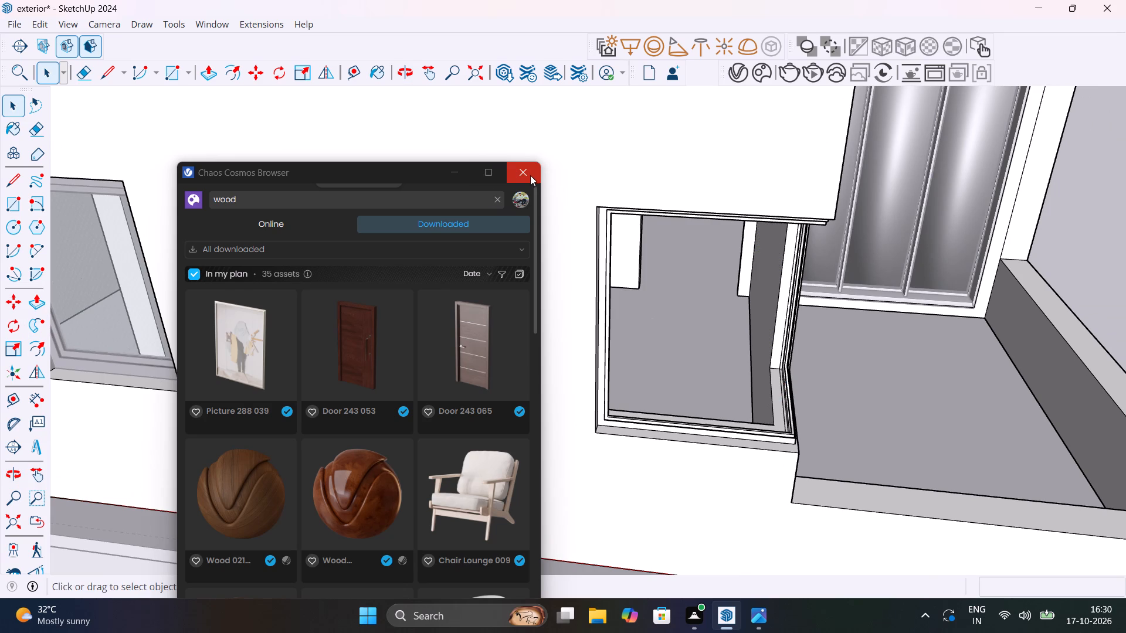
# Close the Cosmos browser.
pyautogui.click(530, 174)
# Examine the swept corner window frame from outside, from above and below, including its upper corners and the head.
pyautogui.scroll(-5, 557, 207)
pyautogui.moveTo(625, 243); pyautogui.dragTo(579, 254, button='middle')
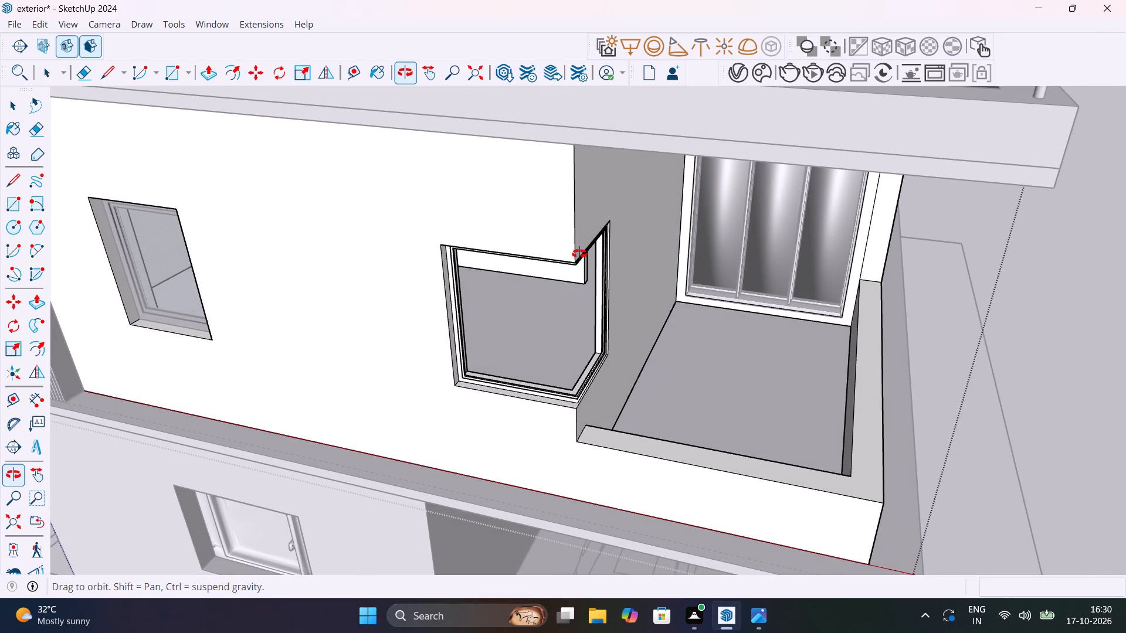
pyautogui.moveTo(579, 254); pyautogui.dragTo(579, 246, button='middle')
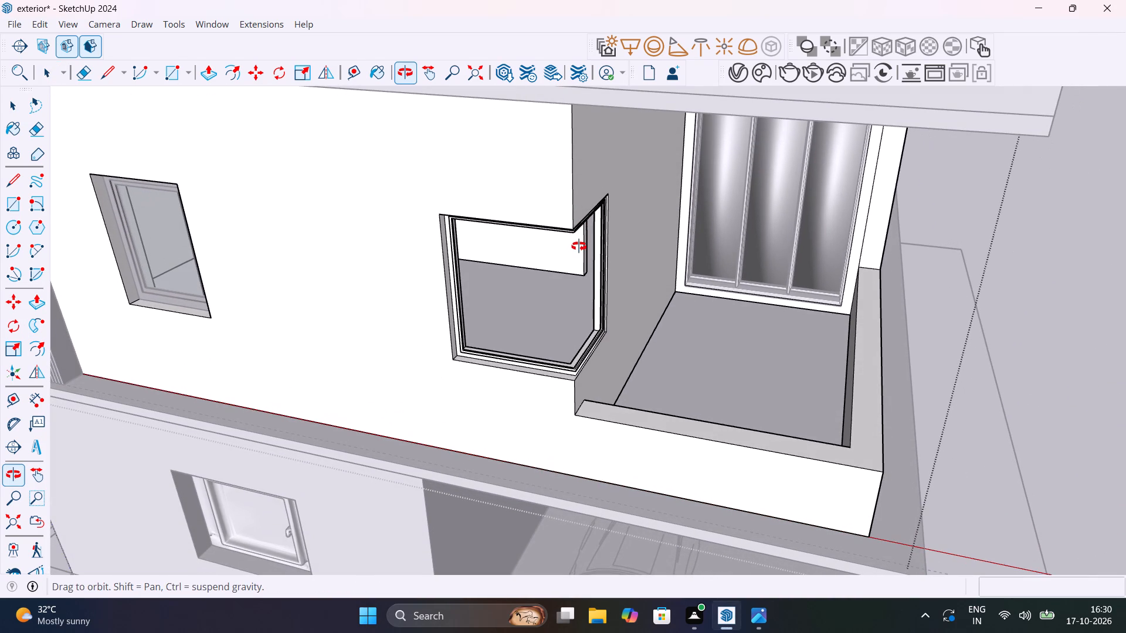
pyautogui.moveTo(579, 246); pyautogui.dragTo(524, 243, button='middle')
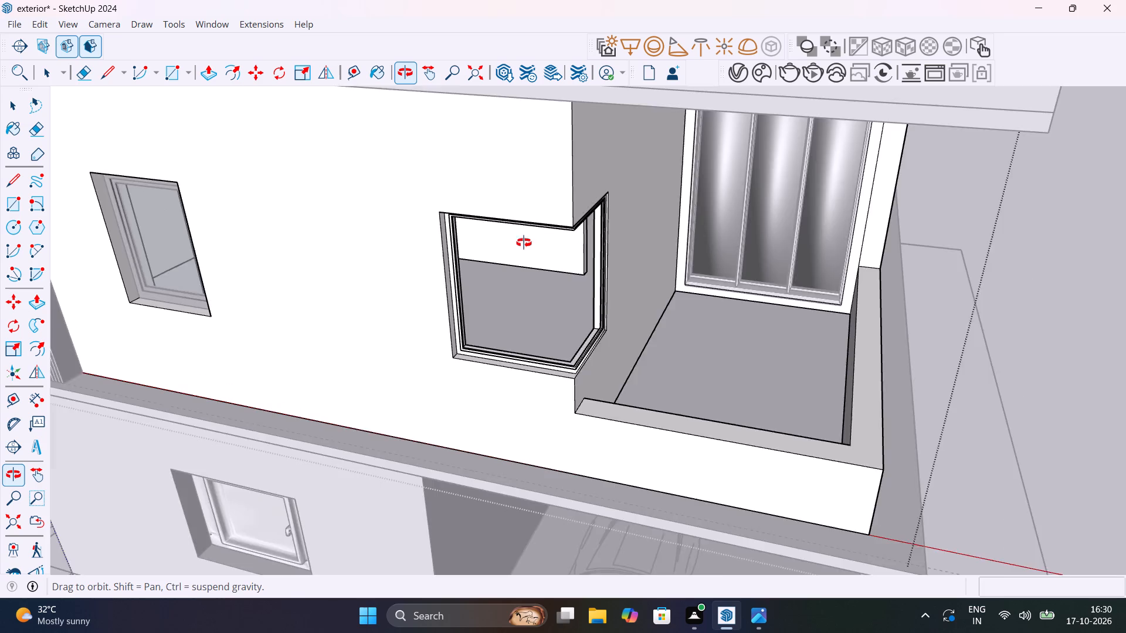
pyautogui.moveTo(524, 243); pyautogui.dragTo(532, 242, button='middle')
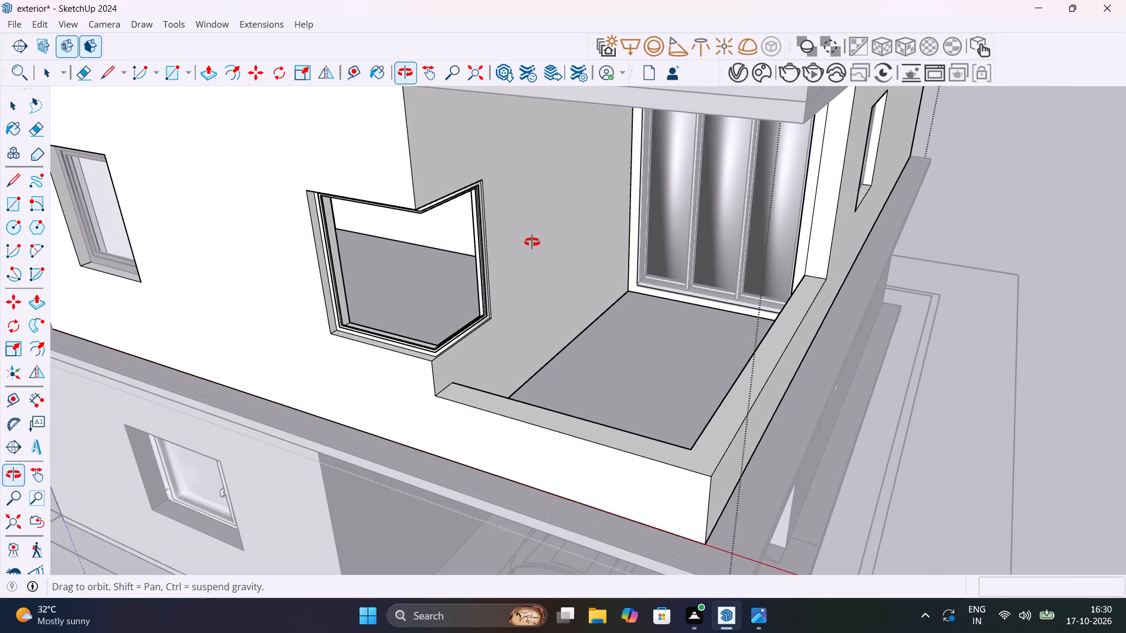
pyautogui.moveTo(532, 242); pyautogui.dragTo(696, 316, button='middle')
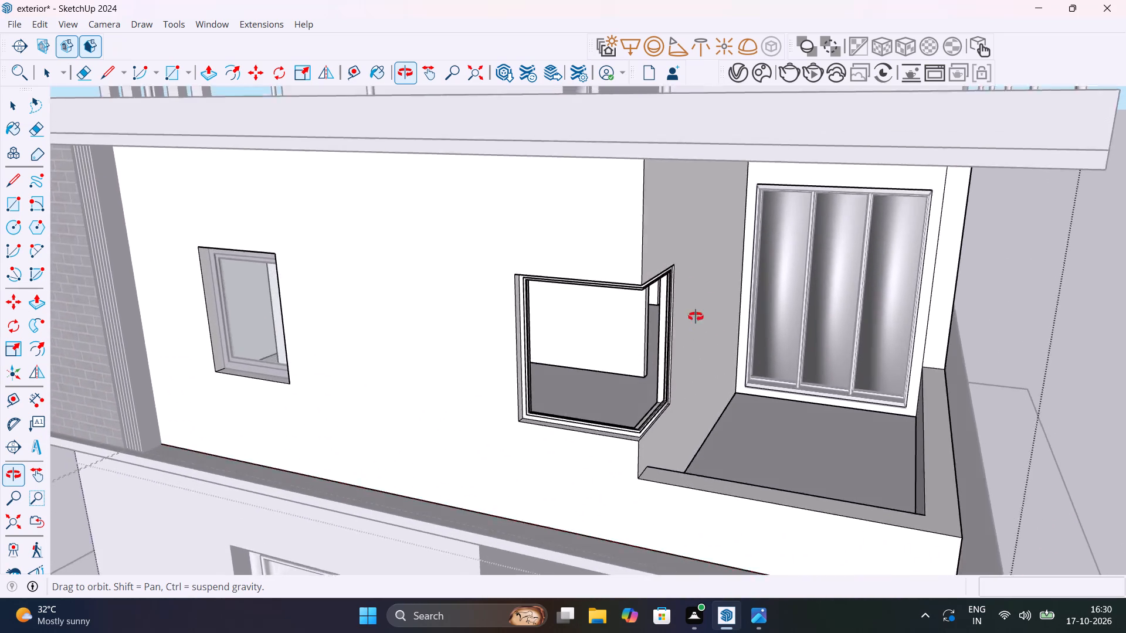
pyautogui.moveTo(696, 316); pyautogui.dragTo(670, 239, button='middle')
pyautogui.scroll(4, 540, 125)
pyautogui.keyDown('shift'); pyautogui.scroll(1, 571, 133); pyautogui.keyUp('shift')
pyautogui.keyDown('shift'); pyautogui.moveTo(574, 136); pyautogui.dragTo(578, 234, button='middle'); pyautogui.keyUp('shift')
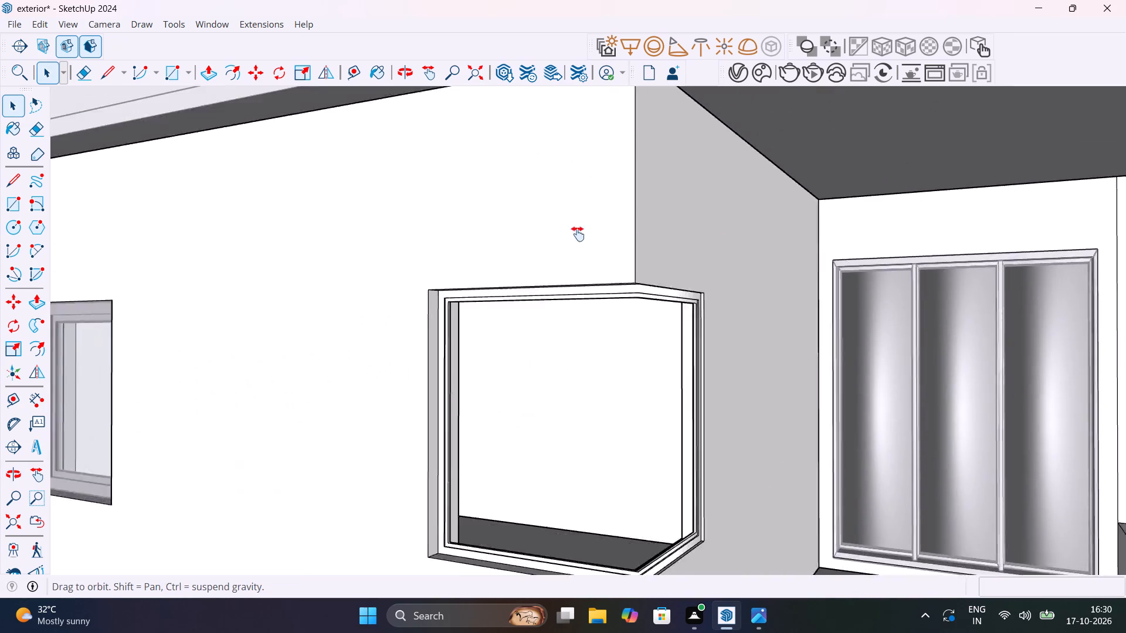
pyautogui.keyDown('shift'); pyautogui.moveTo(578, 234); pyautogui.dragTo(527, 142, button='middle'); pyautogui.keyUp('shift')
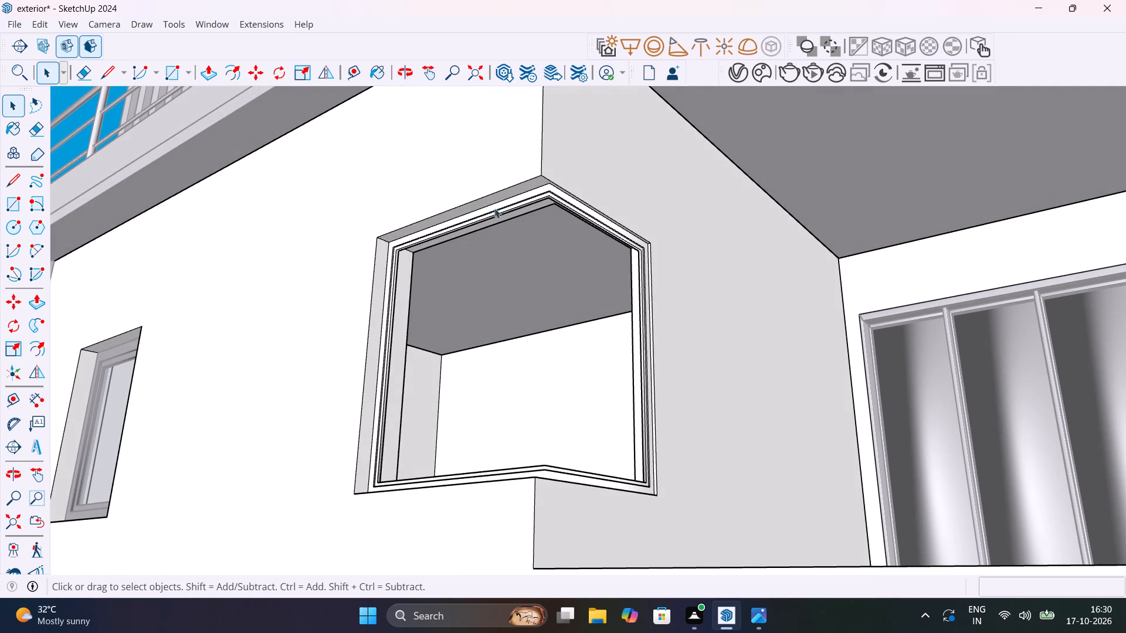
pyautogui.scroll(4, 496, 216)
pyautogui.moveTo(552, 192); pyautogui.dragTo(552, 186, button='middle')
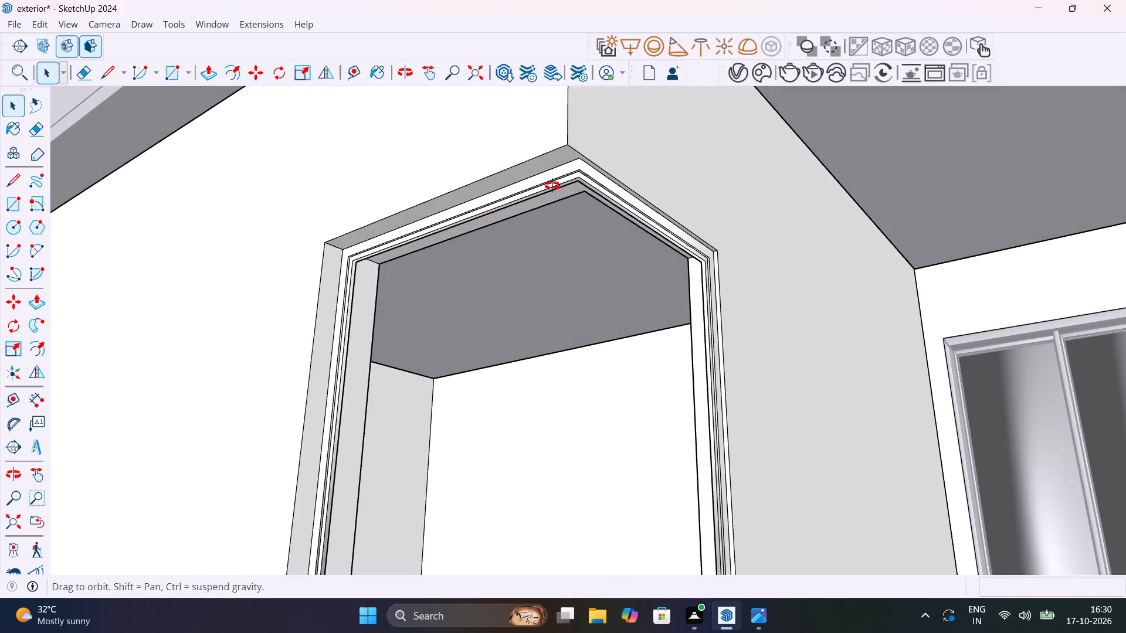
pyautogui.moveTo(552, 186); pyautogui.dragTo(549, 172, button='middle')
pyautogui.scroll(9, 355, 236)
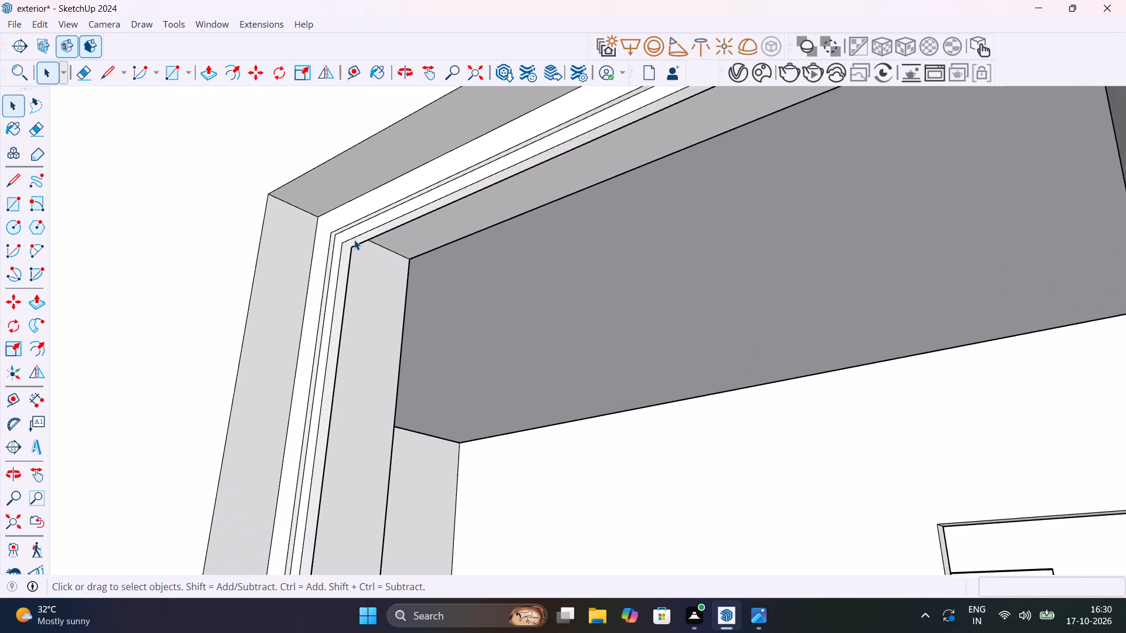
# Draw a rectangular glass pane about 3' 2" by 3' 8" inside the corner window frame, filling its wider front side.
pyautogui.scroll(18, 354, 240)
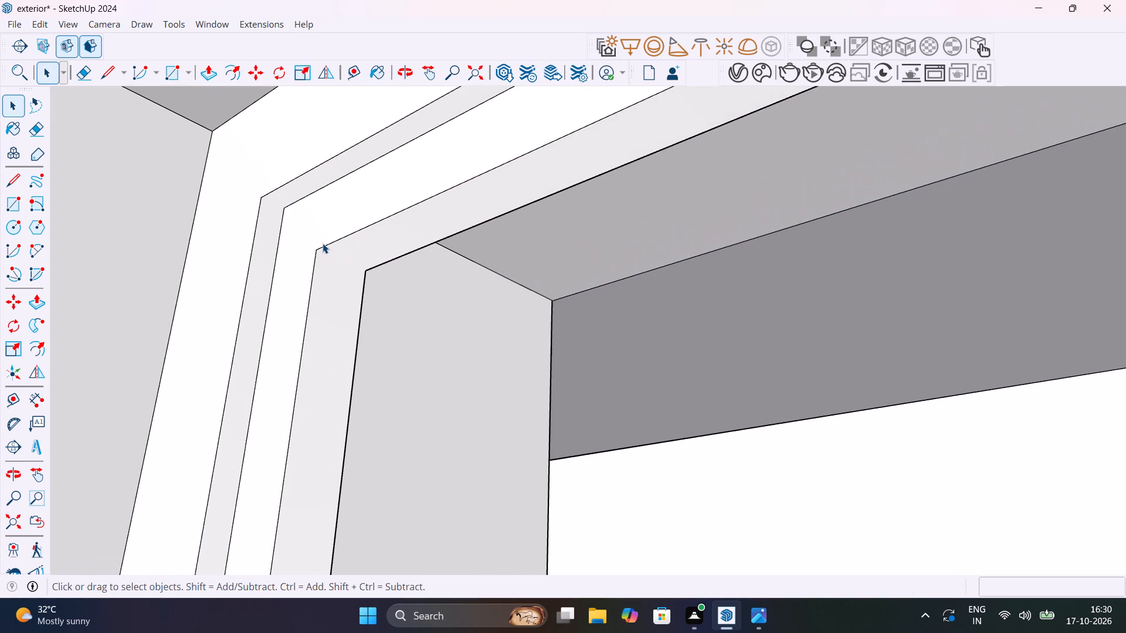
pyautogui.press('r')
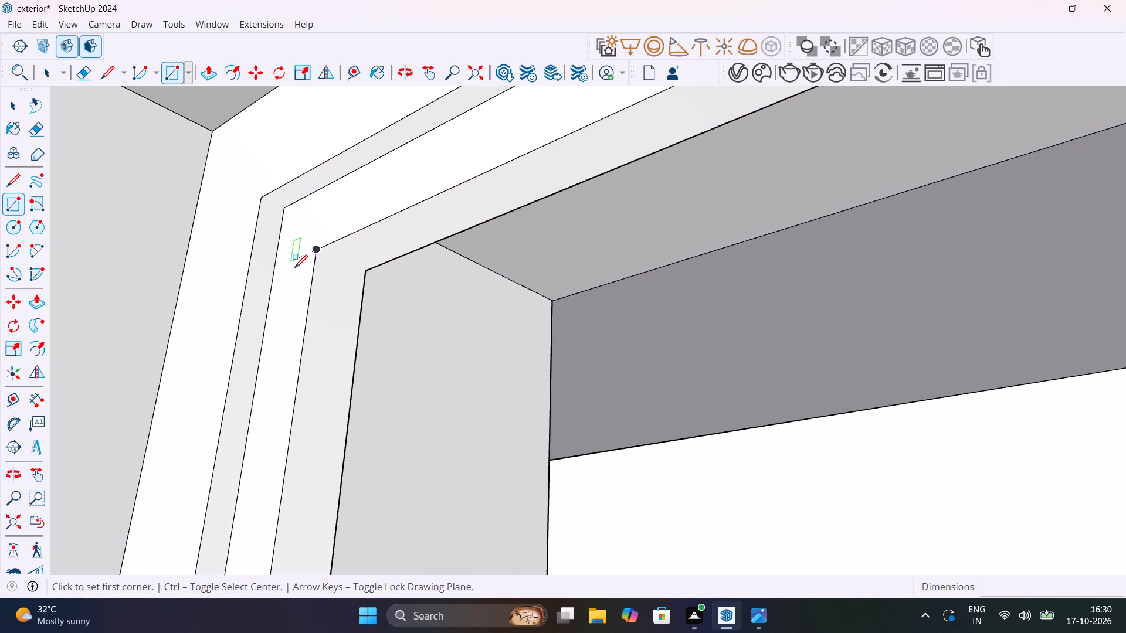
pyautogui.click(294, 268)
pyautogui.scroll(-20, 325, 277)
pyautogui.scroll(-13, 325, 277)
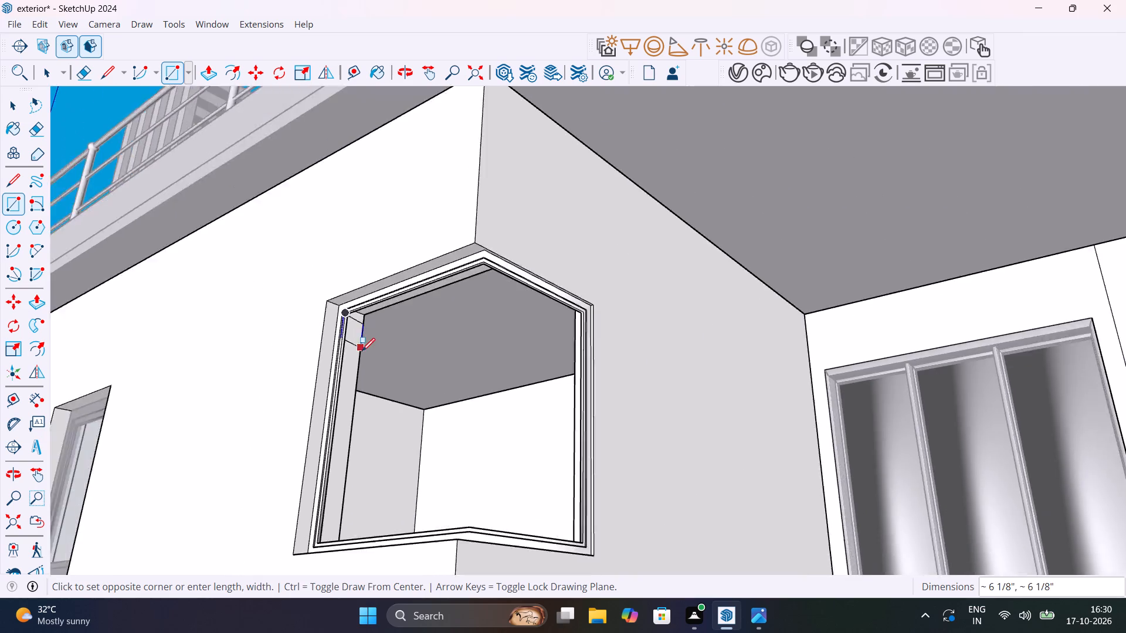
pyautogui.scroll(-5, 362, 351)
pyautogui.moveTo(396, 460); pyautogui.dragTo(533, 529, button='middle')
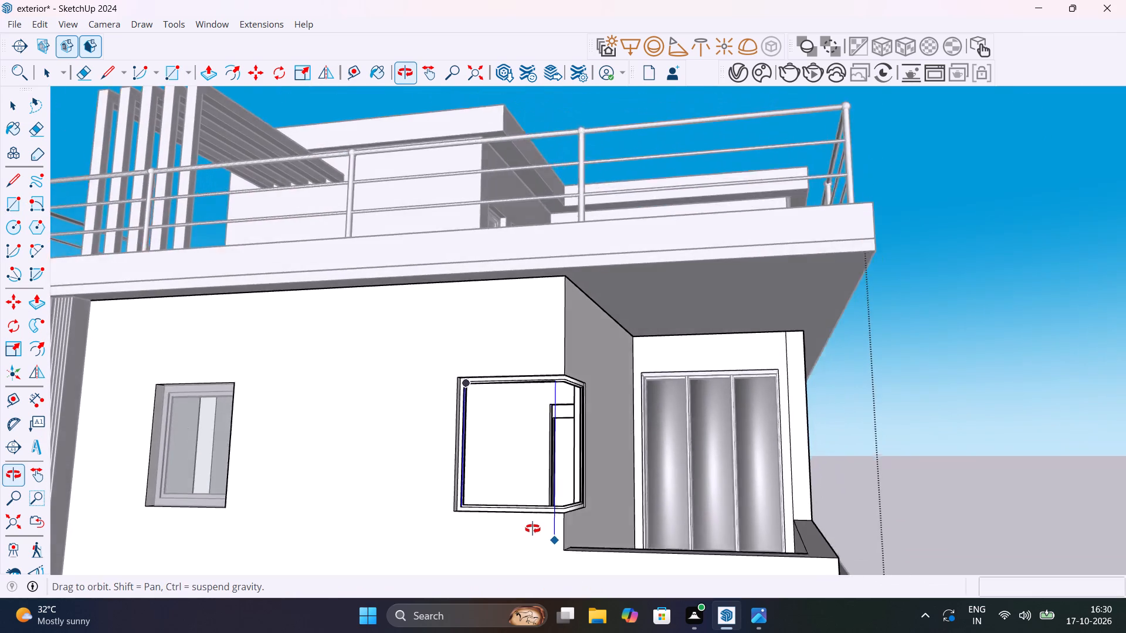
pyautogui.moveTo(533, 529); pyautogui.dragTo(538, 534, button='middle')
pyautogui.scroll(6, 540, 522)
pyautogui.moveTo(568, 520); pyautogui.dragTo(586, 585, button='middle')
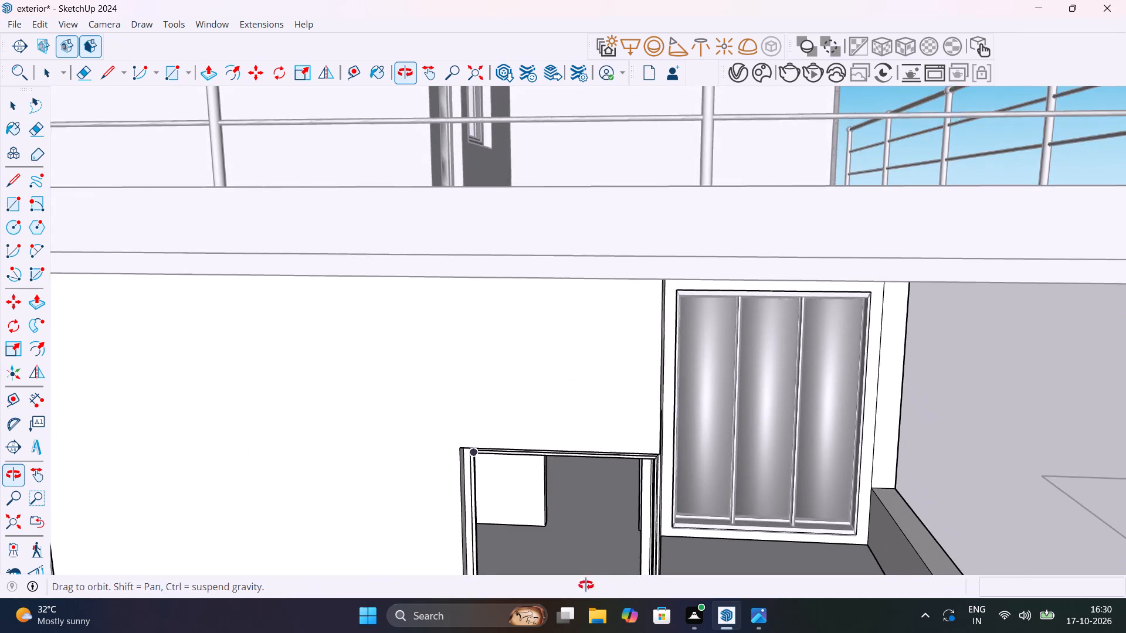
pyautogui.moveTo(586, 585); pyautogui.dragTo(509, 472, button='middle')
pyautogui.scroll(6, 490, 417)
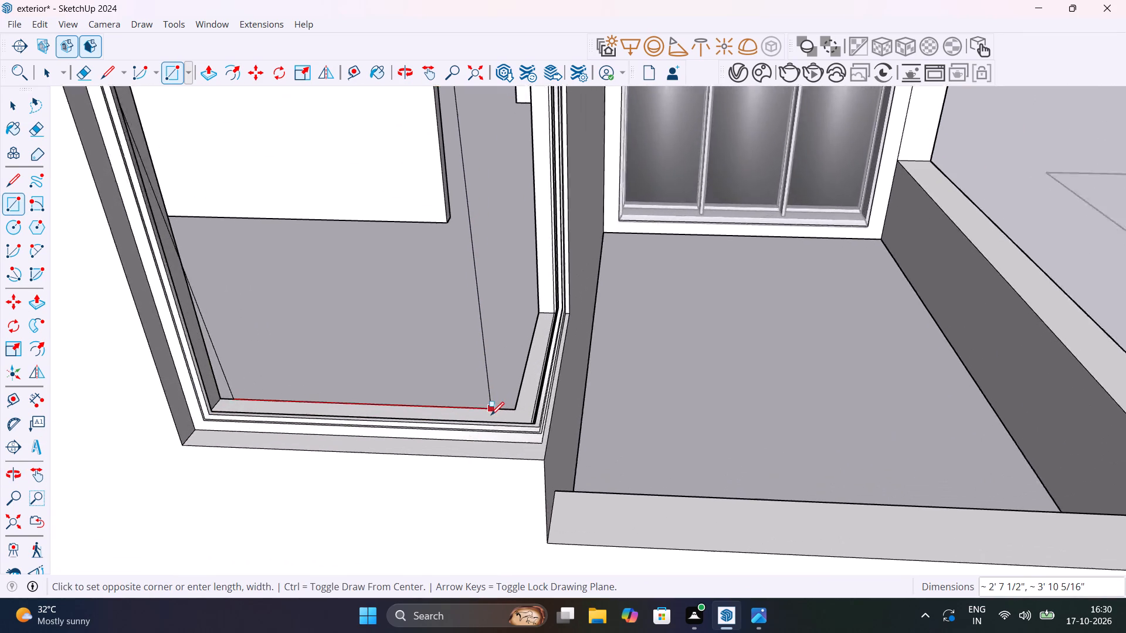
pyautogui.scroll(6, 491, 415)
pyautogui.scroll(7, 569, 433)
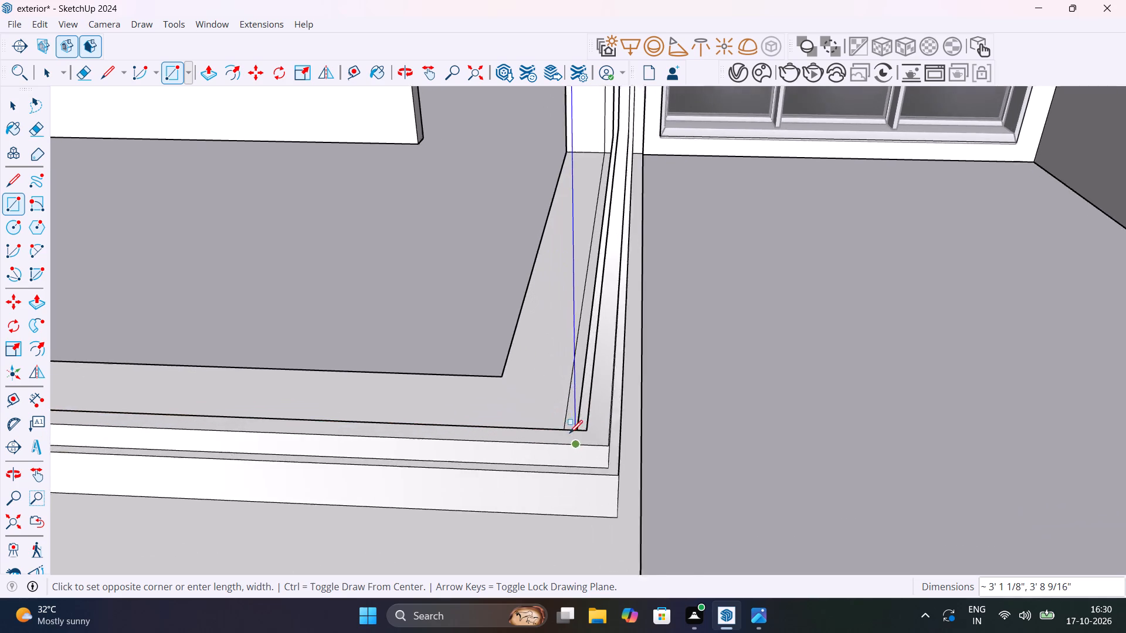
pyautogui.scroll(7, 569, 433)
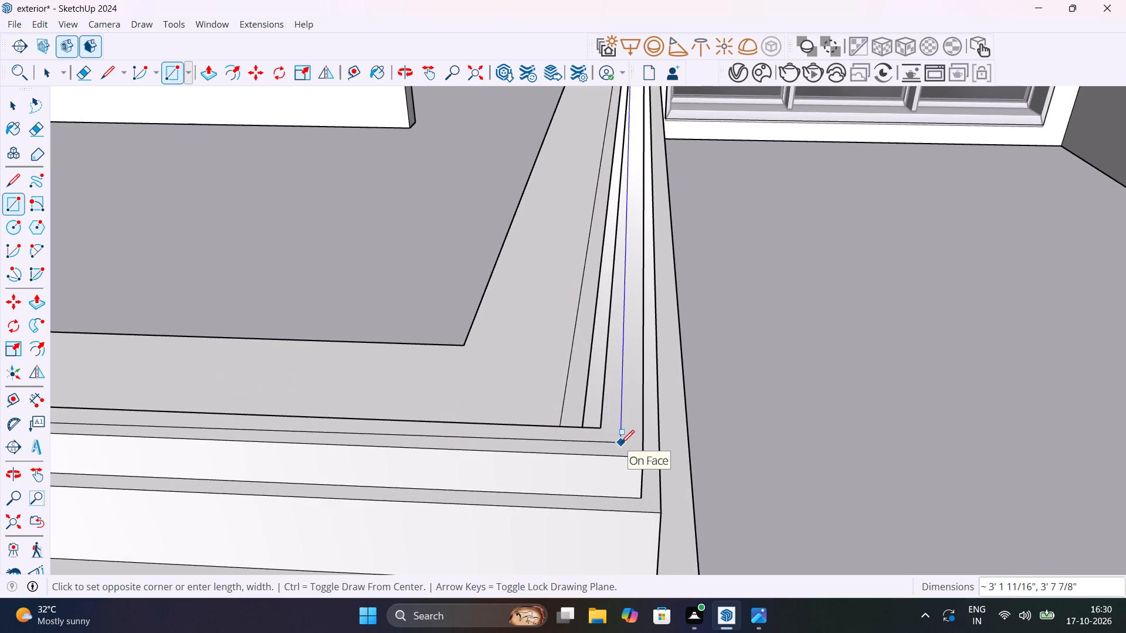
pyautogui.click(621, 443)
# Draw a second rectangular pane about 2' 4" by 3' 8" inside the corner window frame, filling its narrower balcony side.
pyautogui.scroll(-15, 626, 420)
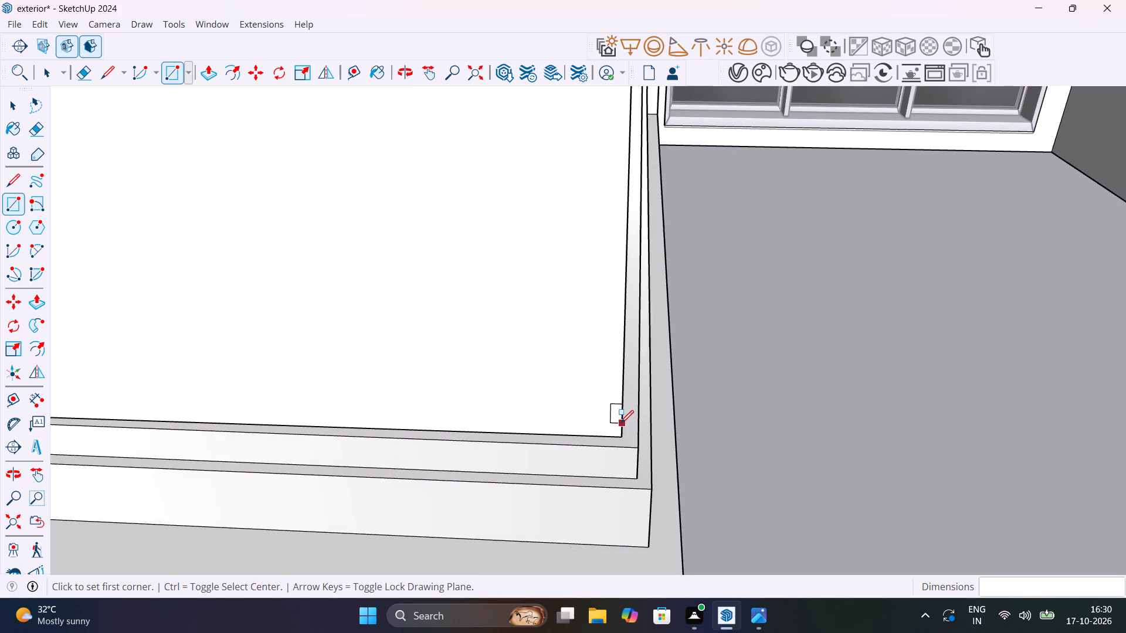
pyautogui.scroll(-20, 620, 423)
pyautogui.scroll(-5, 620, 423)
pyautogui.moveTo(640, 426); pyautogui.dragTo(496, 390, button='middle')
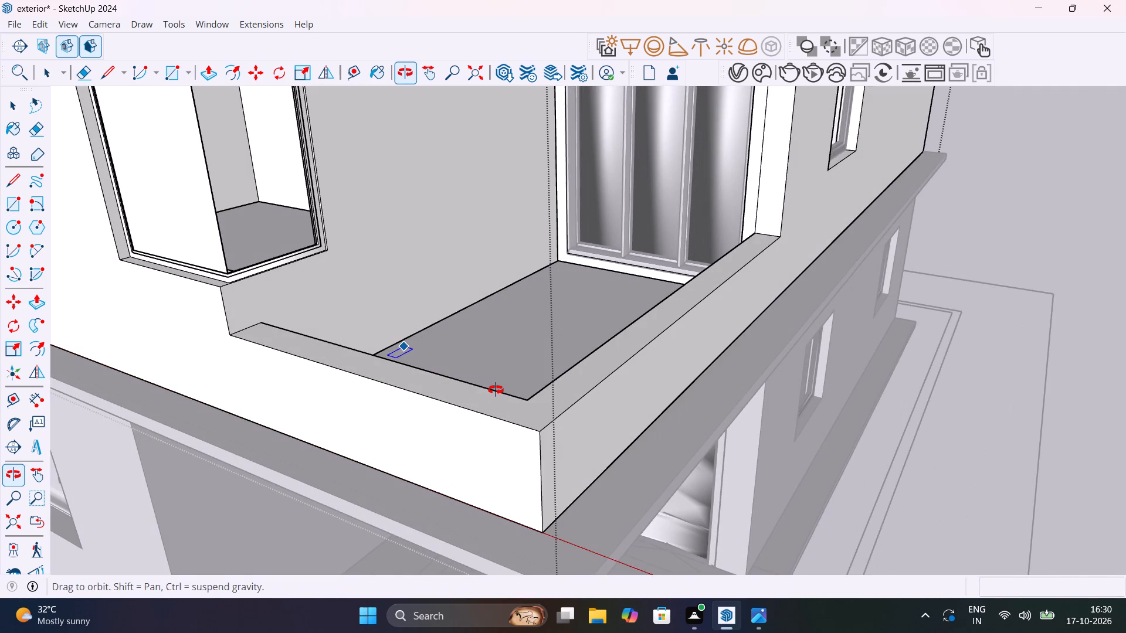
pyautogui.moveTo(496, 390); pyautogui.dragTo(496, 477, button='middle')
pyautogui.keyDown('shift'); pyautogui.moveTo(356, 312); pyautogui.dragTo(399, 363, button='middle'); pyautogui.keyUp('shift')
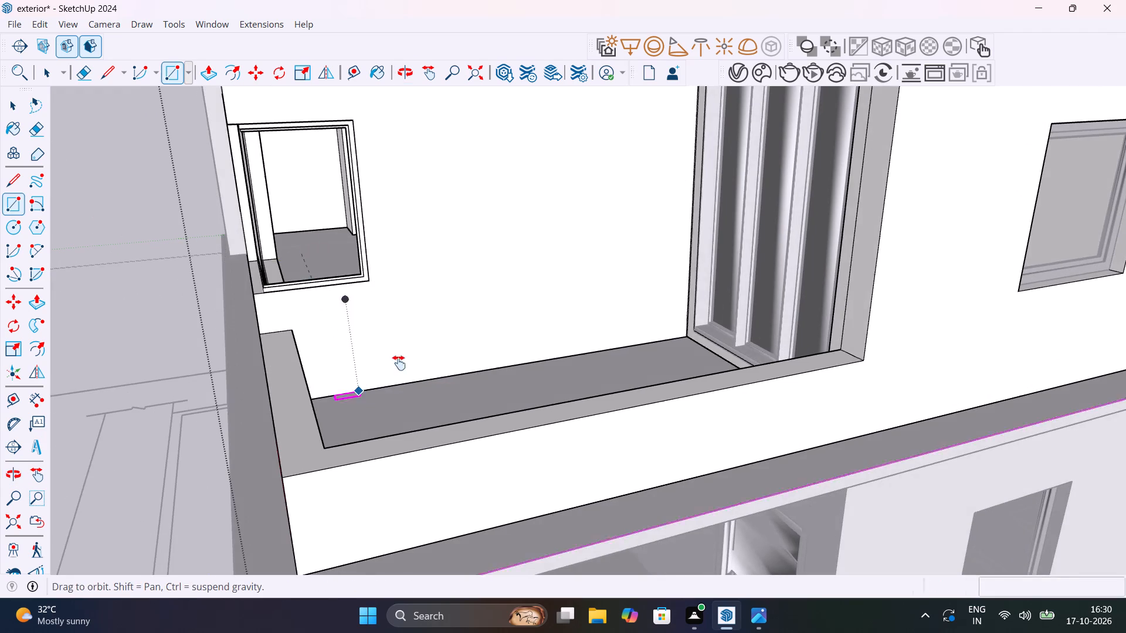
pyautogui.keyDown('shift'); pyautogui.moveTo(399, 363); pyautogui.dragTo(510, 488, button='middle'); pyautogui.keyUp('shift')
pyautogui.scroll(4, 439, 360)
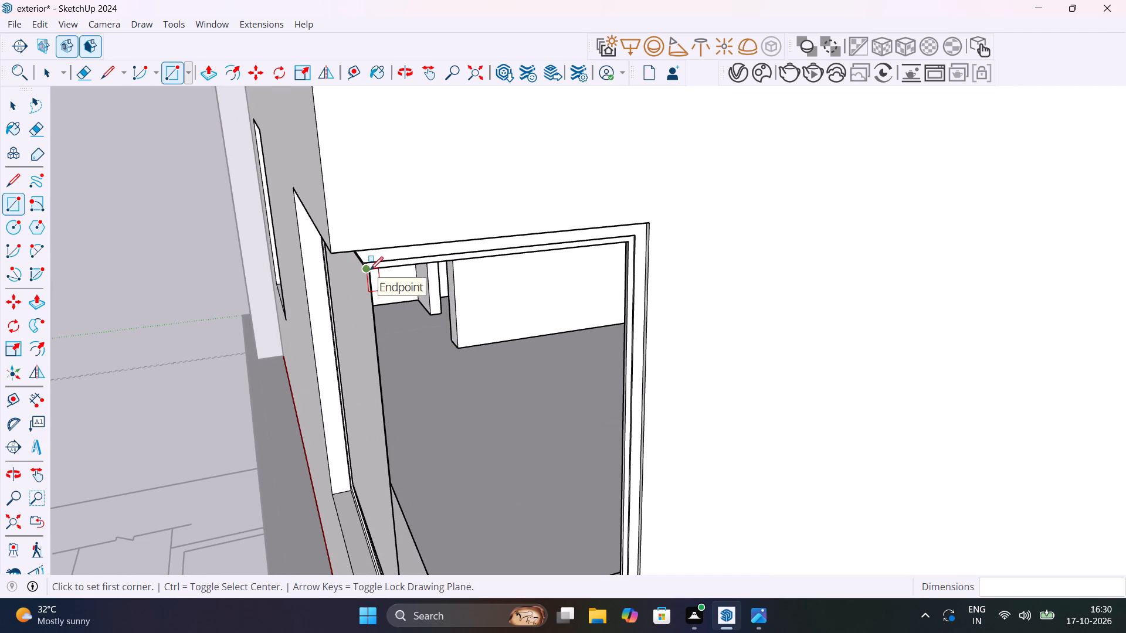
pyautogui.click(370, 269)
pyautogui.scroll(-11, 437, 339)
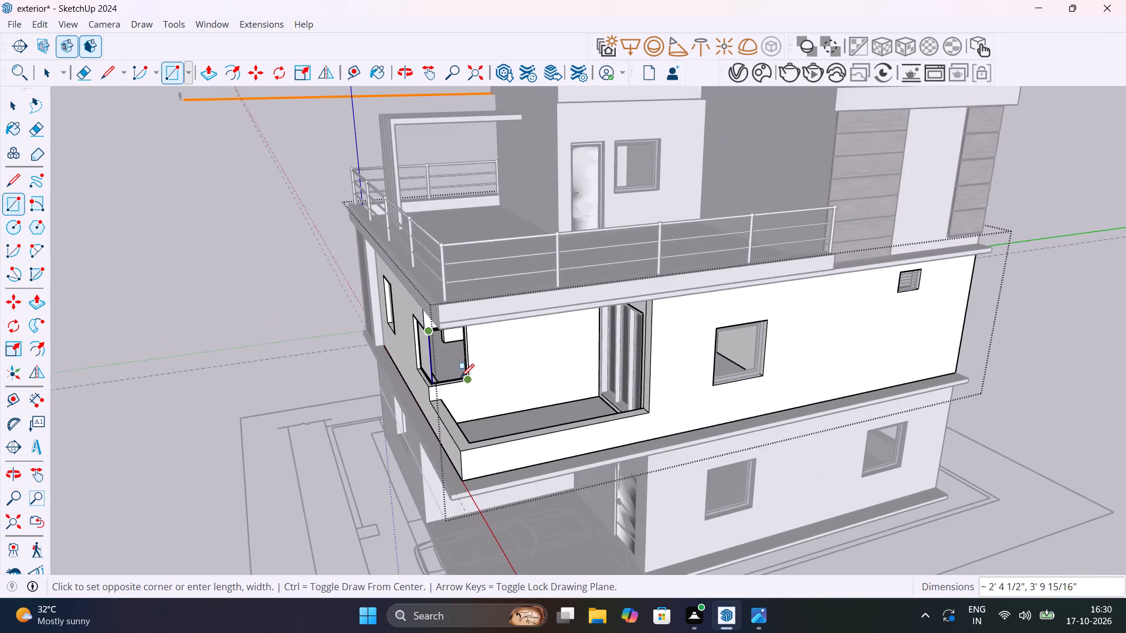
pyautogui.scroll(19, 461, 377)
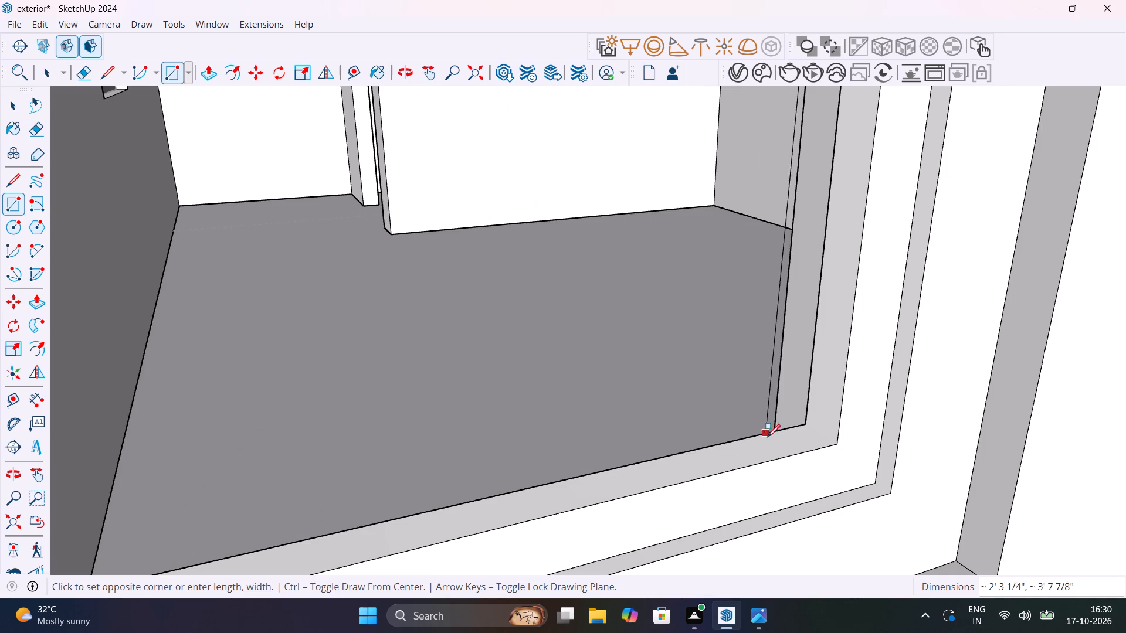
pyautogui.click(805, 435)
pyautogui.scroll(-20, 729, 447)
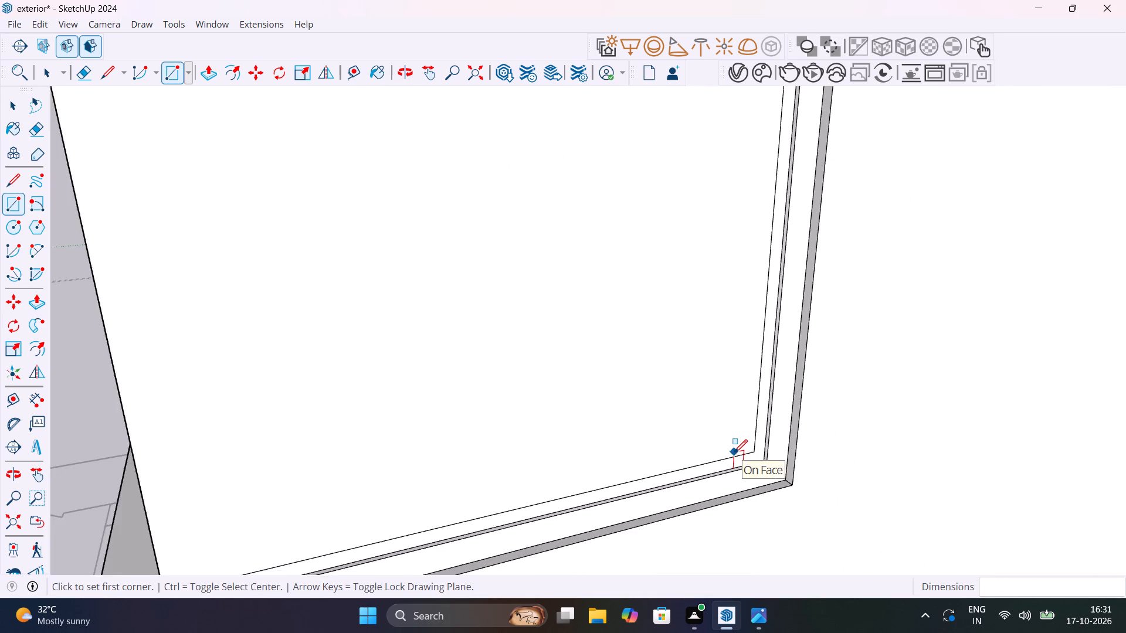
pyautogui.scroll(-5, 733, 455)
pyautogui.press('space')
# Paint both corner window panes with Translucent Glass Gray from the Glass and Mirrors collection.
pyautogui.press('b')
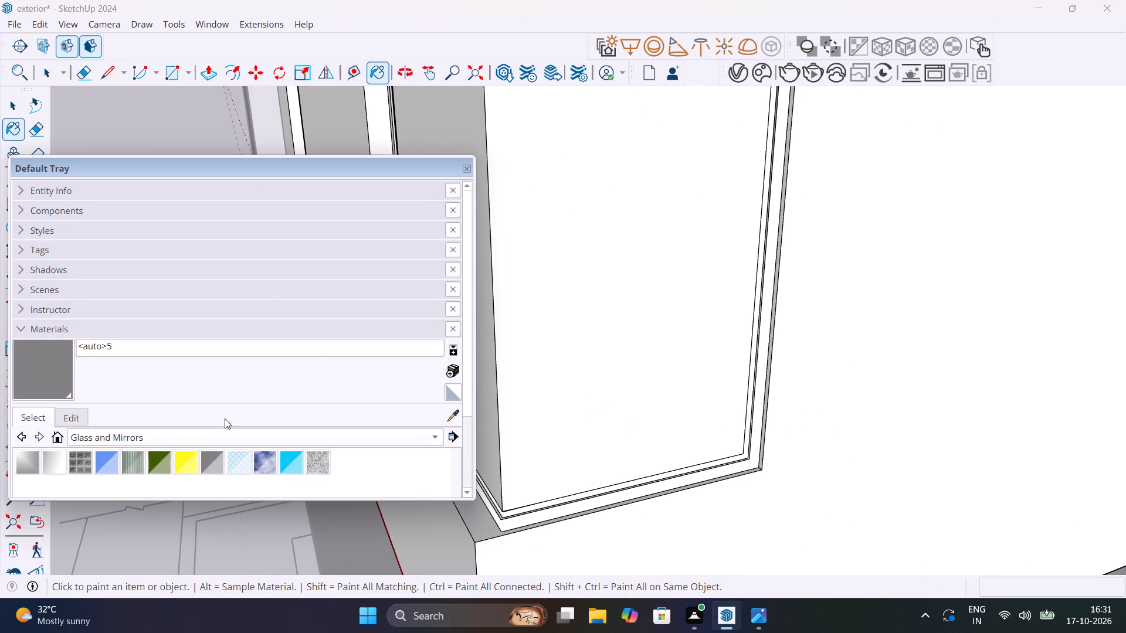
pyautogui.click(215, 458)
pyautogui.click(606, 396)
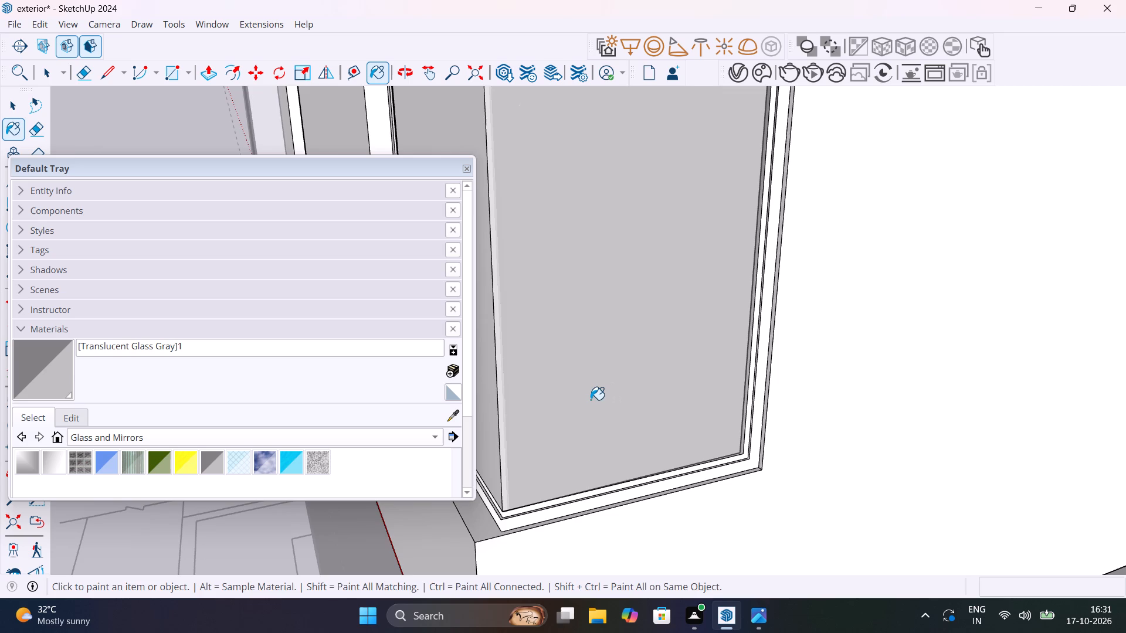
pyautogui.keyDown('shift'); pyautogui.moveTo(590, 397); pyautogui.dragTo(854, 443, button='middle'); pyautogui.keyUp('shift')
pyautogui.click(695, 381)
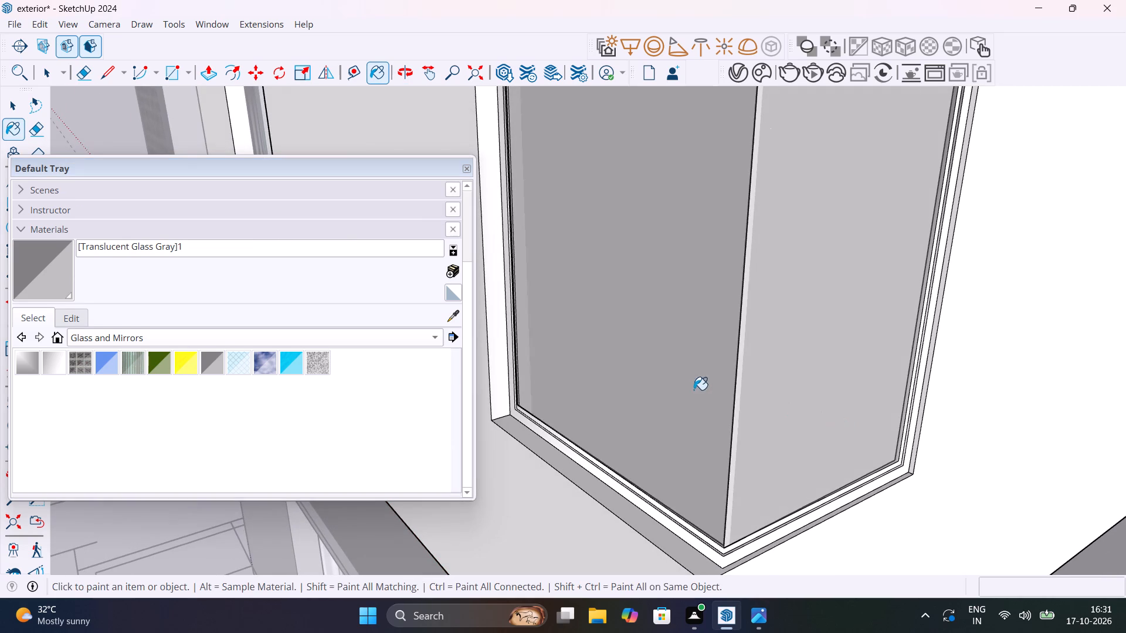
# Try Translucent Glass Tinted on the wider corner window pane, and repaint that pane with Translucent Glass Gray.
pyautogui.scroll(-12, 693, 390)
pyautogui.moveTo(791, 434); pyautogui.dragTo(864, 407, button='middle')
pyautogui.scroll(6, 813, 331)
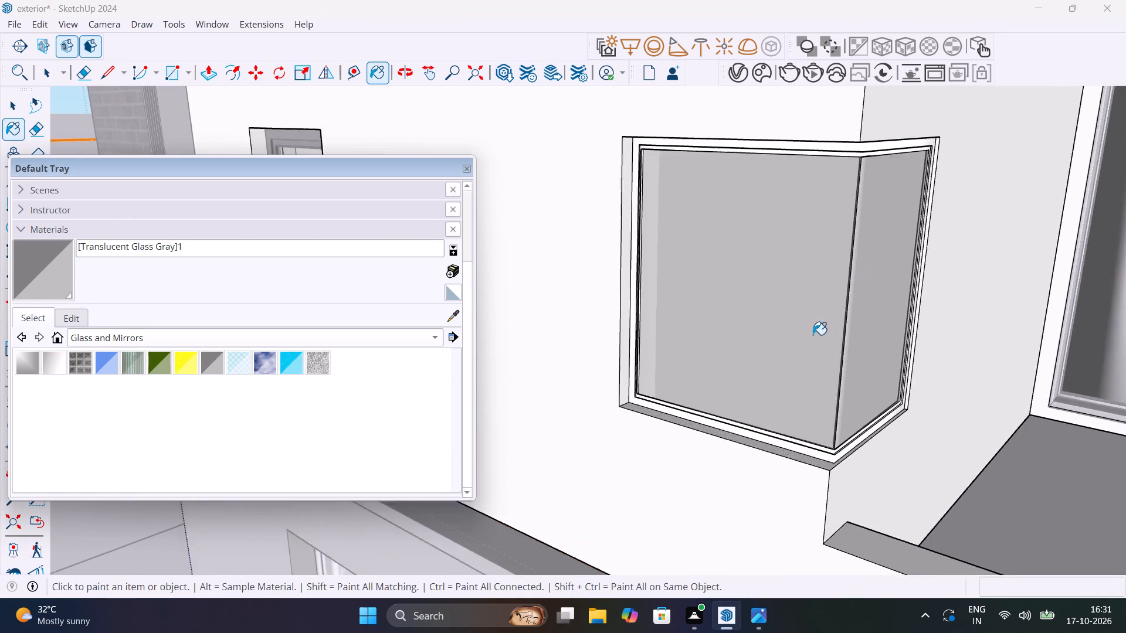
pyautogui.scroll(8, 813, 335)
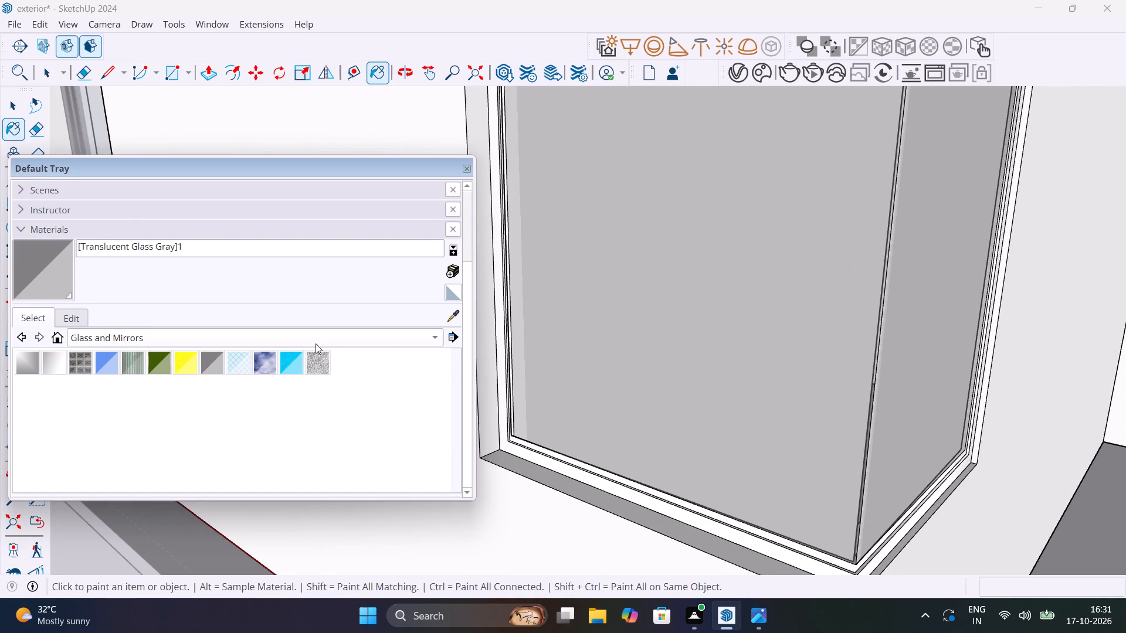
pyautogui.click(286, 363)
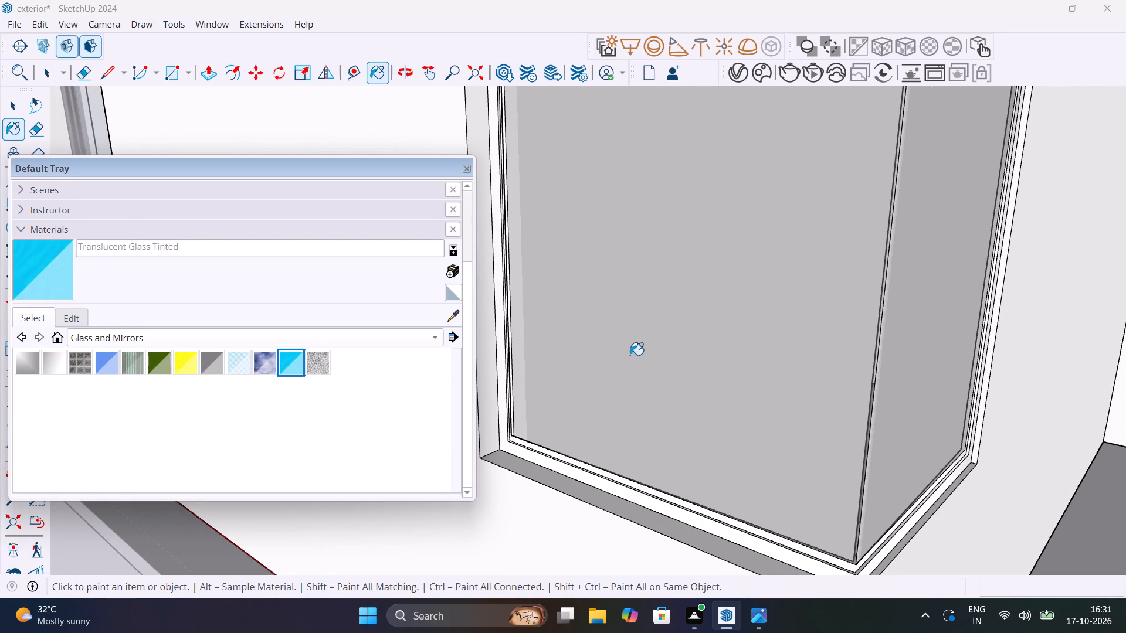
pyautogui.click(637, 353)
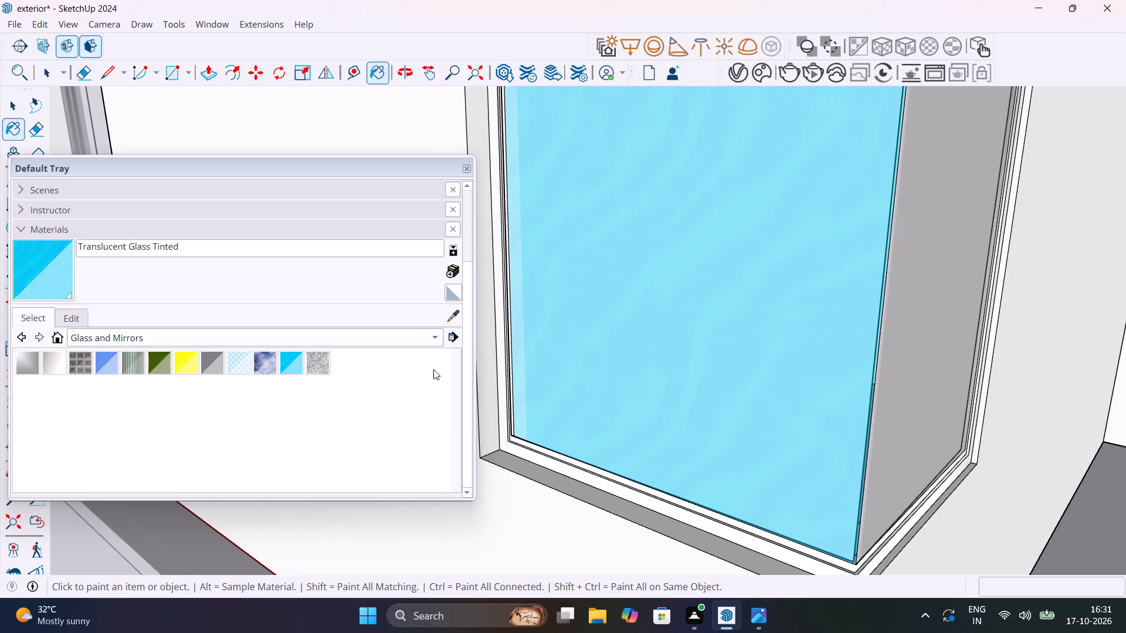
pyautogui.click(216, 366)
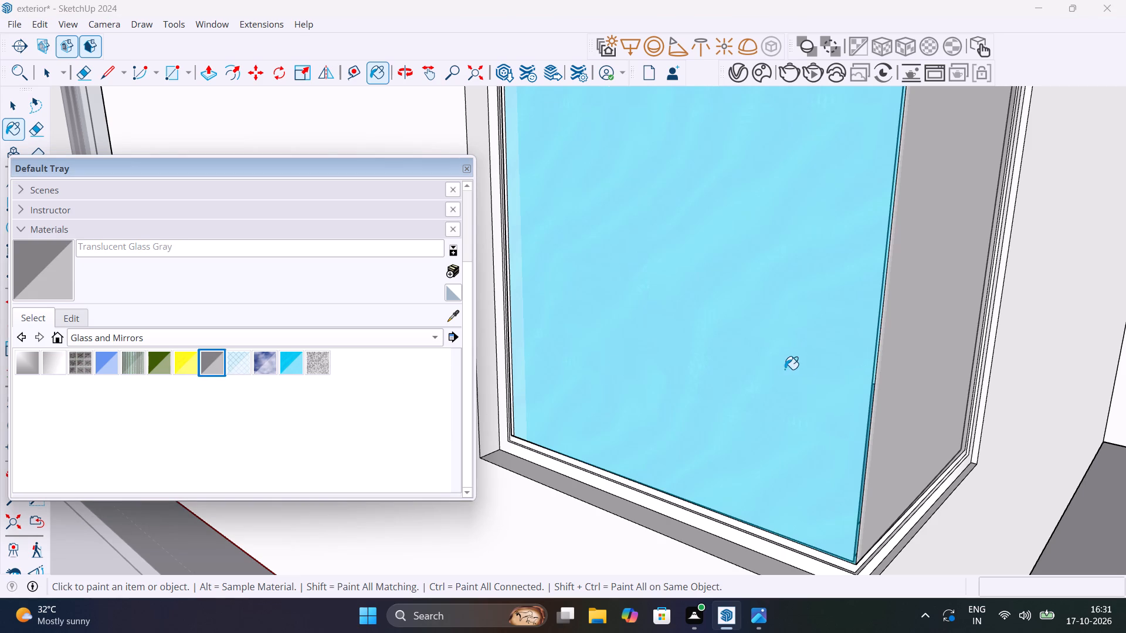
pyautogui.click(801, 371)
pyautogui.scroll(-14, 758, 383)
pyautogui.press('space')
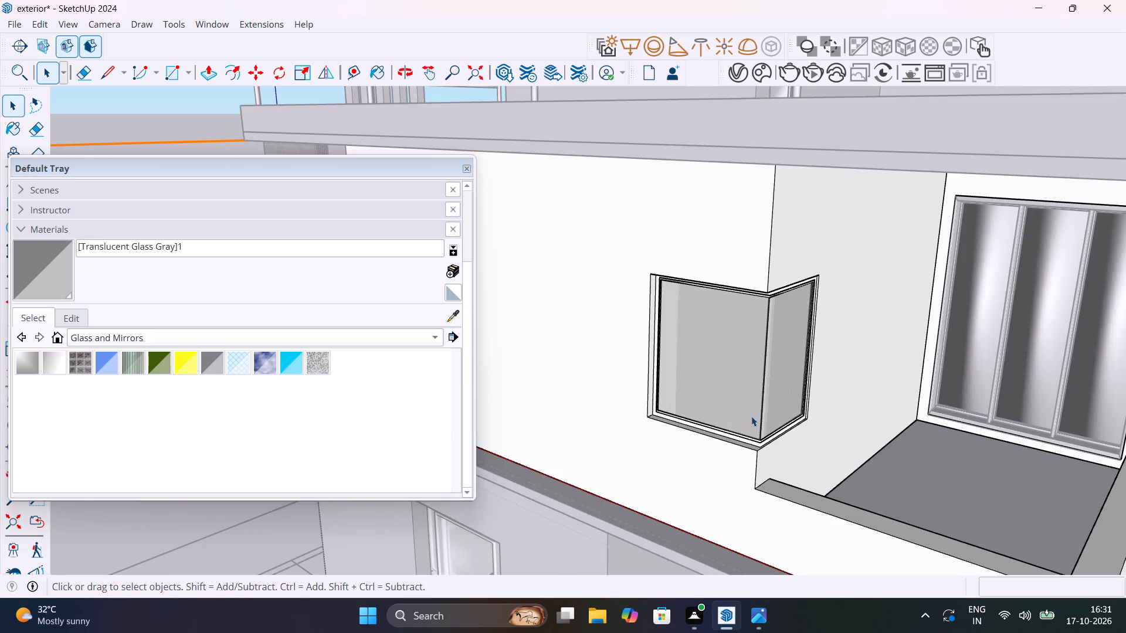
# Examine the room interior behind the glazed corner window, and bring the whole model back into view.
pyautogui.moveTo(751, 415); pyautogui.dragTo(668, 411, button='middle')
pyautogui.scroll(15, 664, 393)
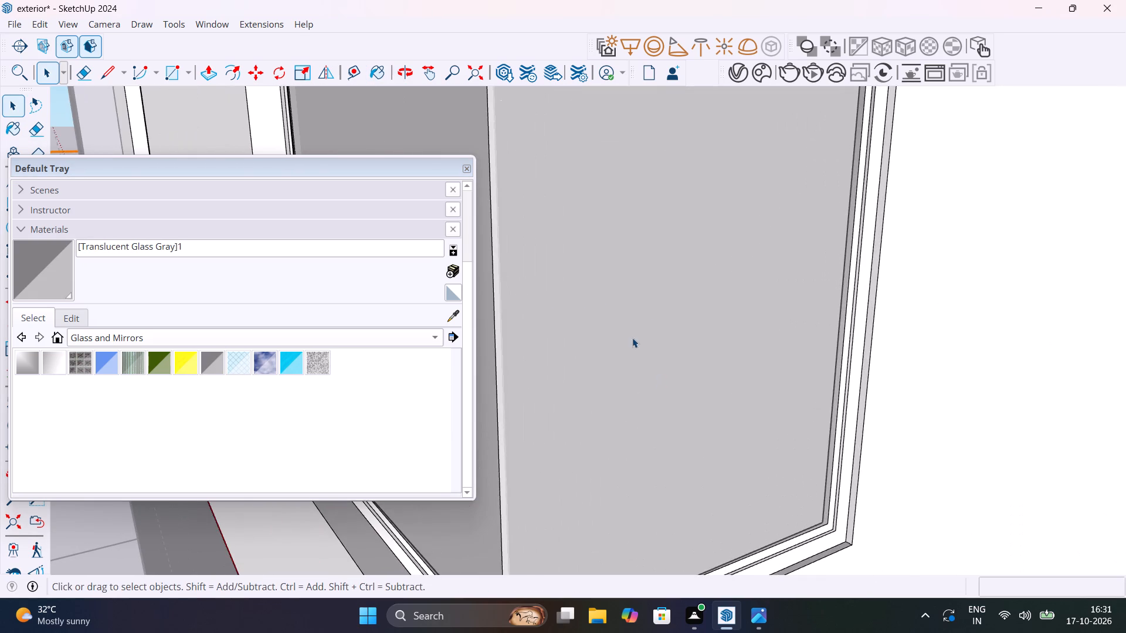
pyautogui.scroll(20, 632, 316)
pyautogui.scroll(12, 632, 316)
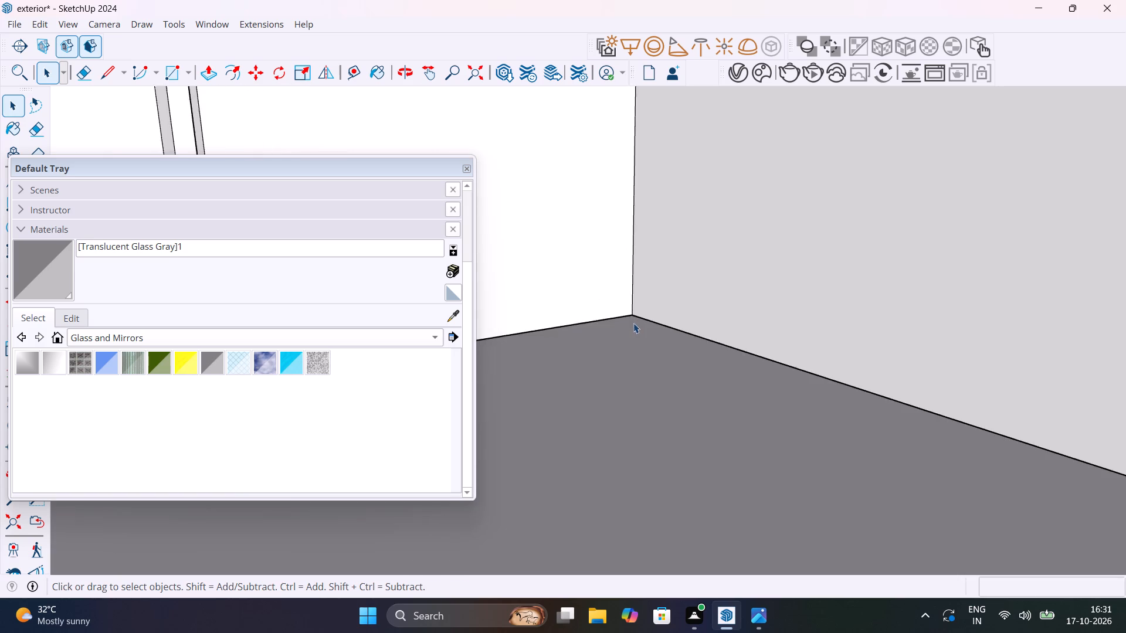
pyautogui.scroll(1, 614, 325)
pyautogui.moveTo(612, 325); pyautogui.dragTo(549, 340, button='middle')
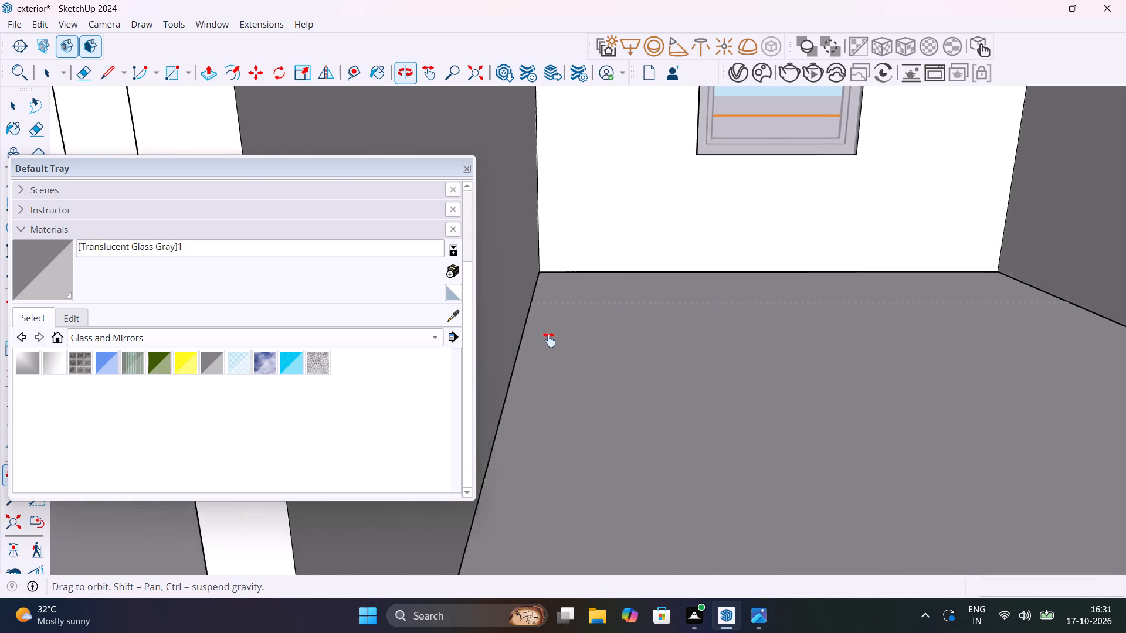
pyautogui.moveTo(549, 340); pyautogui.dragTo(862, 358, button='middle')
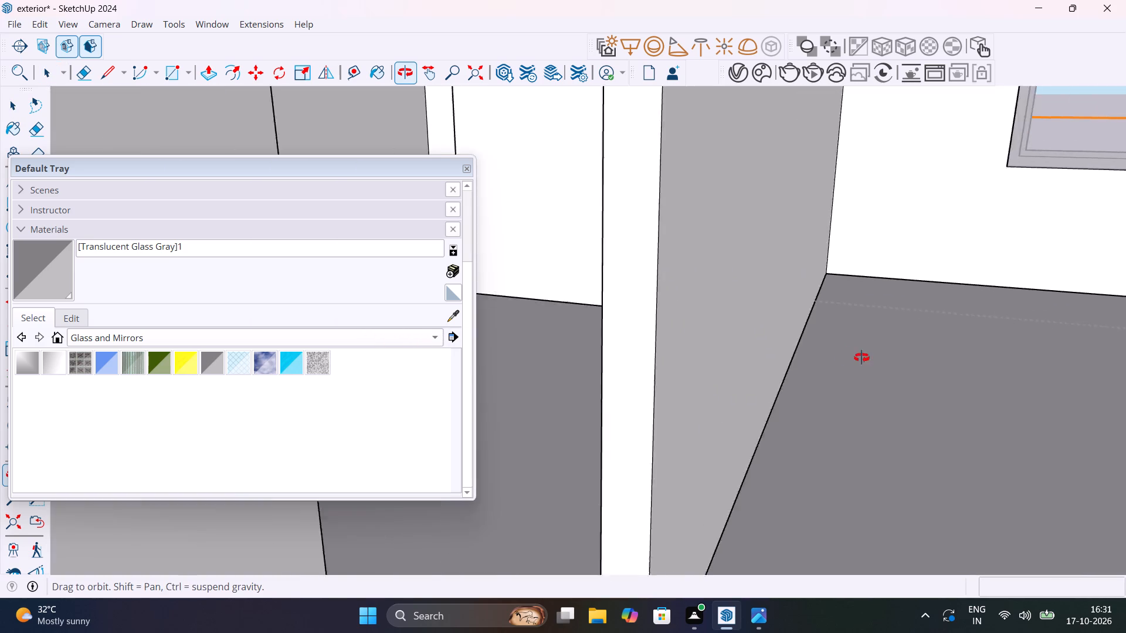
pyautogui.moveTo(862, 358); pyautogui.dragTo(881, 416, button='middle')
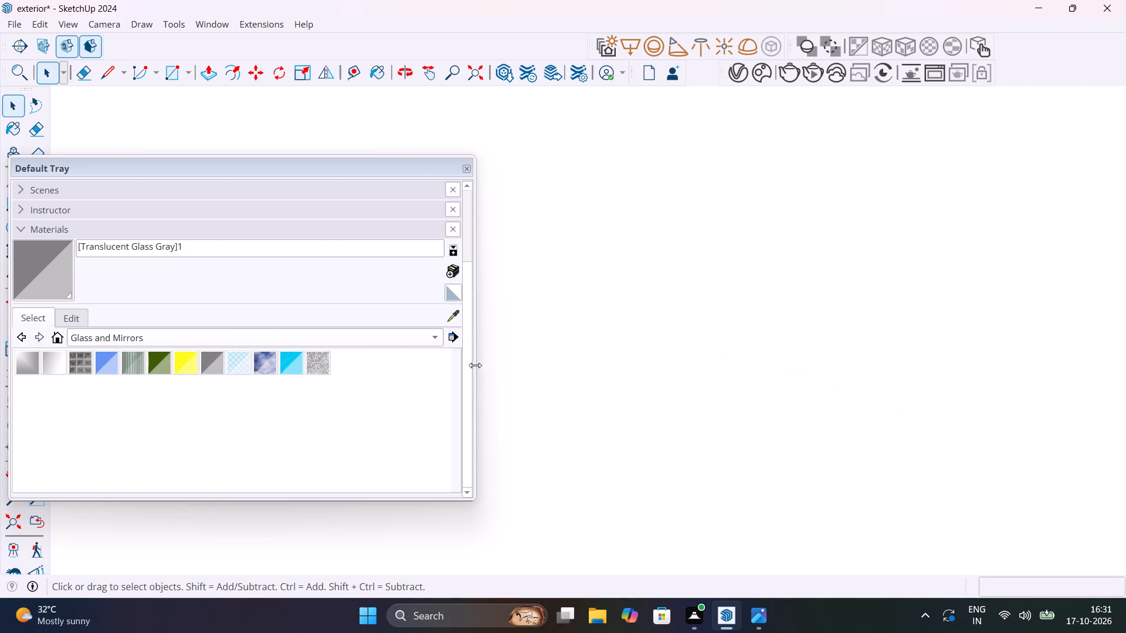
pyautogui.scroll(3, 477, 362)
pyautogui.click(470, 171)
pyautogui.scroll(8, 335, 273)
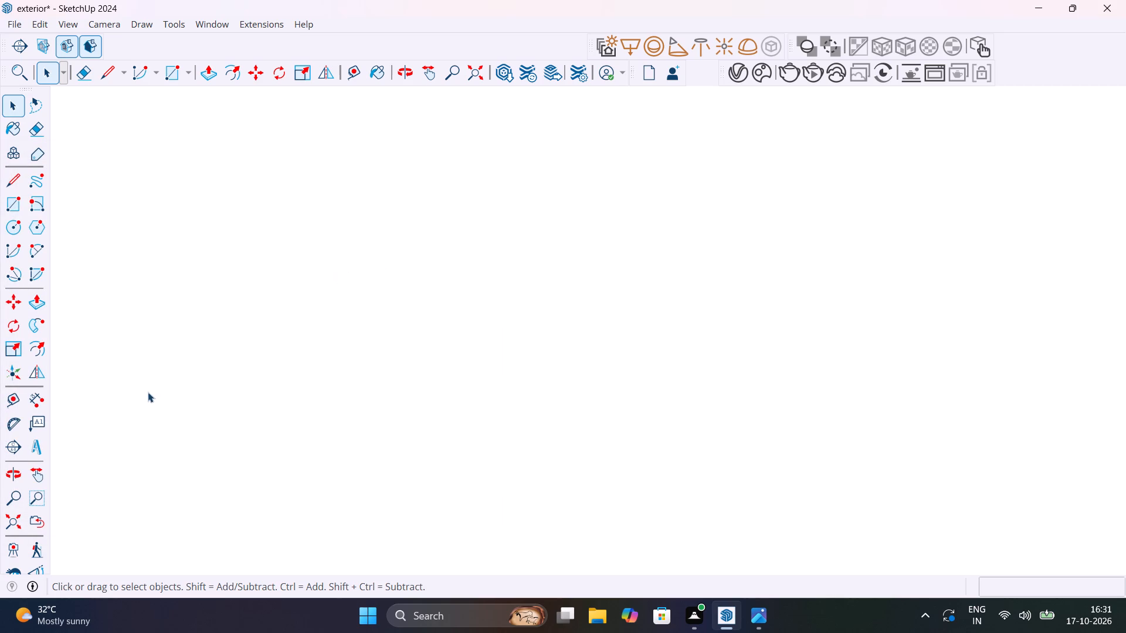
pyautogui.scroll(20, 148, 392)
pyautogui.scroll(14, 148, 392)
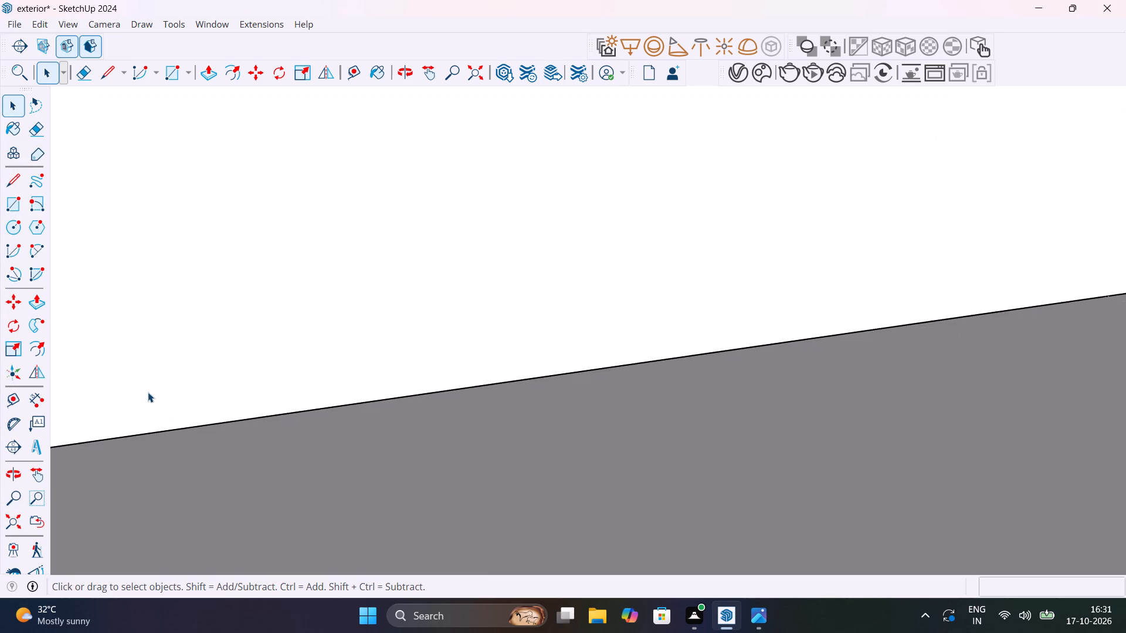
pyautogui.keyDown('shift'); pyautogui.moveTo(148, 392); pyautogui.dragTo(82, 390, button='middle'); pyautogui.keyUp('shift')
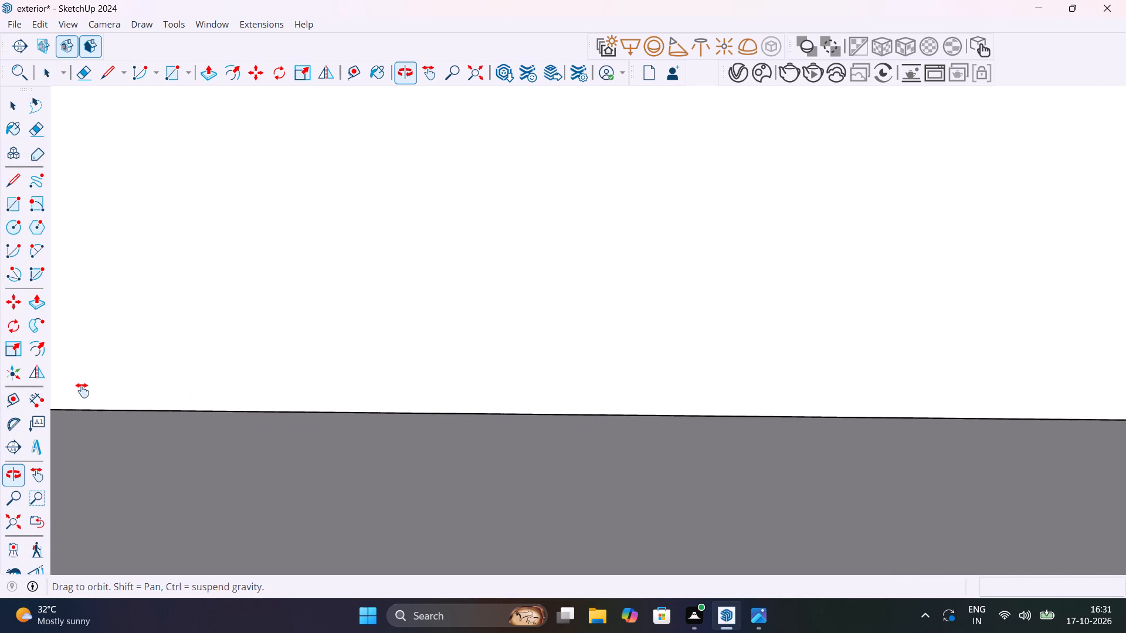
pyautogui.keyDown('shift'); pyautogui.moveTo(82, 390); pyautogui.dragTo(439, 396, button='middle'); pyautogui.keyUp('shift')
pyautogui.scroll(-5, 298, 354)
pyautogui.keyDown('shift'); pyautogui.moveTo(208, 342); pyautogui.dragTo(643, 459, button='middle'); pyautogui.keyUp('shift')
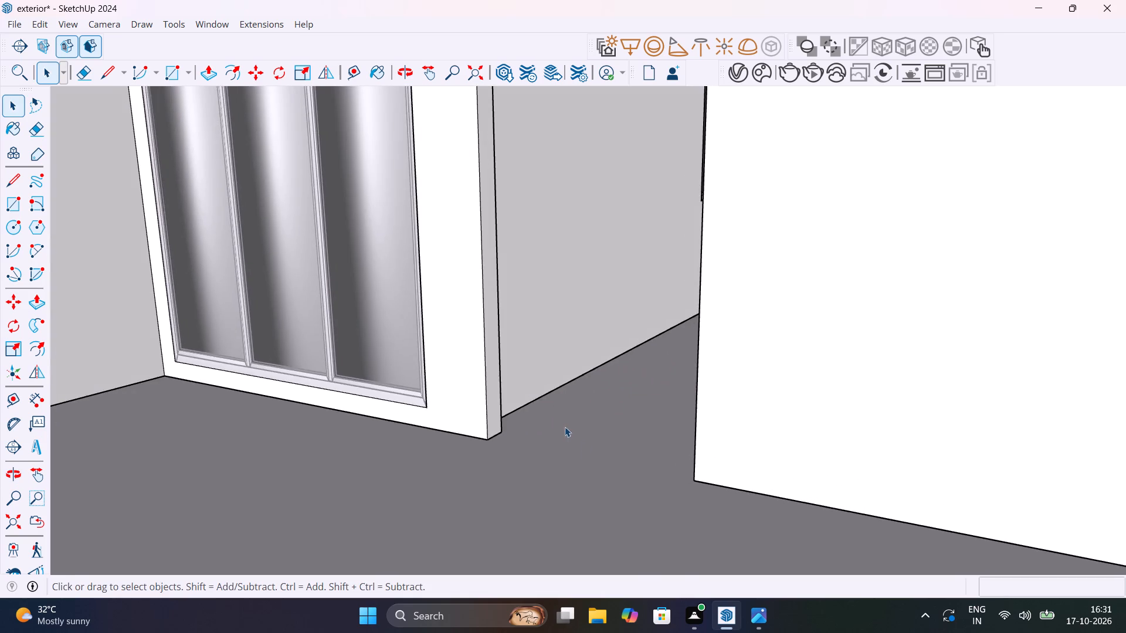
pyautogui.scroll(-4, 565, 427)
pyautogui.scroll(20, 565, 427)
pyautogui.scroll(3, 565, 427)
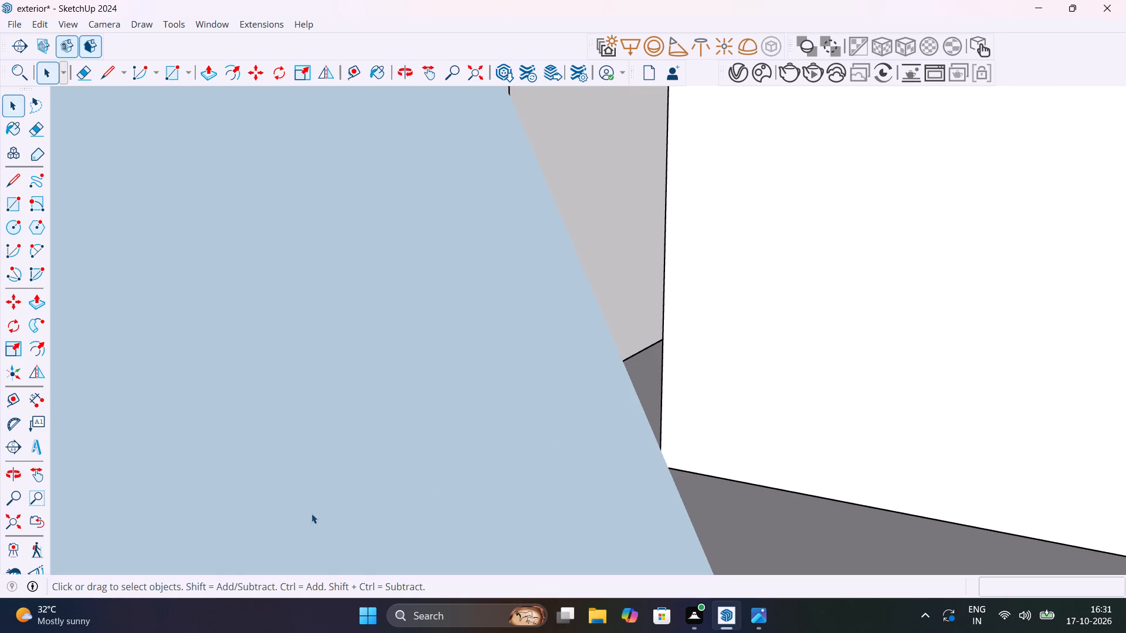
pyautogui.click(14, 527)
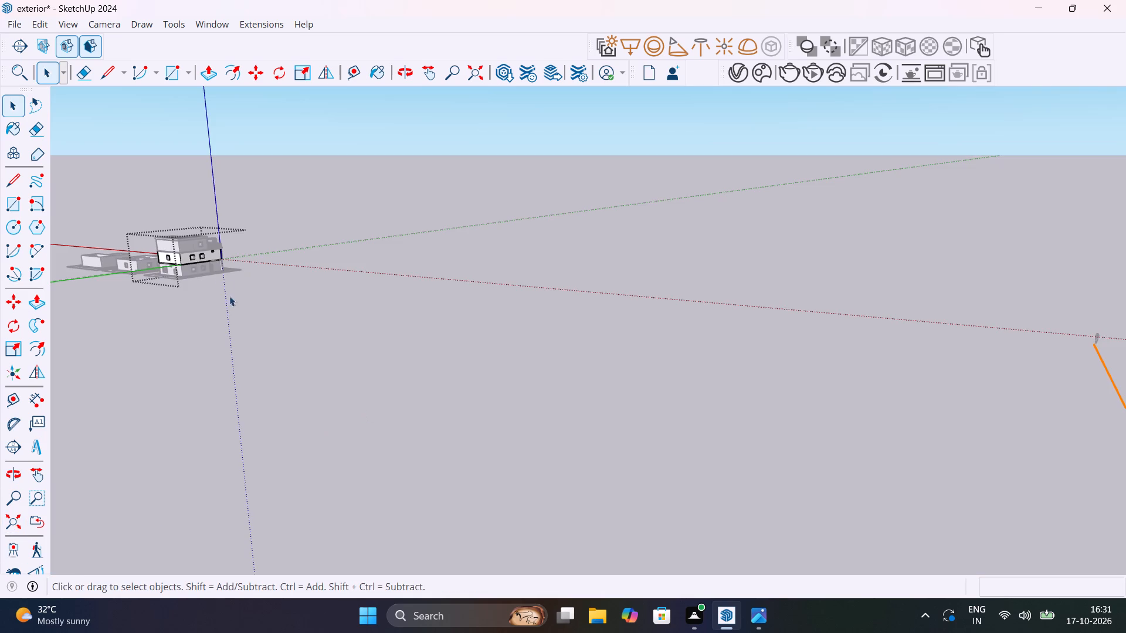
# Examine the middle storey around the balcony doors, and close the open storey group.
pyautogui.click(284, 324)
pyautogui.scroll(18, 154, 256)
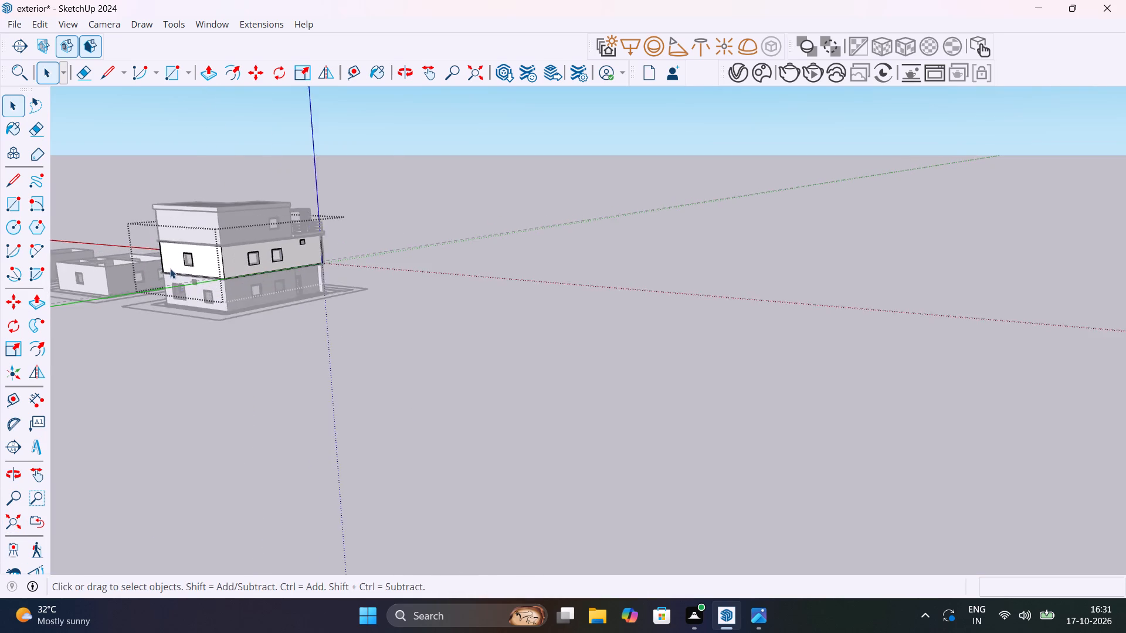
pyautogui.scroll(16, 170, 268)
pyautogui.moveTo(272, 322); pyautogui.dragTo(691, 377, button='middle')
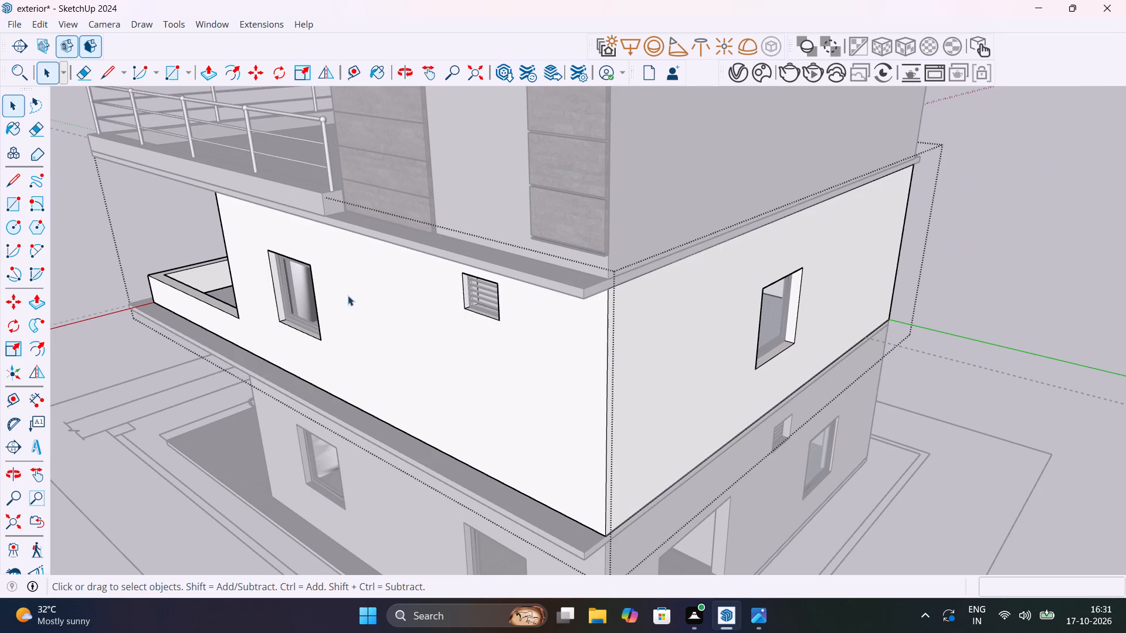
pyautogui.scroll(3, 348, 296)
pyautogui.moveTo(337, 315); pyautogui.dragTo(754, 292, button='middle')
pyautogui.scroll(1, 754, 291)
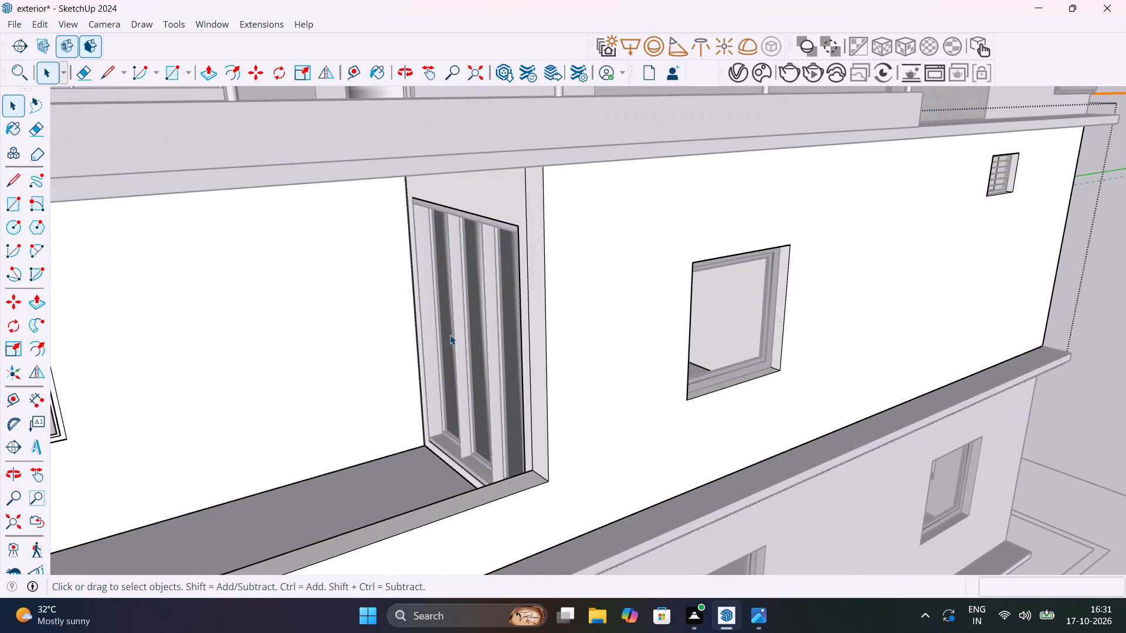
pyautogui.scroll(20, 461, 324)
pyautogui.scroll(1, 461, 324)
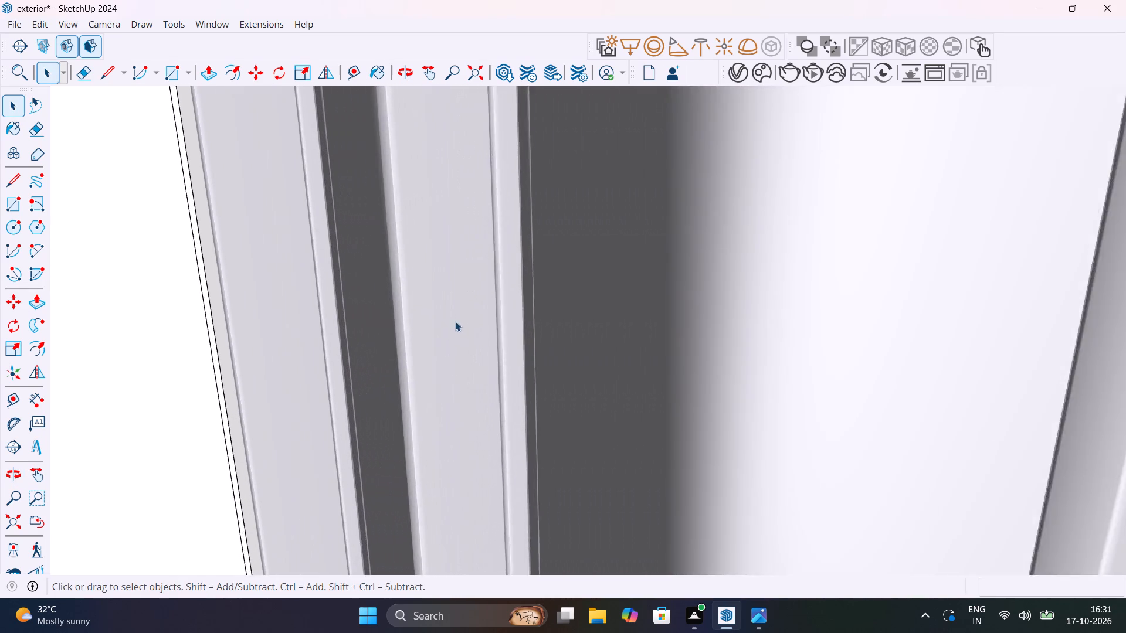
pyautogui.scroll(3, 455, 321)
pyautogui.moveTo(455, 319); pyautogui.dragTo(78, 321, button='middle')
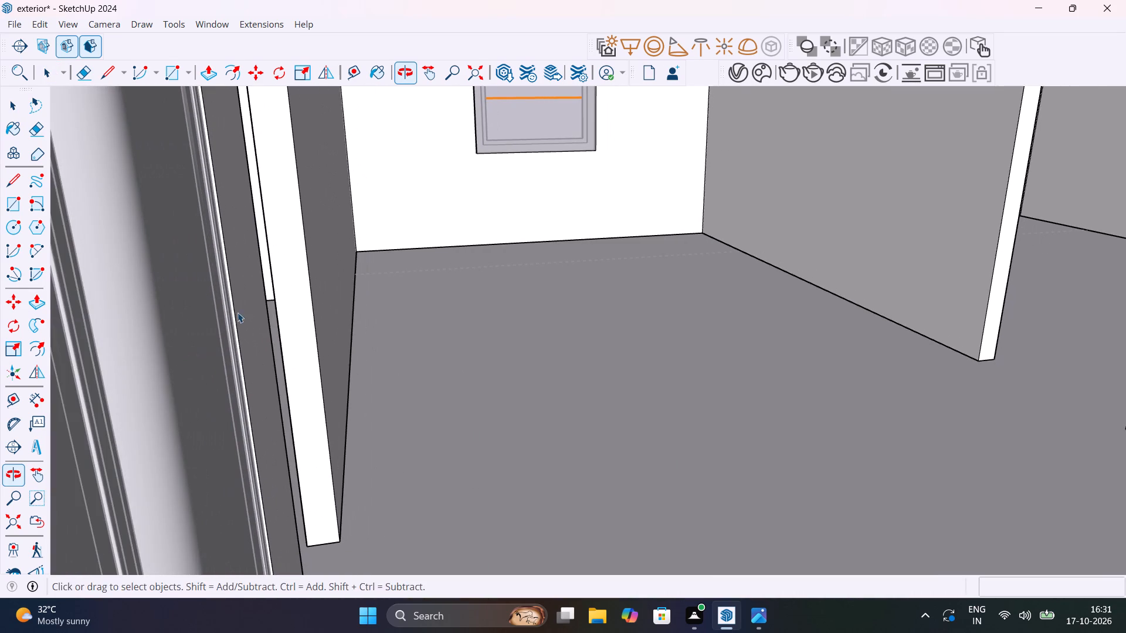
pyautogui.keyDown('shift'); pyautogui.moveTo(337, 305); pyautogui.dragTo(165, 376, button='middle'); pyautogui.keyUp('shift')
pyautogui.scroll(-3, 259, 352)
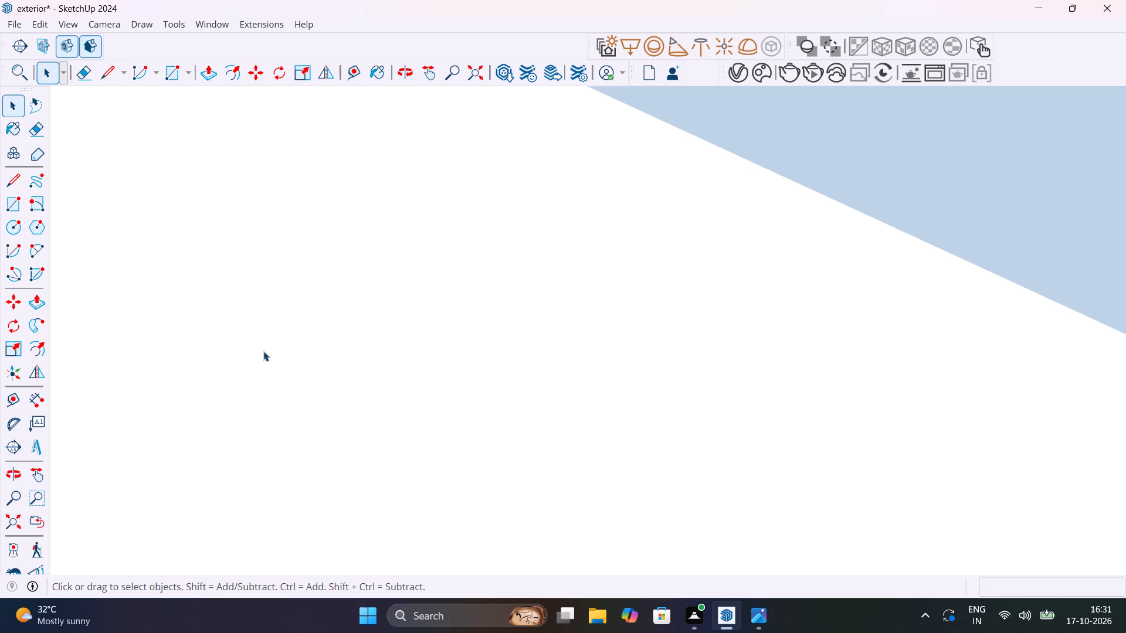
pyautogui.scroll(8, 263, 350)
pyautogui.click(13, 521)
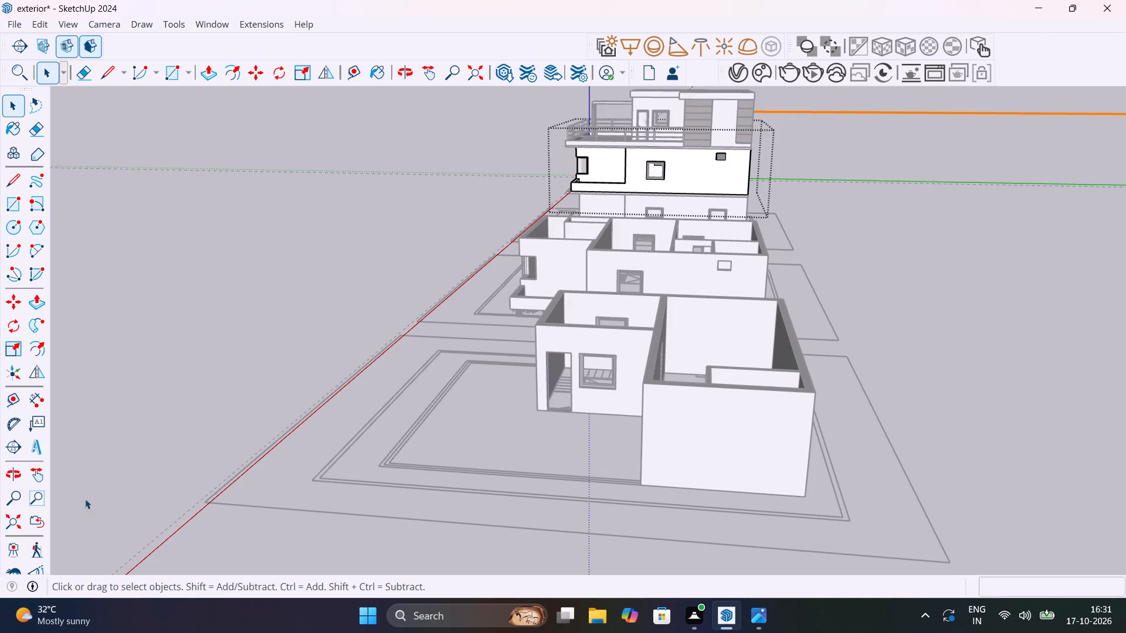
pyautogui.click(469, 160)
# From inside the middle-storey room, delete the inner faces covering both the wider and the narrower balcony-side pane of the corner window.
pyautogui.scroll(2, 618, 176)
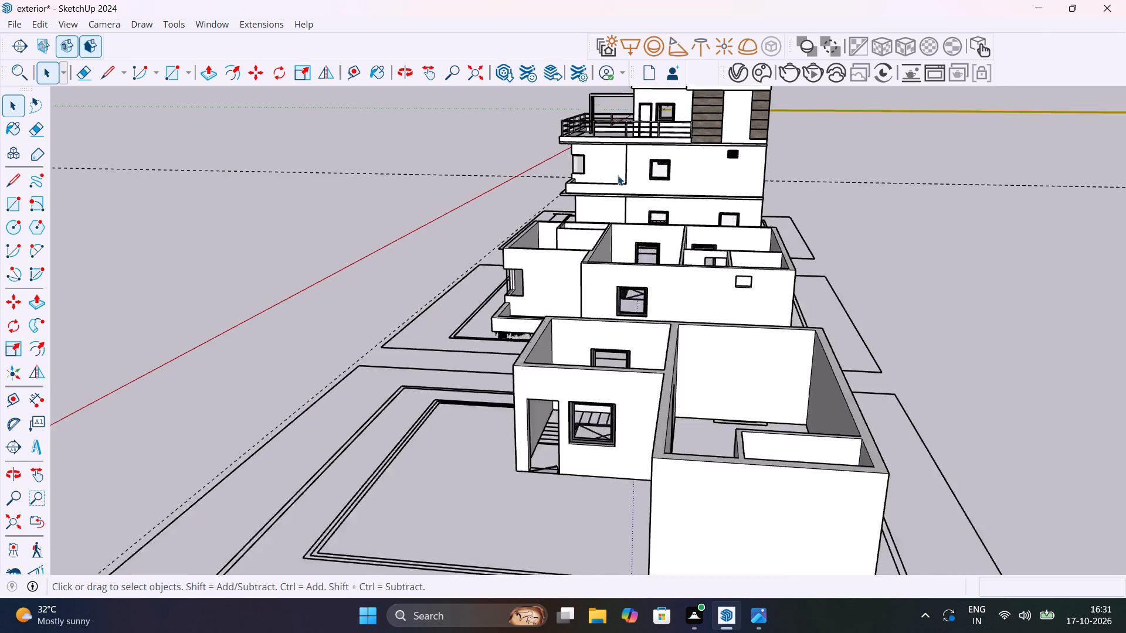
pyautogui.scroll(8, 618, 175)
pyautogui.moveTo(616, 195); pyautogui.dragTo(642, 244, button='middle')
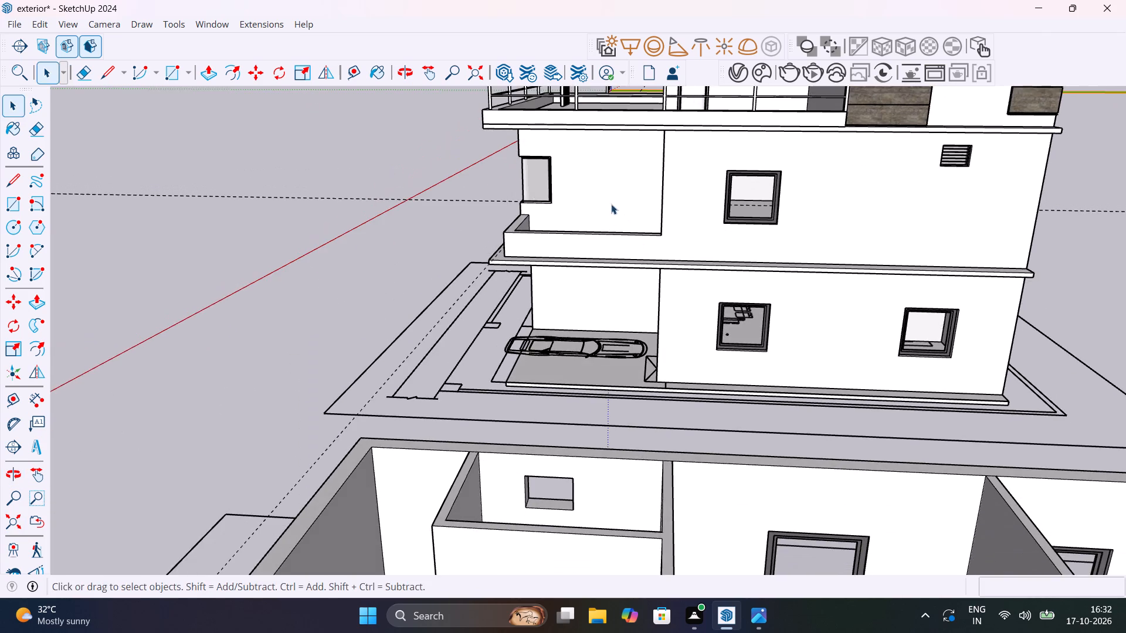
pyautogui.keyDown('shift'); pyautogui.moveTo(601, 194); pyautogui.dragTo(718, 267, button='middle'); pyautogui.keyUp('shift')
pyautogui.scroll(7, 680, 250)
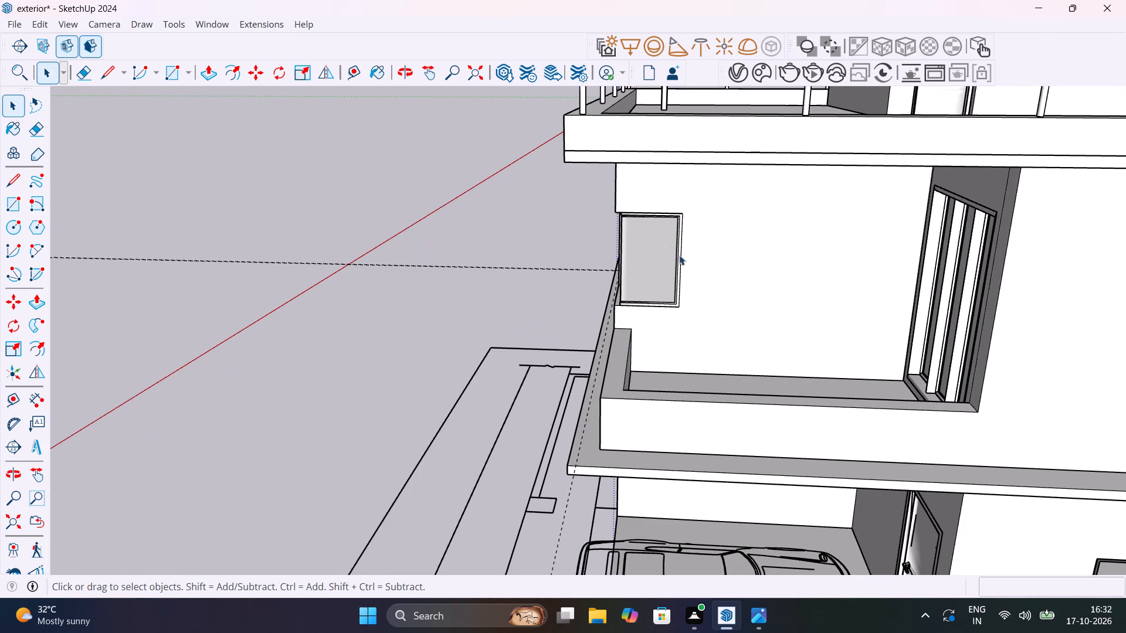
pyautogui.scroll(20, 657, 258)
pyautogui.scroll(3, 657, 258)
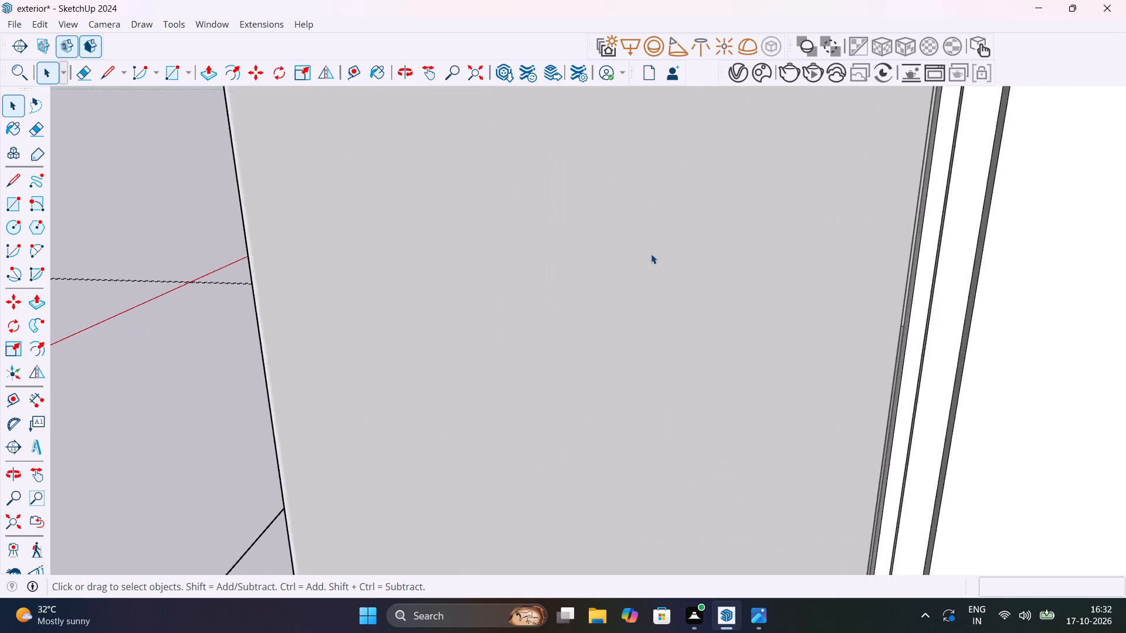
pyautogui.scroll(20, 651, 254)
pyautogui.scroll(8, 651, 254)
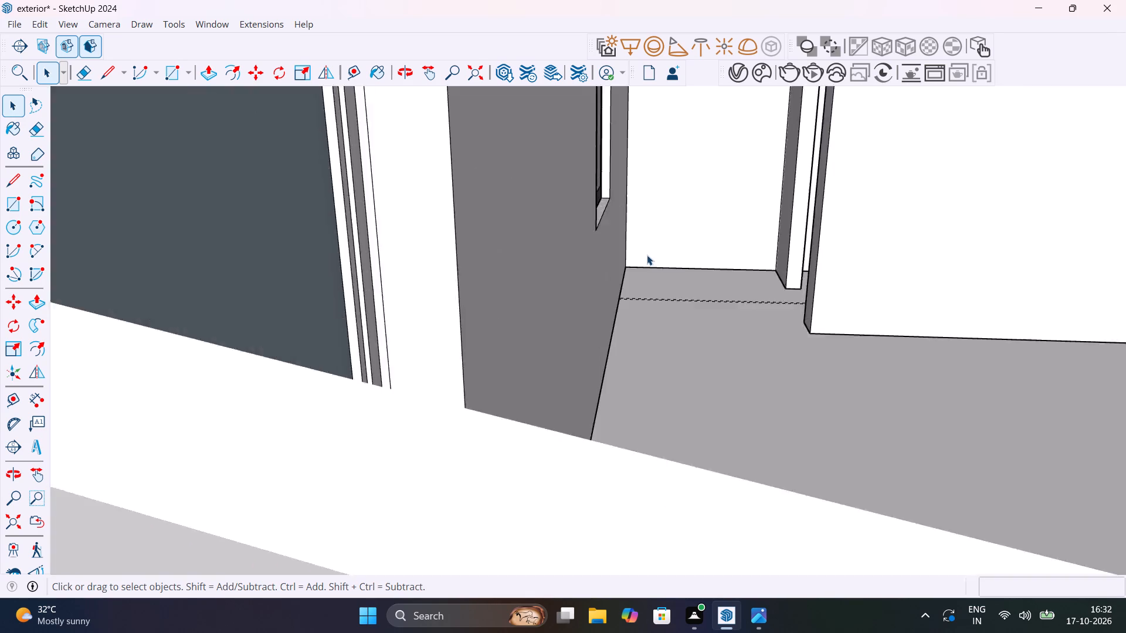
pyautogui.scroll(1, 647, 255)
pyautogui.scroll(-4, 630, 266)
pyautogui.scroll(4, 629, 267)
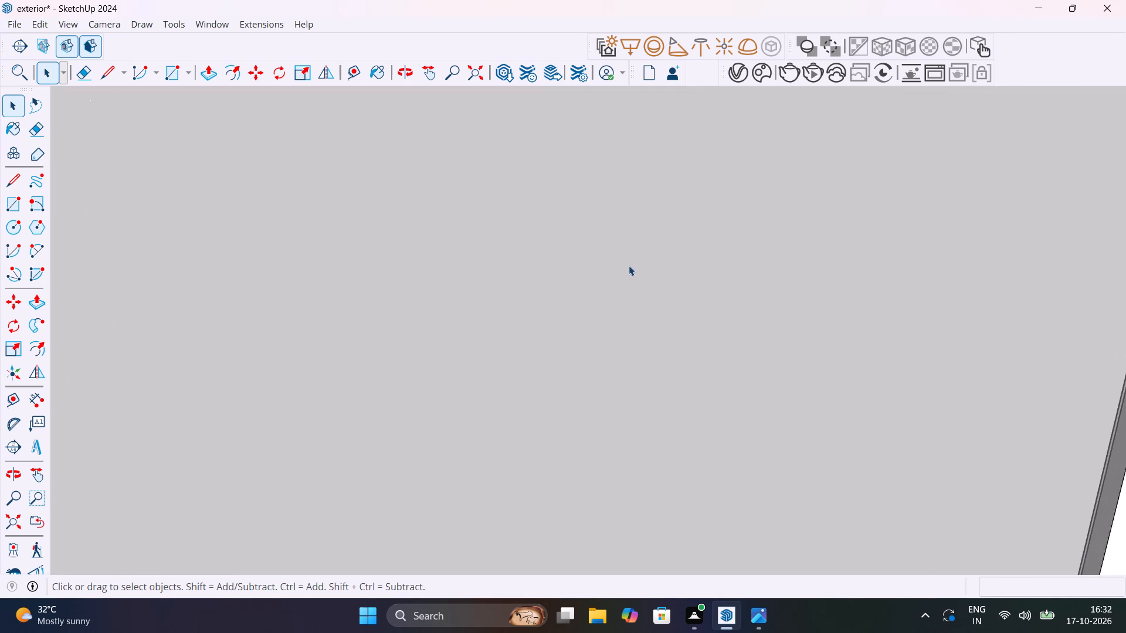
pyautogui.scroll(9, 629, 266)
pyautogui.scroll(12, 676, 272)
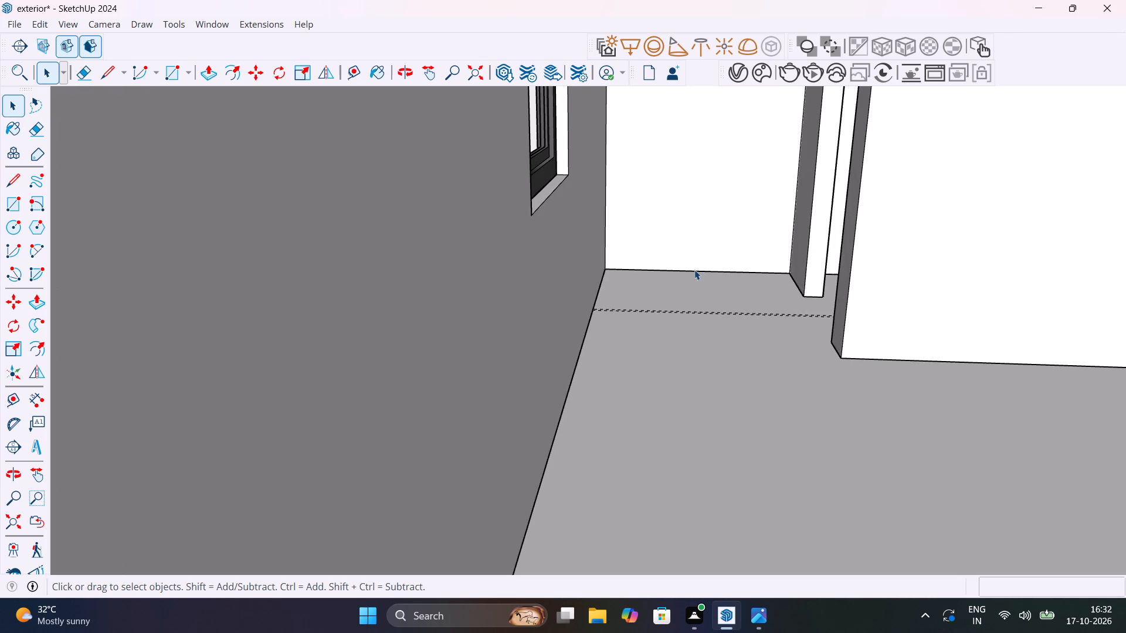
pyautogui.moveTo(688, 268); pyautogui.dragTo(641, 274, button='middle')
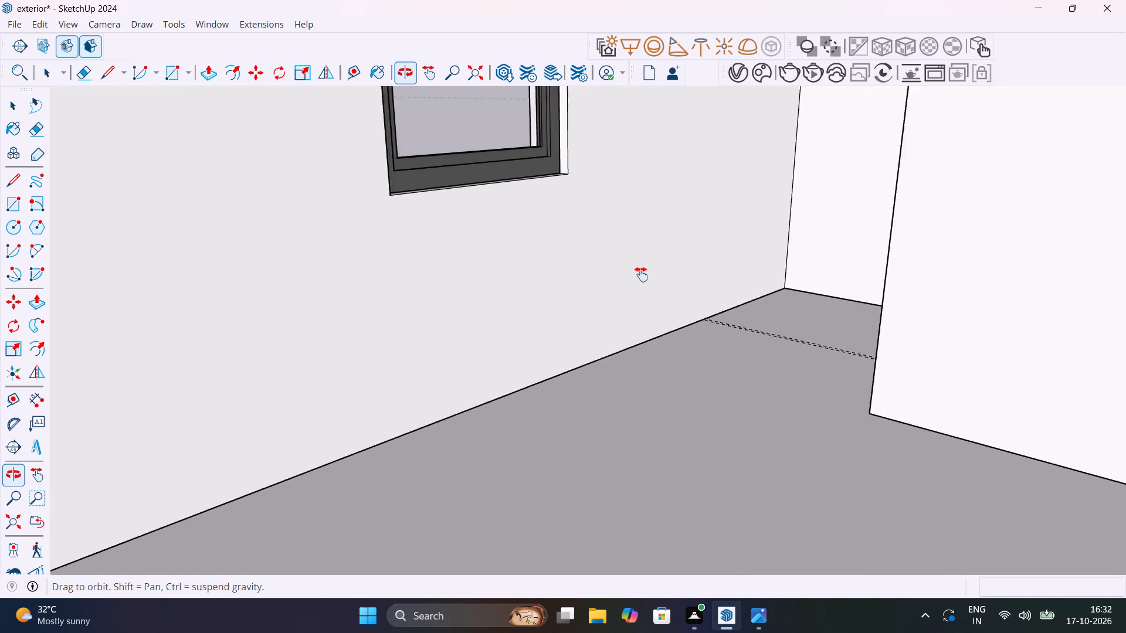
pyautogui.moveTo(641, 274); pyautogui.dragTo(755, 291, button='middle')
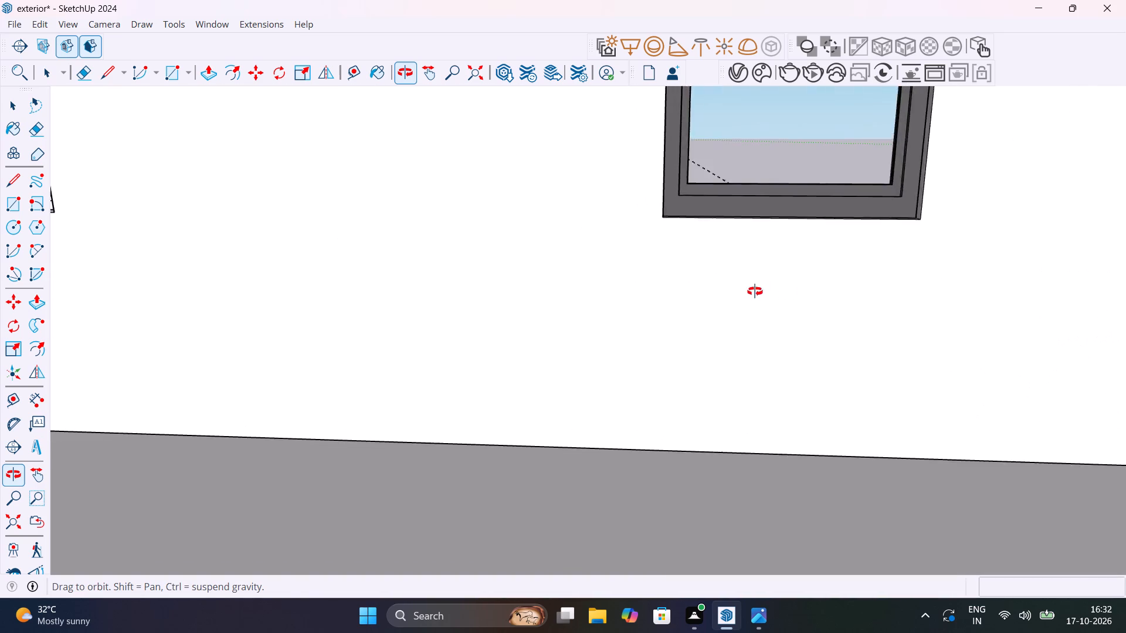
pyautogui.moveTo(755, 291); pyautogui.dragTo(689, 290, button='middle')
pyautogui.moveTo(691, 286); pyautogui.dragTo(805, 305, button='middle')
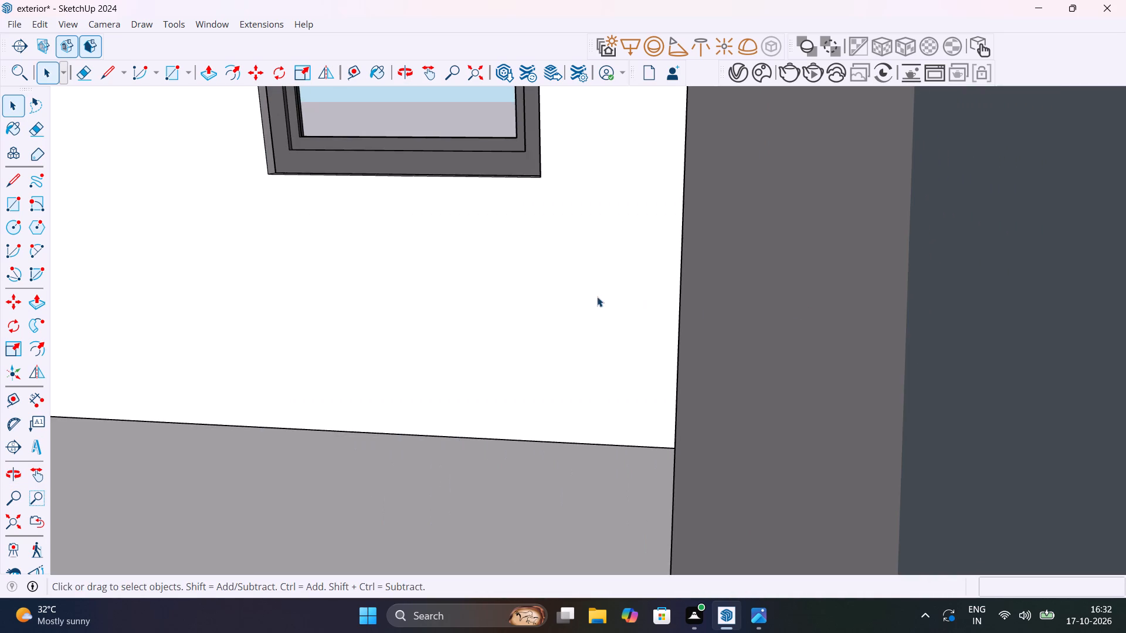
pyautogui.keyDown('shift'); pyautogui.moveTo(640, 303); pyautogui.dragTo(888, 336, button='middle'); pyautogui.keyUp('shift')
pyautogui.scroll(-3, 444, 292)
pyautogui.keyDown('shift'); pyautogui.moveTo(420, 305); pyautogui.dragTo(767, 343, button='middle'); pyautogui.keyUp('shift')
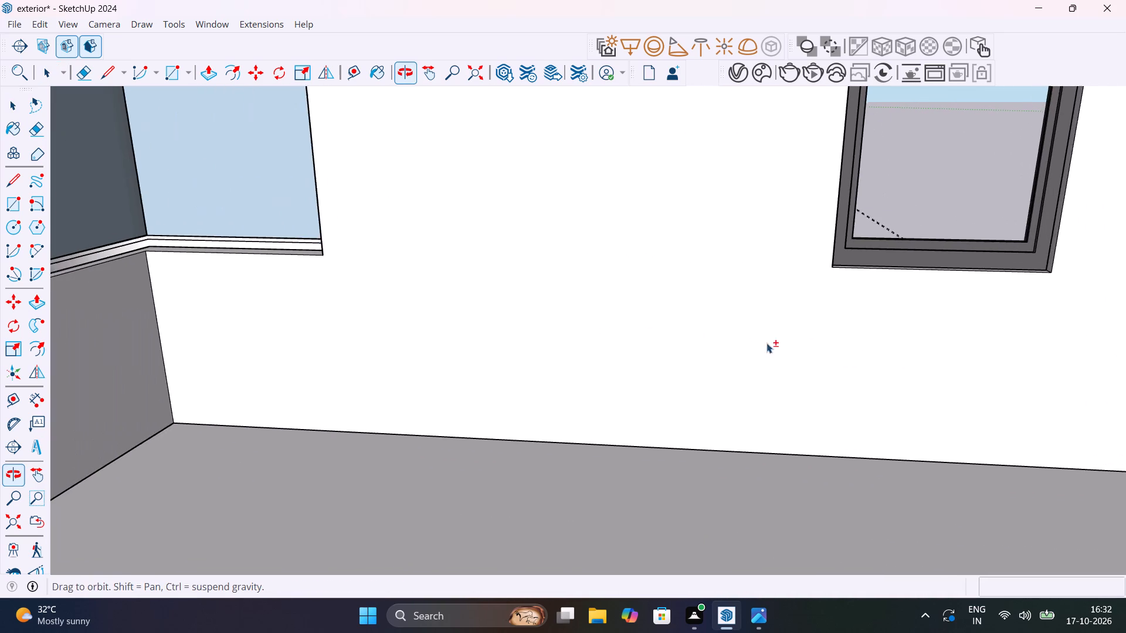
pyautogui.keyDown('shift'); pyautogui.moveTo(767, 343); pyautogui.dragTo(765, 343, button='middle'); pyautogui.keyUp('shift')
pyautogui.keyDown('shift'); pyautogui.moveTo(316, 304); pyautogui.dragTo(491, 489, button='middle'); pyautogui.keyUp('shift')
pyautogui.scroll(2, 432, 328)
pyautogui.click(445, 324)
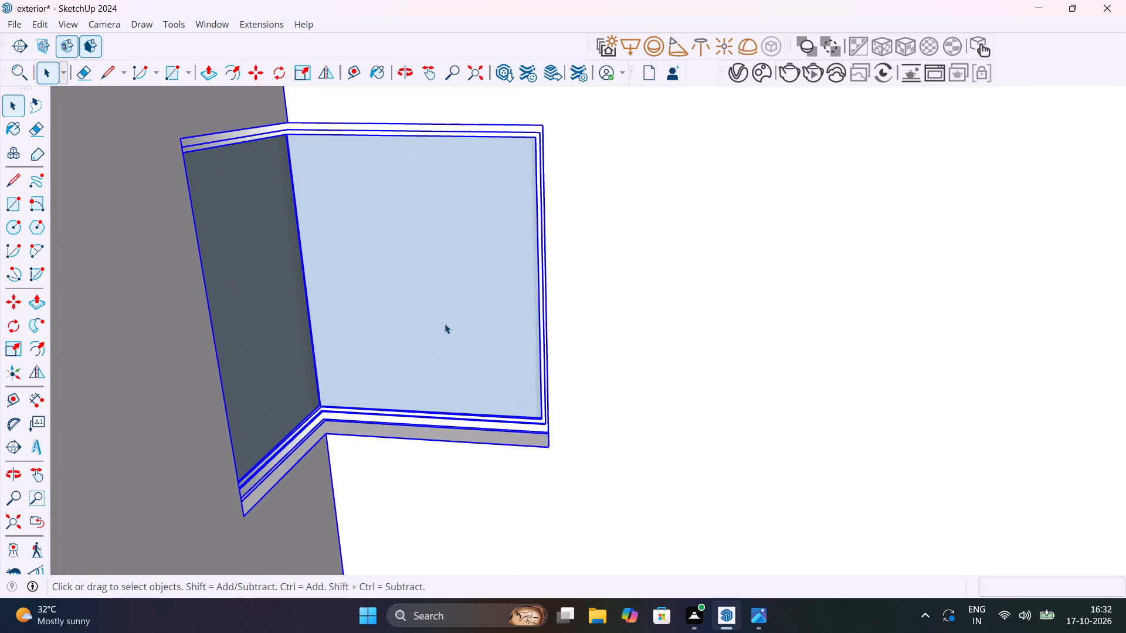
pyautogui.doubleClick(445, 324)
pyautogui.click(440, 315)
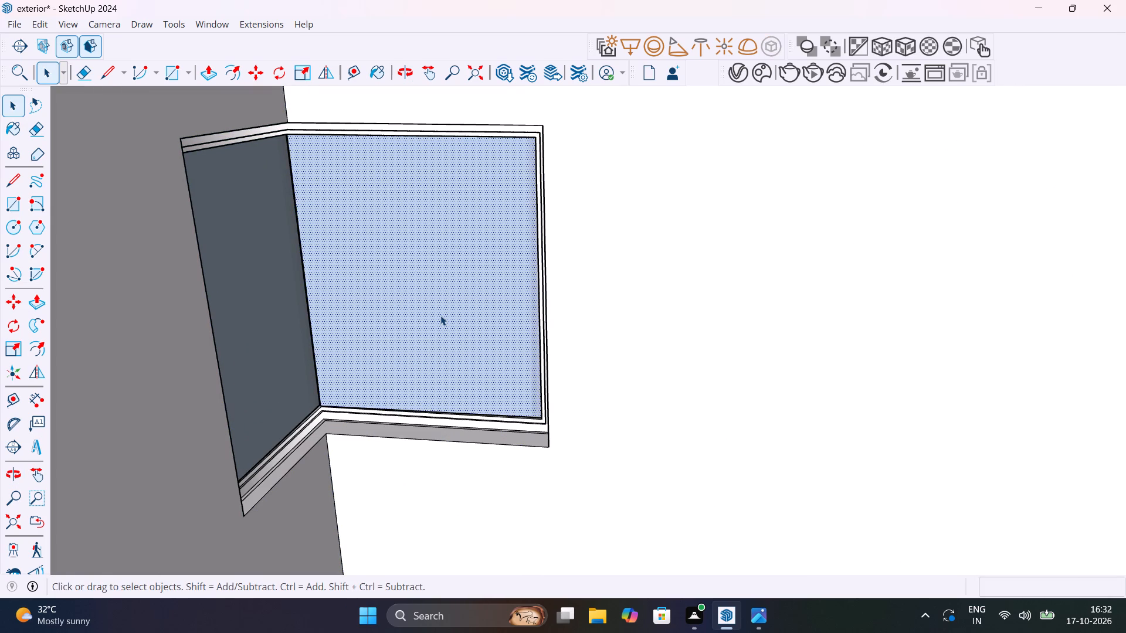
pyautogui.press('Delete')
pyautogui.moveTo(444, 326); pyautogui.dragTo(413, 358, button='middle')
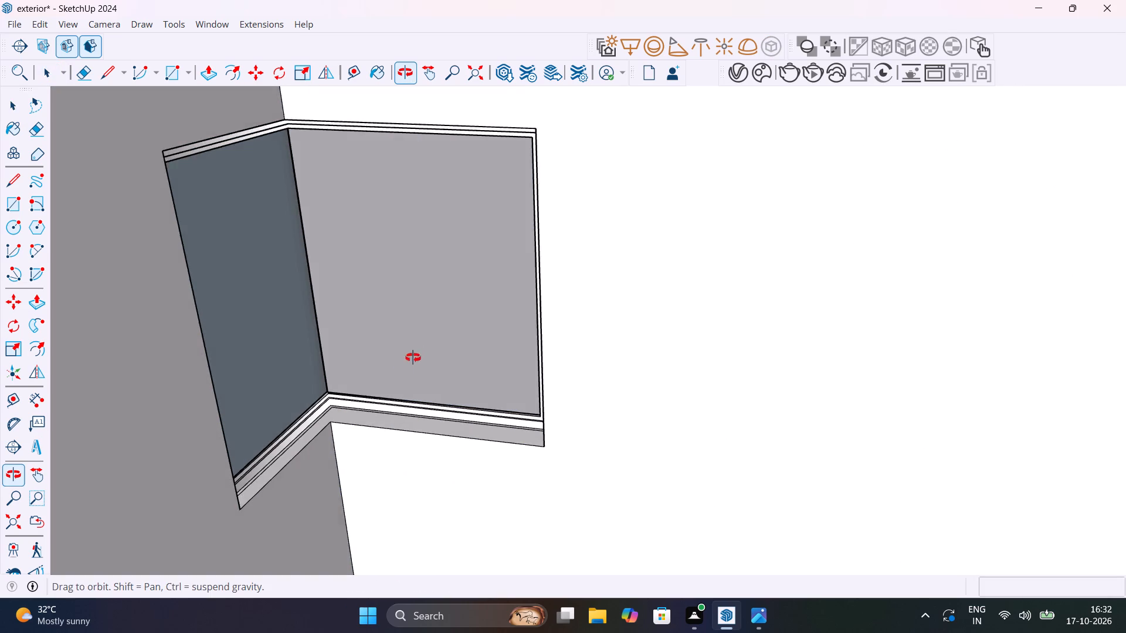
pyautogui.moveTo(413, 358); pyautogui.dragTo(356, 381, button='middle')
pyautogui.click(252, 273)
pyautogui.press('Delete')
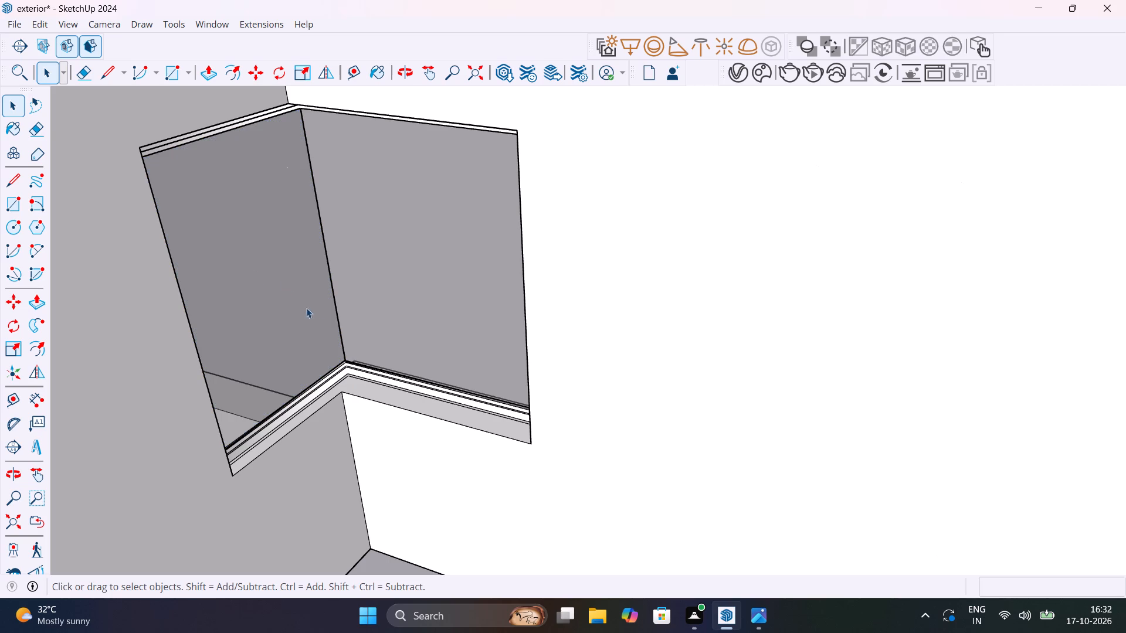
# Examine the corner window's see-through glazing from inside the room and from outside above the balcony.
pyautogui.scroll(4, 294, 320)
pyautogui.moveTo(267, 332); pyautogui.dragTo(175, 343, button='middle')
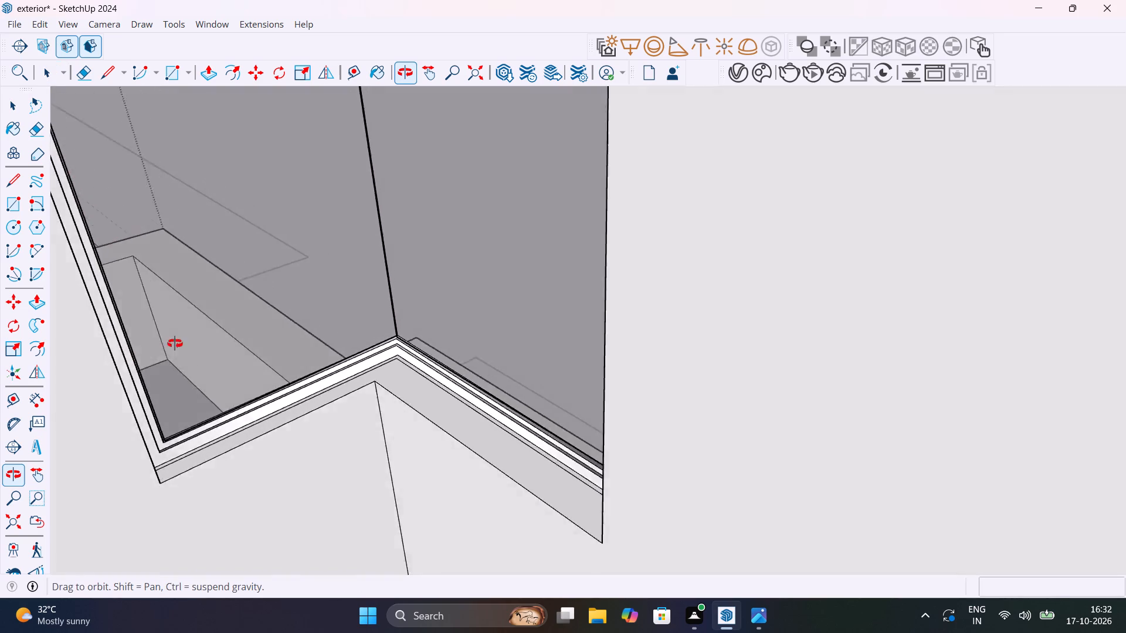
pyautogui.moveTo(175, 343); pyautogui.dragTo(337, 347, button='middle')
pyautogui.scroll(20, 451, 287)
pyautogui.scroll(1, 451, 287)
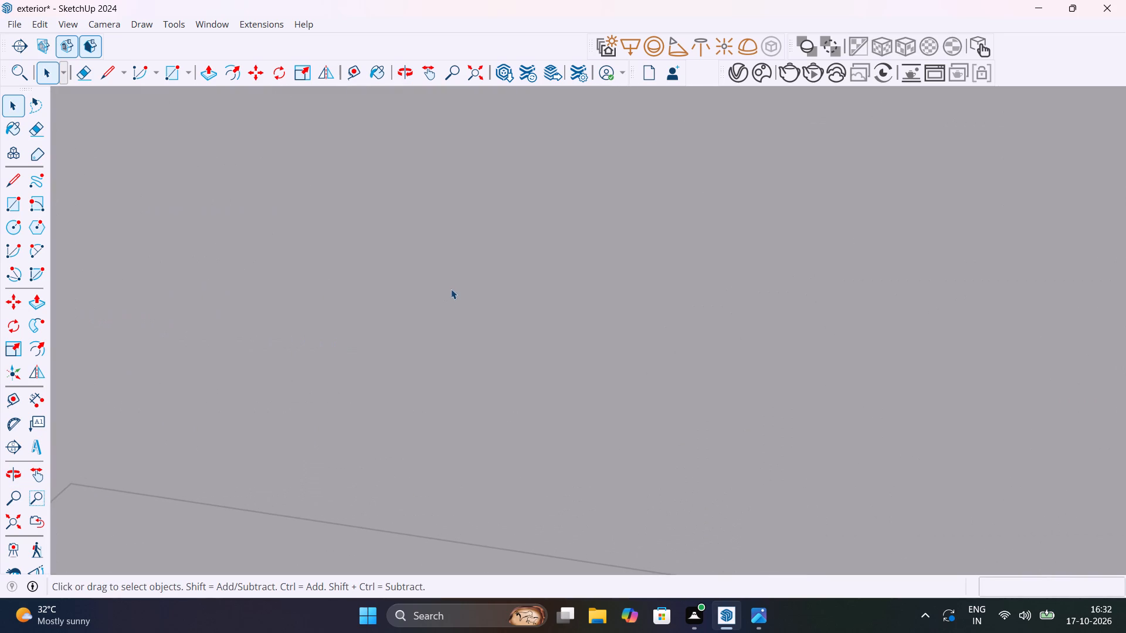
pyautogui.scroll(9, 451, 289)
pyautogui.moveTo(665, 340); pyautogui.dragTo(867, 341, button='middle')
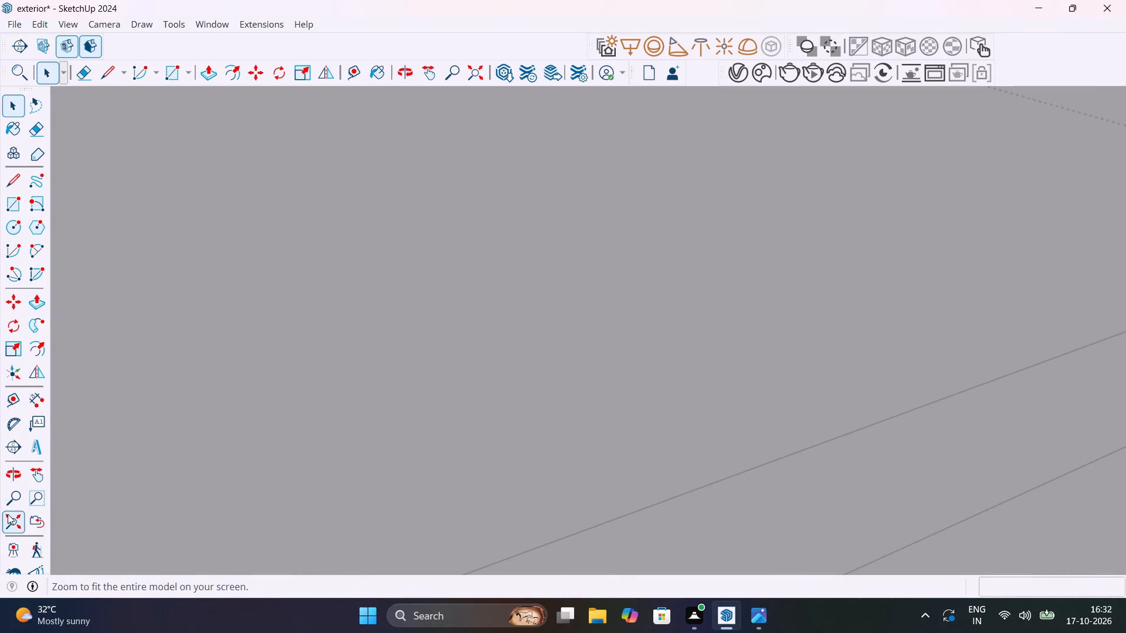
pyautogui.click(9, 516)
pyautogui.moveTo(351, 422); pyautogui.dragTo(500, 401, button='middle')
pyautogui.click(591, 365)
pyautogui.scroll(1, 361, 380)
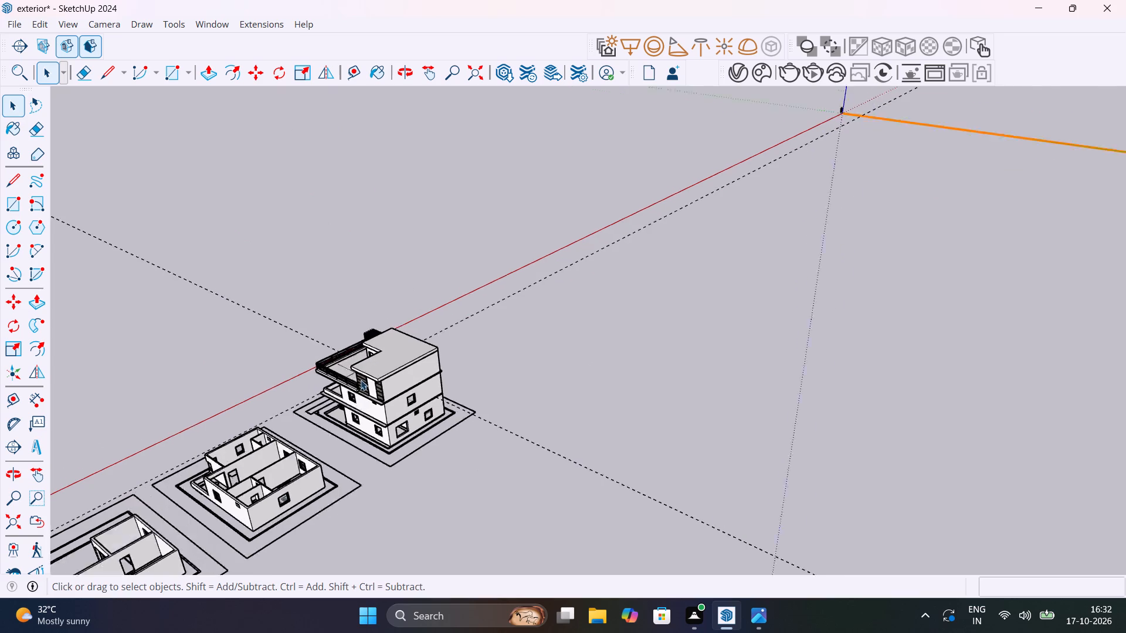
pyautogui.scroll(14, 361, 380)
pyautogui.moveTo(296, 416); pyautogui.dragTo(581, 345, button='middle')
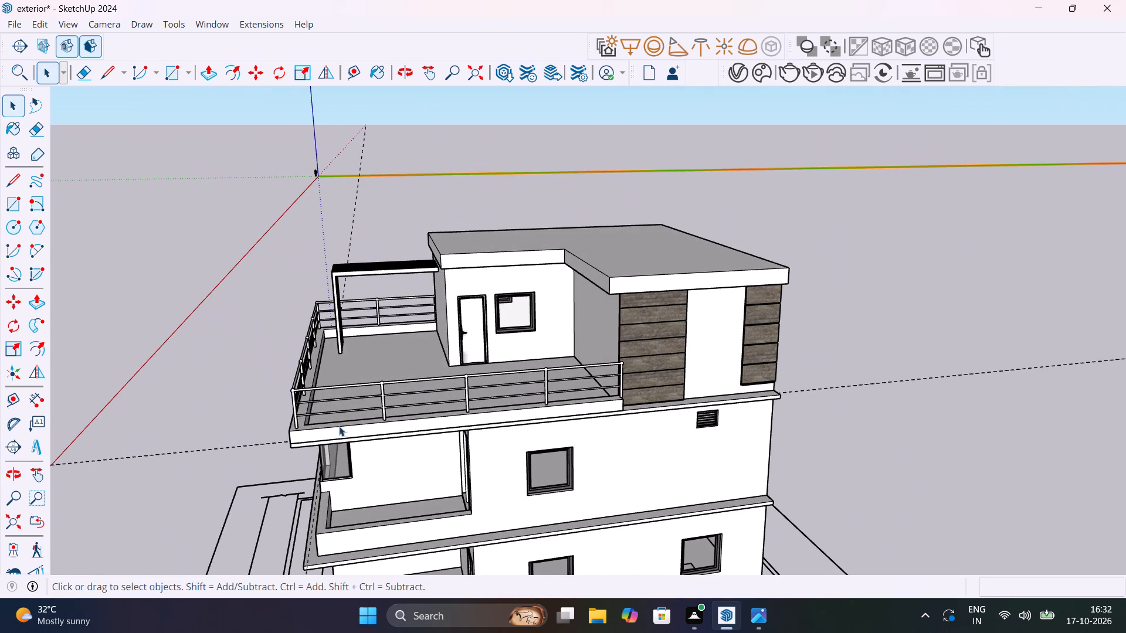
pyautogui.scroll(5, 236, 422)
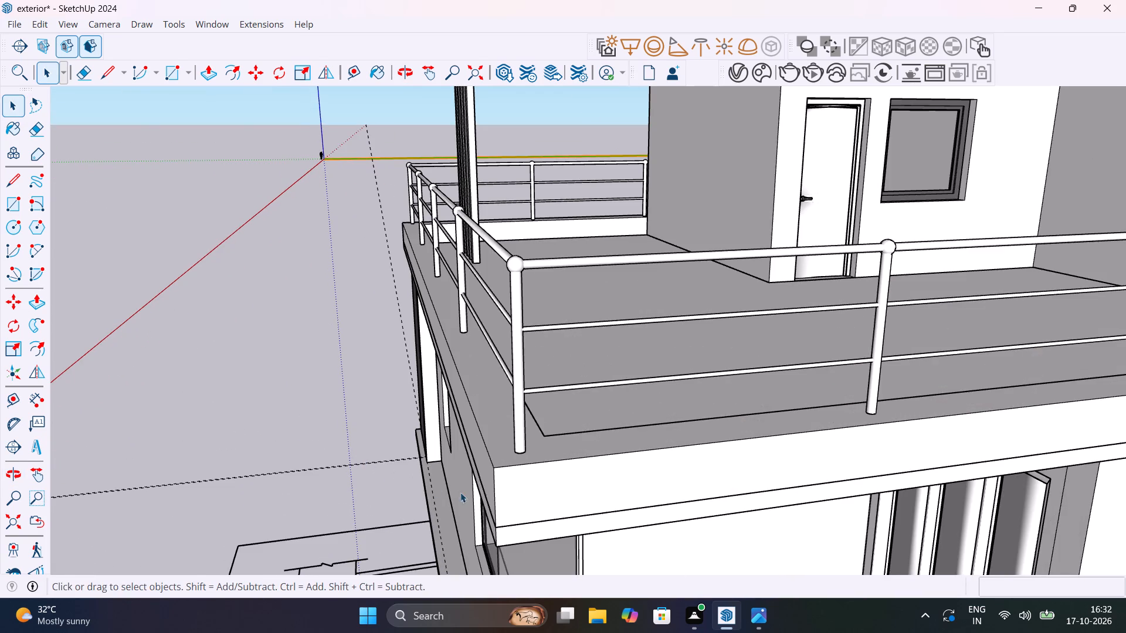
pyautogui.moveTo(460, 492); pyautogui.dragTo(371, 342, button='middle')
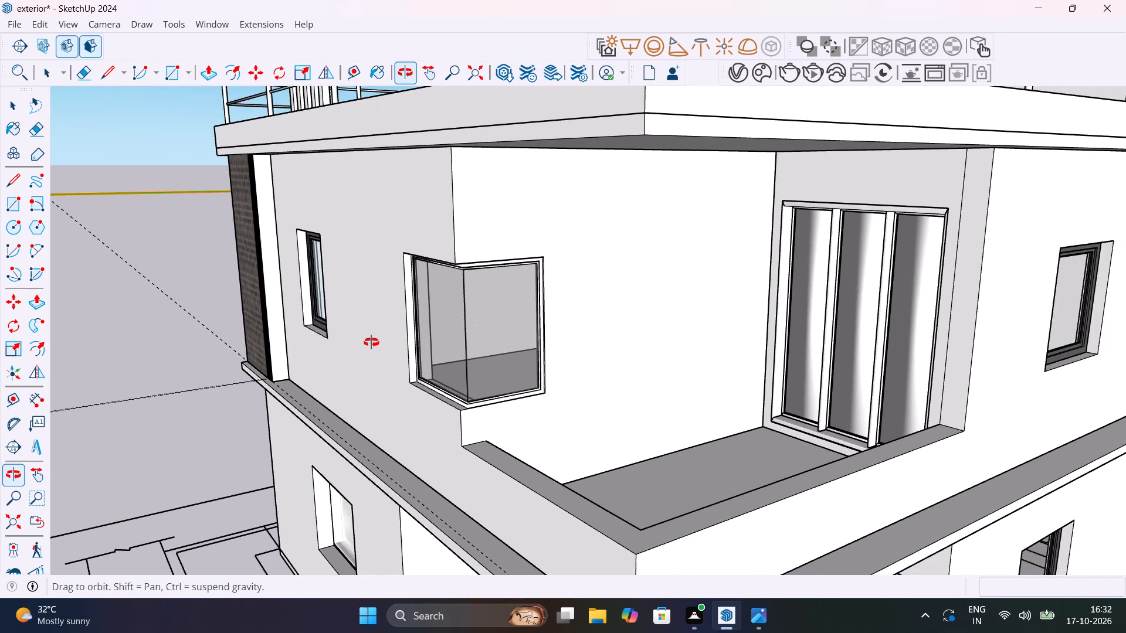
pyautogui.moveTo(371, 342); pyautogui.dragTo(361, 353, button='middle')
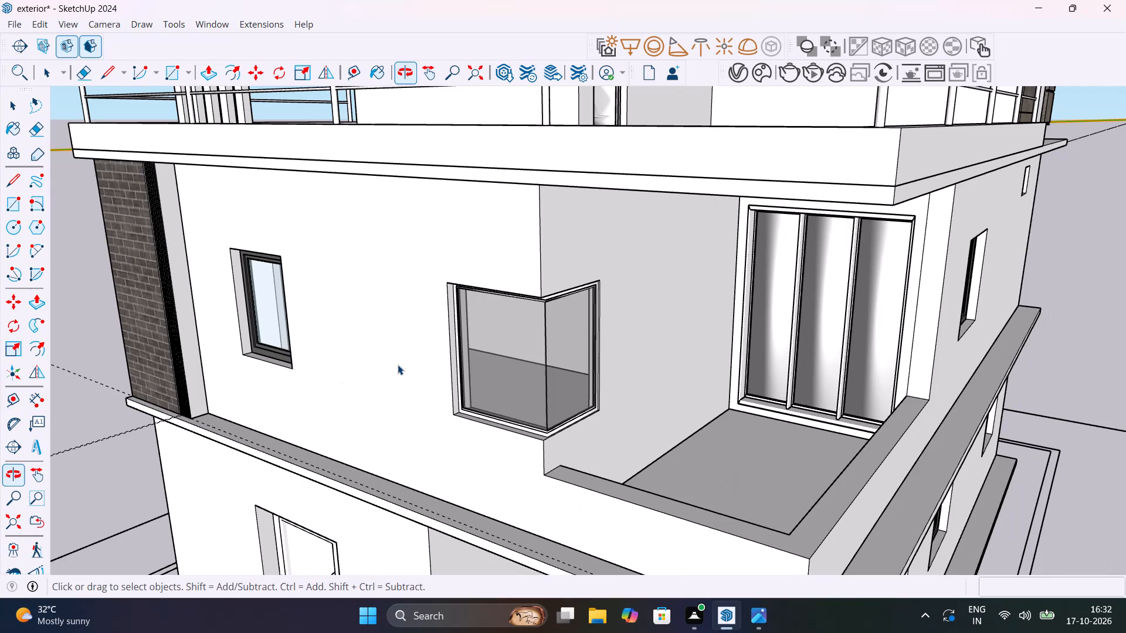
pyautogui.keyDown('shift'); pyautogui.moveTo(517, 364); pyautogui.dragTo(427, 339, button='middle'); pyautogui.keyUp('shift')
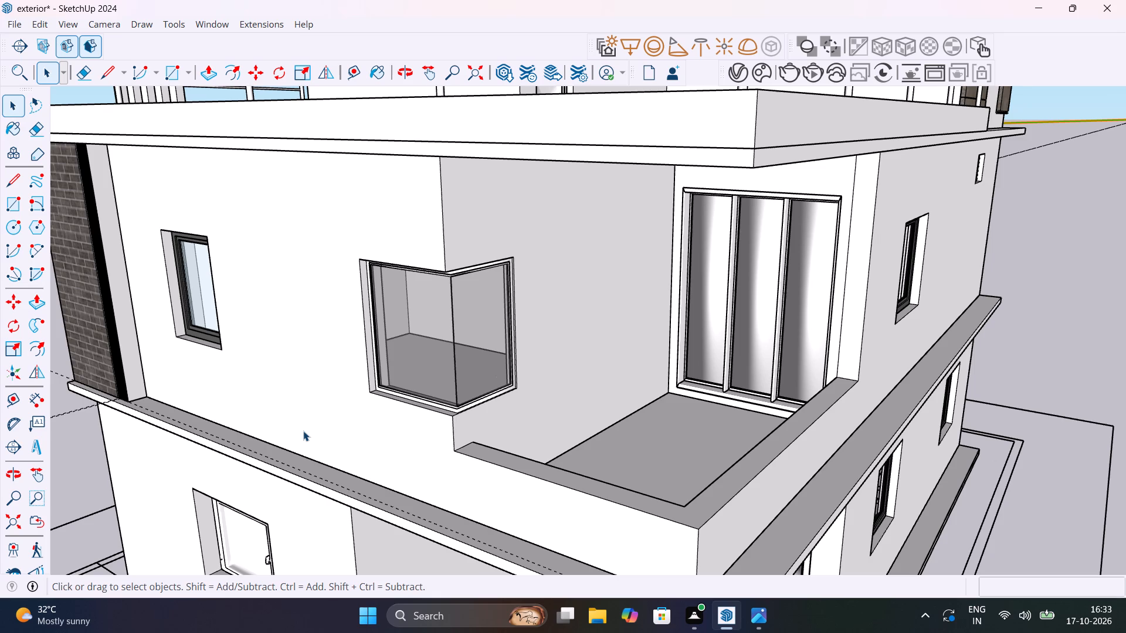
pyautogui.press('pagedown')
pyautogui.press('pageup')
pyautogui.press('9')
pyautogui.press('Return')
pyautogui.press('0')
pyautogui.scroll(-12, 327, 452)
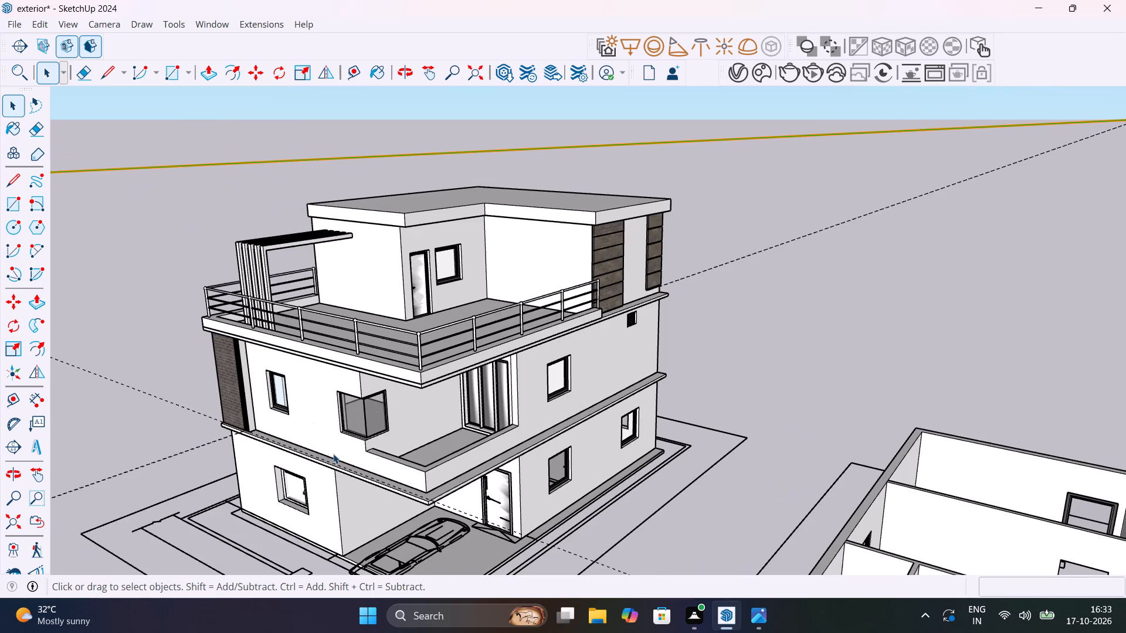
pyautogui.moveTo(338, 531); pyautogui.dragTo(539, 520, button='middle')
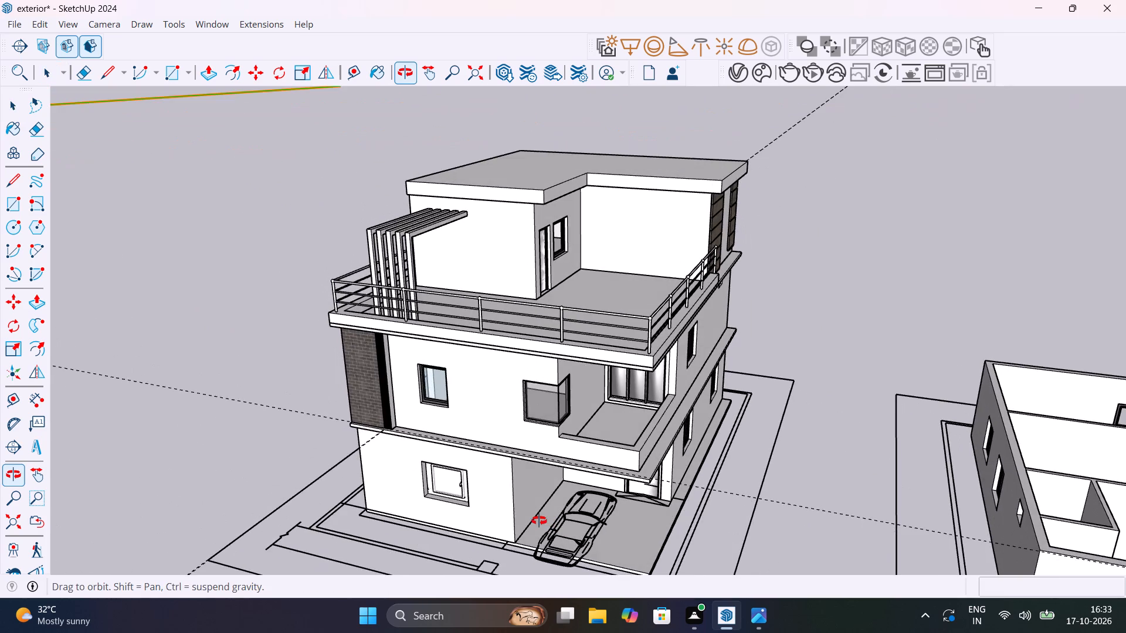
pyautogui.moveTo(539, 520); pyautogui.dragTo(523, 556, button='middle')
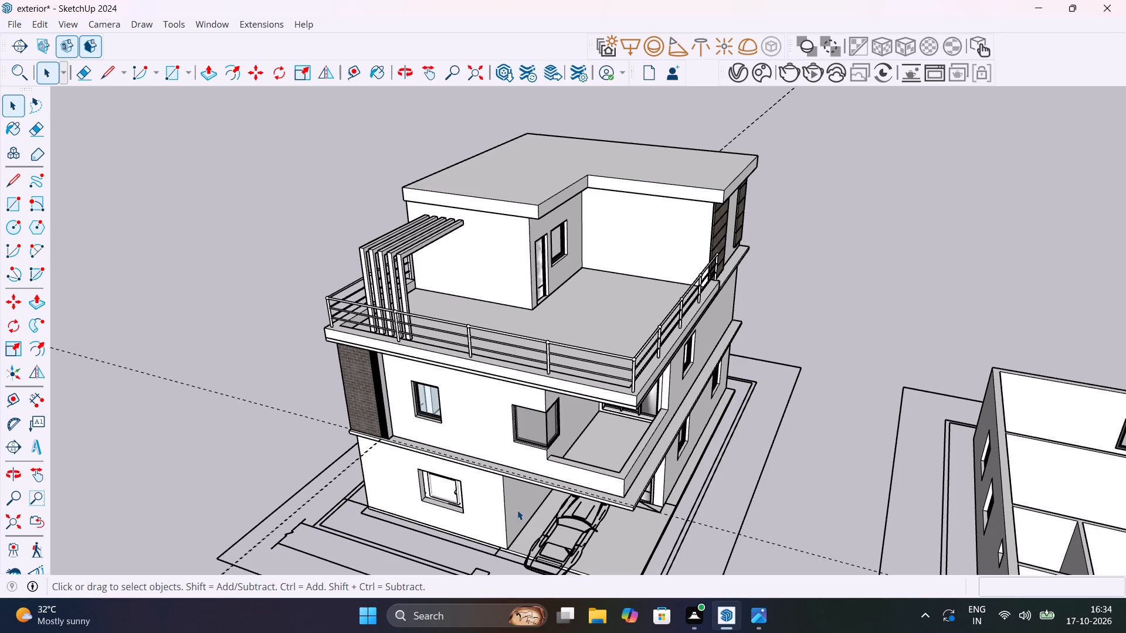
# Extend the end face of the terrace parapet about 14' 6" along the ledge, past both stone panels, to the building corner.
pyautogui.moveTo(619, 437); pyautogui.dragTo(641, 333, button='middle')
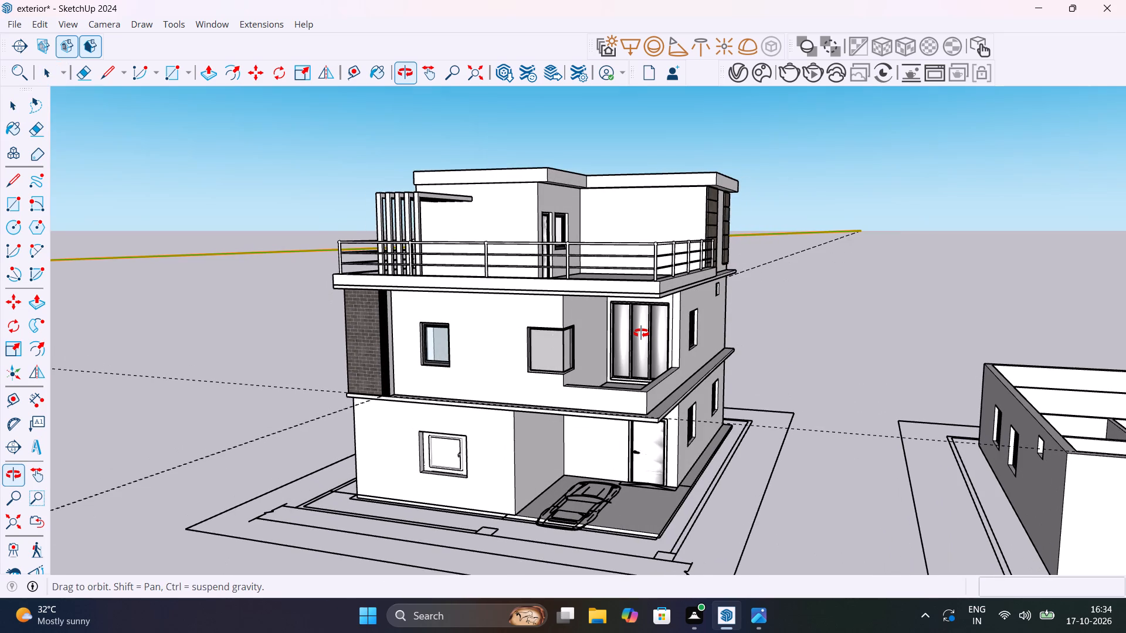
pyautogui.moveTo(641, 333); pyautogui.dragTo(538, 327, button='middle')
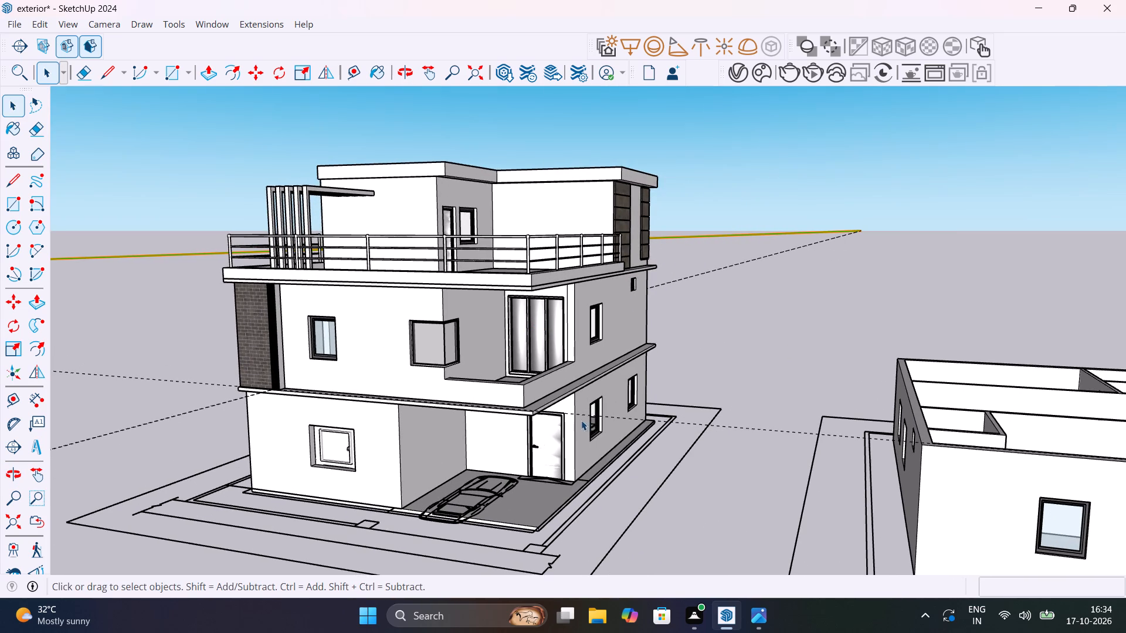
pyautogui.moveTo(623, 359); pyautogui.dragTo(164, 492, button='middle')
pyautogui.scroll(4, 611, 292)
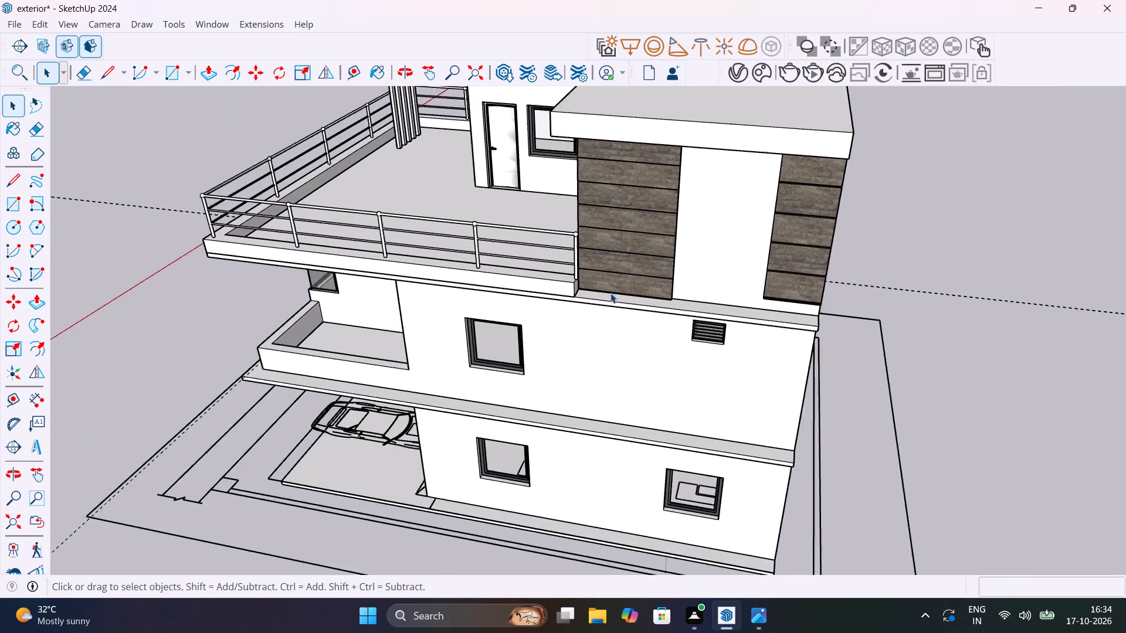
pyautogui.scroll(3, 611, 293)
pyautogui.moveTo(582, 277); pyautogui.dragTo(479, 285, button='middle')
pyautogui.scroll(11, 467, 288)
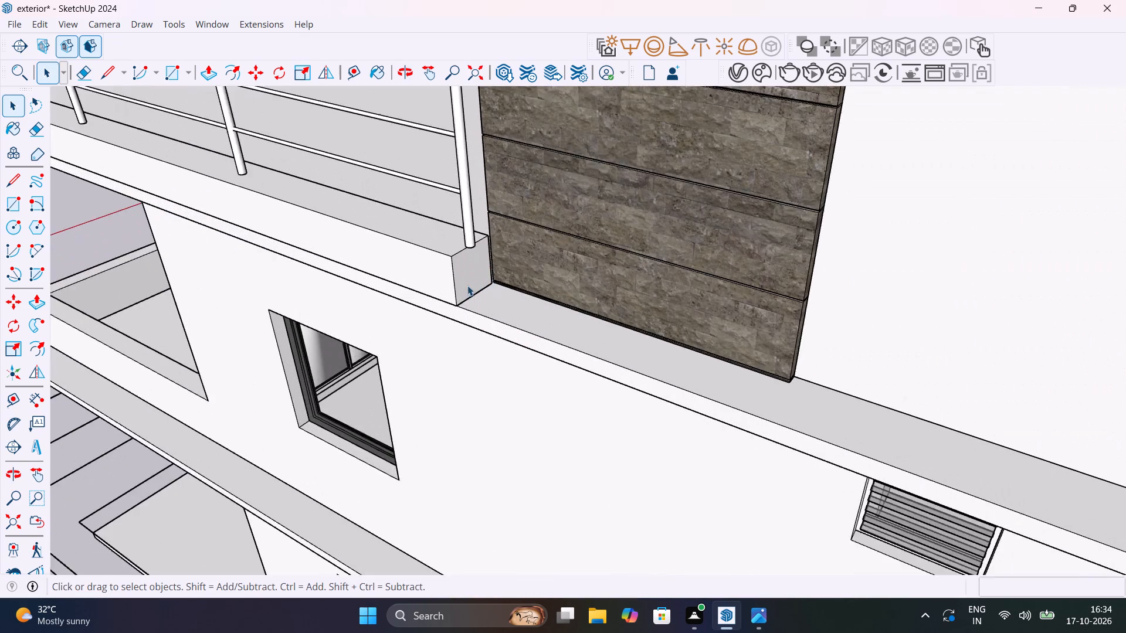
pyautogui.scroll(3, 467, 285)
pyautogui.click(476, 280)
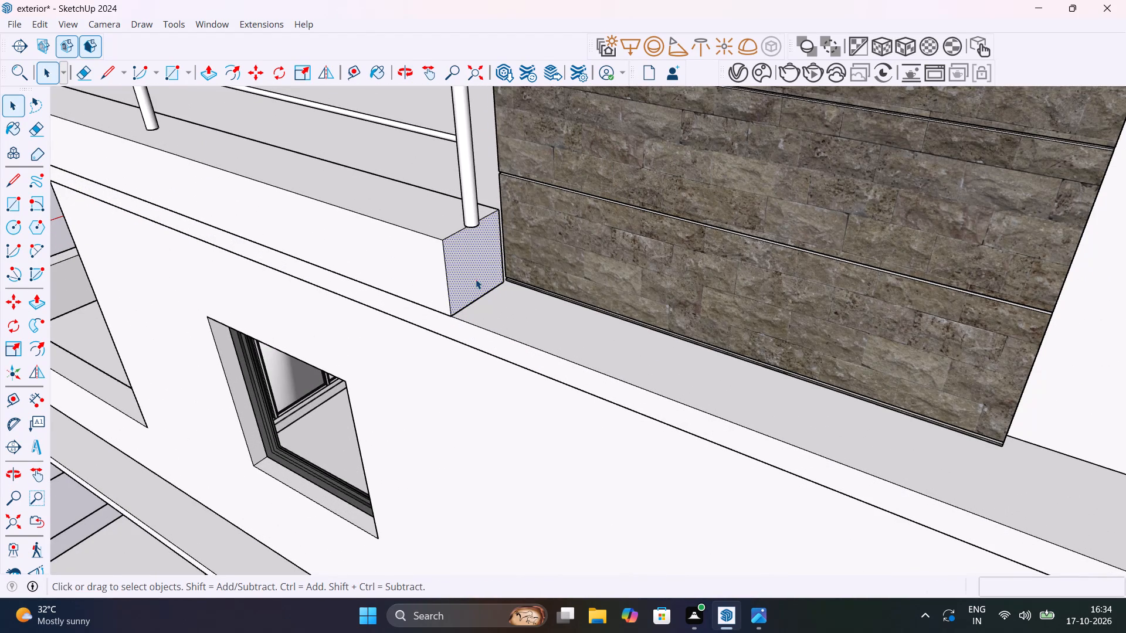
pyautogui.press('p')
pyautogui.moveTo(476, 279); pyautogui.dragTo(484, 287)
pyautogui.scroll(-20, 505, 298)
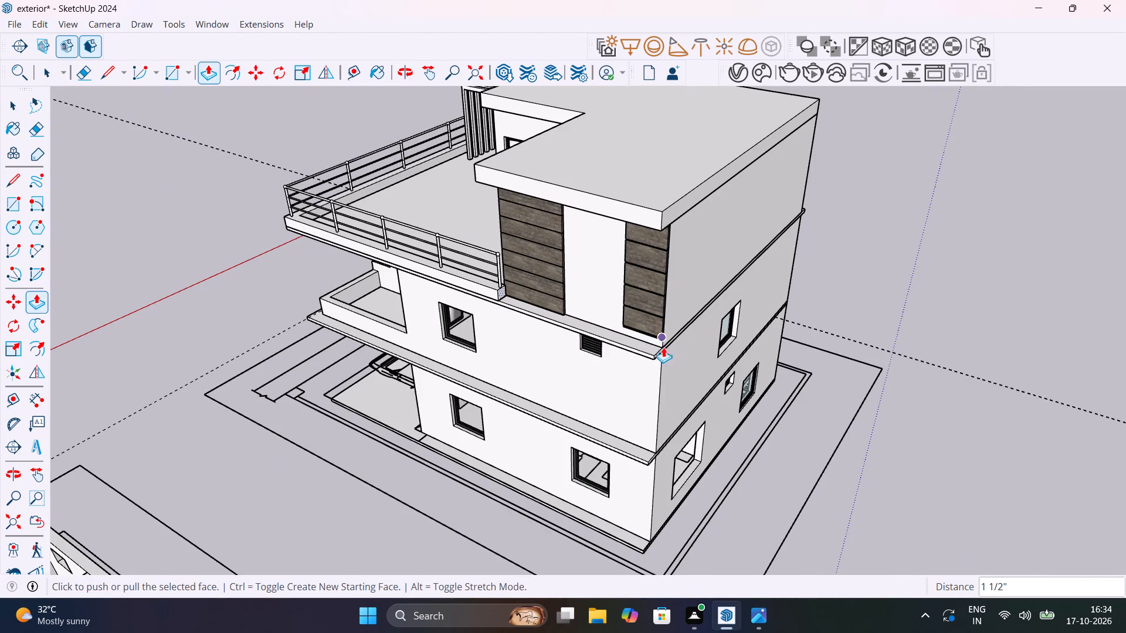
pyautogui.scroll(5, 607, 338)
pyautogui.scroll(9, 447, 244)
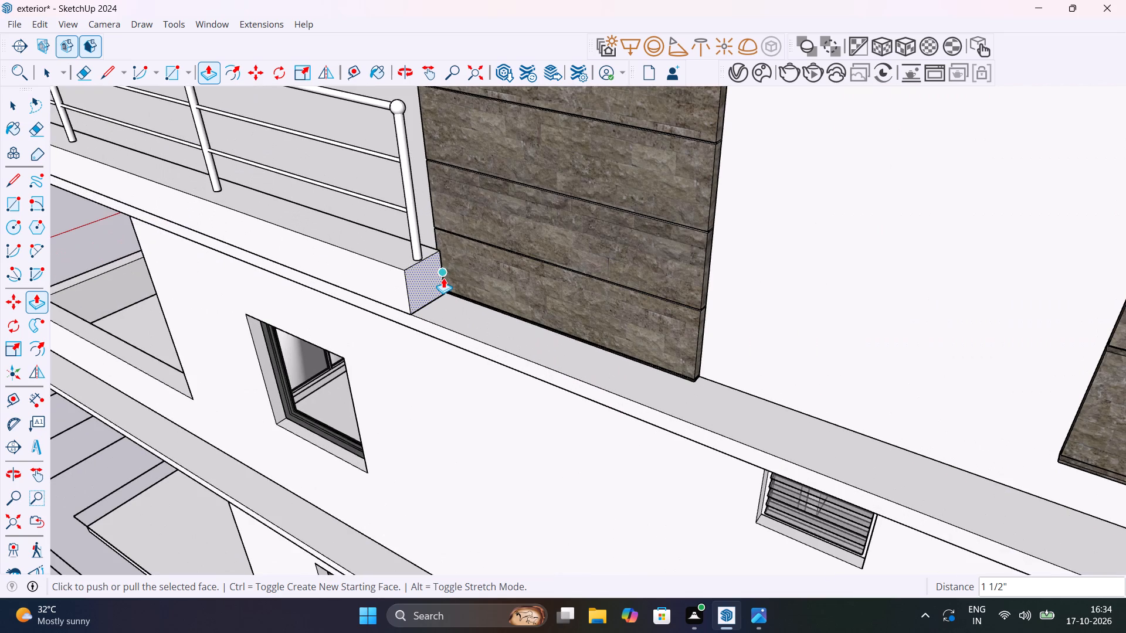
pyautogui.click(432, 285)
pyautogui.scroll(-13, 703, 392)
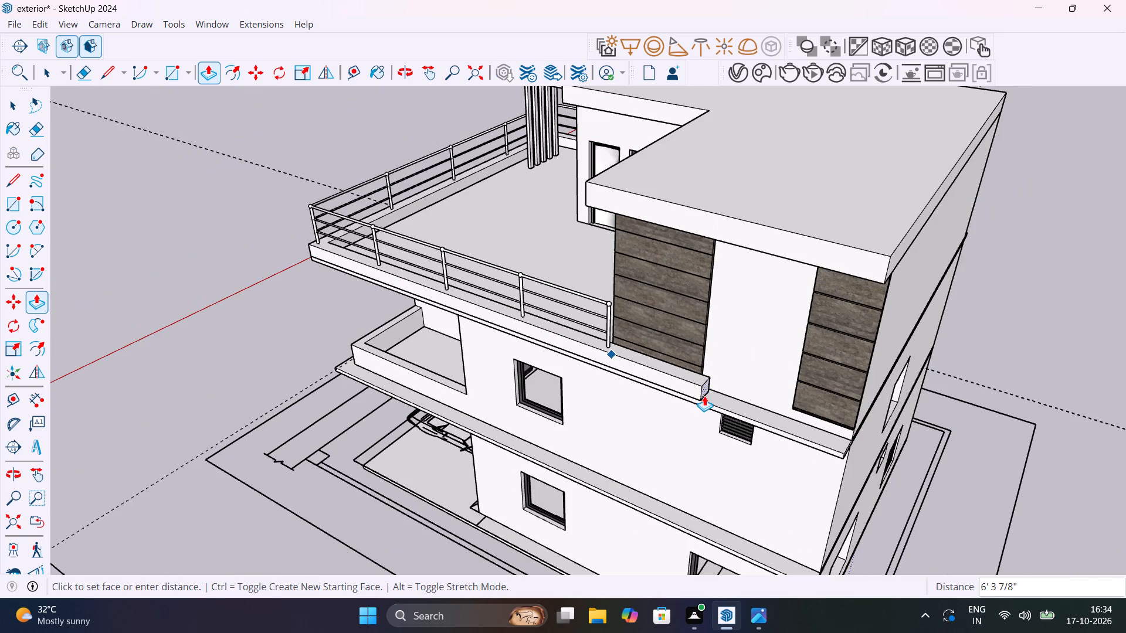
pyautogui.click(847, 441)
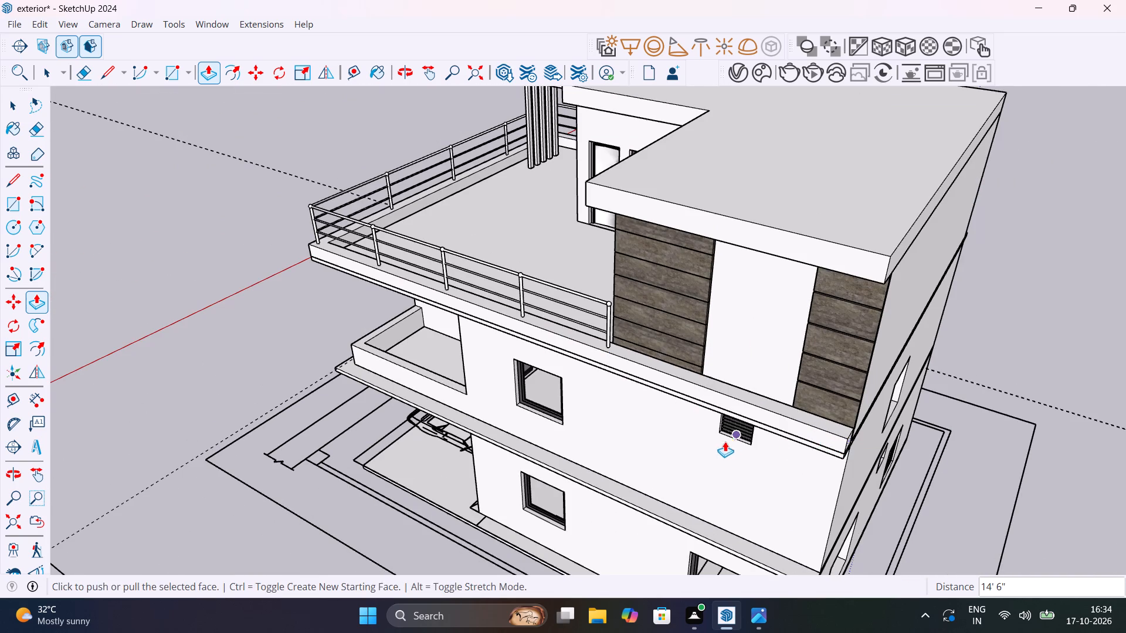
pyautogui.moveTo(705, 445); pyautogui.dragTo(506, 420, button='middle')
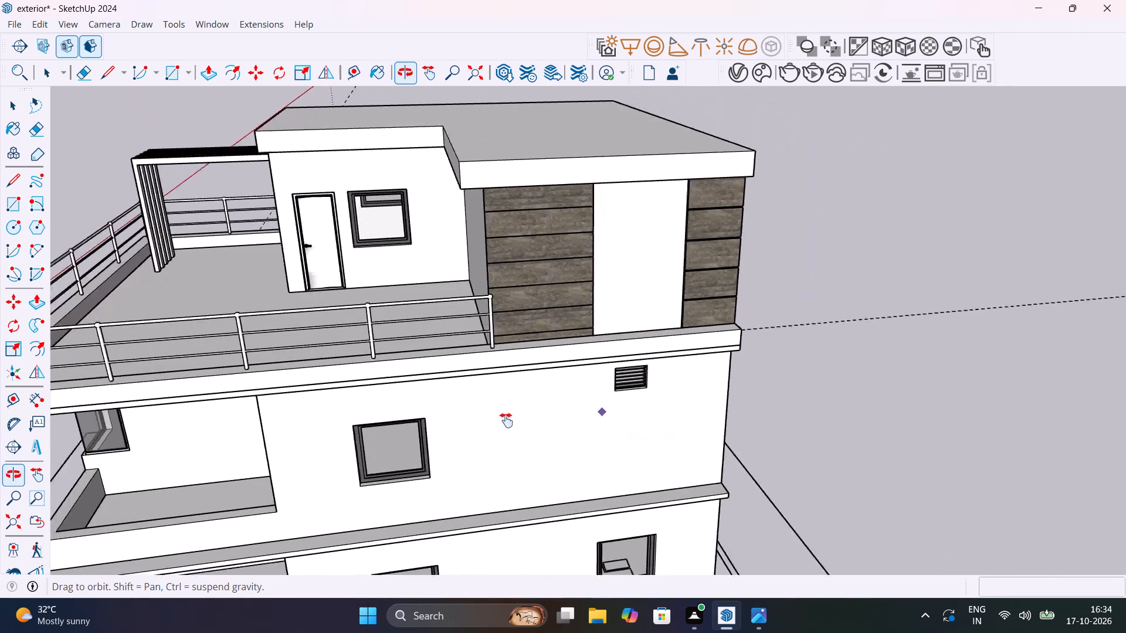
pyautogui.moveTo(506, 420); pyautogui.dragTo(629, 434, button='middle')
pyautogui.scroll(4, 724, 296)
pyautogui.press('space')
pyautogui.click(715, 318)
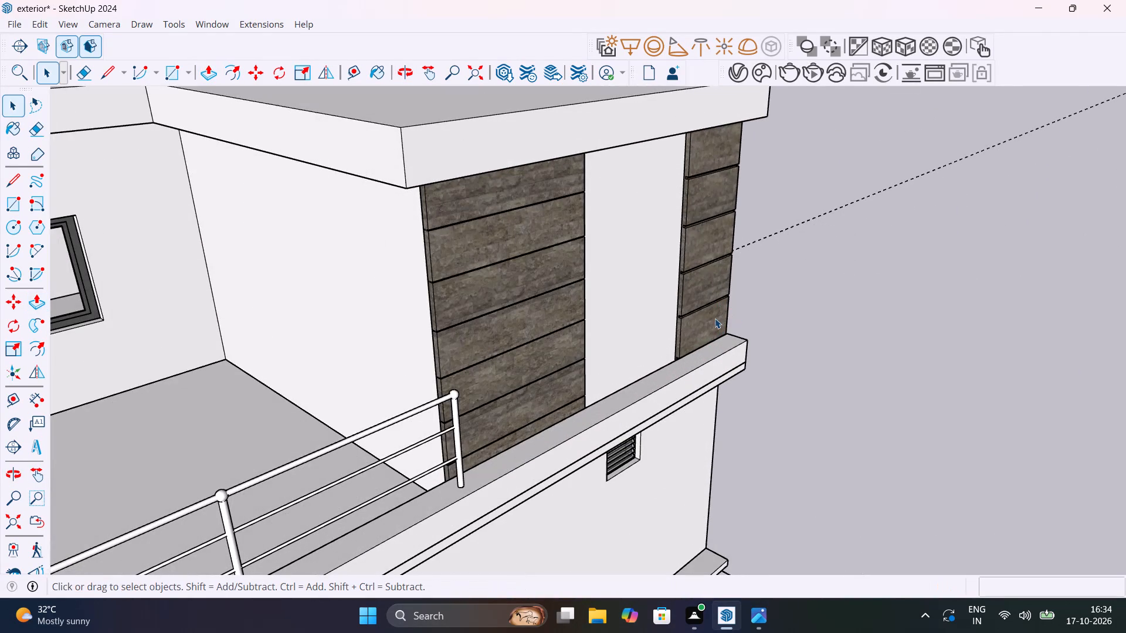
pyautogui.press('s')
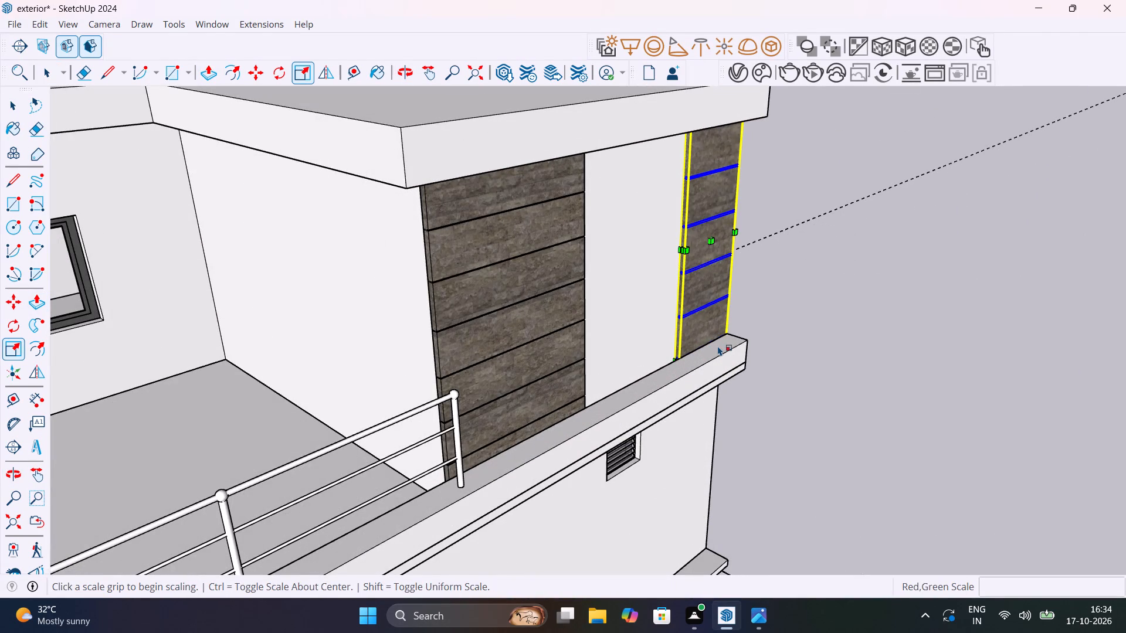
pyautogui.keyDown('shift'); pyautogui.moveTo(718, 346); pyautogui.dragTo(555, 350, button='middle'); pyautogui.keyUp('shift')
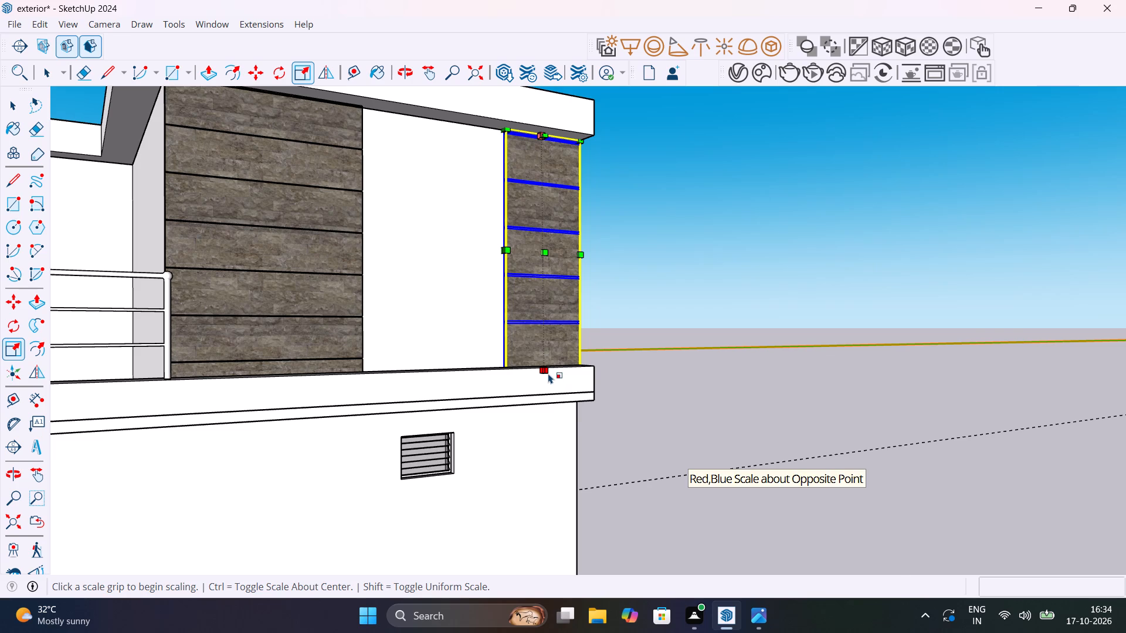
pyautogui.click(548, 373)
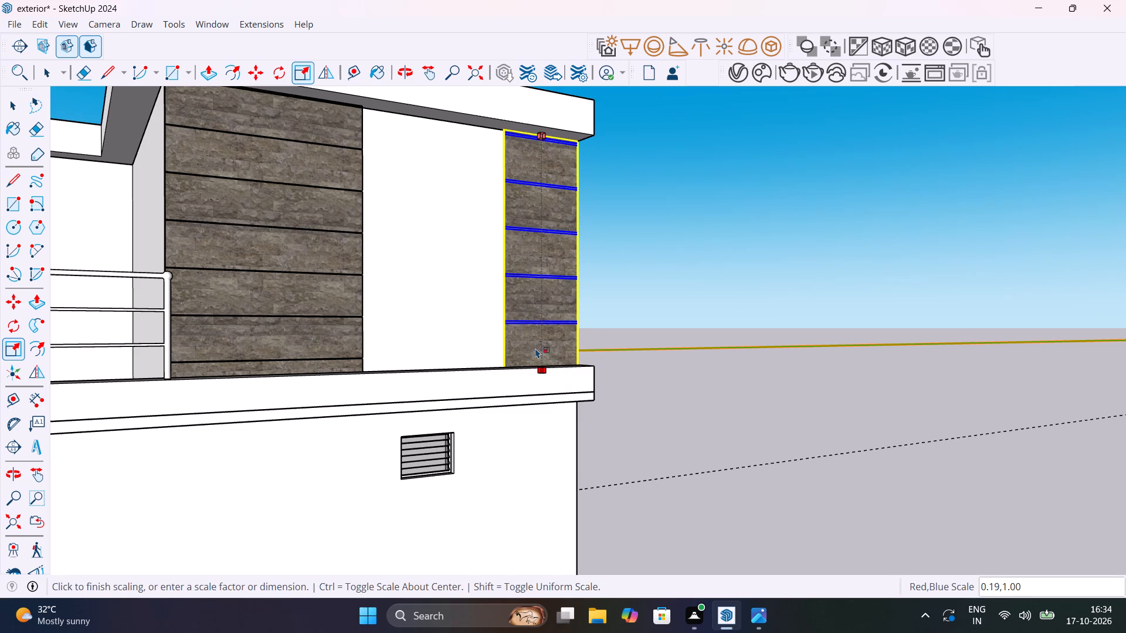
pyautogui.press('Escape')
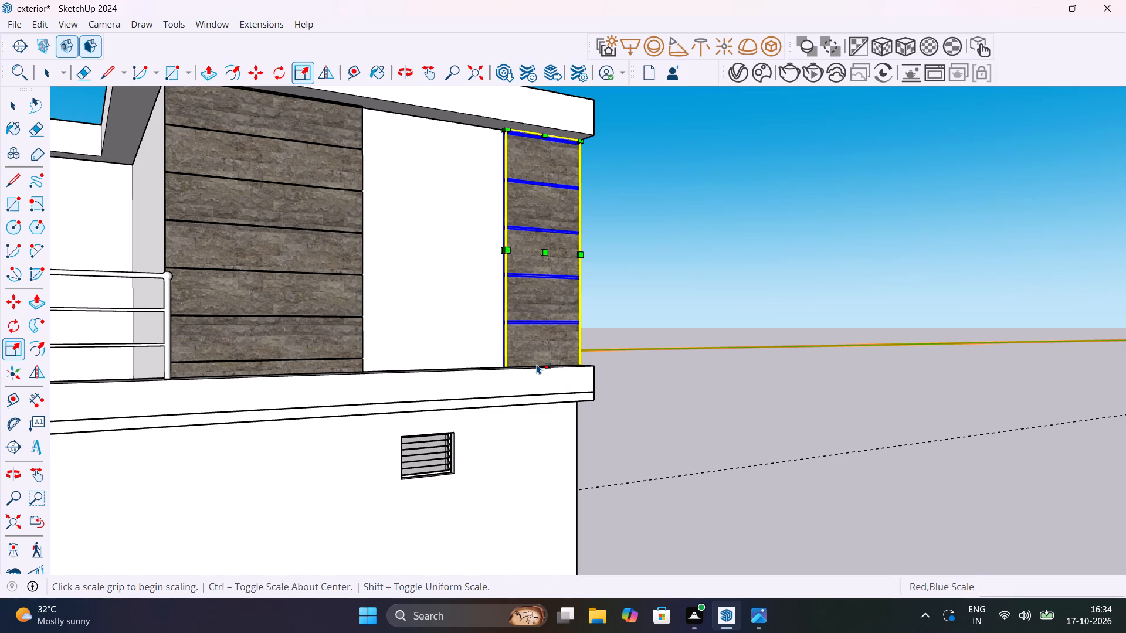
# Push the parapet's end at the building corner back about 3' 8 3/8", clear of the narrow stone panel's base.
pyautogui.moveTo(549, 397); pyautogui.dragTo(328, 494, button='middle')
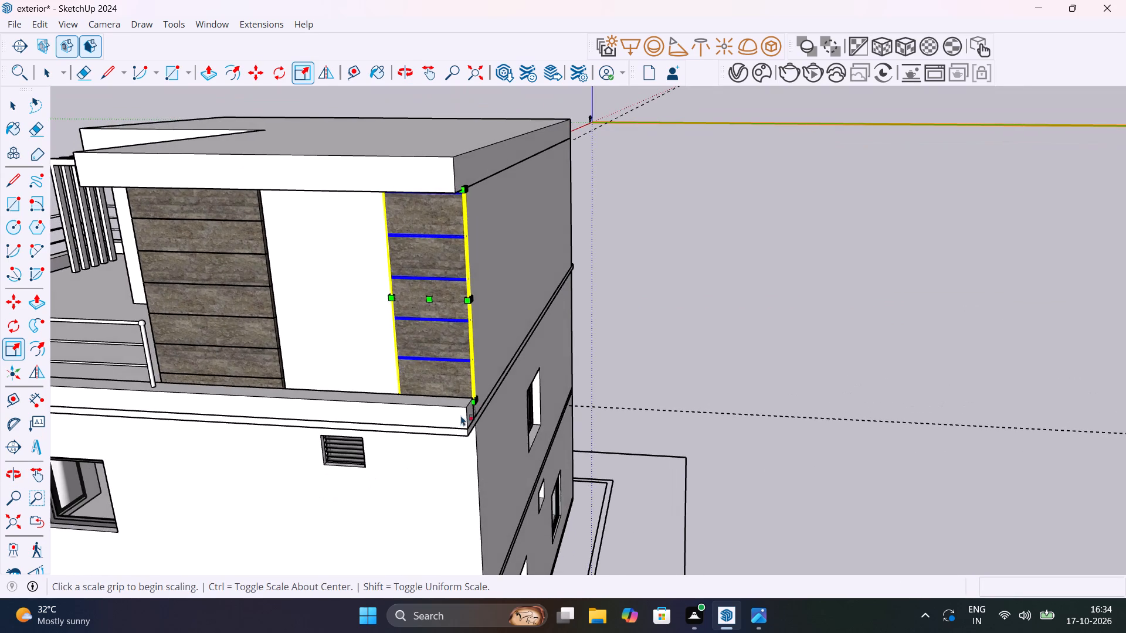
pyautogui.scroll(9, 462, 413)
pyautogui.moveTo(374, 447); pyautogui.dragTo(307, 598, button='middle')
pyautogui.scroll(3, 423, 424)
pyautogui.press('space')
pyautogui.click(475, 441)
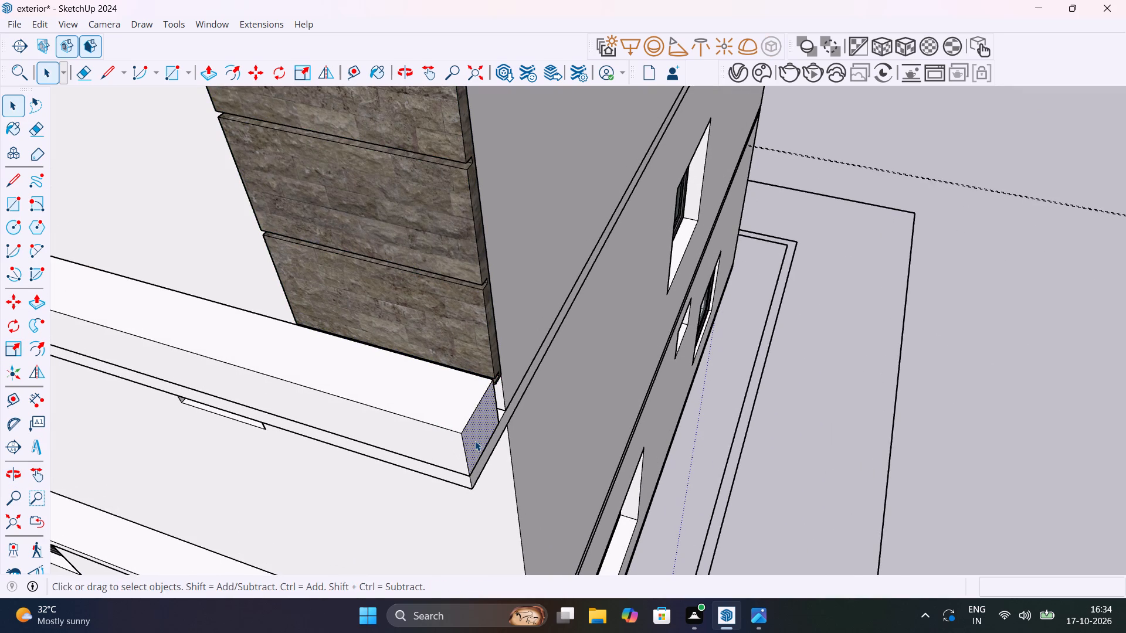
pyautogui.press('p')
pyautogui.click(475, 441)
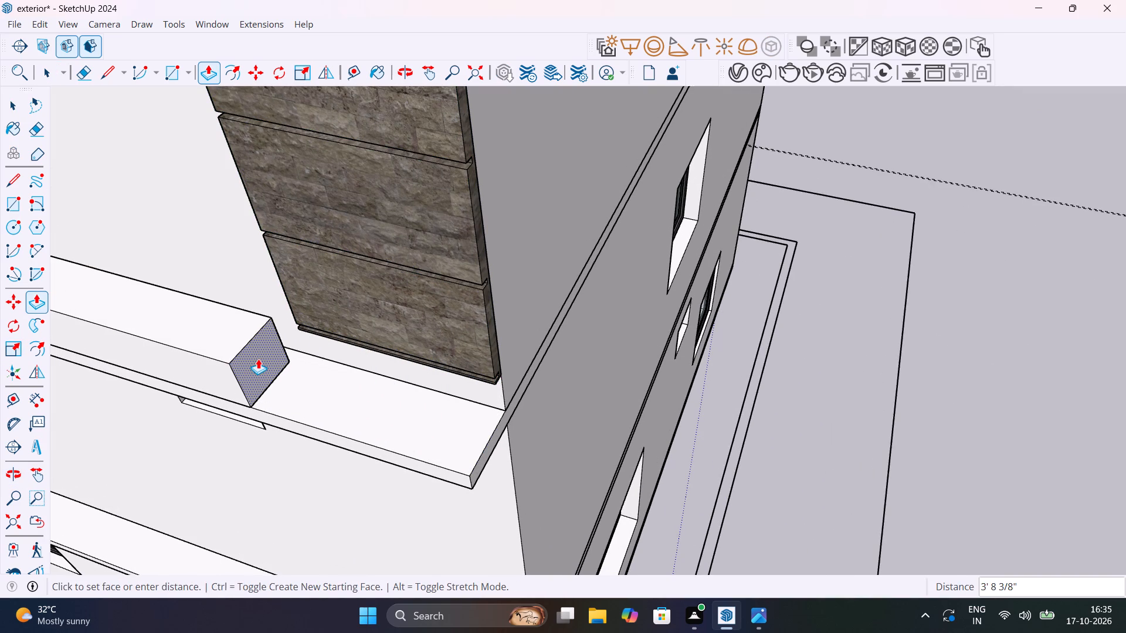
pyautogui.click(258, 359)
# Scale the narrow stone panel at the building corner vertically to about 0.73, raising its base above the parapet.
pyautogui.moveTo(396, 377); pyautogui.dragTo(523, 210, button='middle')
pyautogui.press('space')
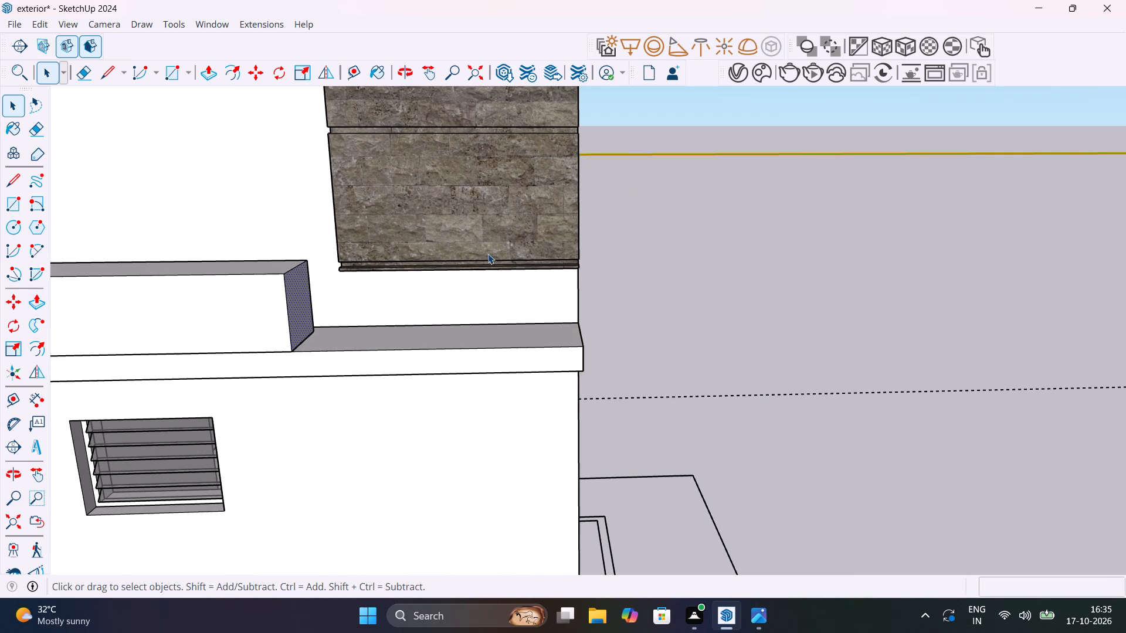
pyautogui.click(488, 254)
pyautogui.press('s')
pyautogui.moveTo(464, 285); pyautogui.dragTo(469, 233, button='middle')
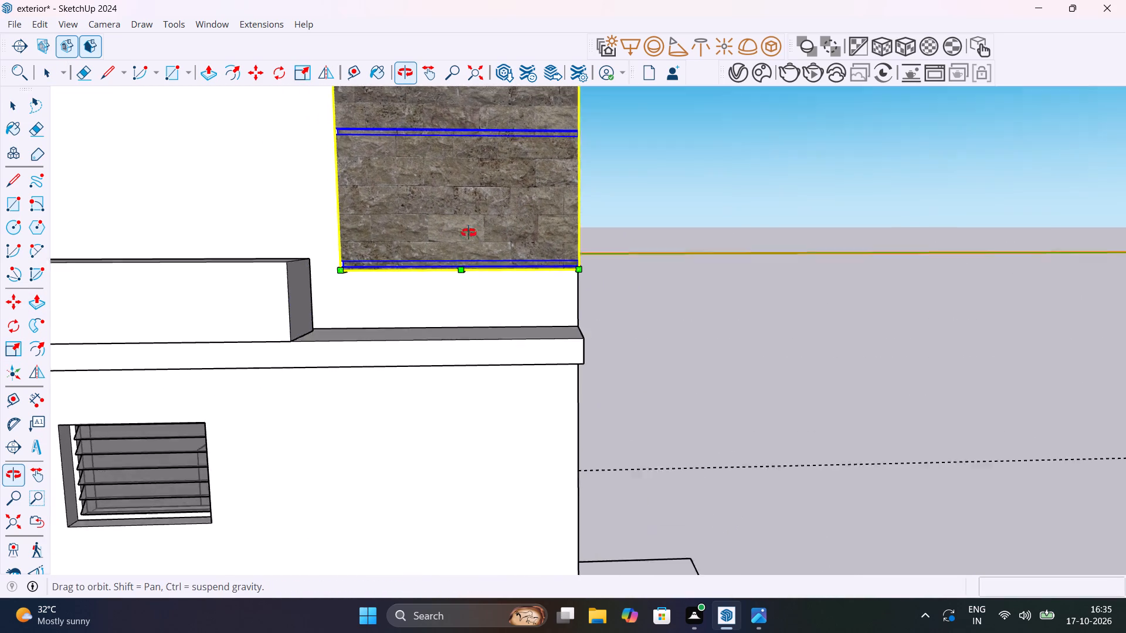
pyautogui.moveTo(469, 233); pyautogui.dragTo(490, 142, button='middle')
pyautogui.scroll(15, 477, 265)
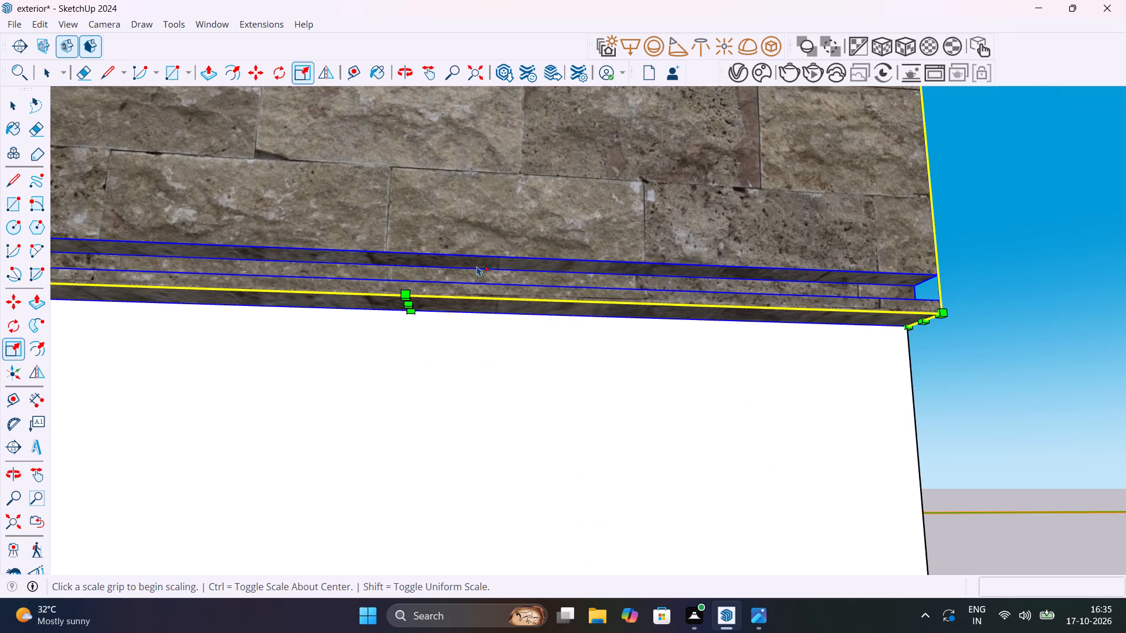
pyautogui.click(412, 308)
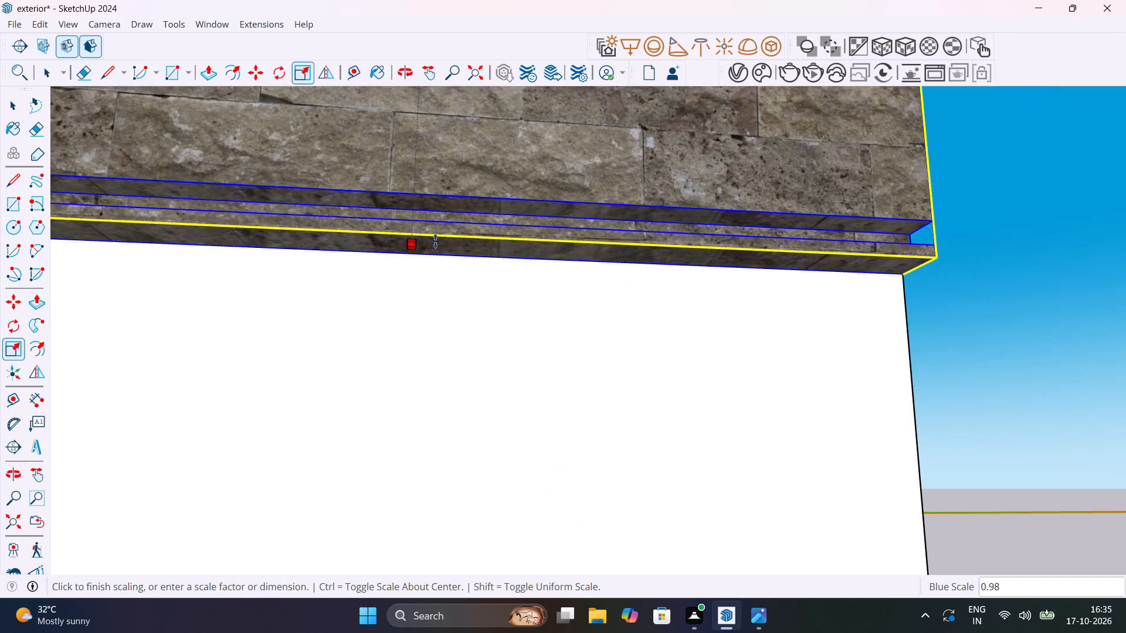
pyautogui.scroll(-14, 436, 240)
pyautogui.moveTo(439, 245); pyautogui.dragTo(585, 417, button='middle')
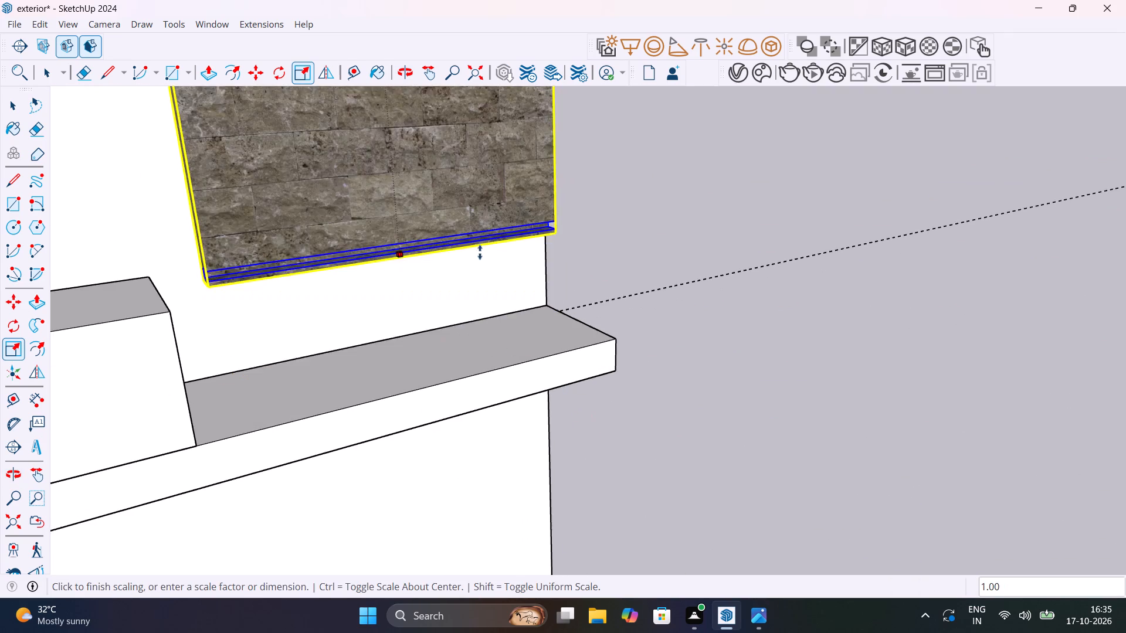
pyautogui.scroll(-8, 480, 247)
pyautogui.keyDown('shift'); pyautogui.moveTo(458, 253); pyautogui.dragTo(657, 461, button='middle'); pyautogui.keyUp('shift')
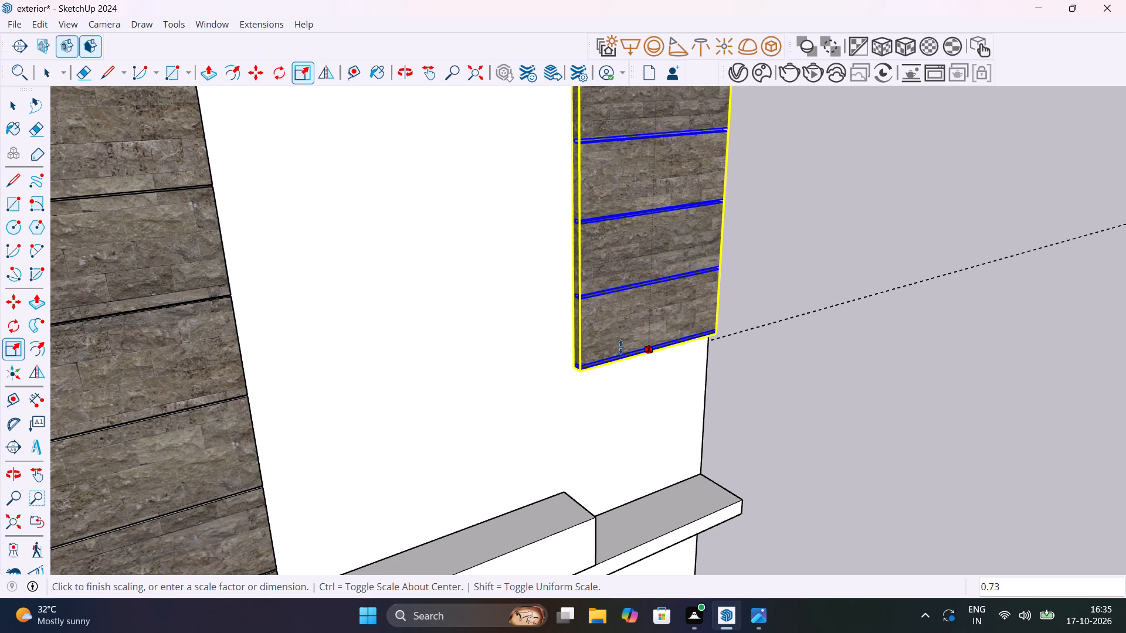
pyautogui.click(620, 347)
pyautogui.press('space')
pyautogui.click(734, 426)
# Extend the shortened parapet's end face about 3' 8 3/8" along the ledge to the building corner.
pyautogui.moveTo(738, 432); pyautogui.dragTo(718, 444, button='middle')
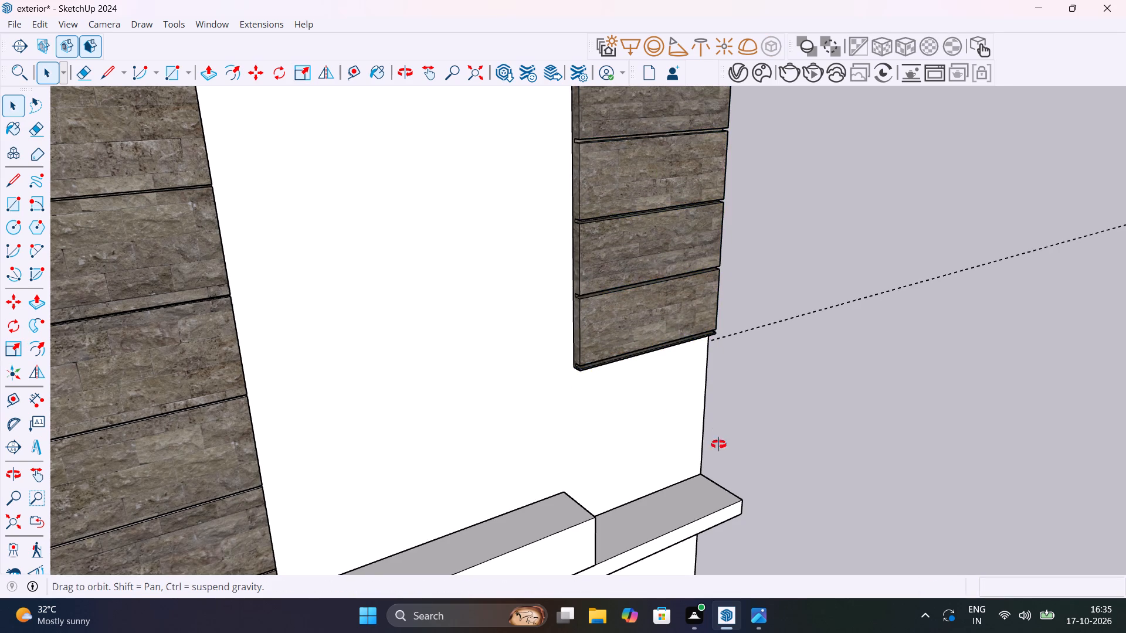
pyautogui.moveTo(718, 444); pyautogui.dragTo(307, 437, button='middle')
pyautogui.scroll(1, 307, 437)
pyautogui.scroll(4, 437, 453)
pyautogui.click(459, 458)
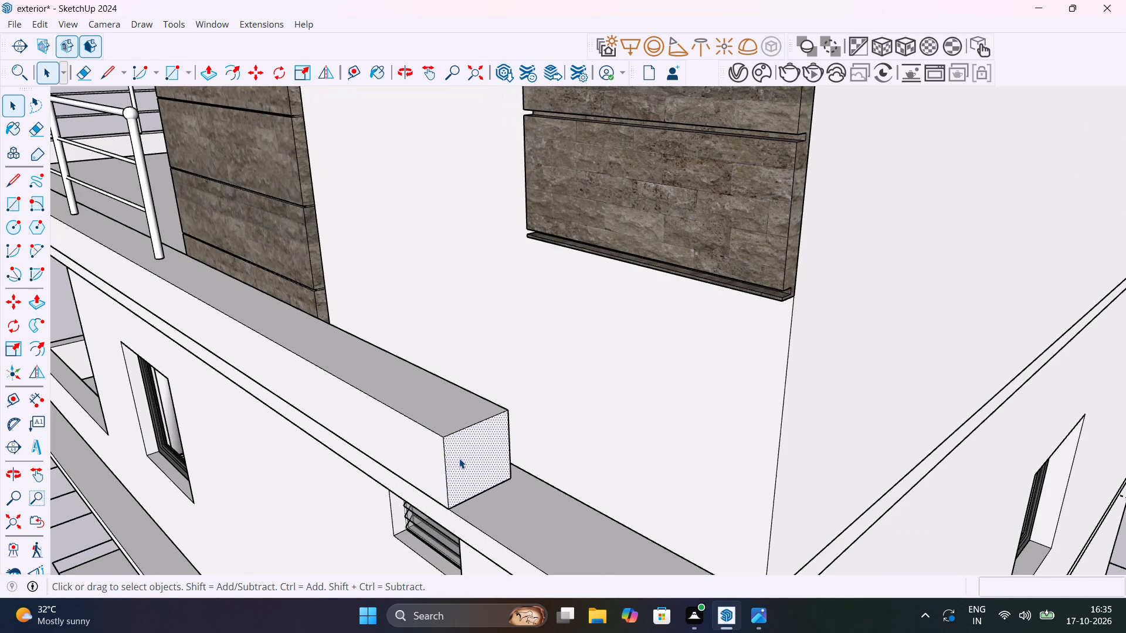
pyautogui.press('p')
pyautogui.click(459, 458)
pyautogui.scroll(-6, 482, 468)
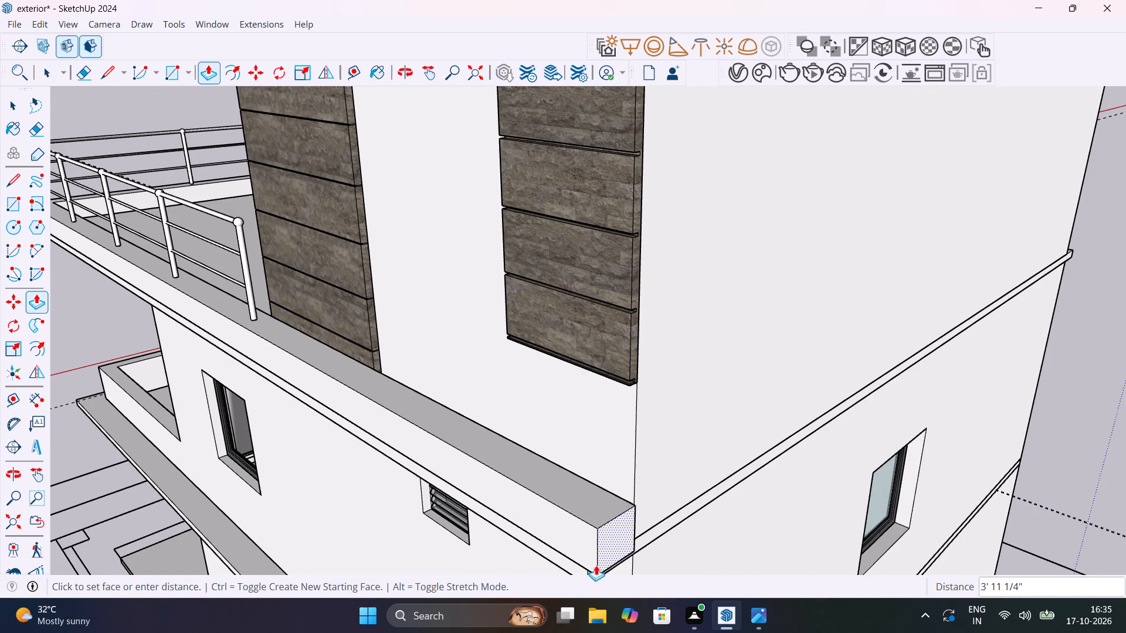
pyautogui.click(589, 569)
# Copy the inner vertical edge of the parapet's end about 3 5/8" along its wall-facing side.
pyautogui.moveTo(620, 525); pyautogui.dragTo(340, 529, button='middle')
pyautogui.scroll(14, 422, 488)
pyautogui.press('space')
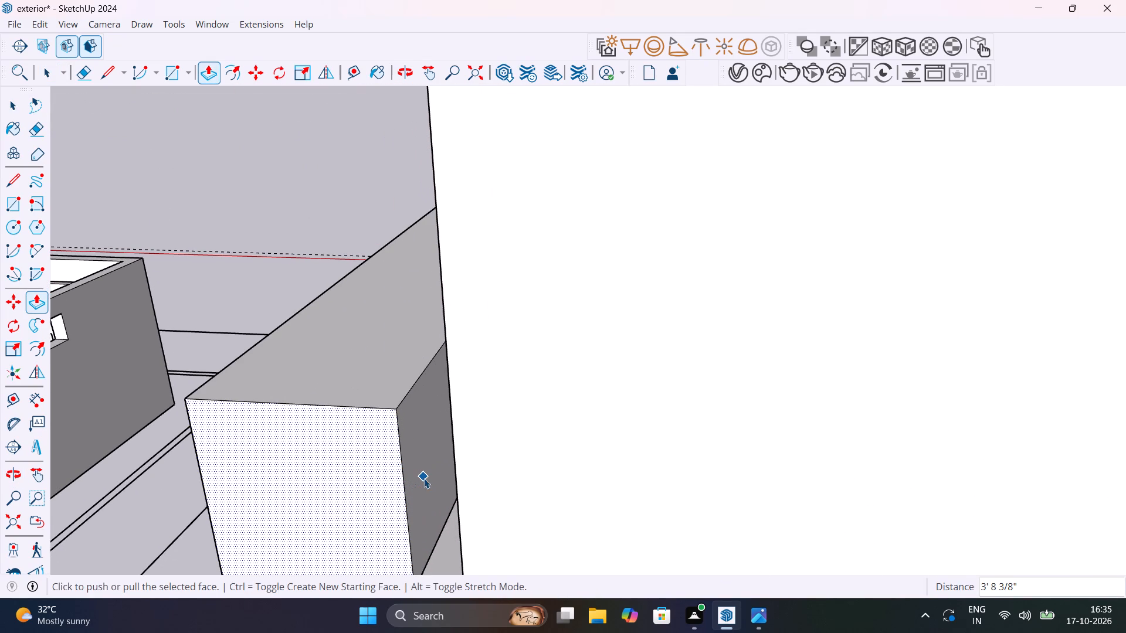
pyautogui.click(408, 518)
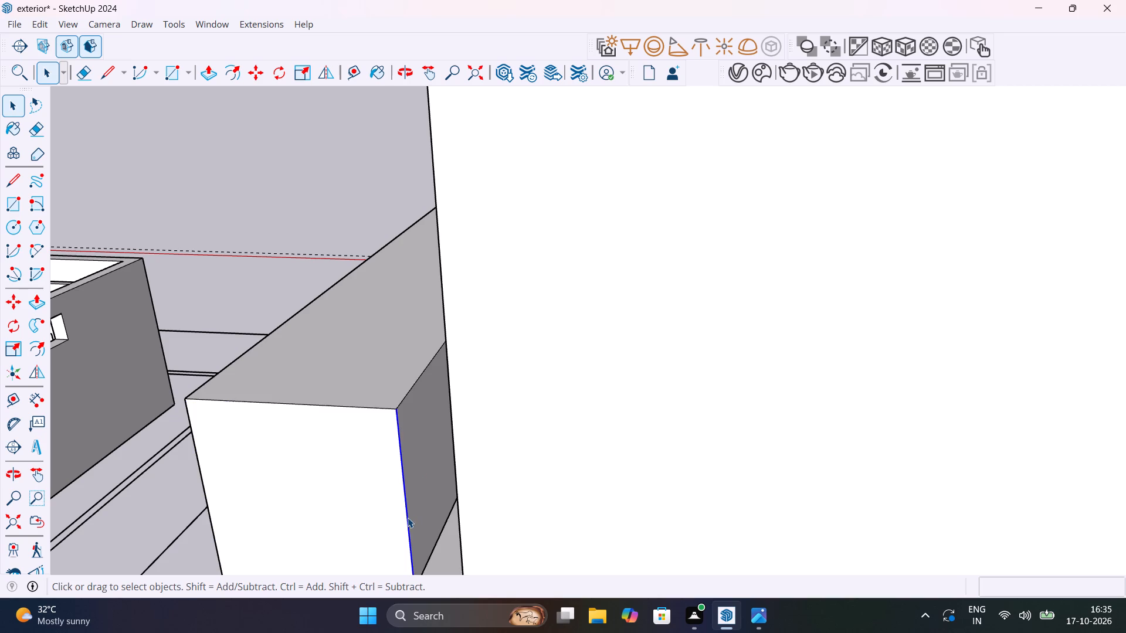
pyautogui.press('m')
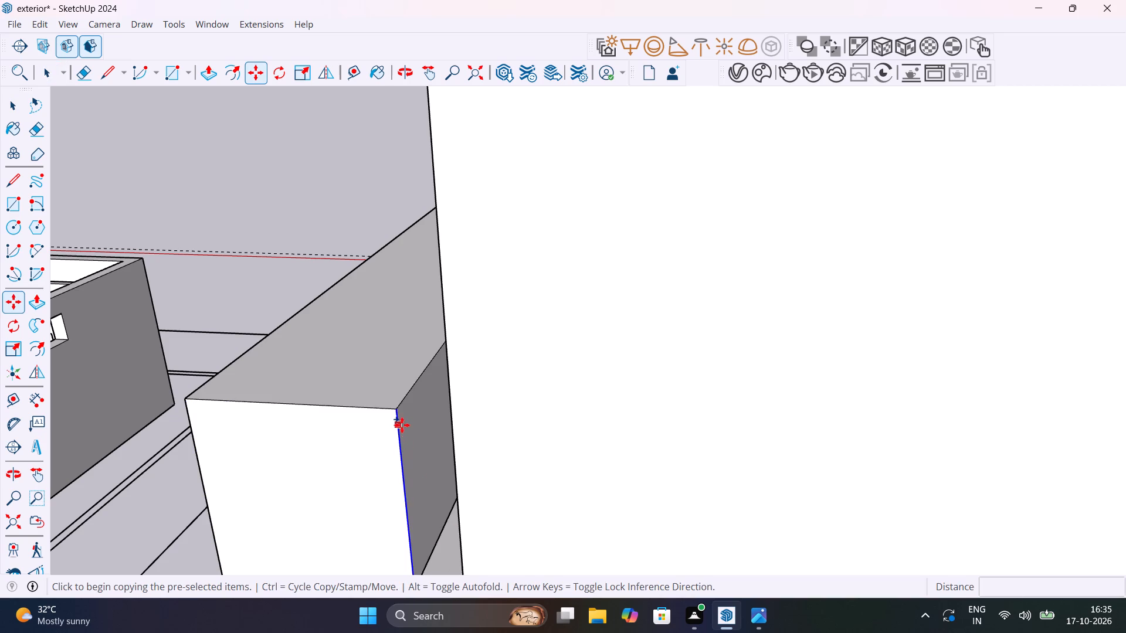
pyautogui.click(394, 414)
pyautogui.click(420, 382)
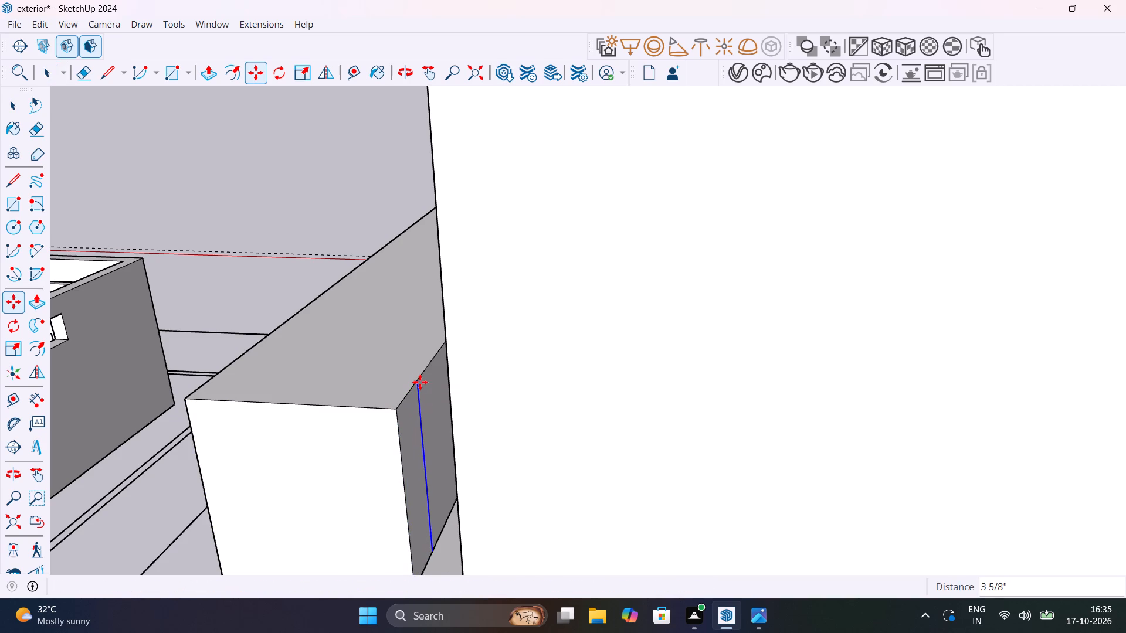
# Pull the narrow strip at the end of the parapet's wall-facing side out to meet the building wall.
pyautogui.press('space')
pyautogui.click(416, 455)
pyautogui.press('p')
pyautogui.click(416, 455)
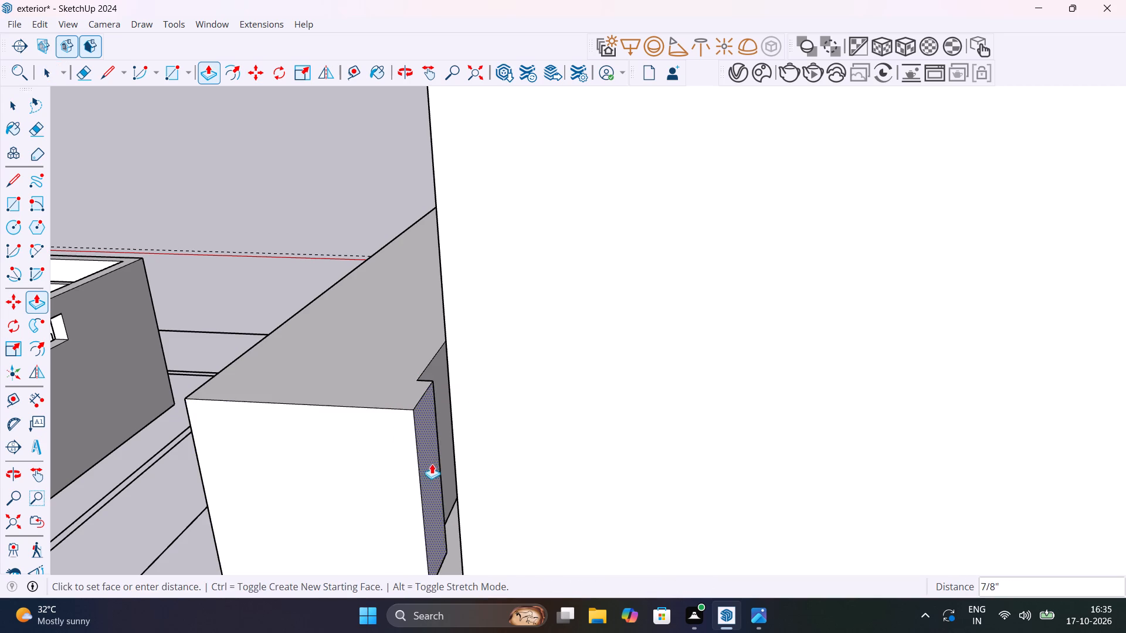
pyautogui.click(455, 475)
pyautogui.scroll(-7, 453, 485)
pyautogui.press('space')
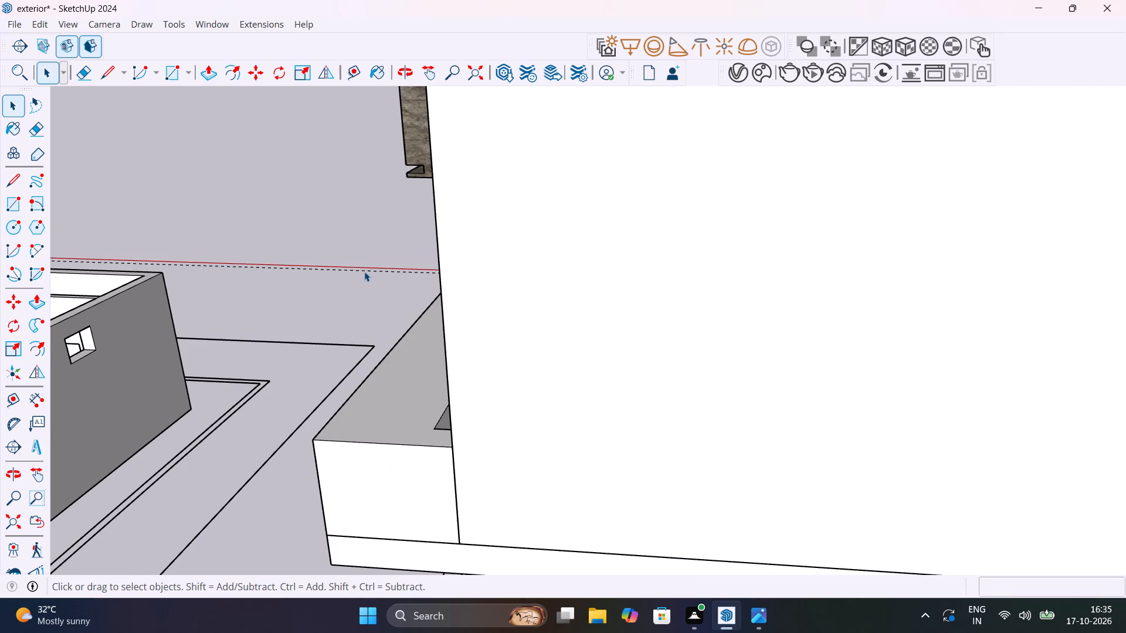
pyautogui.click(368, 297)
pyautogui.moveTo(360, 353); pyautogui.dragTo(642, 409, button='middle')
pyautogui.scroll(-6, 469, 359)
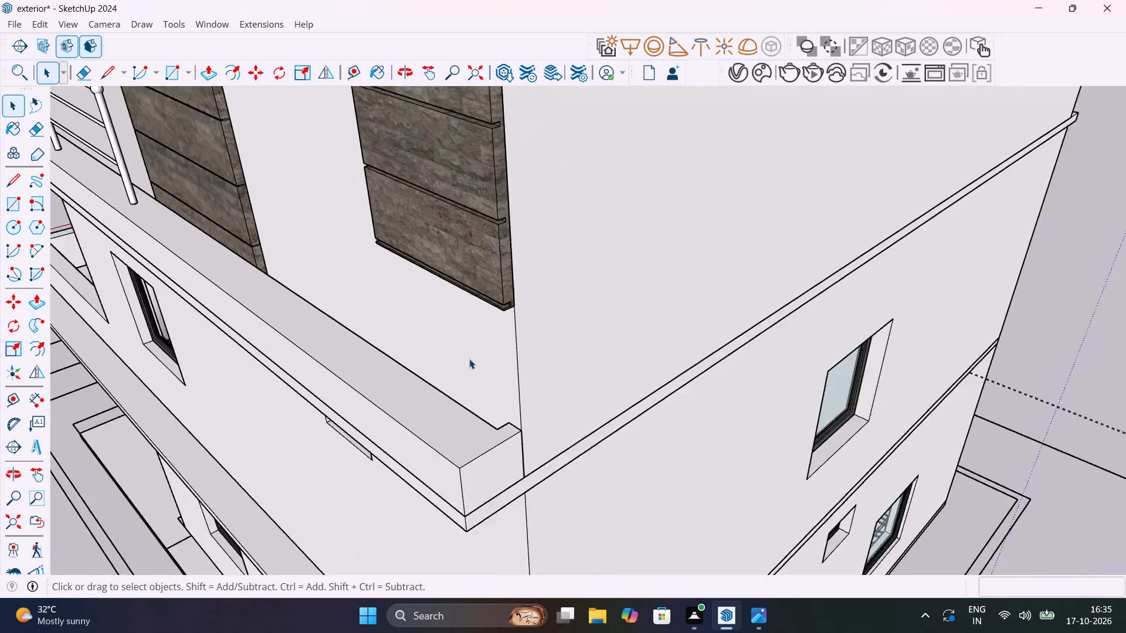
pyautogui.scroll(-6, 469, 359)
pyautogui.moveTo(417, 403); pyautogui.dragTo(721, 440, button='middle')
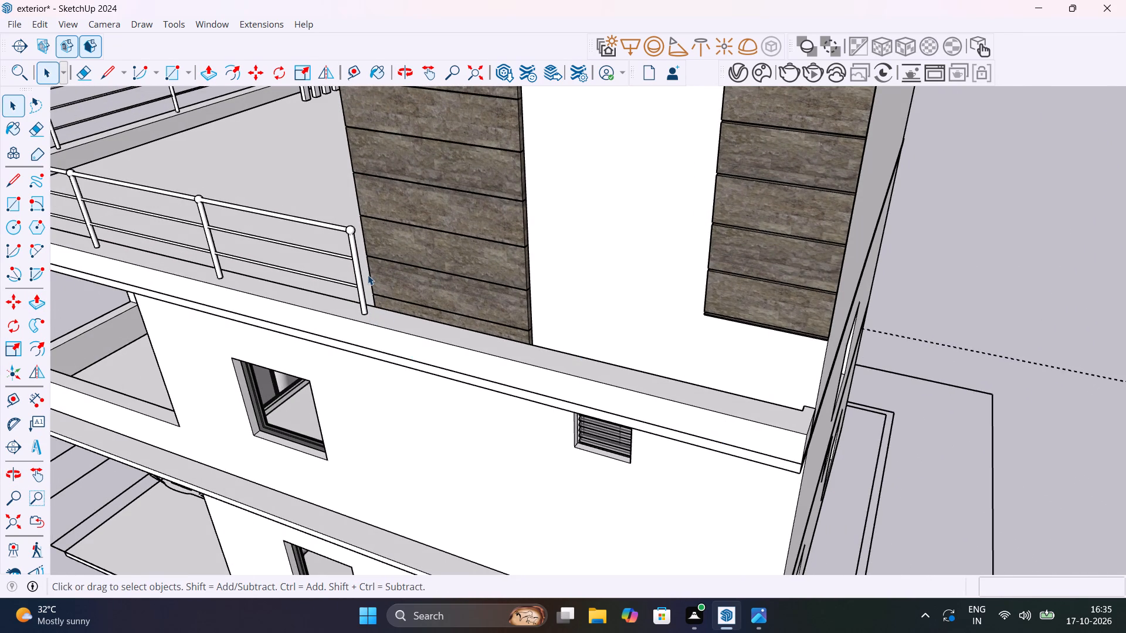
# Draw a rectangle about 3 1/2" by 30' 6" along the front ledge's outer edge, from the brick panel's corner to the balcony corner.
pyautogui.scroll(5, 369, 274)
pyautogui.moveTo(371, 328); pyautogui.dragTo(547, 283, button='middle')
pyautogui.scroll(-14, 524, 294)
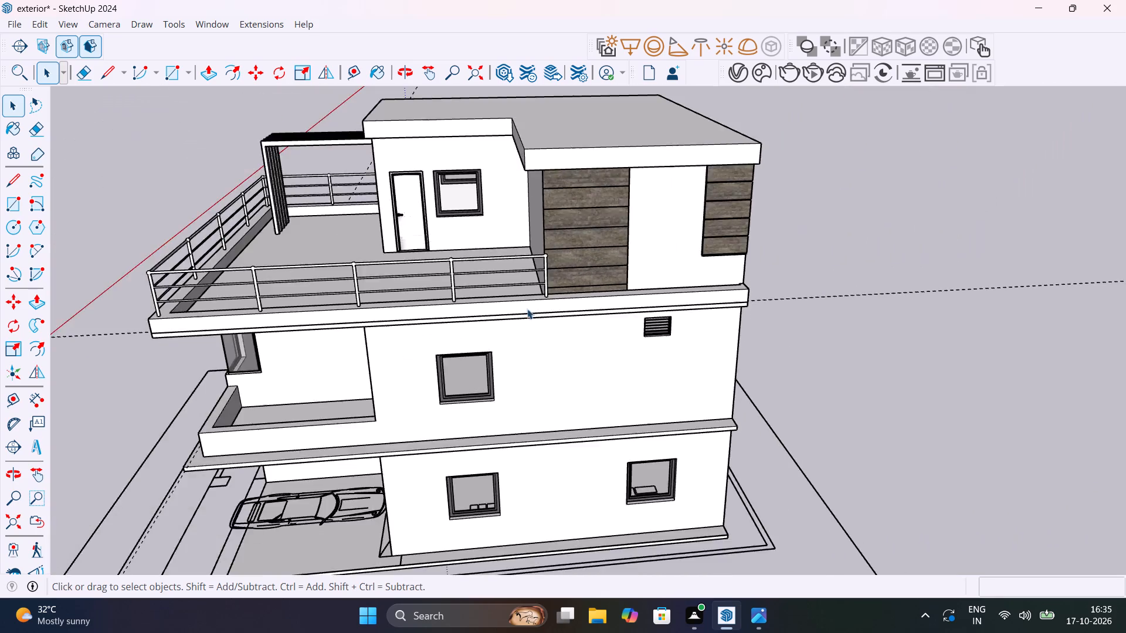
pyautogui.scroll(-6, 506, 315)
pyautogui.moveTo(532, 364); pyautogui.dragTo(799, 339, button='middle')
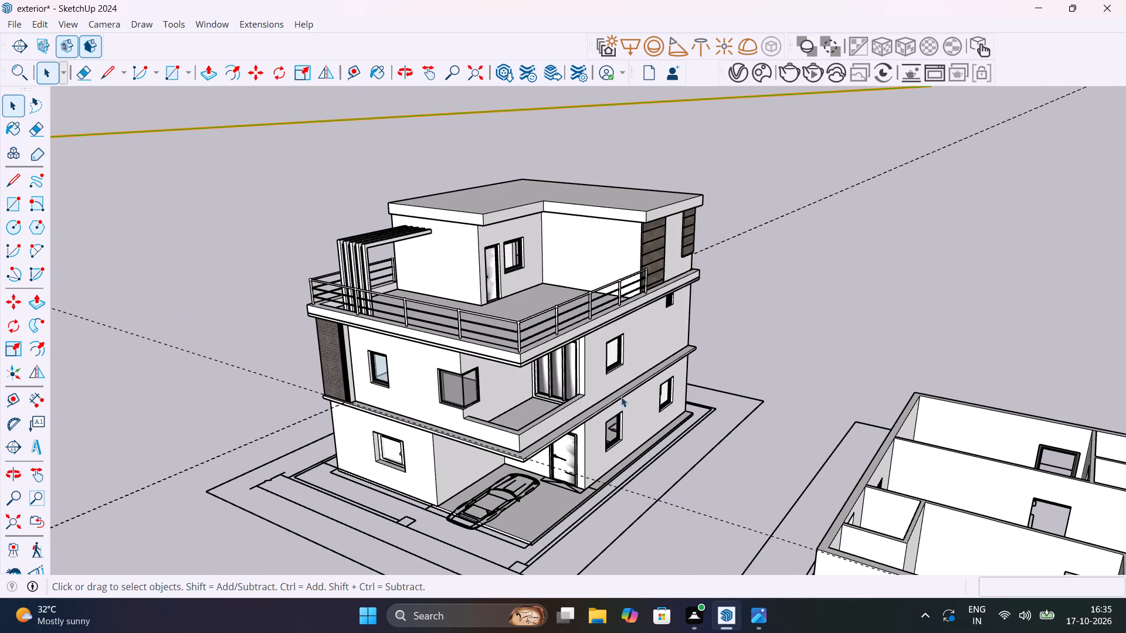
pyautogui.scroll(11, 364, 410)
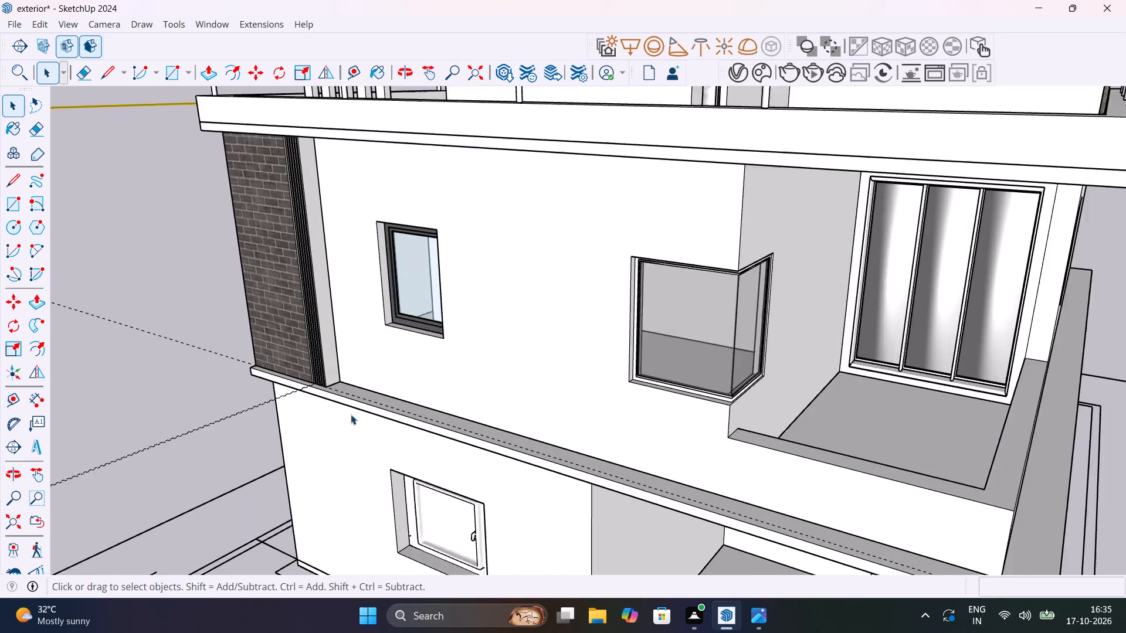
pyautogui.scroll(4, 351, 414)
pyautogui.moveTo(317, 407); pyautogui.dragTo(581, 498, button='middle')
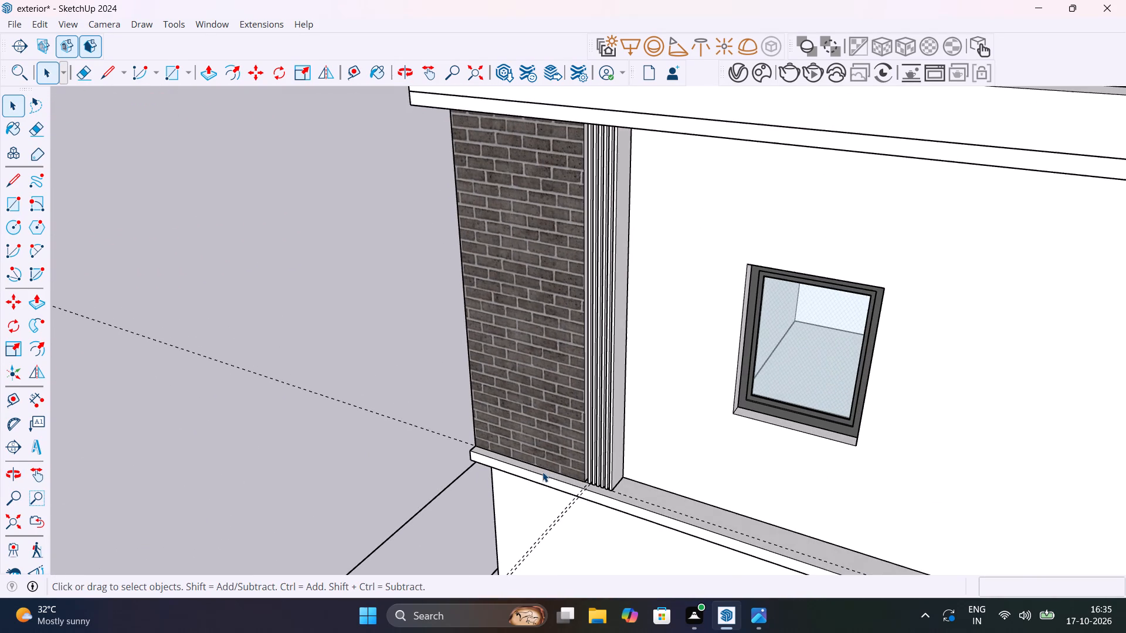
pyautogui.scroll(7, 542, 471)
pyautogui.press('r')
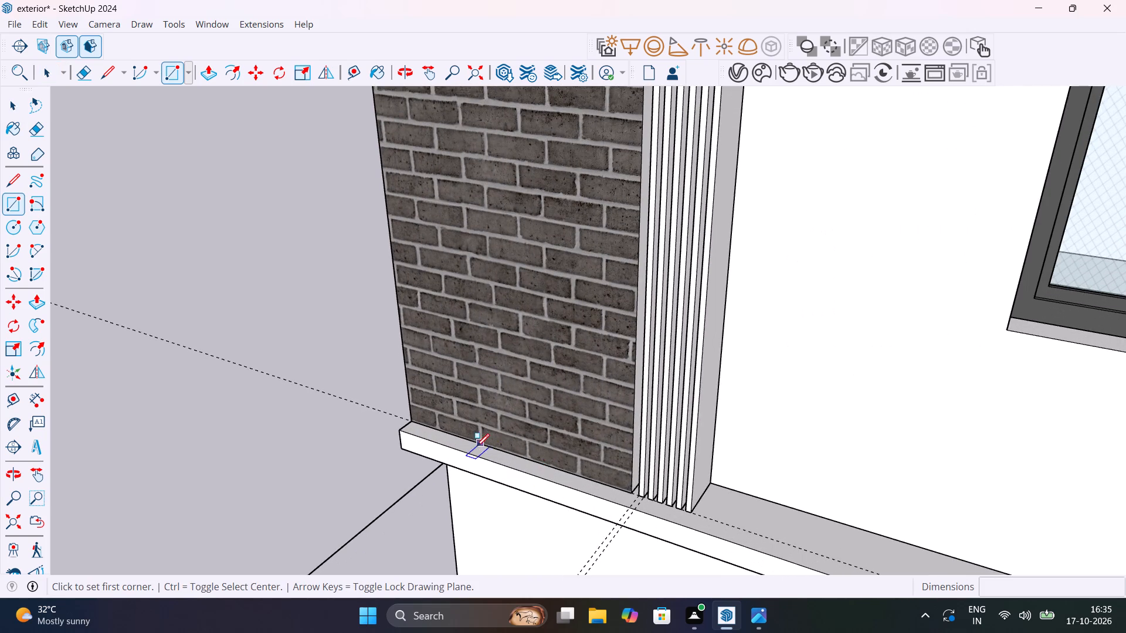
pyautogui.click(402, 430)
pyautogui.scroll(-8, 437, 424)
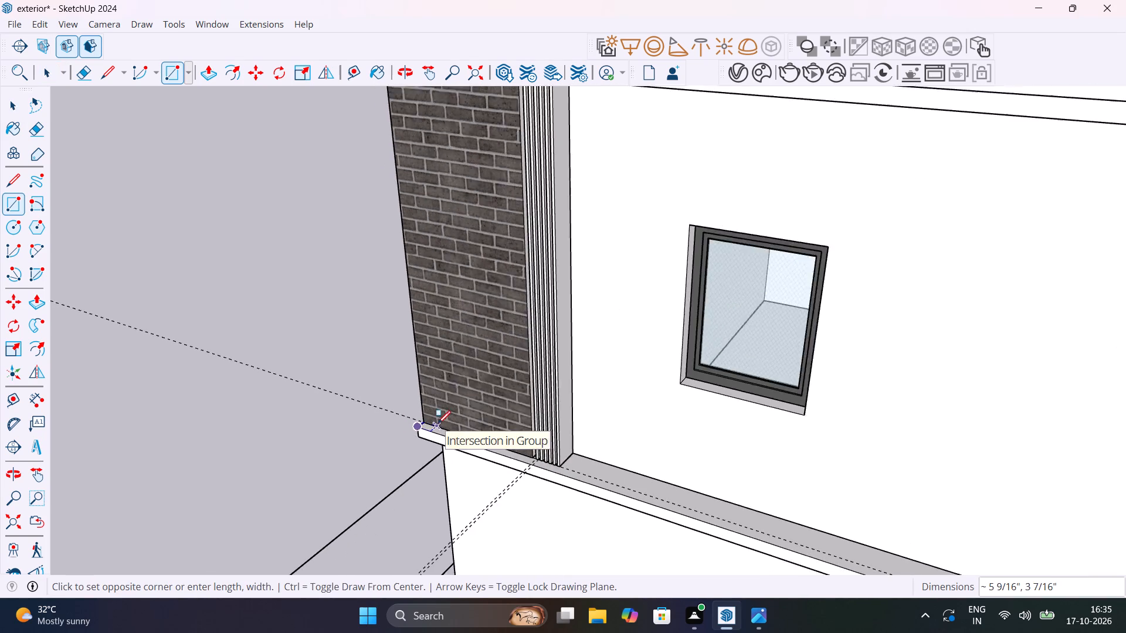
pyautogui.scroll(-12, 437, 424)
pyautogui.scroll(9, 745, 515)
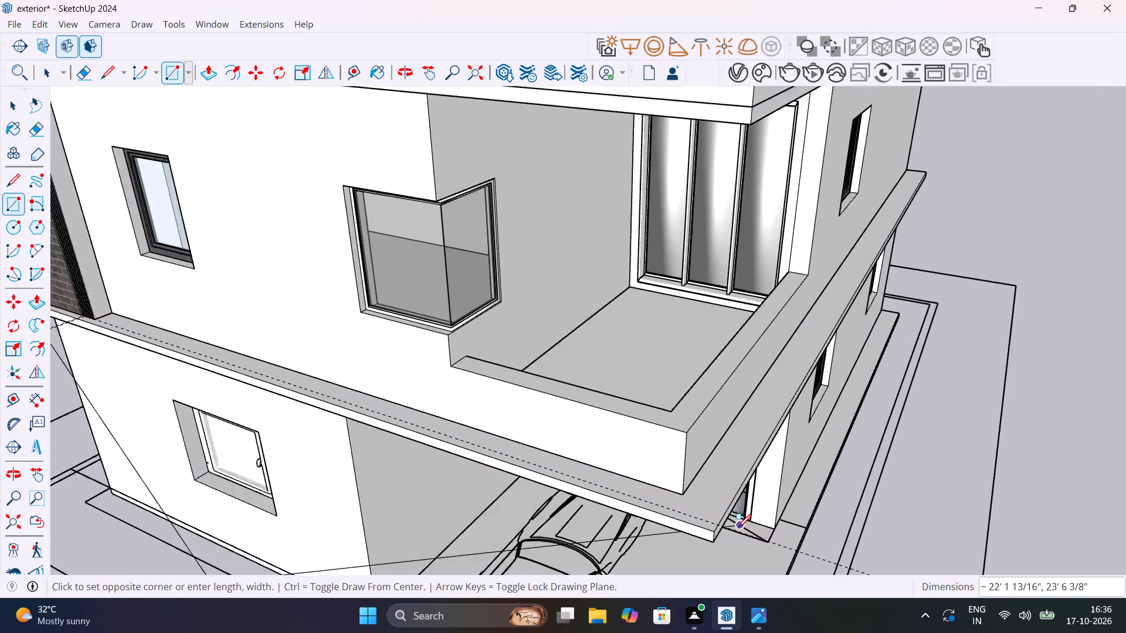
pyautogui.moveTo(725, 541); pyautogui.dragTo(681, 546, button='middle')
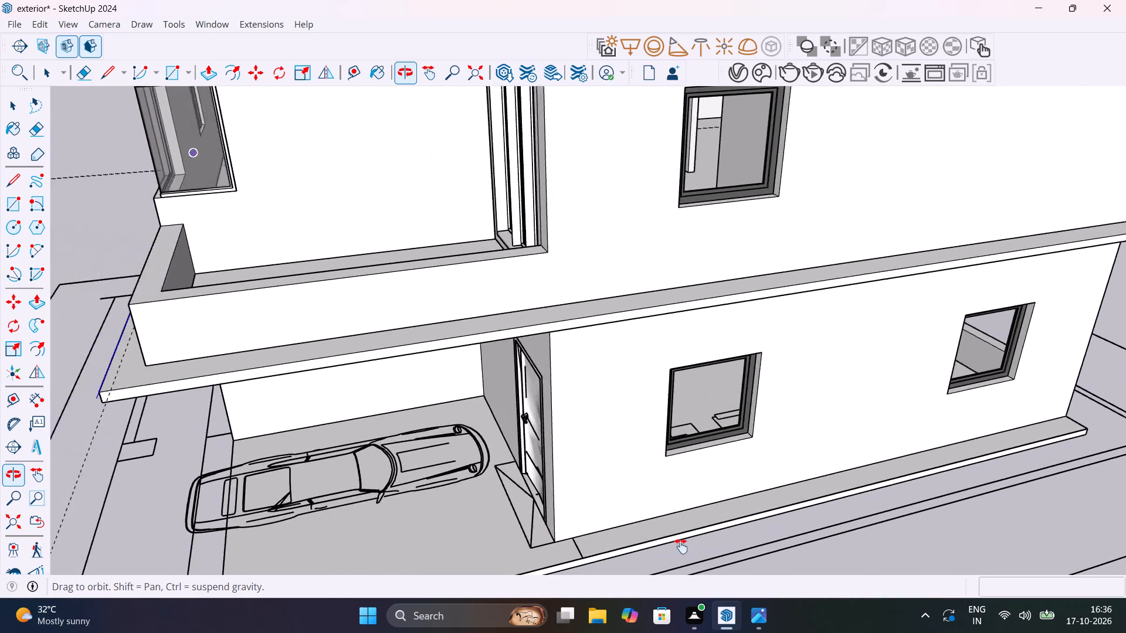
pyautogui.moveTo(681, 546); pyautogui.dragTo(800, 552, button='middle')
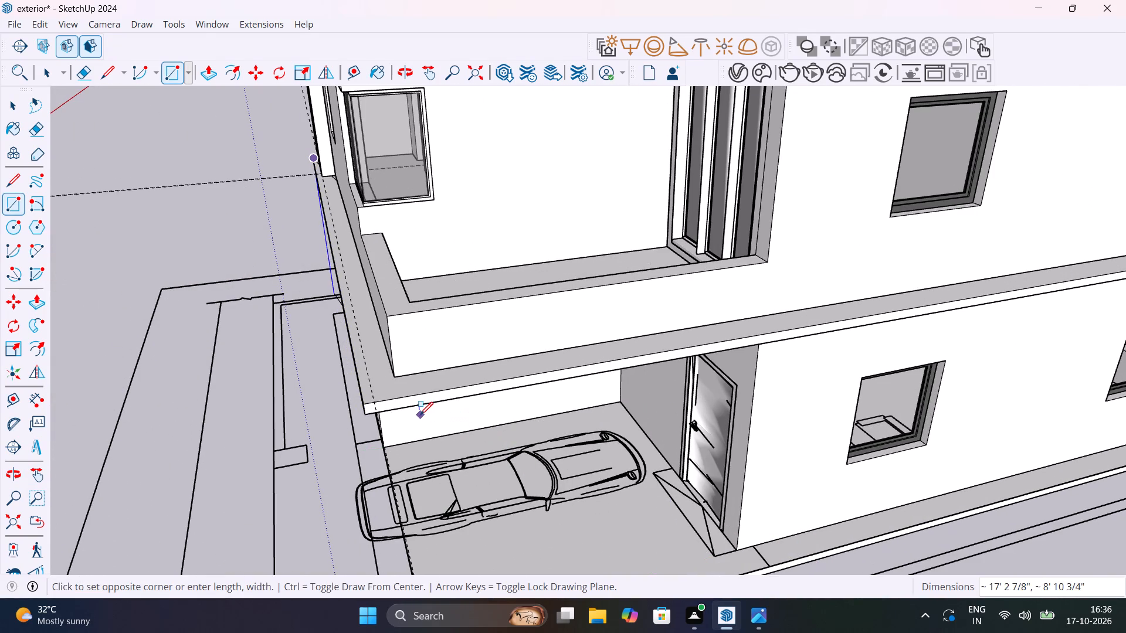
pyautogui.scroll(9, 354, 389)
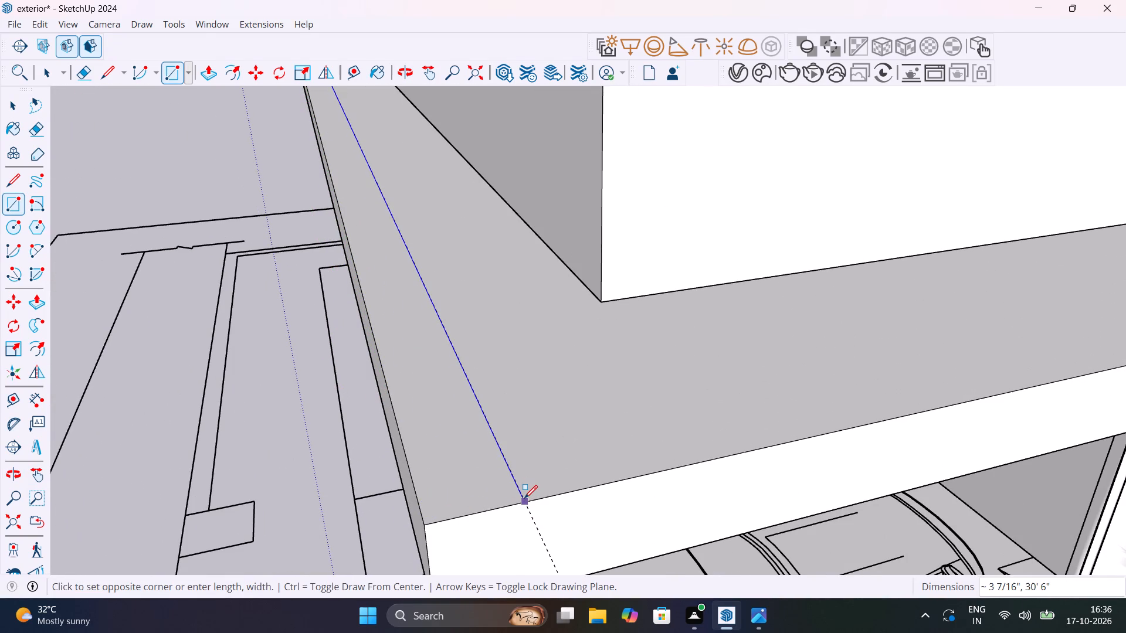
pyautogui.click(526, 502)
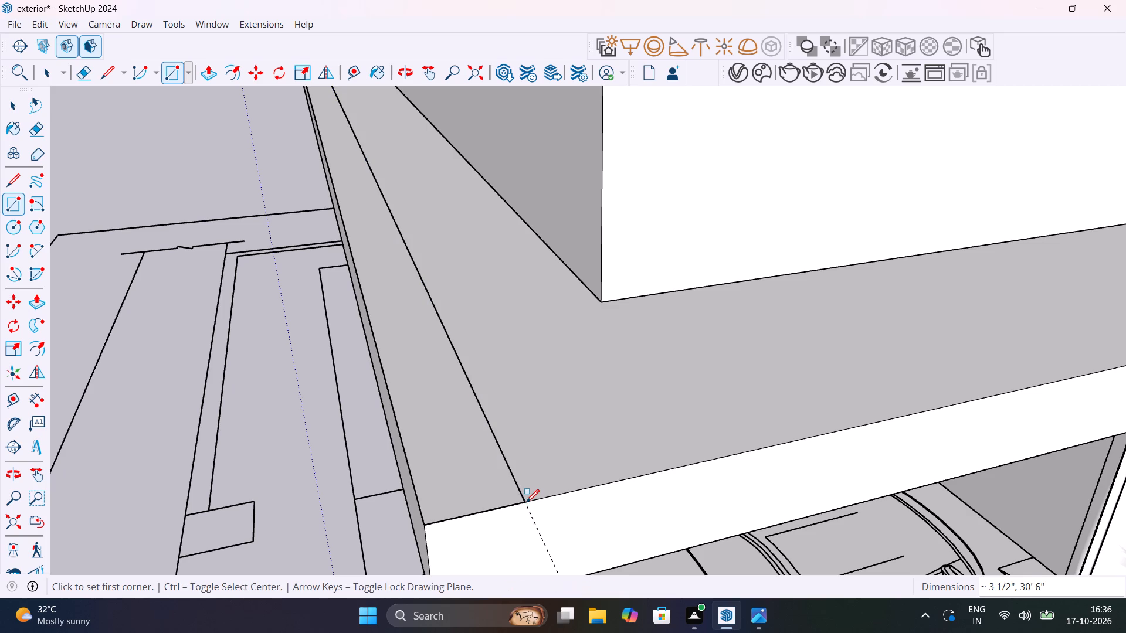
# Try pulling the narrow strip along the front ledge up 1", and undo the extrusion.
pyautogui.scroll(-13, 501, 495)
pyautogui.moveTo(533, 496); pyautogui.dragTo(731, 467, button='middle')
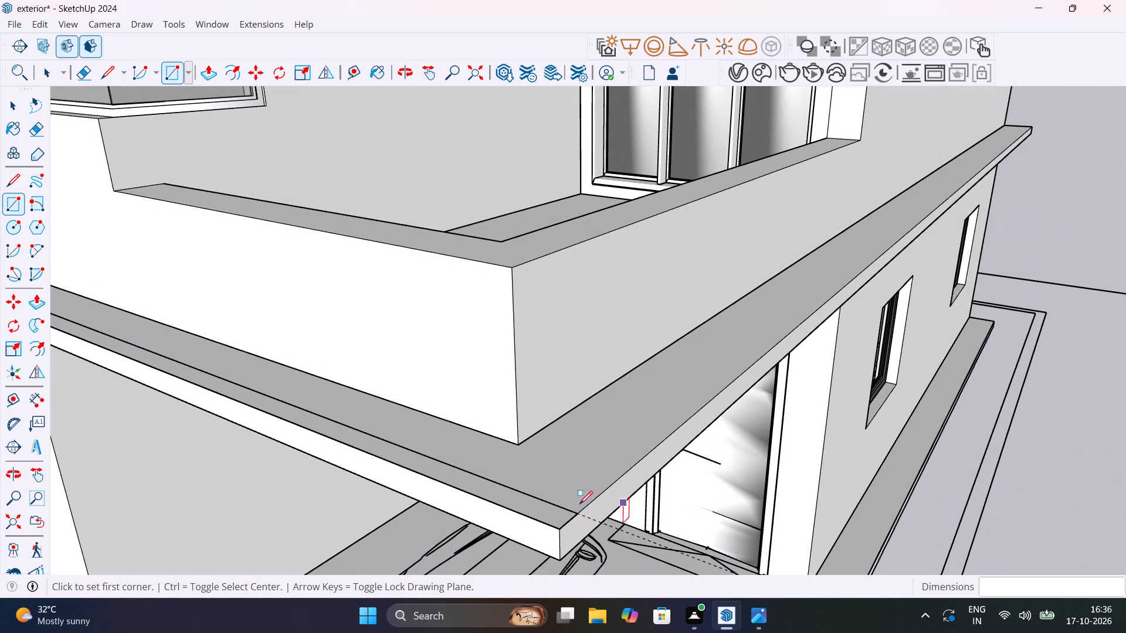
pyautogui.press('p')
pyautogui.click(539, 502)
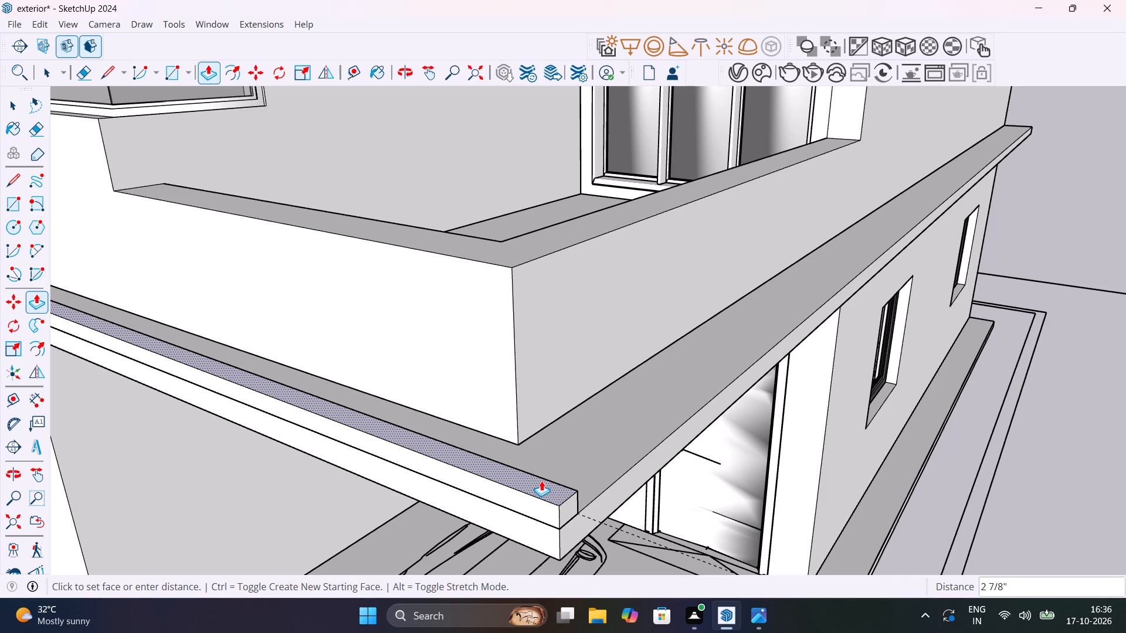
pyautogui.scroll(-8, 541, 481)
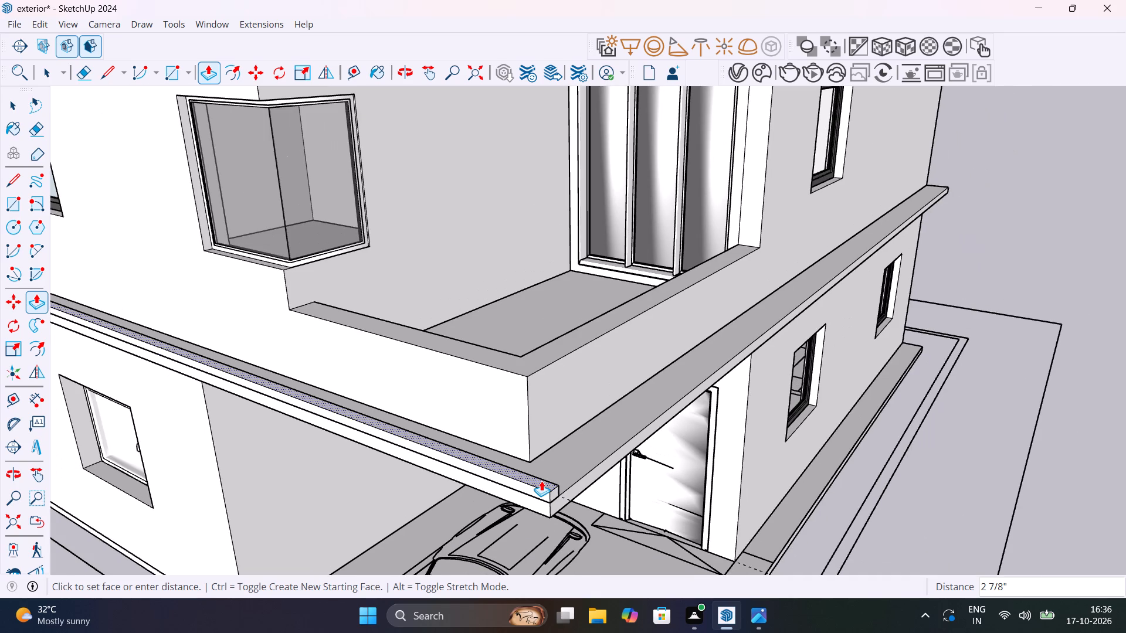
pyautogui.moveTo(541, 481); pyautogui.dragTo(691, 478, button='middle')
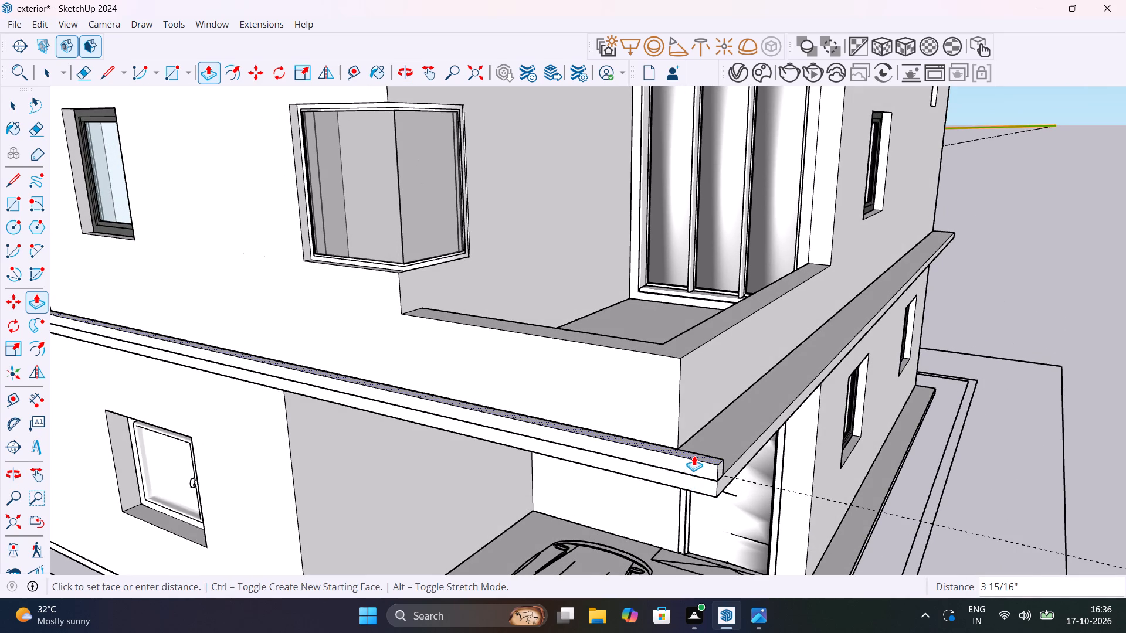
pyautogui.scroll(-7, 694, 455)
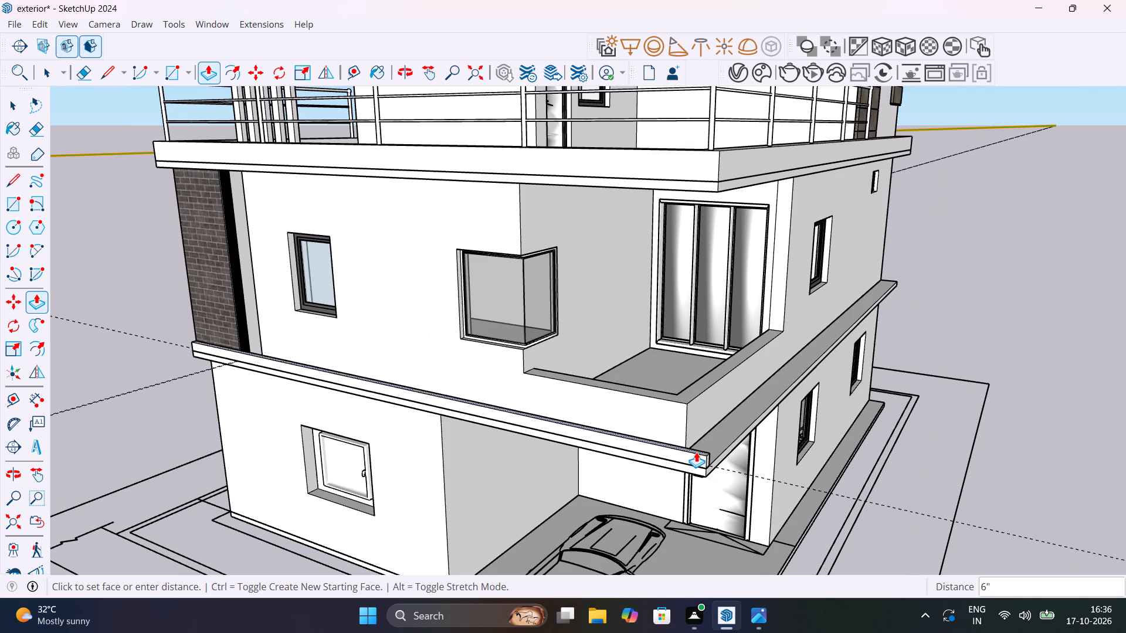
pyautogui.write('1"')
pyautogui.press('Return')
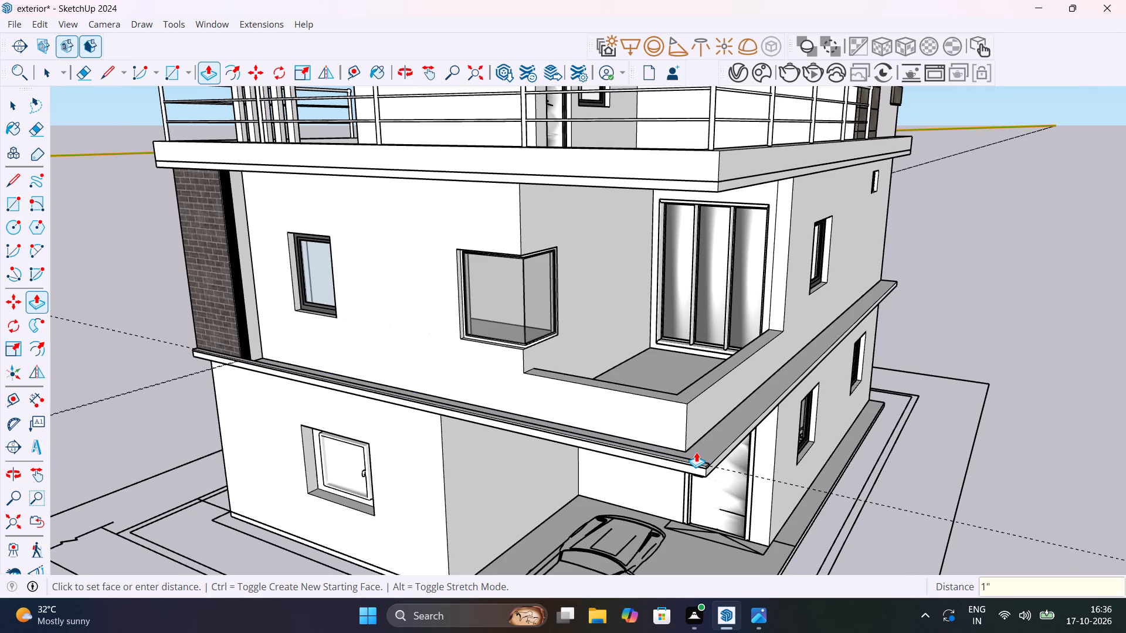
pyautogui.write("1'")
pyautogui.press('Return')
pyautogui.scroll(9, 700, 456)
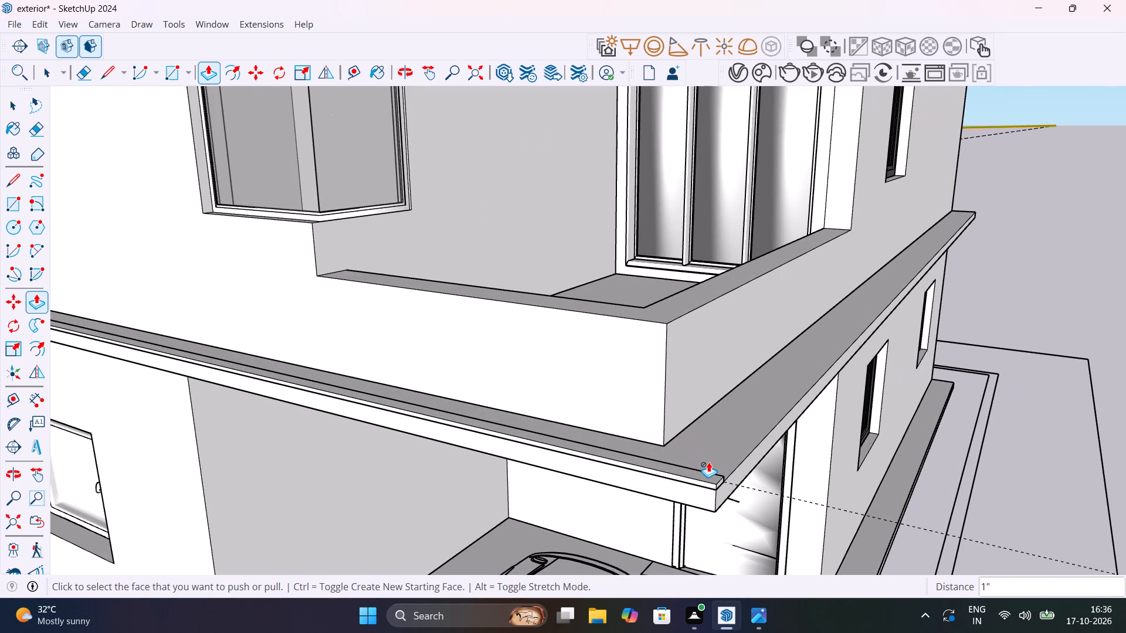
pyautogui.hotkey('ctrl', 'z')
# Pull the narrow strip along the front ledge's outer edge up 1' as a low parapet.
pyautogui.scroll(3, 709, 477)
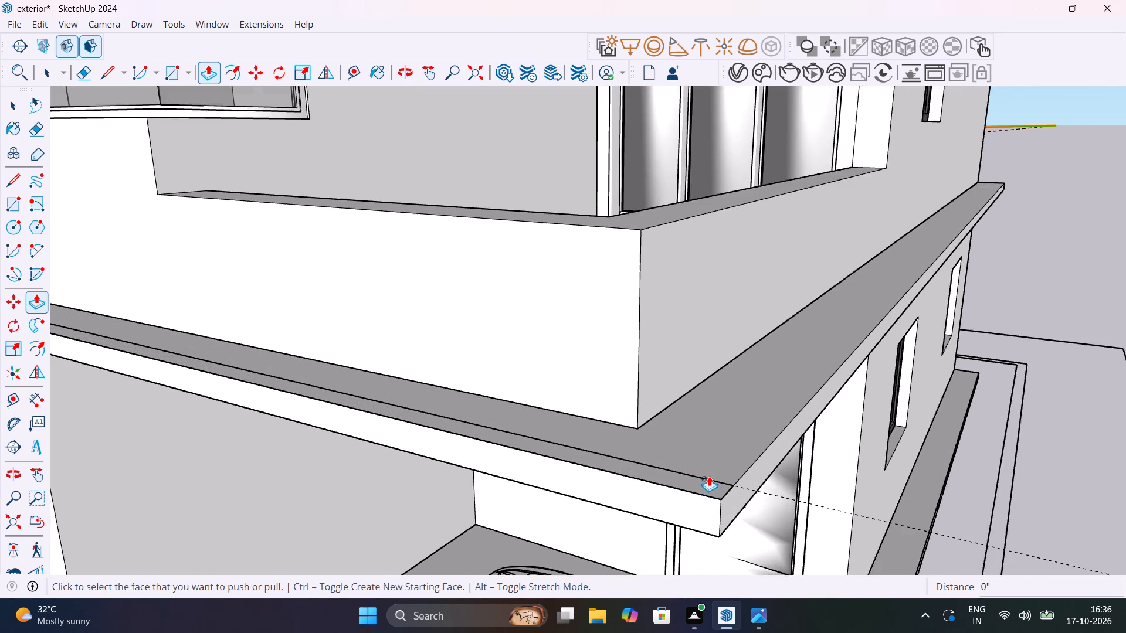
pyautogui.scroll(6, 709, 476)
pyautogui.click(714, 496)
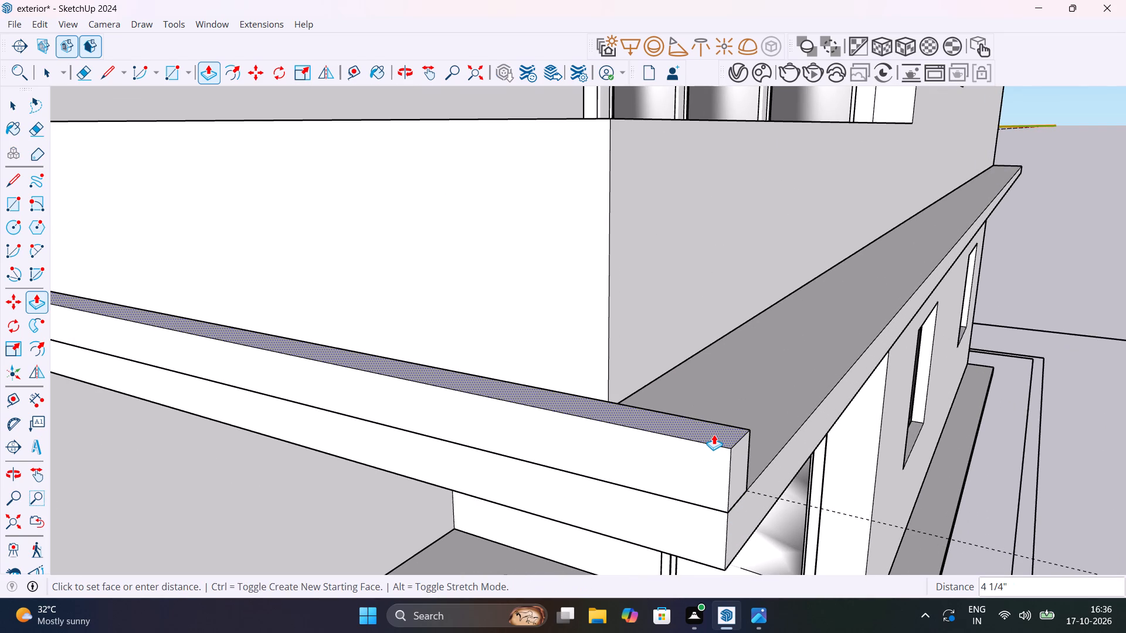
pyautogui.write("1'")
pyautogui.press('Return')
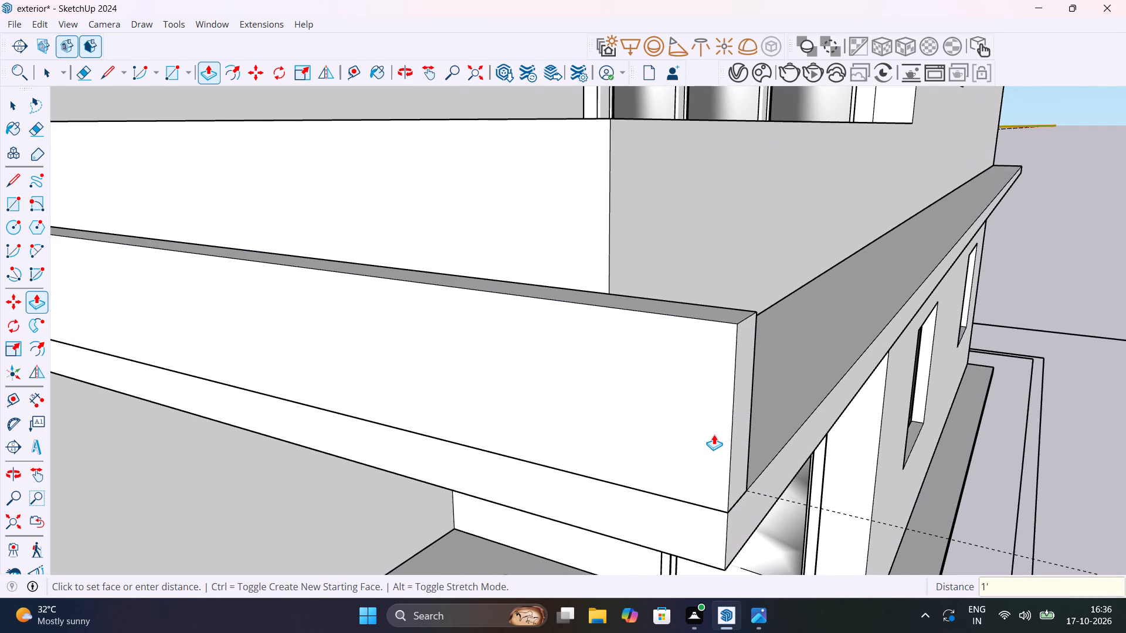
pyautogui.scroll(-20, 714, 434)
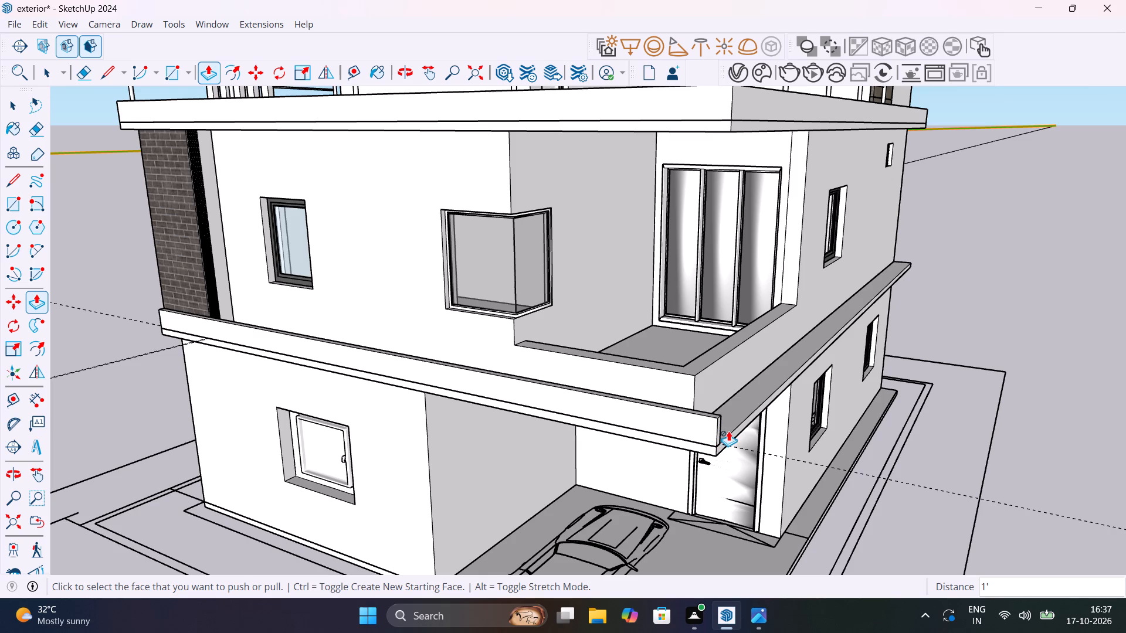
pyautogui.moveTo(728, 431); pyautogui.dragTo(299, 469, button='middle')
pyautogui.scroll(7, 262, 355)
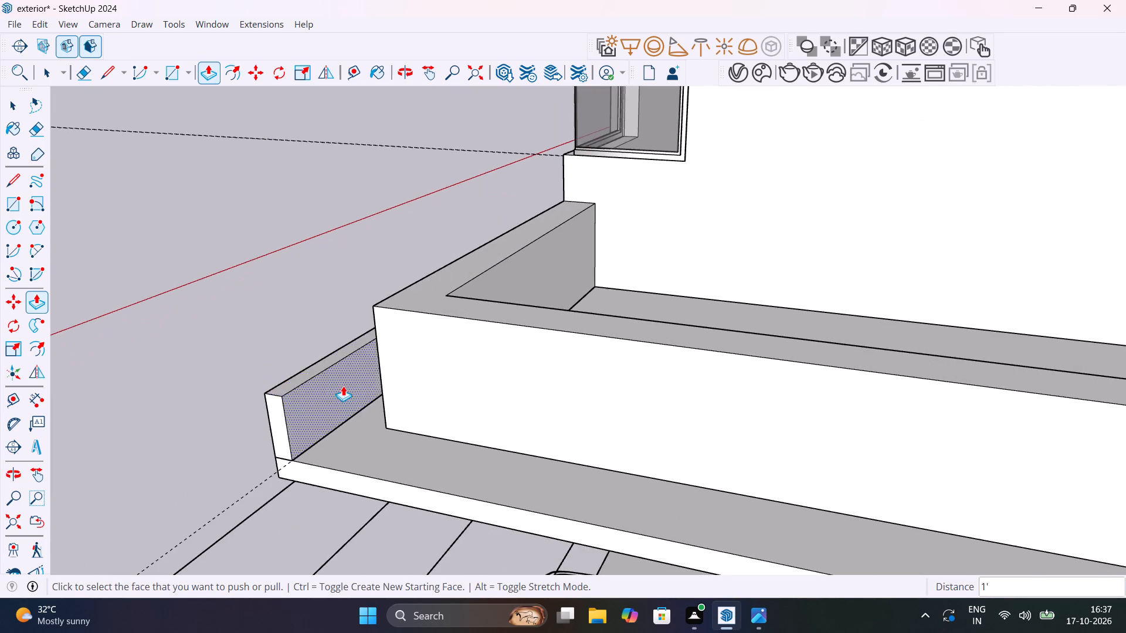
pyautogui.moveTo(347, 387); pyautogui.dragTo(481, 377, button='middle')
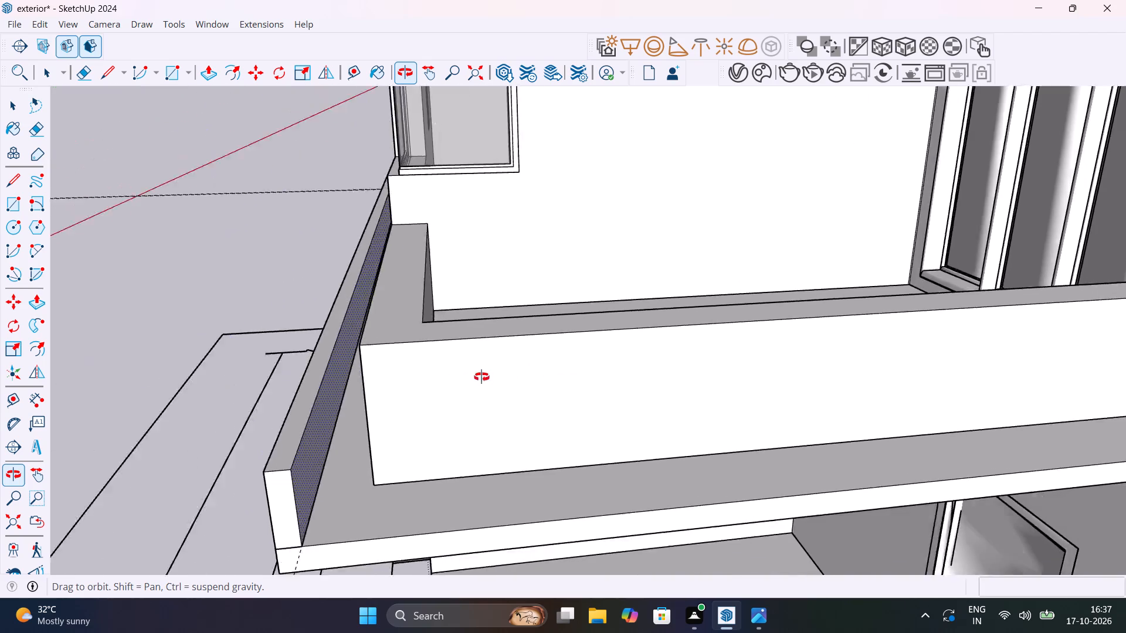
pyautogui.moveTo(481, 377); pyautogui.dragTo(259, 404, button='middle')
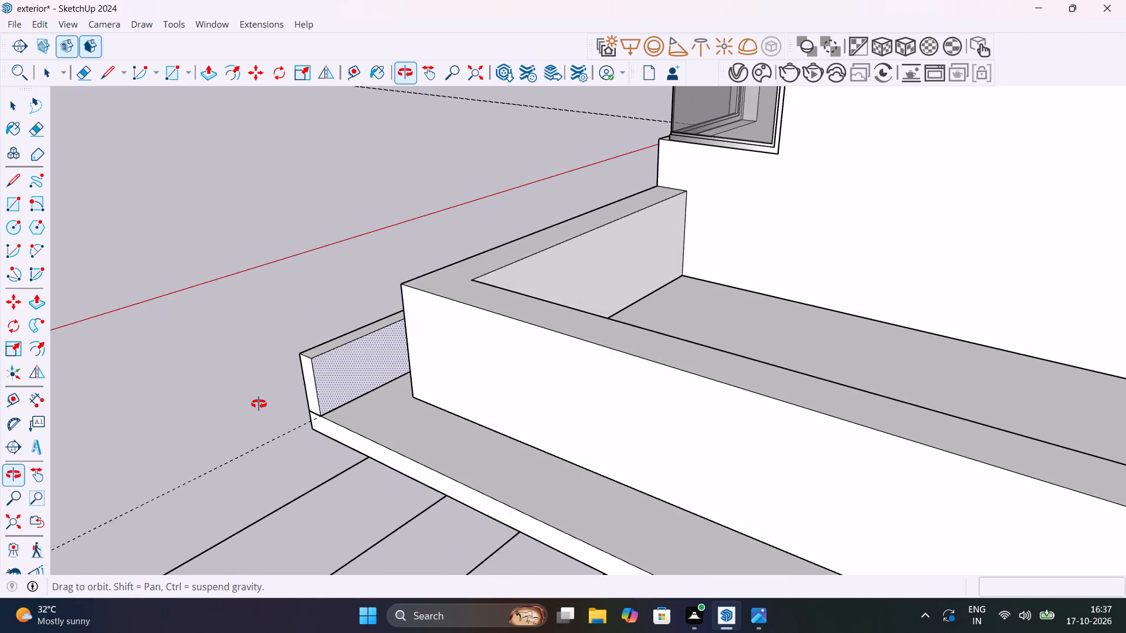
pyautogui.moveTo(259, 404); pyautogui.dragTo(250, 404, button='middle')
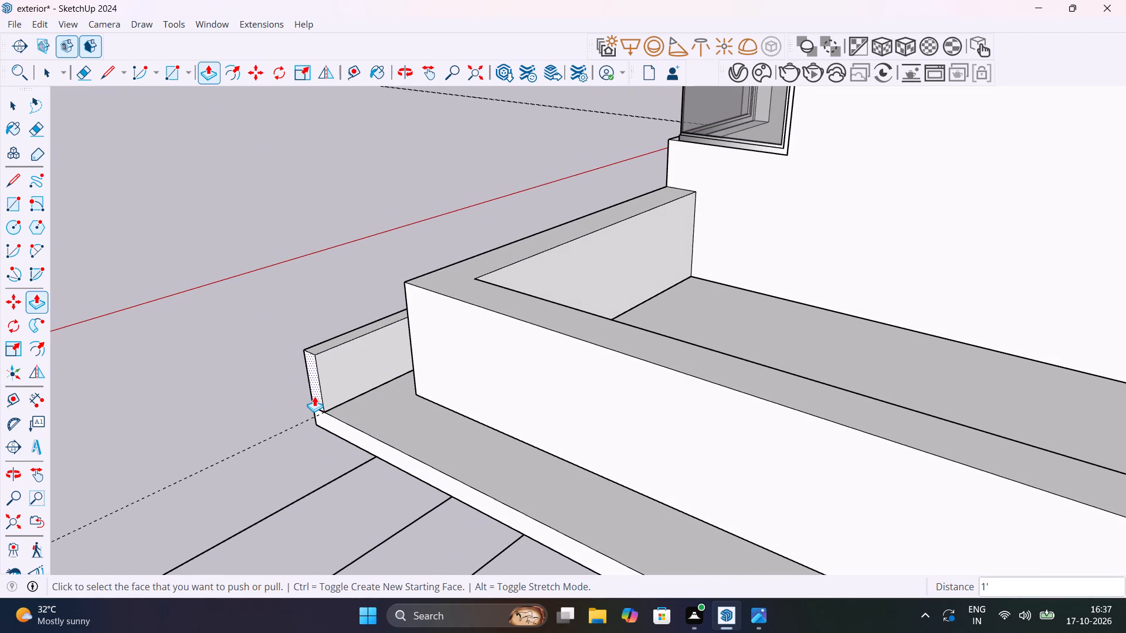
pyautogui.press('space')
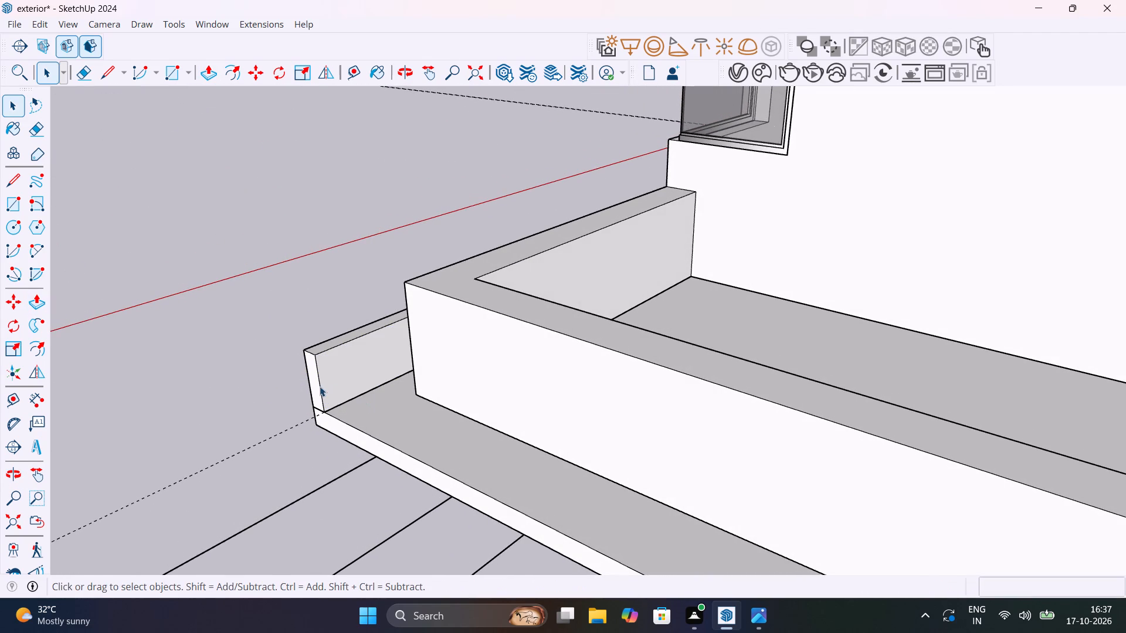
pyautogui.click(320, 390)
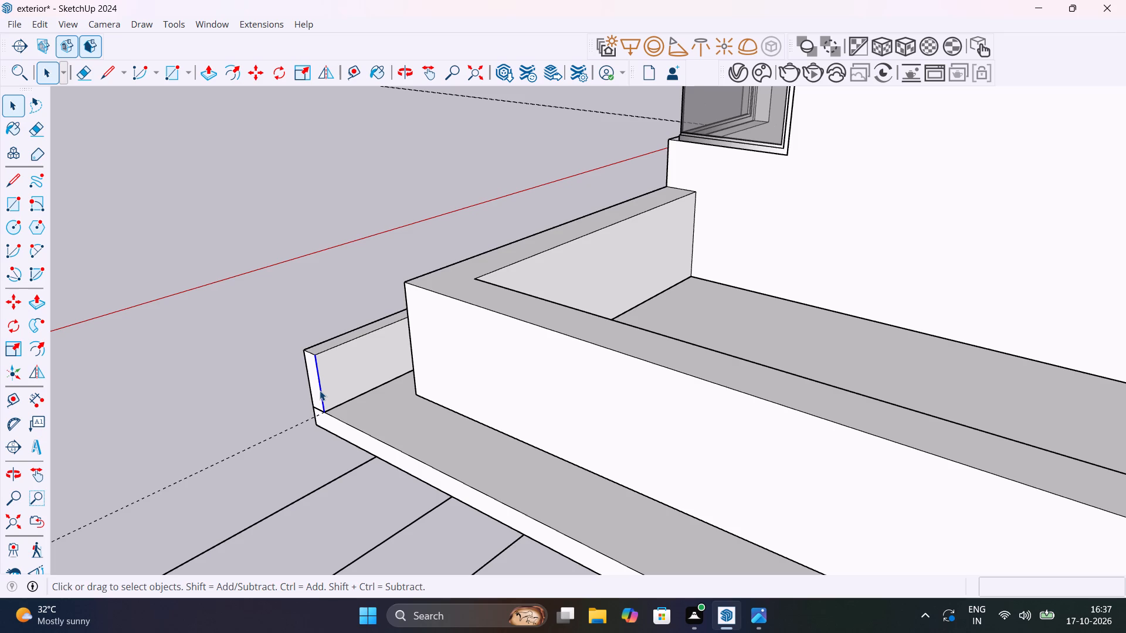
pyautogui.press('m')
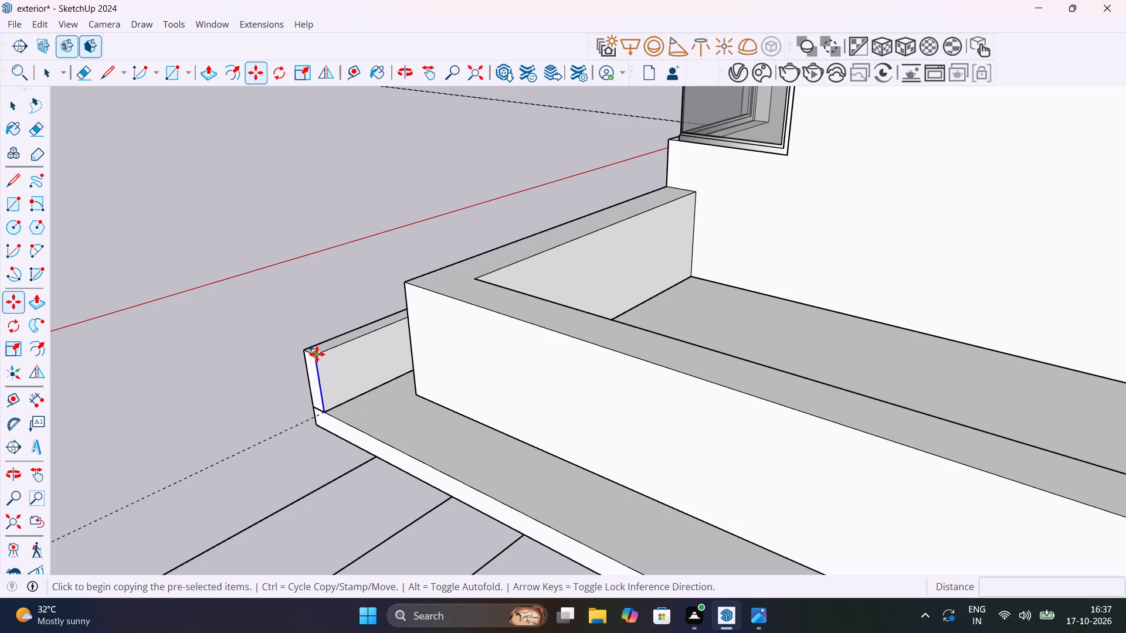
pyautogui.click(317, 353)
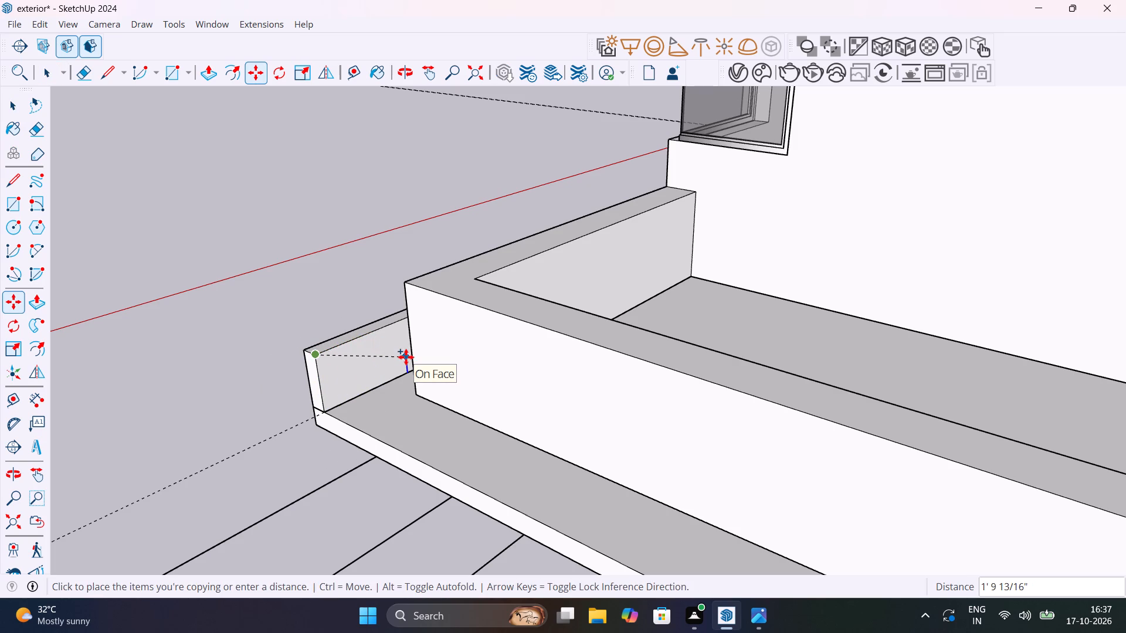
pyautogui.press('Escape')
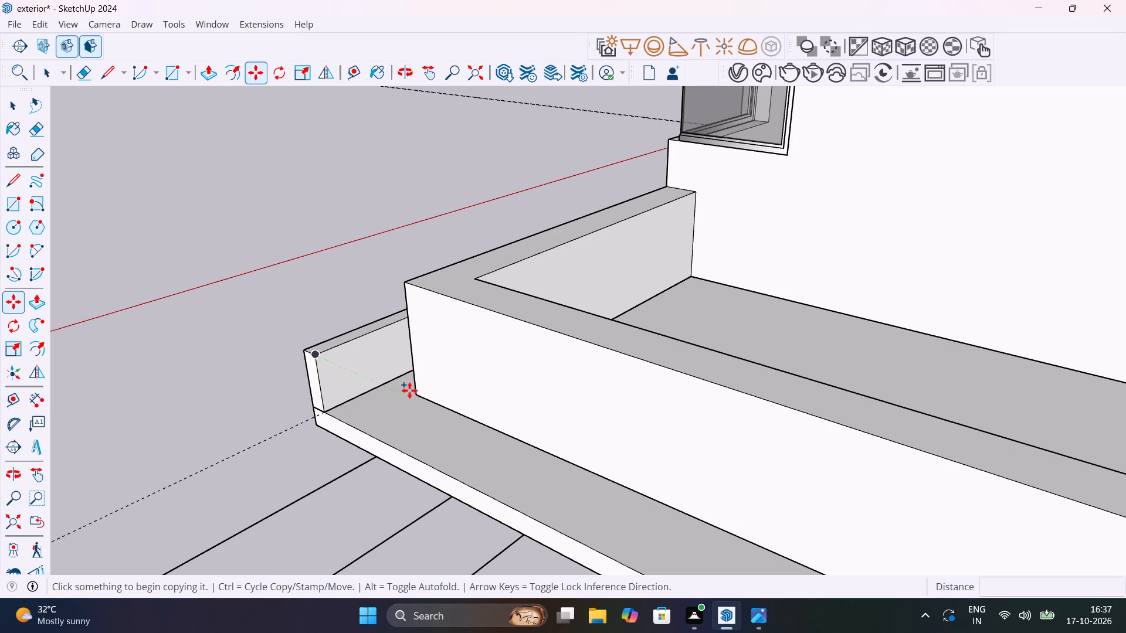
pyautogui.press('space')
# Place a guide 1' 3" in from the ledge's end edge, in line with the balcony wall's outer corner.
pyautogui.moveTo(417, 391); pyautogui.dragTo(427, 390, button='middle')
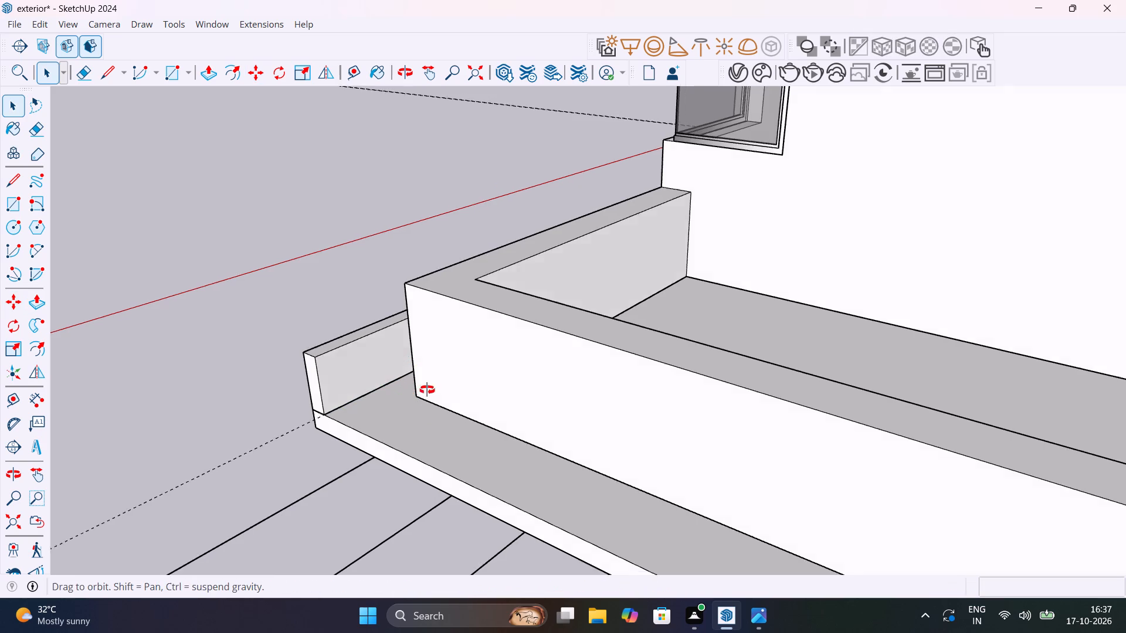
pyautogui.moveTo(427, 390); pyautogui.dragTo(657, 400, button='middle')
pyautogui.press('t')
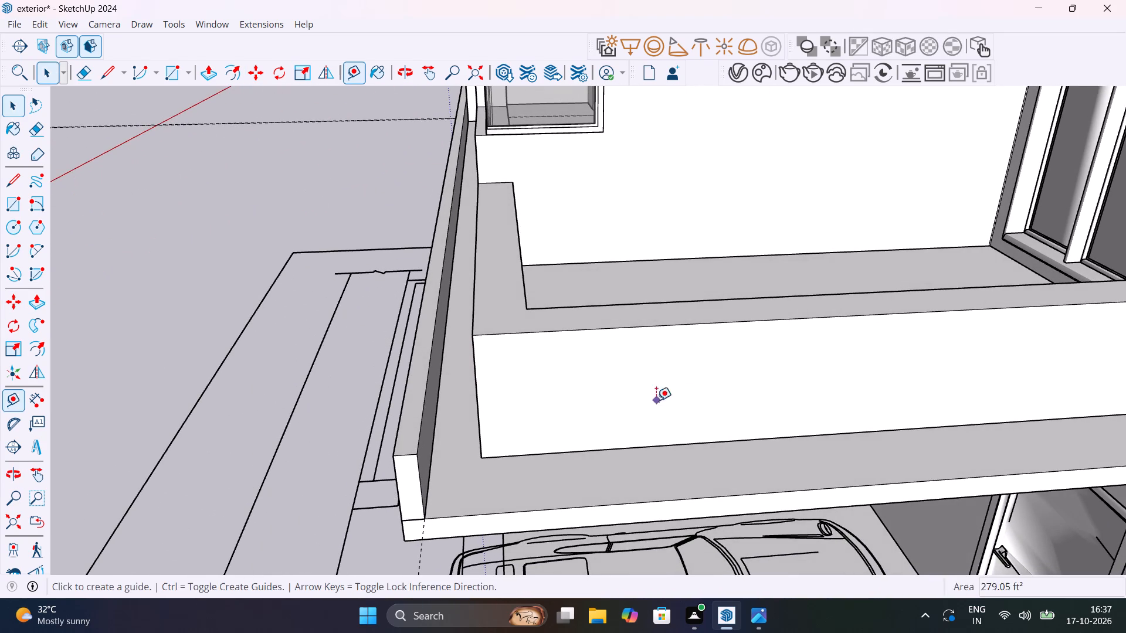
pyautogui.click(500, 510)
pyautogui.click(488, 459)
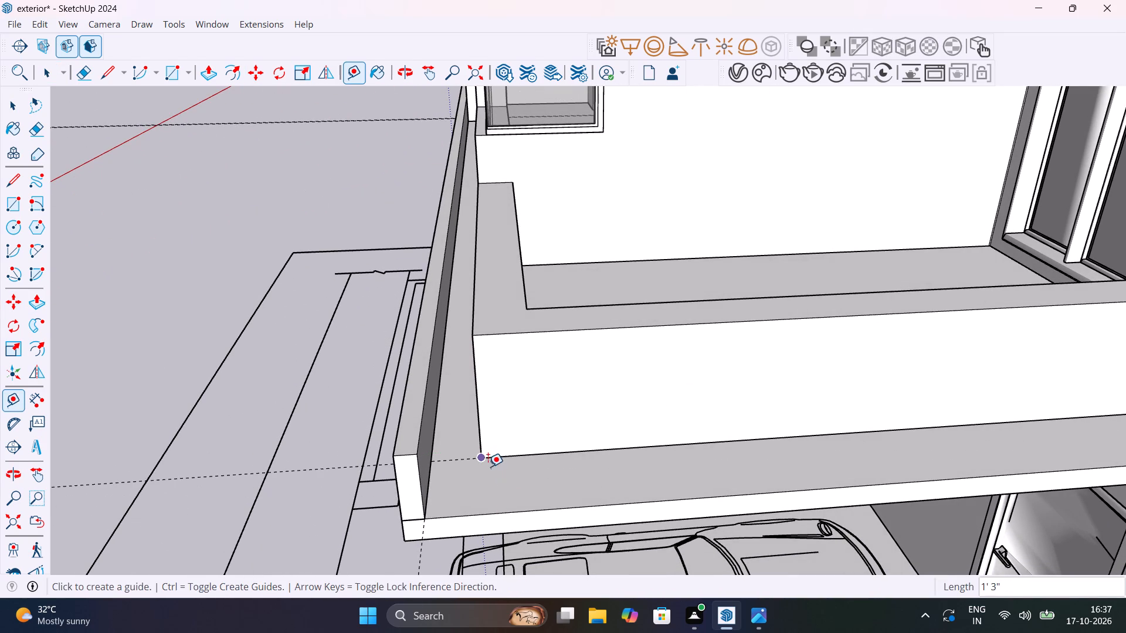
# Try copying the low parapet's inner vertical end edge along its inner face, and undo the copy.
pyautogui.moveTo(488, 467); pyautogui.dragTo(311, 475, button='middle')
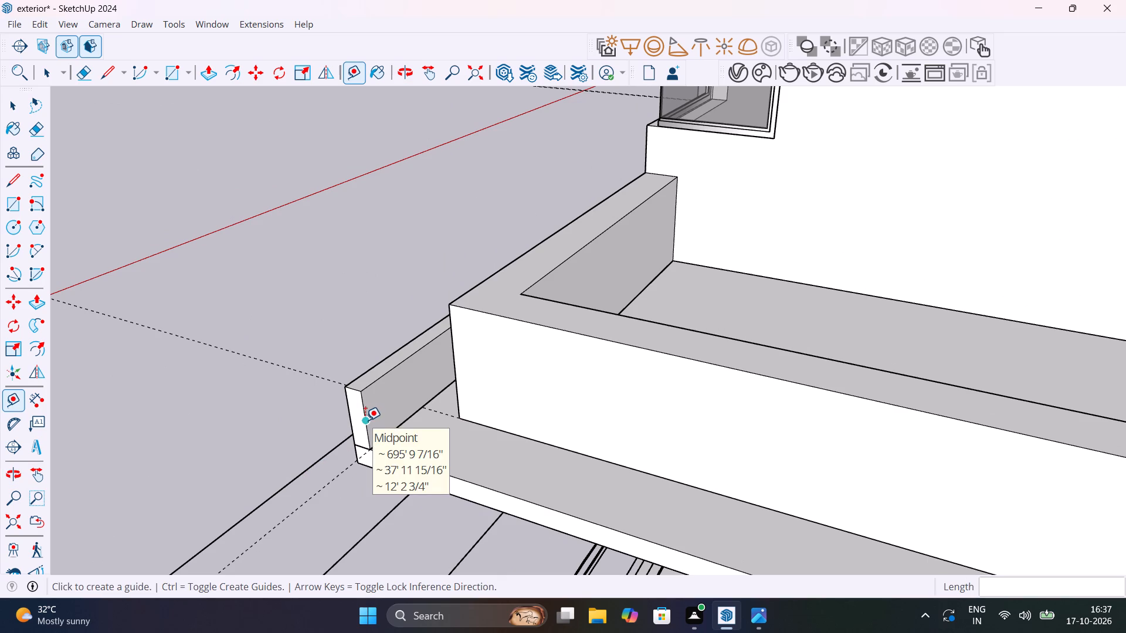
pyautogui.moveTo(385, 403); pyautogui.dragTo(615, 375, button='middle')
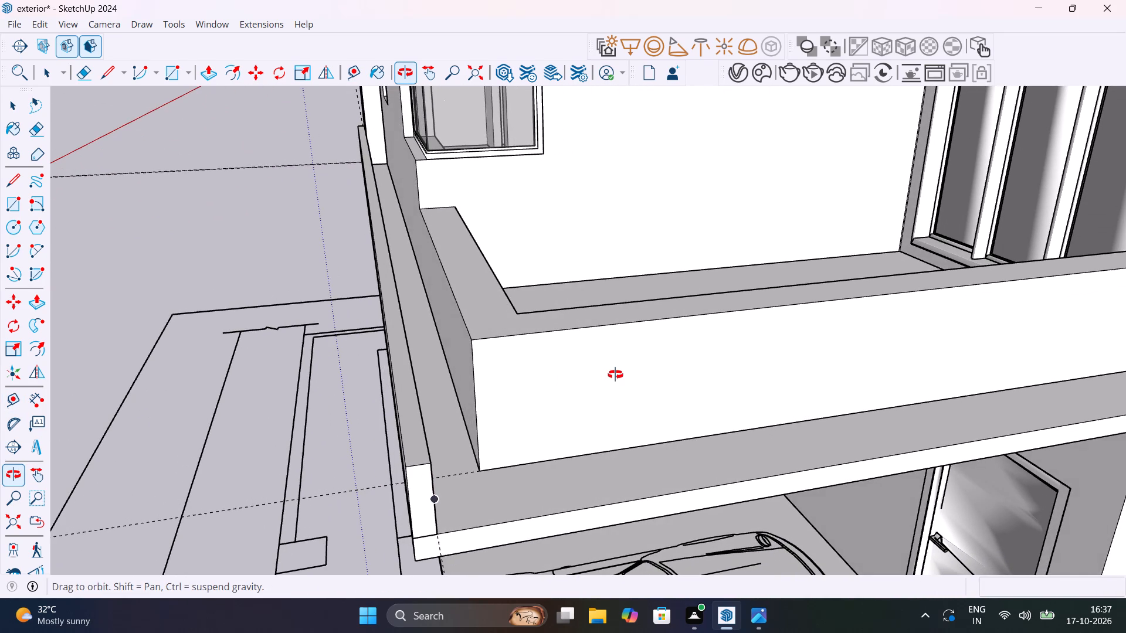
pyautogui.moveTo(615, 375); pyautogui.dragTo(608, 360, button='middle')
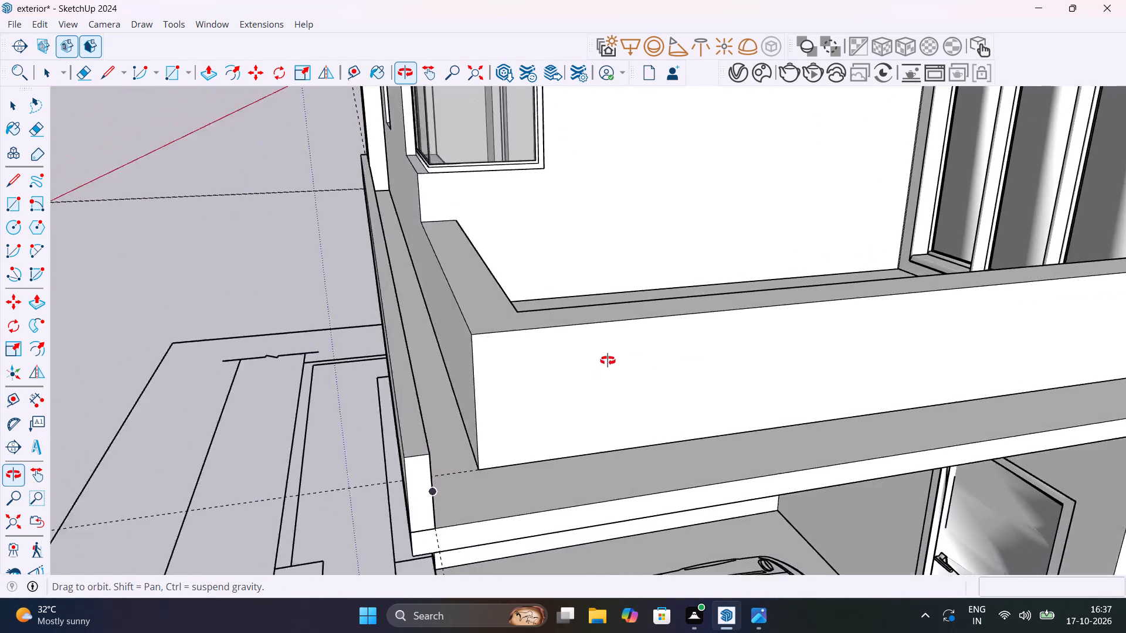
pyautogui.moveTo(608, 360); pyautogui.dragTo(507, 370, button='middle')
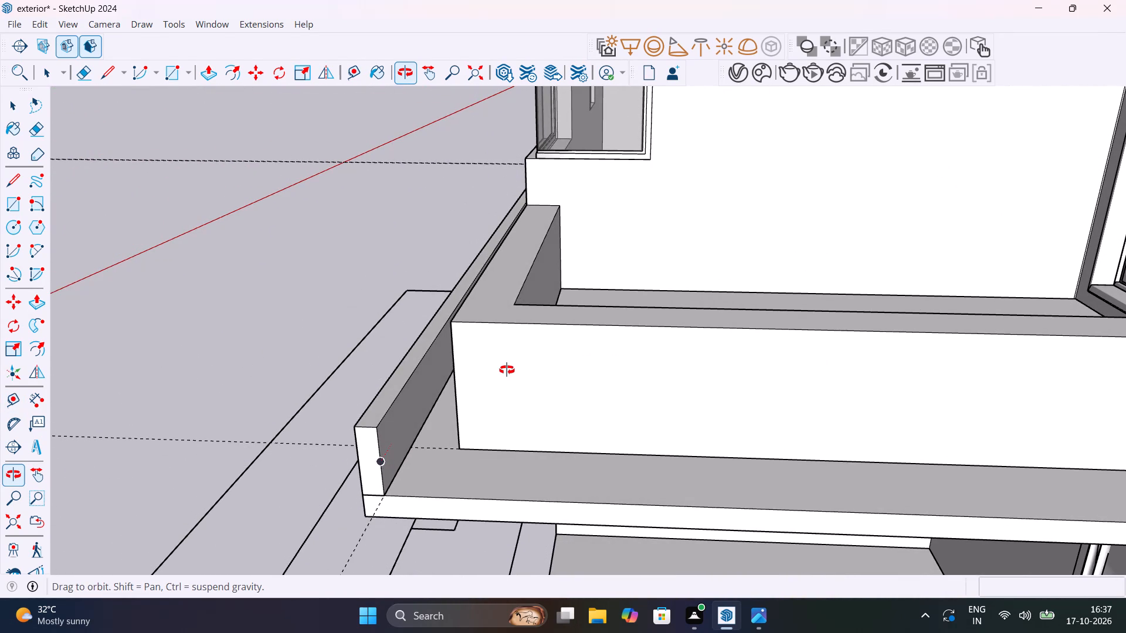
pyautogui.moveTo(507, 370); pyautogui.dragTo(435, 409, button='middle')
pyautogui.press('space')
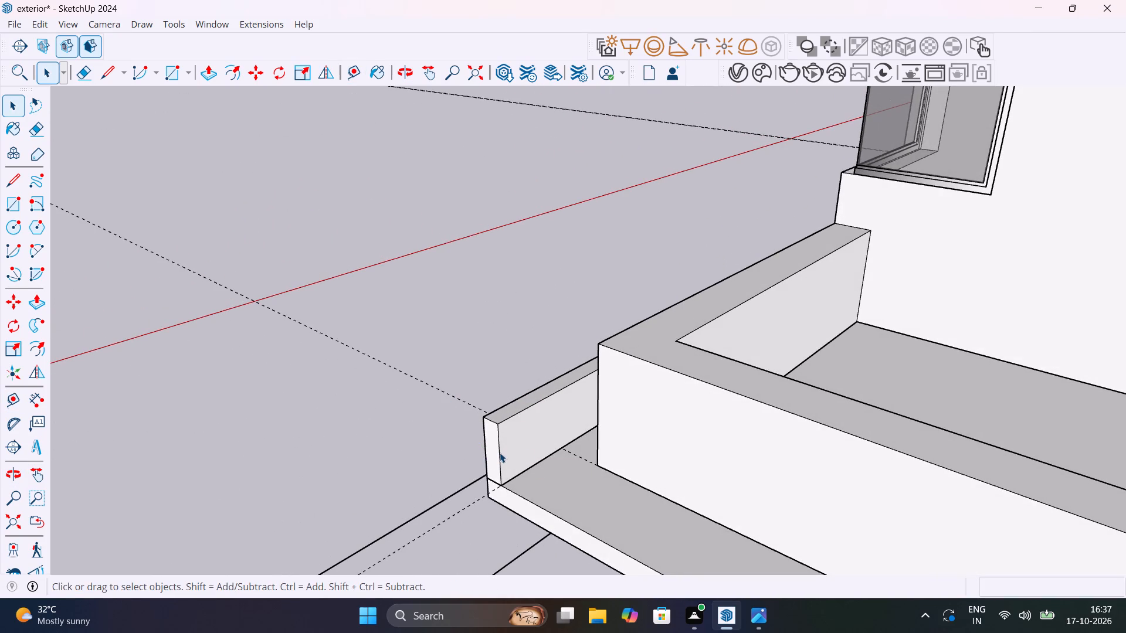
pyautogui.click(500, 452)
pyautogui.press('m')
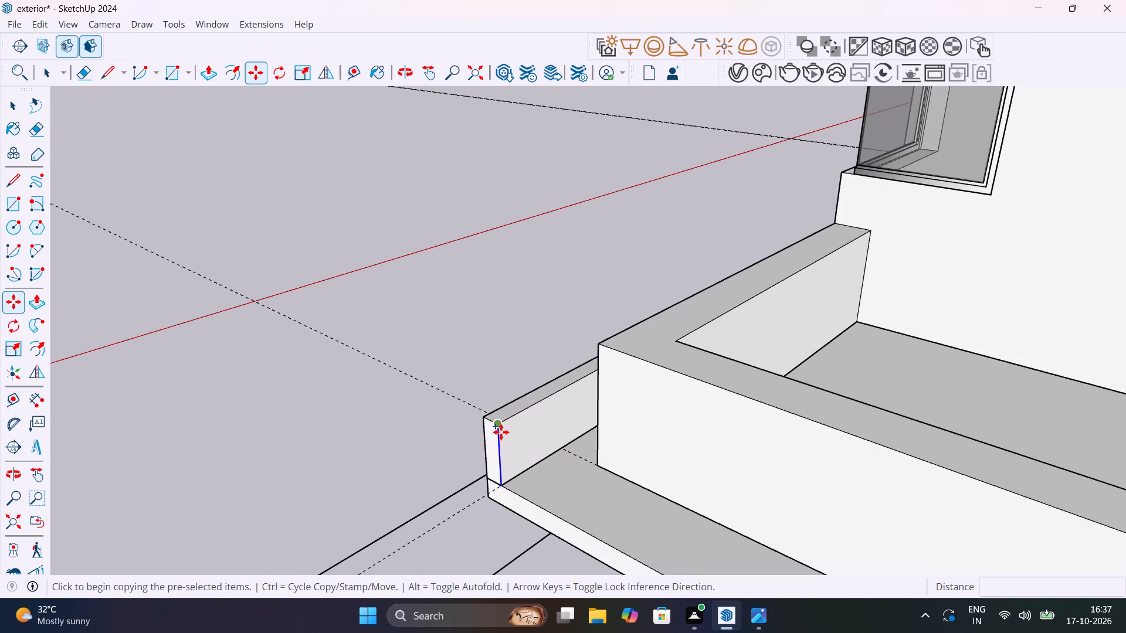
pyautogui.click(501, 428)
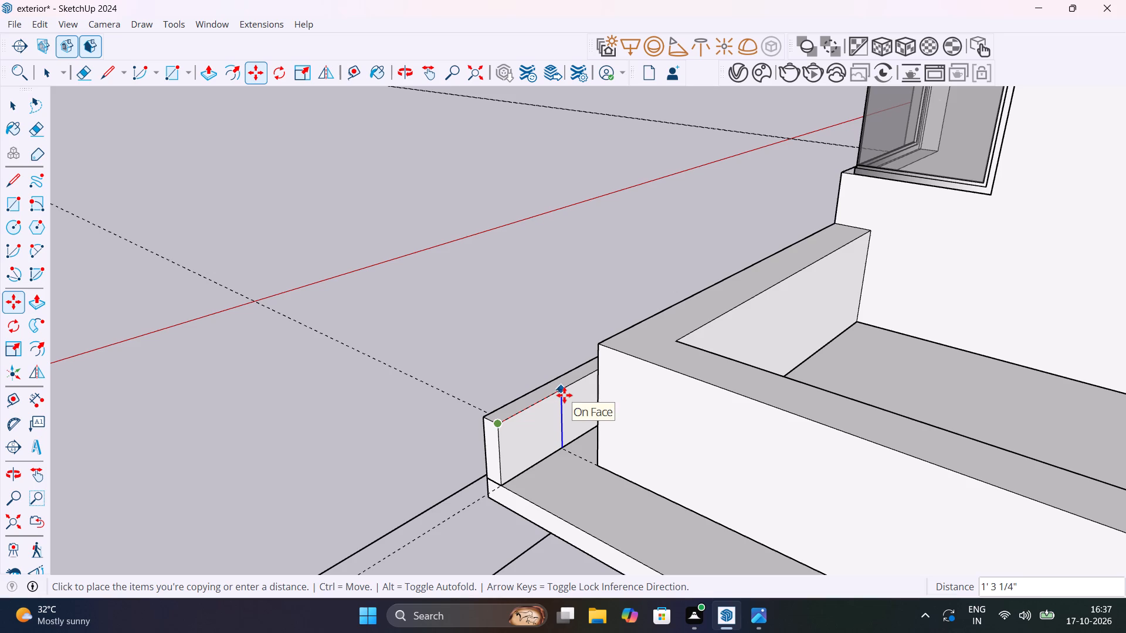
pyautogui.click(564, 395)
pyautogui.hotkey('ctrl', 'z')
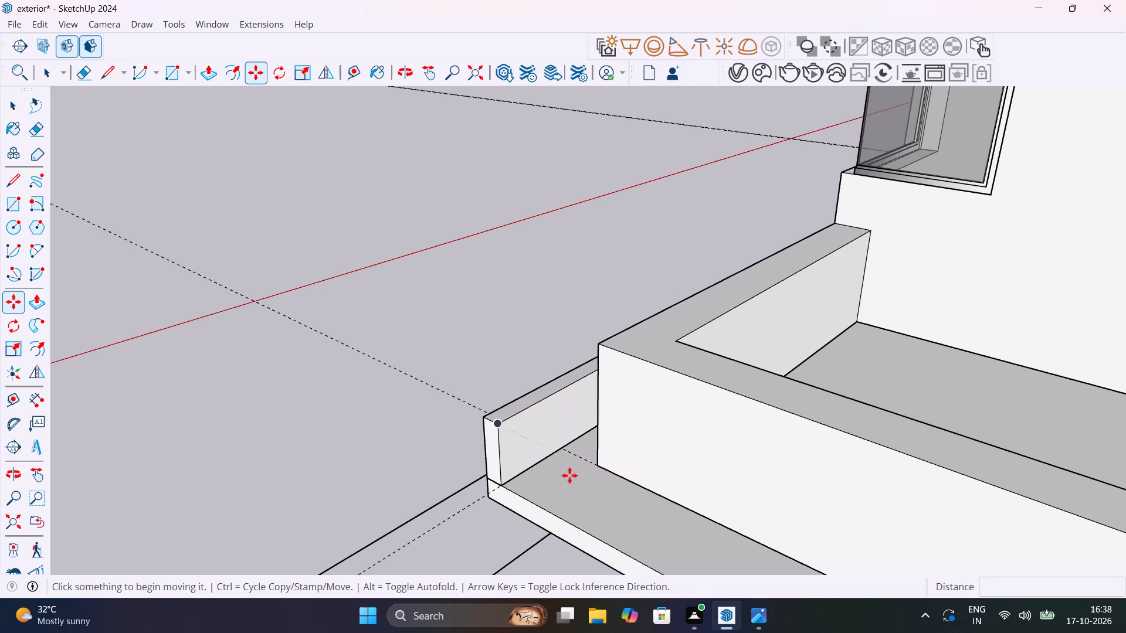
# Copy the low parapet's inner vertical end edge along its inner face to the guide at the balcony corner.
pyautogui.moveTo(569, 475); pyautogui.dragTo(476, 465, button='middle')
pyautogui.press('space')
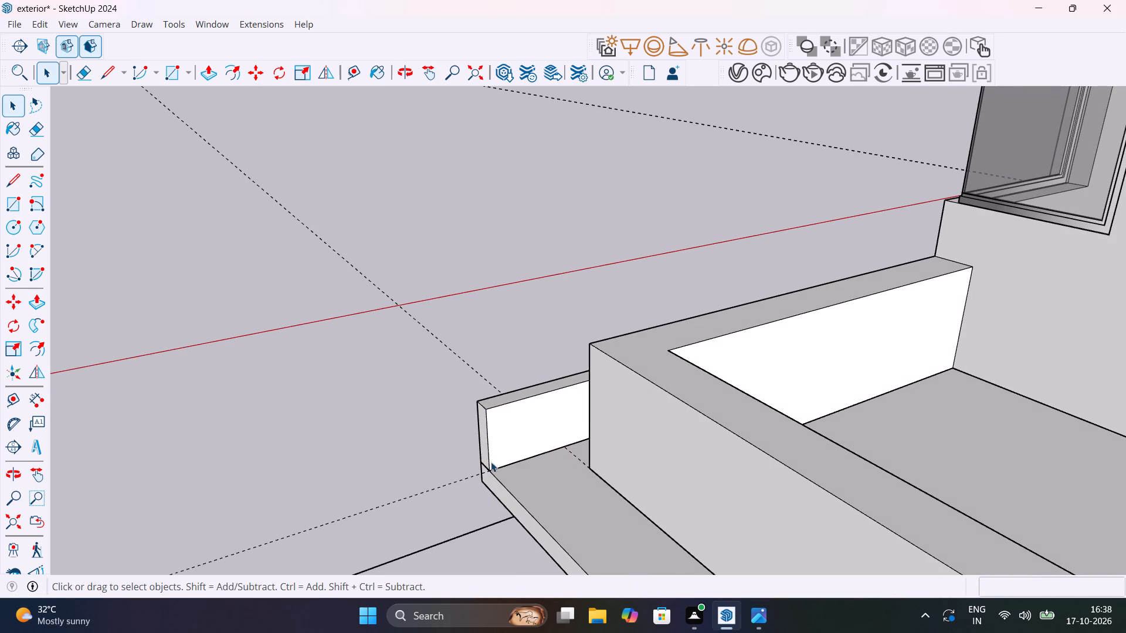
pyautogui.click(489, 461)
pyautogui.press('m')
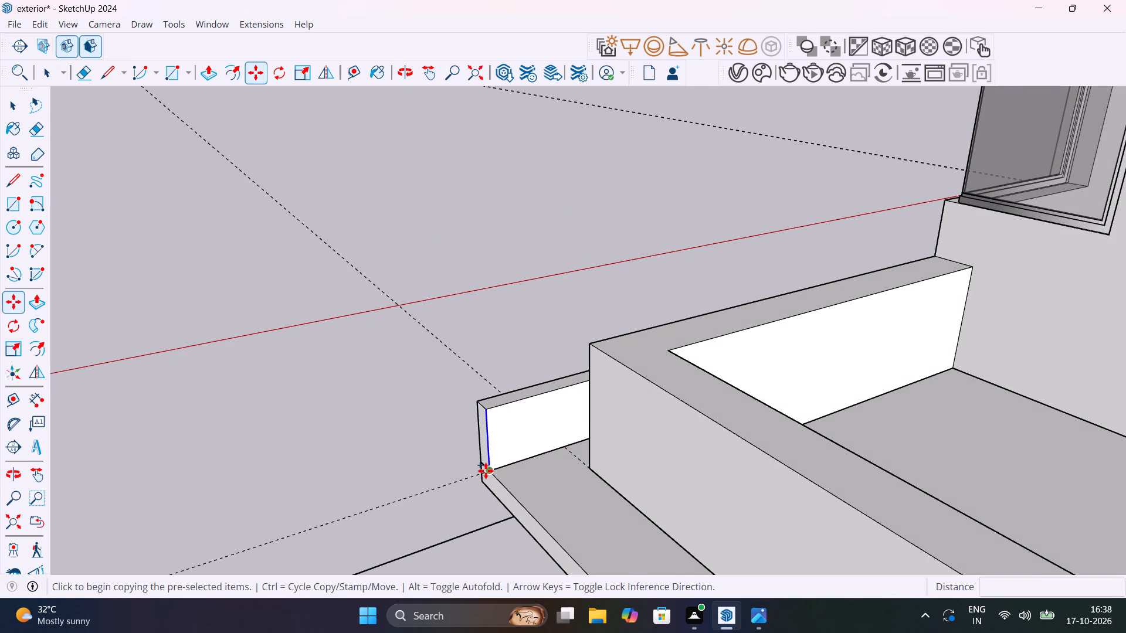
pyautogui.click(487, 471)
pyautogui.click(563, 450)
pyautogui.press('space')
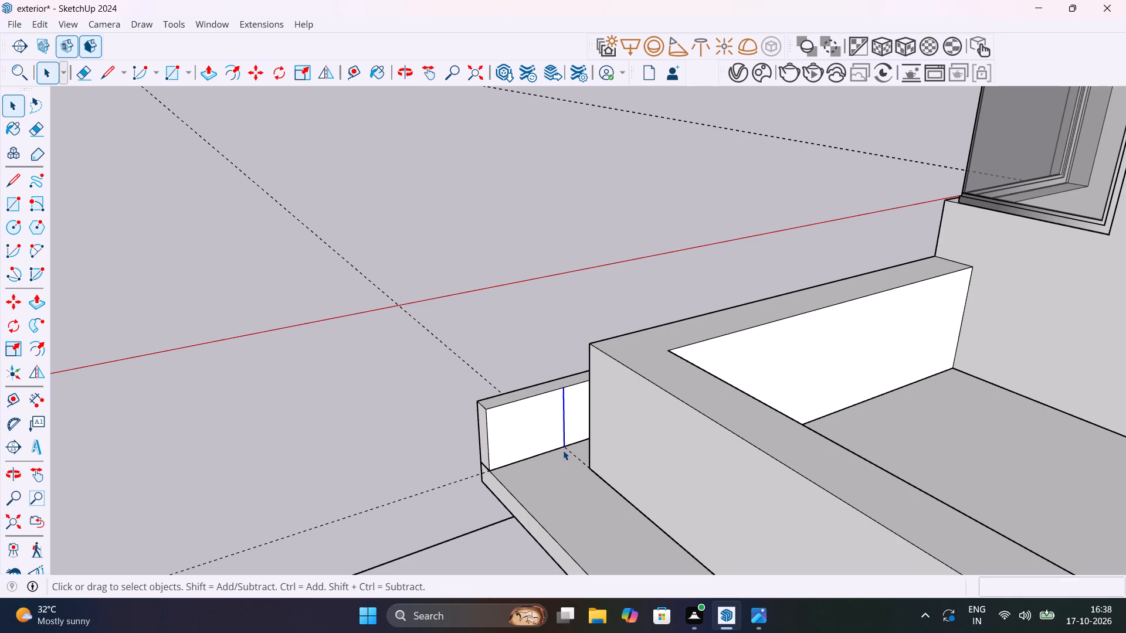
# Pull the parapet's split-off inner end face about 40' 5" along the side ledge to the ledge's far end.
pyautogui.click(545, 431)
pyautogui.press('p')
pyautogui.click(545, 431)
pyautogui.scroll(-4, 609, 512)
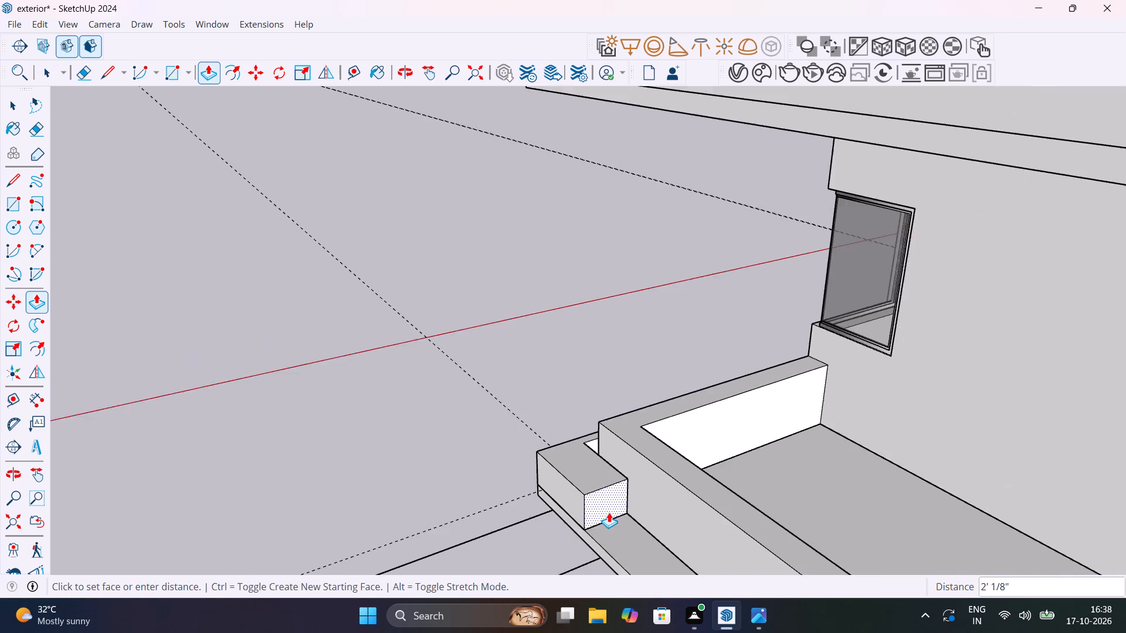
pyautogui.scroll(-18, 609, 512)
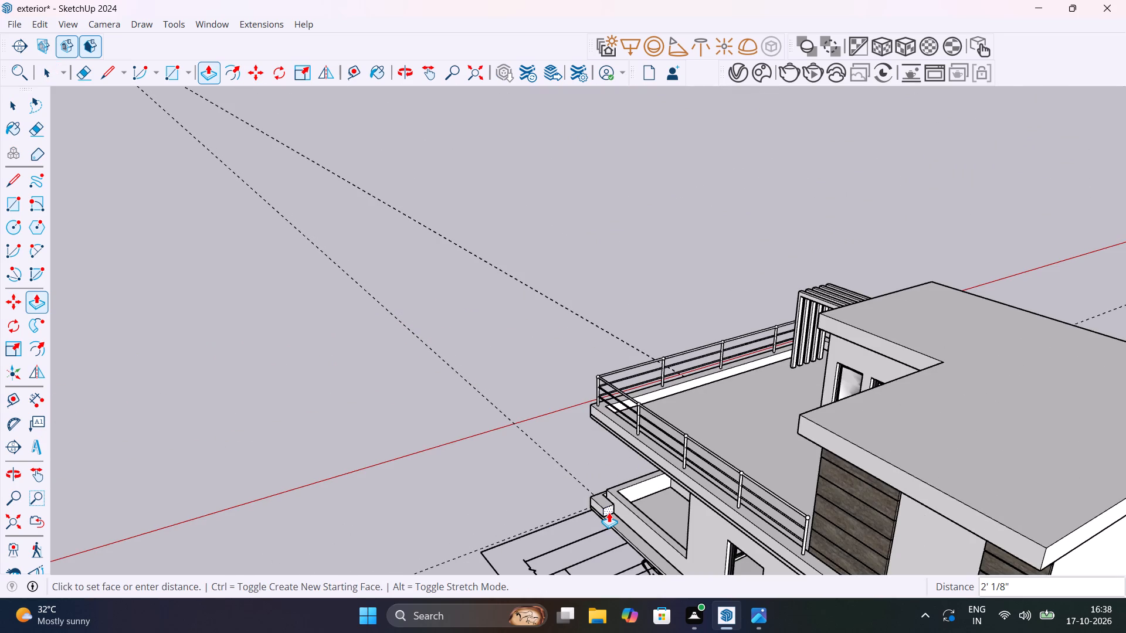
pyautogui.moveTo(631, 525); pyautogui.dragTo(524, 409, button='middle')
pyautogui.scroll(2, 802, 527)
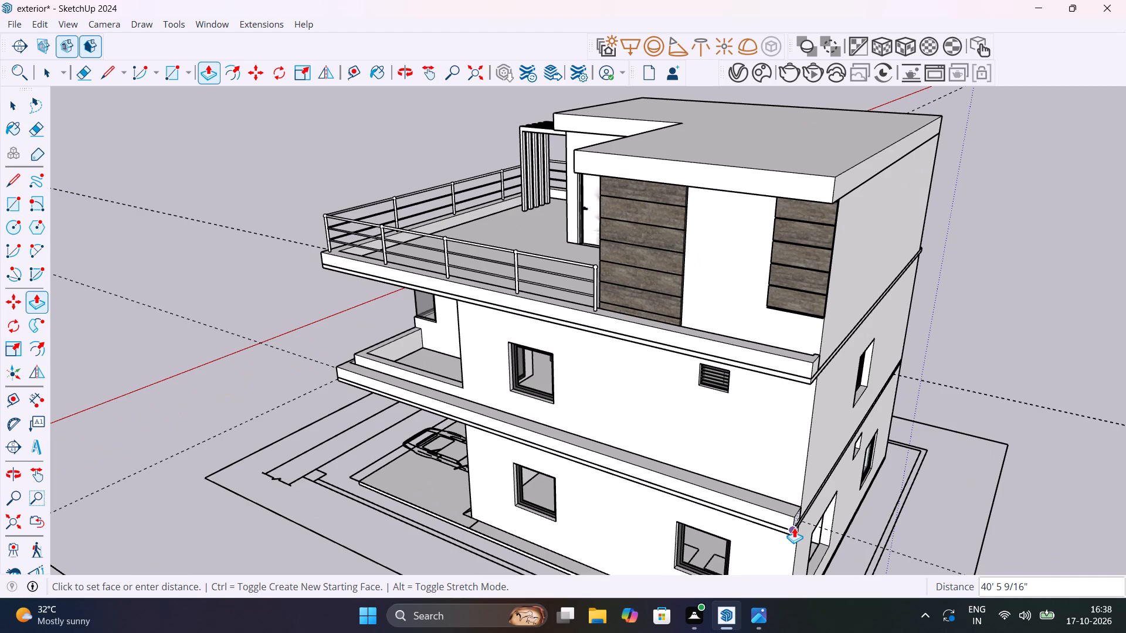
pyautogui.click(793, 529)
pyautogui.scroll(1, 792, 517)
pyautogui.moveTo(792, 517); pyautogui.dragTo(581, 513, button='middle')
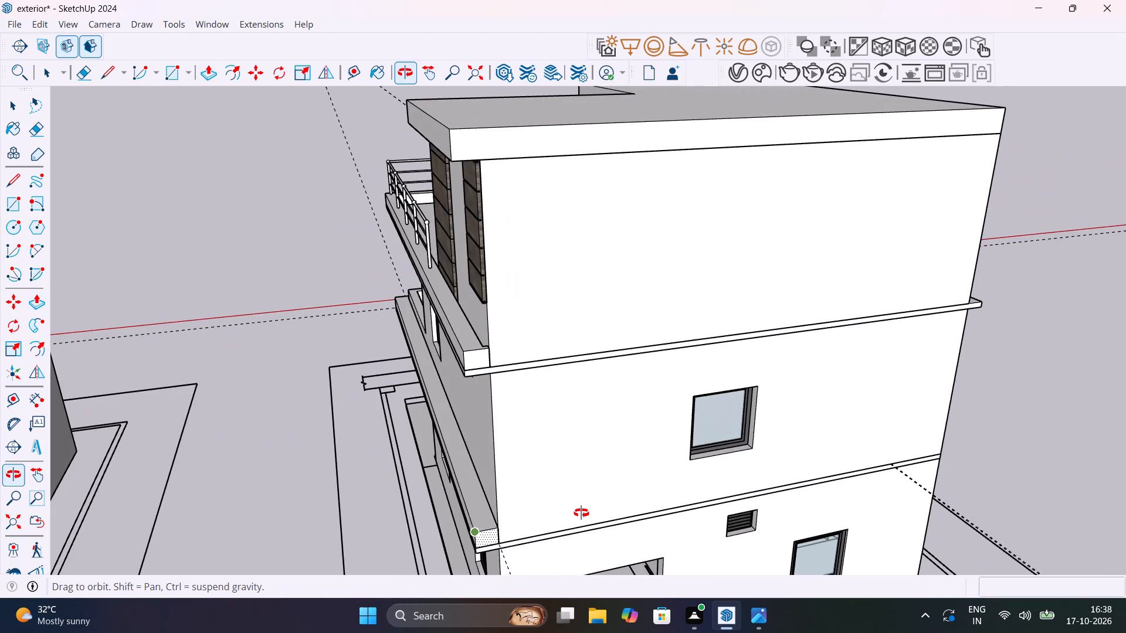
pyautogui.moveTo(581, 513); pyautogui.dragTo(833, 475, button='middle')
pyautogui.press('v')
pyautogui.press('space')
pyautogui.click(249, 284)
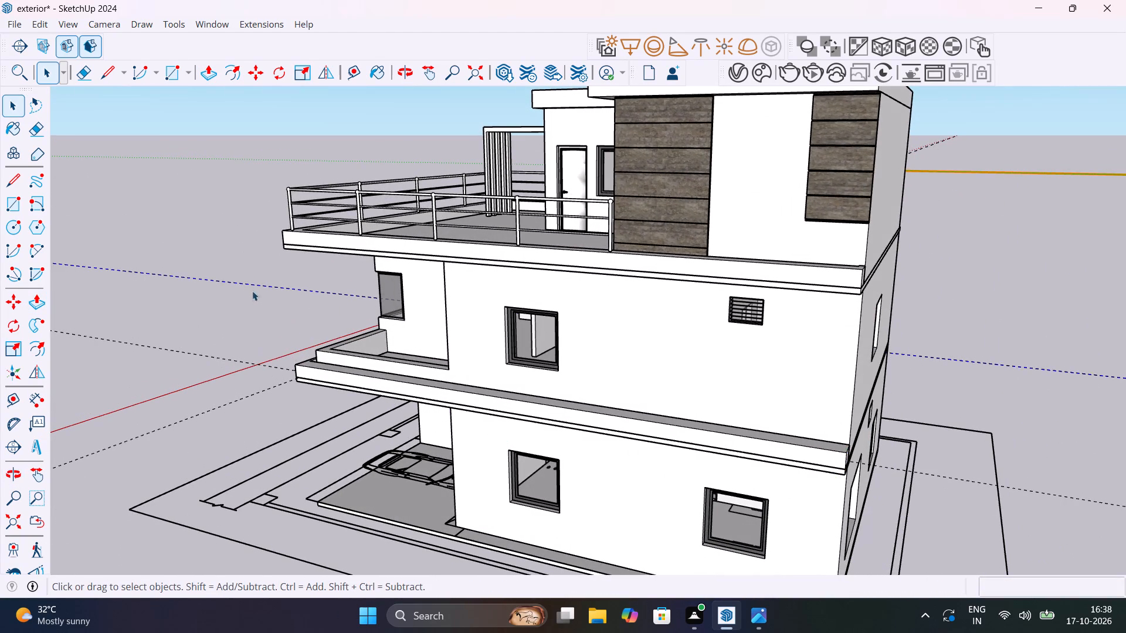
pyautogui.click(281, 324)
# Draw a 1' vertical line on the front parapet's inner face at the corner of the wall projection beside the brick panel.
pyautogui.moveTo(297, 340); pyautogui.dragTo(673, 434, button='middle')
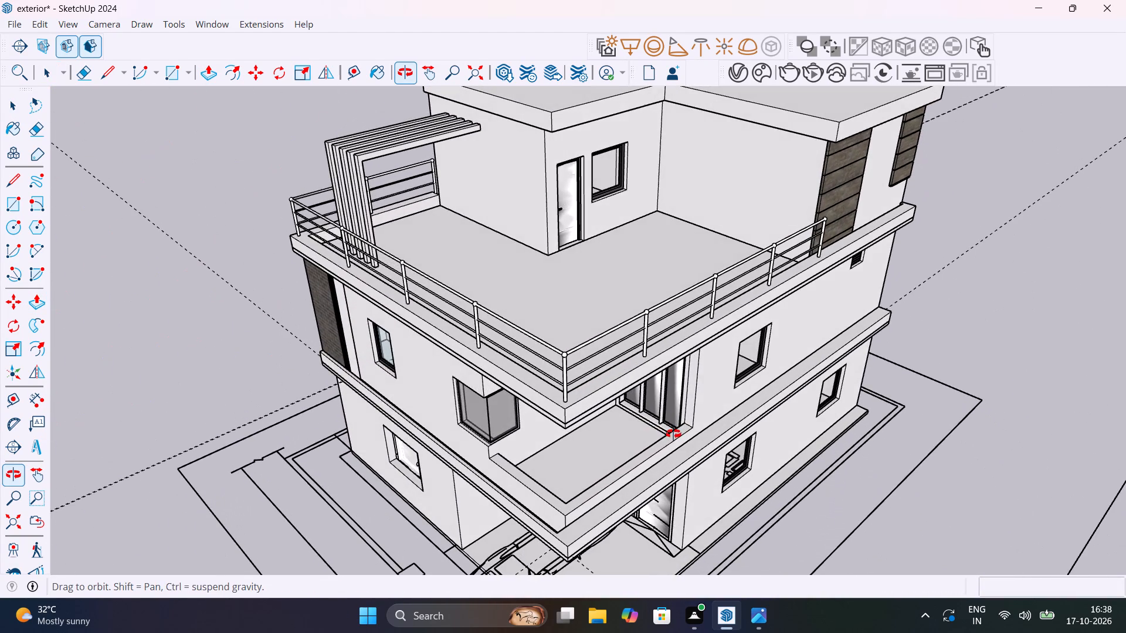
pyautogui.moveTo(673, 434); pyautogui.dragTo(572, 356, button='middle')
pyautogui.scroll(8, 432, 435)
pyautogui.keyDown('shift'); pyautogui.moveTo(433, 447); pyautogui.dragTo(711, 484, button='middle'); pyautogui.keyUp('shift')
pyautogui.scroll(6, 165, 253)
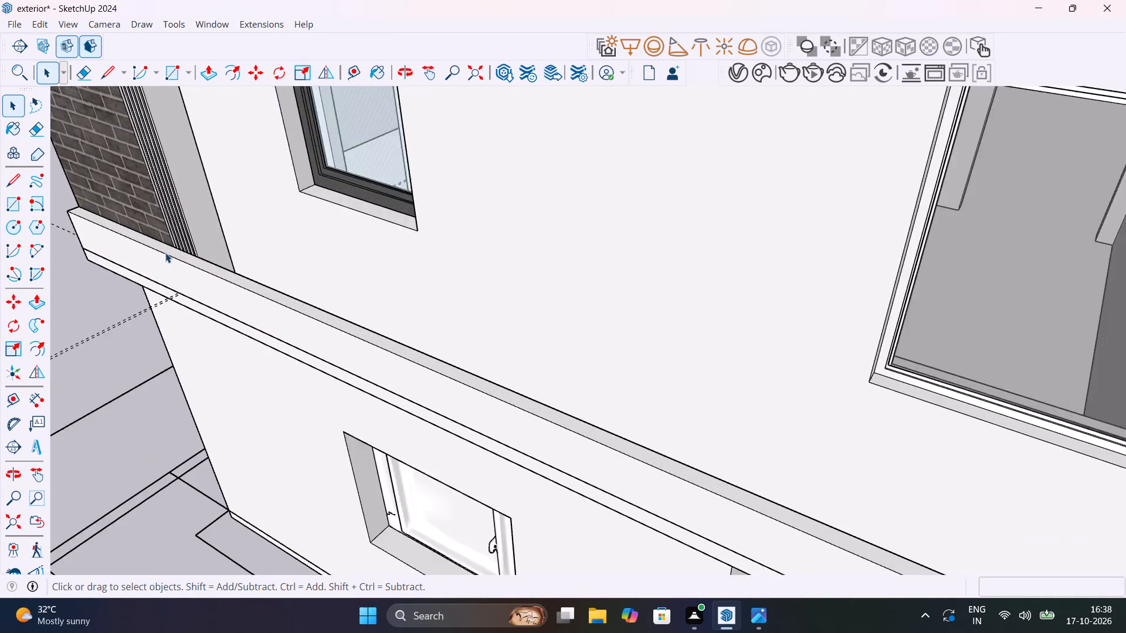
pyautogui.scroll(6, 165, 253)
pyautogui.moveTo(184, 258); pyautogui.dragTo(367, 412, button='middle')
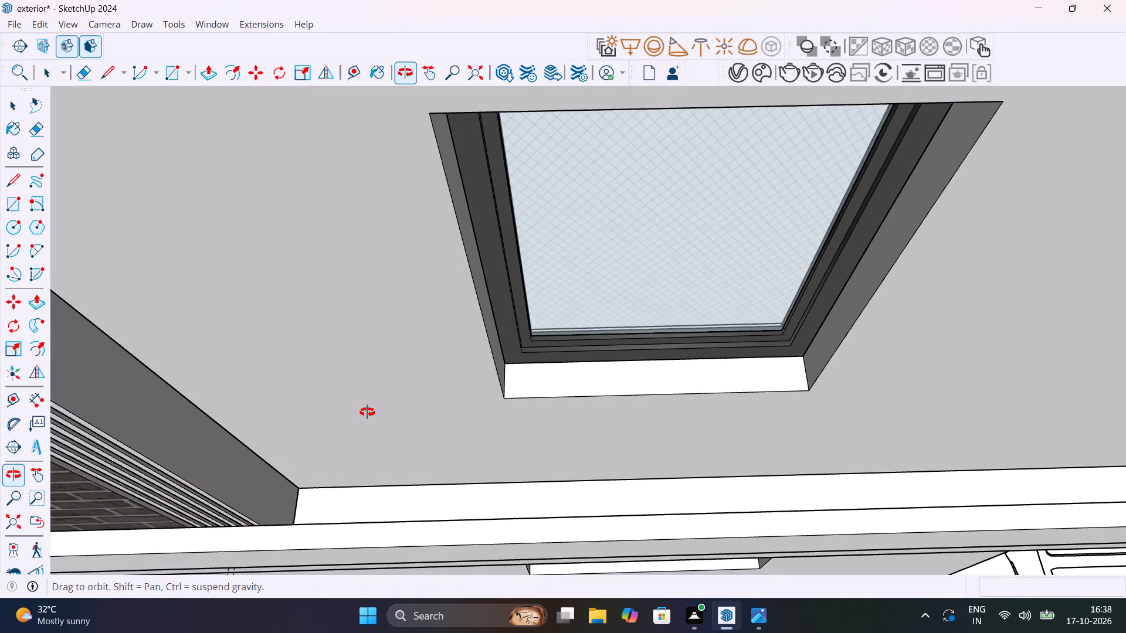
pyautogui.moveTo(367, 412); pyautogui.dragTo(247, 399, button='middle')
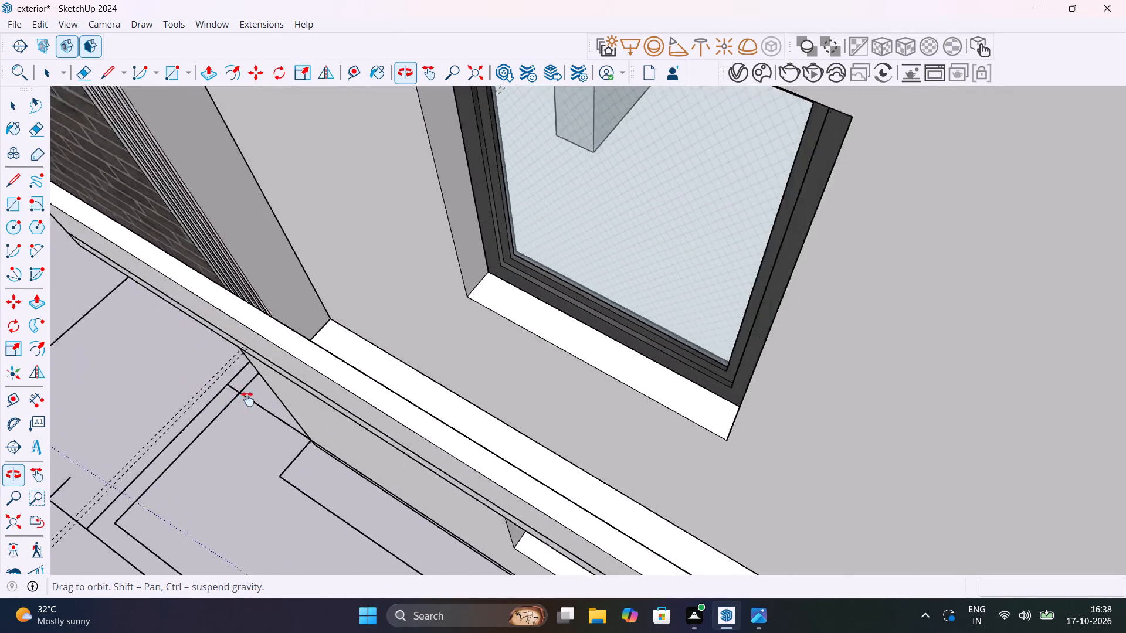
pyautogui.moveTo(247, 399); pyautogui.dragTo(94, 342, button='middle')
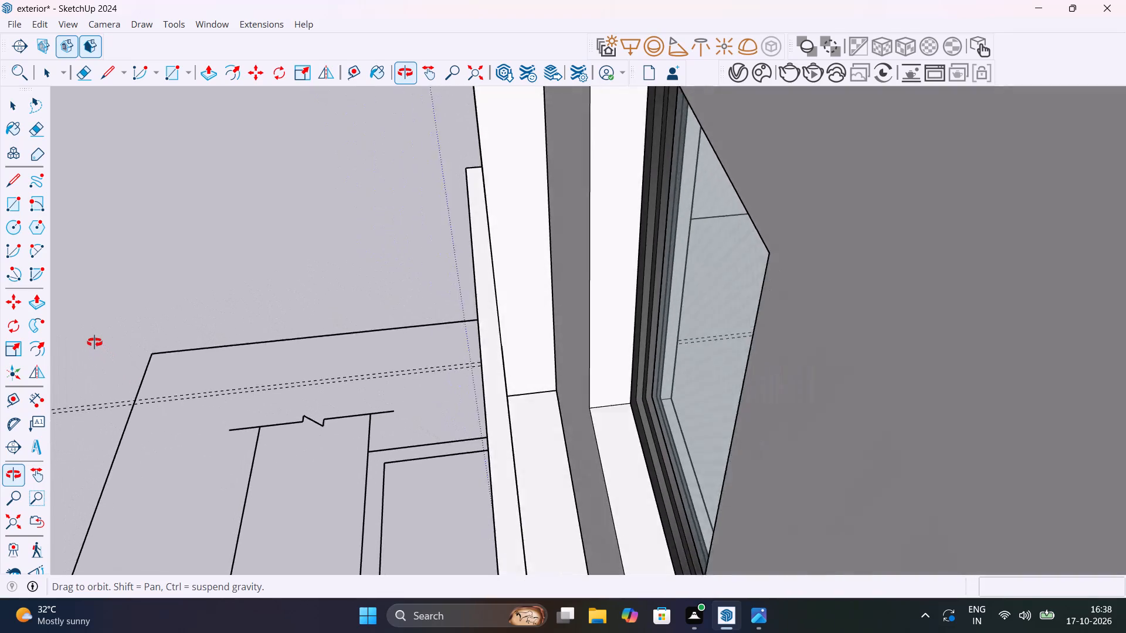
pyautogui.moveTo(94, 342); pyautogui.dragTo(91, 333, button='middle')
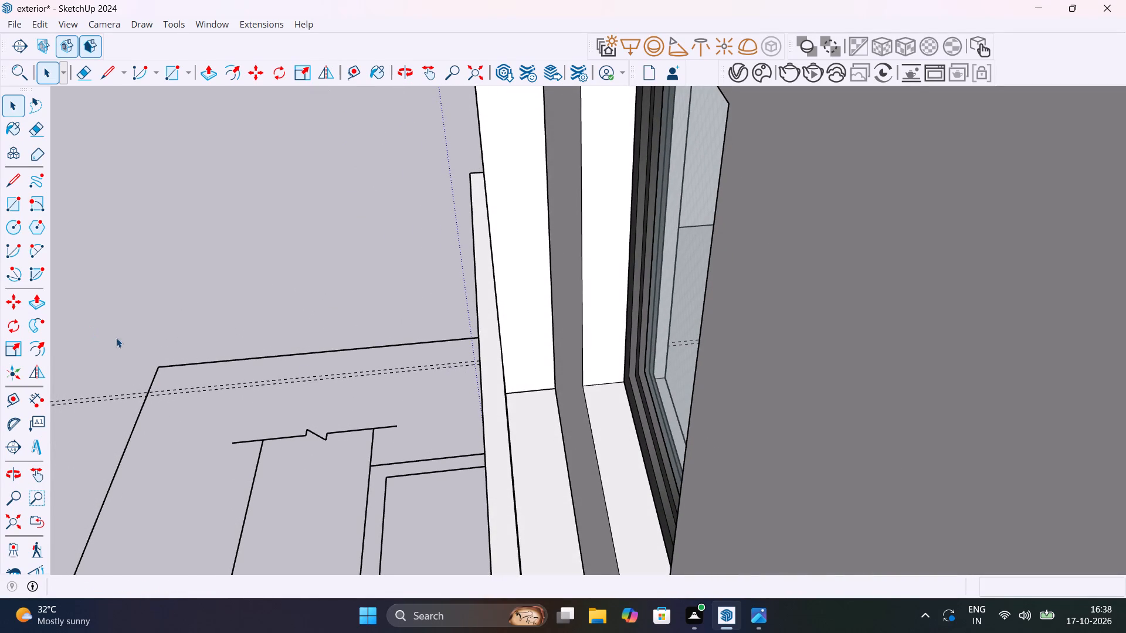
pyautogui.moveTo(529, 404); pyautogui.dragTo(500, 376, button='middle')
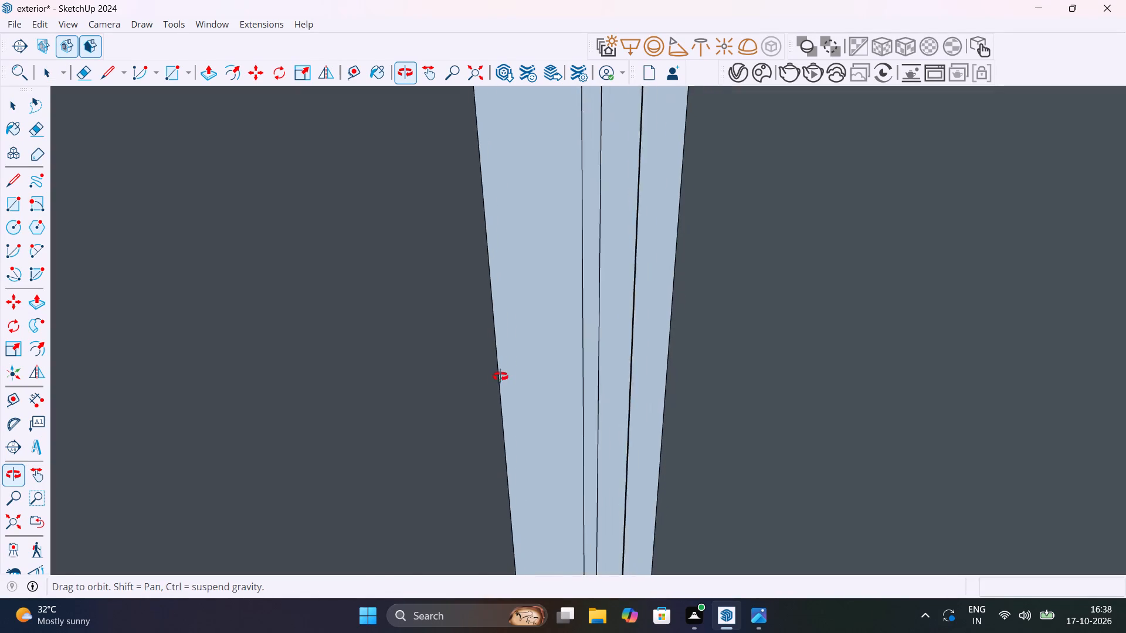
pyautogui.moveTo(500, 376); pyautogui.dragTo(511, 377, button='middle')
pyautogui.scroll(10, 494, 352)
pyautogui.moveTo(522, 362); pyautogui.dragTo(525, 386, button='middle')
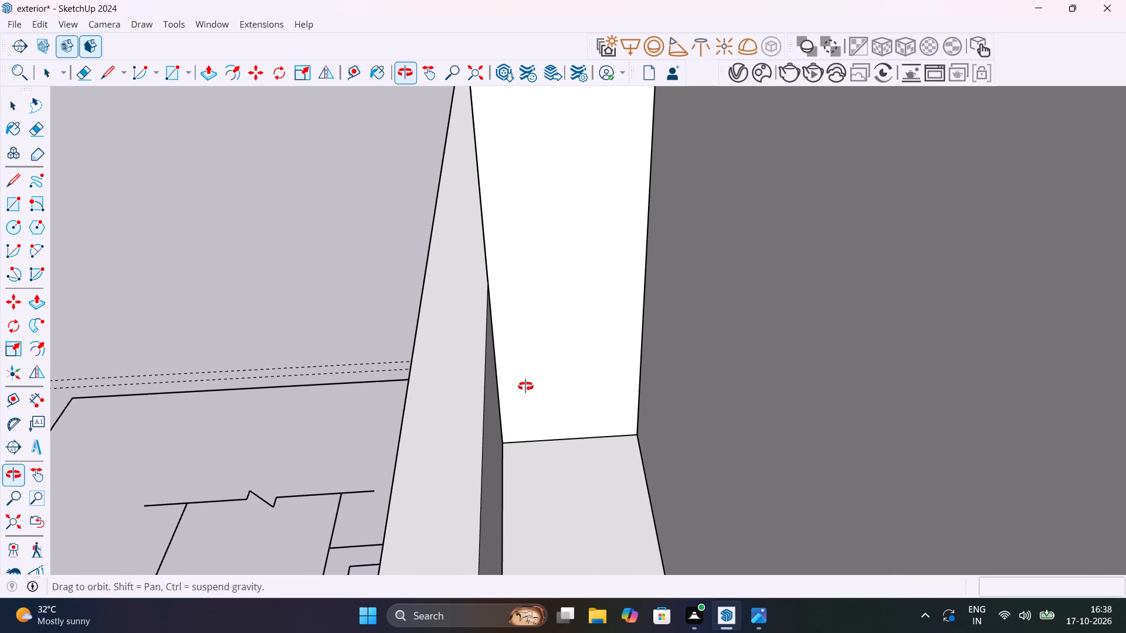
pyautogui.moveTo(525, 386); pyautogui.dragTo(514, 332, button='middle')
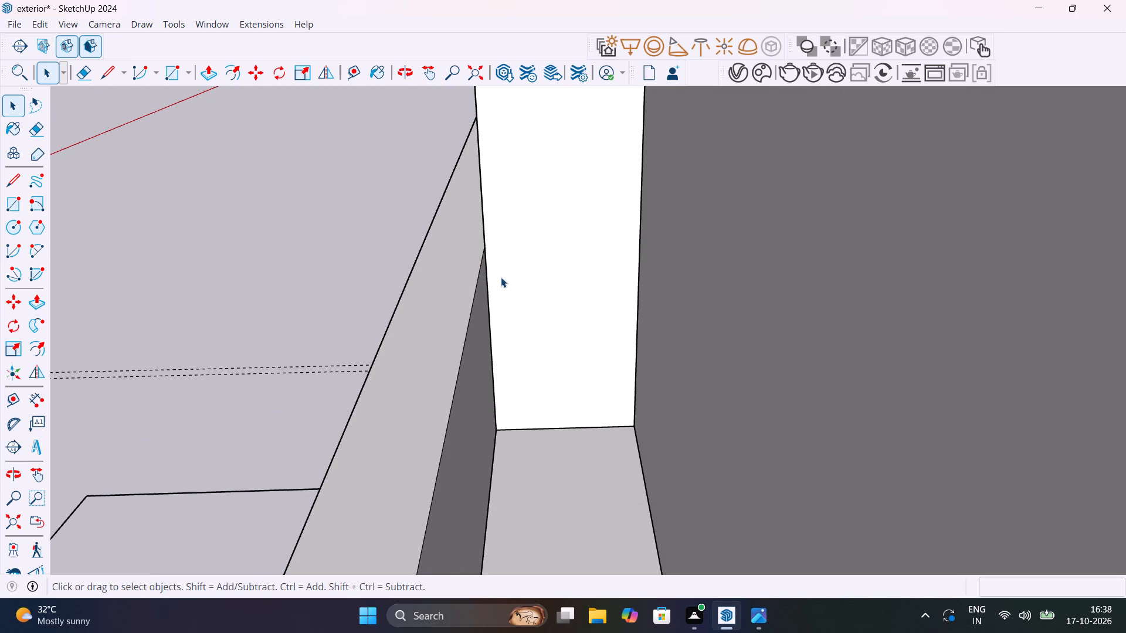
pyautogui.press('l')
pyautogui.click(482, 253)
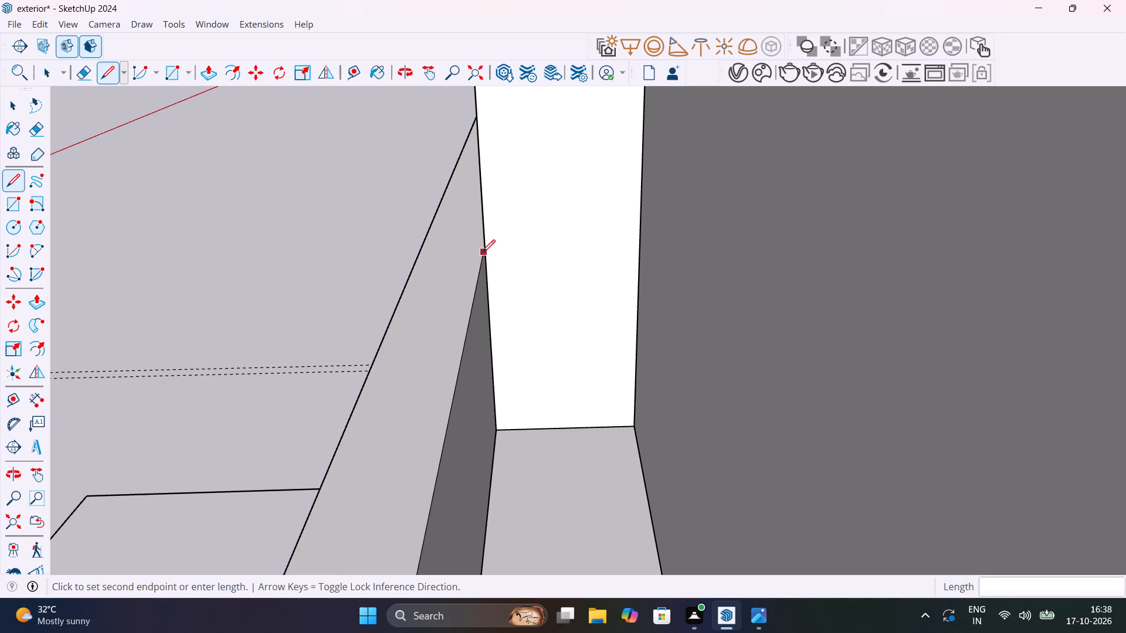
pyautogui.press('Escape')
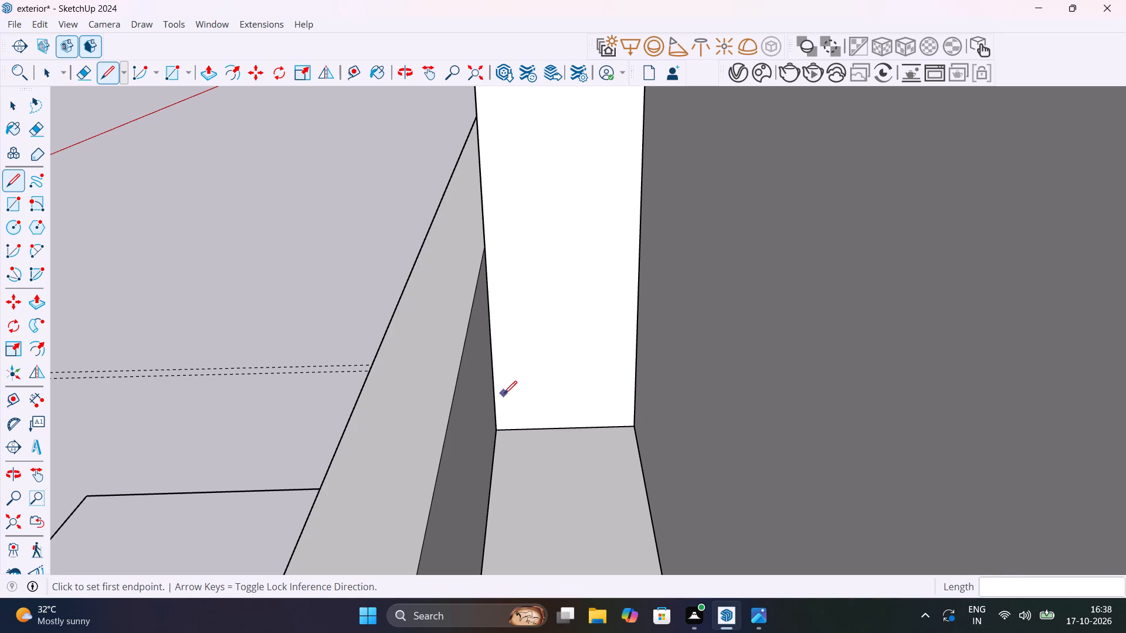
pyautogui.click(496, 427)
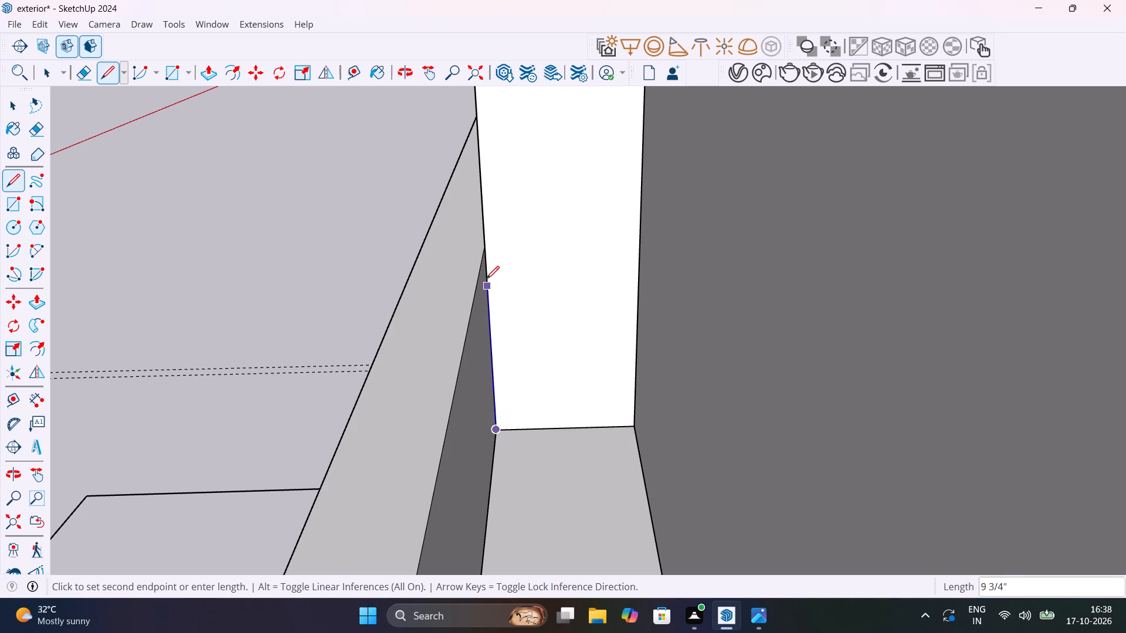
pyautogui.scroll(9, 488, 255)
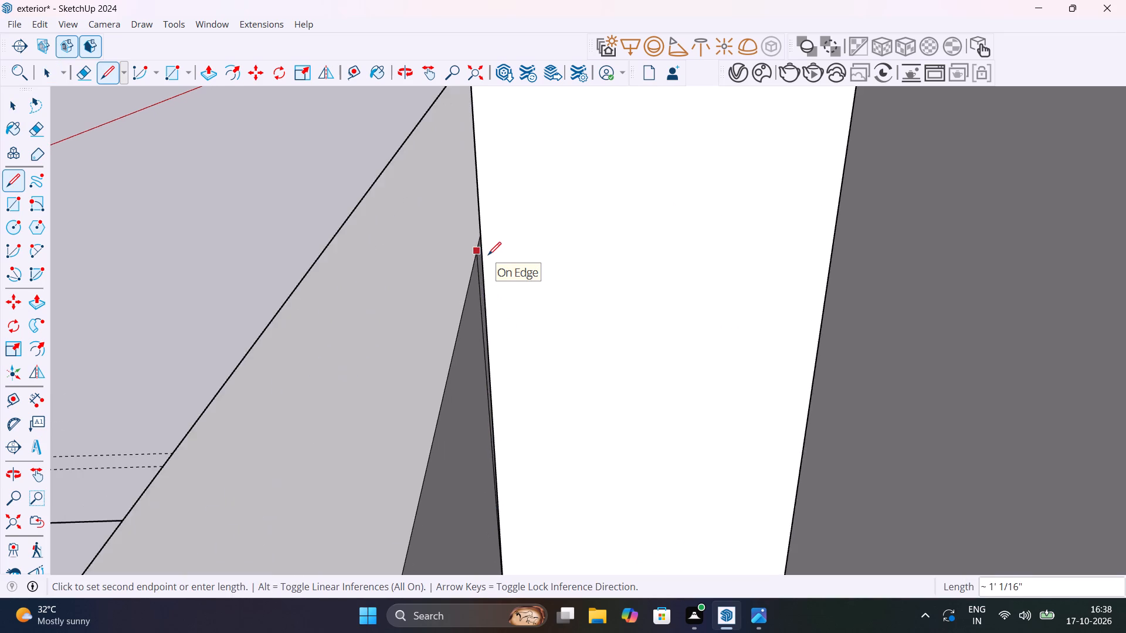
pyautogui.moveTo(479, 268); pyautogui.dragTo(432, 233, button='middle')
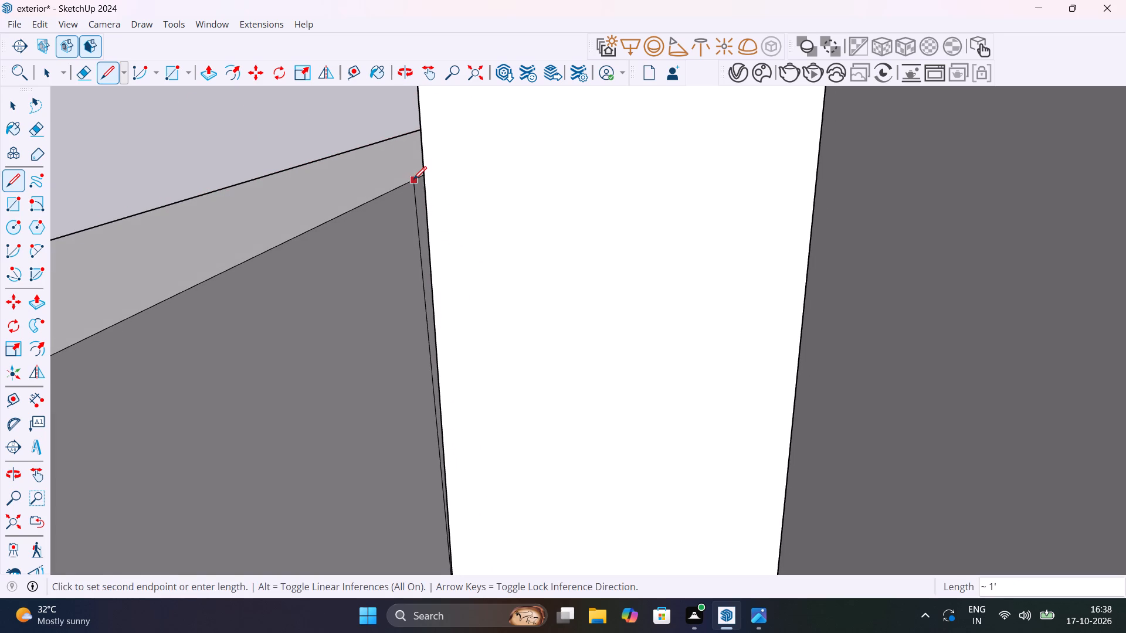
pyautogui.click(418, 181)
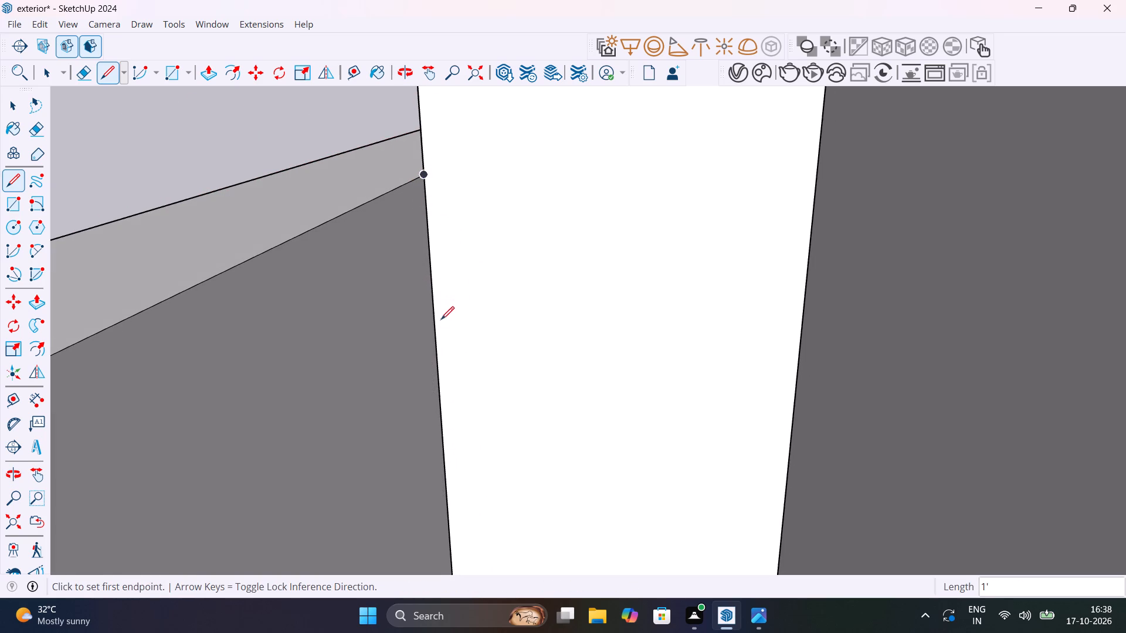
# Pull the front parapet's split-off inner face about 9 7/16" across to the wall beside the brick panel.
pyautogui.press('space')
pyautogui.click(382, 373)
pyautogui.moveTo(412, 394); pyautogui.dragTo(565, 484, button='middle')
pyautogui.press('p')
pyautogui.moveTo(734, 461); pyautogui.dragTo(589, 469, button='middle')
pyautogui.click(400, 475)
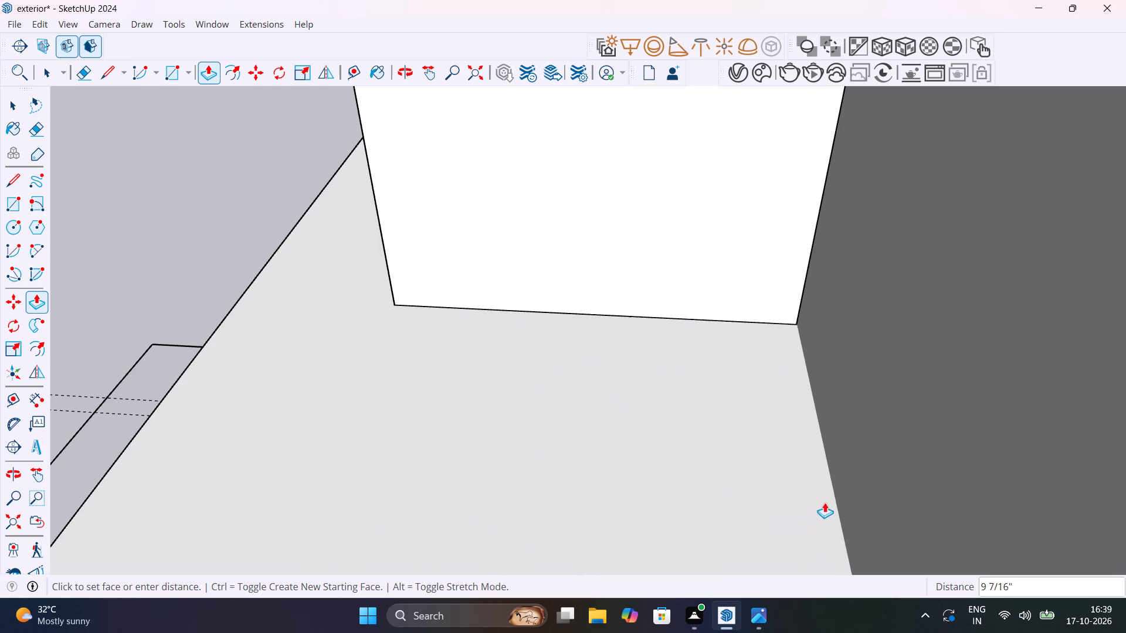
pyautogui.click(845, 480)
pyautogui.scroll(-19, 729, 478)
pyautogui.press('space')
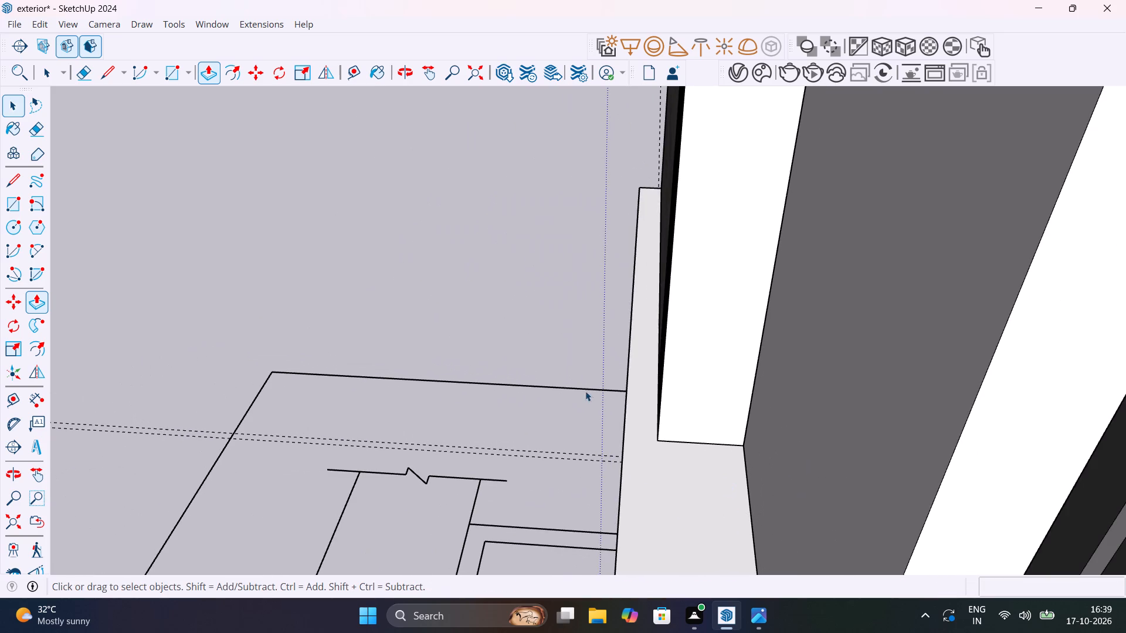
pyautogui.click(511, 311)
# Inside the first-floor wall group, raise the L-shaped top face of the corner balcony parapet by about 5 1/16".
pyautogui.moveTo(553, 366); pyautogui.dragTo(800, 387, button='middle')
pyautogui.scroll(-7, 798, 400)
pyautogui.keyDown('shift'); pyautogui.moveTo(790, 420); pyautogui.dragTo(494, 331, button='middle'); pyautogui.keyUp('shift')
pyautogui.scroll(-14, 538, 368)
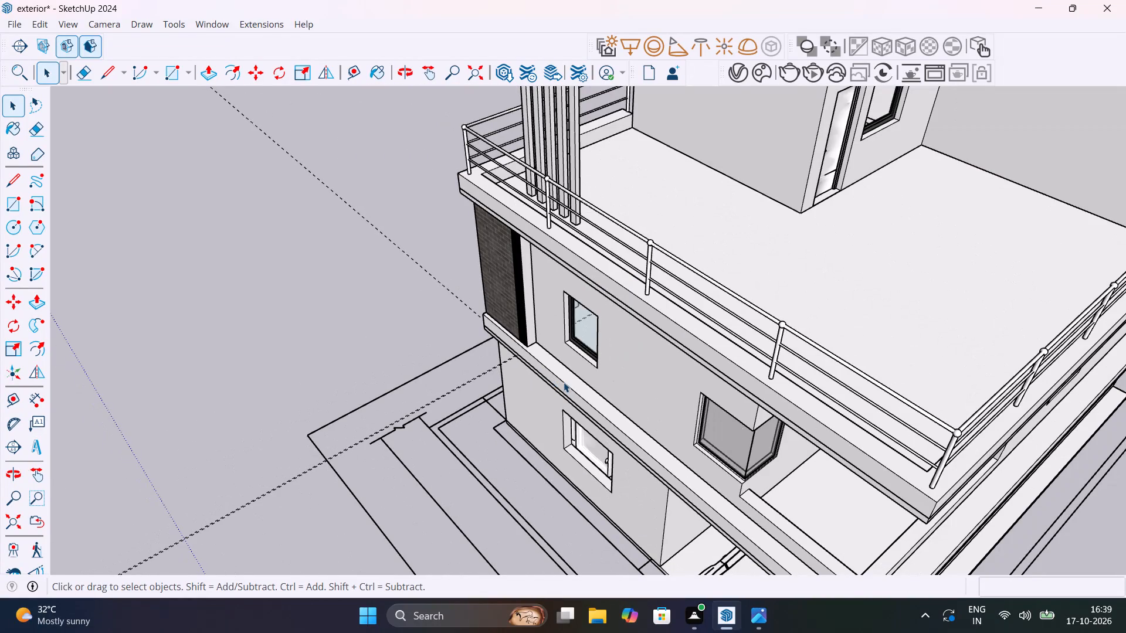
pyautogui.scroll(-7, 644, 384)
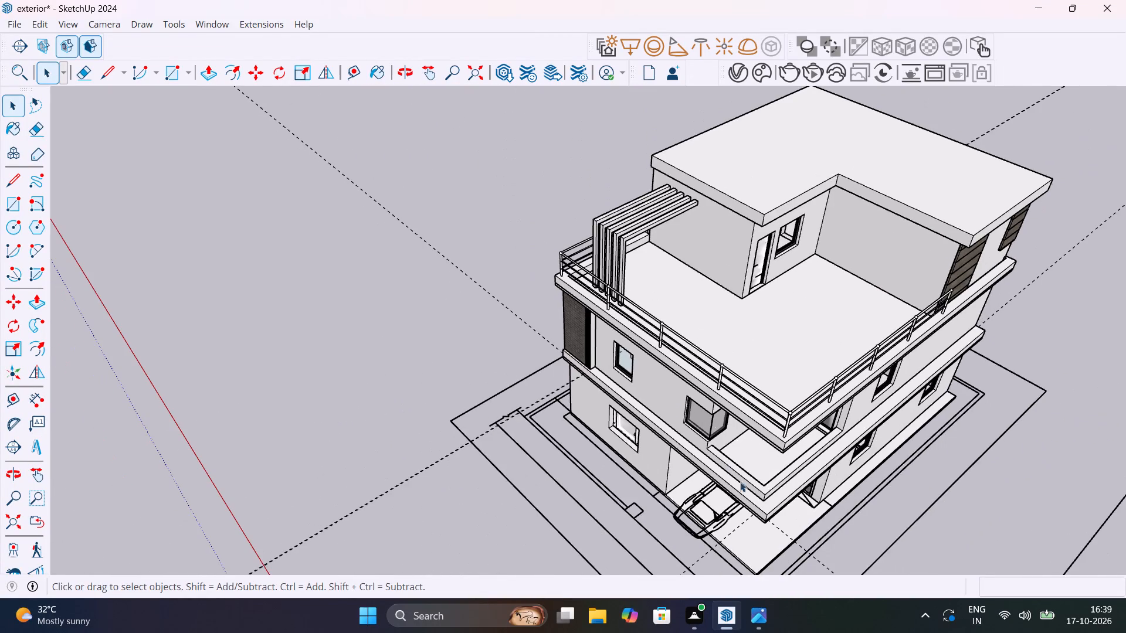
pyautogui.keyDown('shift'); pyautogui.moveTo(741, 485); pyautogui.dragTo(546, 345, button='middle'); pyautogui.keyUp('shift')
pyautogui.scroll(7, 628, 390)
pyautogui.moveTo(693, 390); pyautogui.dragTo(693, 390, button='middle')
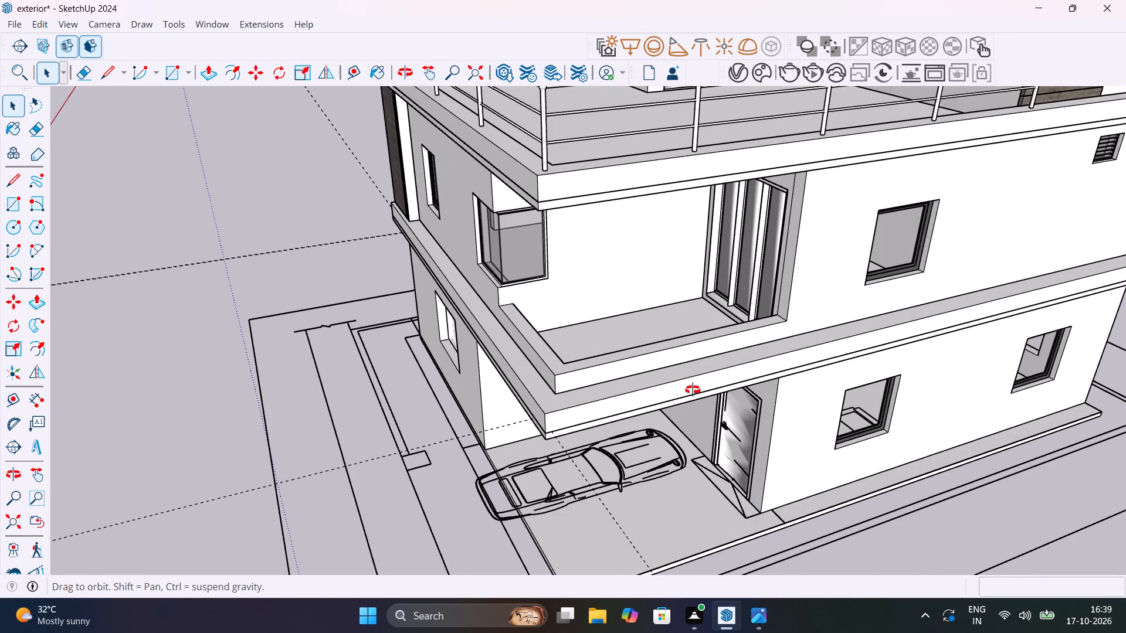
pyautogui.moveTo(693, 390); pyautogui.dragTo(477, 363, button='middle')
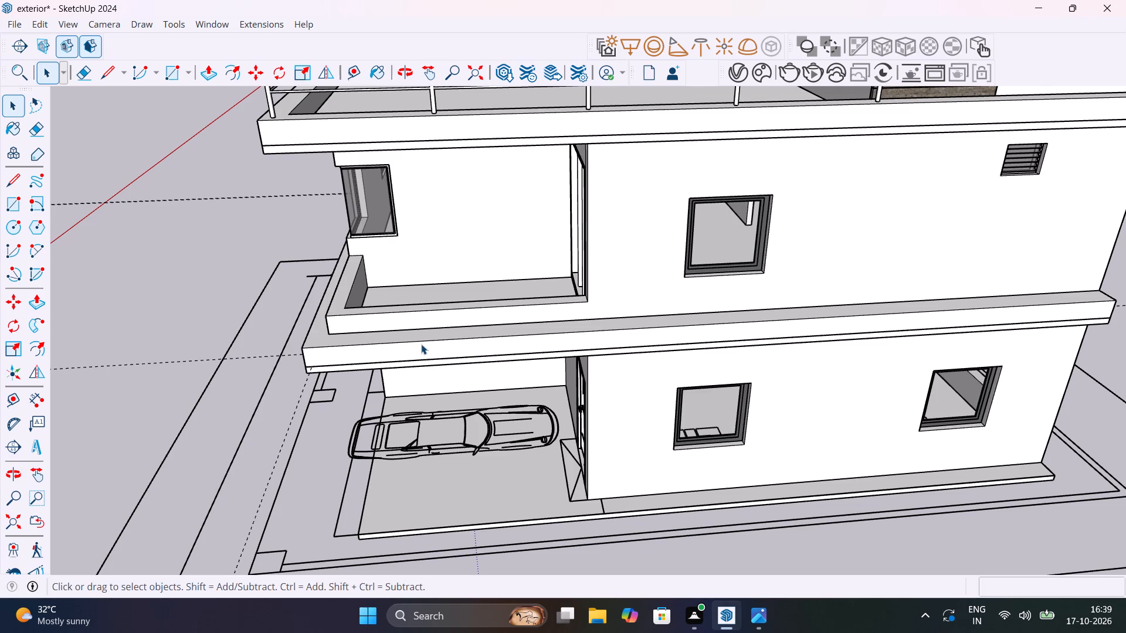
pyautogui.moveTo(460, 349); pyautogui.dragTo(663, 327, button='middle')
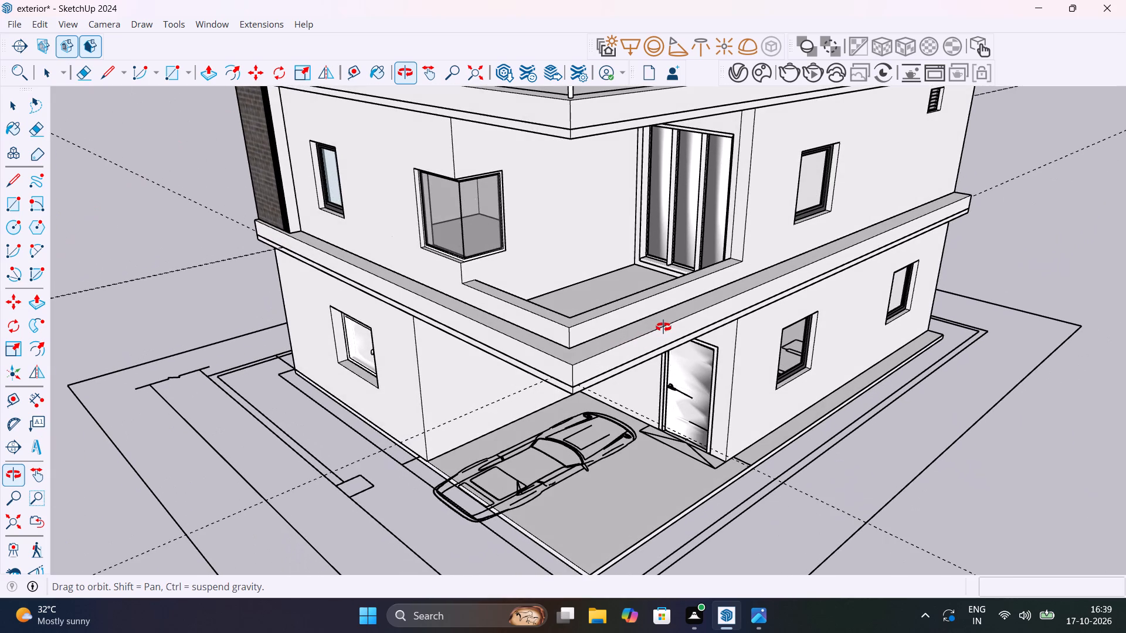
pyautogui.moveTo(663, 327); pyautogui.dragTo(670, 318, button='middle')
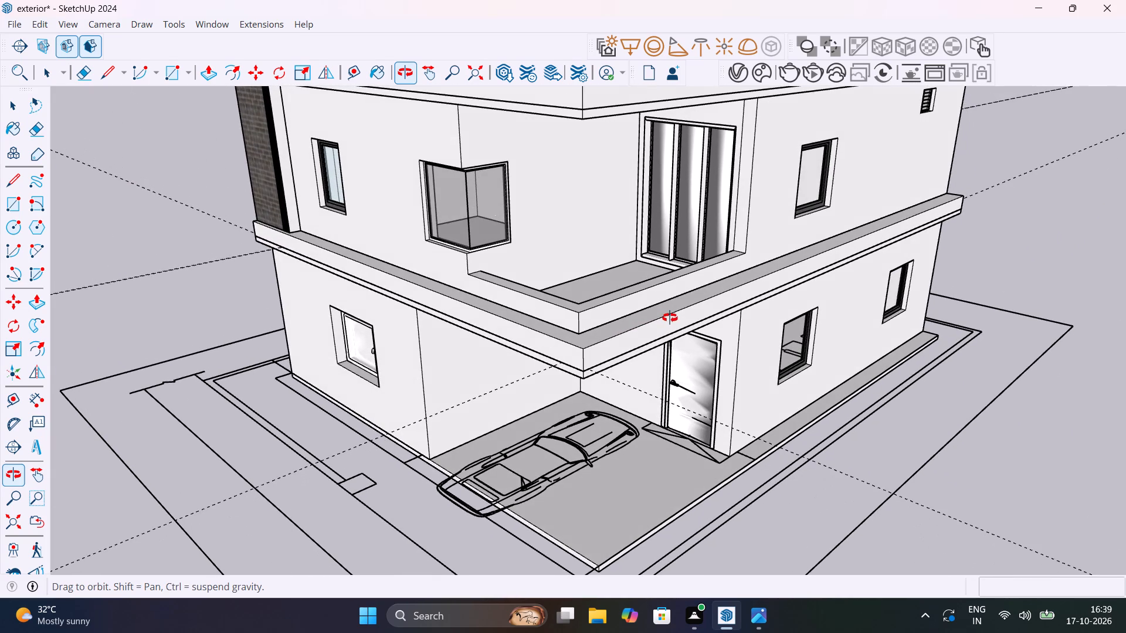
pyautogui.moveTo(670, 318); pyautogui.dragTo(662, 379, button='middle')
pyautogui.scroll(6, 601, 383)
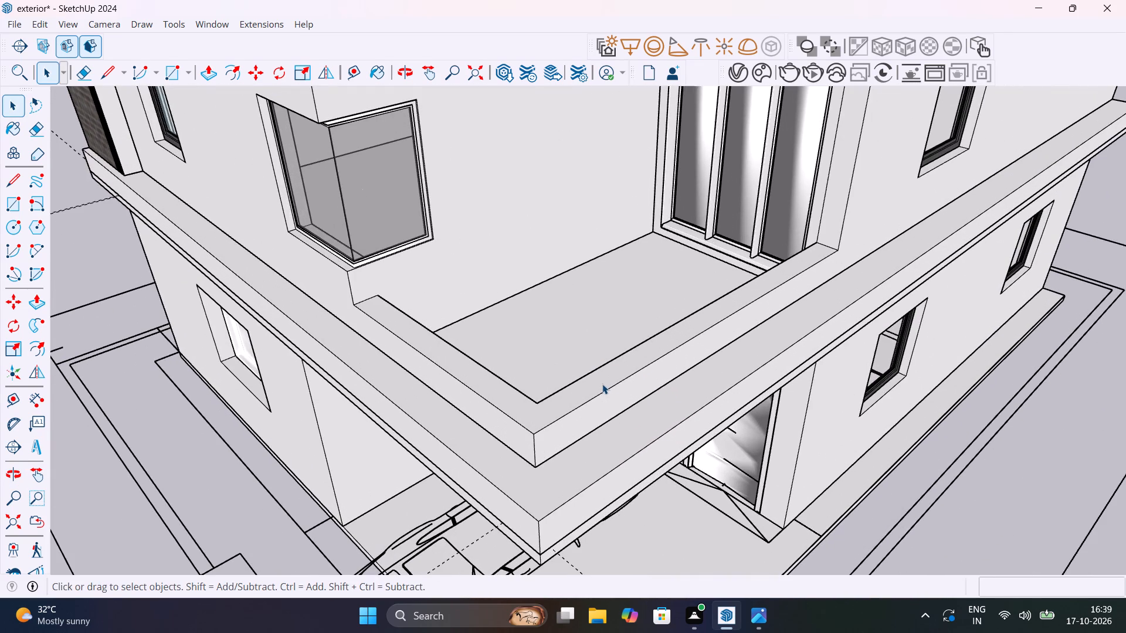
pyautogui.click(602, 384)
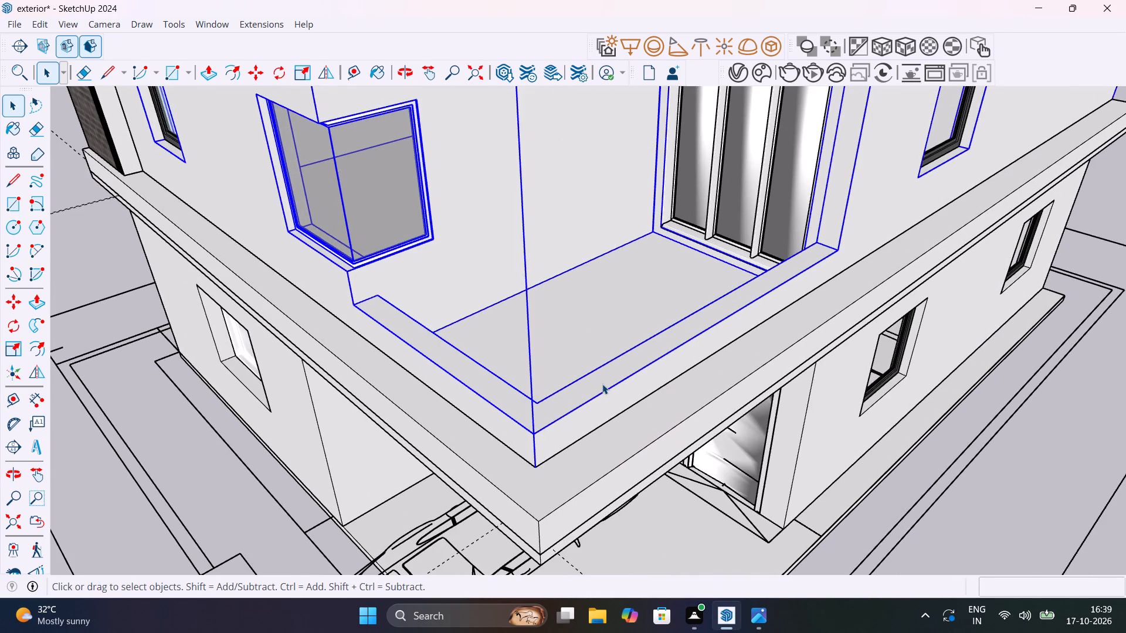
pyautogui.doubleClick(602, 384)
pyautogui.click(602, 384)
pyautogui.click(602, 384)
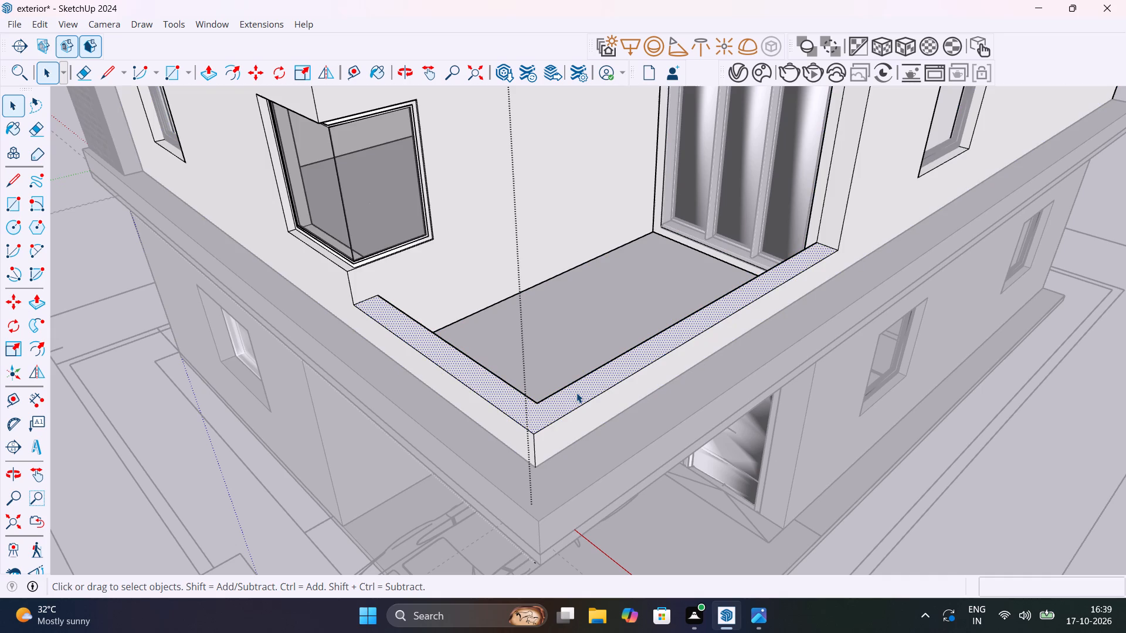
pyautogui.press('p')
pyautogui.click(576, 393)
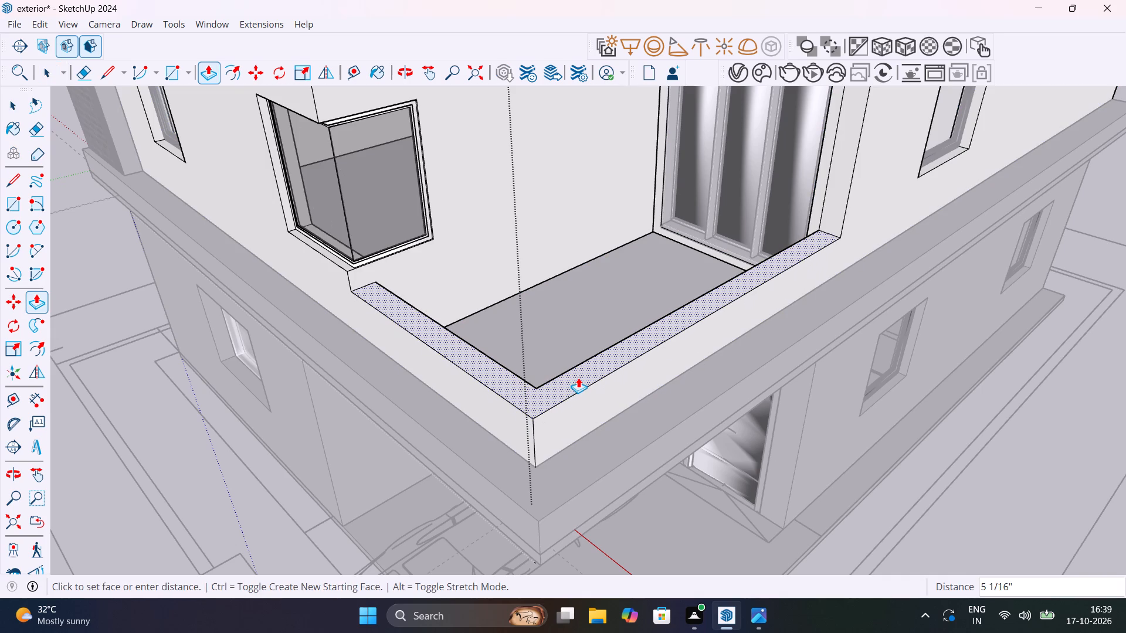
pyautogui.click(578, 377)
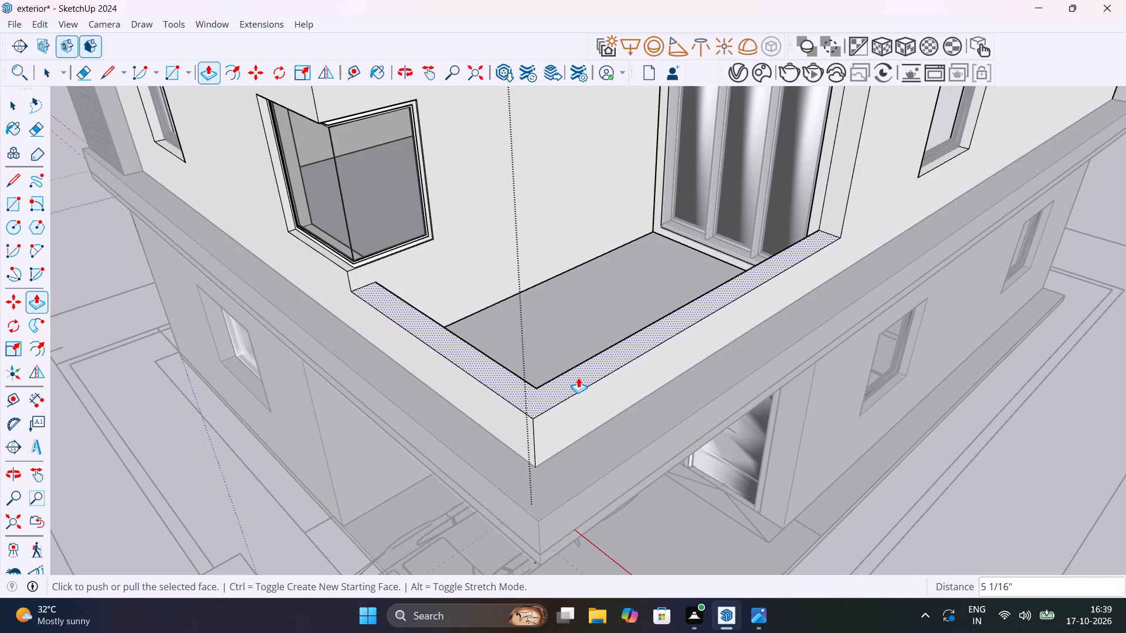
# Extrude a separate 1" layer from the balcony parapet's top face, keeping the original edge, and leave the group.
pyautogui.click(578, 377)
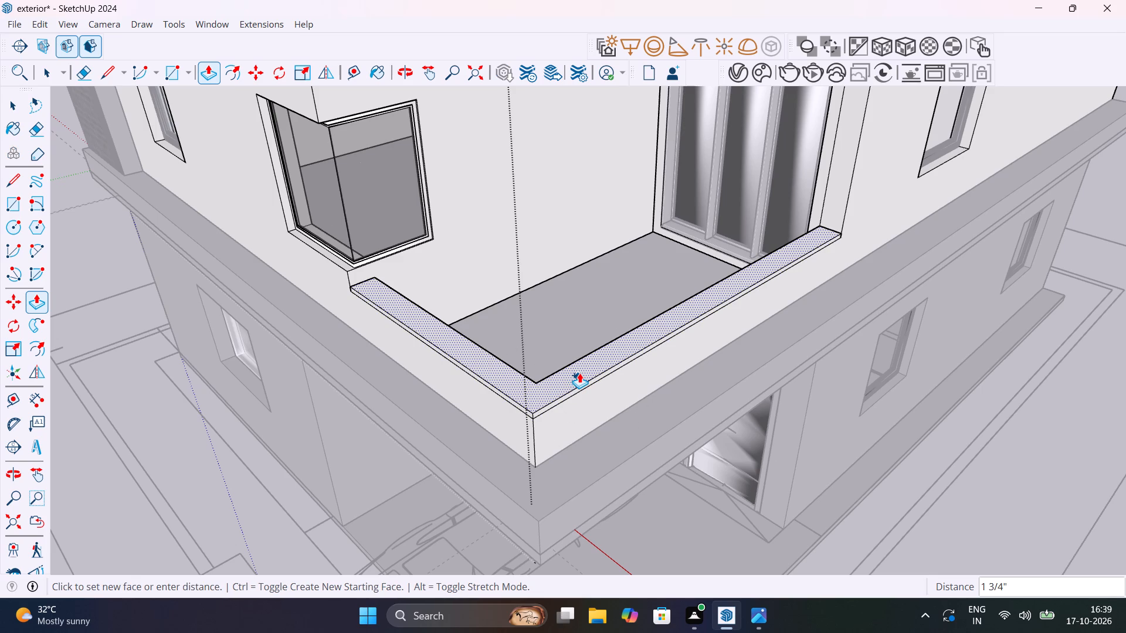
pyautogui.press('2')
pyautogui.hotkey('shift', '"')
pyautogui.press('Return')
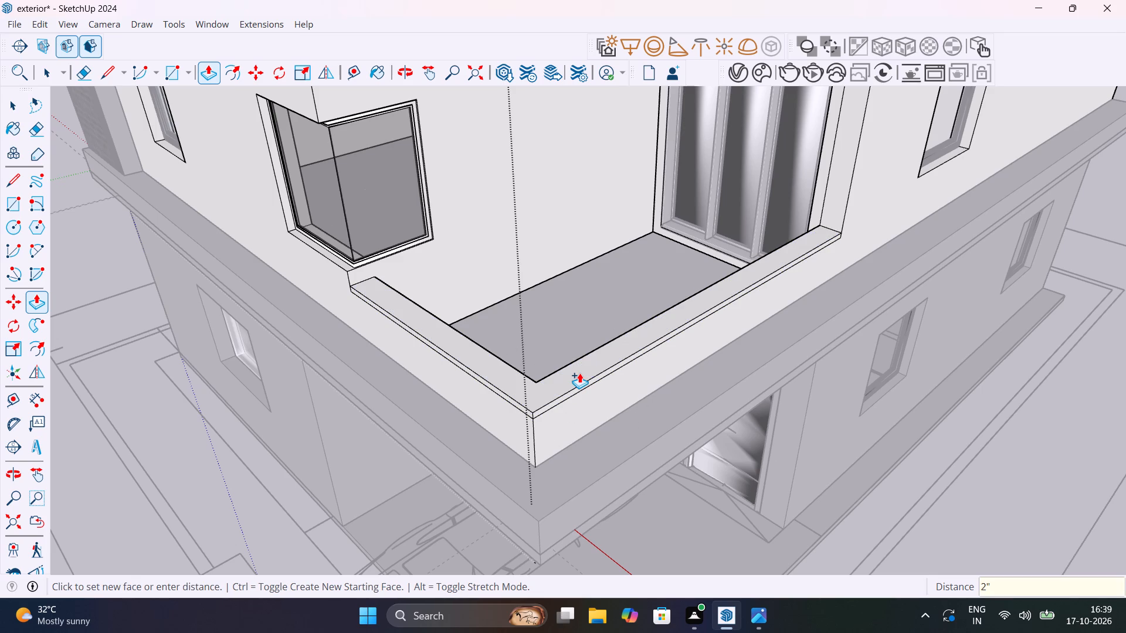
pyautogui.write('1"')
pyautogui.press('Return')
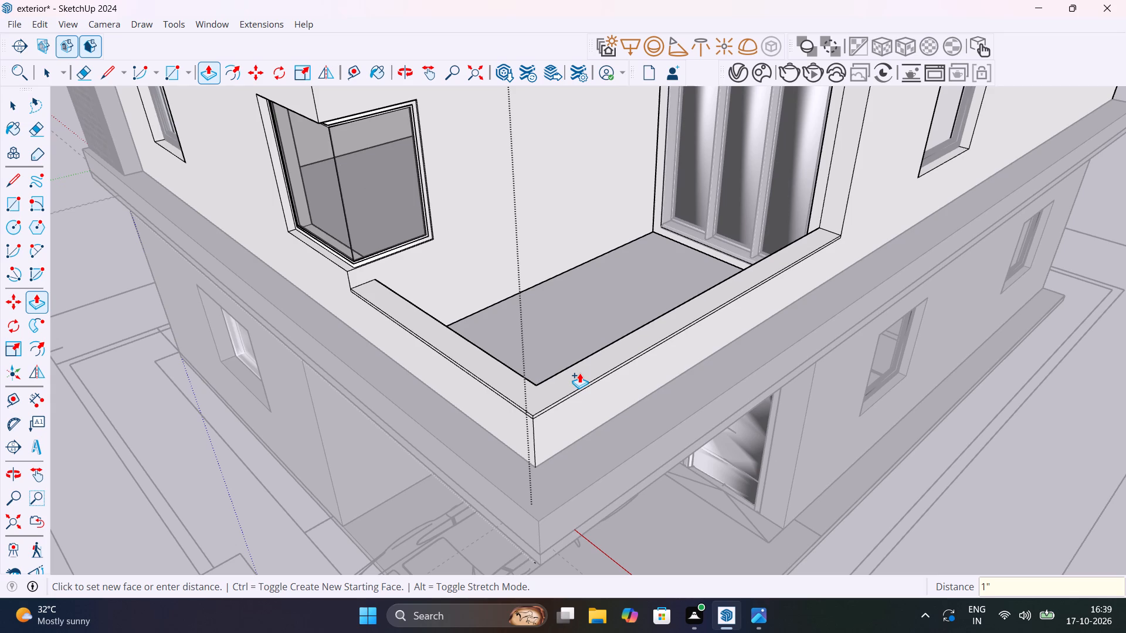
pyautogui.press('space')
pyautogui.scroll(-6, 579, 372)
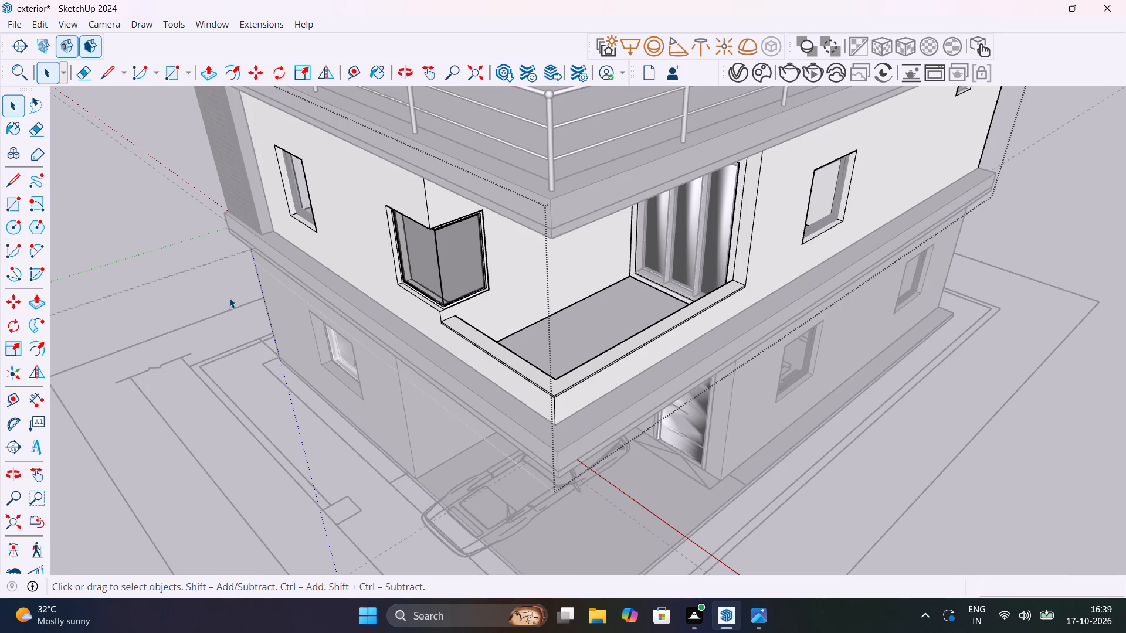
pyautogui.click(202, 284)
# Examine the house's front and side elevations, from the carport and balcony up to the terrace and roof.
pyautogui.moveTo(560, 422); pyautogui.dragTo(676, 351, button='middle')
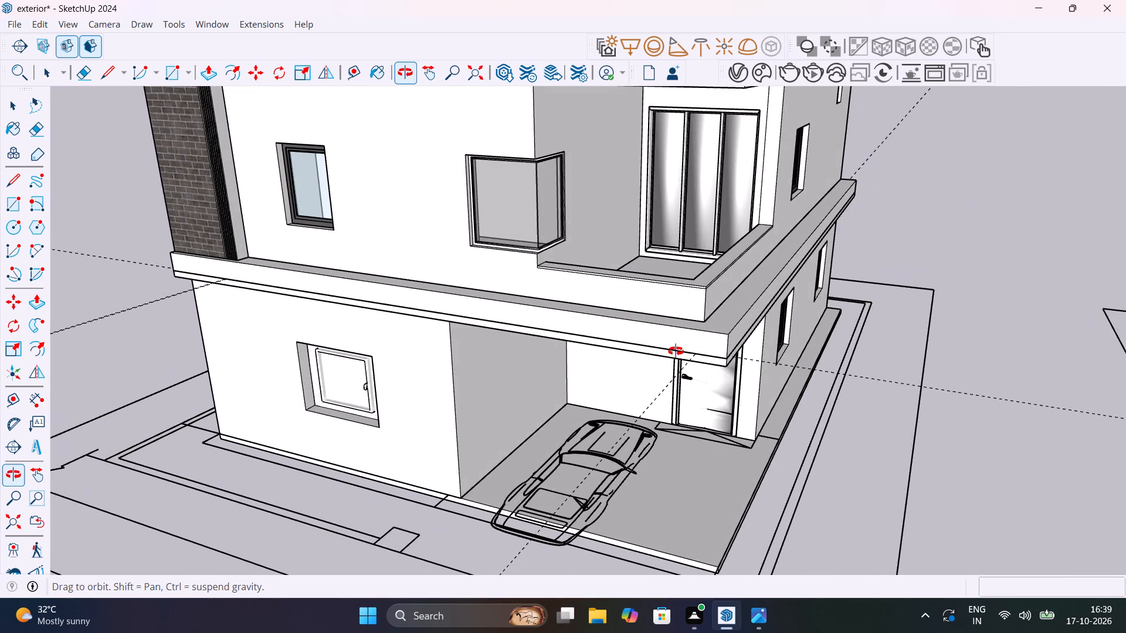
pyautogui.moveTo(676, 351); pyautogui.dragTo(669, 365, button='middle')
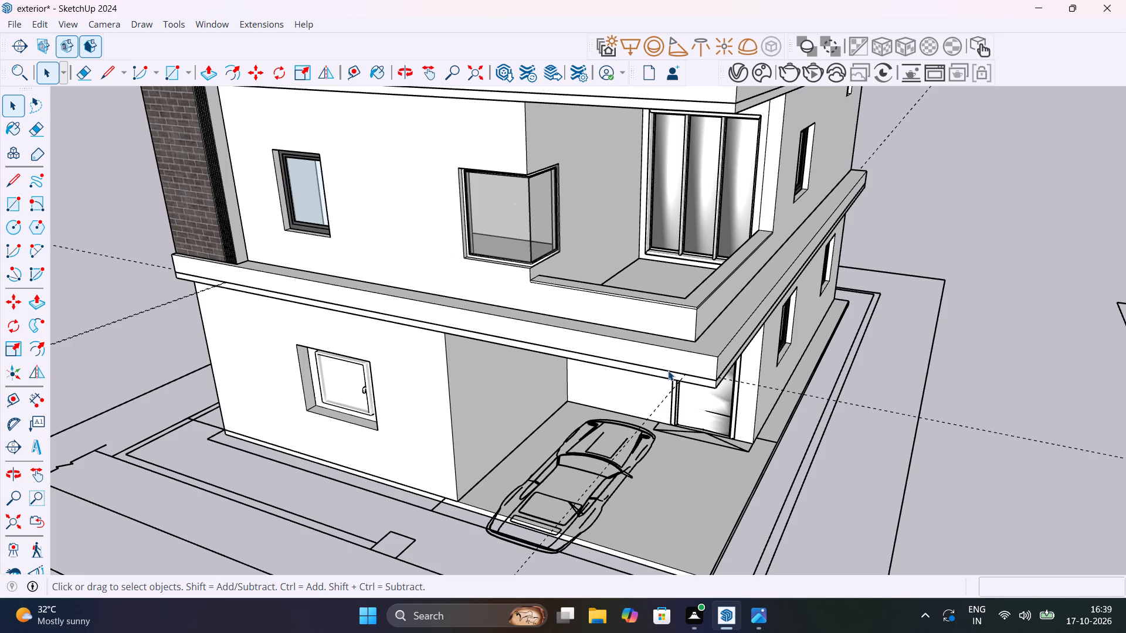
pyautogui.scroll(-5, 668, 370)
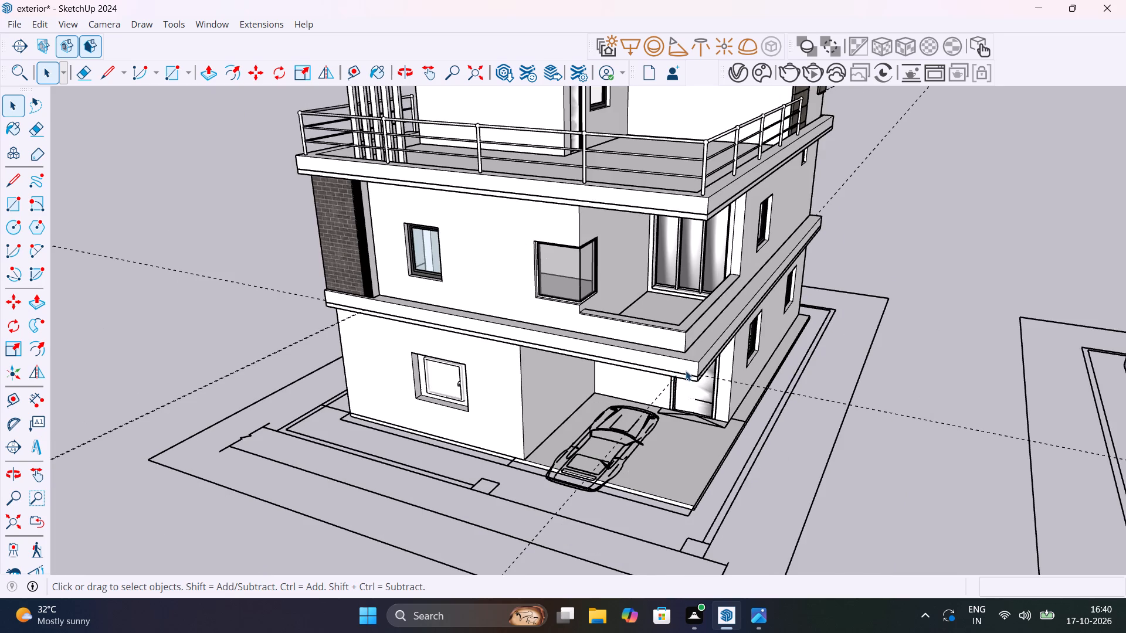
pyautogui.moveTo(686, 370); pyautogui.dragTo(751, 327, button='middle')
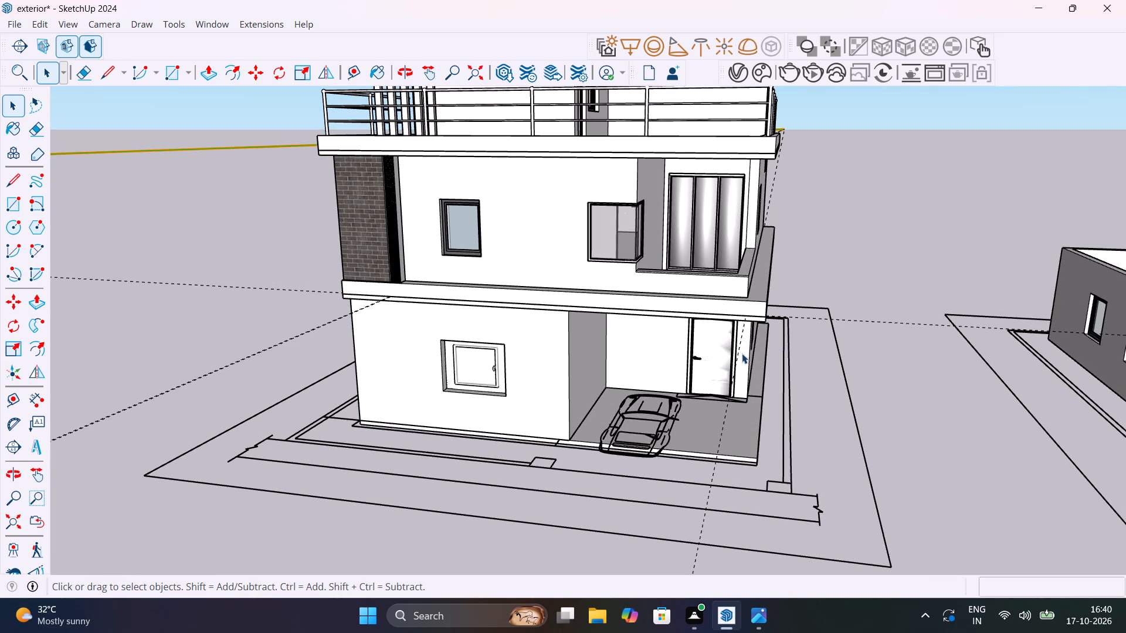
pyautogui.keyDown('shift'); pyautogui.moveTo(742, 360); pyautogui.dragTo(687, 445, button='middle'); pyautogui.keyUp('shift')
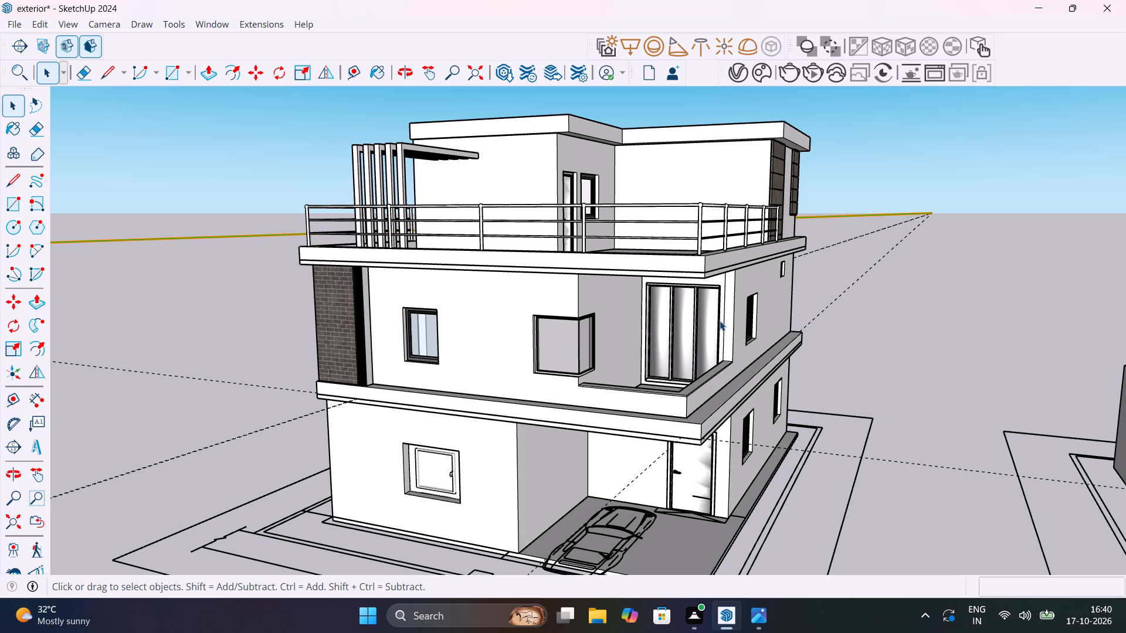
pyautogui.moveTo(717, 284); pyautogui.dragTo(717, 202, button='middle')
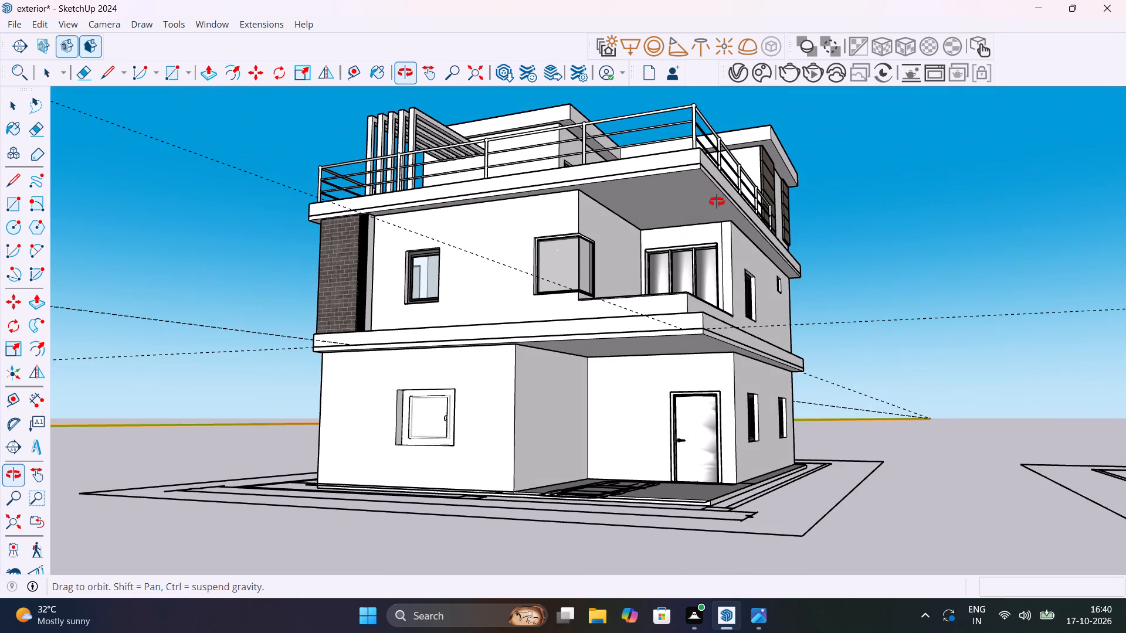
pyautogui.moveTo(717, 202); pyautogui.dragTo(728, 336, button='middle')
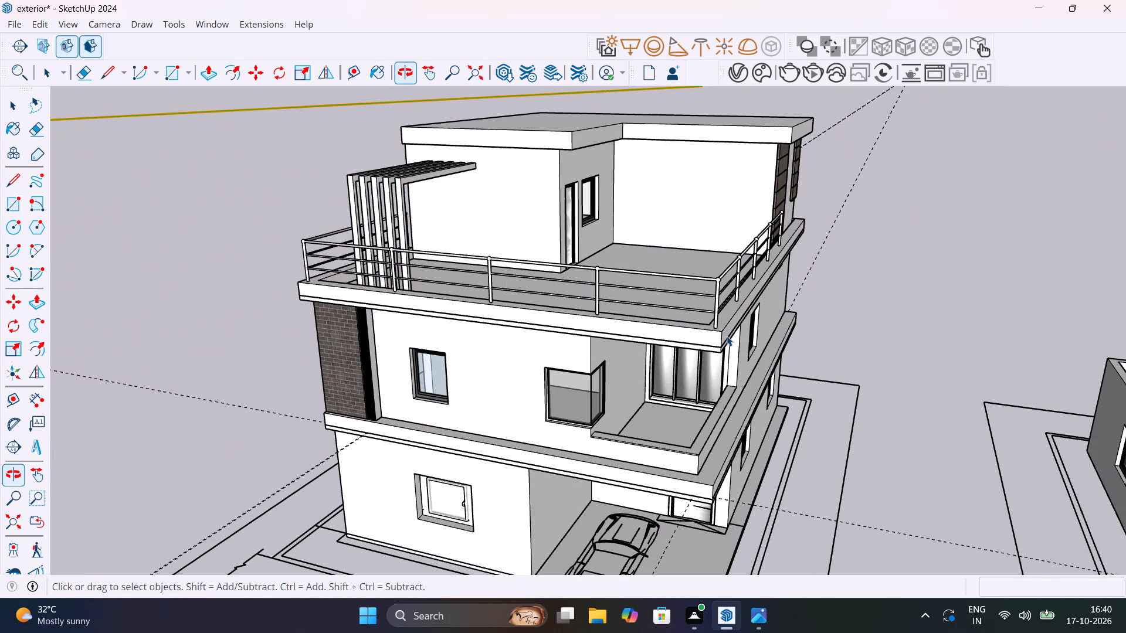
pyautogui.scroll(-3, 722, 257)
pyautogui.moveTo(735, 227); pyautogui.dragTo(732, 247, button='middle')
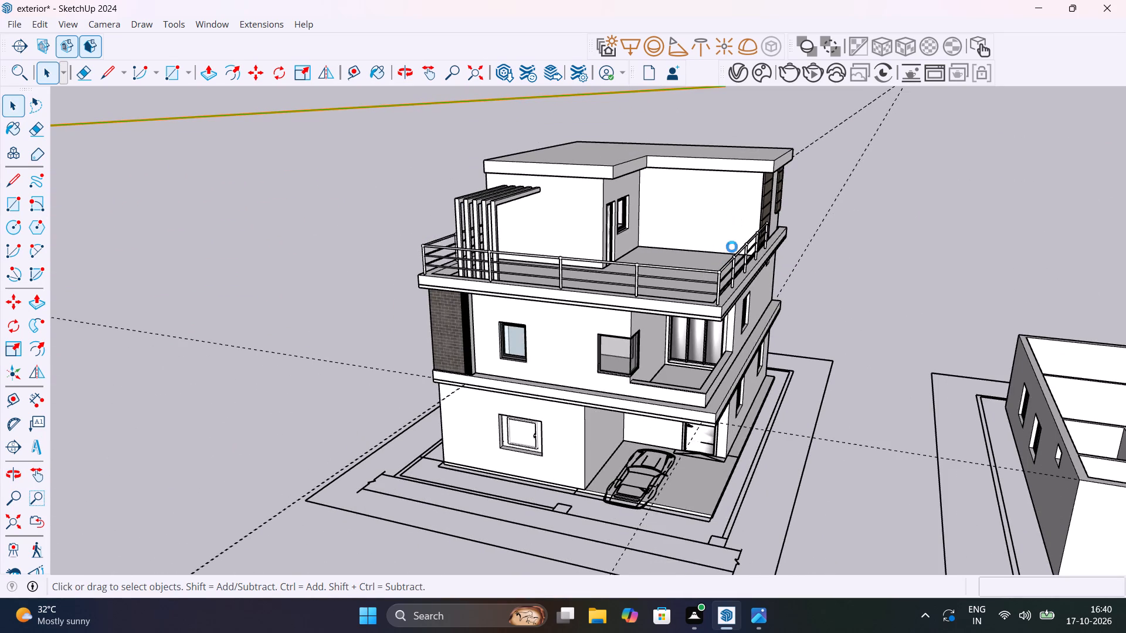
pyautogui.moveTo(732, 247); pyautogui.dragTo(653, 413, button='middle')
pyautogui.scroll(3, 671, 328)
pyautogui.moveTo(698, 311); pyautogui.dragTo(698, 298, button='middle')
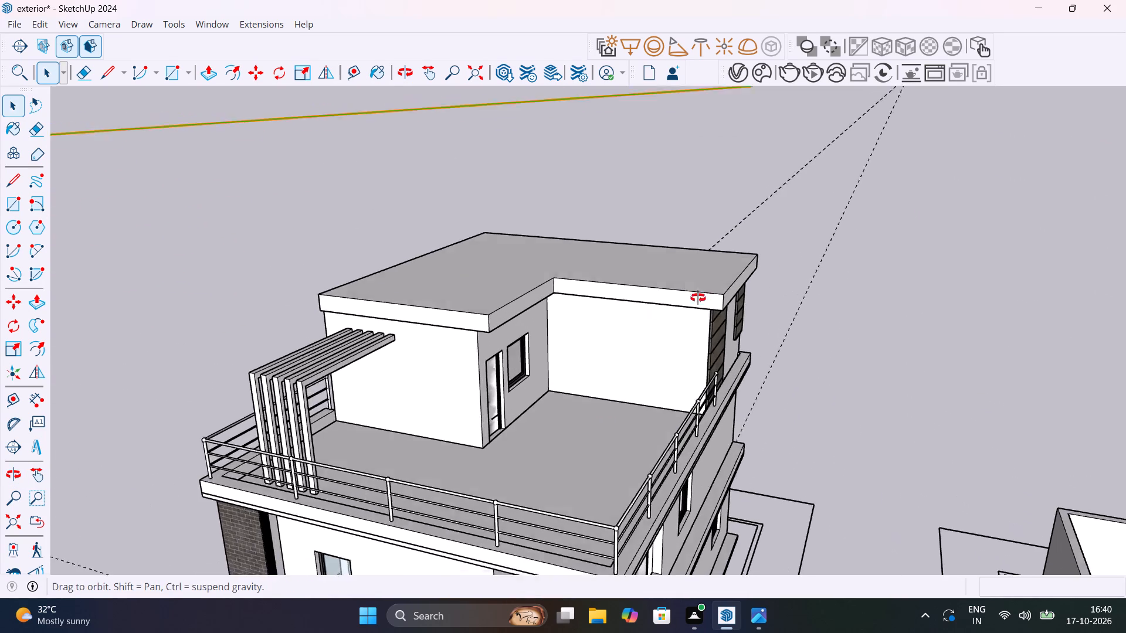
pyautogui.moveTo(698, 298); pyautogui.dragTo(679, 155, button='middle')
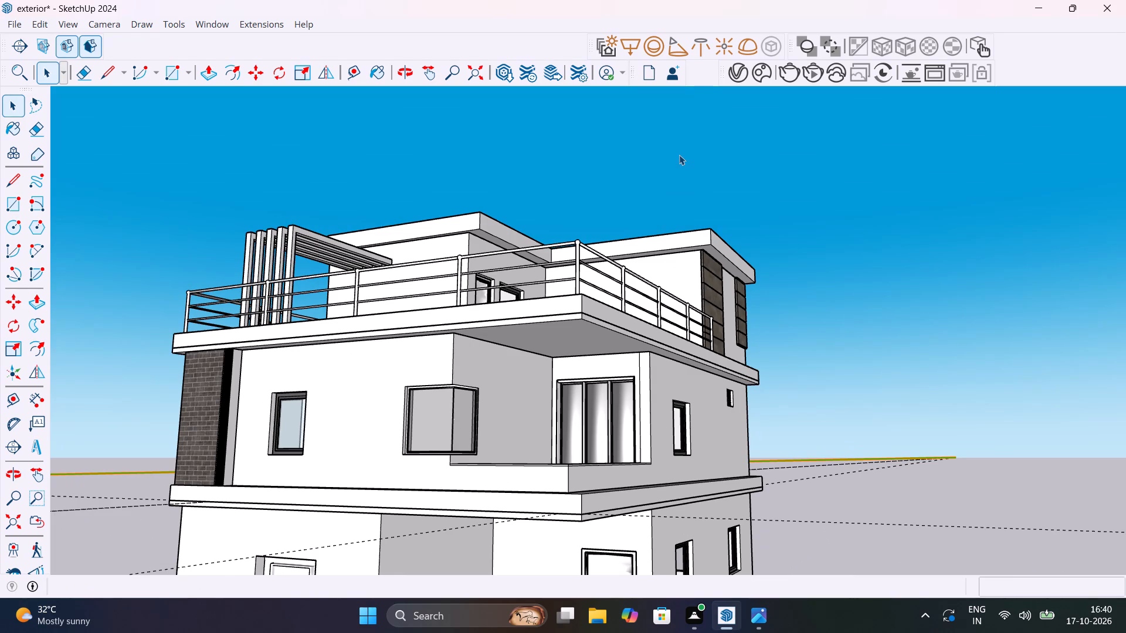
# Draw a rectangle about 3' 8 1/2" wide and 10' high on the white terrace wall, from the stone-clad corner's top to the floor.
pyautogui.moveTo(692, 295); pyautogui.dragTo(693, 299, button='middle')
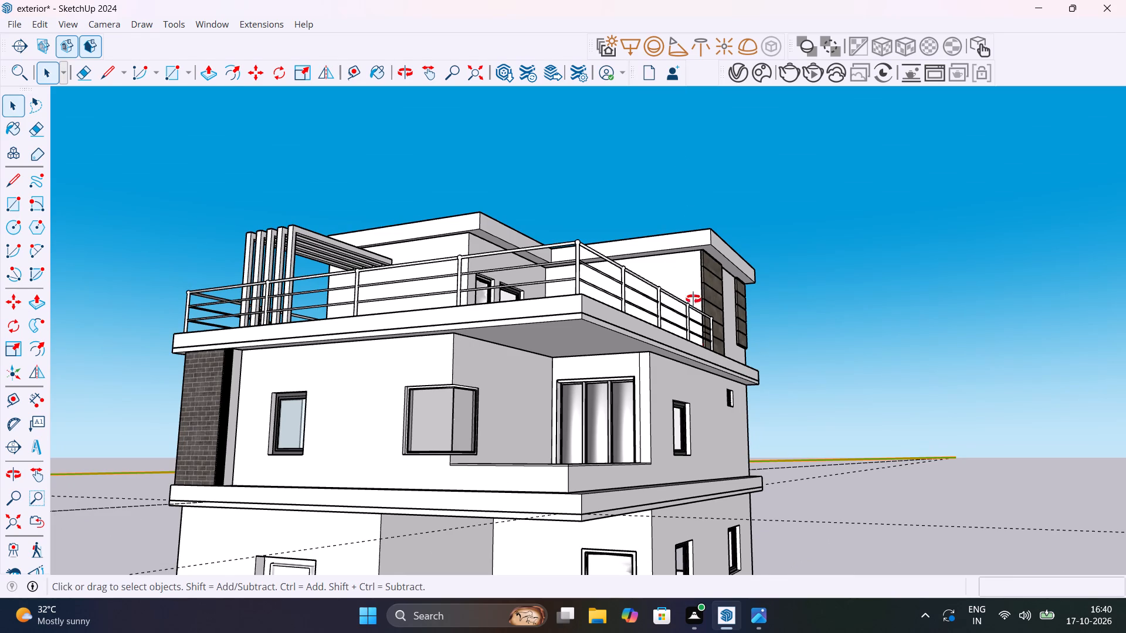
pyautogui.moveTo(693, 299); pyautogui.dragTo(789, 467, button='middle')
pyautogui.scroll(5, 666, 243)
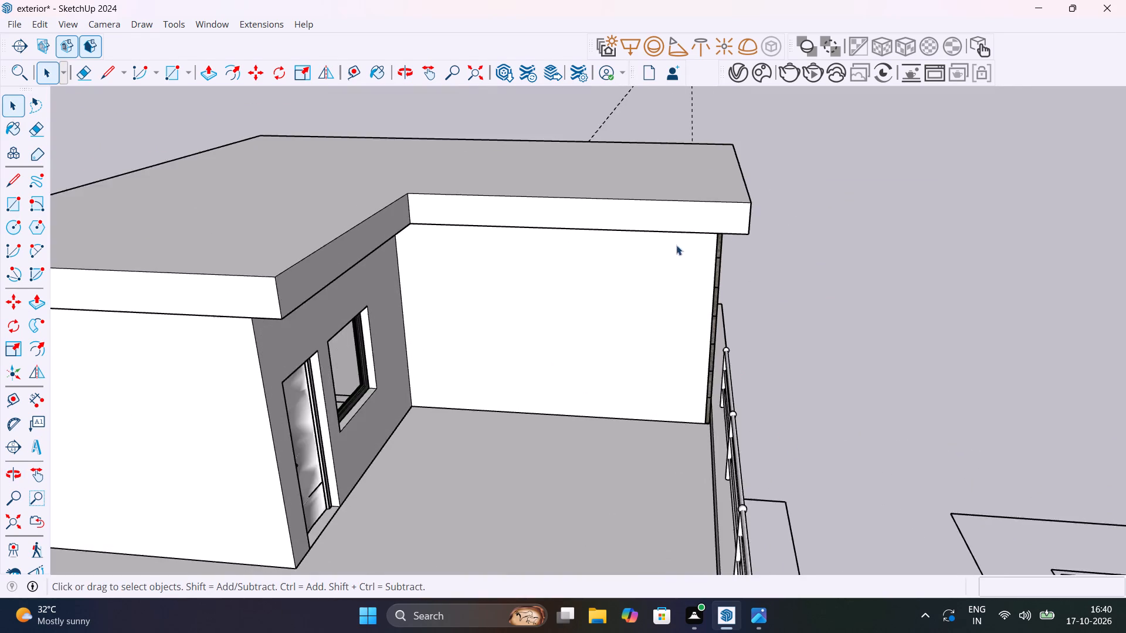
pyautogui.scroll(3, 676, 245)
pyautogui.keyDown('shift'); pyautogui.moveTo(720, 280); pyautogui.dragTo(714, 355, button='middle'); pyautogui.keyUp('shift')
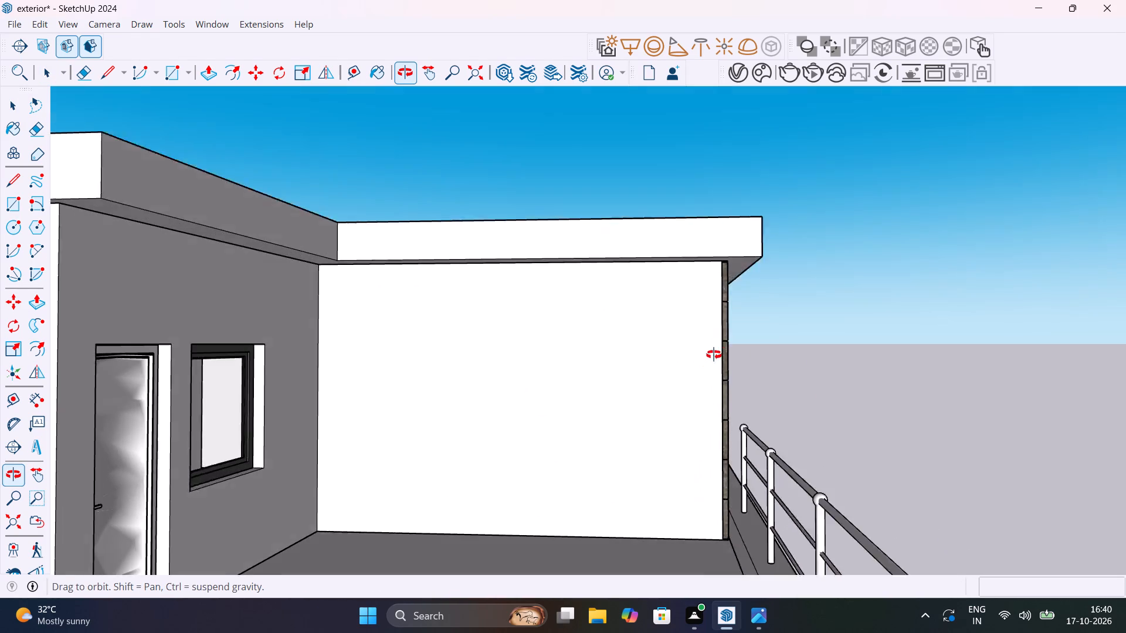
pyautogui.keyDown('shift'); pyautogui.moveTo(714, 355); pyautogui.dragTo(714, 350, button='middle'); pyautogui.keyUp('shift')
pyautogui.scroll(5, 728, 256)
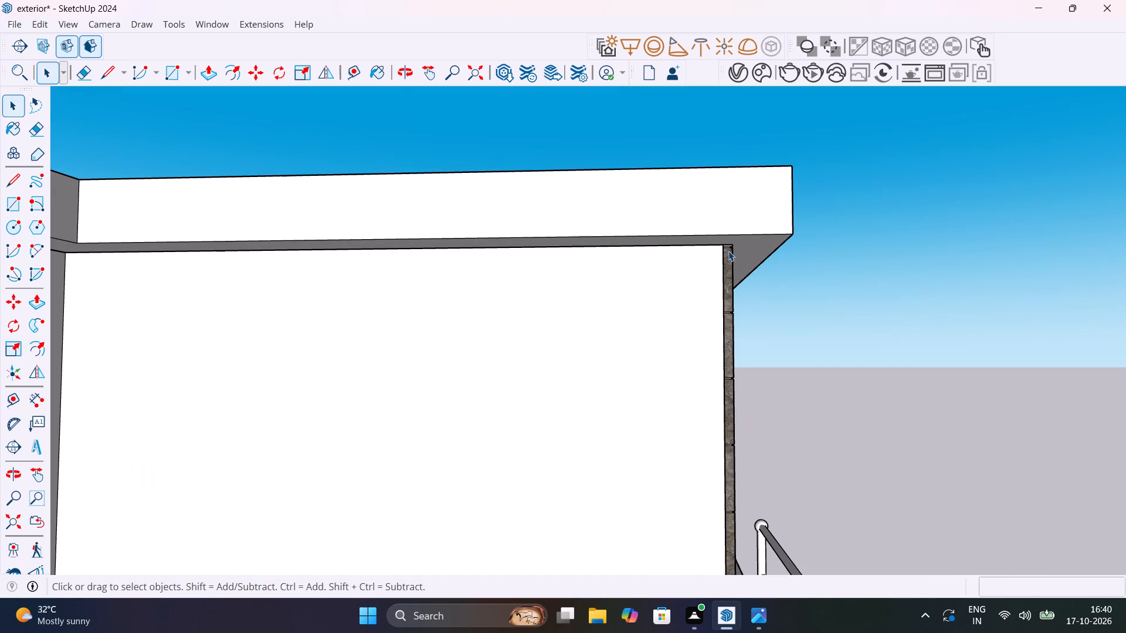
pyautogui.press('r')
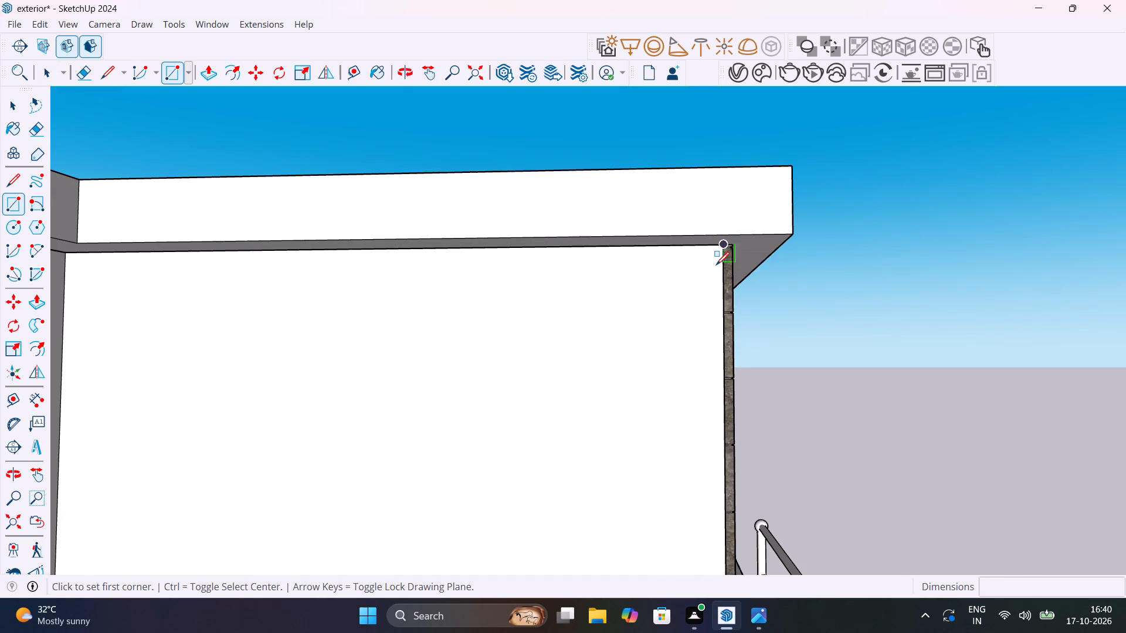
pyautogui.scroll(12, 716, 264)
pyautogui.click(740, 199)
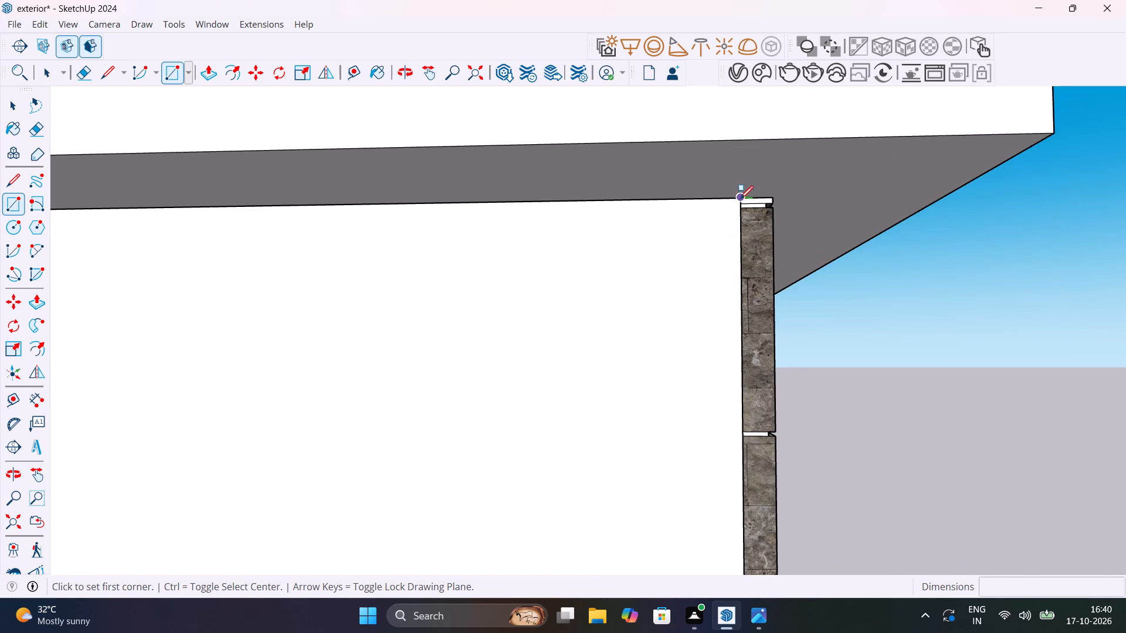
pyautogui.scroll(-6, 699, 216)
pyautogui.moveTo(687, 256); pyautogui.dragTo(550, 229, button='middle')
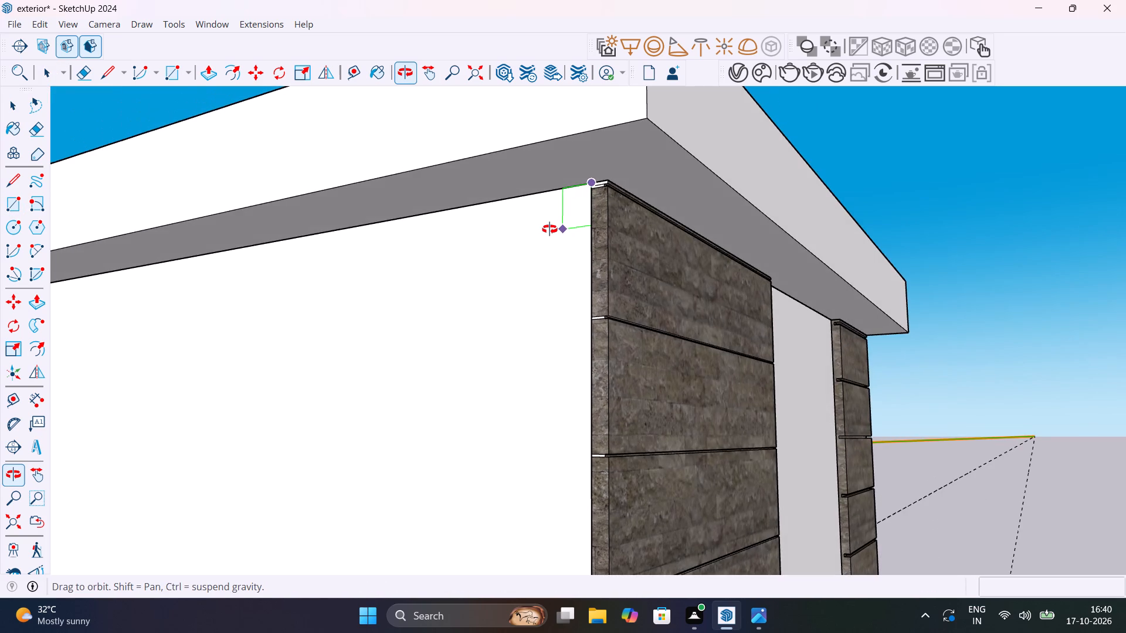
pyautogui.moveTo(550, 229); pyautogui.dragTo(647, 229, button='middle')
pyautogui.scroll(1, 647, 230)
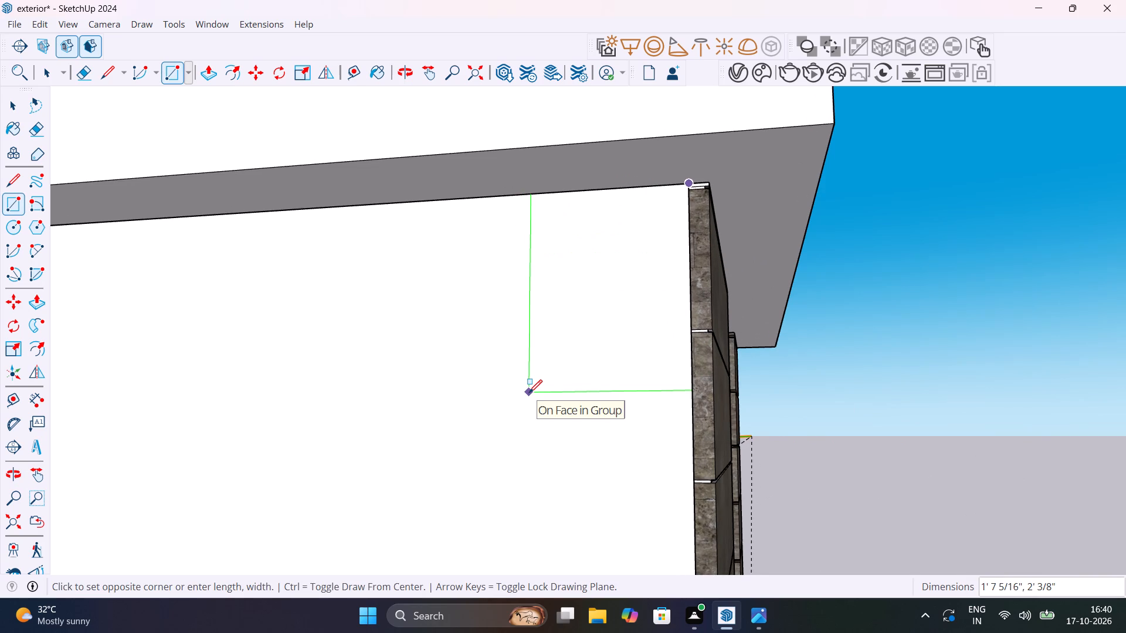
pyautogui.scroll(-14, 529, 393)
pyautogui.moveTo(527, 475); pyautogui.dragTo(704, 399, button='middle')
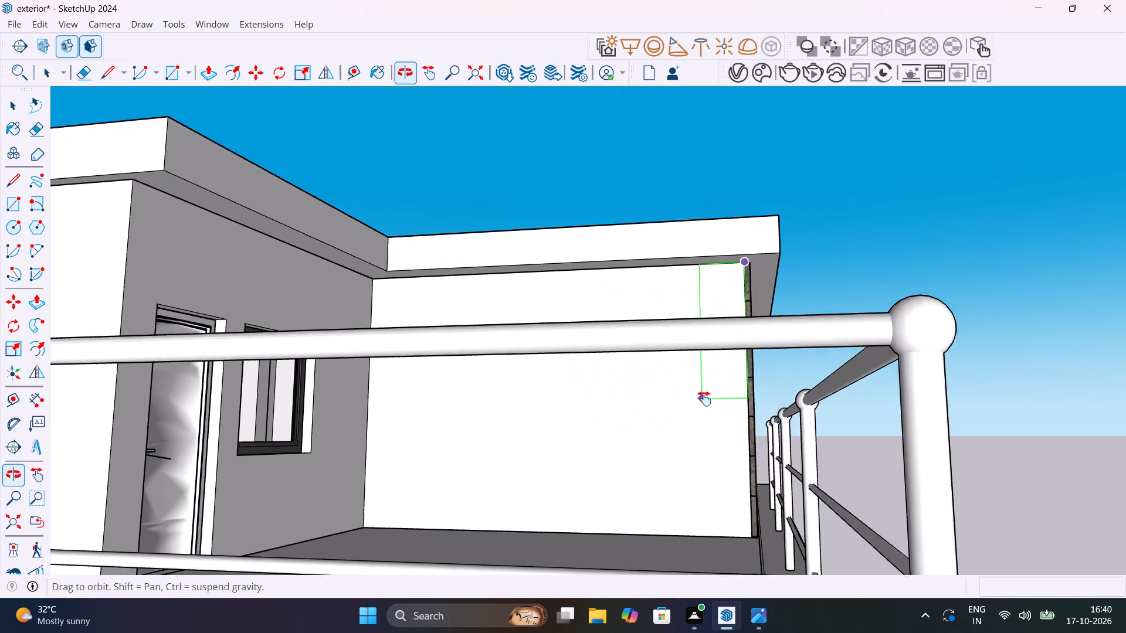
pyautogui.moveTo(704, 399); pyautogui.dragTo(735, 419, button='middle')
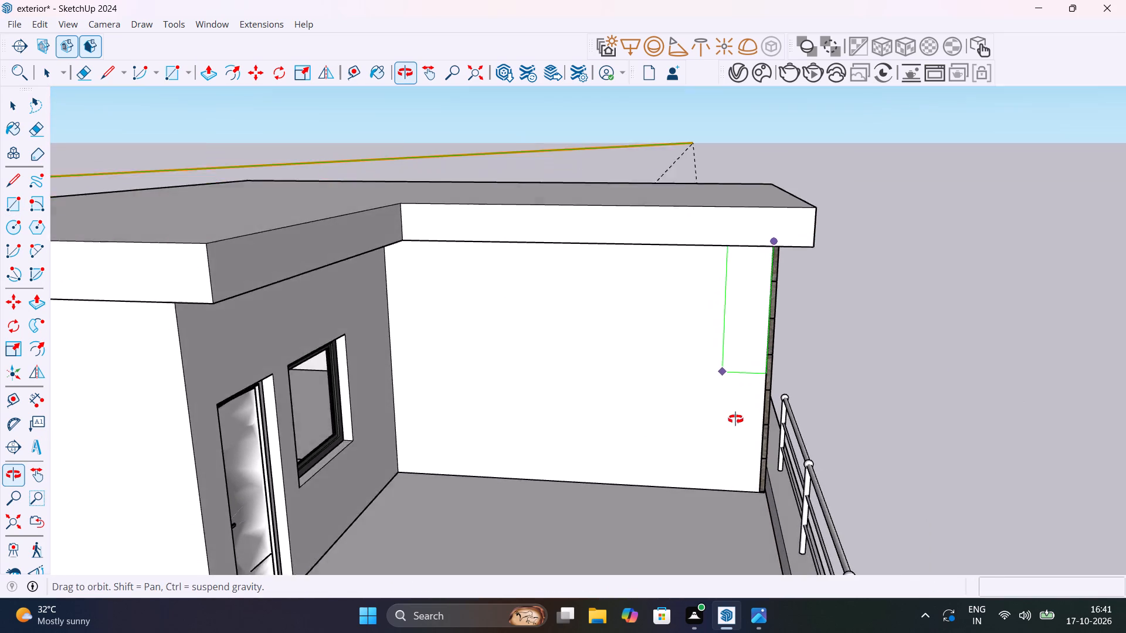
pyautogui.moveTo(735, 419); pyautogui.dragTo(738, 423, button='middle')
pyautogui.scroll(1, 734, 431)
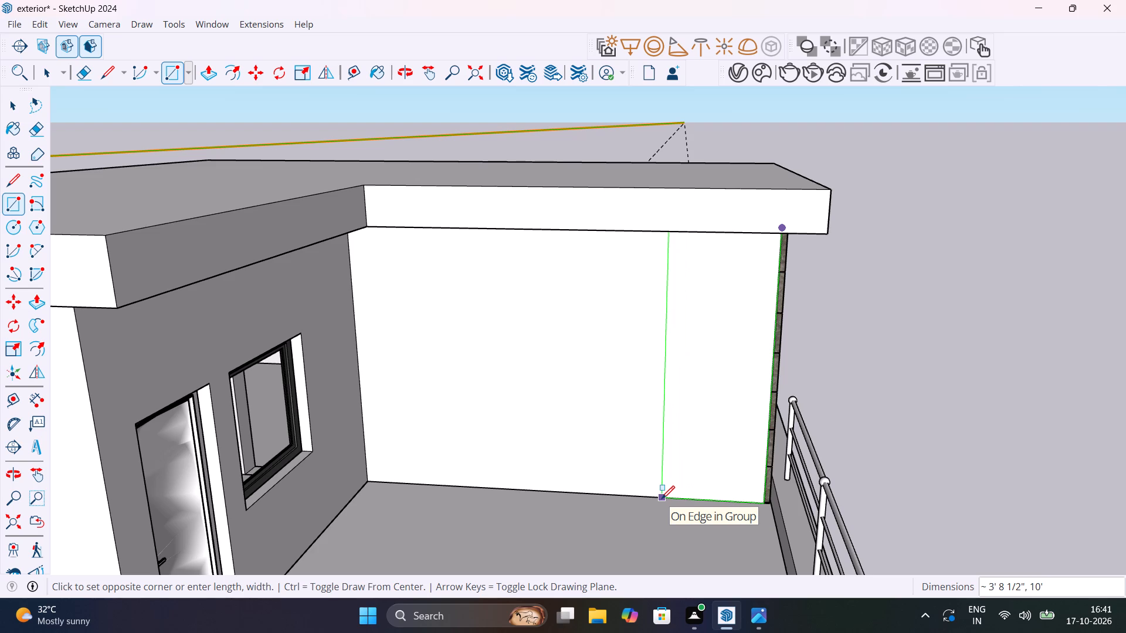
pyautogui.click(662, 499)
# Extrude the new rectangle 1" out from the terrace wall.
pyautogui.press('p')
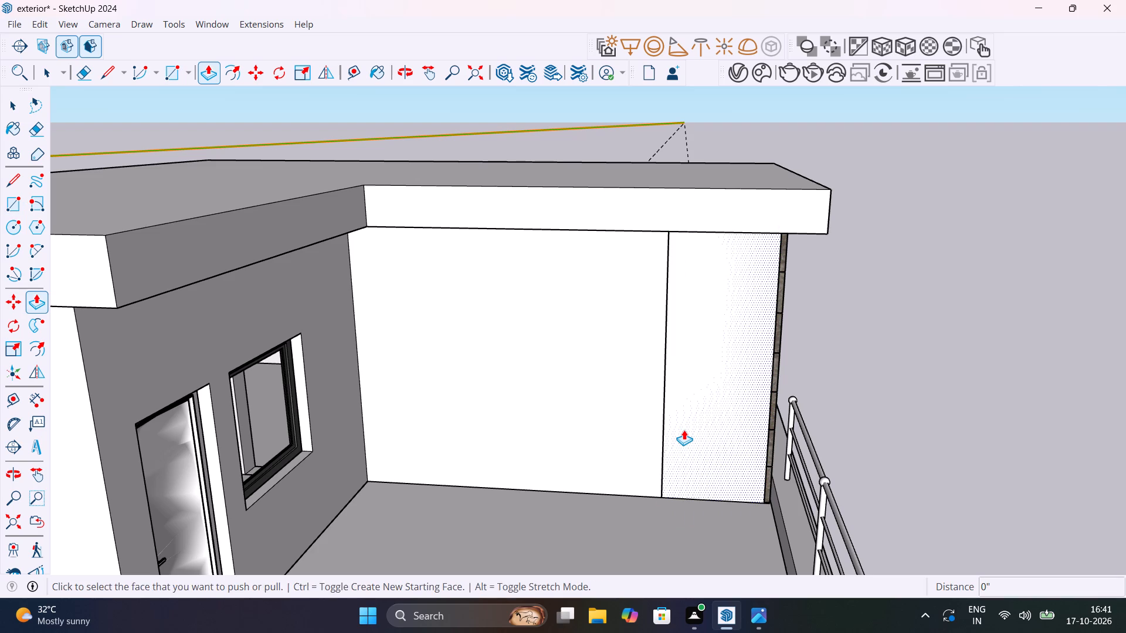
pyautogui.click(684, 430)
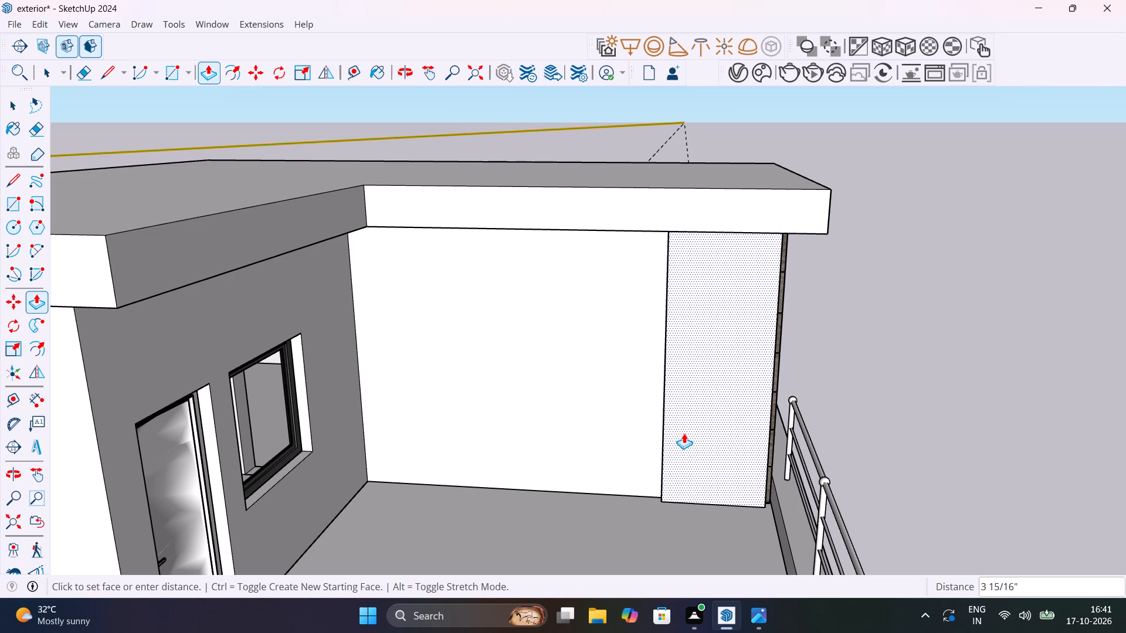
pyautogui.write('1"')
pyautogui.press('Return')
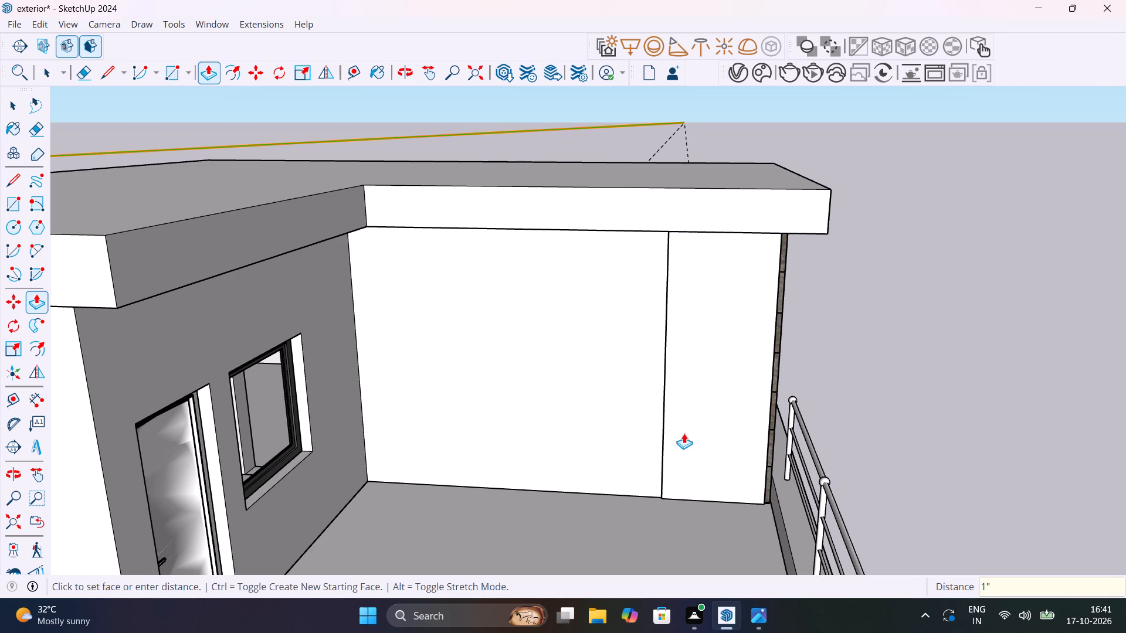
pyautogui.press('space')
# Select all the connected geometry of the thin panel beside the stone cladding and make it a group.
pyautogui.keyDown('shift'); pyautogui.moveTo(698, 433); pyautogui.dragTo(667, 526, button='middle'); pyautogui.keyUp('shift')
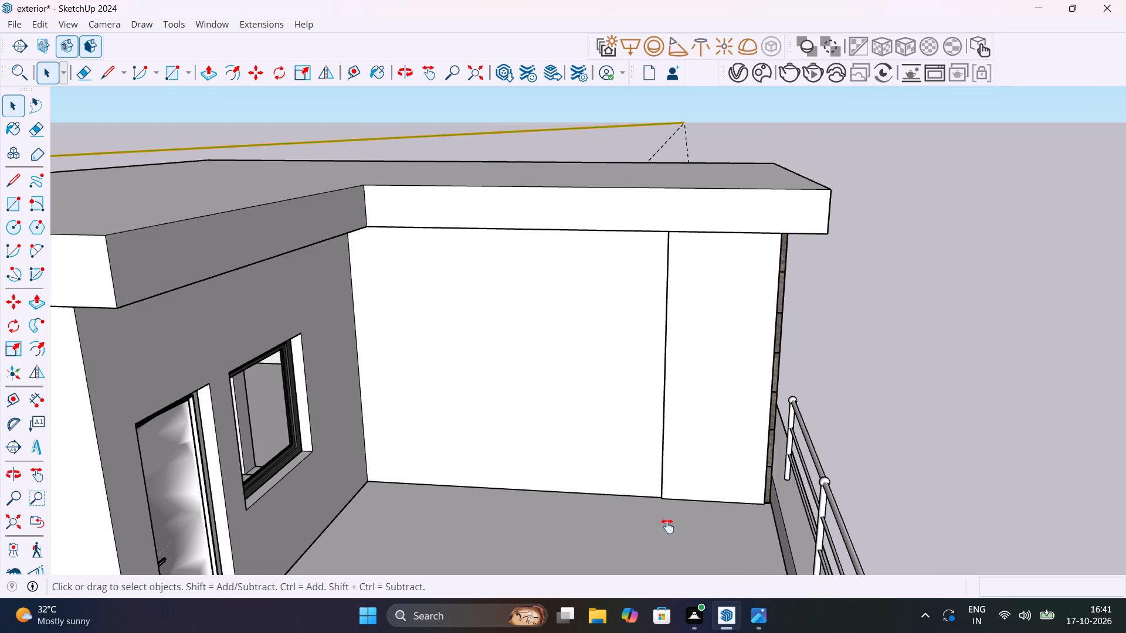
pyautogui.keyDown('shift'); pyautogui.moveTo(667, 526); pyautogui.dragTo(792, 502, button='middle'); pyautogui.keyUp('shift')
pyautogui.scroll(10, 739, 330)
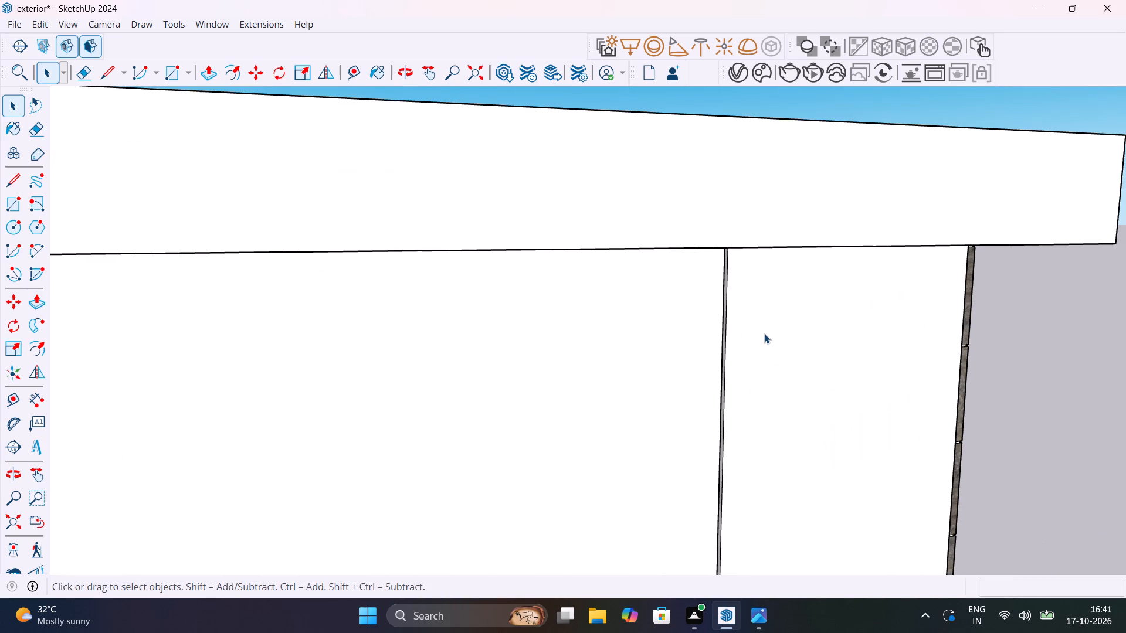
pyautogui.doubleClick(764, 333)
pyautogui.click(764, 333)
pyautogui.rightClick(764, 333)
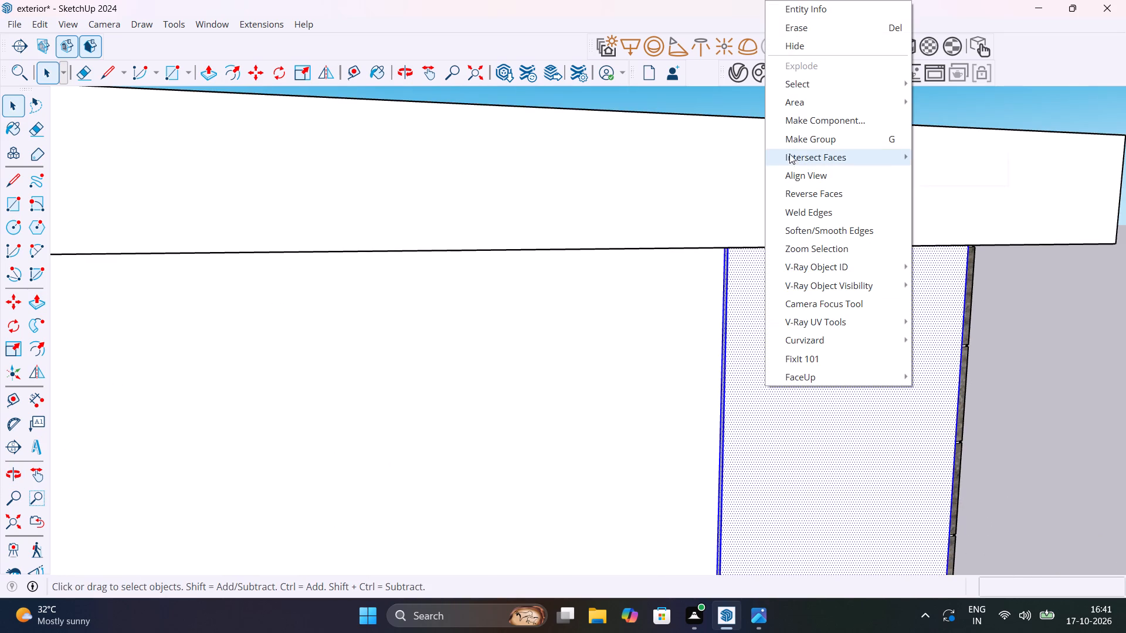
pyautogui.click(815, 145)
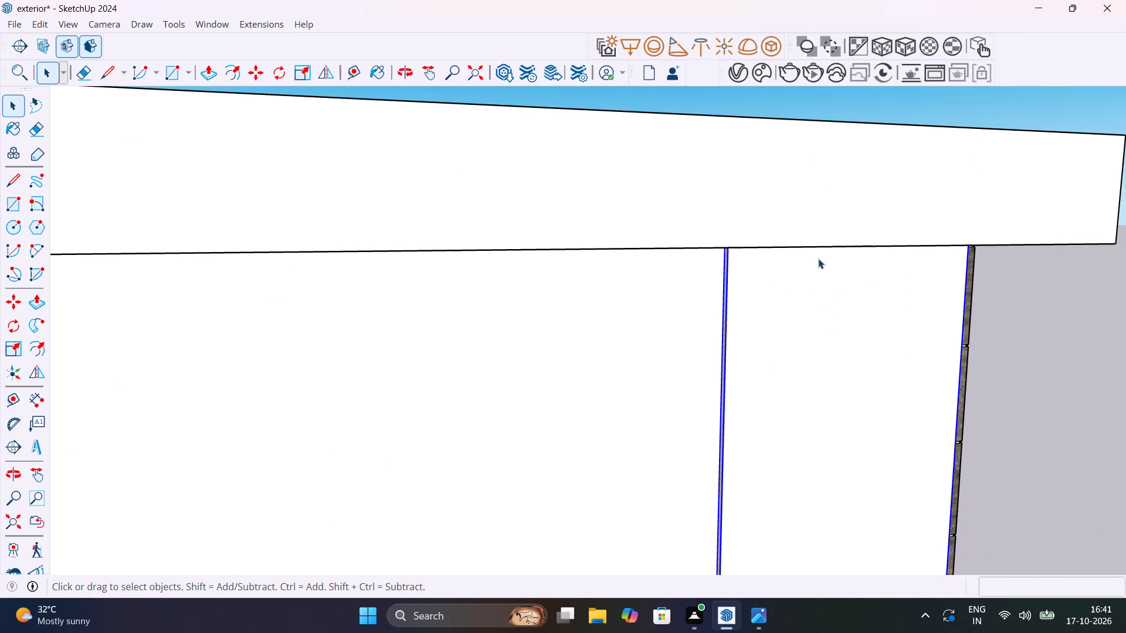
# Inside the panel group, copy the front face's top edge 10' straight down to its bottom corner at the floor.
pyautogui.moveTo(759, 315); pyautogui.dragTo(599, 244, button='middle')
pyautogui.click(603, 236)
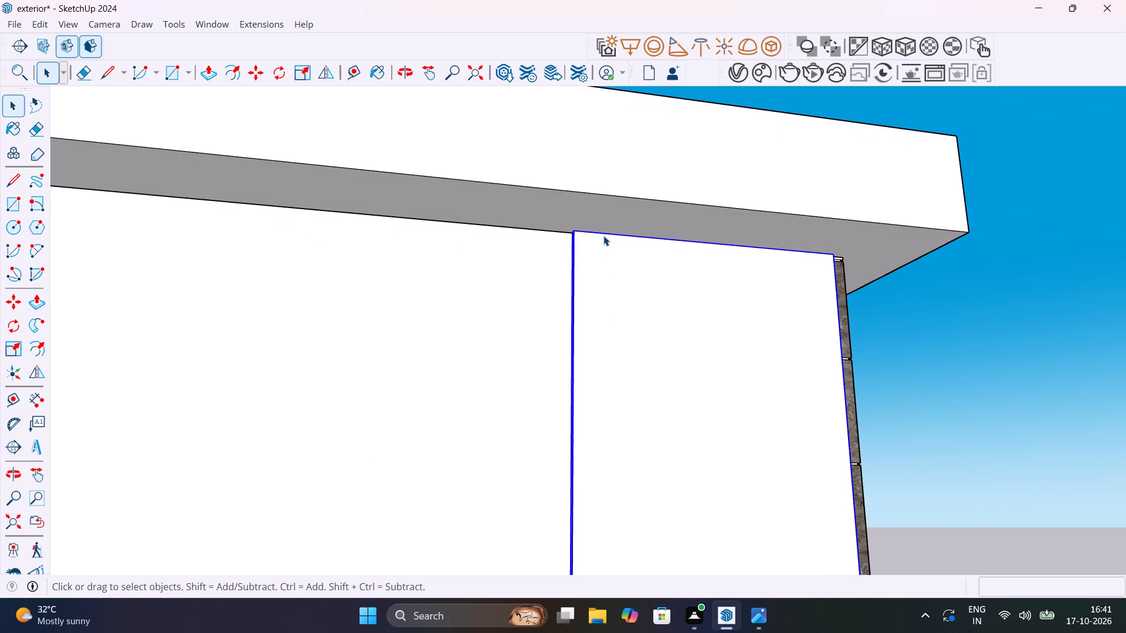
pyautogui.tripleClick(606, 236)
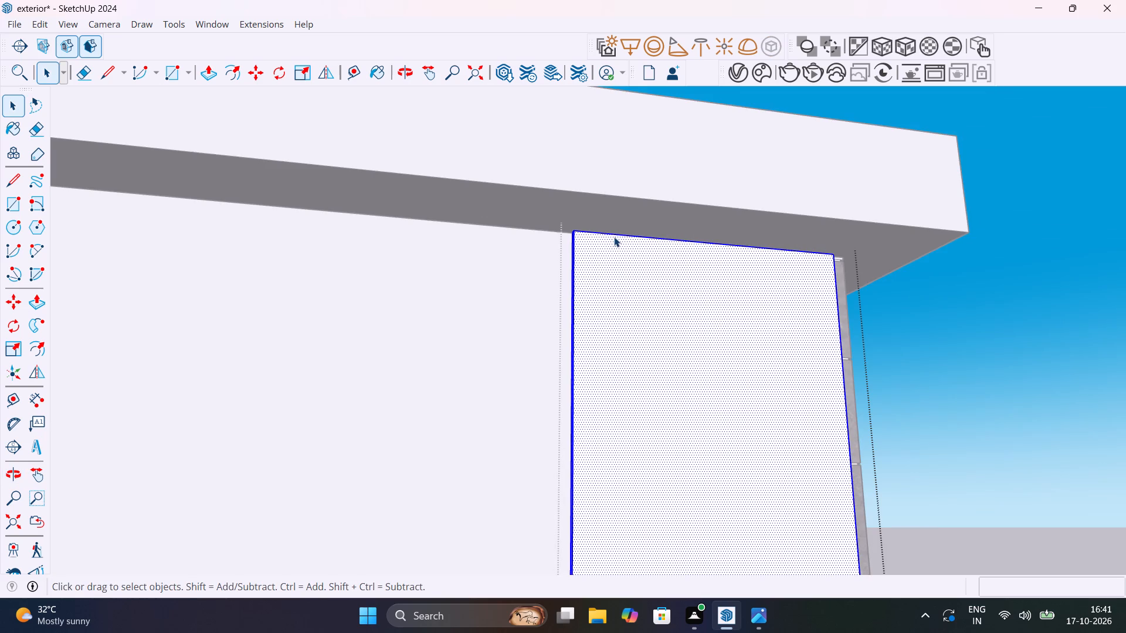
pyautogui.click(616, 234)
pyautogui.press('m')
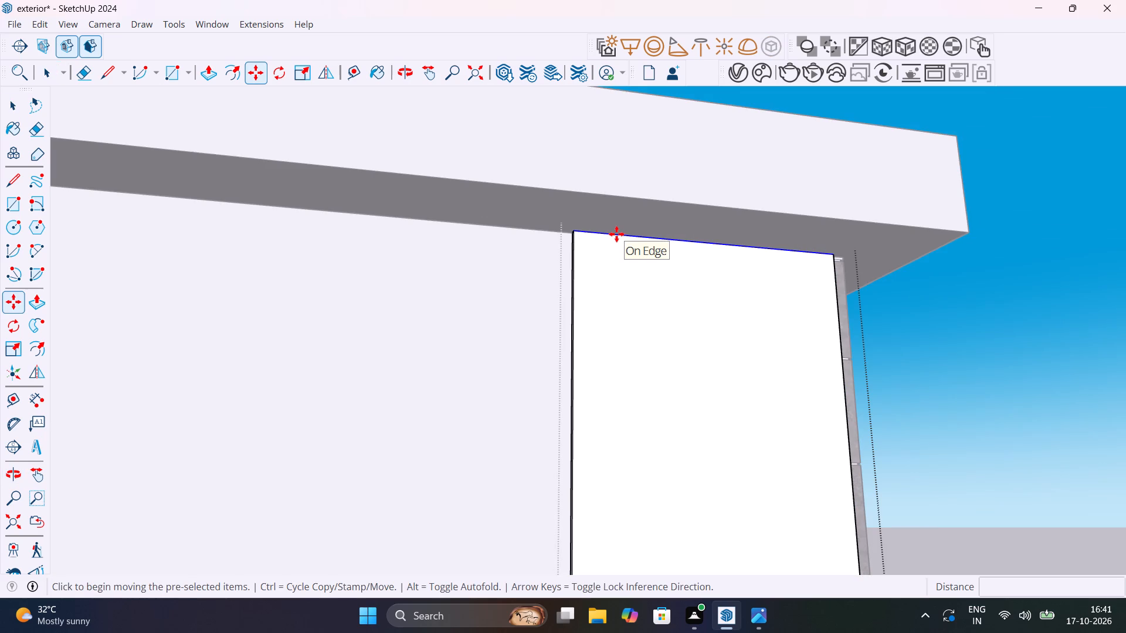
pyautogui.click(577, 236)
pyautogui.scroll(-3, 578, 324)
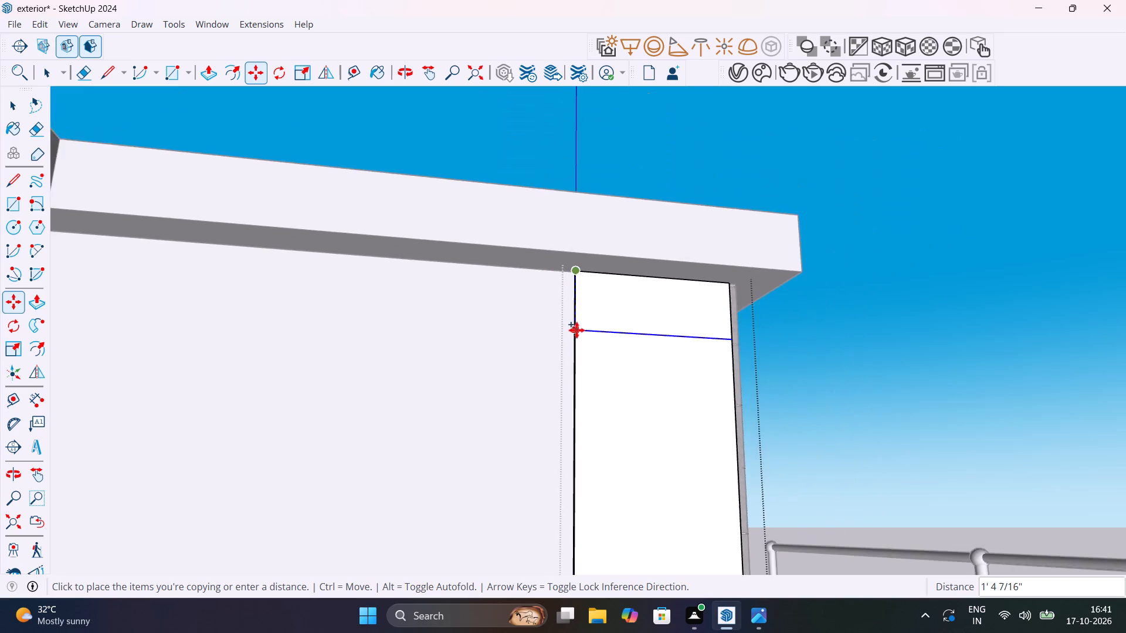
pyautogui.scroll(-12, 576, 330)
pyautogui.moveTo(588, 429); pyautogui.dragTo(608, 527, button='middle')
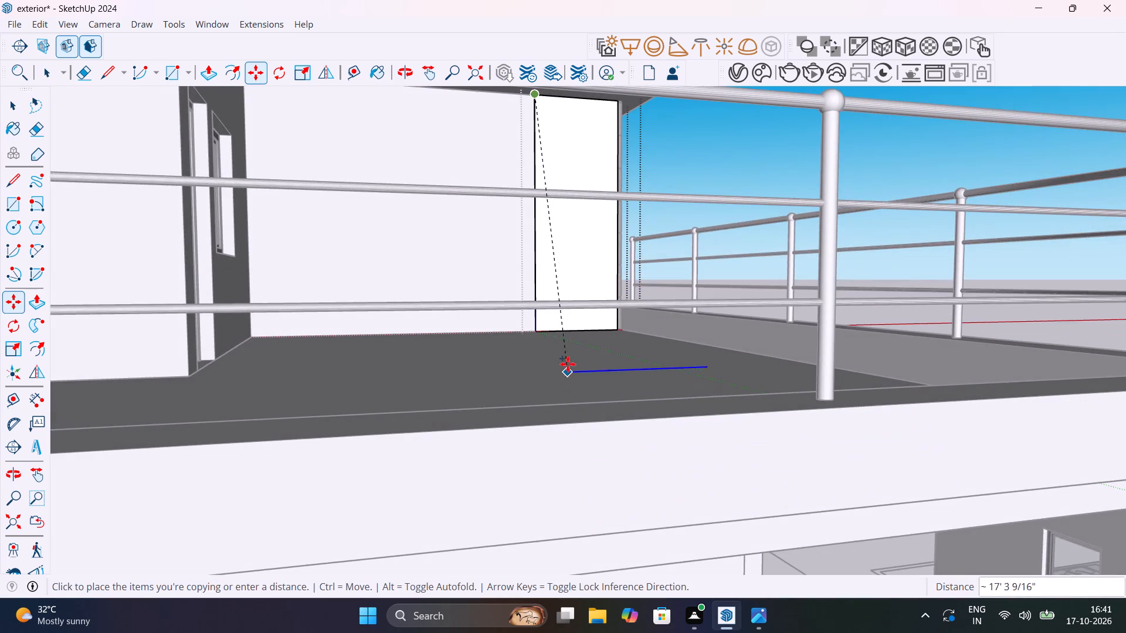
pyautogui.scroll(15, 558, 335)
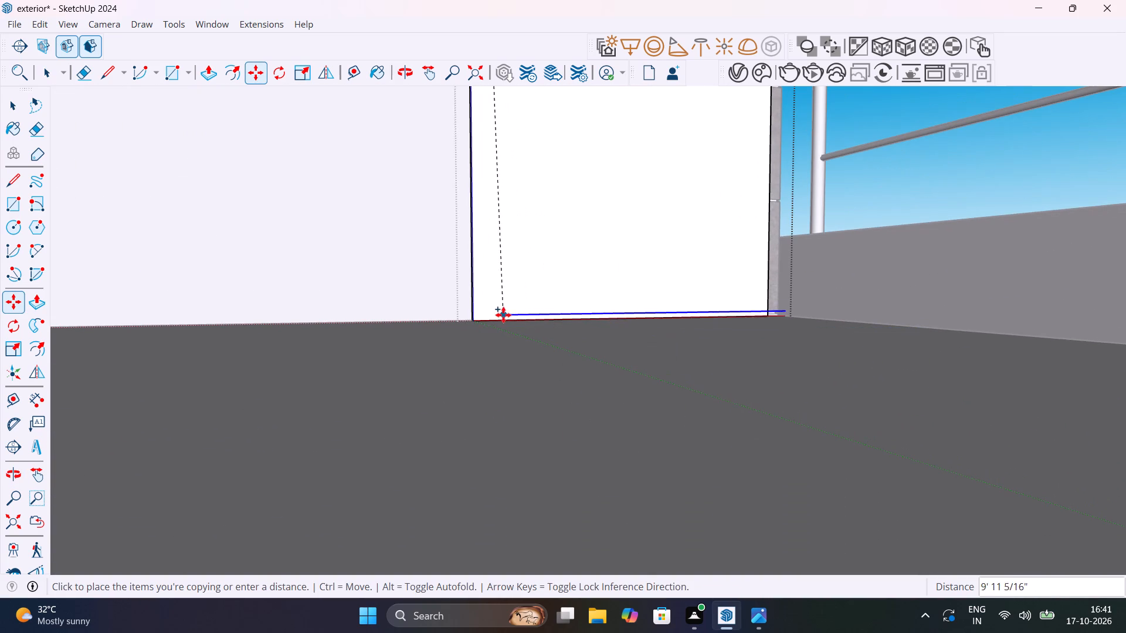
pyautogui.click(475, 319)
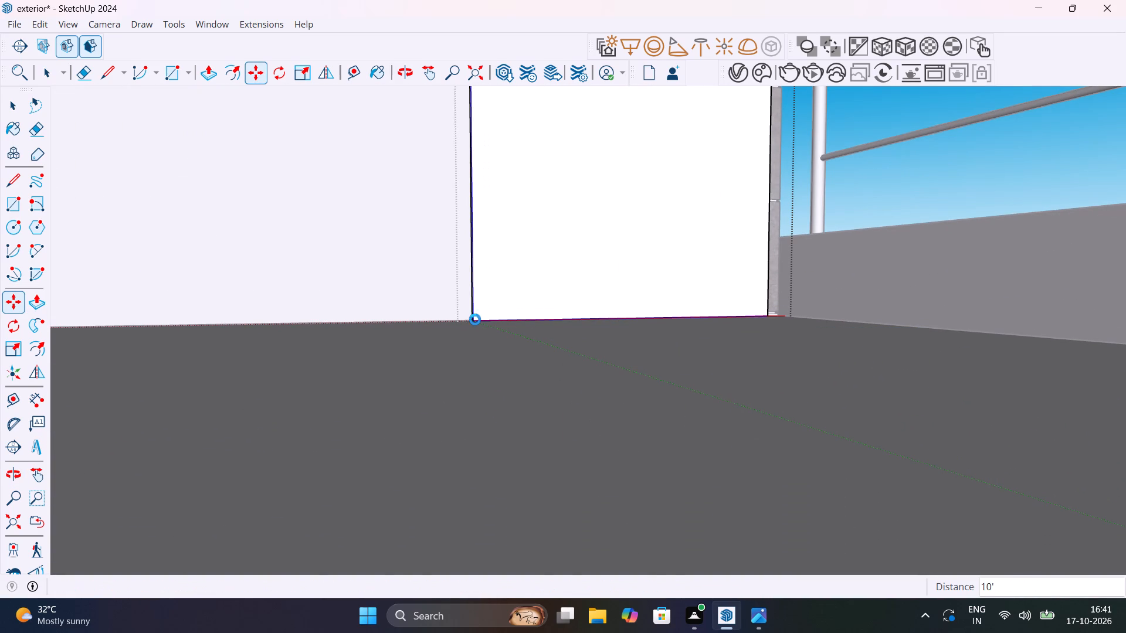
# Copy the panel face's top edge 1" down, then copy that line about 7/16" further down to outline a thin groove strip.
pyautogui.scroll(-7, 475, 319)
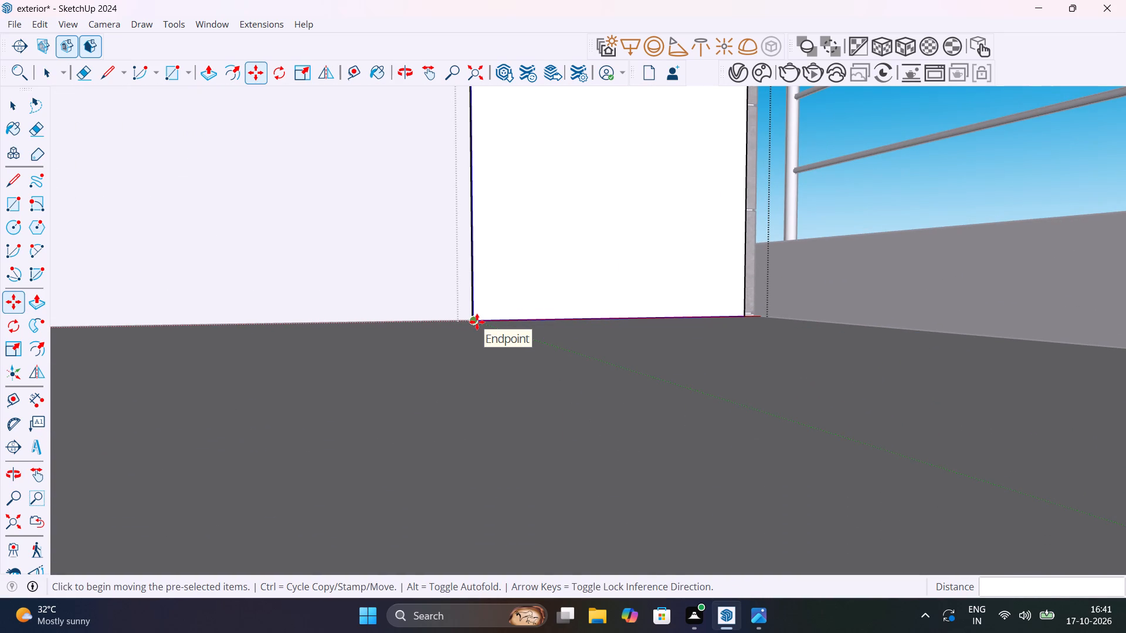
pyautogui.moveTo(477, 322); pyautogui.dragTo(498, 490, button='middle')
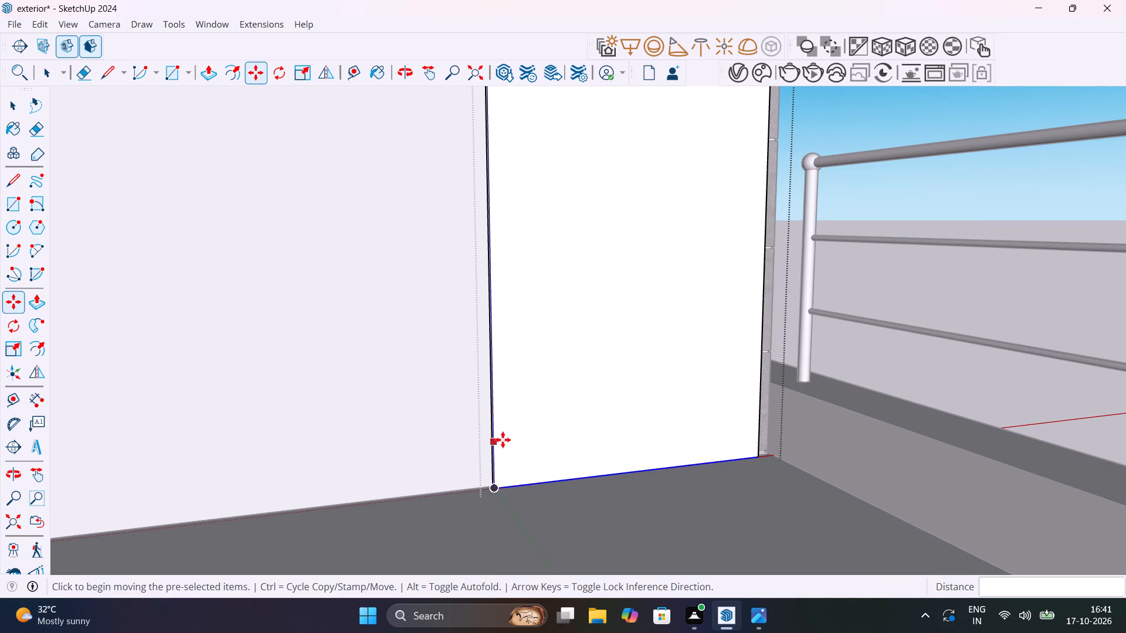
pyautogui.keyDown('shift'); pyautogui.moveTo(494, 345); pyautogui.dragTo(500, 450, button='middle'); pyautogui.keyUp('shift')
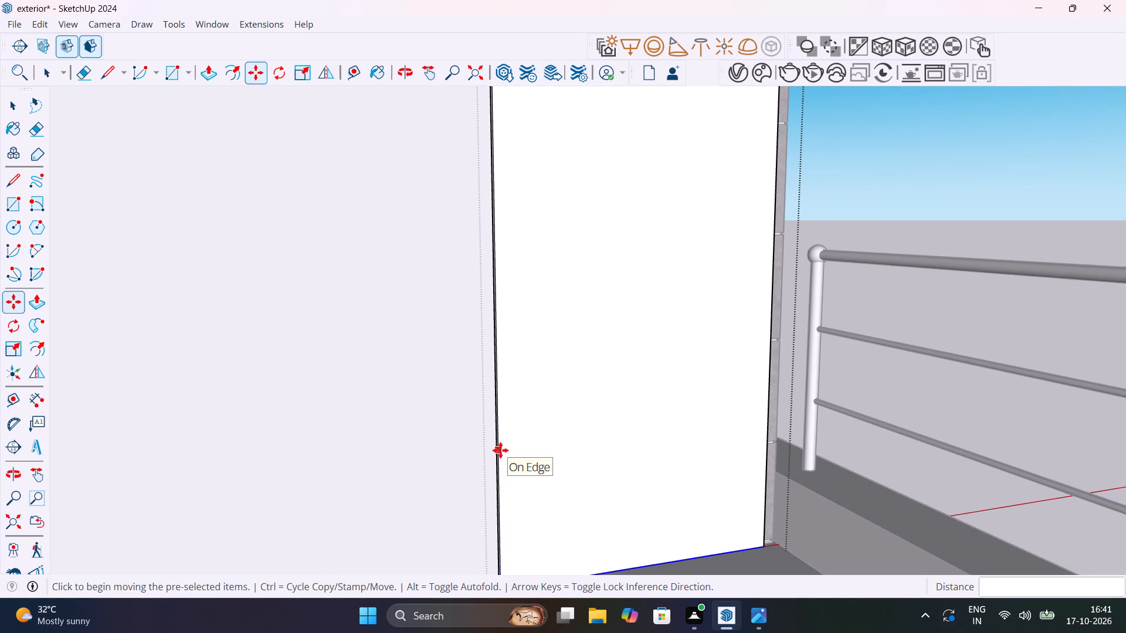
pyautogui.scroll(-12, 500, 450)
pyautogui.scroll(11, 514, 247)
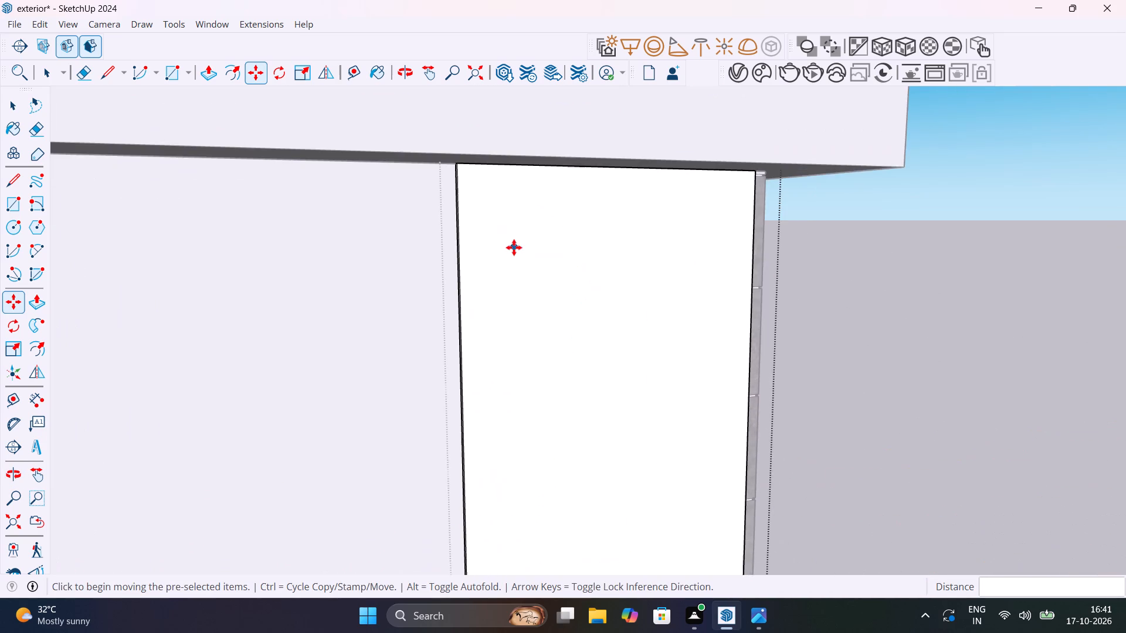
pyautogui.scroll(9, 476, 188)
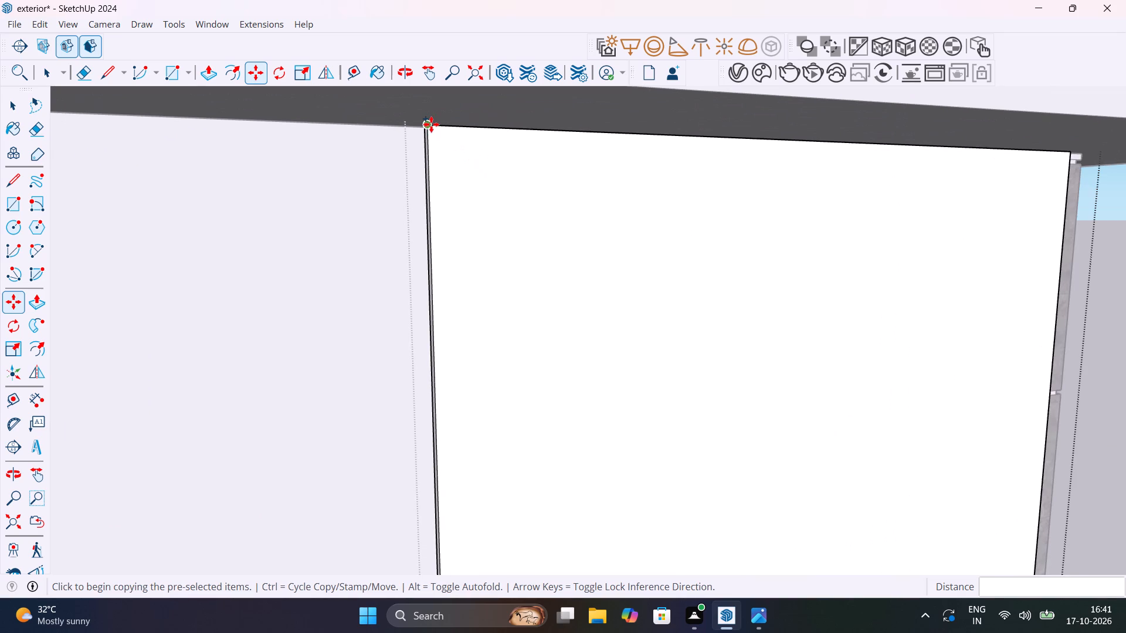
pyautogui.click(432, 124)
pyautogui.press('space')
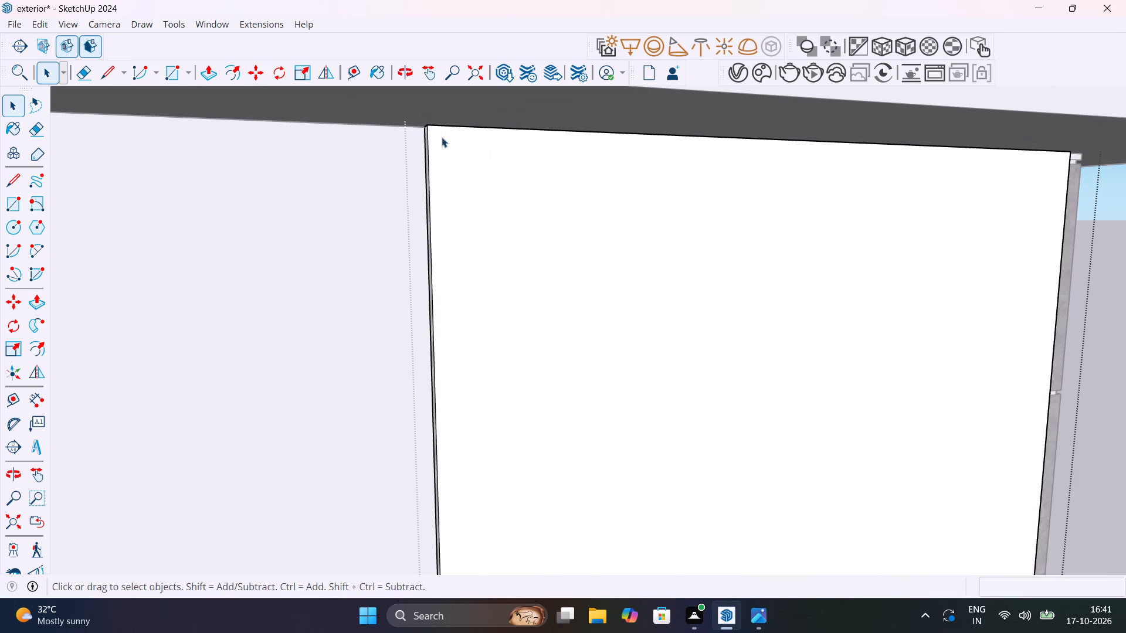
pyautogui.click(448, 128)
pyautogui.click(450, 127)
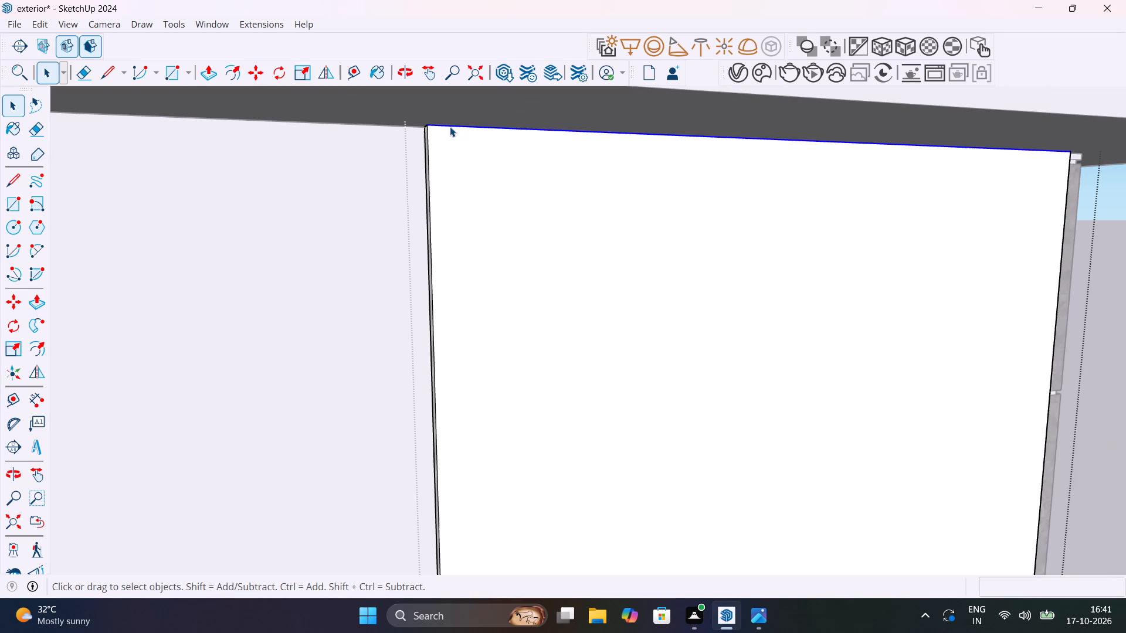
pyautogui.press('m')
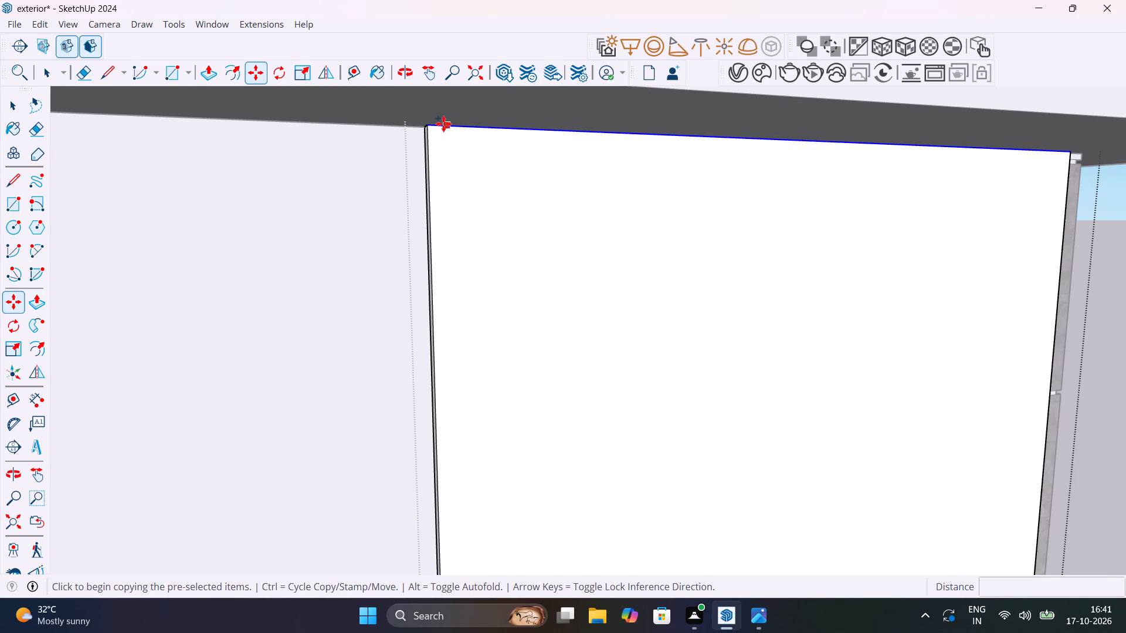
pyautogui.click(427, 127)
pyautogui.click(429, 149)
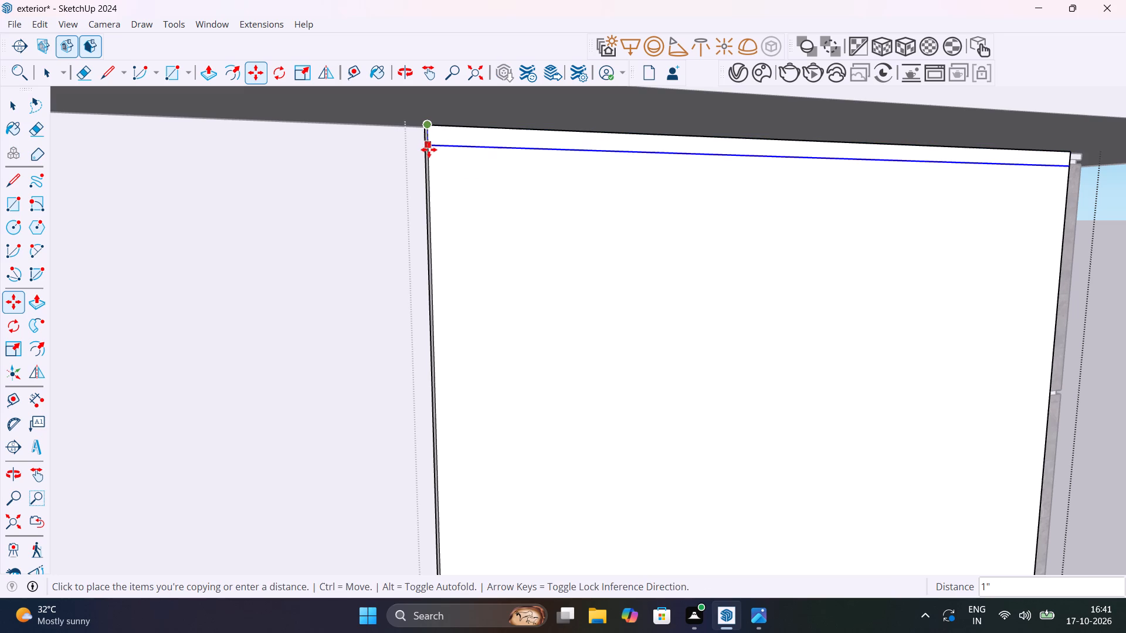
pyautogui.click(429, 148)
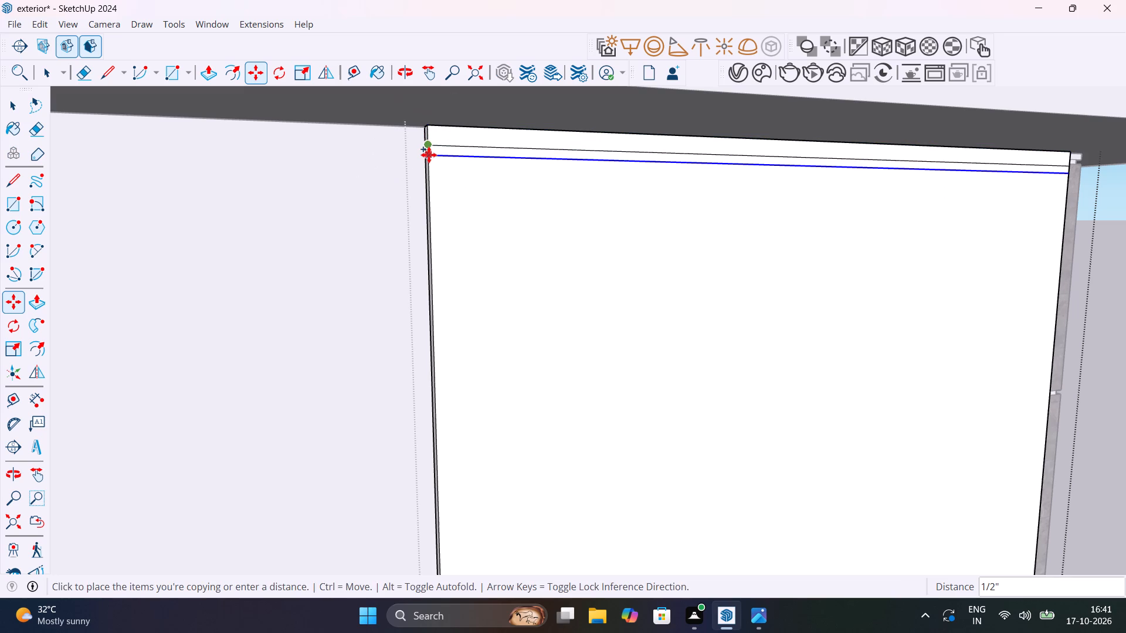
pyautogui.click(429, 154)
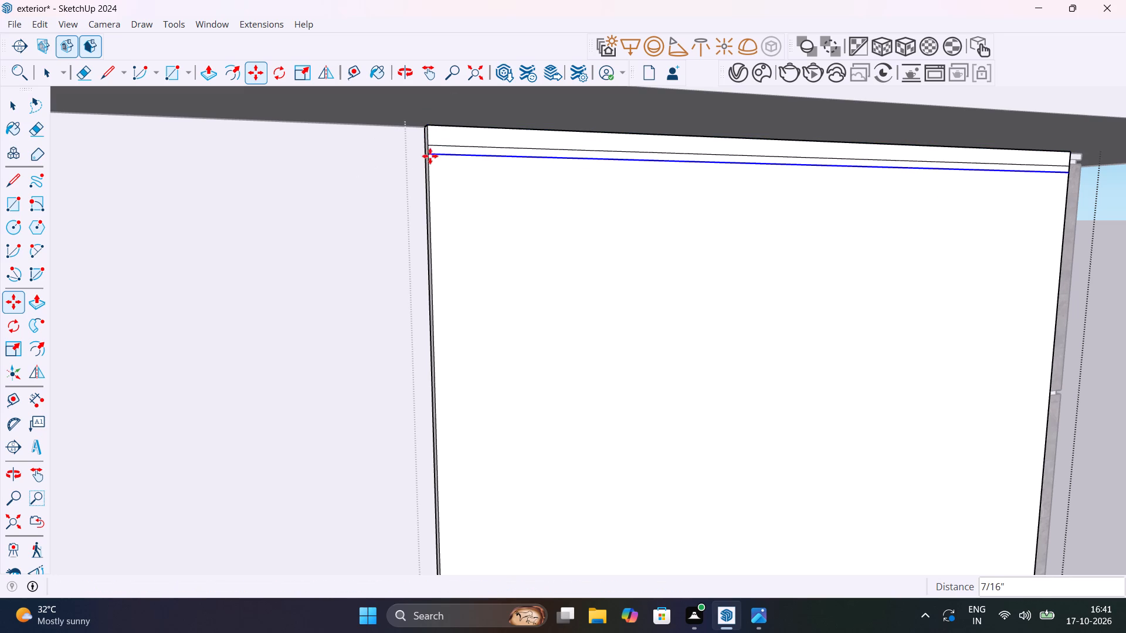
# Copy the panel face's bottom edge 2" up from the floor.
pyautogui.scroll(-6, 437, 161)
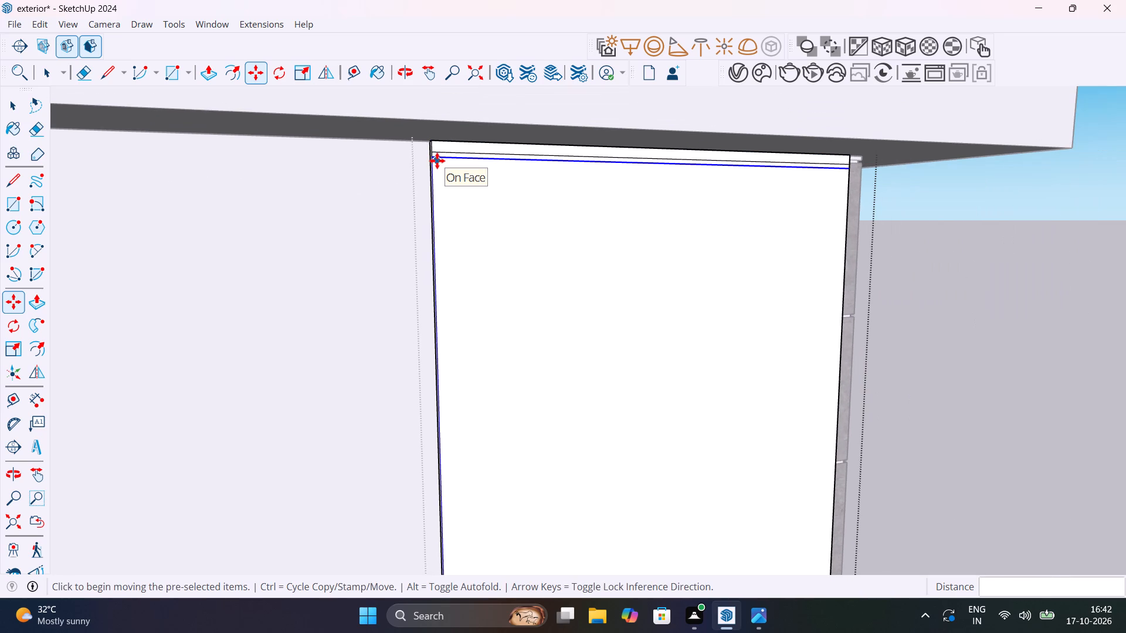
pyautogui.scroll(-5, 455, 205)
pyautogui.moveTo(480, 234); pyautogui.dragTo(520, 12, button='middle')
pyautogui.scroll(-12, 528, 93)
pyautogui.scroll(13, 541, 316)
pyautogui.press('space')
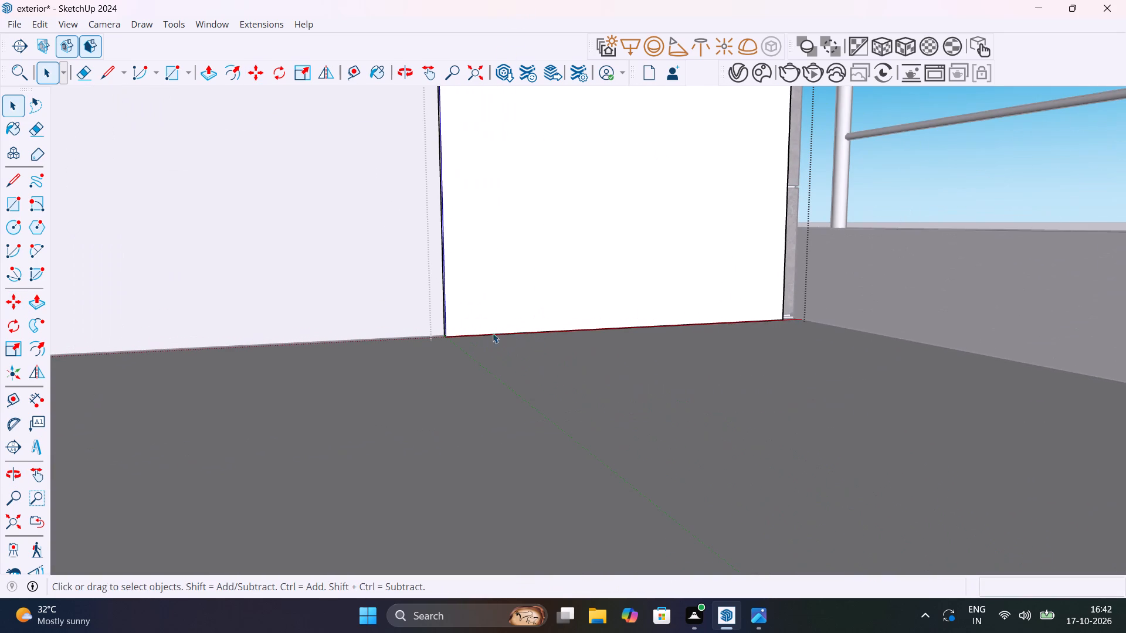
pyautogui.click(487, 334)
pyautogui.press('m')
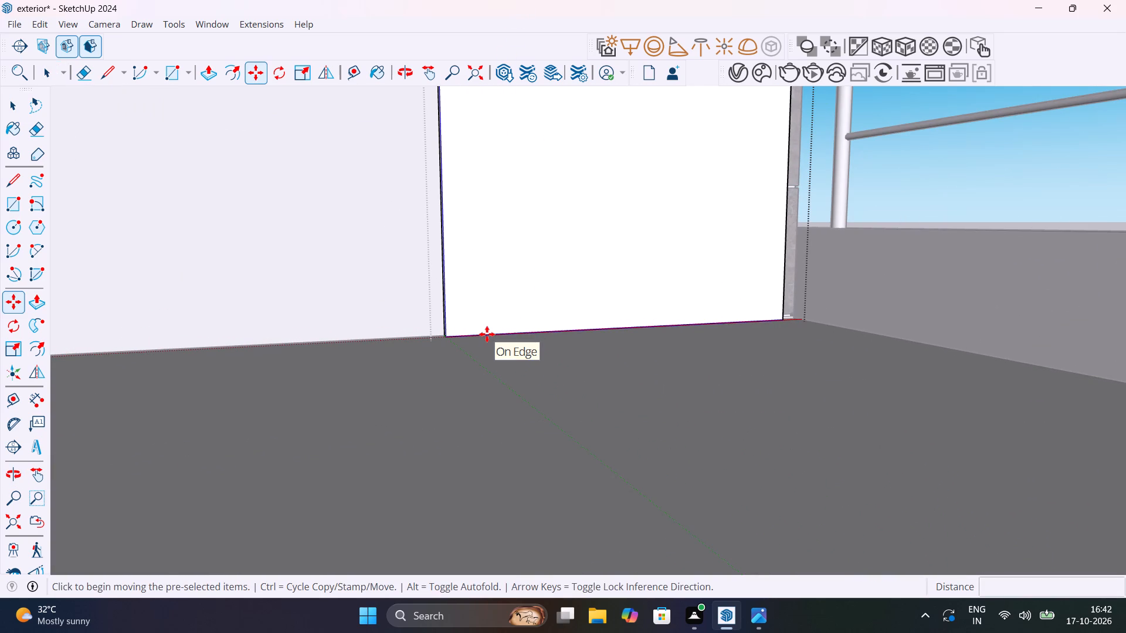
pyautogui.click(446, 339)
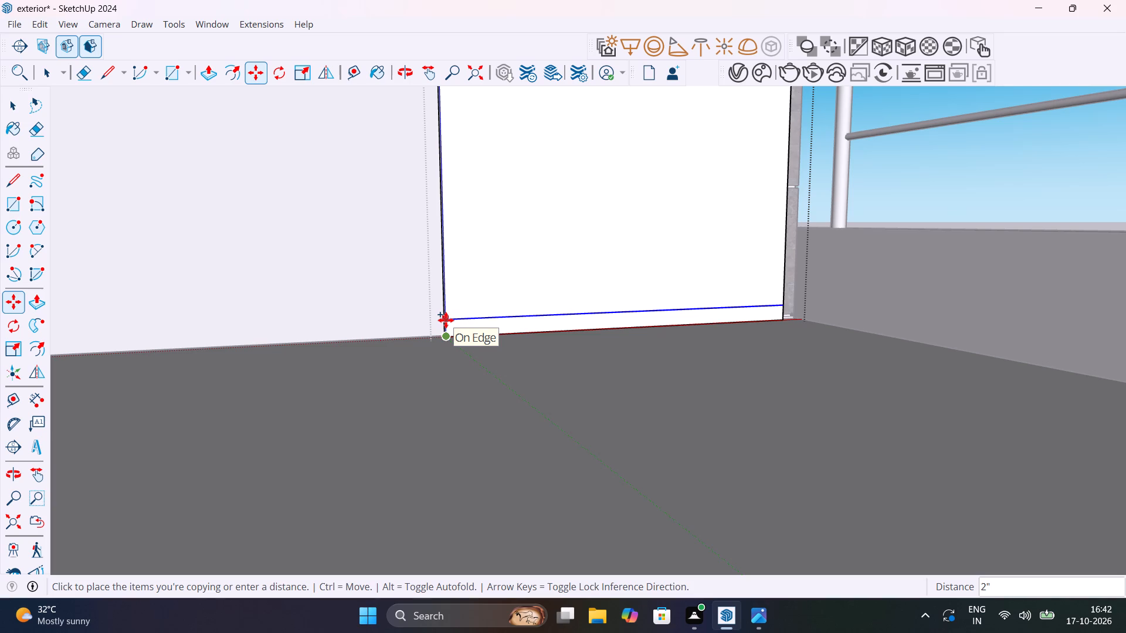
pyautogui.click(446, 320)
# Make the thin strip face between the two upper lines, with its edges, into a component.
pyautogui.scroll(-20, 447, 326)
pyautogui.scroll(-2, 447, 326)
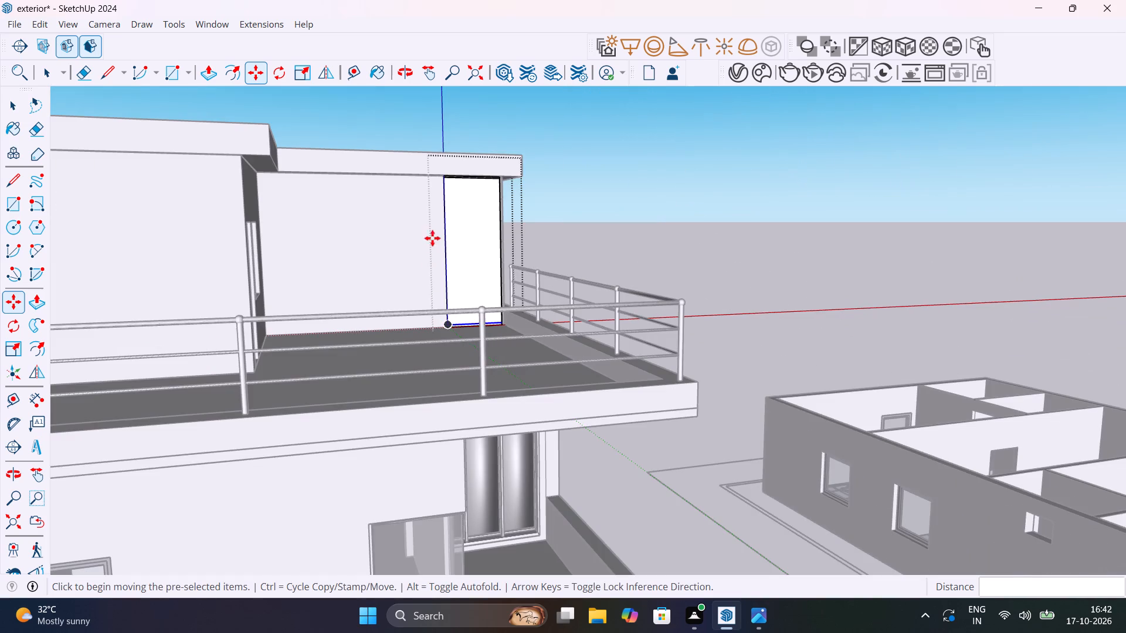
pyautogui.scroll(20, 473, 191)
pyautogui.scroll(7, 473, 191)
pyautogui.press('space')
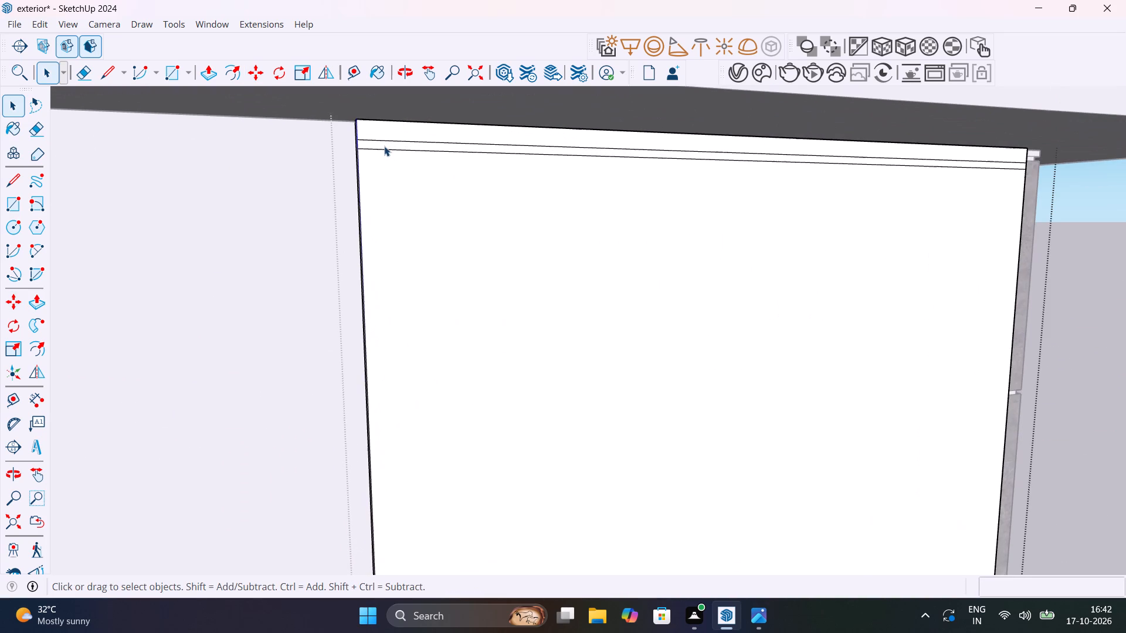
pyautogui.click(393, 141)
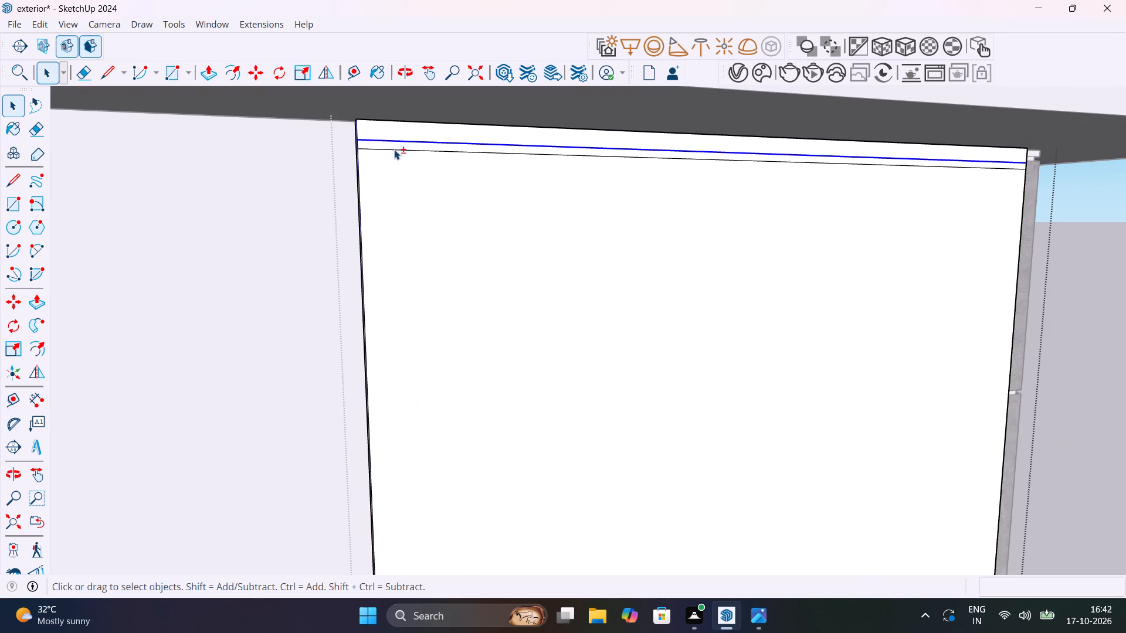
pyautogui.keyDown('shift'); pyautogui.click(394, 149); pyautogui.keyUp('shift')
pyautogui.press('m')
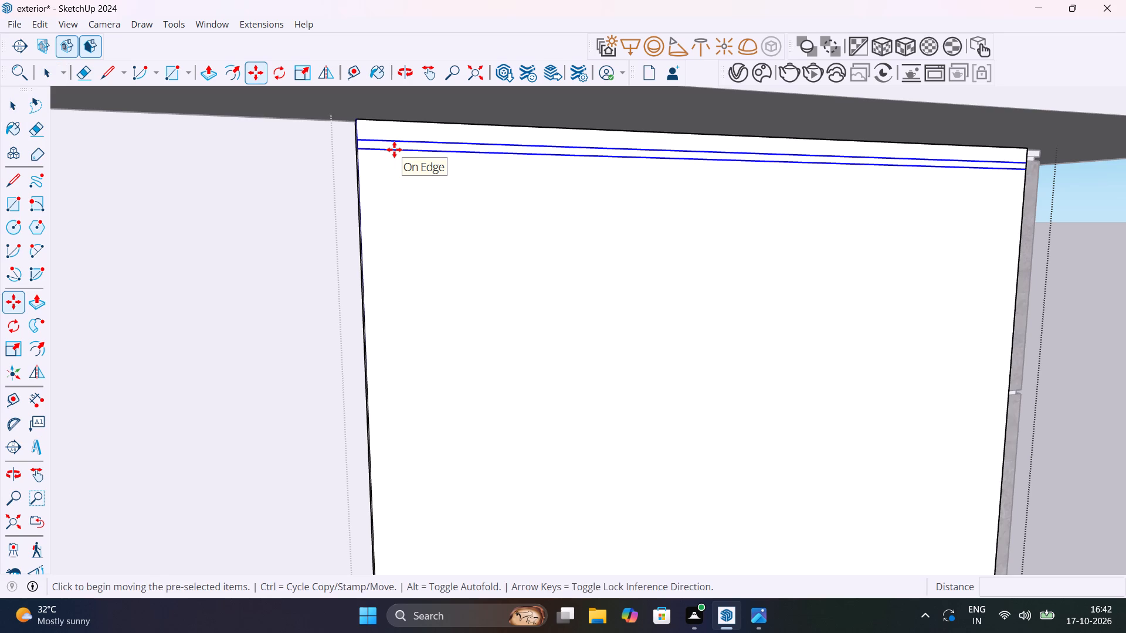
pyautogui.press('space')
pyautogui.tripleClick(400, 146)
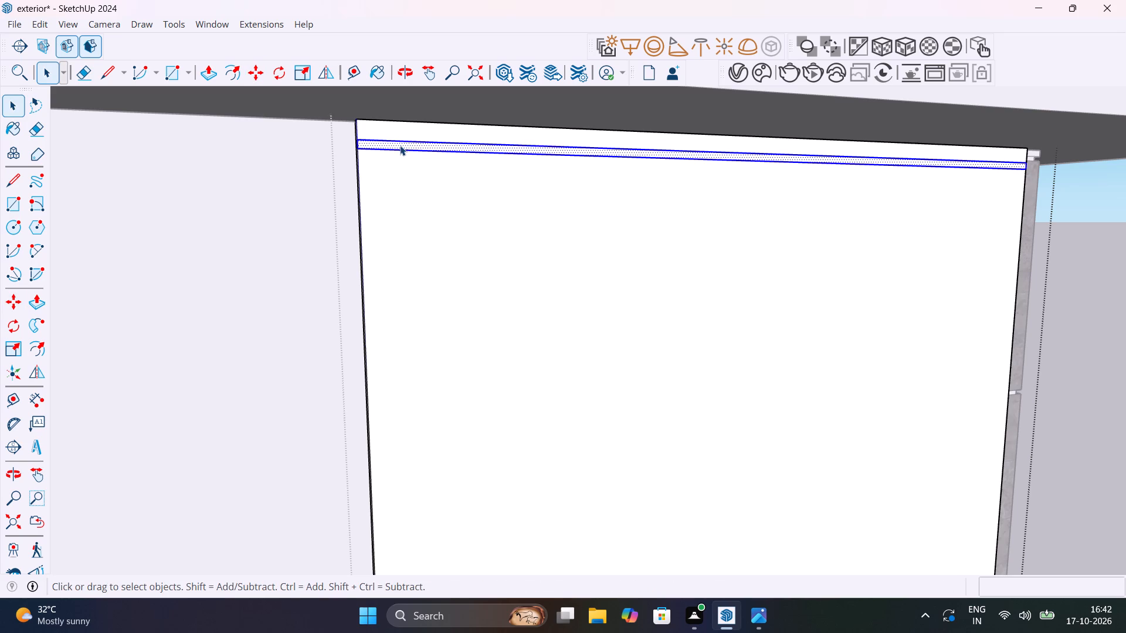
pyautogui.doubleClick(400, 145)
pyautogui.rightClick(400, 145)
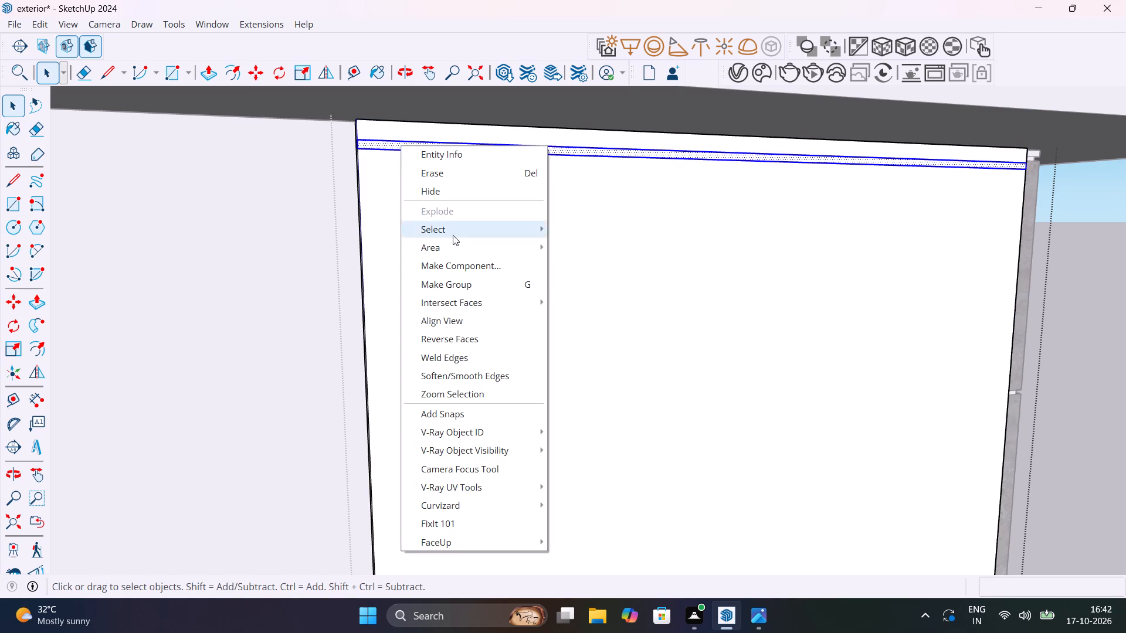
pyautogui.click(471, 261)
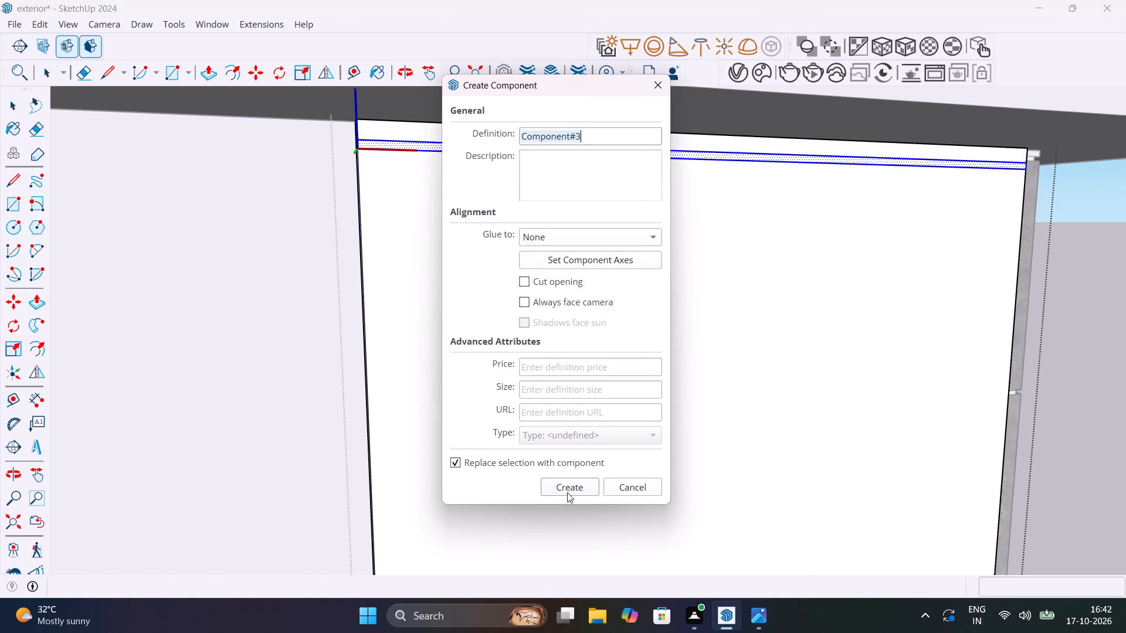
pyautogui.click(568, 489)
# Copy the strip component 9' 8 9/16" down from its lower corner to the line just above the floor.
pyautogui.scroll(5, 356, 152)
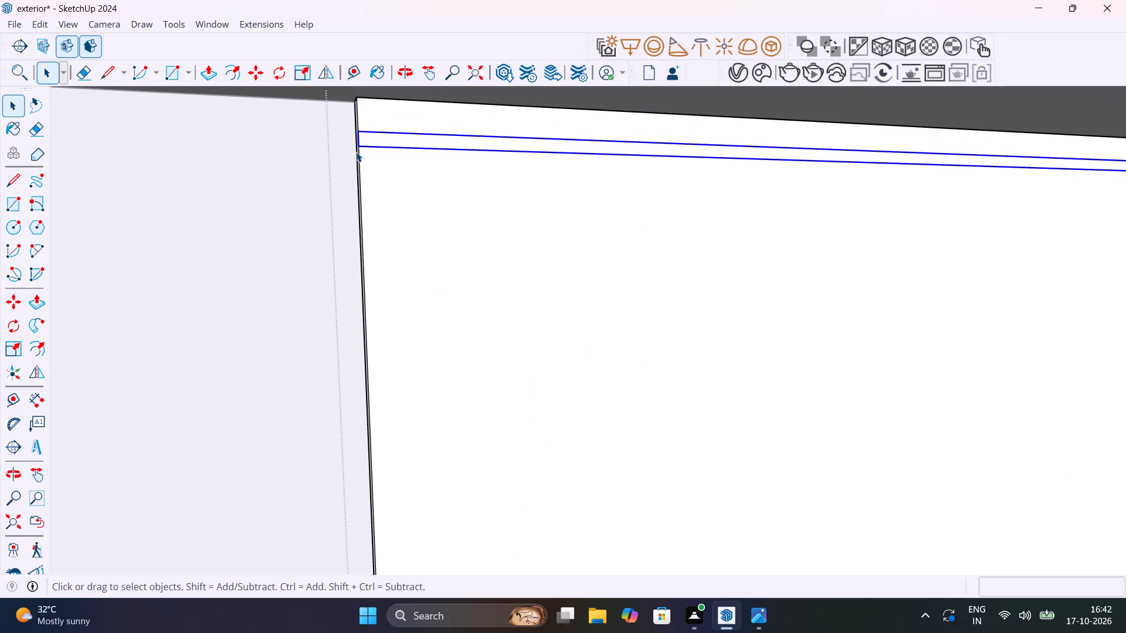
pyautogui.press('m')
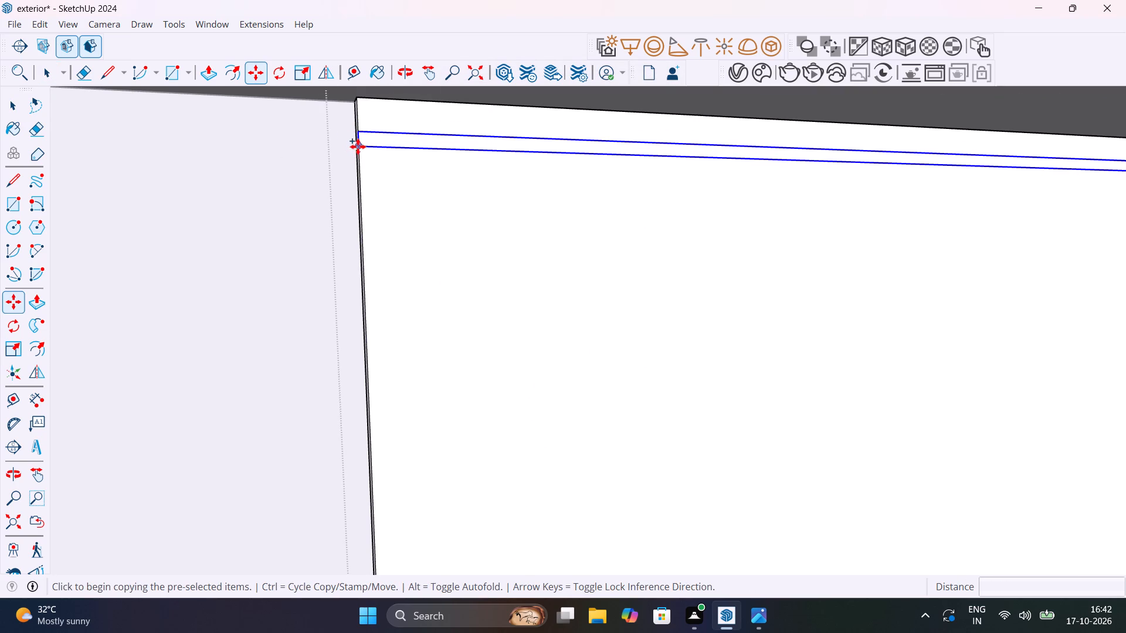
pyautogui.click(358, 147)
pyautogui.scroll(-19, 438, 270)
pyautogui.keyDown('shift'); pyautogui.moveTo(423, 407); pyautogui.dragTo(569, 137, button='middle'); pyautogui.keyUp('shift')
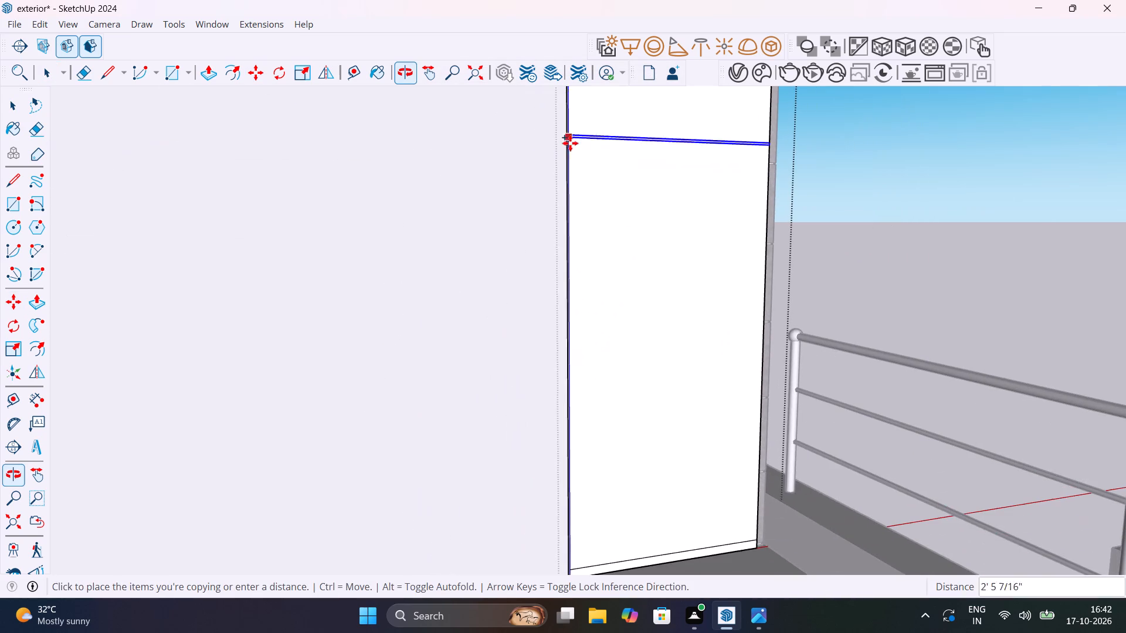
pyautogui.keyDown('shift'); pyautogui.moveTo(565, 471); pyautogui.dragTo(574, 223, button='middle'); pyautogui.keyUp('shift')
pyautogui.scroll(8, 585, 297)
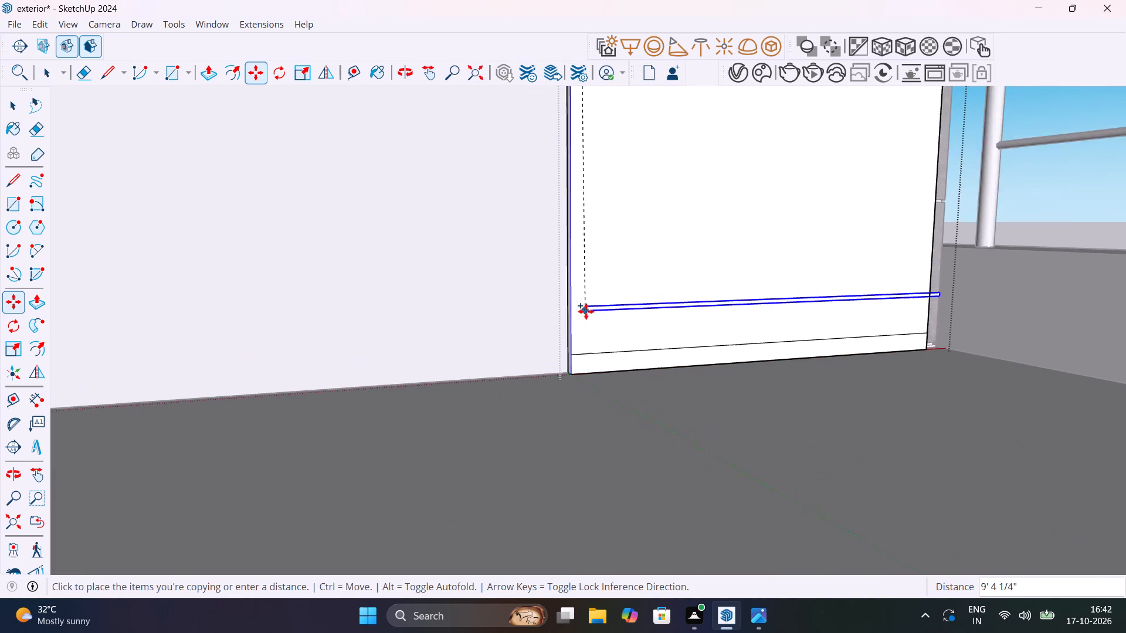
pyautogui.scroll(7, 586, 311)
pyautogui.click(561, 394)
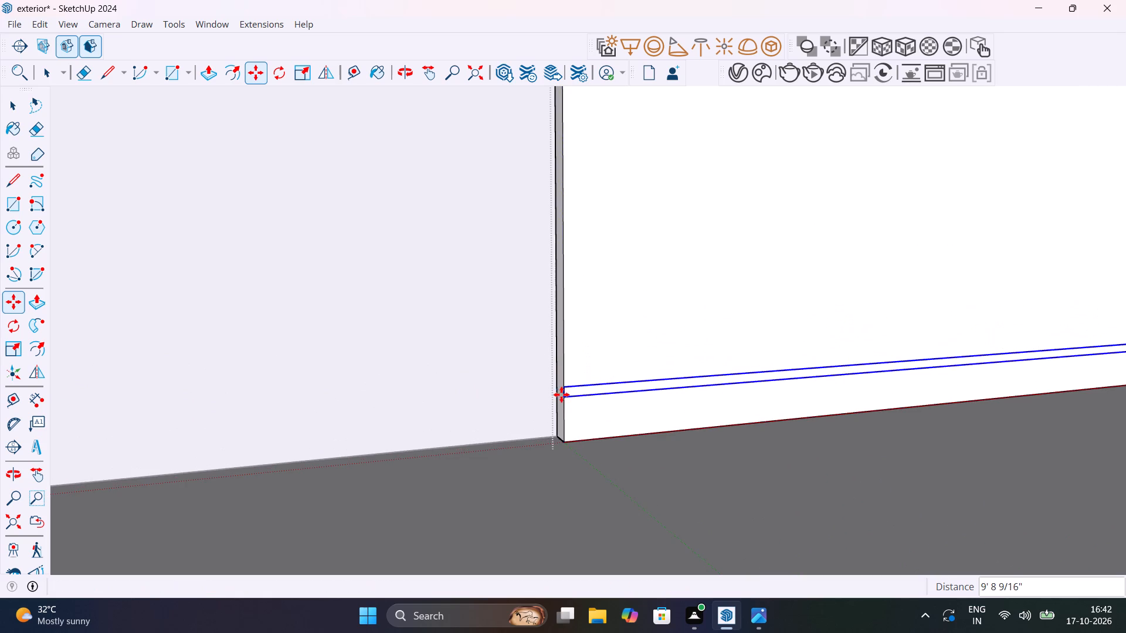
# Divide the strip copy into 20 equal spacings down the panel, and leave the panel group.
pyautogui.scroll(-19, 565, 344)
pyautogui.keyDown('shift'); pyautogui.moveTo(571, 314); pyautogui.dragTo(537, 448, button='middle'); pyautogui.keyUp('shift')
pyautogui.scroll(-7, 542, 407)
pyautogui.write('1/')
pyautogui.press('0')
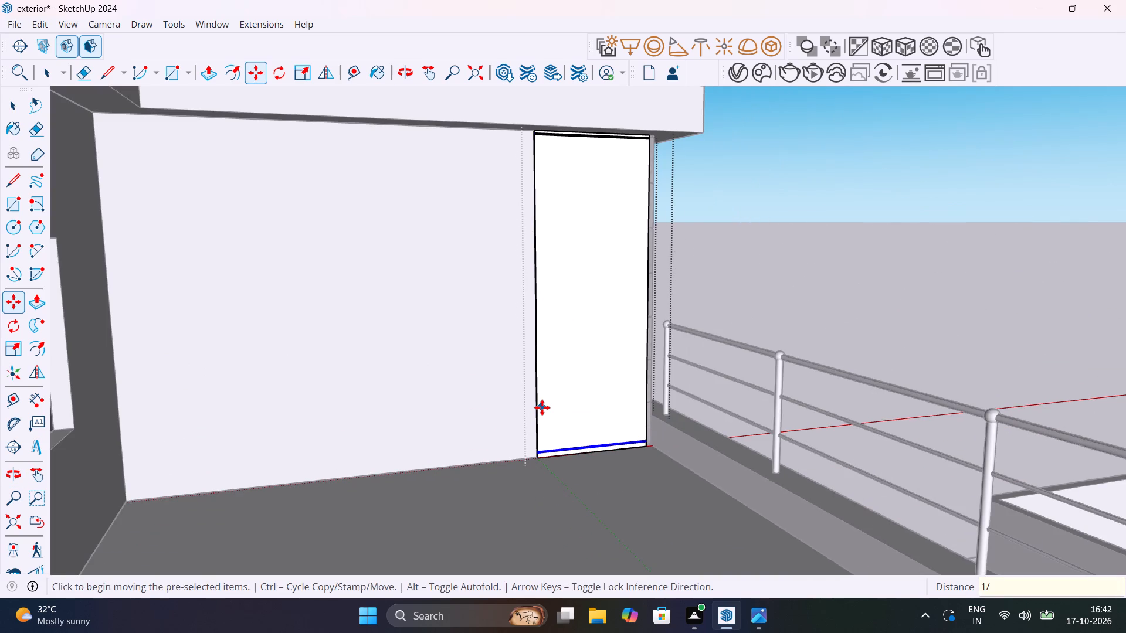
pyautogui.press('Return')
pyautogui.write('20/')
pyautogui.press('Return')
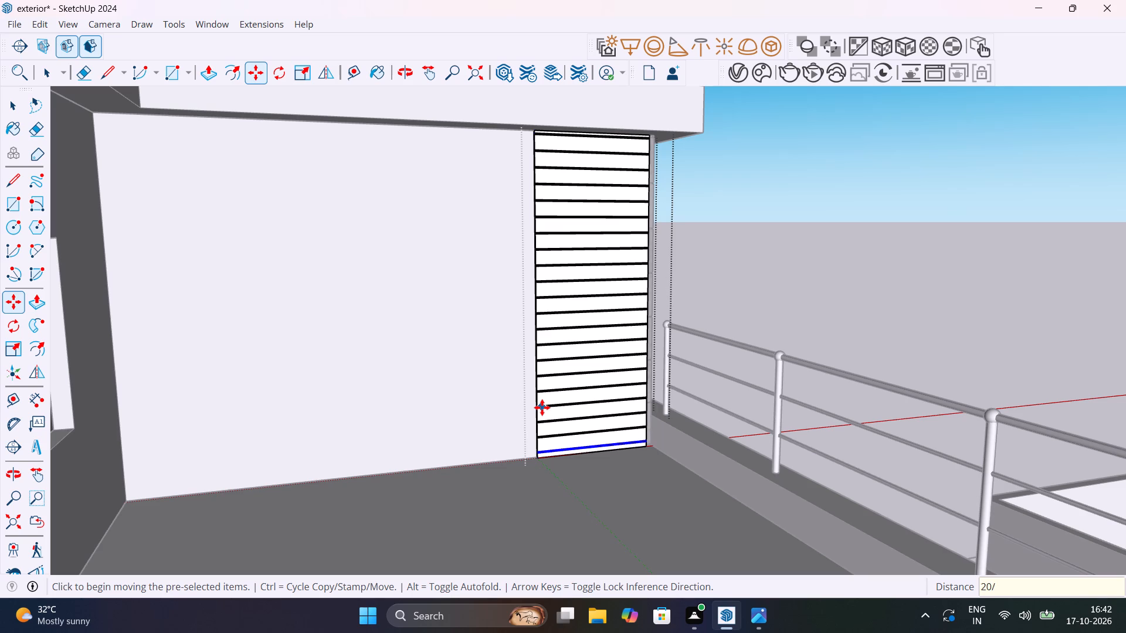
pyautogui.press('space')
pyautogui.click(844, 270)
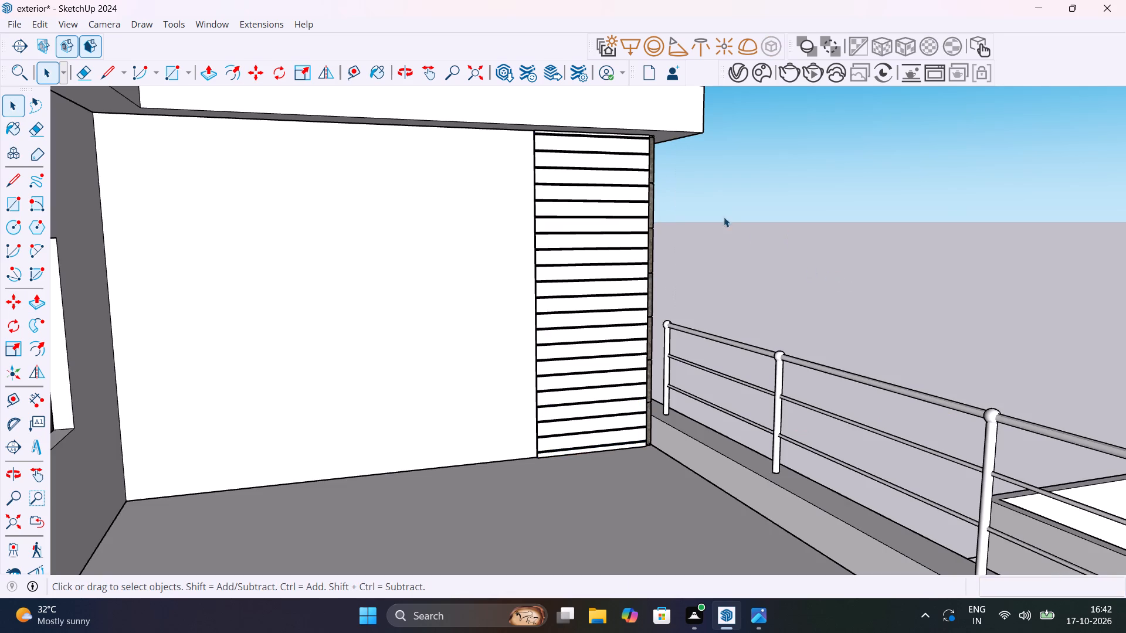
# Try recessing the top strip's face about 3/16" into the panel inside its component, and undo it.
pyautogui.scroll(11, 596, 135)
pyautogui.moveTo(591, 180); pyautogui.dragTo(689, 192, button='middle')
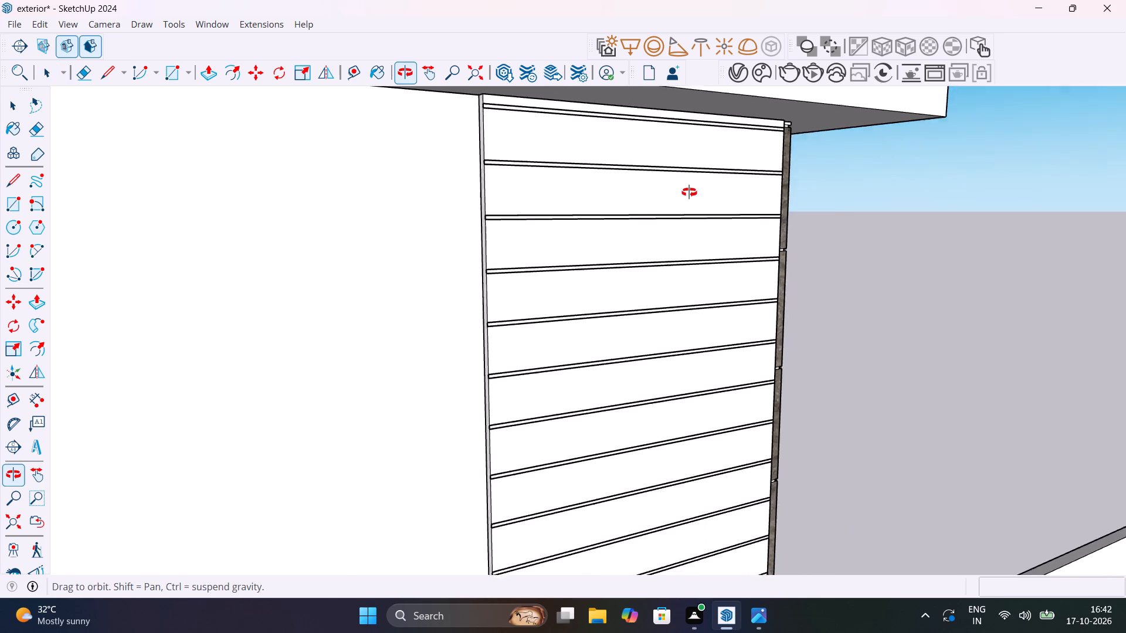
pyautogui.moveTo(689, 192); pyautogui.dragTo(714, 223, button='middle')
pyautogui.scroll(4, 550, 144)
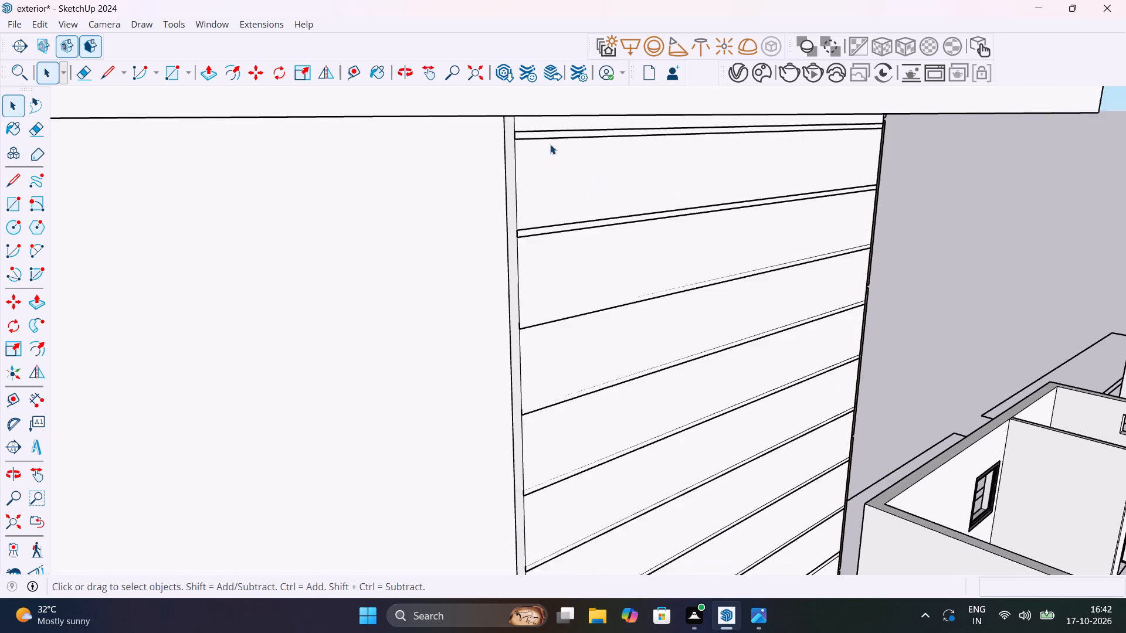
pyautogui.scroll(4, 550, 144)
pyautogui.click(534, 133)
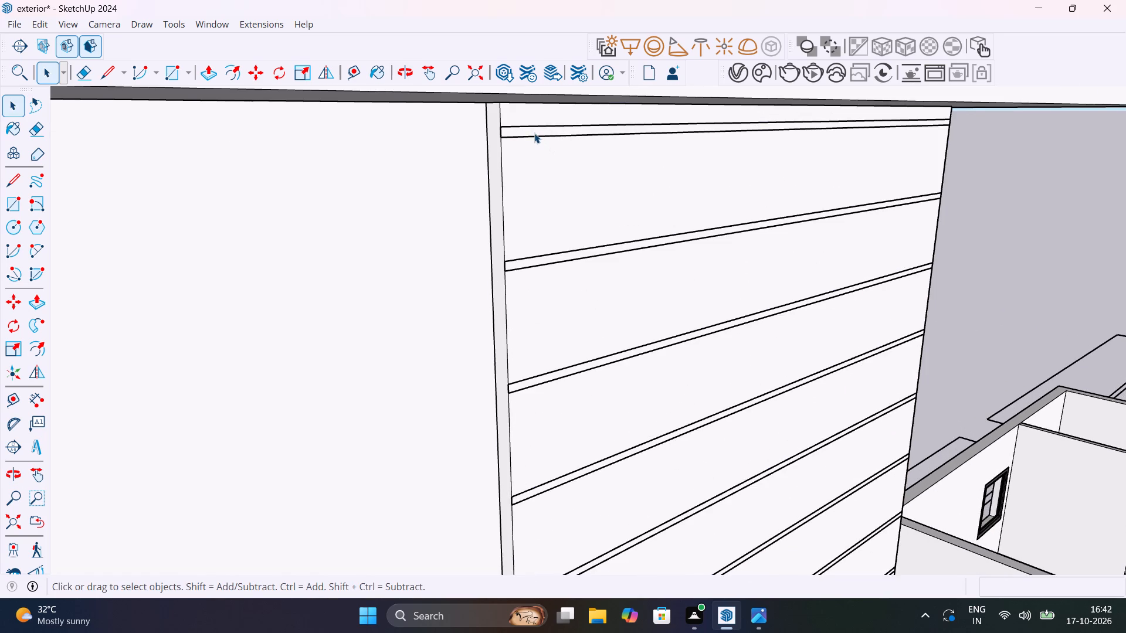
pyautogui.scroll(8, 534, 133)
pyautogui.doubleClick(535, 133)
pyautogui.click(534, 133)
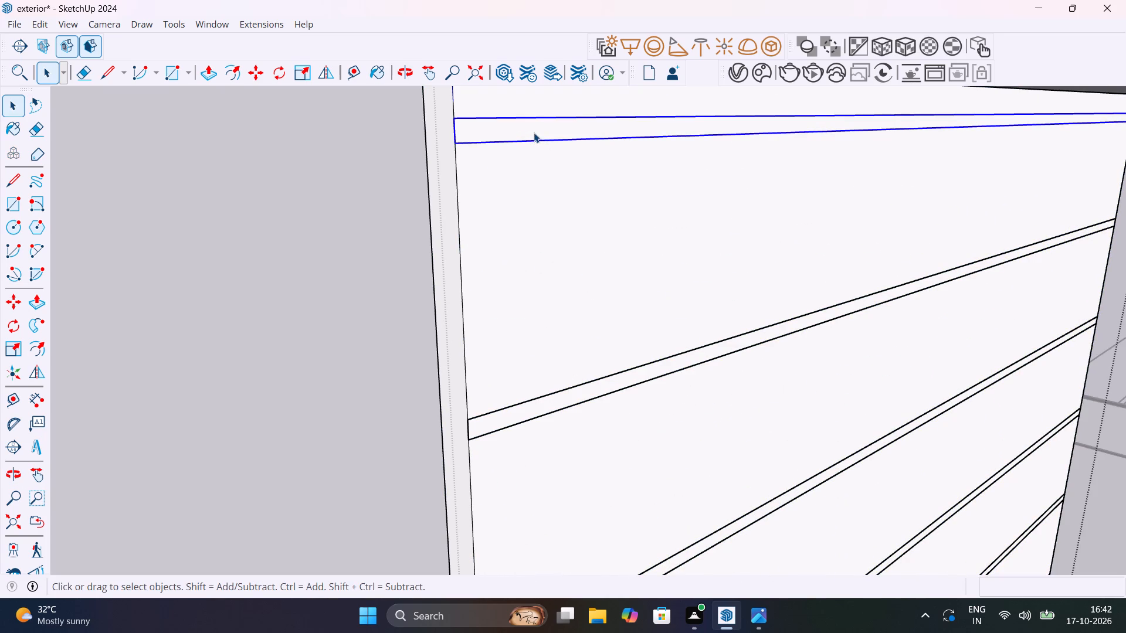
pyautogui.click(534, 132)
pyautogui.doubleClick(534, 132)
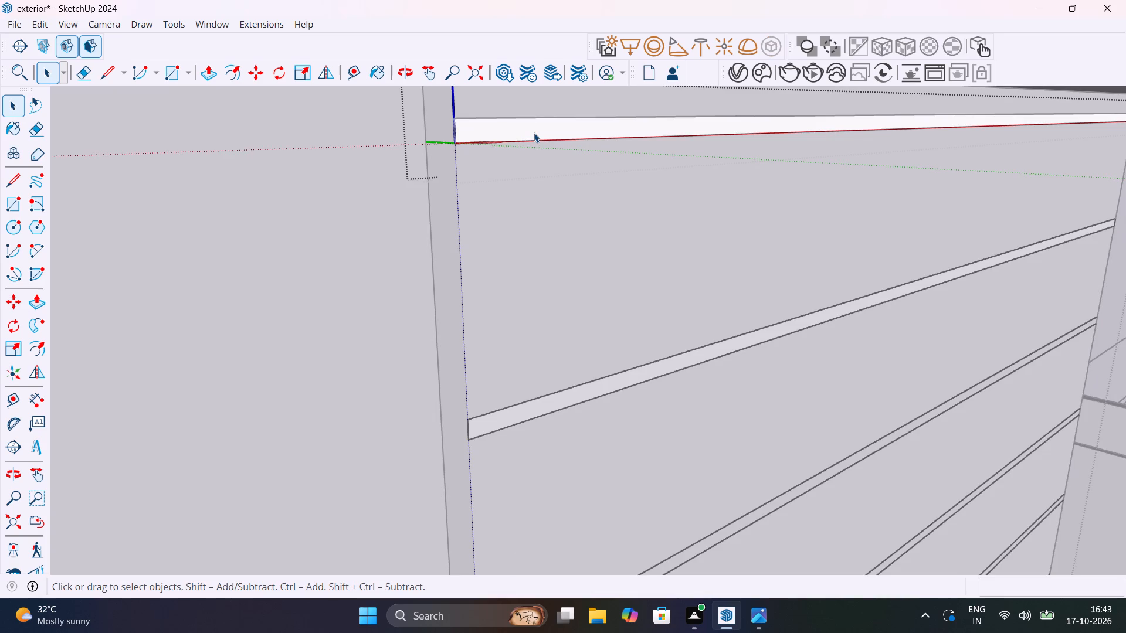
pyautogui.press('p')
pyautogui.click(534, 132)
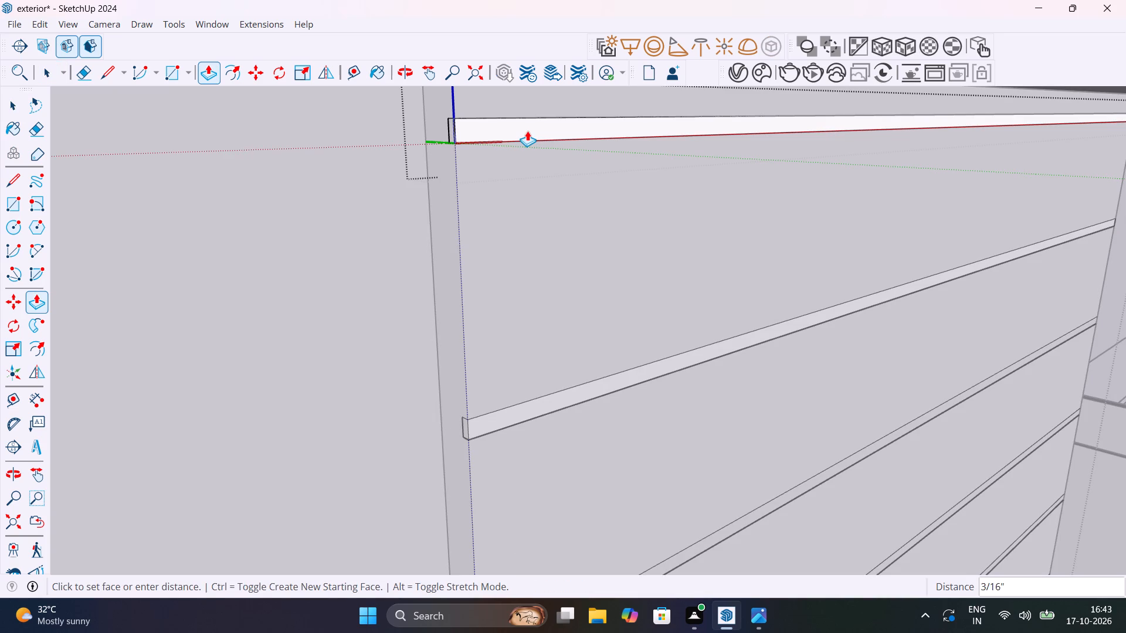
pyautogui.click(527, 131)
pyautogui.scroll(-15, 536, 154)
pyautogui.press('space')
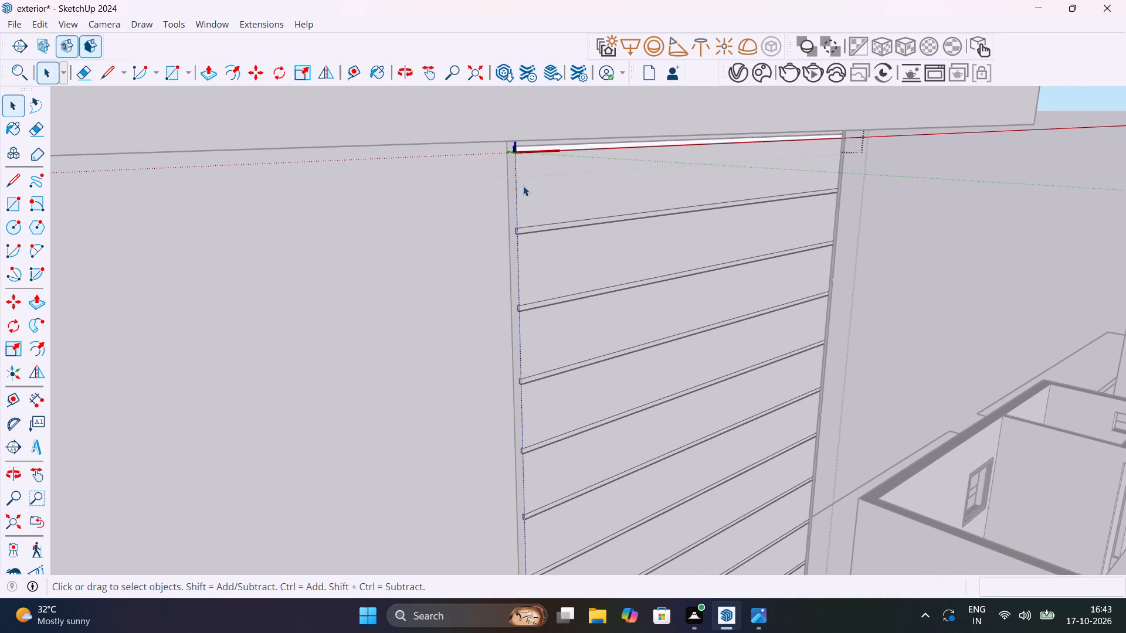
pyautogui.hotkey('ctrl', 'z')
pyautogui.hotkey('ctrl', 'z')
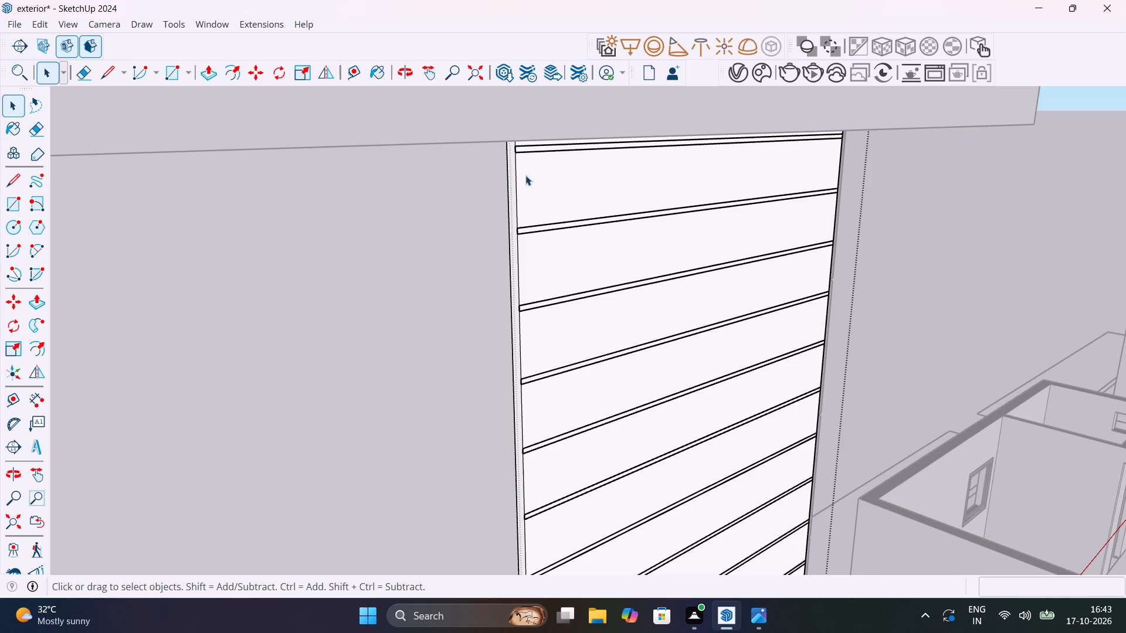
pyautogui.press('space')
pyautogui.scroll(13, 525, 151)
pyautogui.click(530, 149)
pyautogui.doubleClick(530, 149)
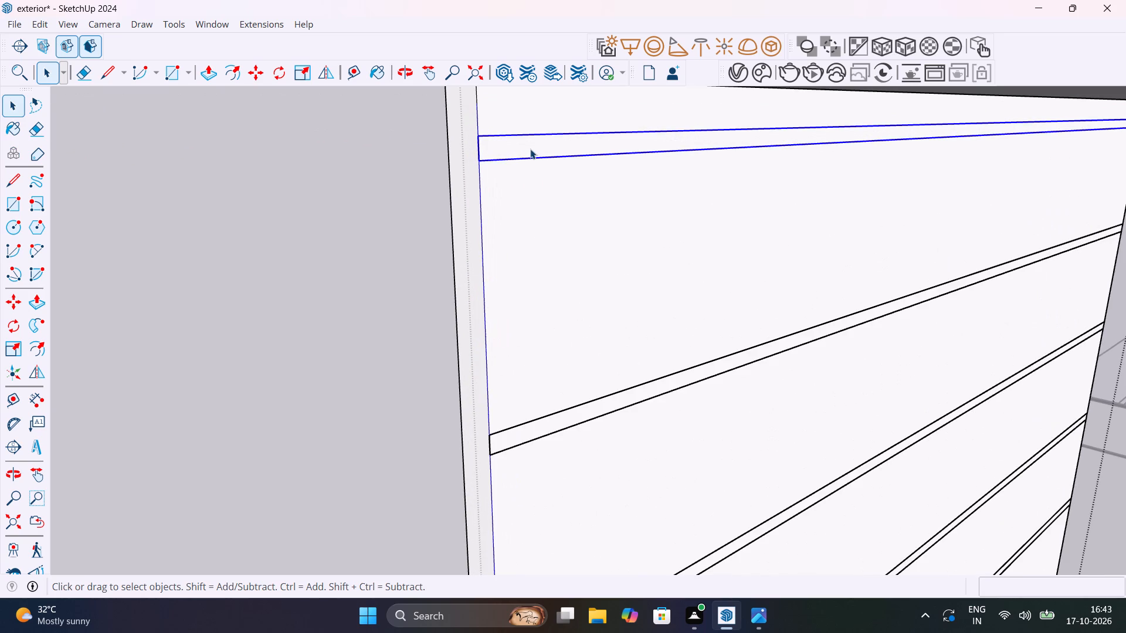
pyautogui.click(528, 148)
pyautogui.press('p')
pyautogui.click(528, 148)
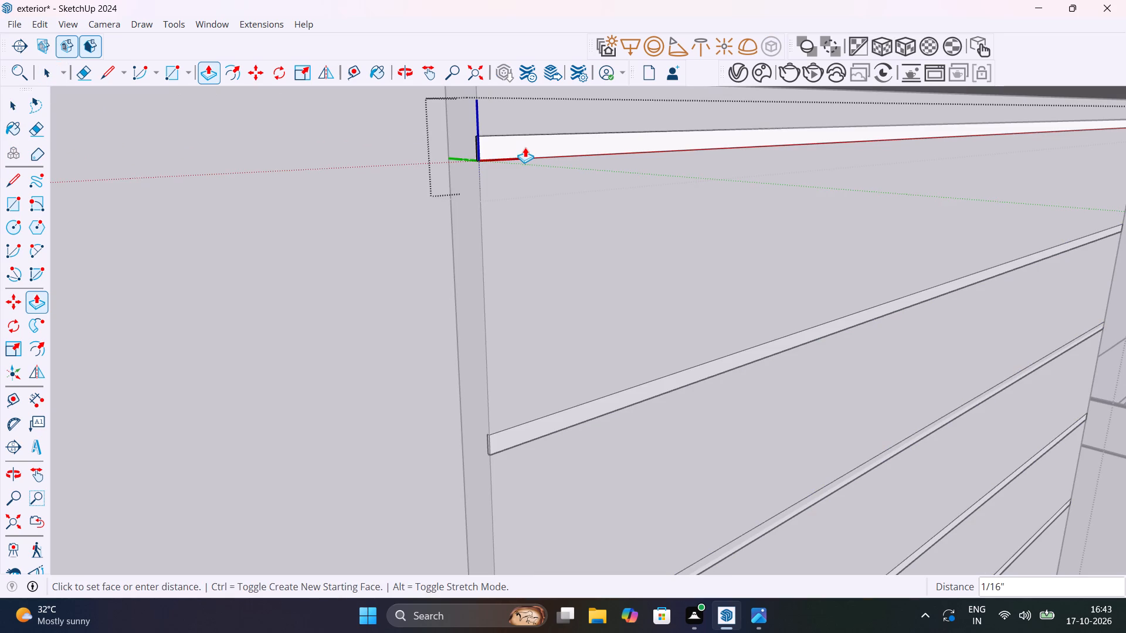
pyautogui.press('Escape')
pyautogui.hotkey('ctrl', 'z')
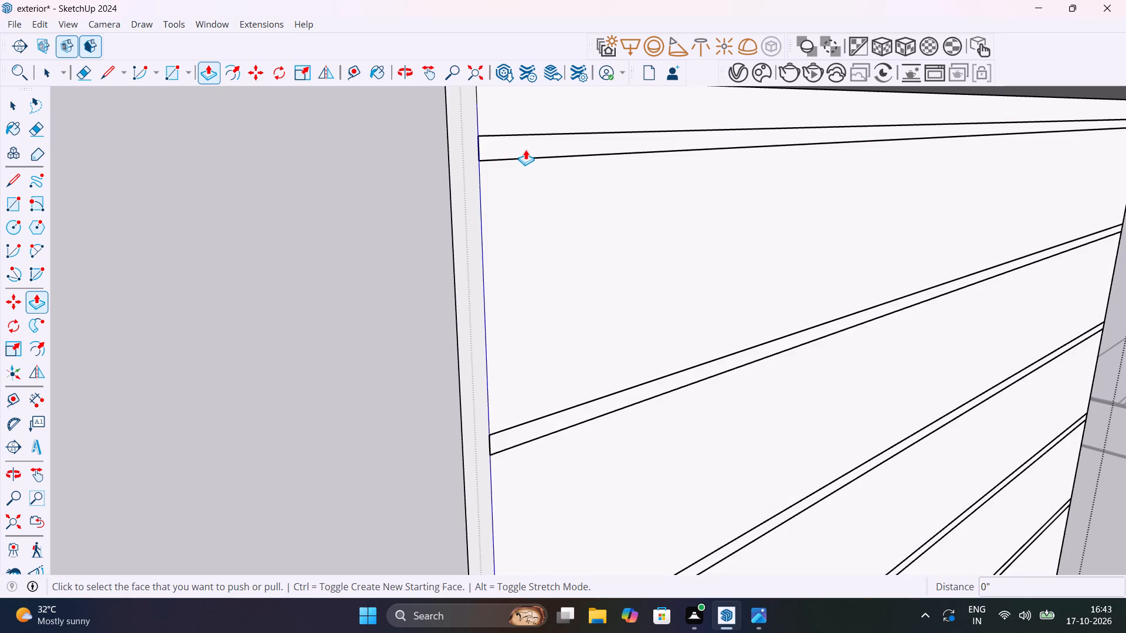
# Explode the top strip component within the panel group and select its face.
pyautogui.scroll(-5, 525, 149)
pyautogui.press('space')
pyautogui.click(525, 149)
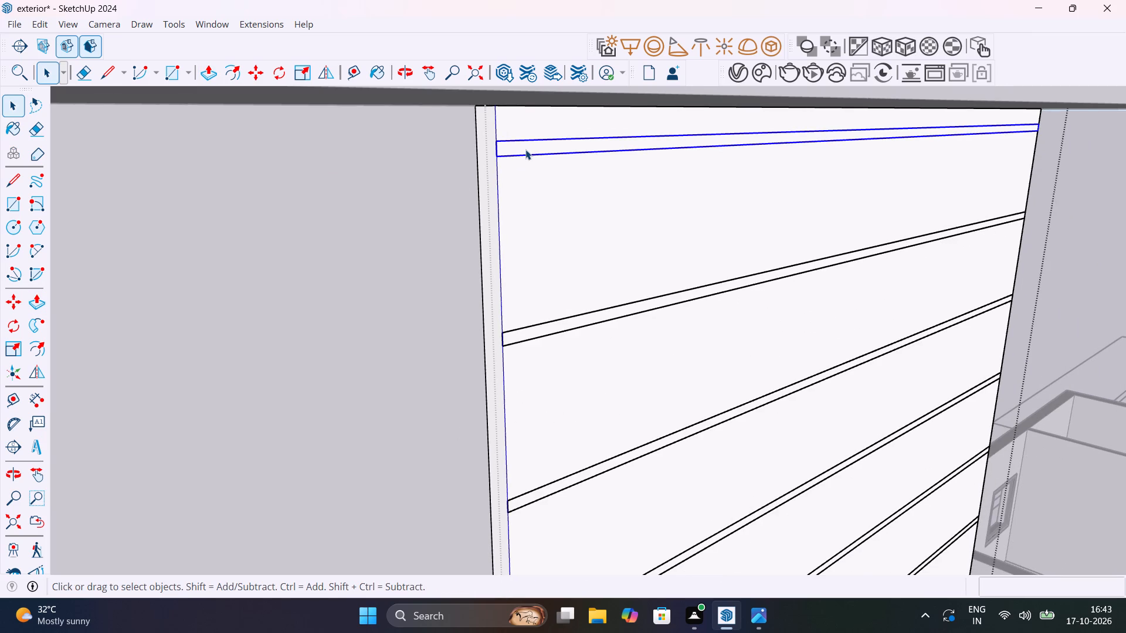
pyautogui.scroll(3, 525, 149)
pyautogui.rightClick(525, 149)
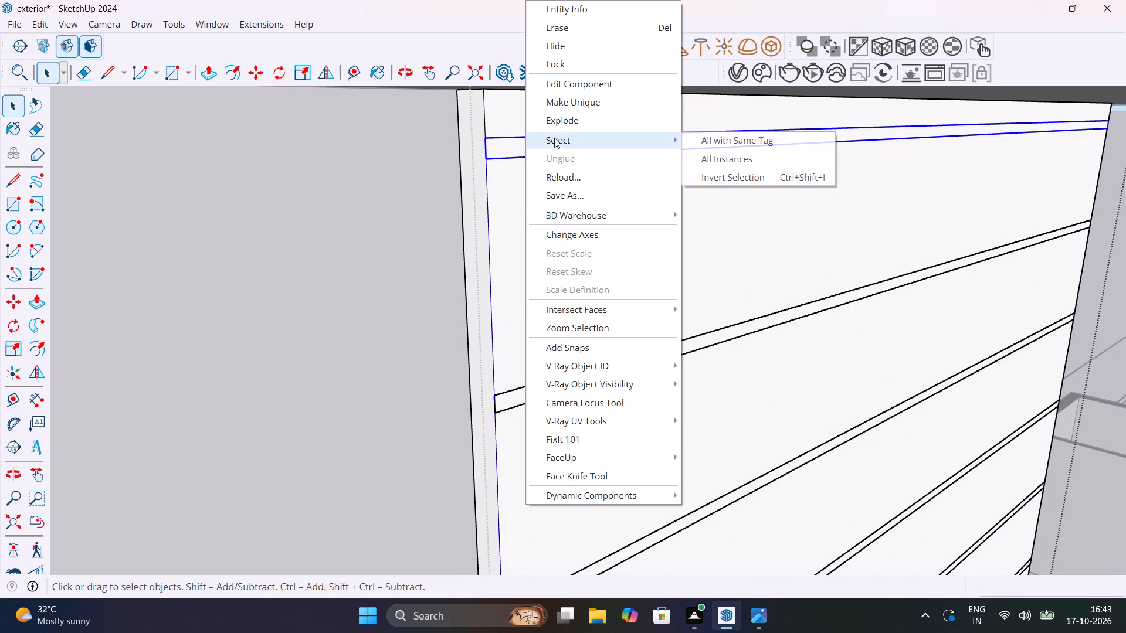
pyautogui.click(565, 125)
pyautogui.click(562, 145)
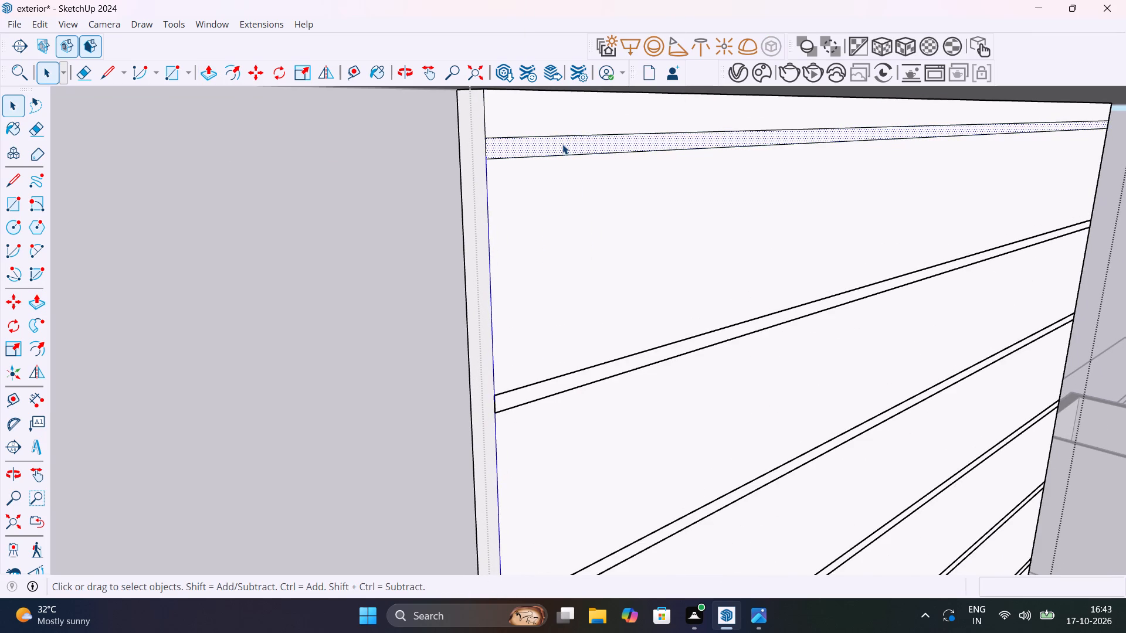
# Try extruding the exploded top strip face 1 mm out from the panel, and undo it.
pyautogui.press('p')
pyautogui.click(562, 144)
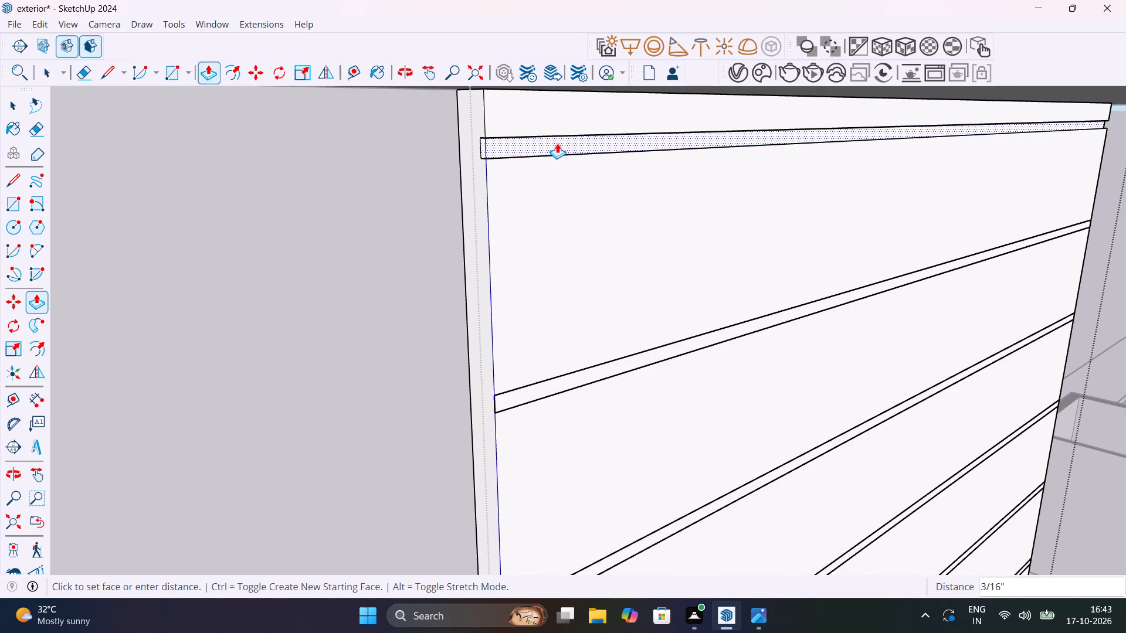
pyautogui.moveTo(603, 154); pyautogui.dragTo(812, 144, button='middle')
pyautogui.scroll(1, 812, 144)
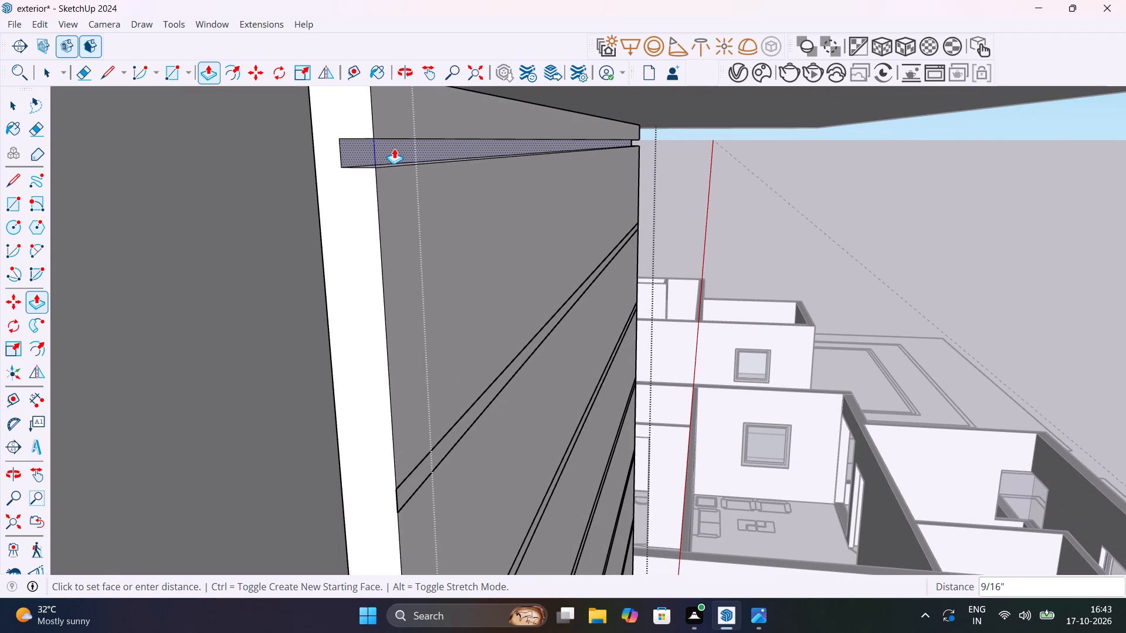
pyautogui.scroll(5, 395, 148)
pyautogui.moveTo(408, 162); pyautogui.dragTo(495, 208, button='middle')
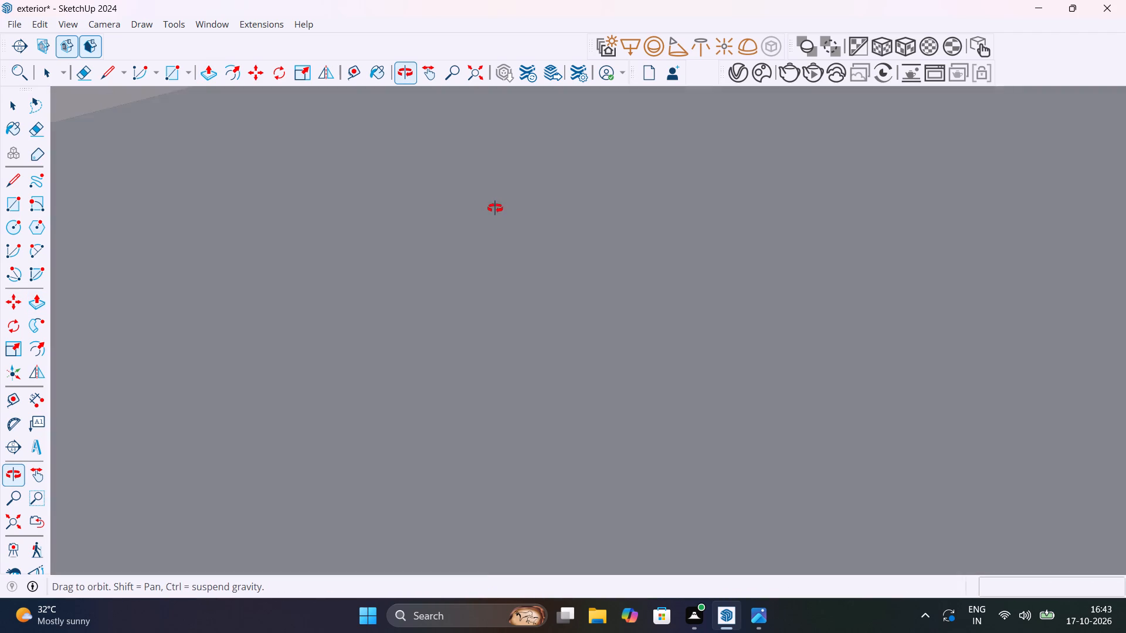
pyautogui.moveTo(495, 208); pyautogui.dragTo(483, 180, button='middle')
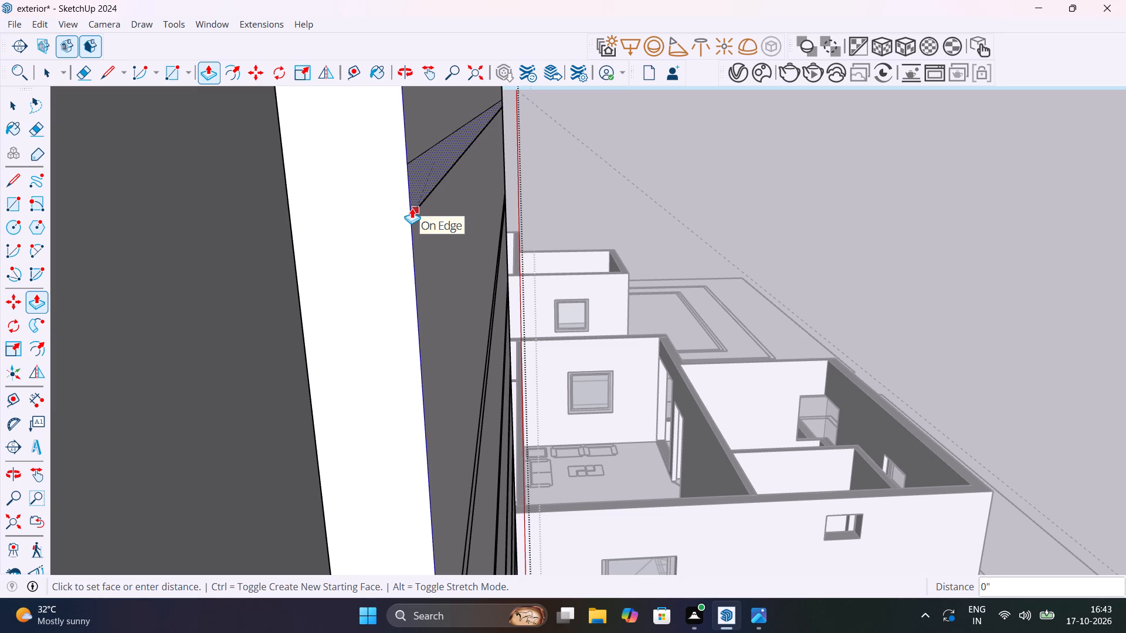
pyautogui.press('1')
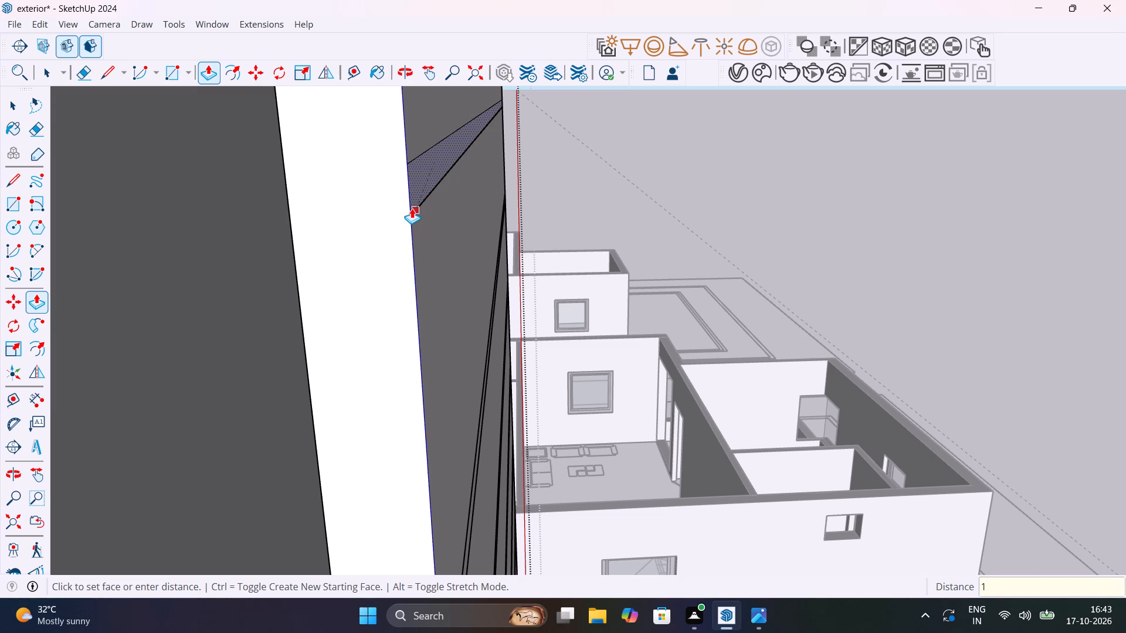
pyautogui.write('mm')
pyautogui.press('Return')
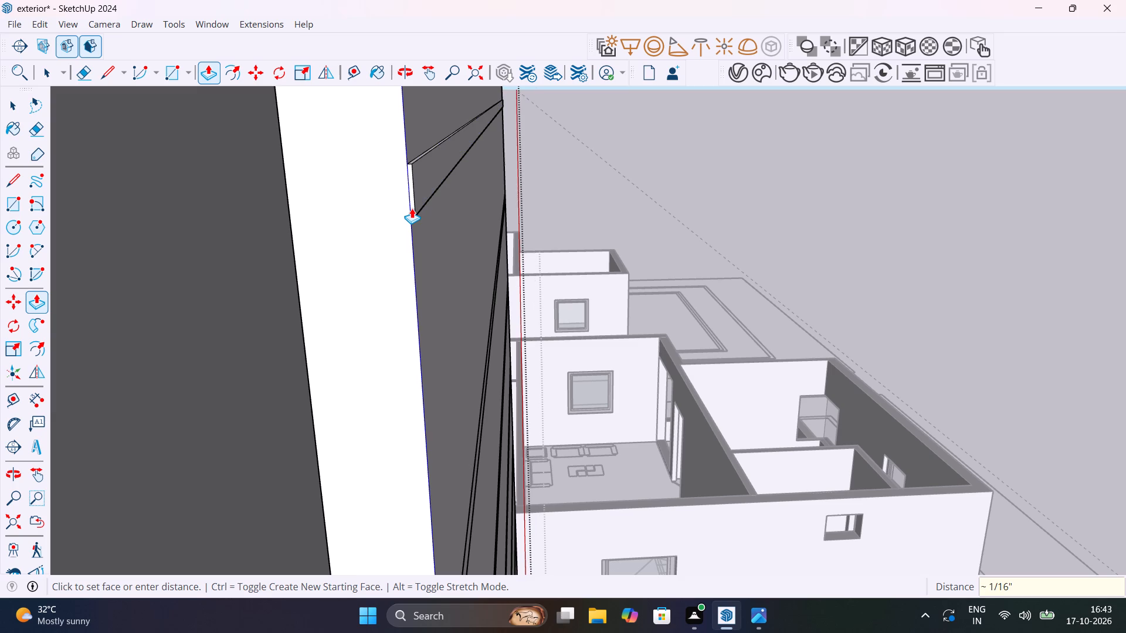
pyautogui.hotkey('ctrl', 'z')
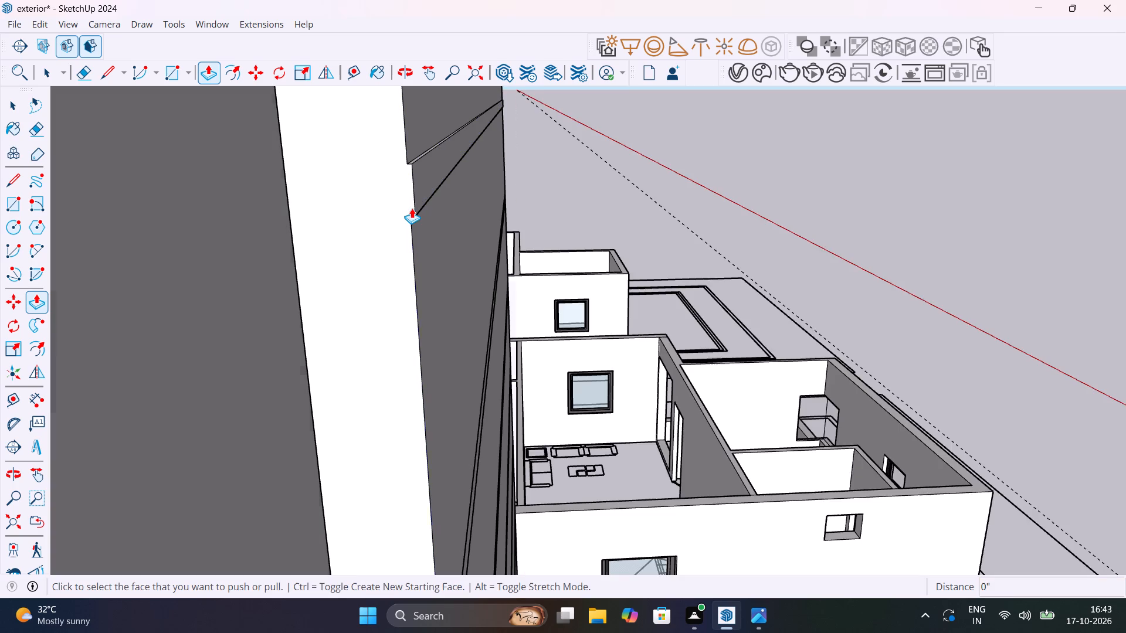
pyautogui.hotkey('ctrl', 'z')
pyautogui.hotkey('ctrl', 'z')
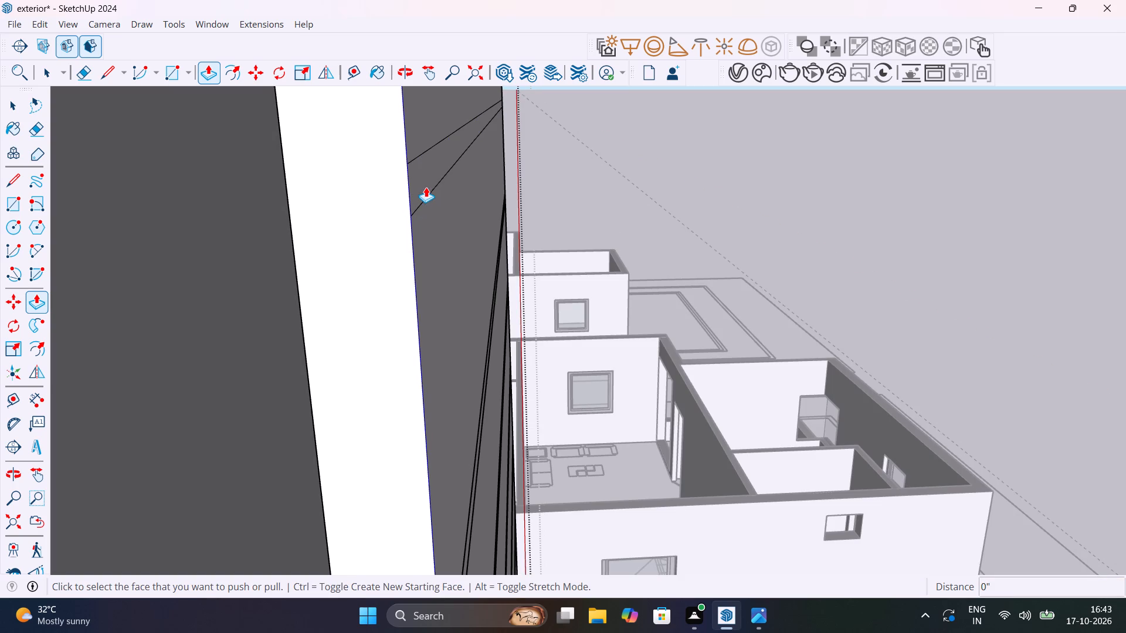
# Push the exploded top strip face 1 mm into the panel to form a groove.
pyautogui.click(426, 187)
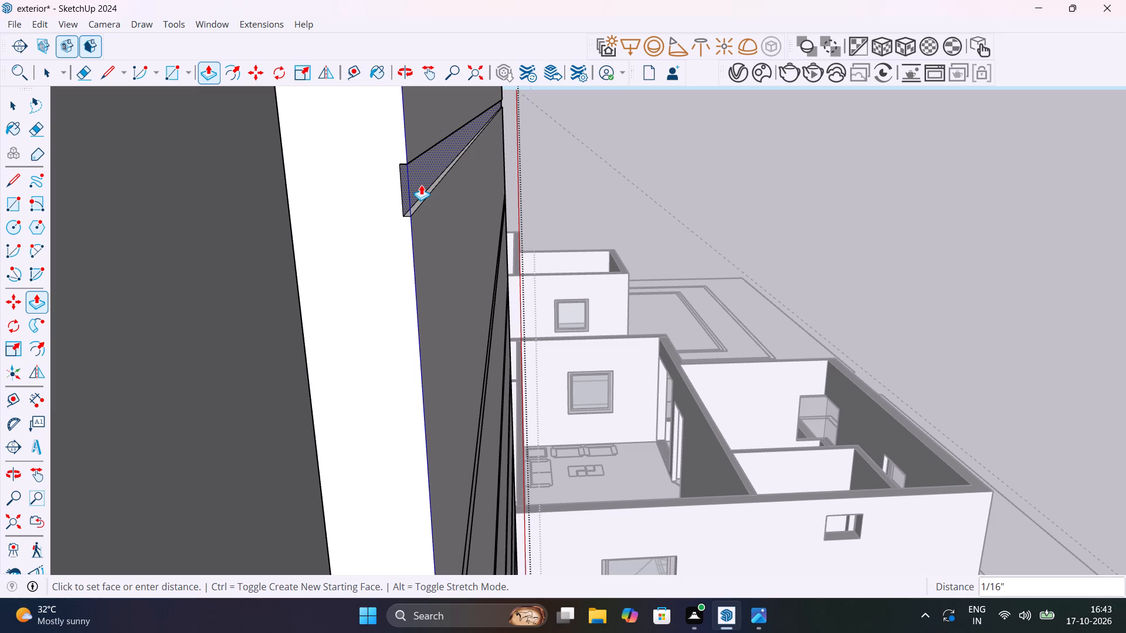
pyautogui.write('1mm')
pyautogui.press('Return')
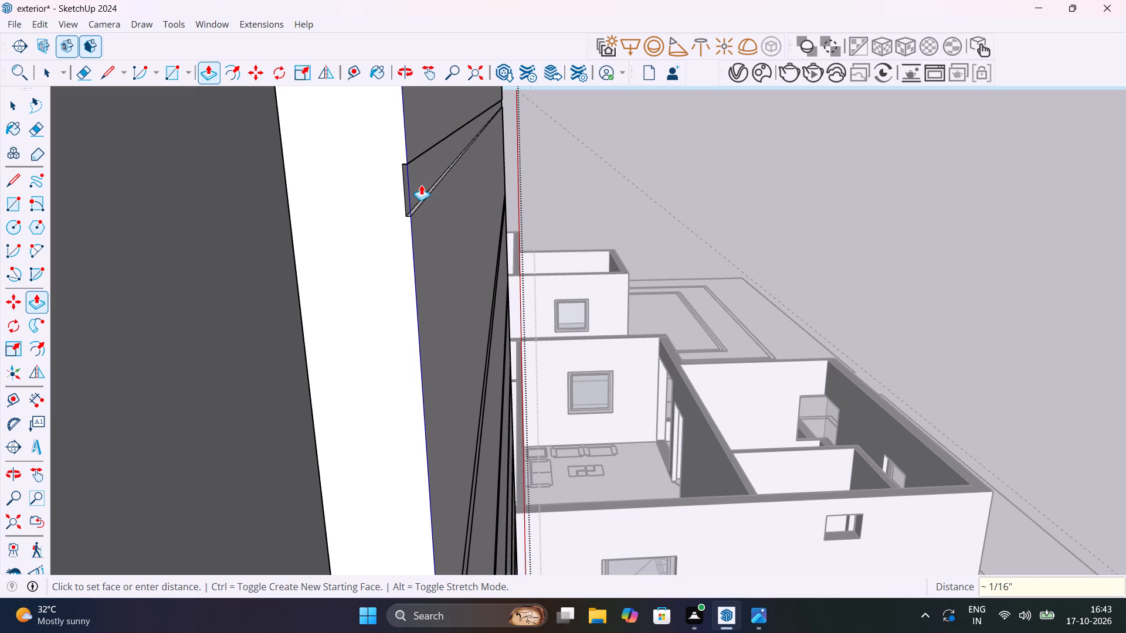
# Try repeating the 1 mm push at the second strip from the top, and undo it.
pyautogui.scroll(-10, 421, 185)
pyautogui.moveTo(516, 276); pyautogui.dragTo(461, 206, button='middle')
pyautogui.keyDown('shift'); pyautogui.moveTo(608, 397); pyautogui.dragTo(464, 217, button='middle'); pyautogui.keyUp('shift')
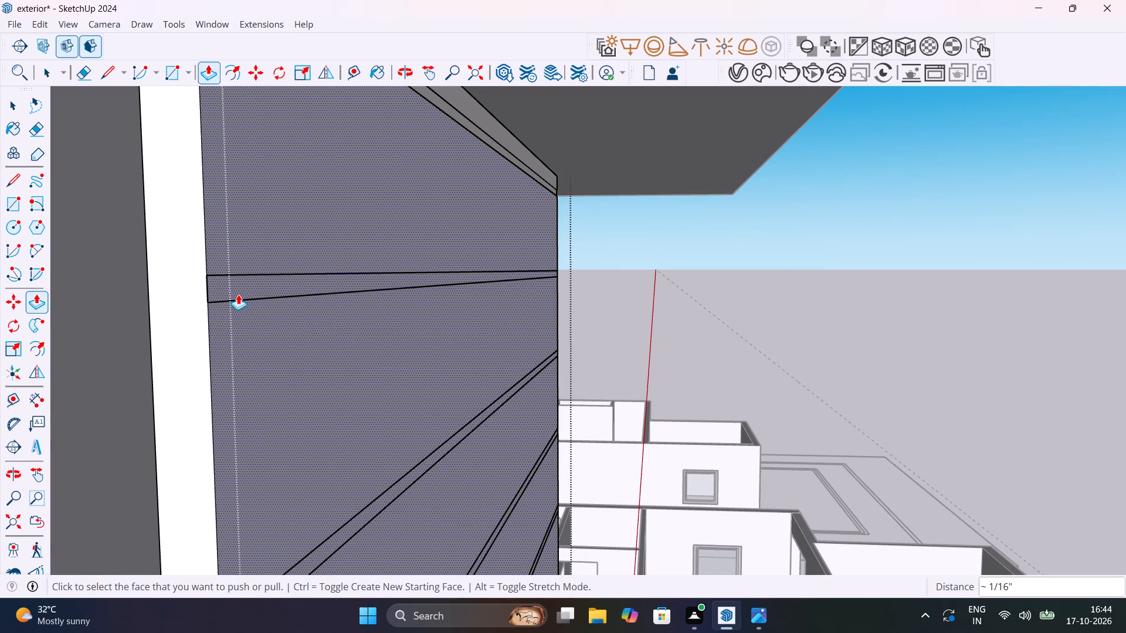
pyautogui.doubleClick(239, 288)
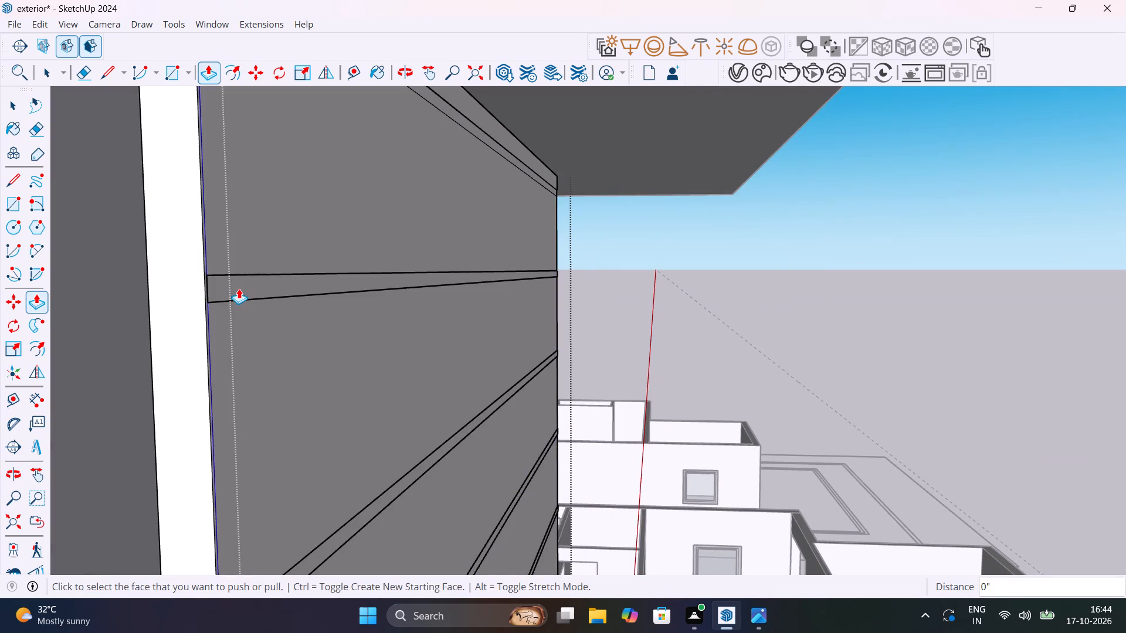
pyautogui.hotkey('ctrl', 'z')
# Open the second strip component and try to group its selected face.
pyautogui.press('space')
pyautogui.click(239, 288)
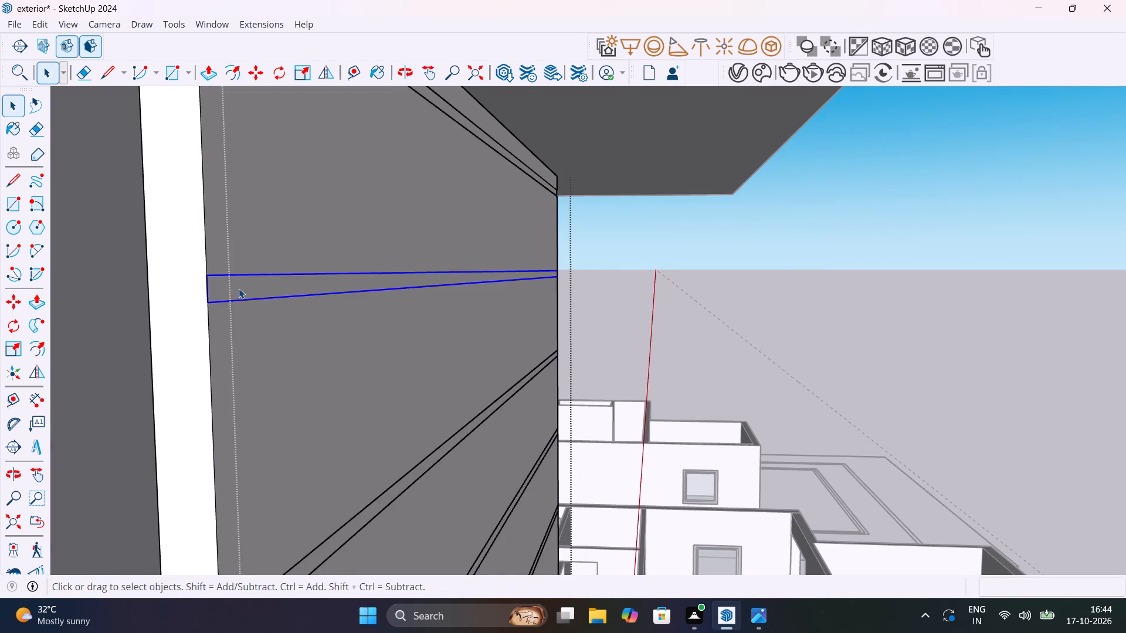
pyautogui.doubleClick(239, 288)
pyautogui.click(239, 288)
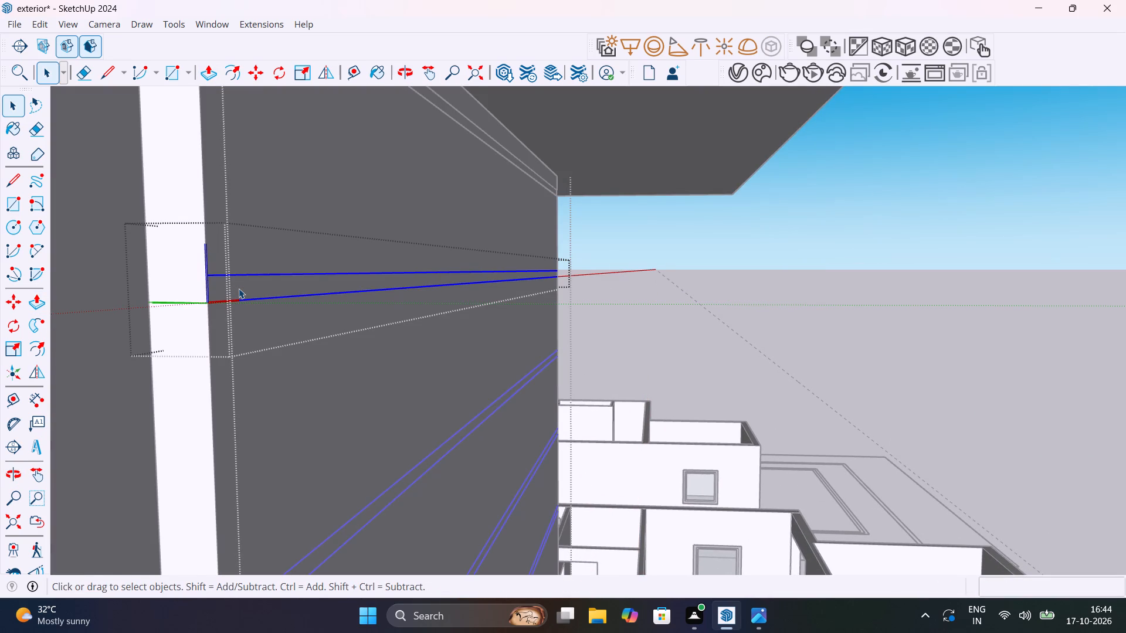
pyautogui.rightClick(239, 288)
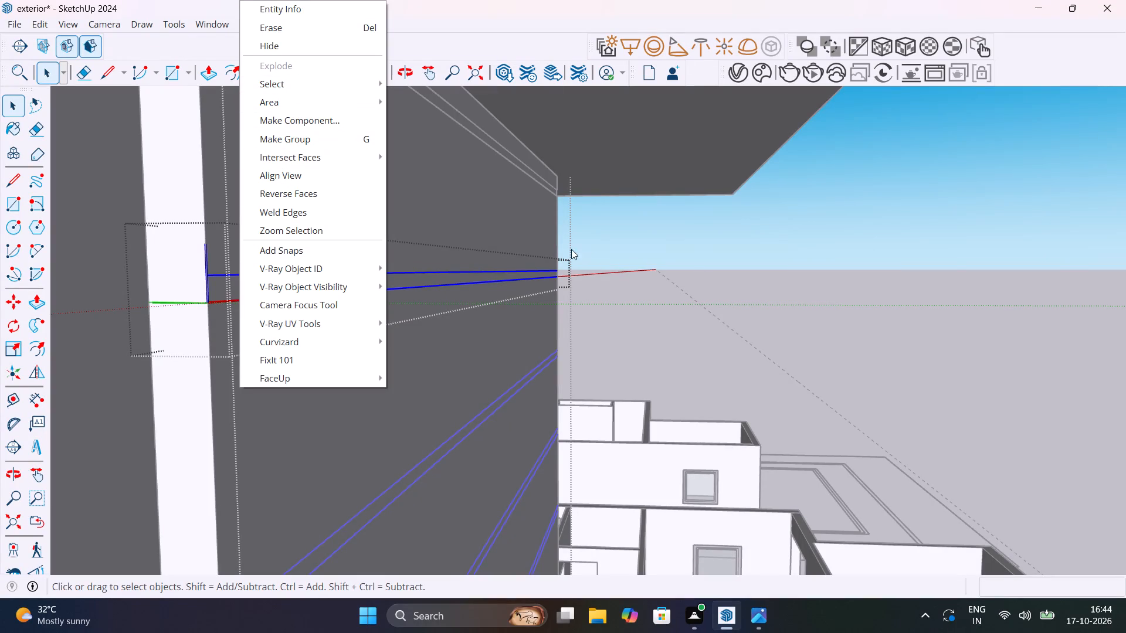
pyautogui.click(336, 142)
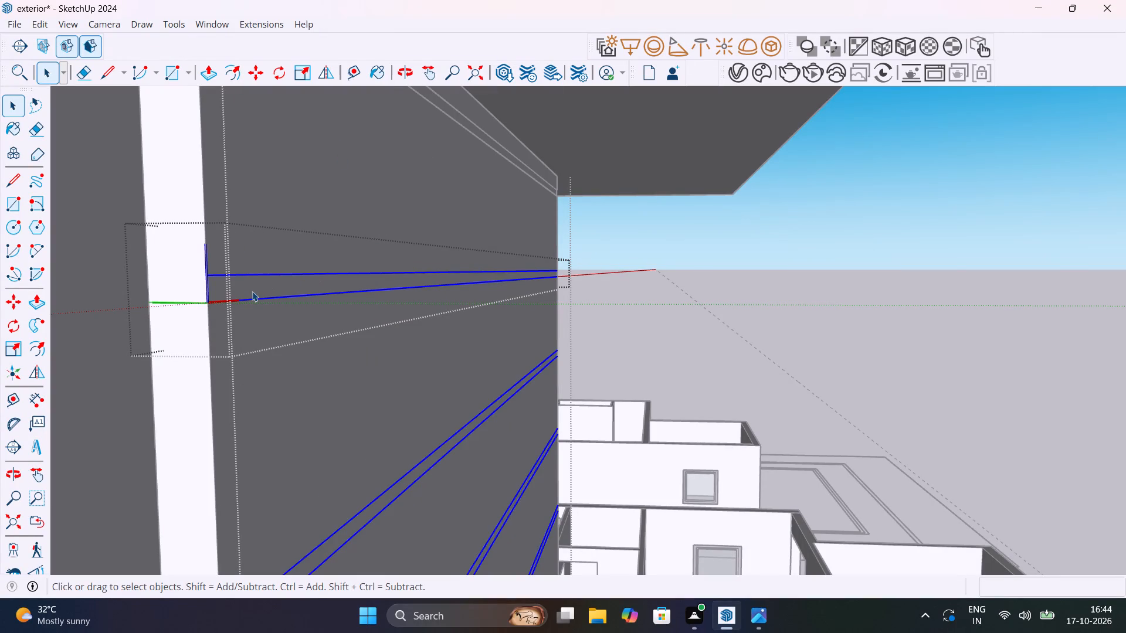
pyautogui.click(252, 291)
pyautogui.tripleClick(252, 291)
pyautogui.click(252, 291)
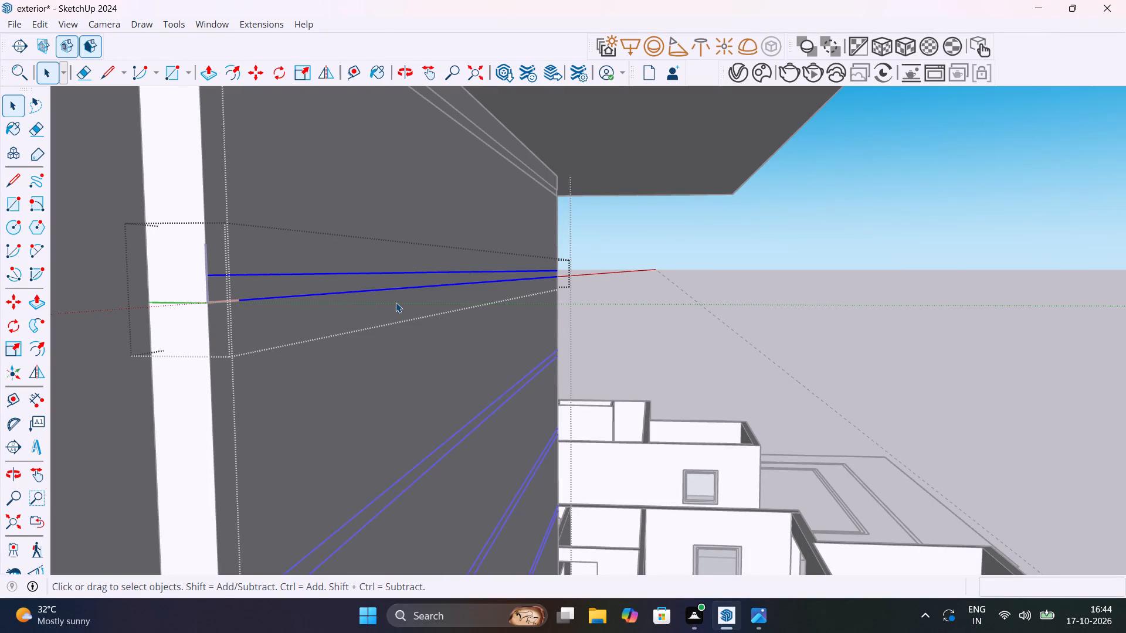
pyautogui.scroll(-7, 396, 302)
# Undo back to the single top strip component, removing the groove and the array of strip copies from the panel.
pyautogui.hotkey('ctrl', 'z')
pyautogui.hotkey('ctrl', 'z')
pyautogui.hotkey('ctrl', 'z')
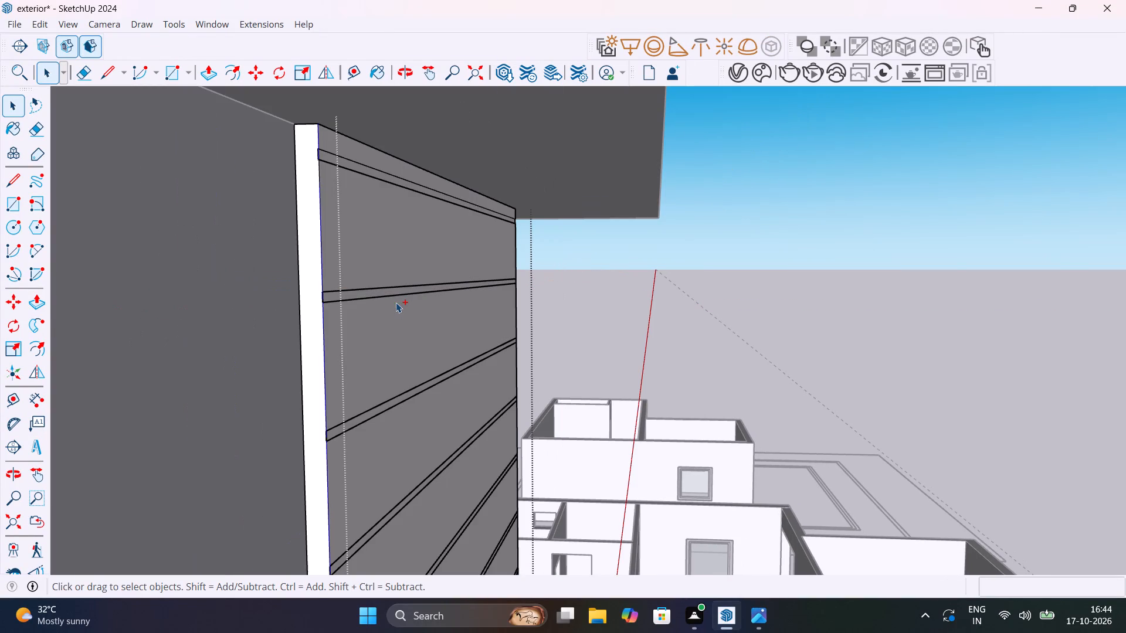
pyautogui.hotkey('ctrl', 'z')
pyautogui.hotkey('ctrl', 'z')
pyautogui.hotkey('ctrl', 'z')
pyautogui.hotkey('ctrl', 'z')
pyautogui.hotkey('ctrl', 'z')
pyautogui.hotkey('ctrl', 'z')
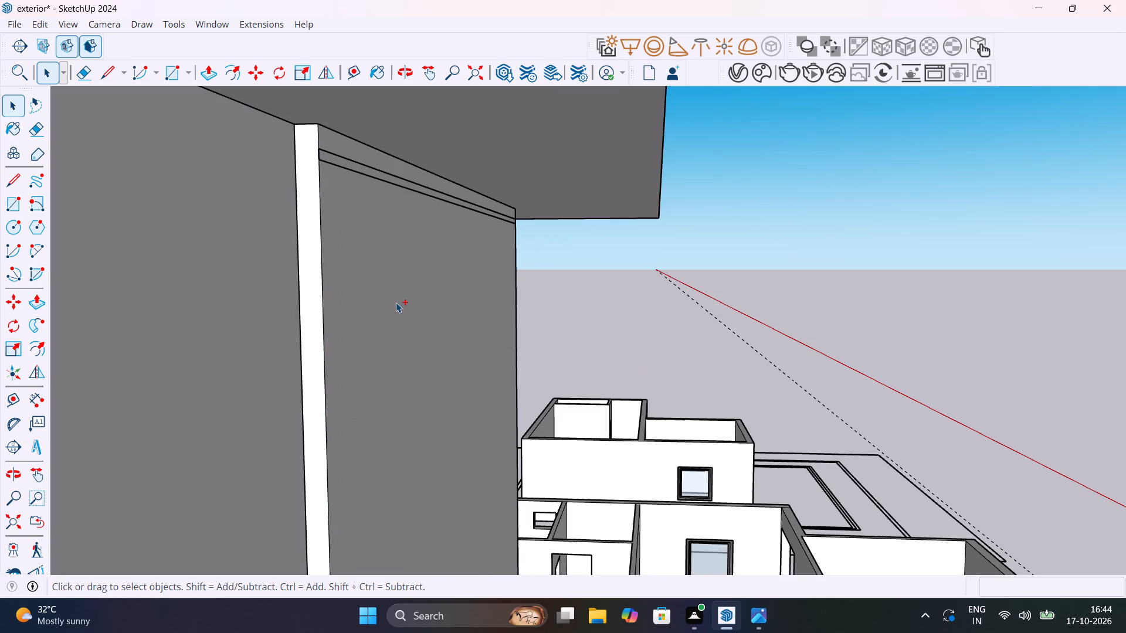
# Open the wall panel and explode the top strip component into its loose edges.
pyautogui.click(364, 170)
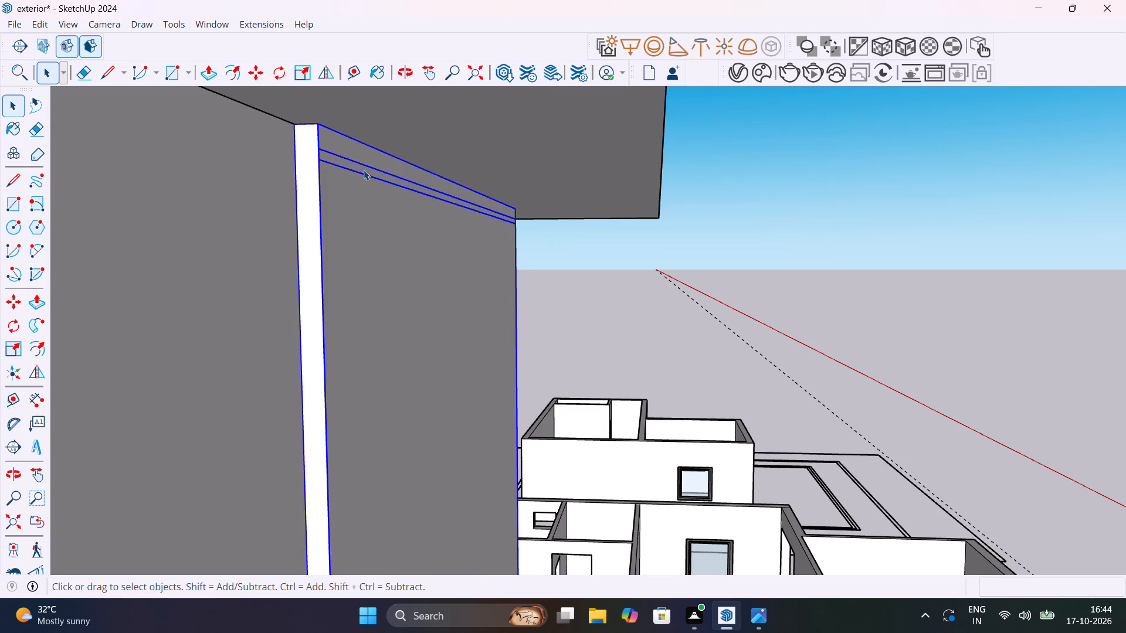
pyautogui.doubleClick(364, 170)
pyautogui.click(364, 170)
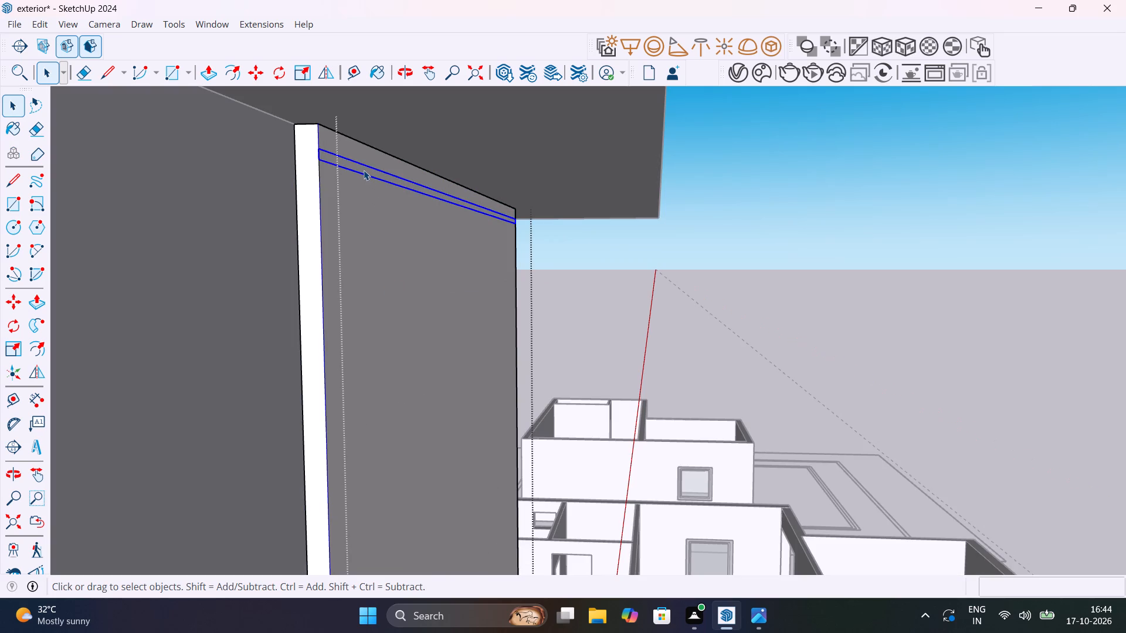
pyautogui.rightClick(364, 170)
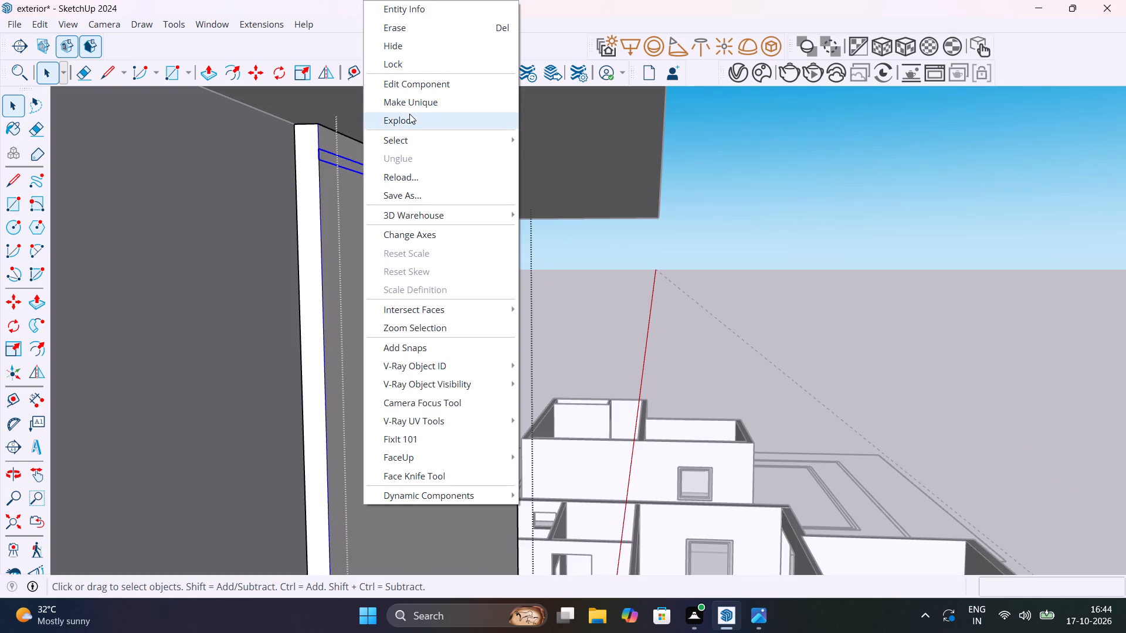
pyautogui.click(409, 114)
pyautogui.click(788, 298)
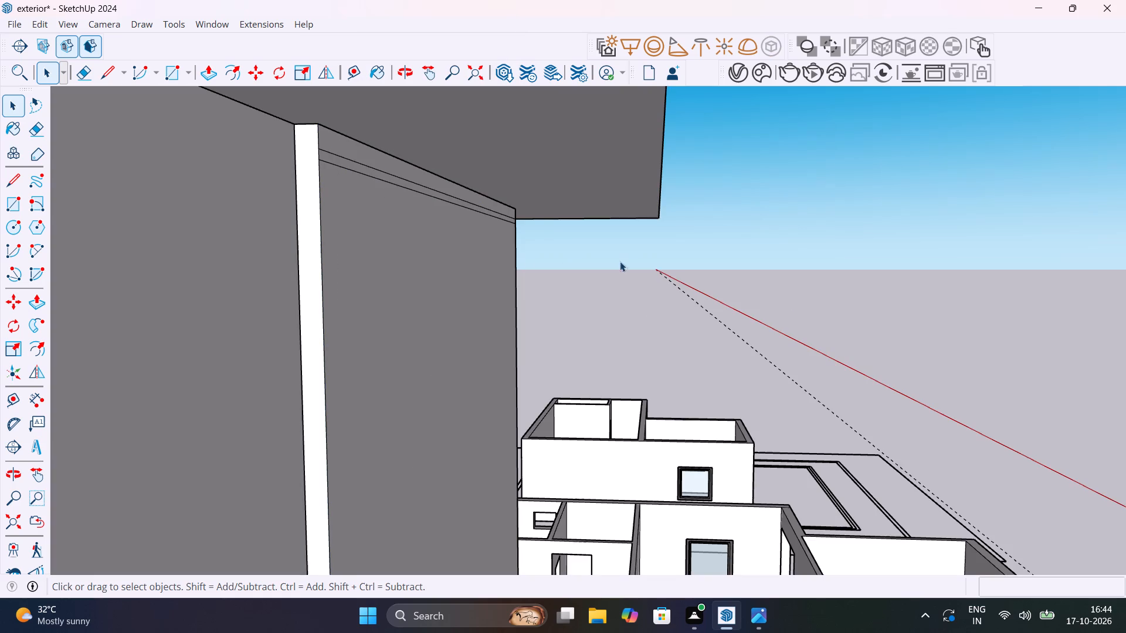
# Copy the top strip's two edges 9' 8 9/16" down to the panel's base and divide the distance into 20 evenly spaced copies.
pyautogui.scroll(8, 354, 161)
pyautogui.click(352, 165)
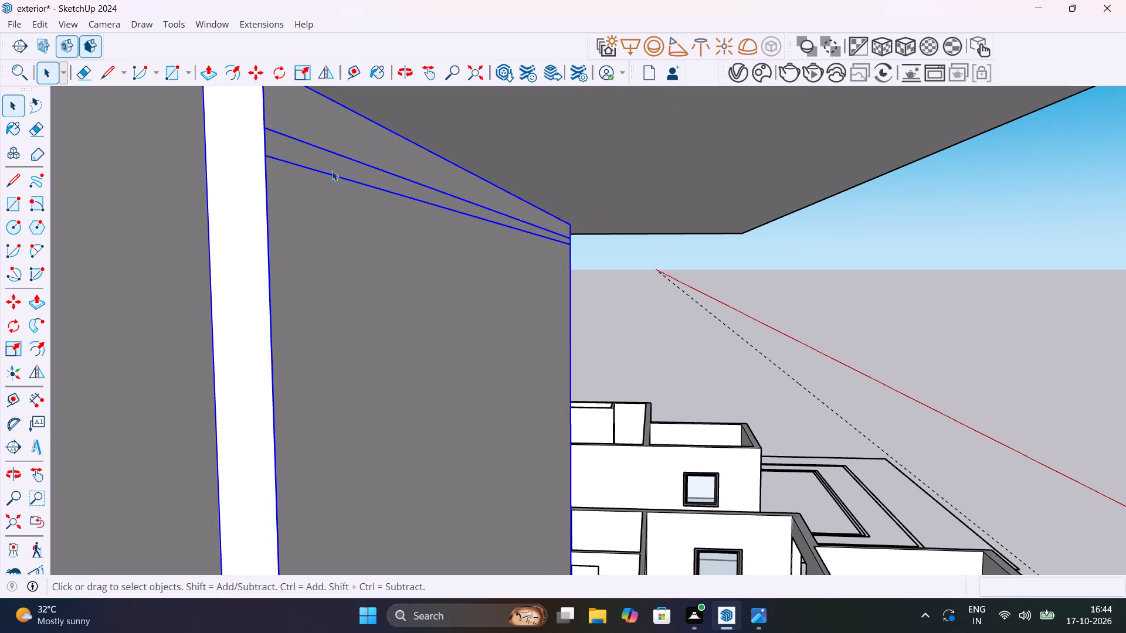
pyautogui.doubleClick(332, 171)
pyautogui.doubleClick(332, 171)
pyautogui.click(280, 143)
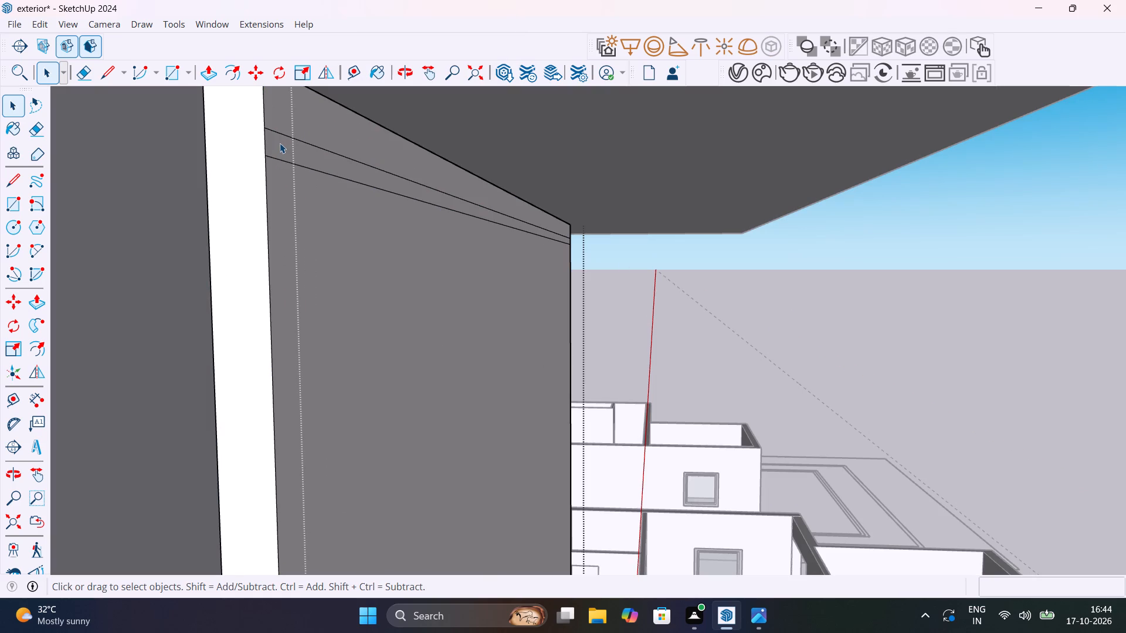
pyautogui.click(283, 137)
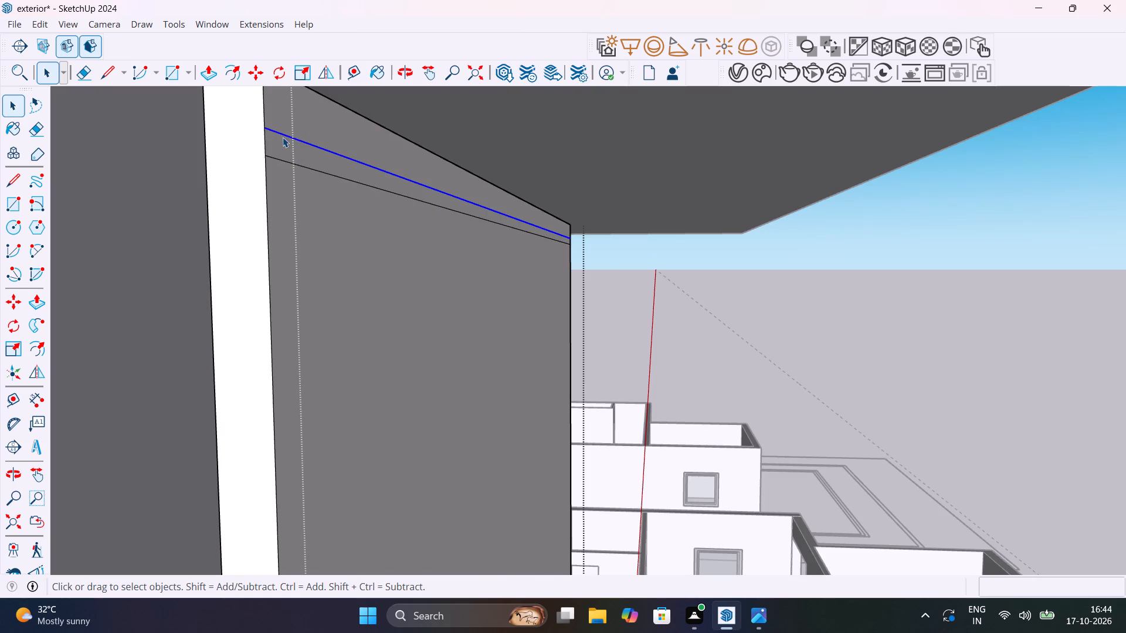
pyautogui.keyDown('shift'); pyautogui.click(287, 164); pyautogui.keyUp('shift')
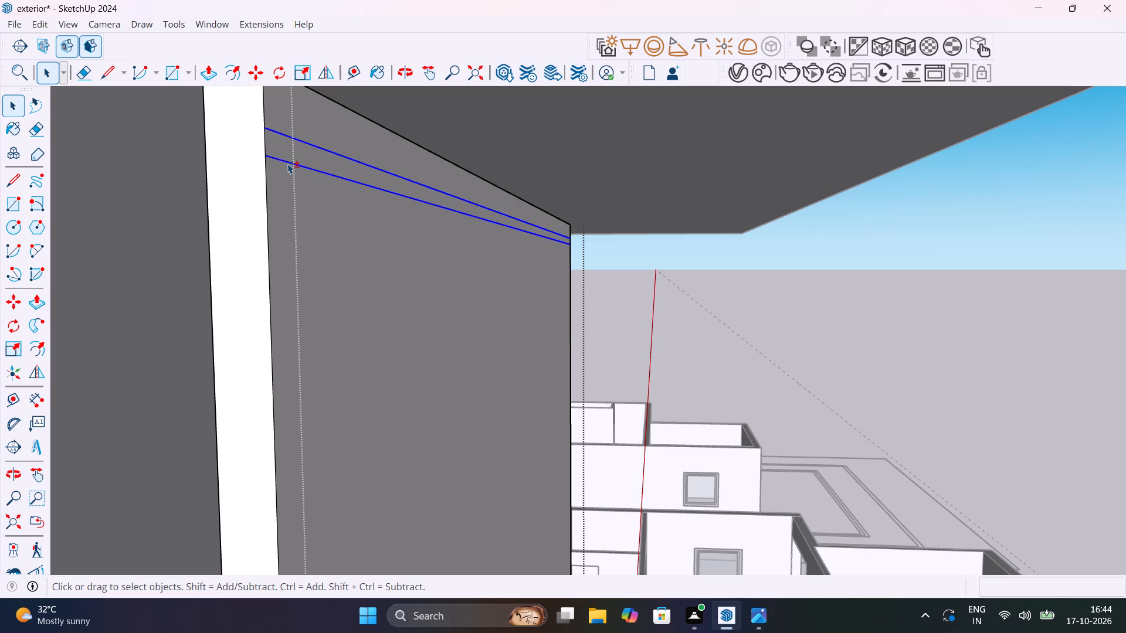
pyautogui.press('m')
pyautogui.click(264, 158)
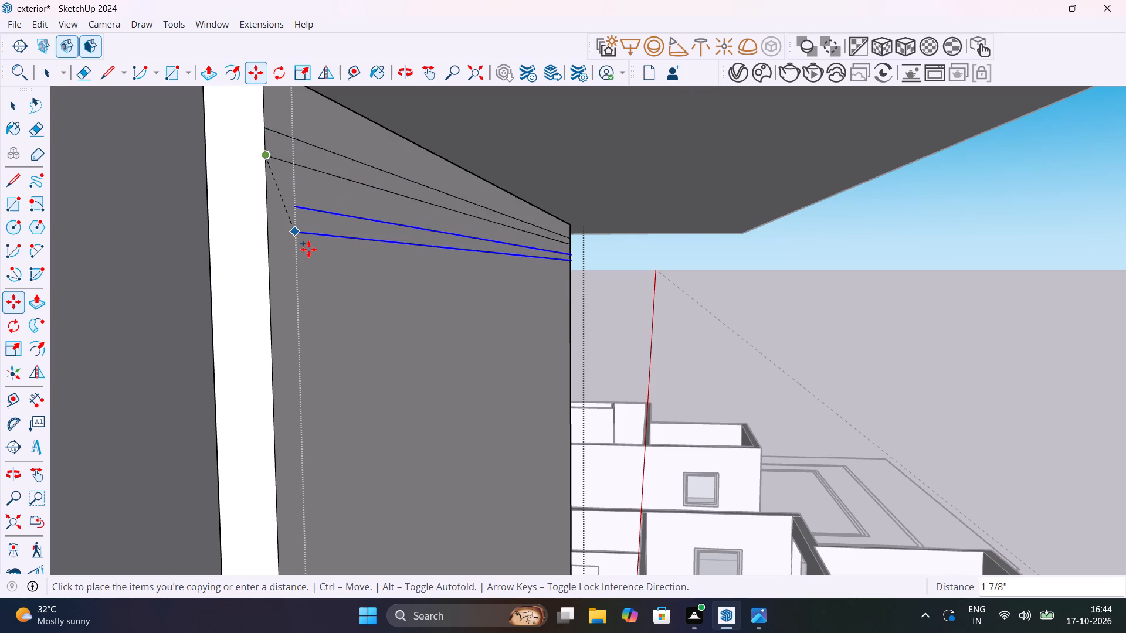
pyautogui.scroll(-20, 308, 249)
pyautogui.scroll(-6, 308, 249)
pyautogui.scroll(-1, 345, 431)
pyautogui.moveTo(344, 428); pyautogui.dragTo(310, 315, button='middle')
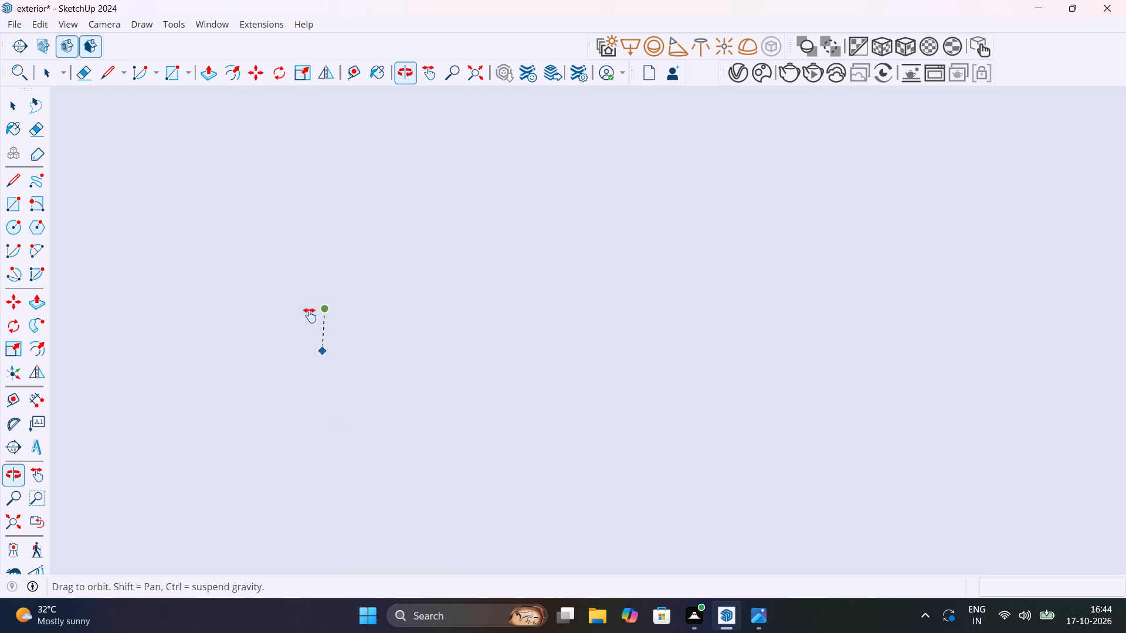
pyautogui.moveTo(310, 315); pyautogui.dragTo(304, 280, button='middle')
pyautogui.keyDown('shift'); pyautogui.scroll(1, 304, 280); pyautogui.keyUp('shift')
pyautogui.click(17, 525)
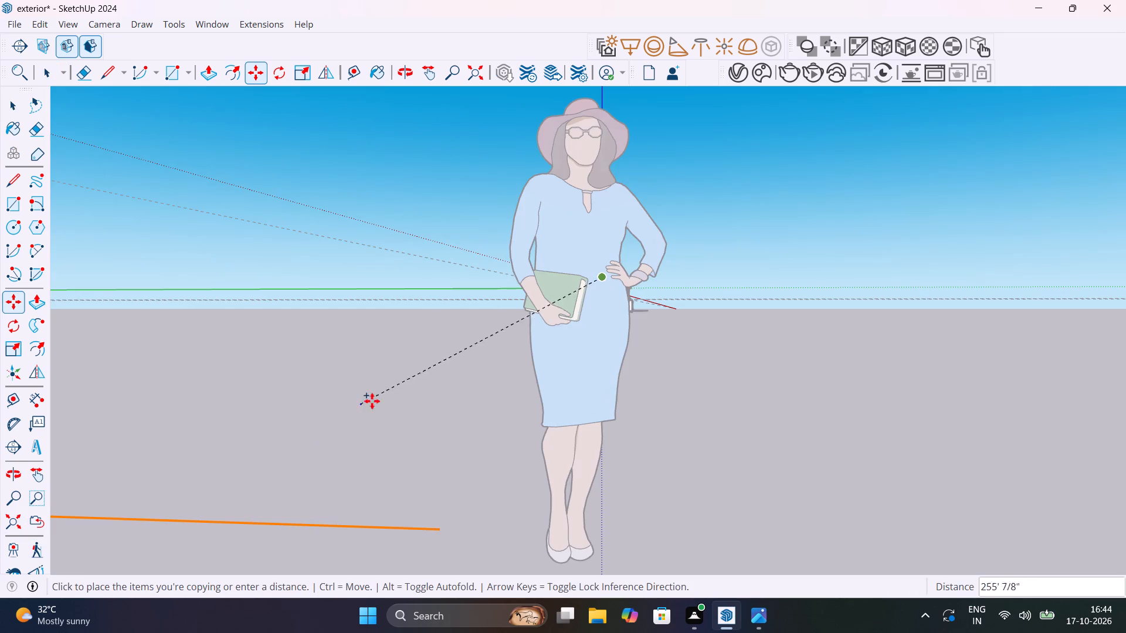
pyautogui.keyDown('shift'); pyautogui.moveTo(681, 313); pyautogui.dragTo(445, 527, button='middle'); pyautogui.keyUp('shift')
pyautogui.scroll(15, 629, 301)
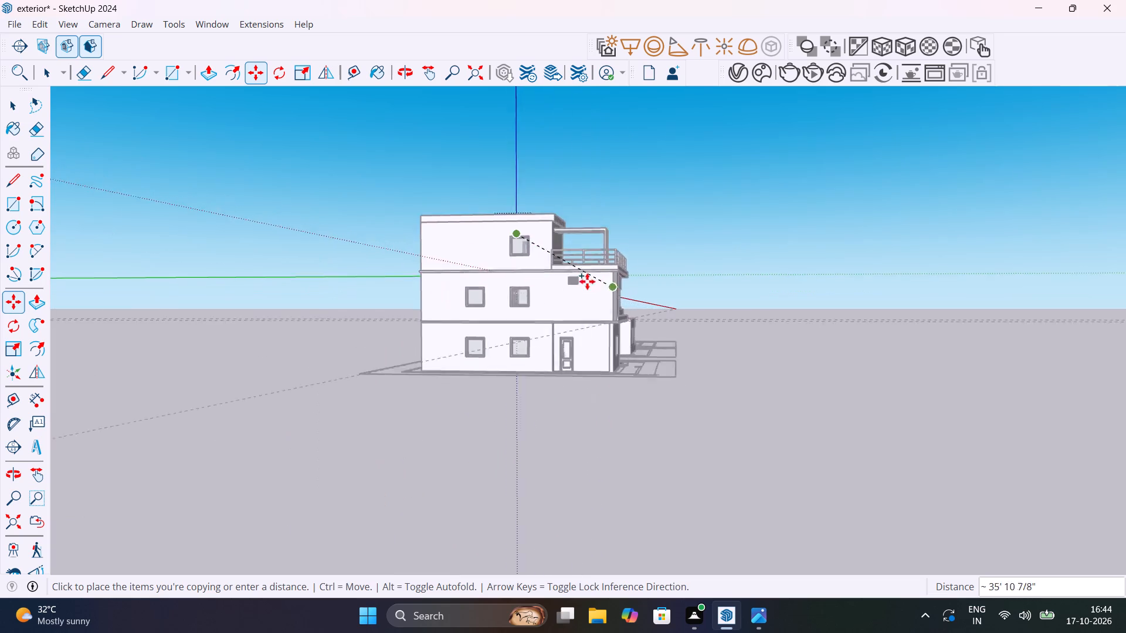
pyautogui.scroll(12, 587, 281)
pyautogui.moveTo(552, 285); pyautogui.dragTo(198, 412, button='middle')
pyautogui.scroll(12, 723, 147)
pyautogui.keyDown('shift'); pyautogui.moveTo(635, 383); pyautogui.dragTo(704, 318, button='middle'); pyautogui.keyUp('shift')
pyautogui.scroll(6, 681, 274)
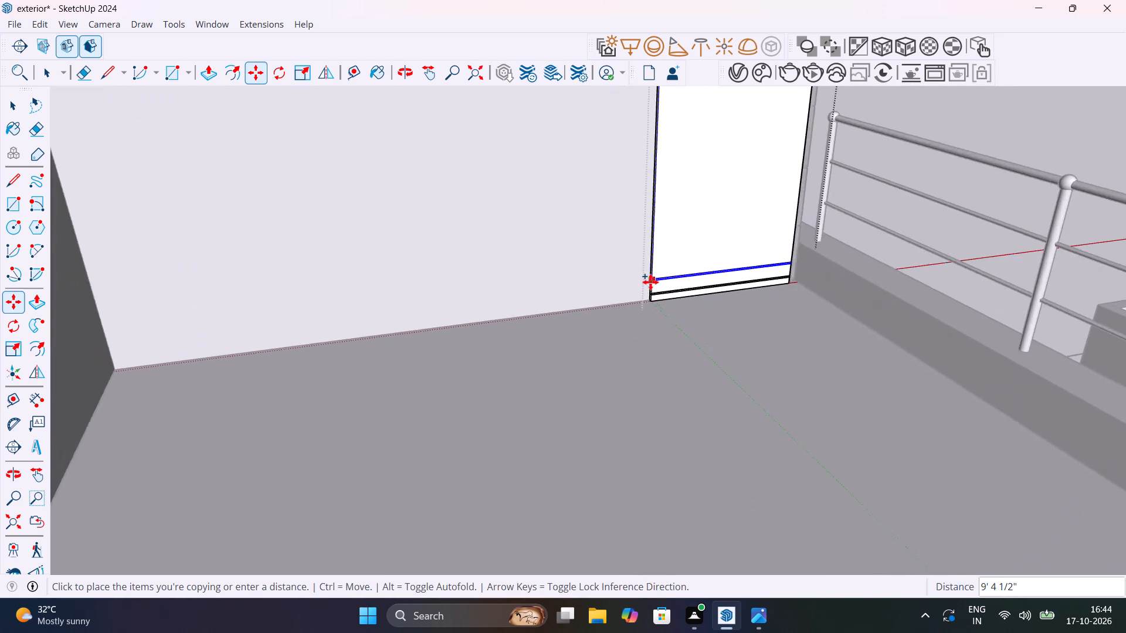
pyautogui.scroll(20, 650, 282)
pyautogui.scroll(1, 650, 282)
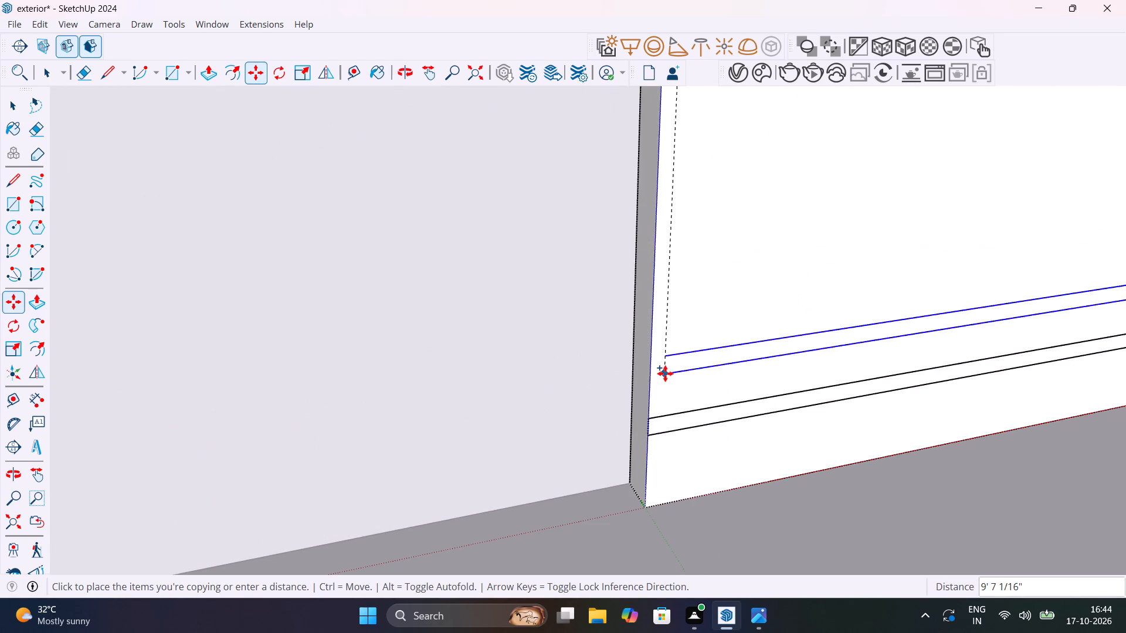
pyautogui.click(653, 434)
pyautogui.write('20/')
pyautogui.press('Return')
pyautogui.scroll(-8, 653, 434)
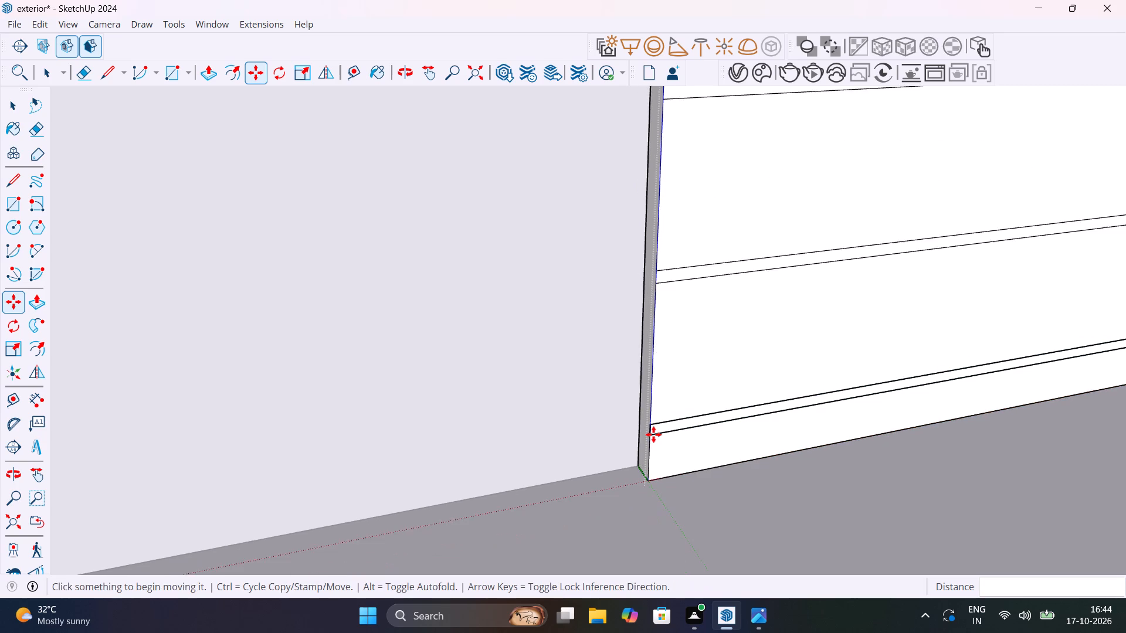
pyautogui.scroll(-20, 653, 434)
pyautogui.scroll(-9, 653, 434)
pyautogui.press('space')
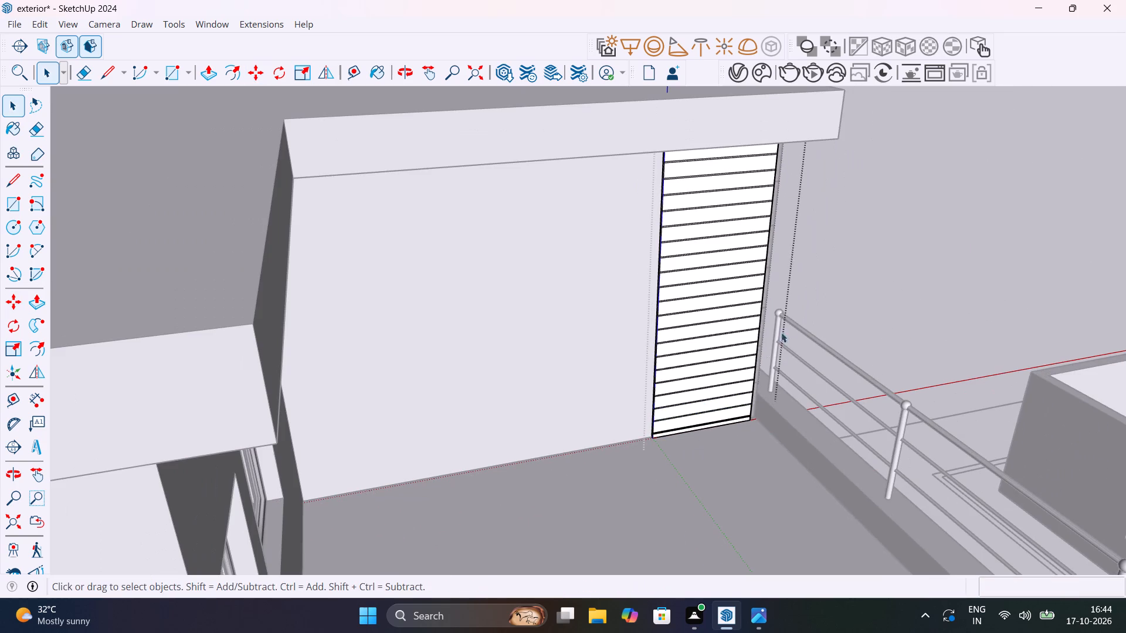
# Push the top strip face 1/4" into the panel to form a groove.
pyautogui.scroll(7, 748, 239)
pyautogui.moveTo(749, 244); pyautogui.dragTo(622, 213, button='middle')
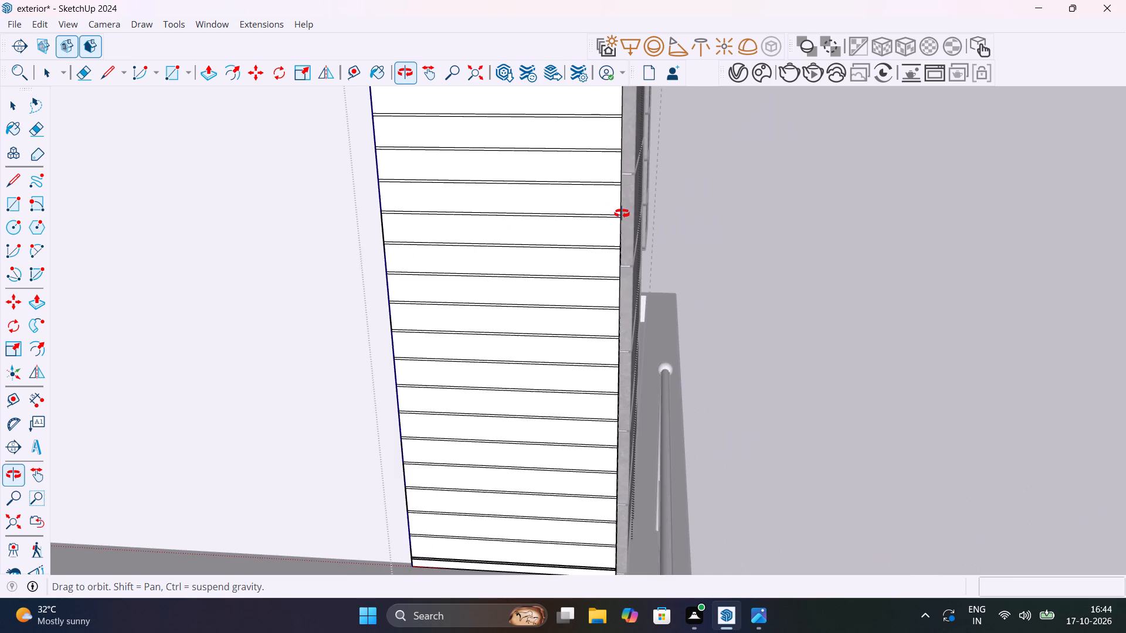
pyautogui.moveTo(622, 213); pyautogui.dragTo(735, 248, button='middle')
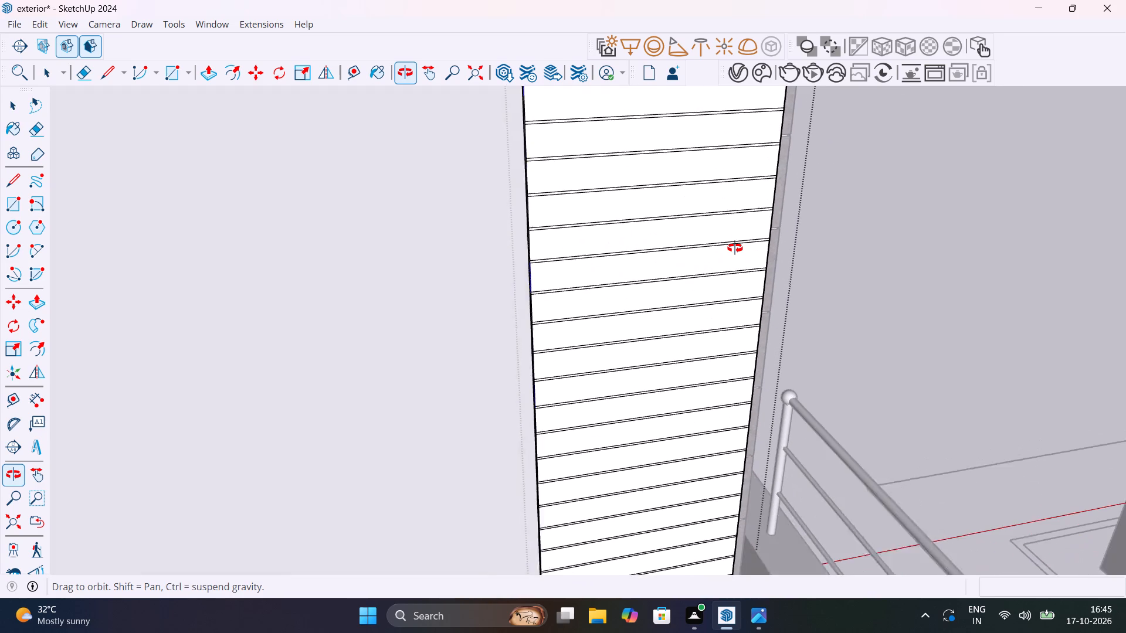
pyautogui.moveTo(735, 248); pyautogui.dragTo(787, 353, button='middle')
pyautogui.scroll(10, 683, 189)
pyautogui.keyDown('shift'); pyautogui.moveTo(628, 181); pyautogui.dragTo(645, 203, button='middle'); pyautogui.keyUp('shift')
pyautogui.scroll(5, 605, 246)
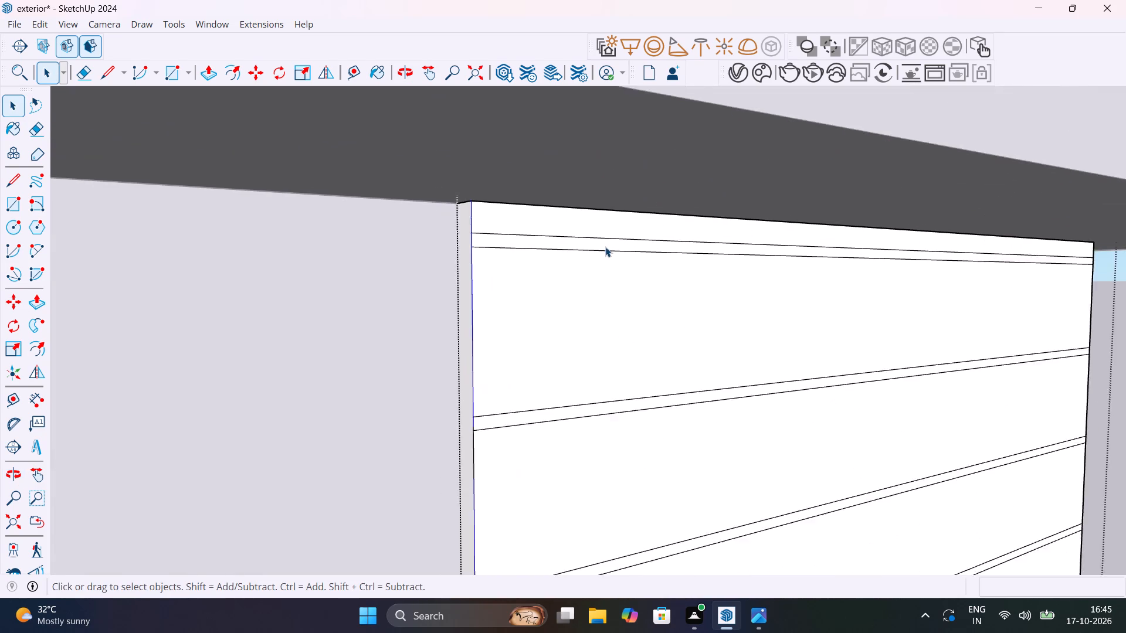
pyautogui.scroll(2, 605, 247)
pyautogui.click(606, 247)
pyautogui.press('p')
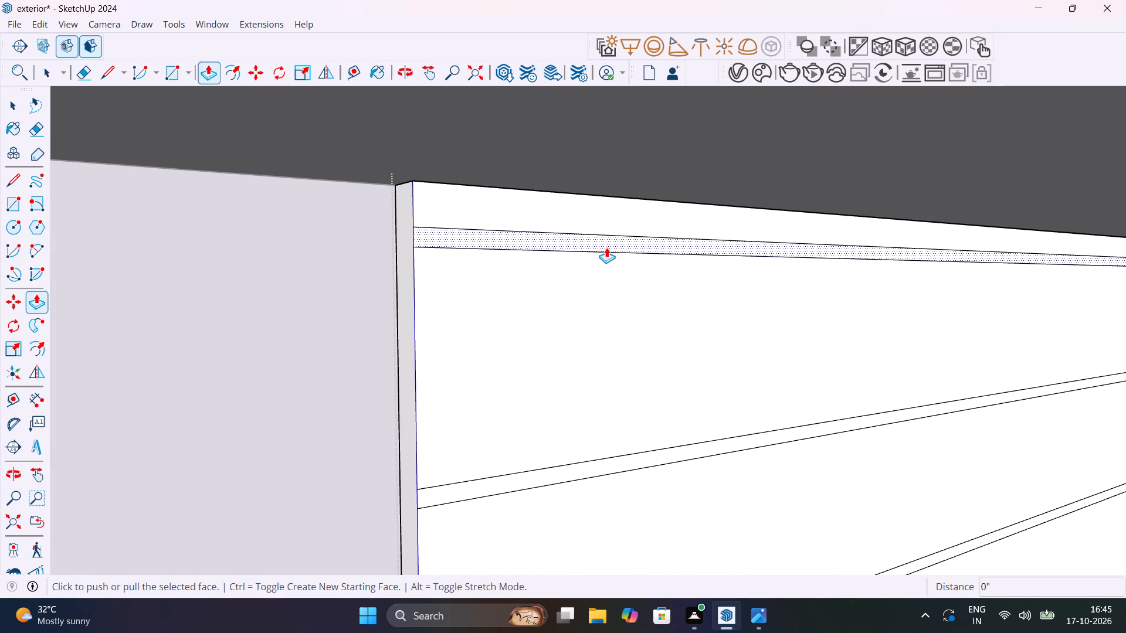
pyautogui.click(606, 247)
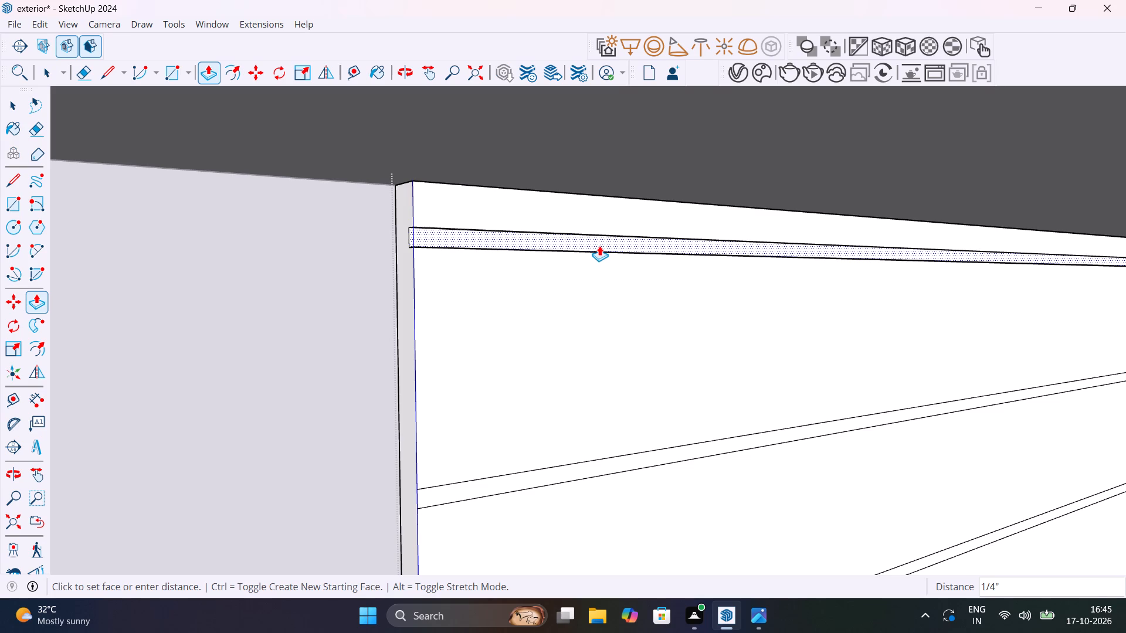
pyautogui.click(599, 246)
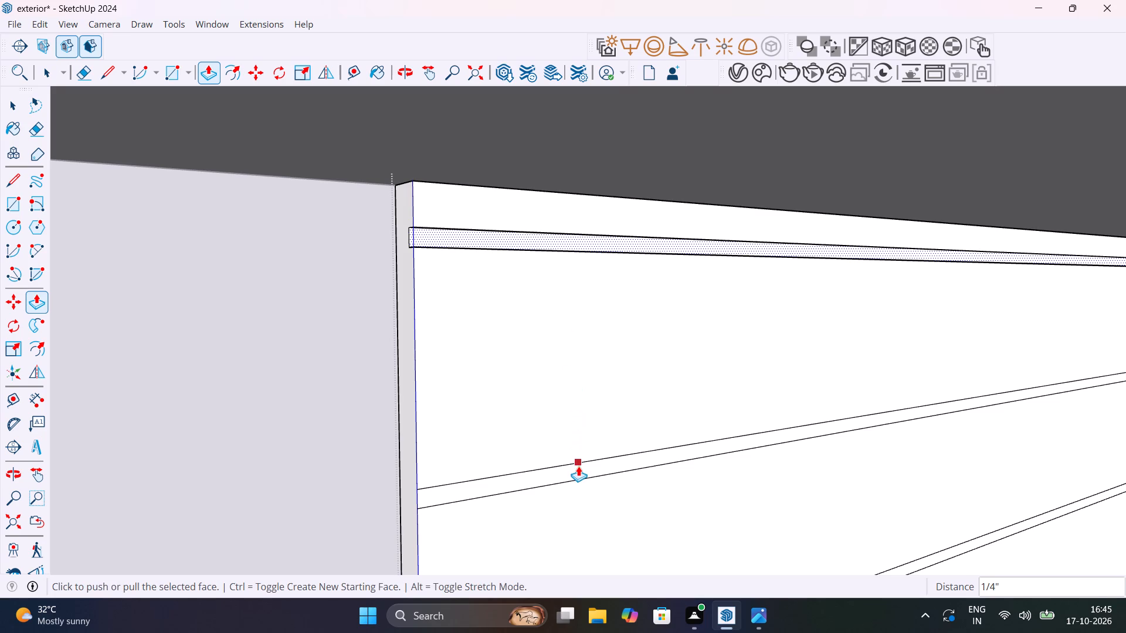
# Repeat the 1/4" push on the second strip and the next strips below it.
pyautogui.press('space')
pyautogui.click(579, 471)
pyautogui.press('p')
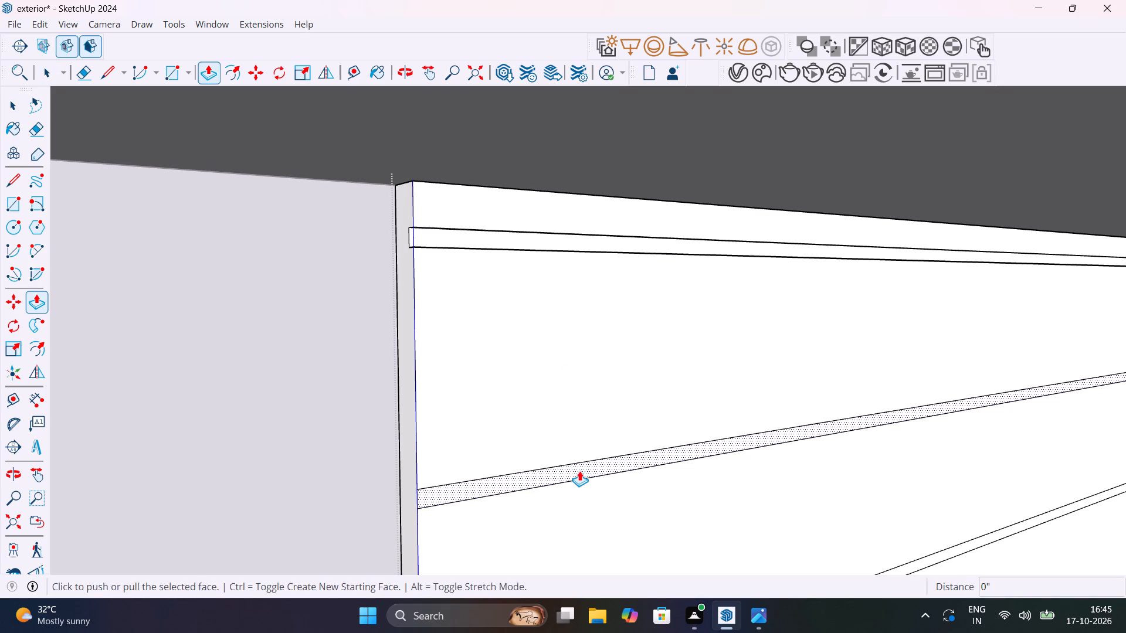
pyautogui.click(579, 471)
pyautogui.doubleClick(579, 471)
pyautogui.scroll(-3, 577, 471)
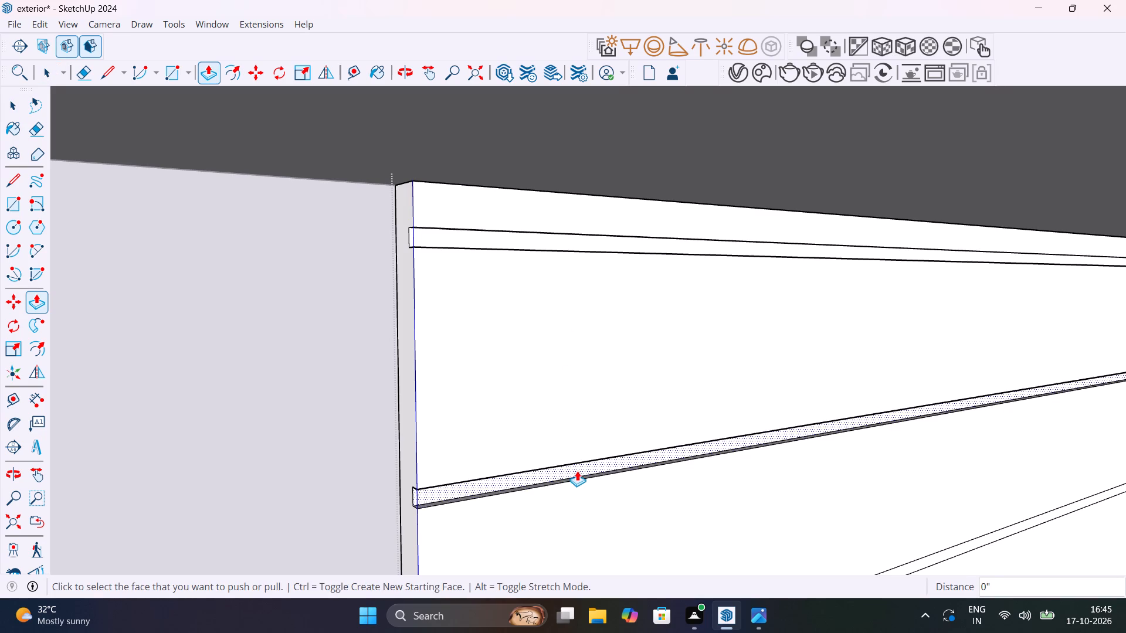
pyautogui.scroll(-7, 577, 471)
pyautogui.keyDown('shift'); pyautogui.moveTo(620, 539); pyautogui.dragTo(674, 342, button='middle'); pyautogui.keyUp('shift')
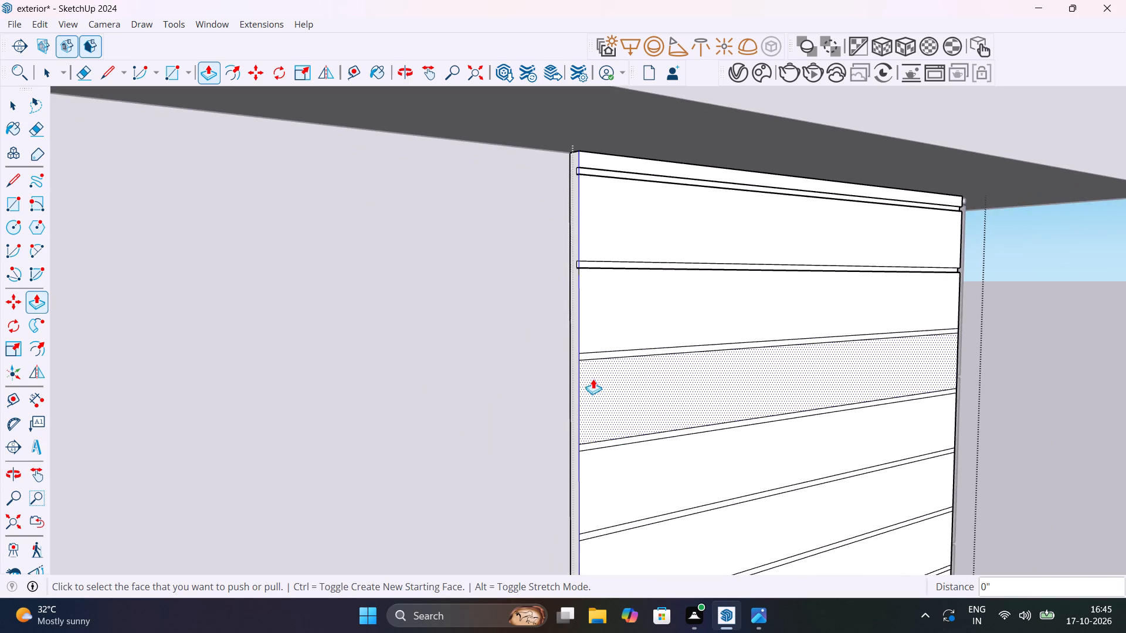
pyautogui.scroll(8, 592, 373)
pyautogui.click(610, 328)
pyautogui.doubleClick(610, 329)
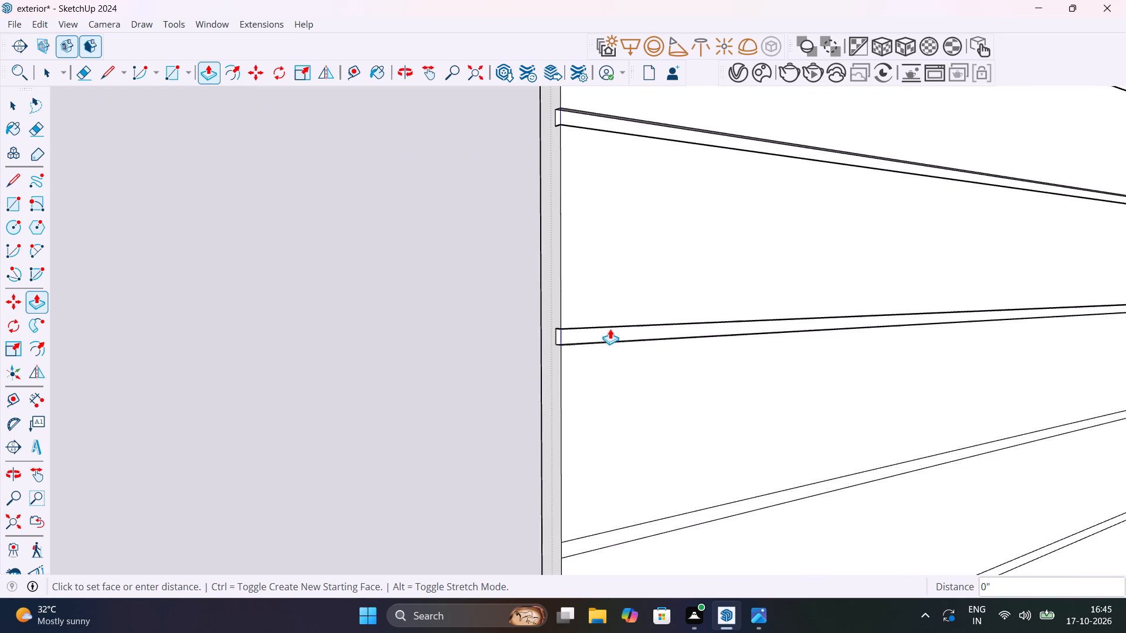
pyautogui.doubleClick(665, 525)
pyautogui.scroll(-4, 666, 525)
pyautogui.keyDown('shift'); pyautogui.moveTo(674, 518); pyautogui.dragTo(672, 284, button='middle'); pyautogui.keyUp('shift')
pyautogui.keyDown('shift'); pyautogui.scroll(1, 672, 284); pyautogui.keyUp('shift')
pyautogui.scroll(4, 612, 443)
pyautogui.doubleClick(609, 440)
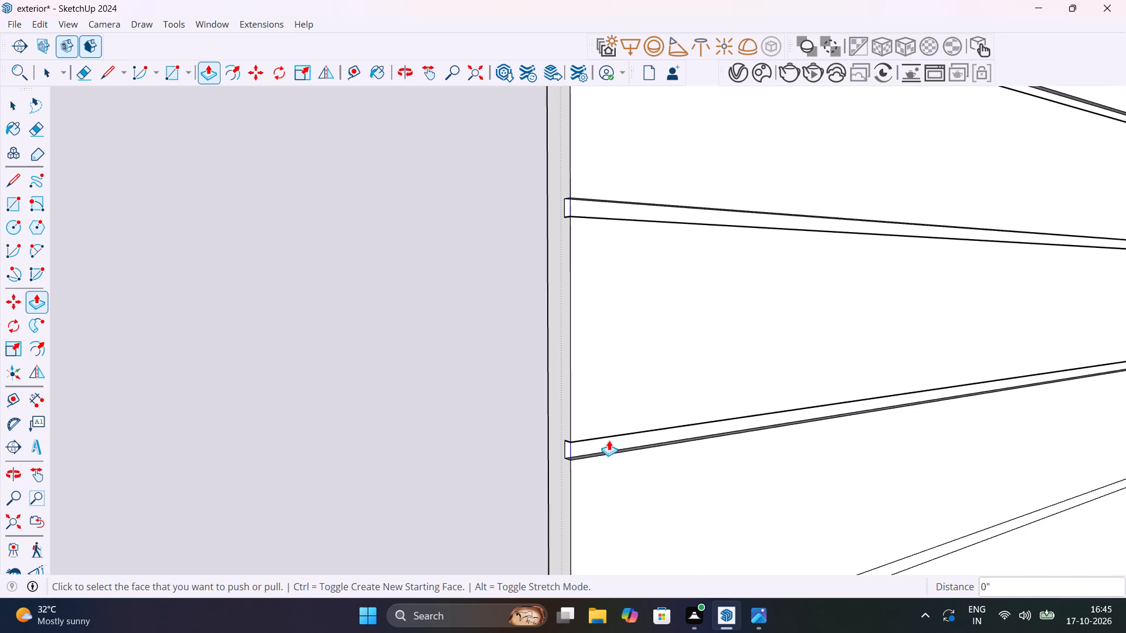
# Repeat the 1/4" groove push on the next three strips down the panel.
pyautogui.scroll(1, 609, 440)
pyautogui.scroll(-6, 609, 440)
pyautogui.scroll(1, 622, 440)
pyautogui.keyDown('shift'); pyautogui.moveTo(625, 435); pyautogui.dragTo(623, 254, button='middle'); pyautogui.keyUp('shift')
pyautogui.doubleClick(623, 420)
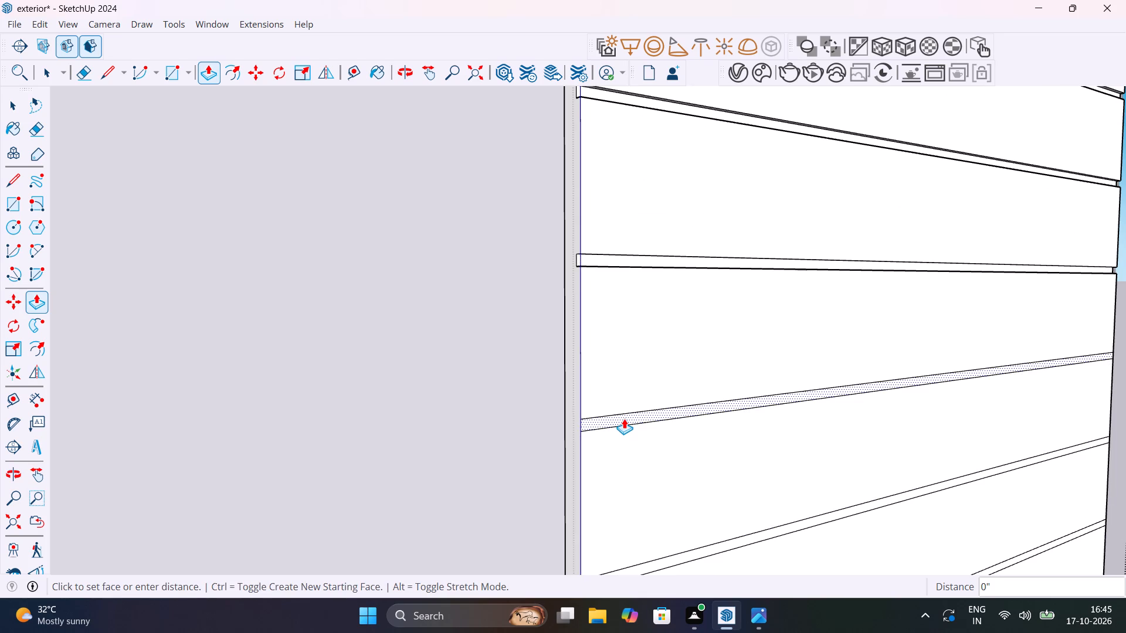
pyautogui.doubleClick(624, 418)
pyautogui.scroll(-4, 625, 418)
pyautogui.keyDown('shift'); pyautogui.scroll(1, 625, 418); pyautogui.keyUp('shift')
pyautogui.keyDown('shift'); pyautogui.moveTo(625, 418); pyautogui.dragTo(634, 299, button='middle'); pyautogui.keyUp('shift')
pyautogui.scroll(9, 615, 431)
pyautogui.doubleClick(625, 406)
pyautogui.scroll(-4, 626, 405)
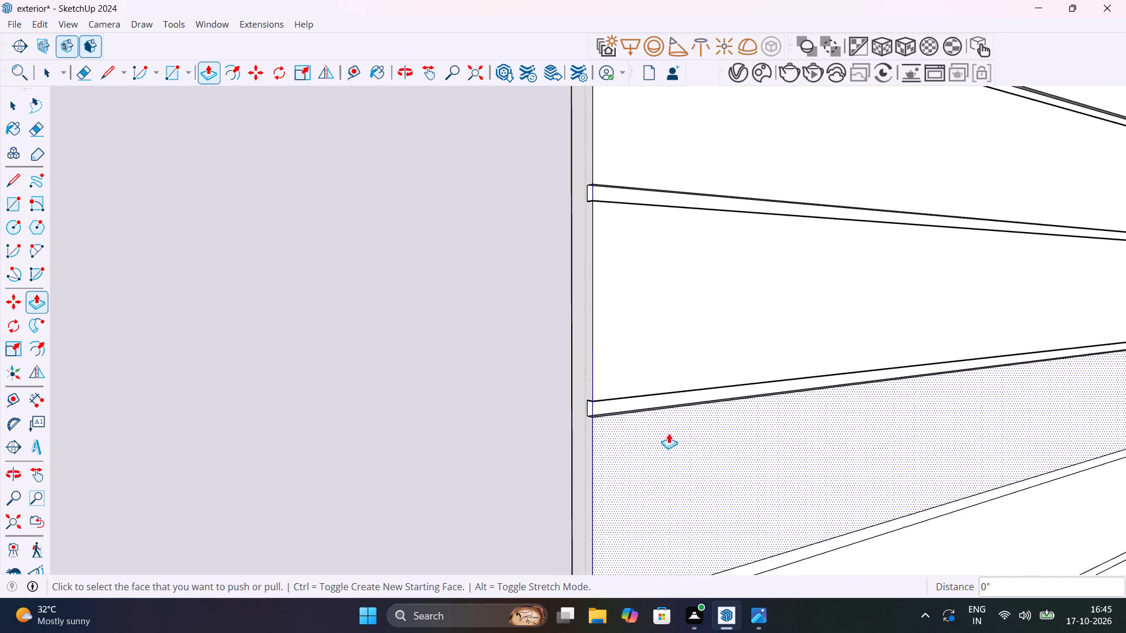
pyautogui.keyDown('shift'); pyautogui.moveTo(669, 433); pyautogui.dragTo(646, 222, button='middle'); pyautogui.keyUp('shift')
pyautogui.doubleClick(608, 385)
# Repeat the 1/4" groove push on the next two strips down the cladding panel.
pyautogui.scroll(-4, 610, 386)
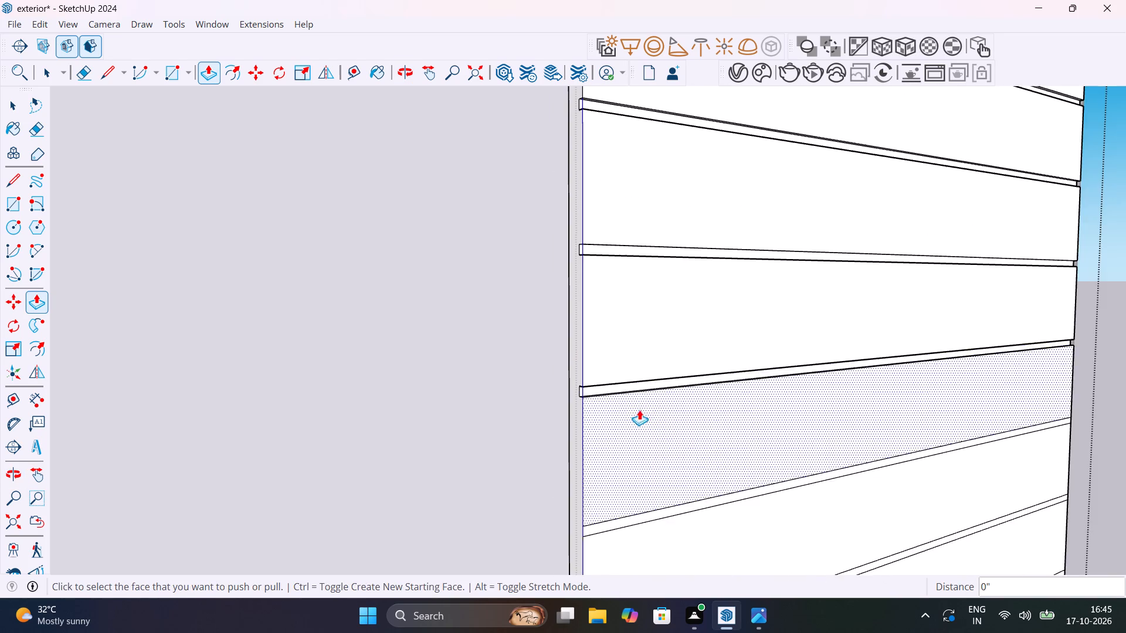
pyautogui.keyDown('shift'); pyautogui.moveTo(641, 406); pyautogui.dragTo(624, 247, button='middle'); pyautogui.keyUp('shift')
pyautogui.scroll(7, 592, 352)
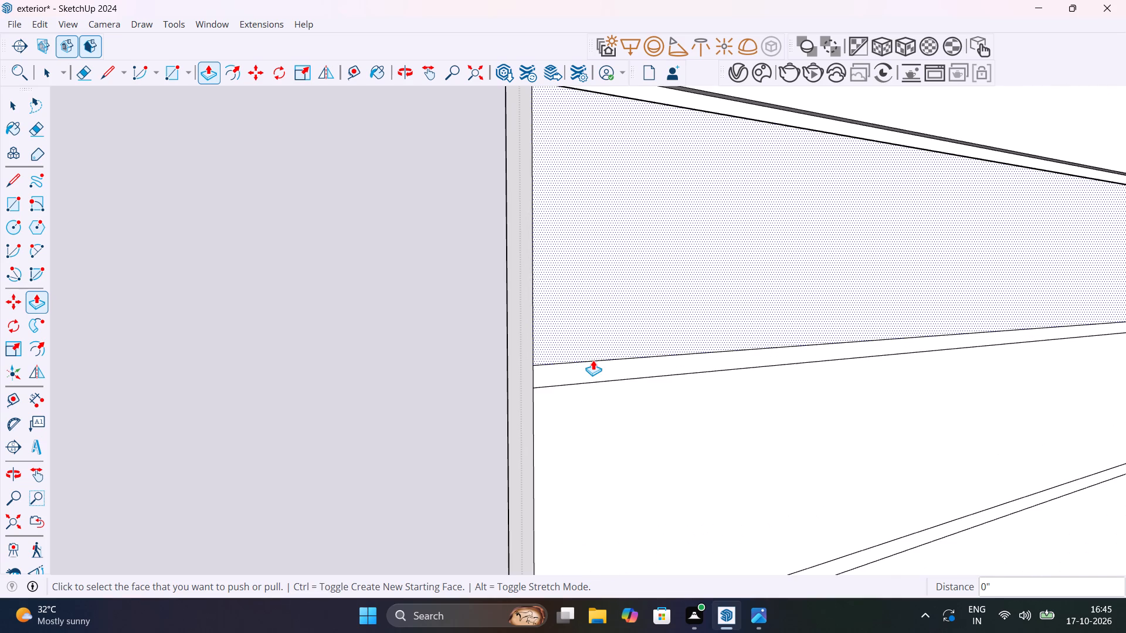
pyautogui.doubleClick(594, 364)
pyautogui.scroll(-5, 594, 364)
pyautogui.keyDown('shift'); pyautogui.moveTo(615, 386); pyautogui.dragTo(612, 261, button='middle'); pyautogui.keyUp('shift')
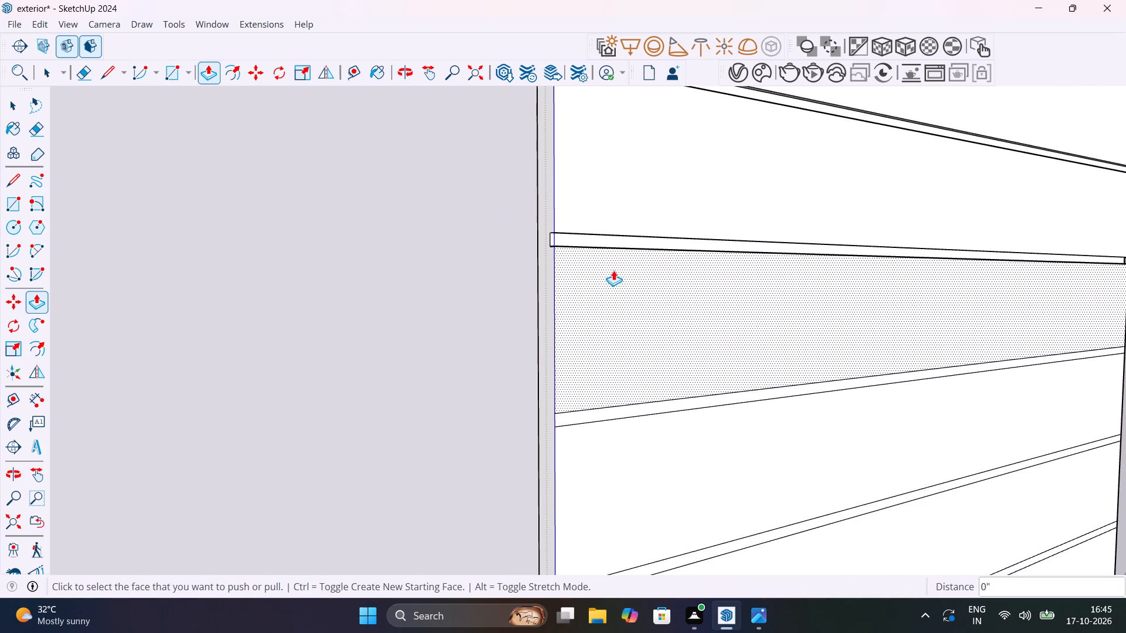
pyautogui.scroll(4, 611, 410)
pyautogui.tripleClick(612, 410)
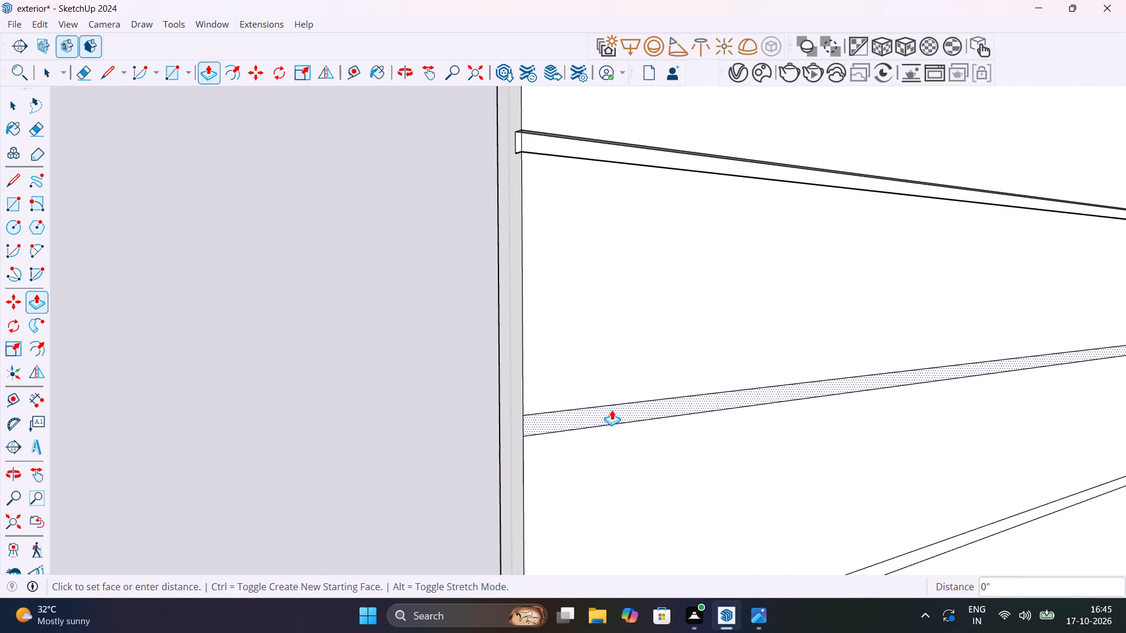
# Repeat the 1/4" groove push on the following two strips, undoing the stray push on the board between grooves.
pyautogui.scroll(-15, 612, 410)
pyautogui.keyDown('shift'); pyautogui.moveTo(625, 485); pyautogui.dragTo(624, 394, button='middle'); pyautogui.keyUp('shift')
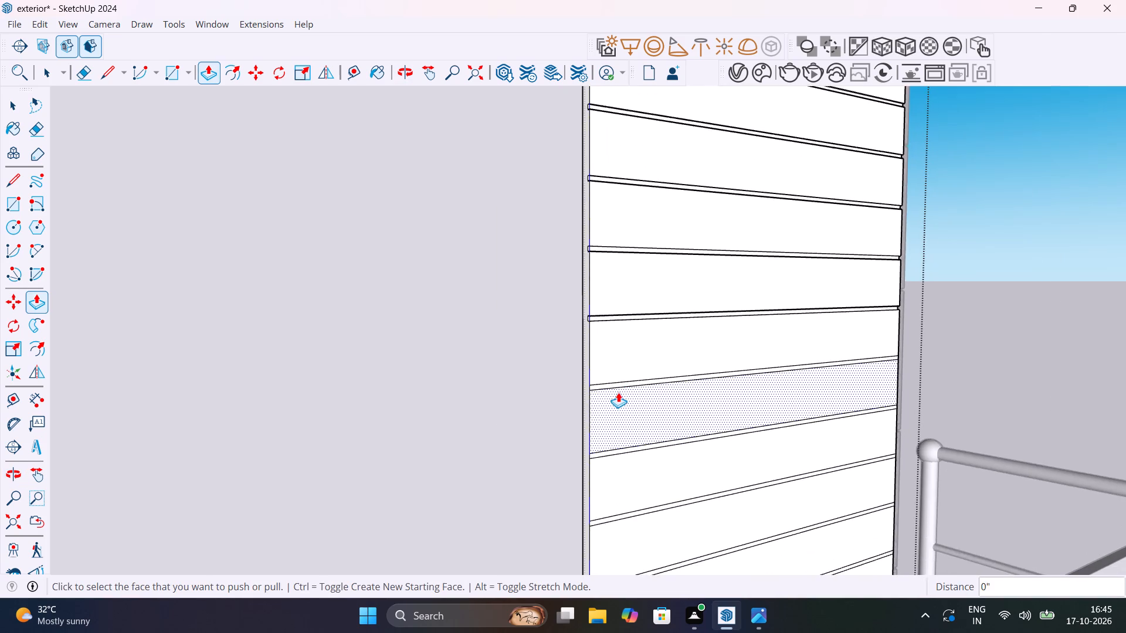
pyautogui.scroll(9, 619, 390)
pyautogui.doubleClick(612, 371)
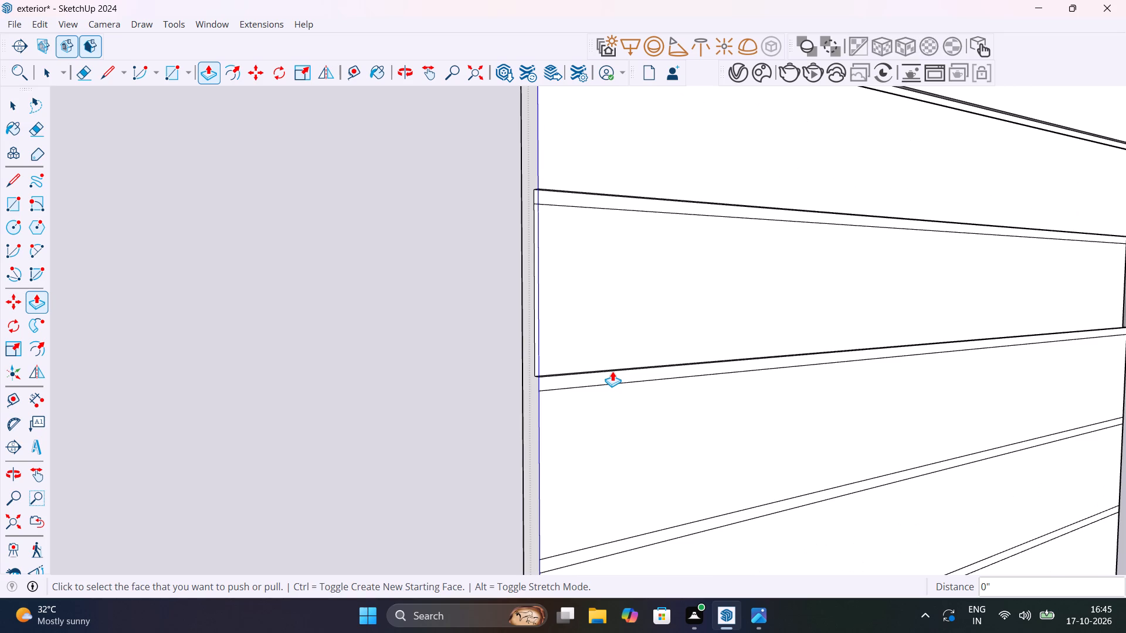
pyautogui.hotkey('ctrl', 'z')
pyautogui.doubleClick(608, 379)
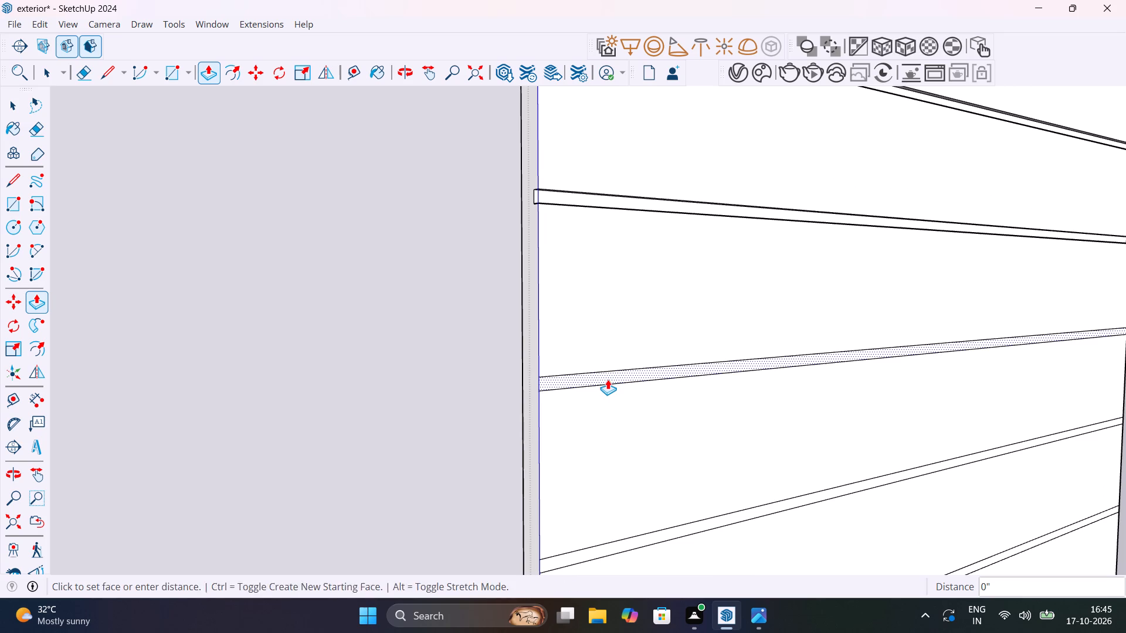
pyautogui.doubleClick(635, 538)
# Push the next two strips 1/4" into the panel to continue the grooves downward.
pyautogui.scroll(-6, 633, 535)
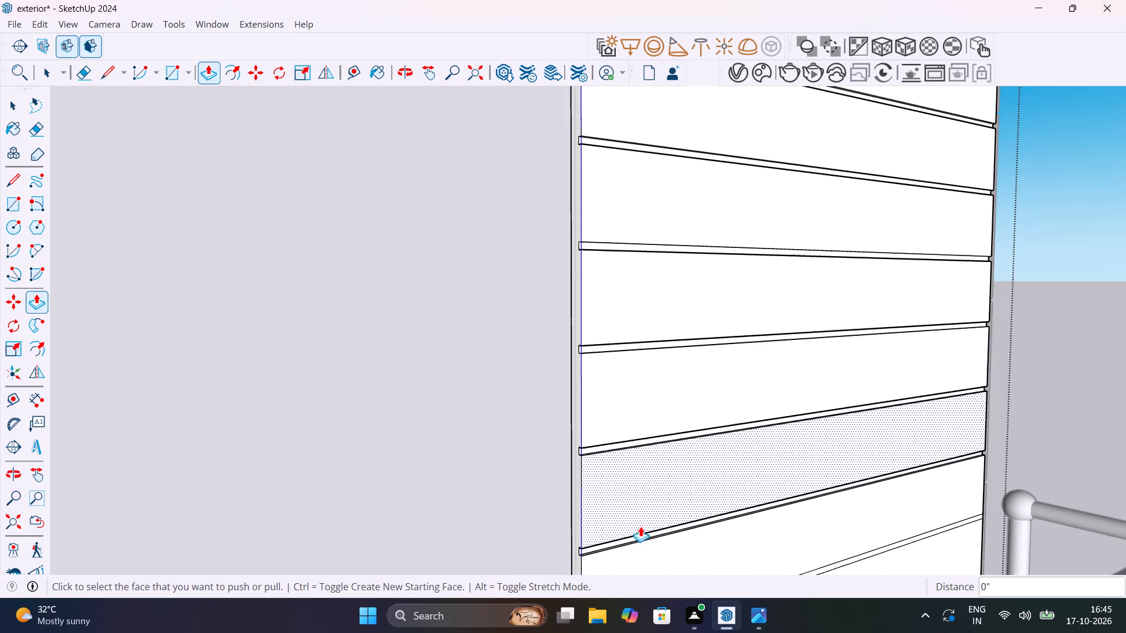
pyautogui.keyDown('shift'); pyautogui.moveTo(647, 495); pyautogui.dragTo(630, 246, button='middle'); pyautogui.keyUp('shift')
pyautogui.scroll(10, 594, 392)
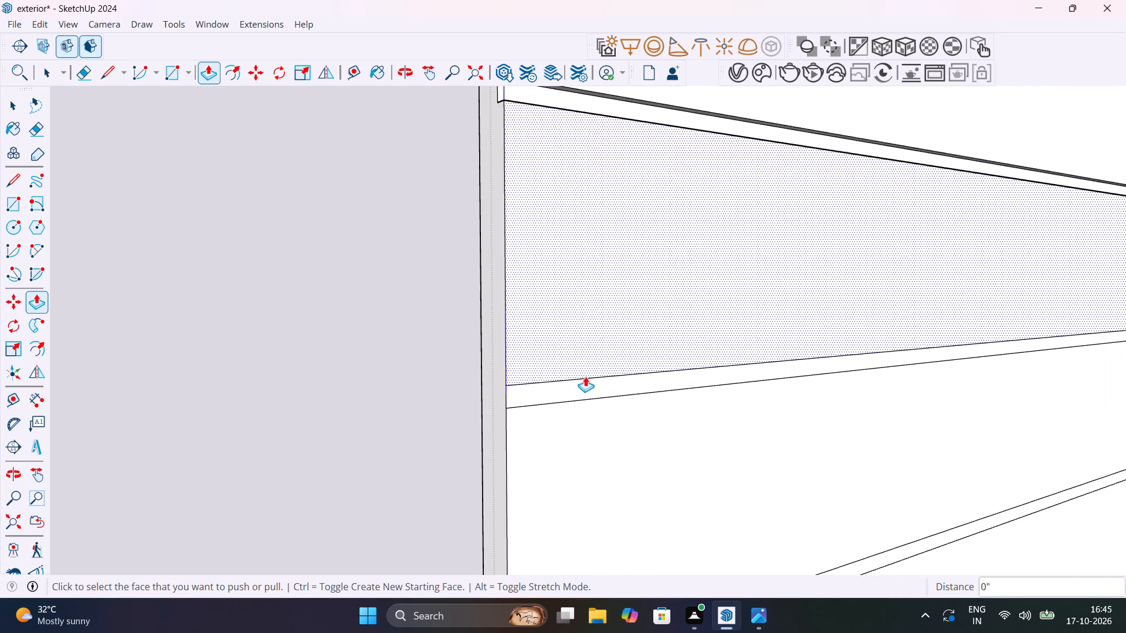
pyautogui.doubleClick(587, 389)
pyautogui.scroll(-6, 586, 387)
pyautogui.scroll(-1, 656, 426)
pyautogui.keyDown('shift'); pyautogui.moveTo(657, 420); pyautogui.dragTo(636, 238, button='middle'); pyautogui.keyUp('shift')
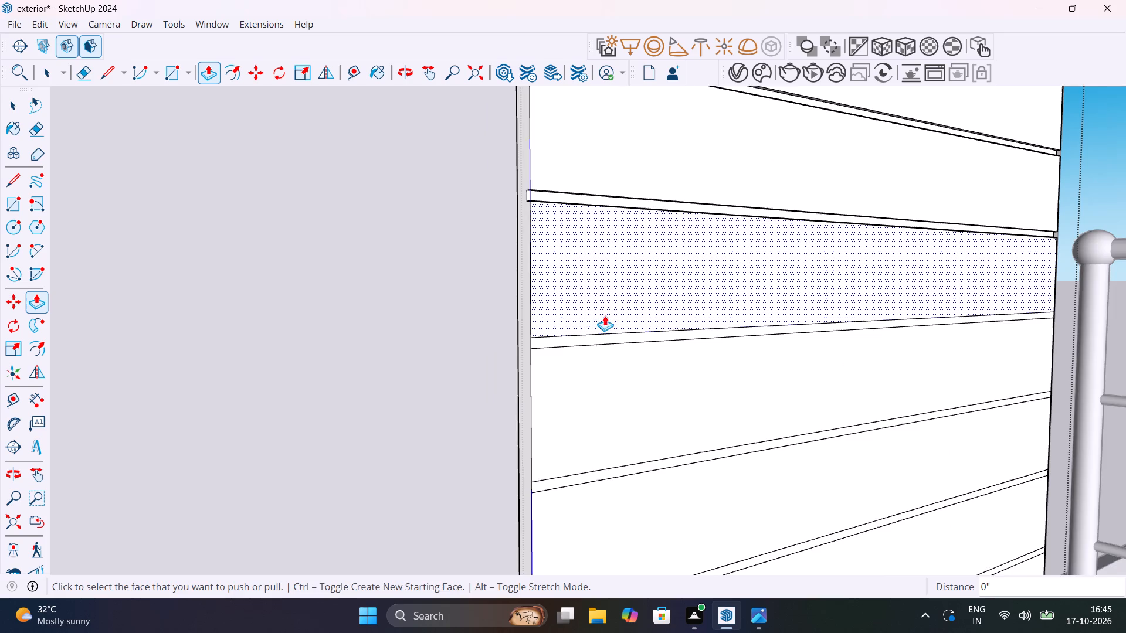
pyautogui.scroll(5, 612, 326)
pyautogui.doubleClick(625, 345)
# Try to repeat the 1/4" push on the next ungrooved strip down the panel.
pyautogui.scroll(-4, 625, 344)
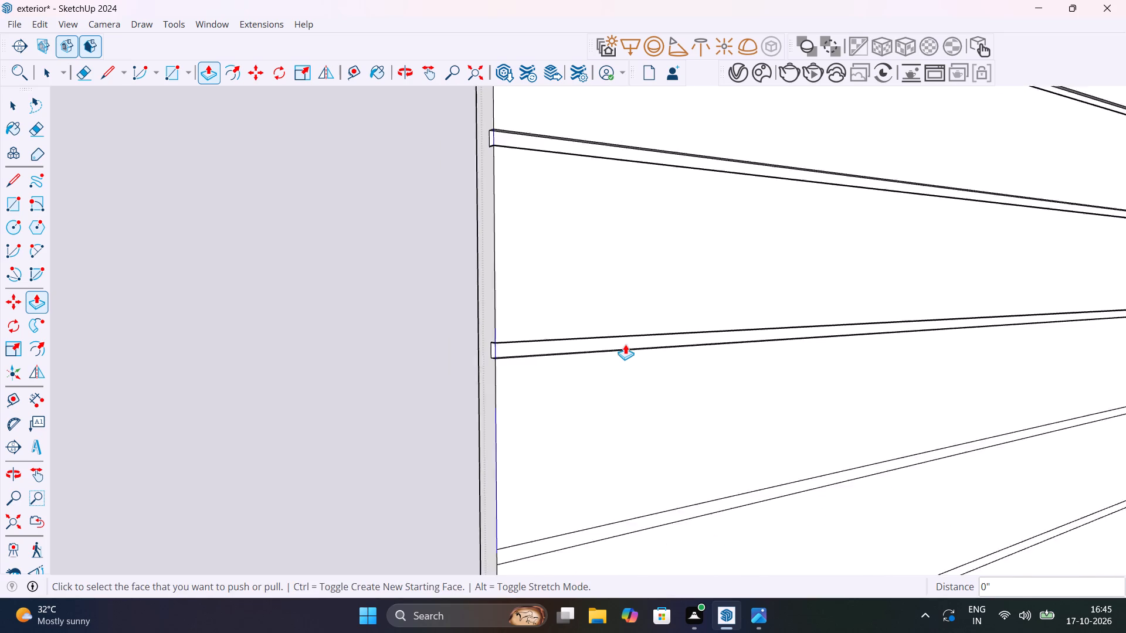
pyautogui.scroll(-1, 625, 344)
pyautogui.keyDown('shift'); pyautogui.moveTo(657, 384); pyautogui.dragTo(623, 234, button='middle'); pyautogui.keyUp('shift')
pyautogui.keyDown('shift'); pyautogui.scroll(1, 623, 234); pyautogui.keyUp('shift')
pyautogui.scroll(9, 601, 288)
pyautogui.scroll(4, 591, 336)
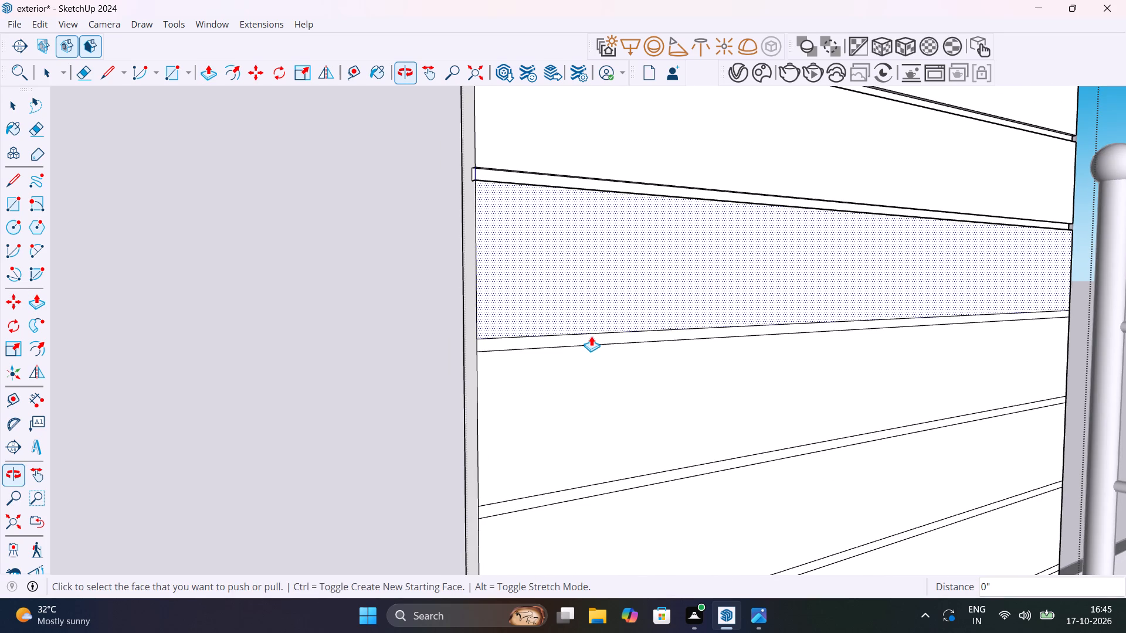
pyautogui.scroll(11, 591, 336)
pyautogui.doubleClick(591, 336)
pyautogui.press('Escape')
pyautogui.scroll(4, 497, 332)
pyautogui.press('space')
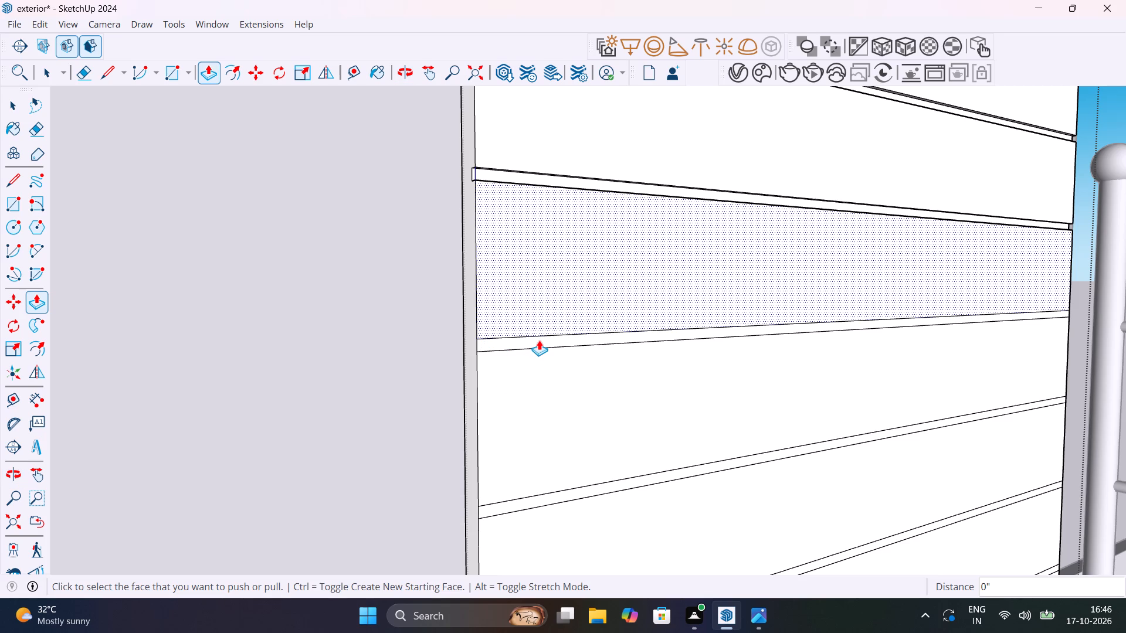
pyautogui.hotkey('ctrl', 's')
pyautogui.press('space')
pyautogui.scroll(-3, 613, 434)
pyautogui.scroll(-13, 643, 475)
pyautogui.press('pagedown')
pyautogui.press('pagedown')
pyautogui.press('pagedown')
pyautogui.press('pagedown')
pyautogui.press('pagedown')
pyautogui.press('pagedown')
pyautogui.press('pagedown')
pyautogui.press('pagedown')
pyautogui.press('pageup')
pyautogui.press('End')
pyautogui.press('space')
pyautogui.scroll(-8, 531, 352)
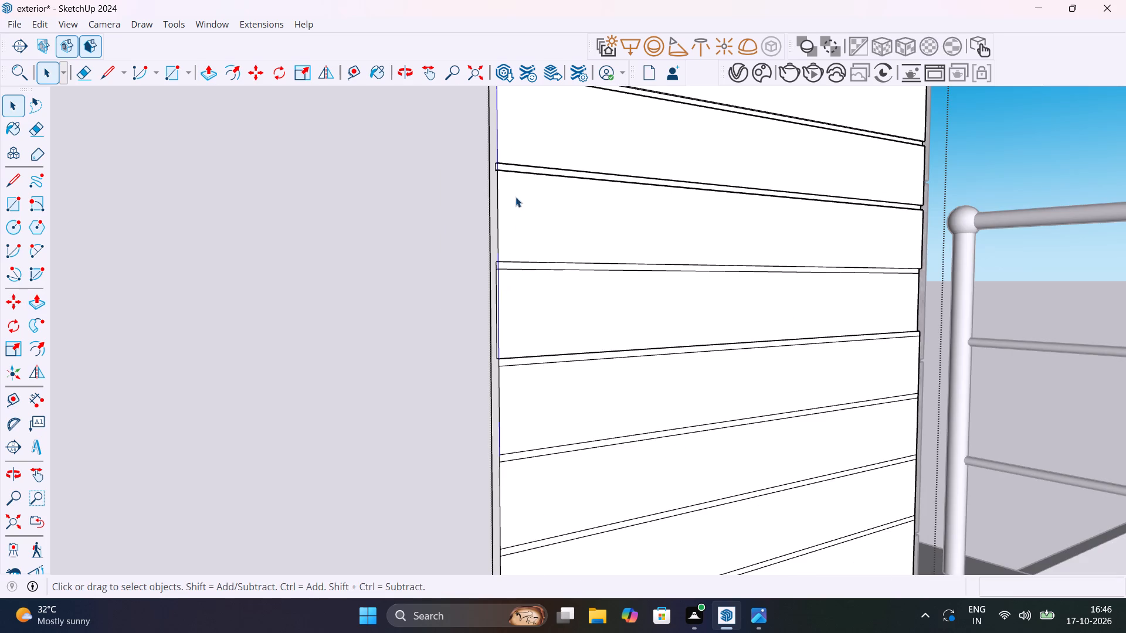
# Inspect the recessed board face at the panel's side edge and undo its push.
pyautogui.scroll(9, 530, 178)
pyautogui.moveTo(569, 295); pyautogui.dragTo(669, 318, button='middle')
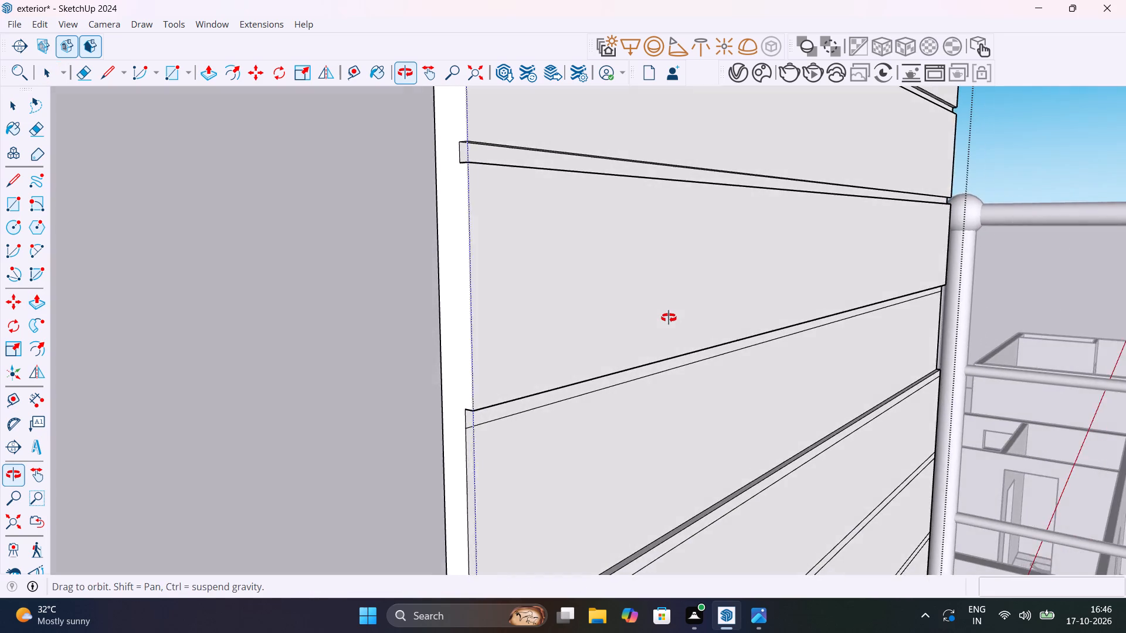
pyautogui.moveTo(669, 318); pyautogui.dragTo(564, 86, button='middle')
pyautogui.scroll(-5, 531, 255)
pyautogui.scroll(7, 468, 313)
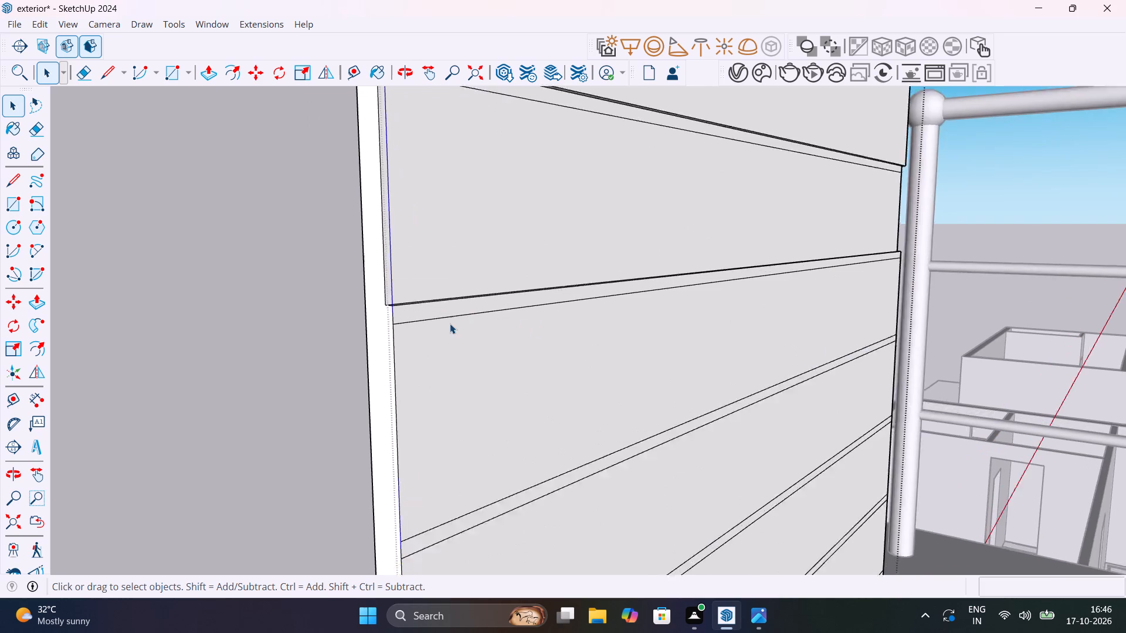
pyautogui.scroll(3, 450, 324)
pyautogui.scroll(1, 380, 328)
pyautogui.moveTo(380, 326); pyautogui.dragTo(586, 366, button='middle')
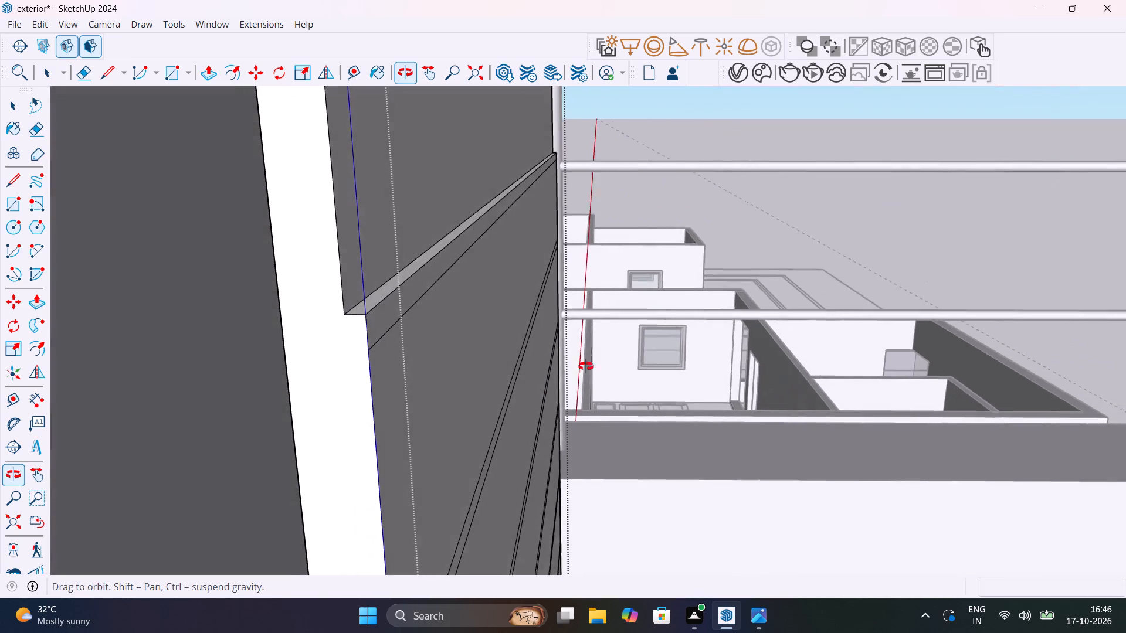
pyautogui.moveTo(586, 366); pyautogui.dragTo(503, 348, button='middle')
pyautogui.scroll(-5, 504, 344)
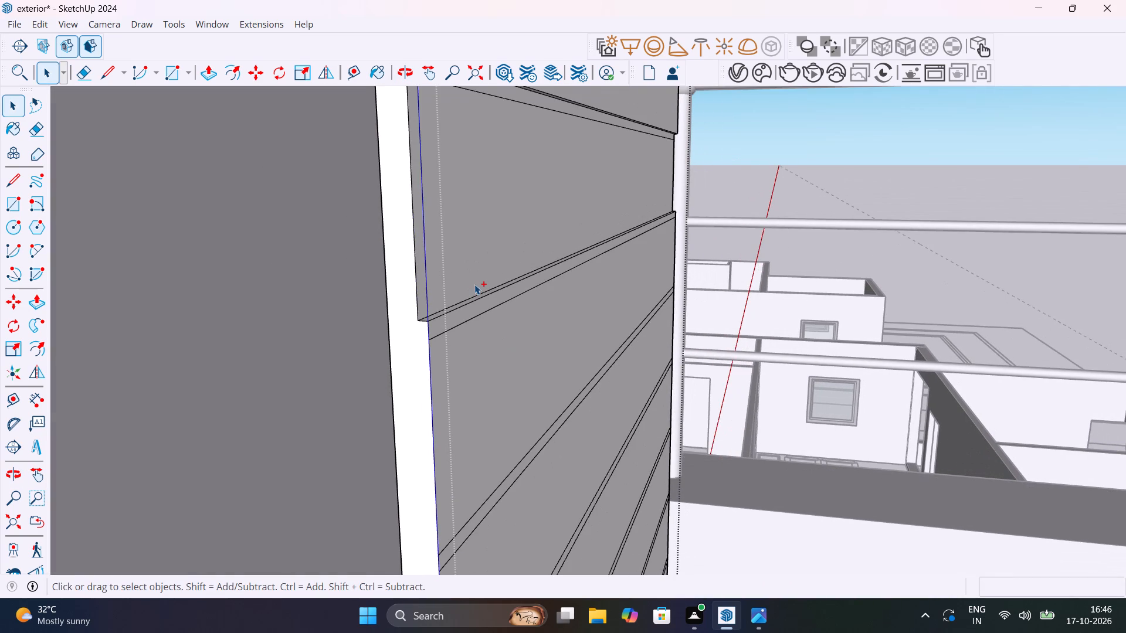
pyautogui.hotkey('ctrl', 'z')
# Repeat the 1/4" push on the thin strip below the last groove and on the strip beneath it.
pyautogui.scroll(4, 476, 306)
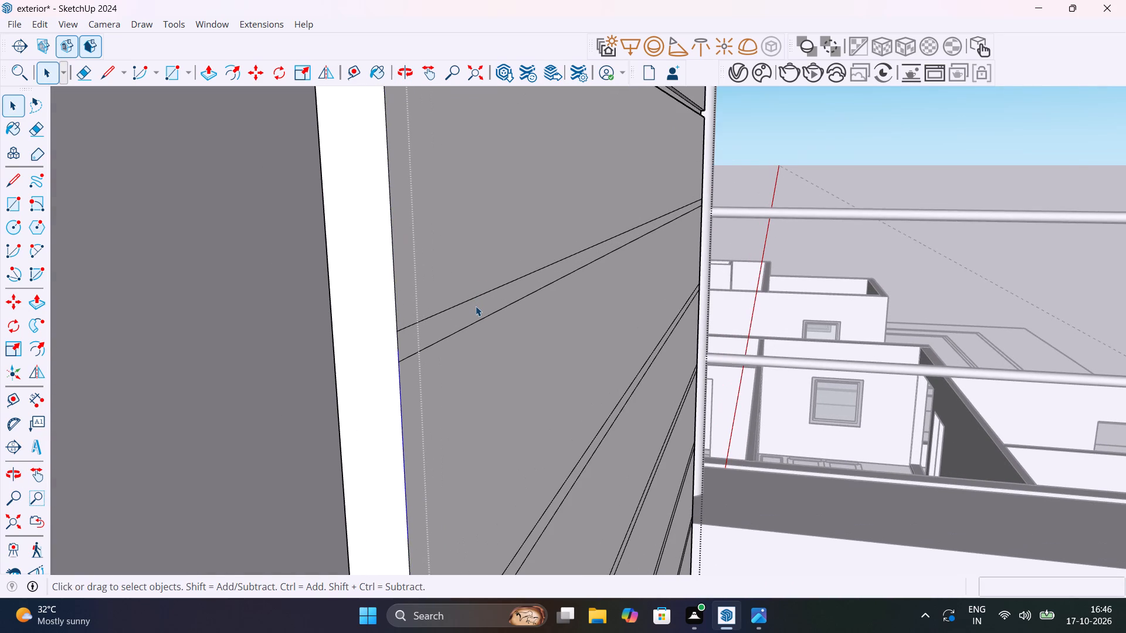
pyautogui.press('p')
pyautogui.doubleClick(470, 307)
pyautogui.scroll(-3, 470, 307)
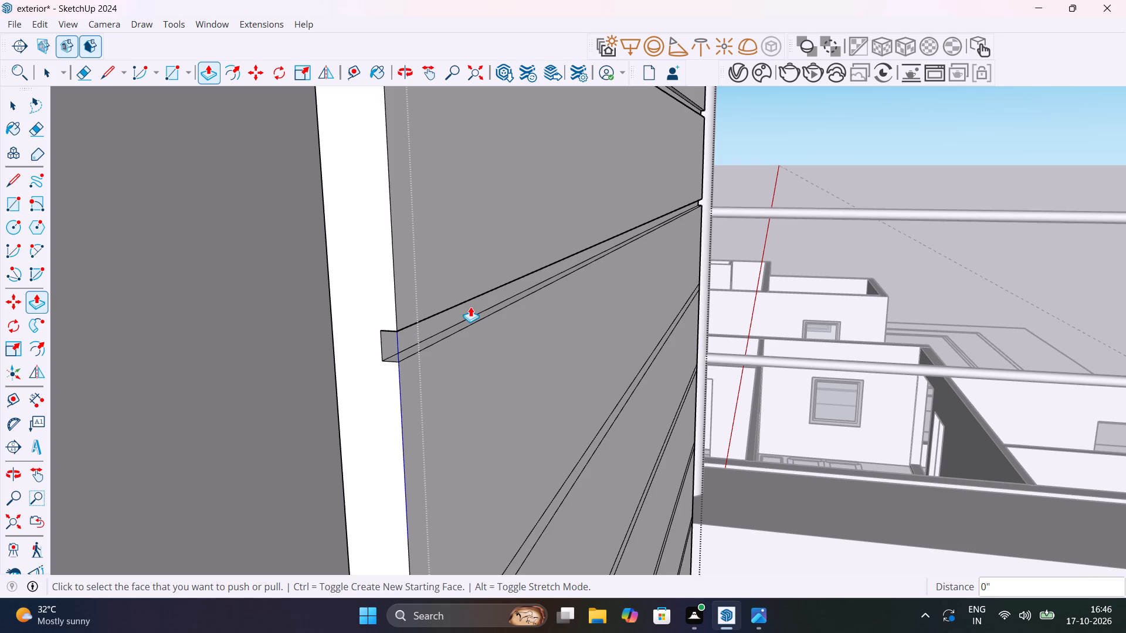
pyautogui.scroll(-1, 470, 307)
pyautogui.scroll(5, 523, 469)
pyautogui.click(523, 469)
pyautogui.doubleClick(523, 468)
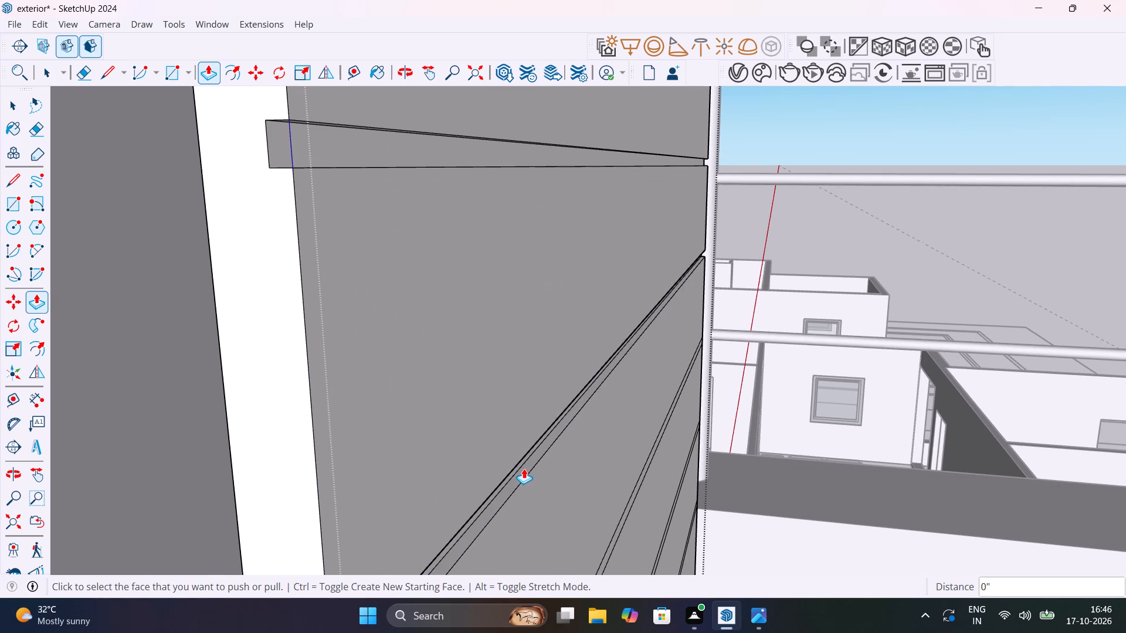
# Repeat the 1/4" groove push on the next two strips in the lower half of the panel.
pyautogui.scroll(-6, 526, 467)
pyautogui.moveTo(527, 467); pyautogui.dragTo(404, 266, button='middle')
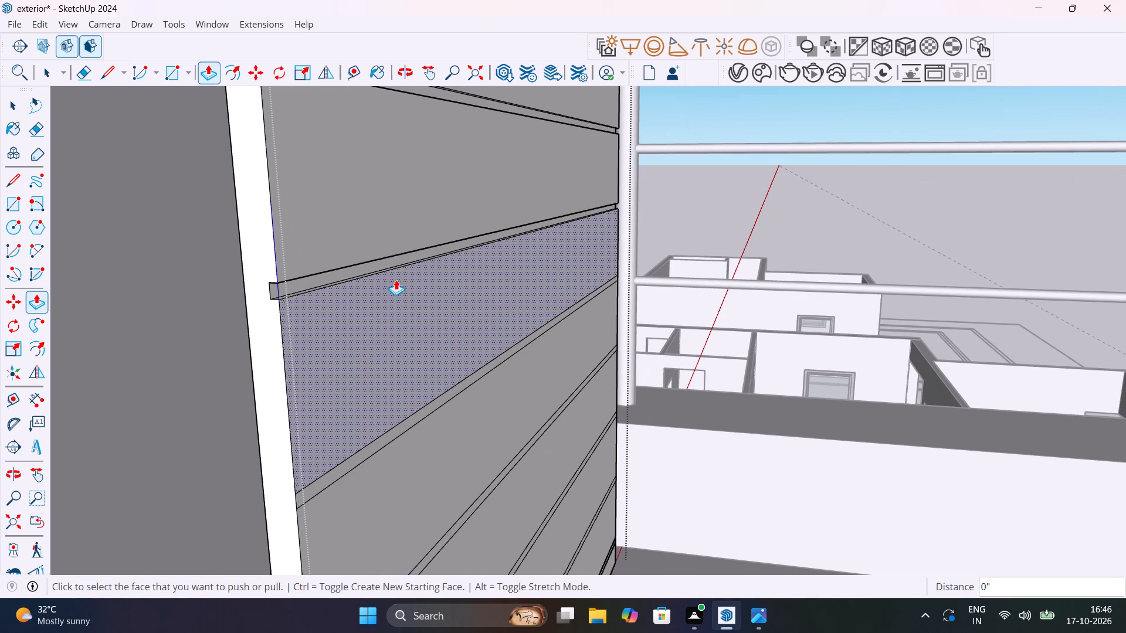
pyautogui.scroll(5, 403, 428)
pyautogui.doubleClick(403, 428)
pyautogui.scroll(-4, 403, 428)
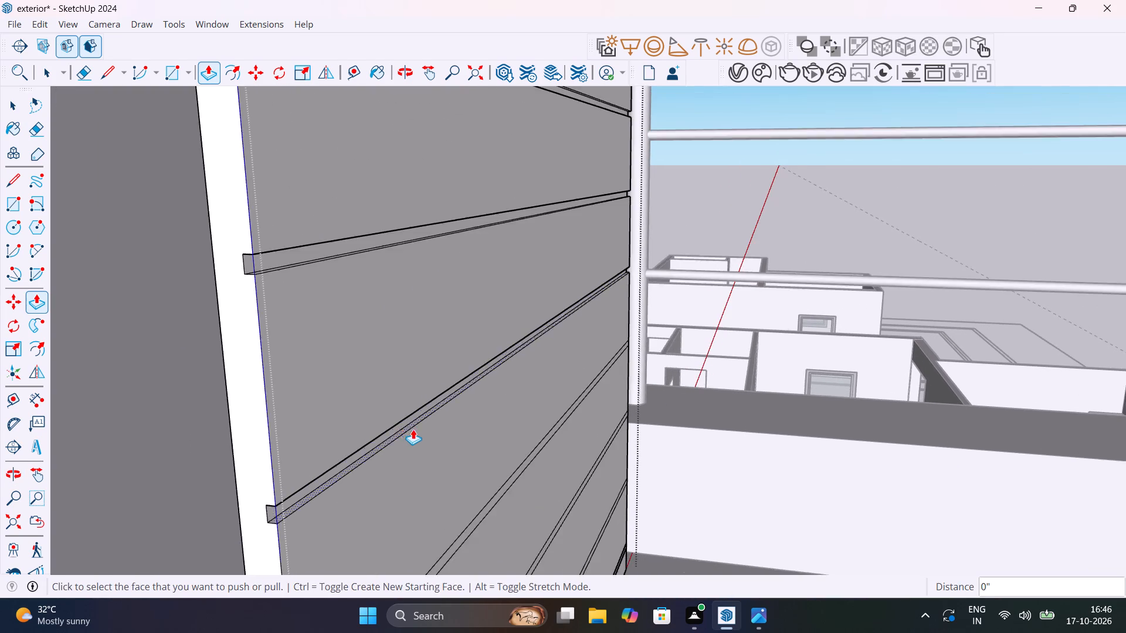
pyautogui.keyDown('shift'); pyautogui.moveTo(404, 418); pyautogui.dragTo(403, 200, button='middle'); pyautogui.keyUp('shift')
pyautogui.scroll(6, 426, 371)
pyautogui.doubleClick(425, 382)
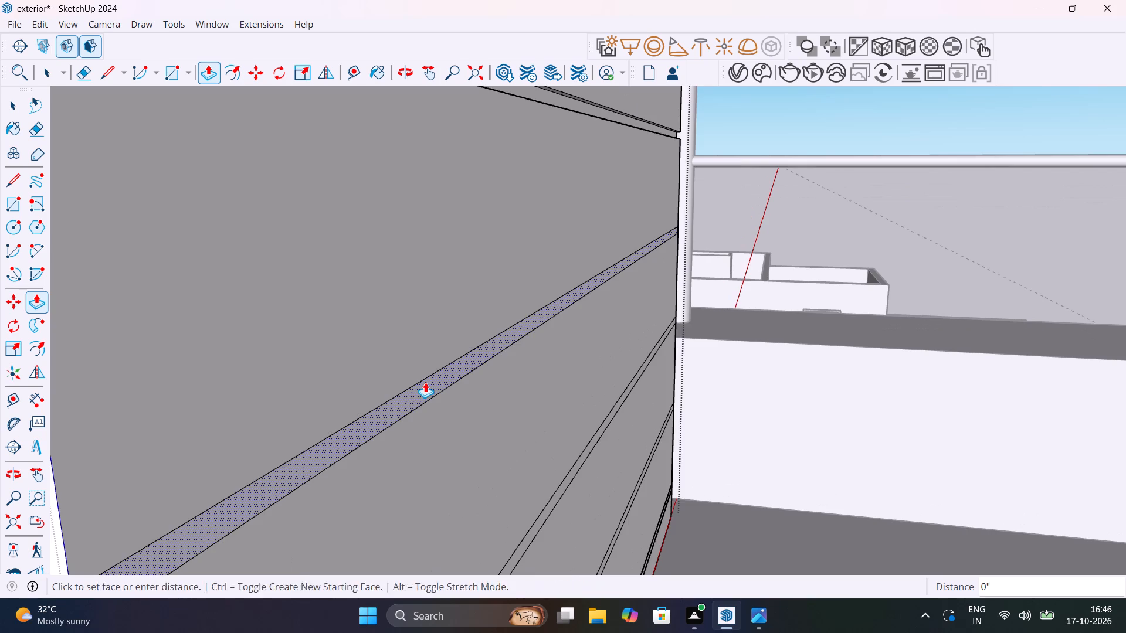
# Groove two more strips 1/4" deep, leaving only the strip nearest the panel's base.
pyautogui.scroll(-6, 425, 383)
pyautogui.keyDown('shift'); pyautogui.moveTo(437, 392); pyautogui.dragTo(441, 183, button='middle'); pyautogui.keyUp('shift')
pyautogui.scroll(1, 441, 183)
pyautogui.scroll(5, 419, 354)
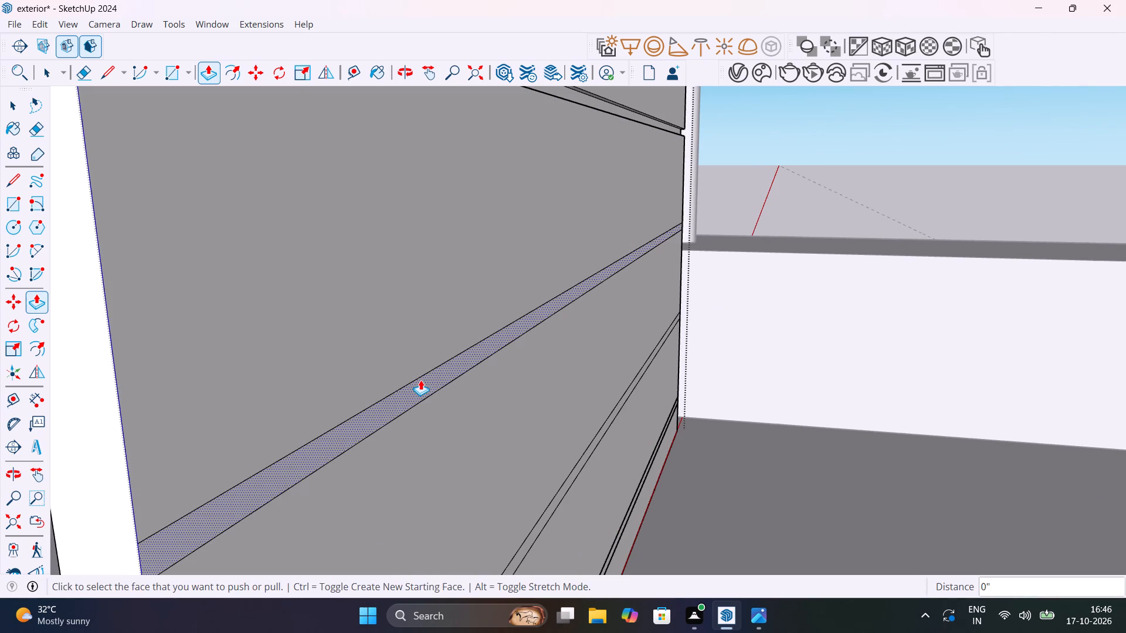
pyautogui.doubleClick(420, 380)
pyautogui.scroll(-6, 420, 380)
pyautogui.keyDown('shift'); pyautogui.moveTo(444, 383); pyautogui.dragTo(439, 173, button='middle'); pyautogui.keyUp('shift')
pyautogui.scroll(5, 432, 334)
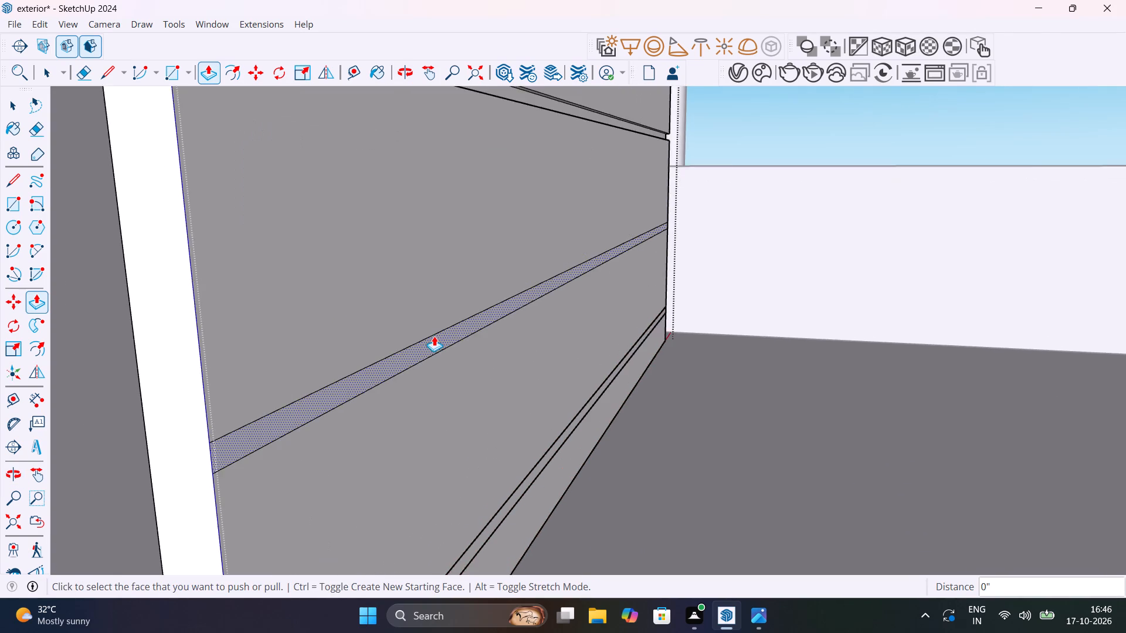
pyautogui.doubleClick(432, 337)
# Push the lowest strip 1/4" in above the panel's base and leave the panel's editing mode.
pyautogui.scroll(-6, 432, 336)
pyautogui.keyDown('shift'); pyautogui.moveTo(433, 341); pyautogui.dragTo(389, 139, button='middle'); pyautogui.keyUp('shift')
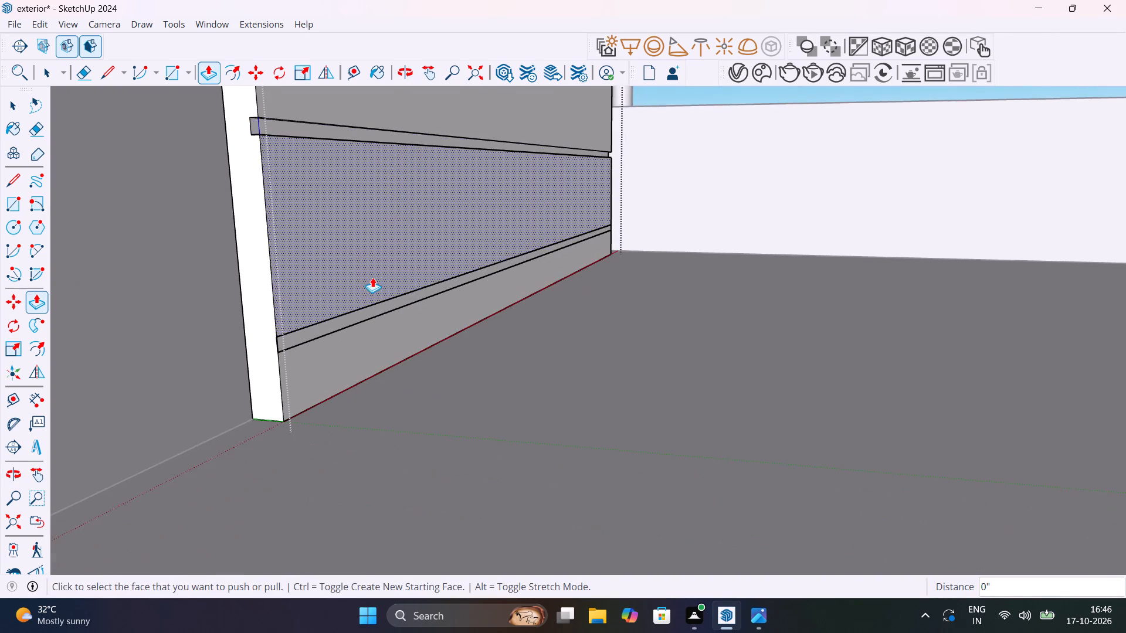
pyautogui.scroll(6, 366, 281)
pyautogui.doubleClick(364, 338)
pyautogui.scroll(-14, 364, 338)
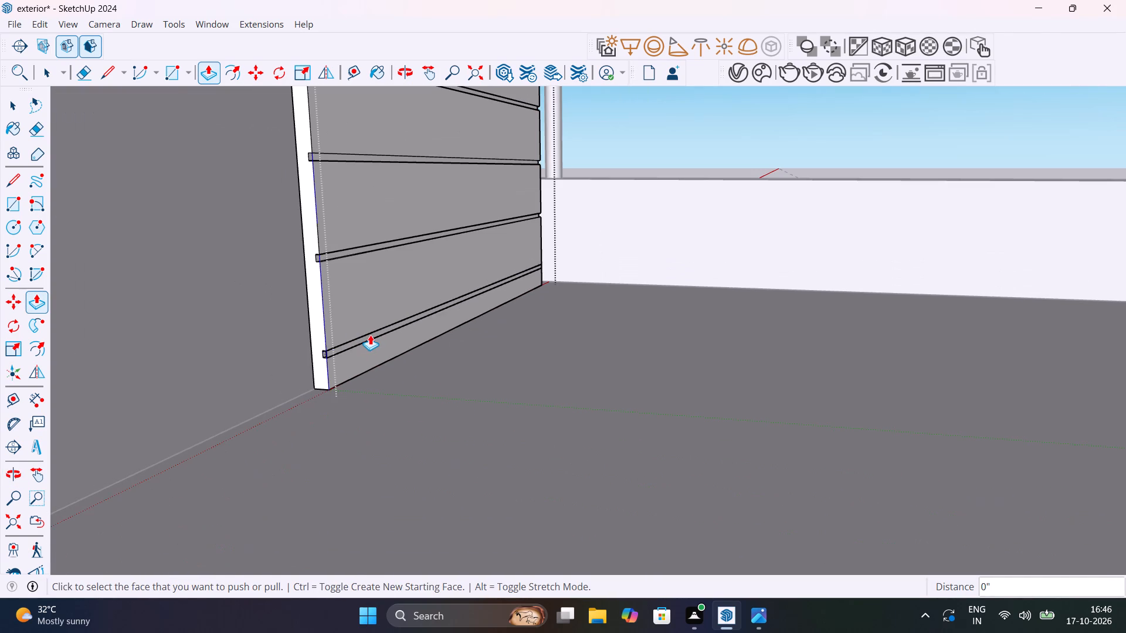
pyautogui.press('space')
pyautogui.click(644, 138)
# Examine the grooved cladding panel on the terrace wall from its base up to the roof overhang.
pyautogui.moveTo(653, 178); pyautogui.dragTo(401, 232, button='middle')
pyautogui.scroll(-4, 416, 217)
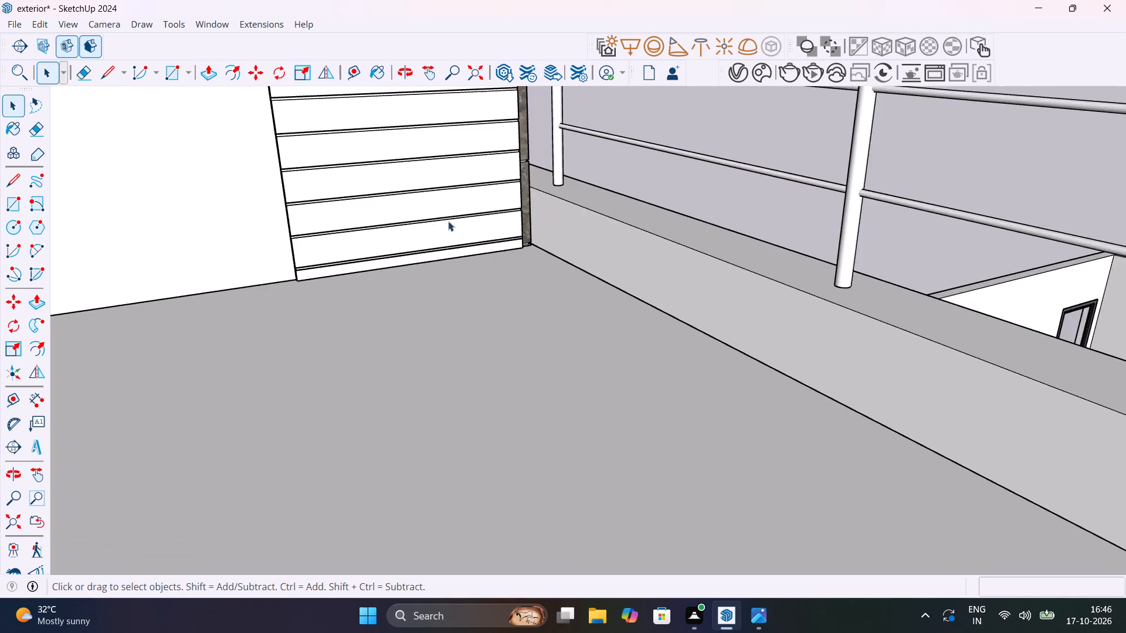
pyautogui.scroll(-17, 448, 221)
pyautogui.keyDown('shift'); pyautogui.moveTo(457, 159); pyautogui.dragTo(485, 321, button='middle'); pyautogui.keyUp('shift')
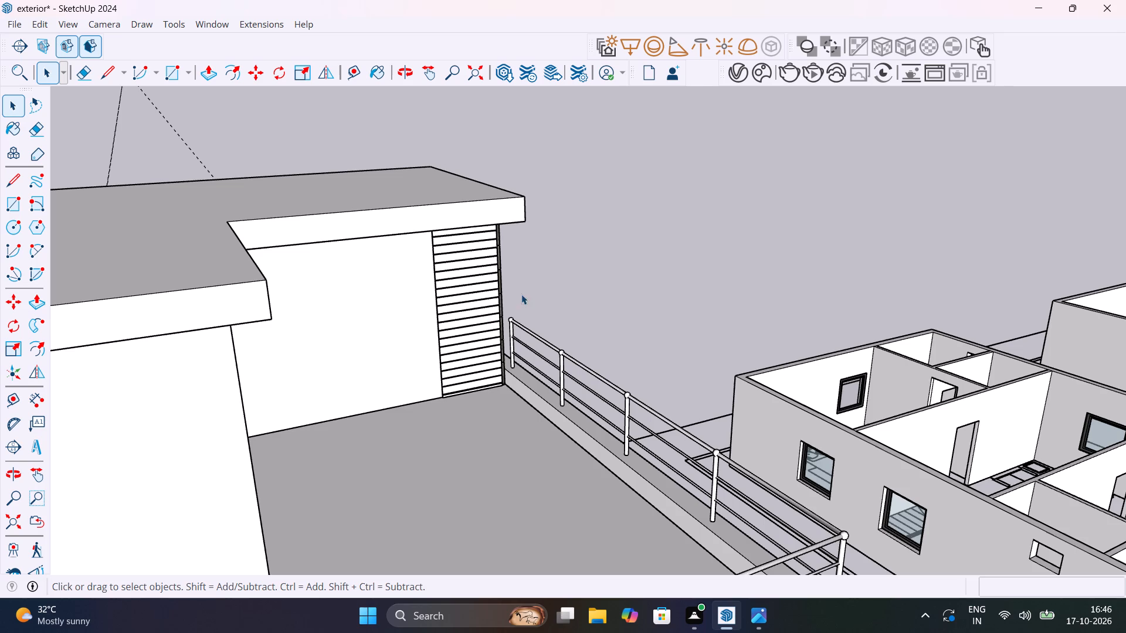
pyautogui.scroll(15, 519, 209)
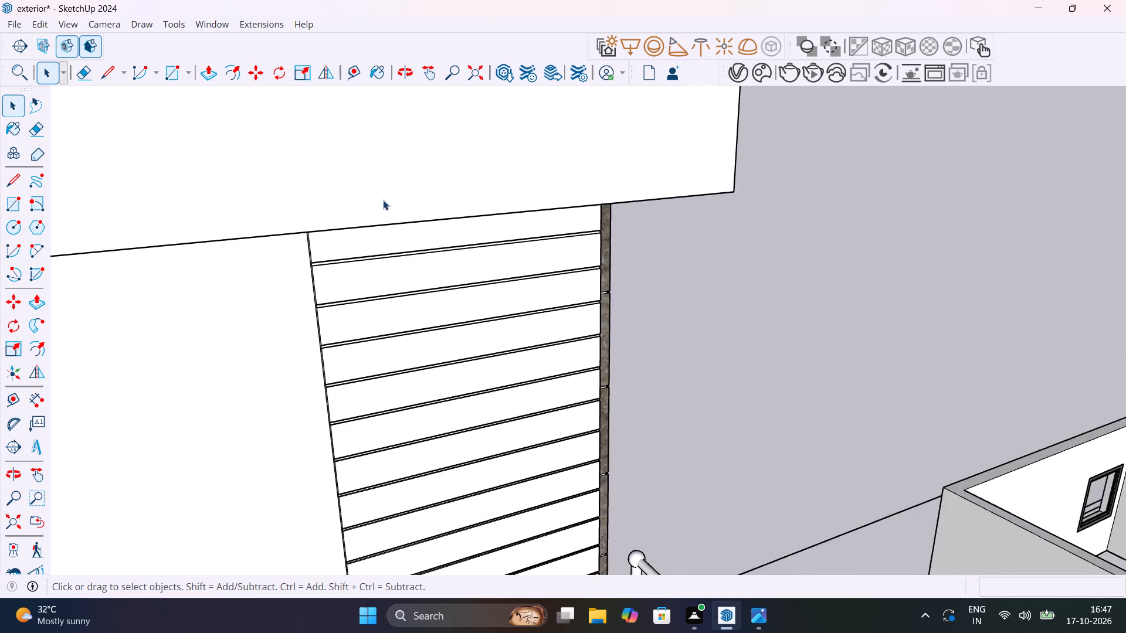
# Import the Wood 021 material from Chaos Cosmos and apply Wood 021 27.52cm to the whole grooved terrace cladding panel.
pyautogui.scroll(3, 383, 200)
pyautogui.moveTo(423, 288); pyautogui.dragTo(508, 164, button='middle')
pyautogui.tripleClick(438, 169)
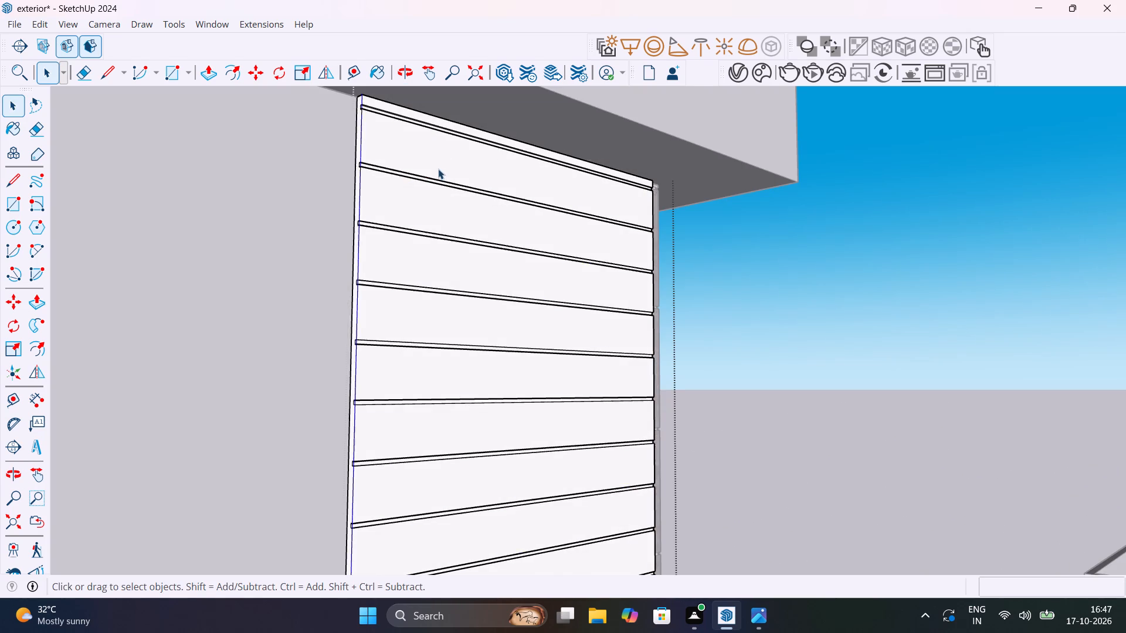
pyautogui.click(762, 66)
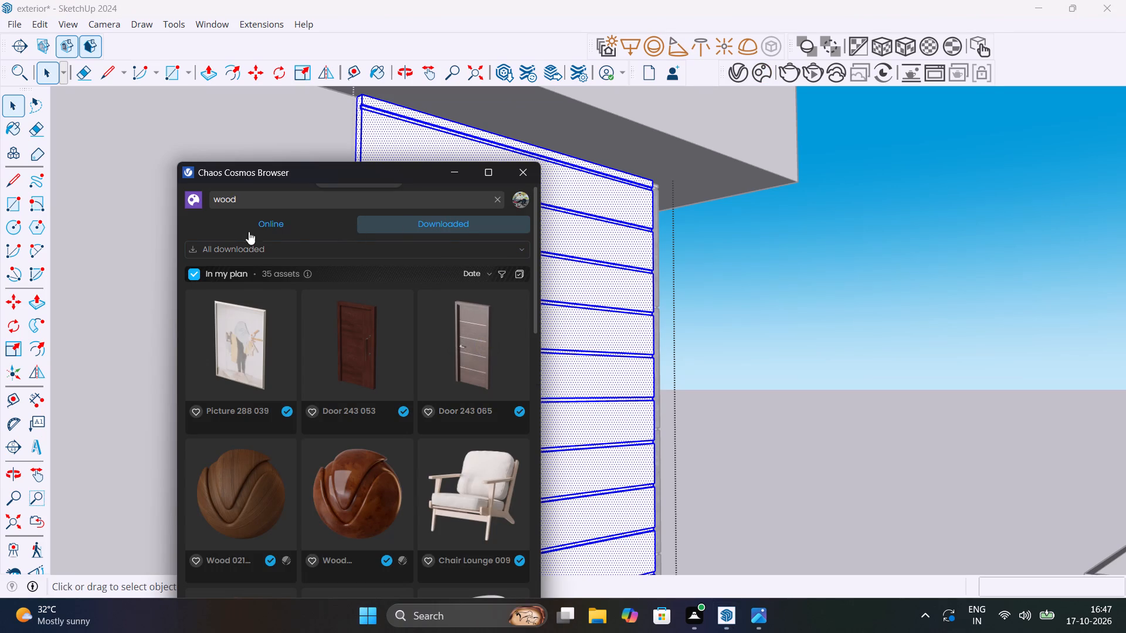
pyautogui.click(269, 232)
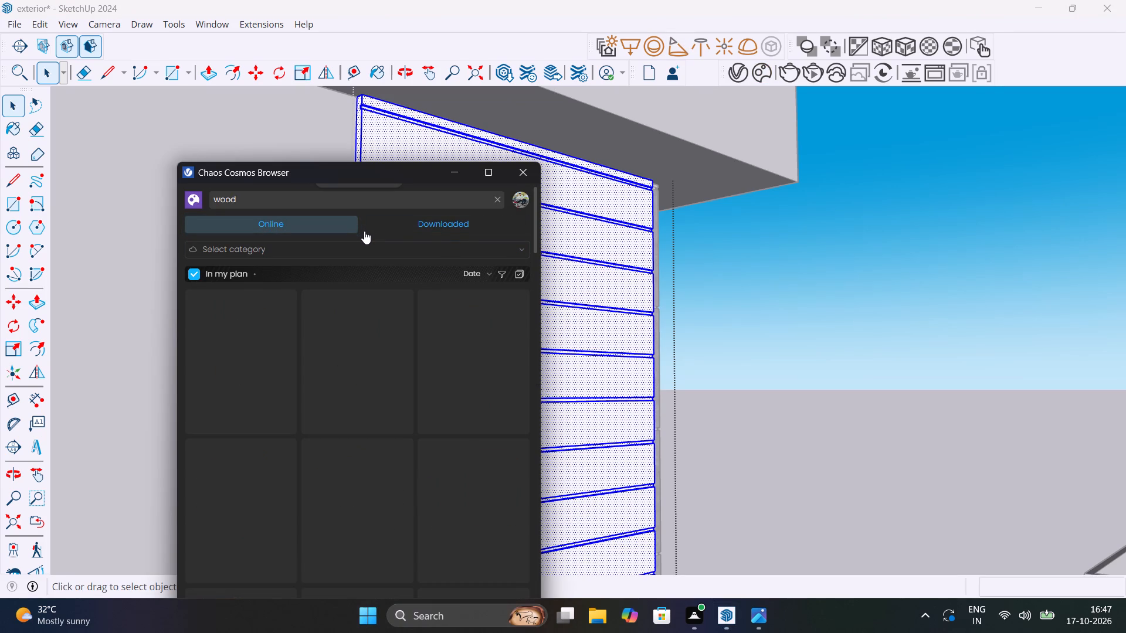
pyautogui.press('Return')
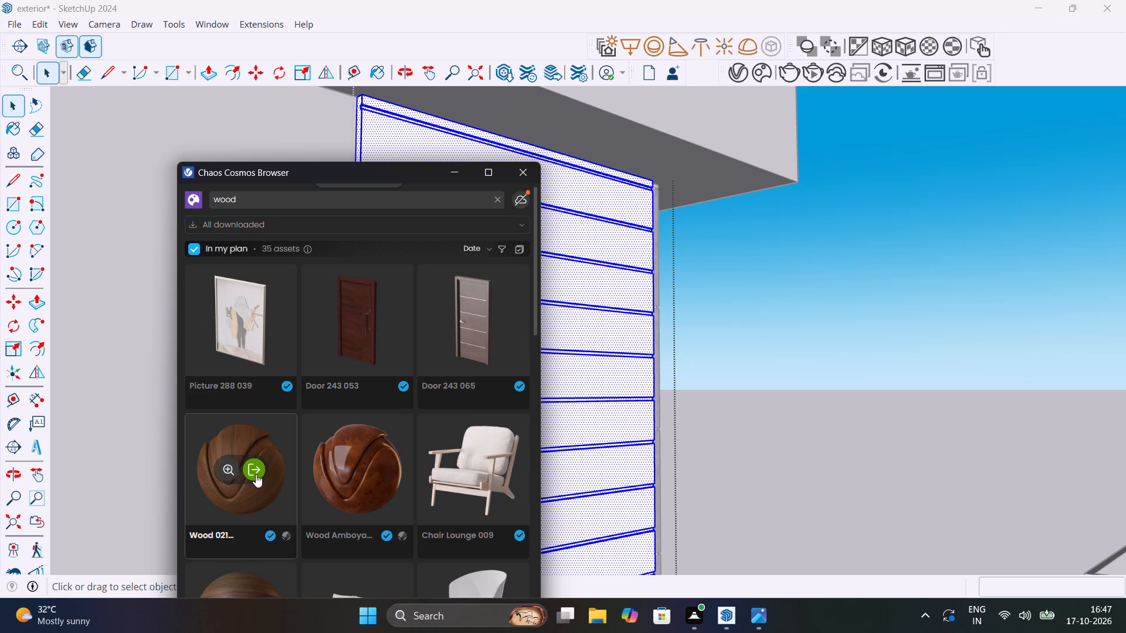
pyautogui.click(256, 474)
pyautogui.moveTo(388, 171); pyautogui.dragTo(184, 171)
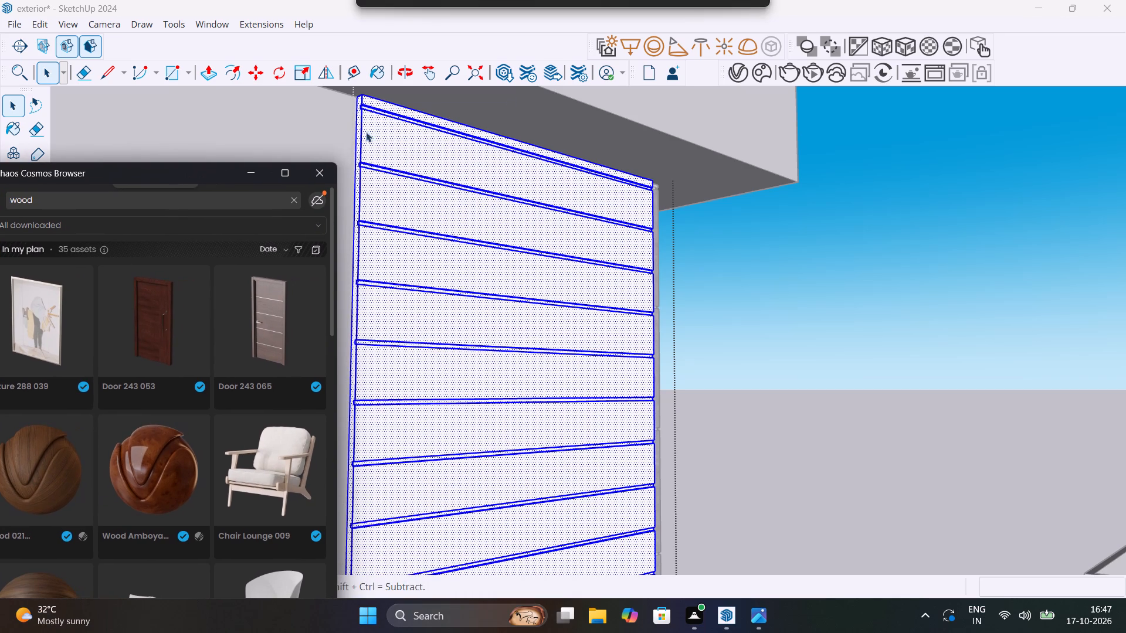
pyautogui.click(762, 68)
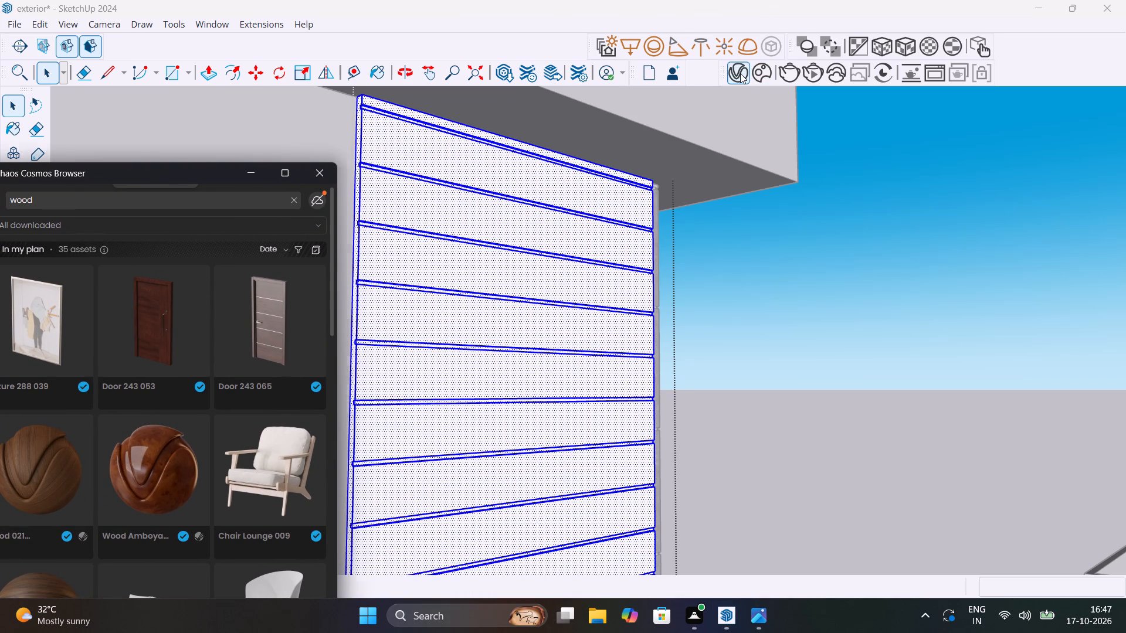
pyautogui.click(740, 73)
pyautogui.moveTo(237, 49); pyautogui.dragTo(749, 62)
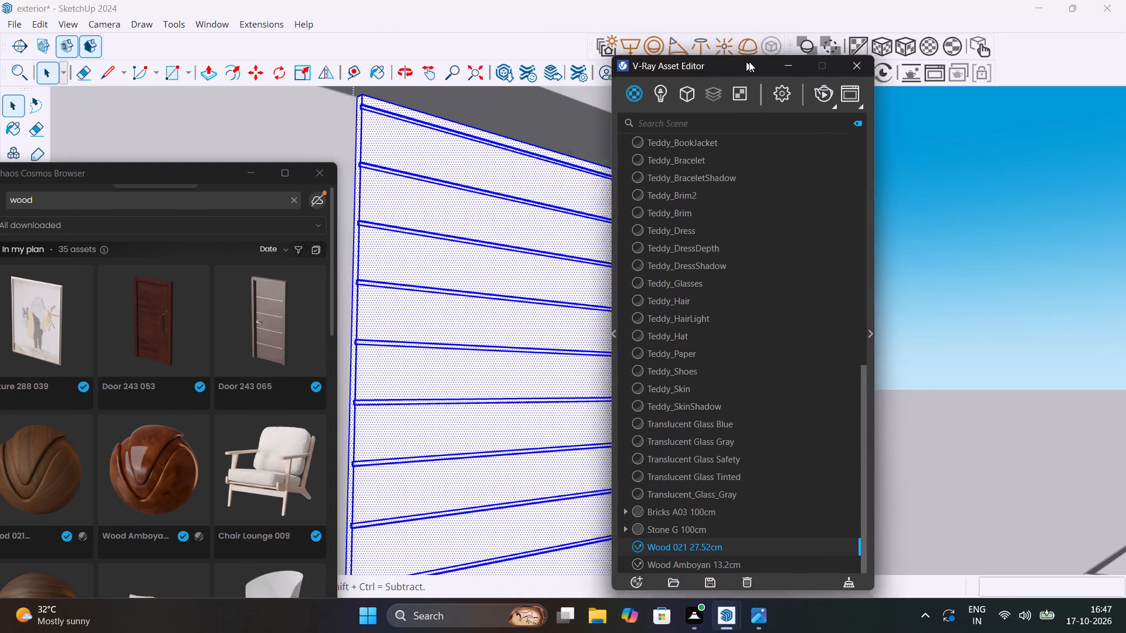
pyautogui.moveTo(749, 62); pyautogui.dragTo(832, 64)
pyautogui.rightClick(810, 546)
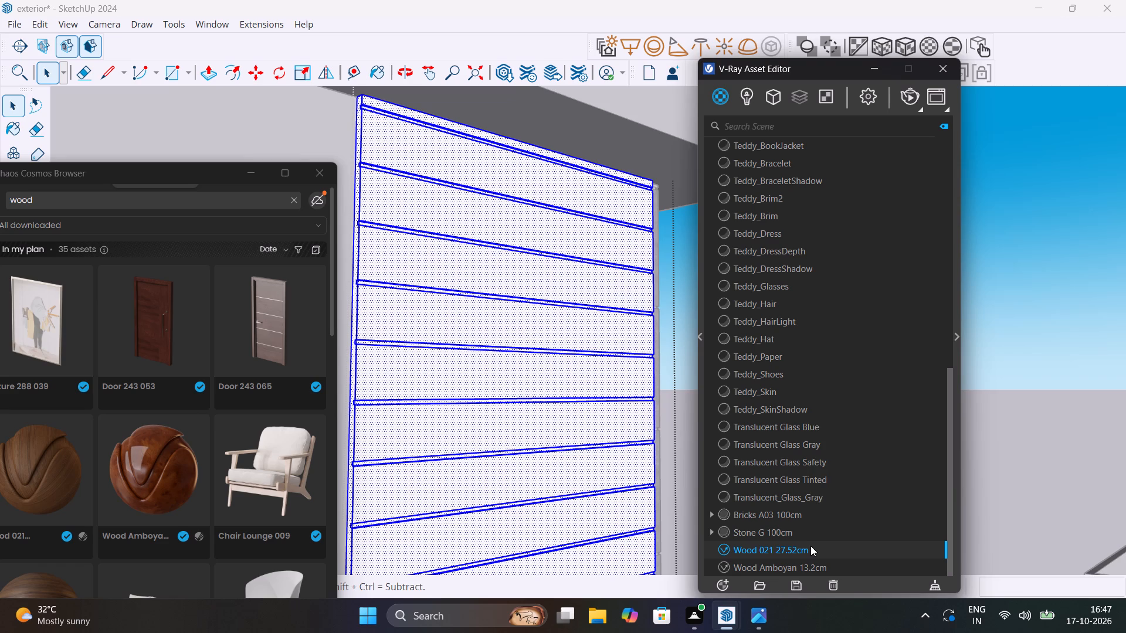
pyautogui.click(843, 389)
# Run a test render of the wood-clad terrace panel, stop it, and close the render and material windows.
pyautogui.click(915, 93)
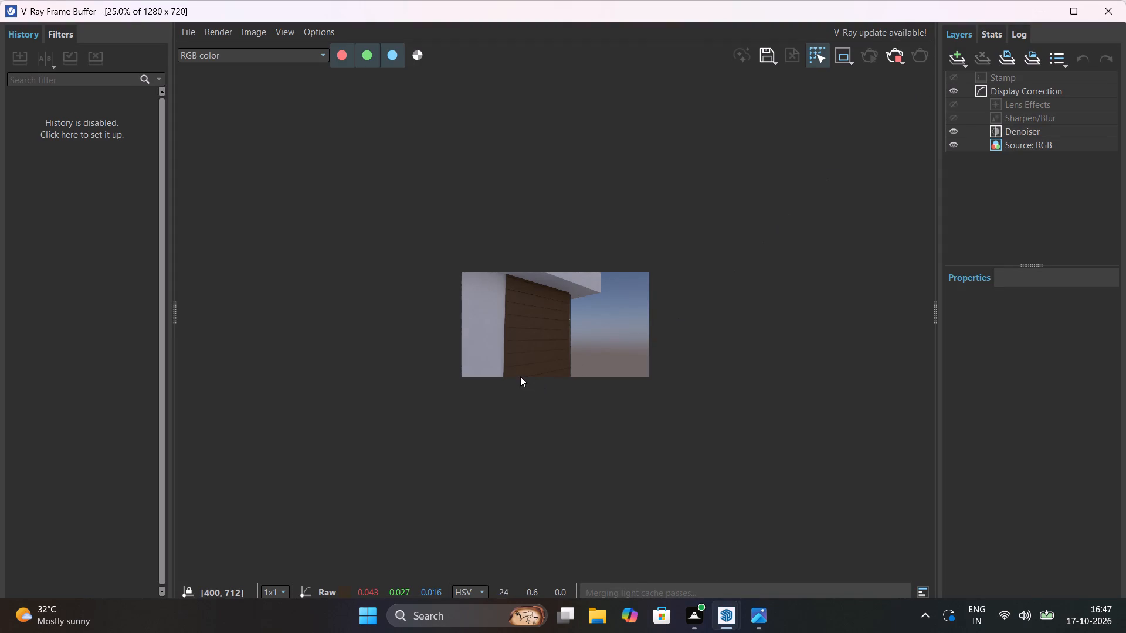
pyautogui.click(891, 56)
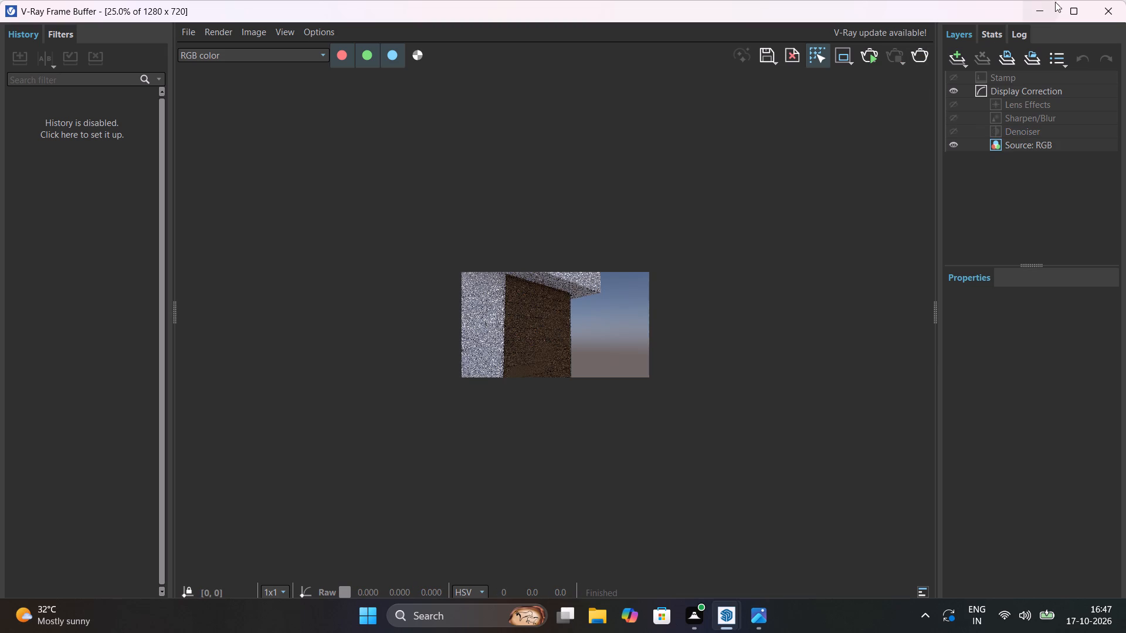
pyautogui.click(1106, 7)
pyautogui.click(952, 68)
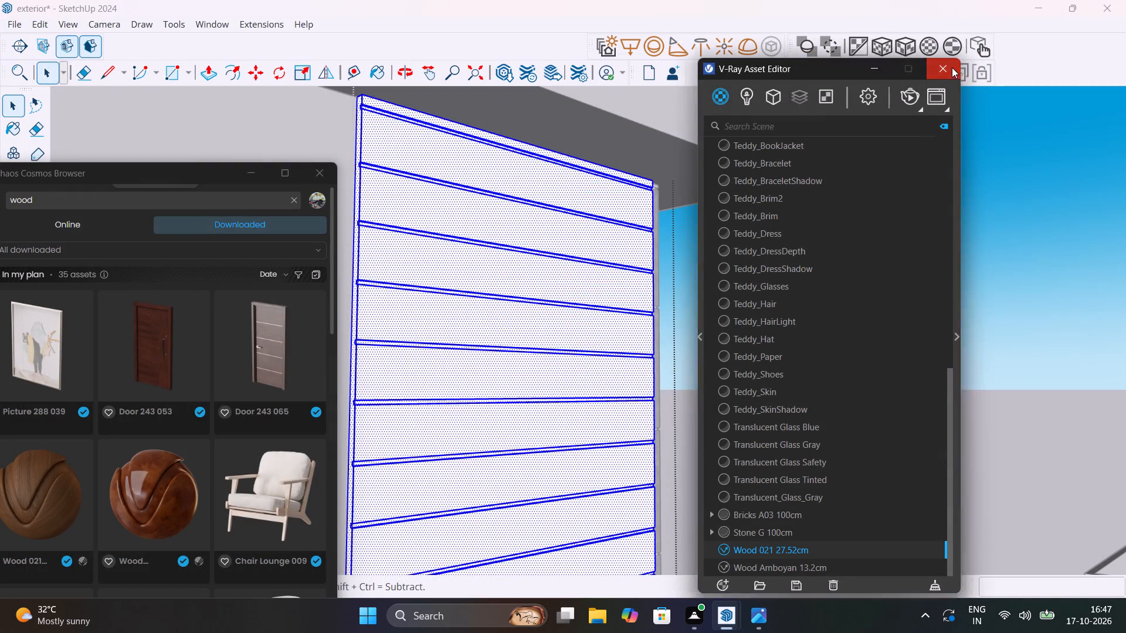
pyautogui.click(910, 230)
pyautogui.scroll(-6, 891, 282)
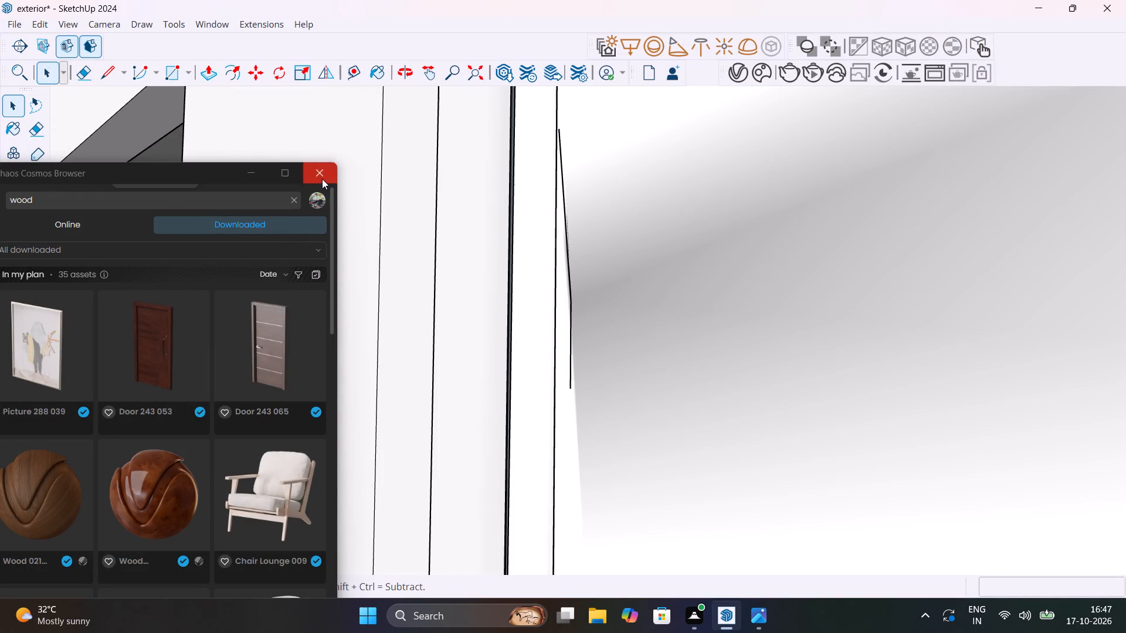
pyautogui.click(322, 179)
# Open the terrace pergola's end frame nearest the railing corner for editing.
pyautogui.scroll(-7, 525, 280)
pyautogui.click(16, 531)
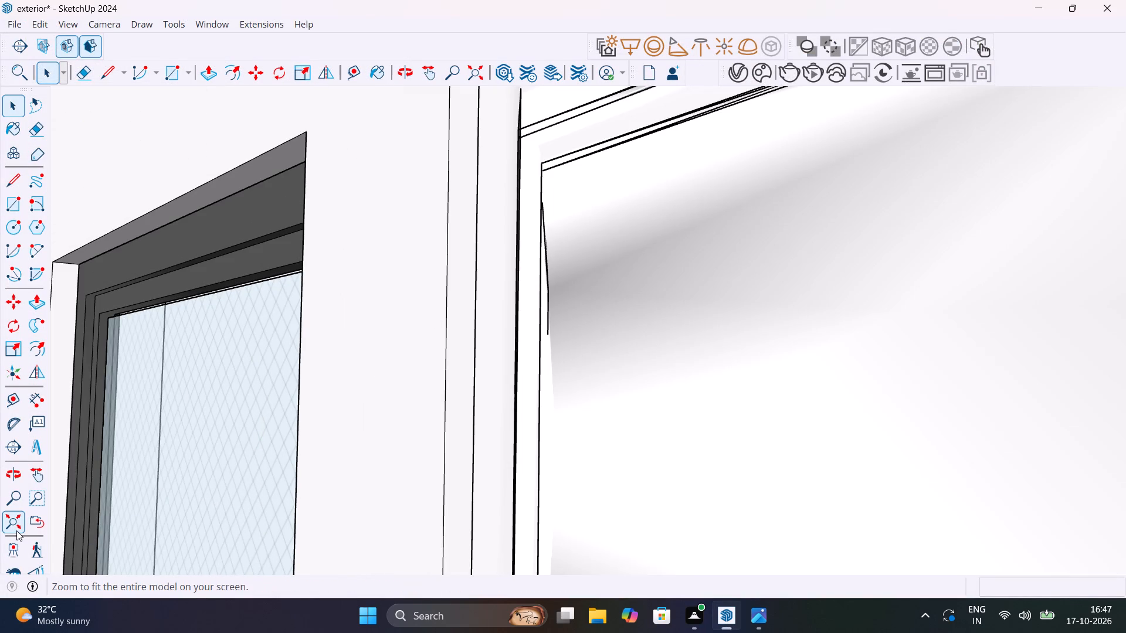
pyautogui.scroll(5, 996, 369)
pyautogui.moveTo(1029, 358); pyautogui.dragTo(989, 508, button='middle')
pyautogui.scroll(4, 1086, 400)
pyautogui.moveTo(1071, 393); pyautogui.dragTo(622, 387, button='middle')
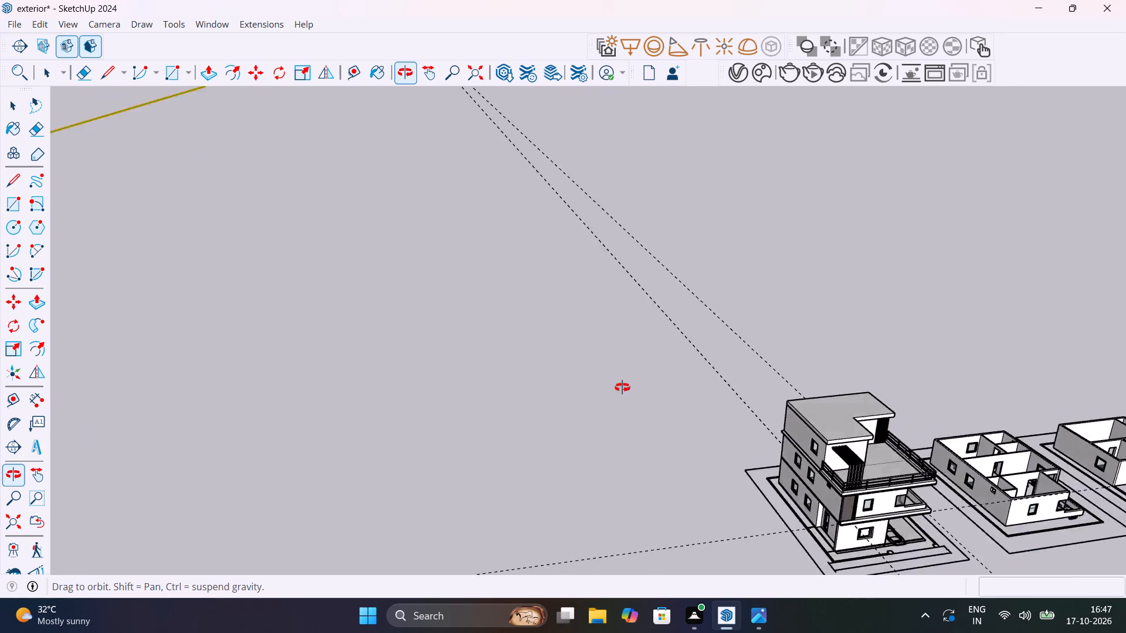
pyautogui.moveTo(622, 387); pyautogui.dragTo(620, 387, button='middle')
pyautogui.scroll(5, 863, 470)
pyautogui.keyDown('shift'); pyautogui.moveTo(881, 476); pyautogui.dragTo(476, 315, button='middle'); pyautogui.keyUp('shift')
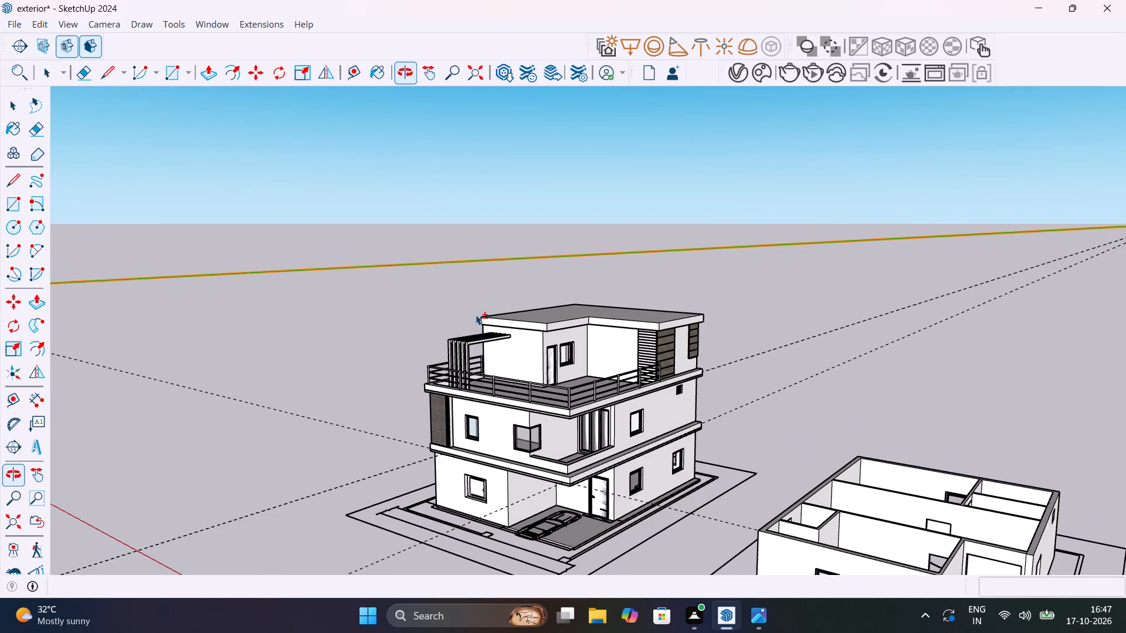
pyautogui.scroll(10, 640, 393)
pyautogui.keyDown('shift'); pyautogui.middleClick(659, 389); pyautogui.keyUp('shift')
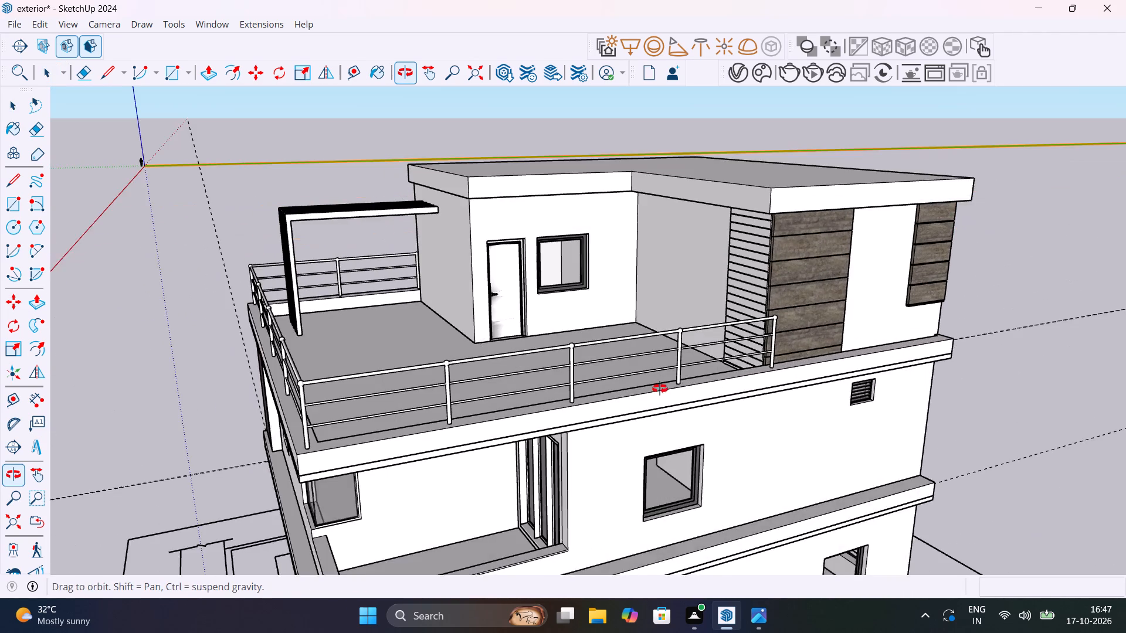
pyautogui.scroll(1, 657, 394)
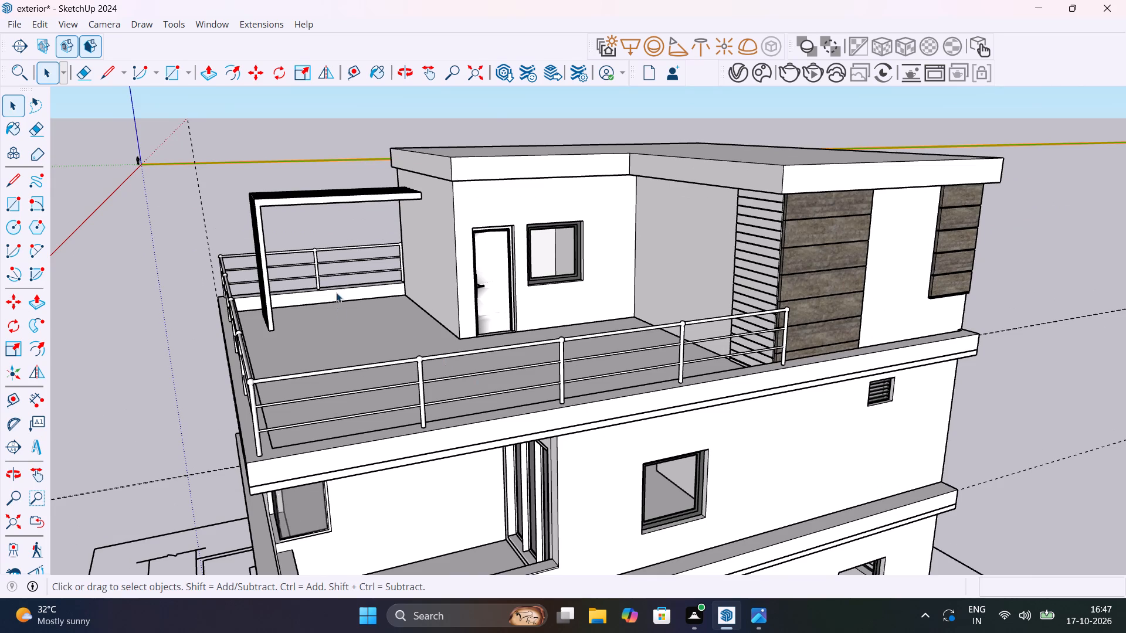
pyautogui.scroll(7, 274, 250)
pyautogui.scroll(-9, 274, 250)
pyautogui.moveTo(269, 263); pyautogui.dragTo(414, 266, button='middle')
pyautogui.keyDown('shift'); pyautogui.scroll(7, 259, 268); pyautogui.keyUp('shift')
pyautogui.scroll(-5, 259, 268)
pyautogui.keyDown('shift'); pyautogui.moveTo(241, 276); pyautogui.dragTo(538, 274, button='middle'); pyautogui.keyUp('shift')
pyautogui.scroll(8, 499, 259)
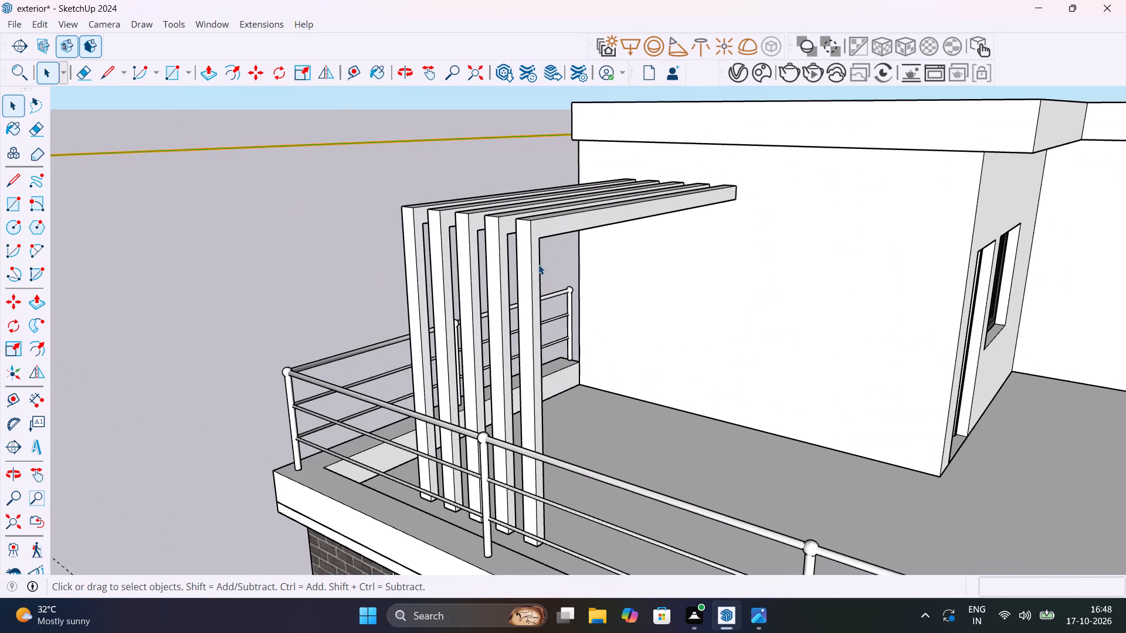
pyautogui.scroll(4, 538, 264)
pyautogui.click(535, 267)
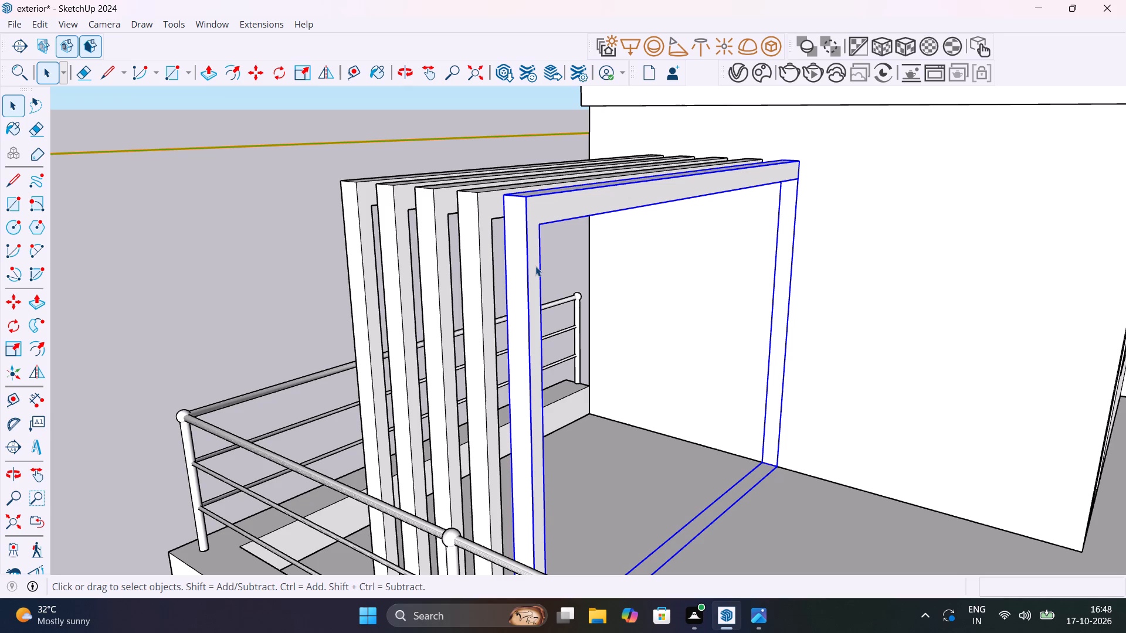
pyautogui.doubleClick(349, 223)
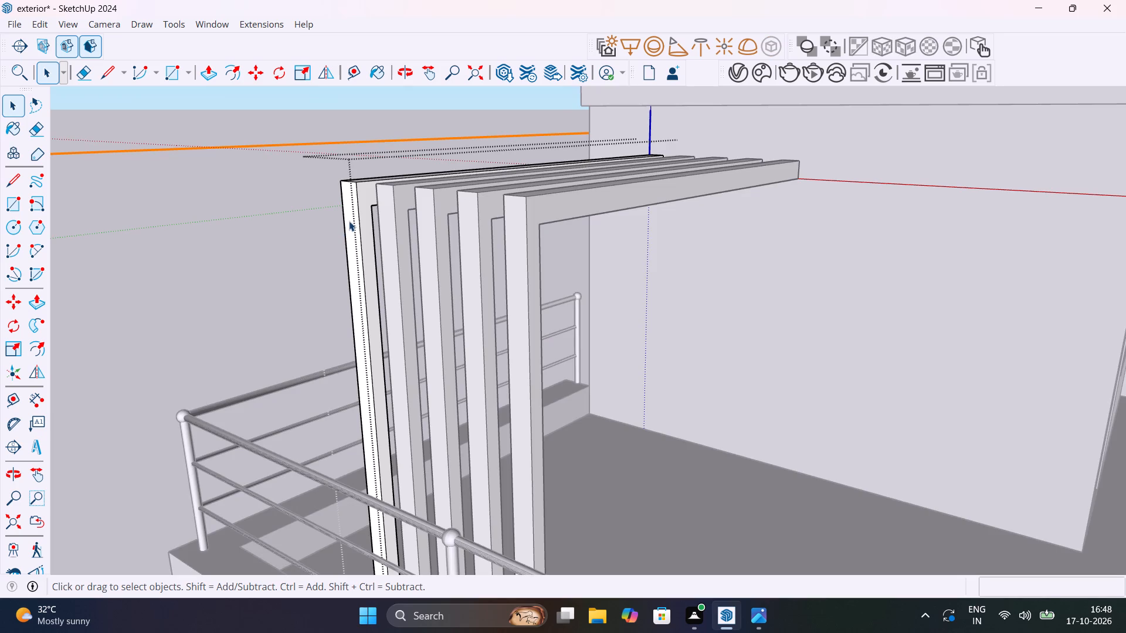
# Browse the downloaded wood assets in Chaos Cosmos for a pergola material.
pyautogui.click(772, 73)
pyautogui.moveTo(171, 177); pyautogui.dragTo(182, 176)
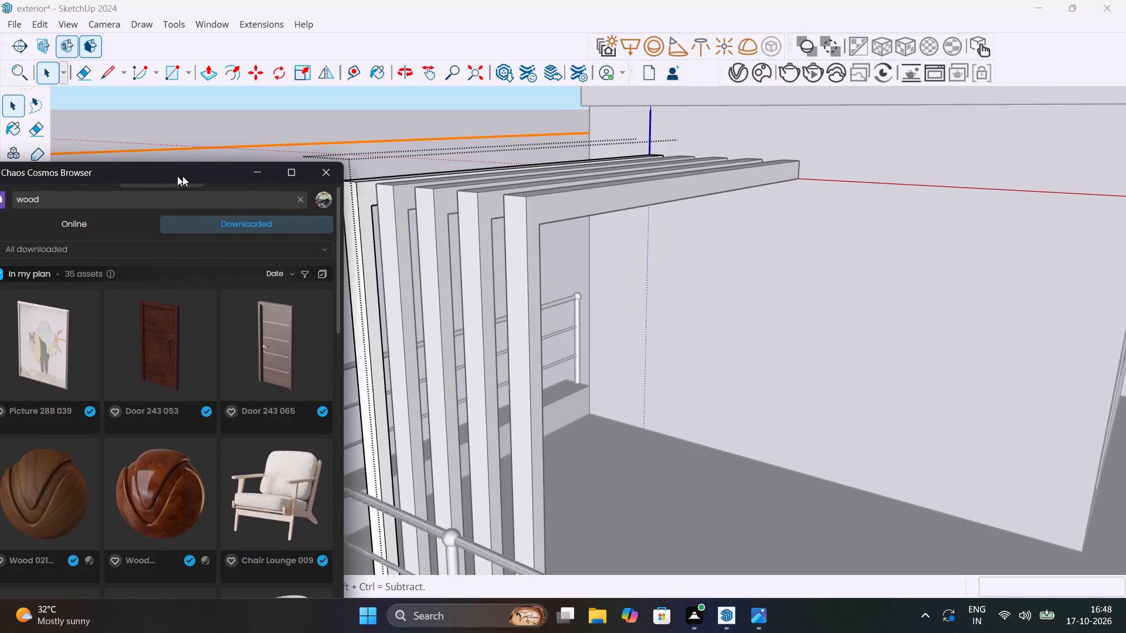
pyautogui.moveTo(182, 176); pyautogui.dragTo(932, 69)
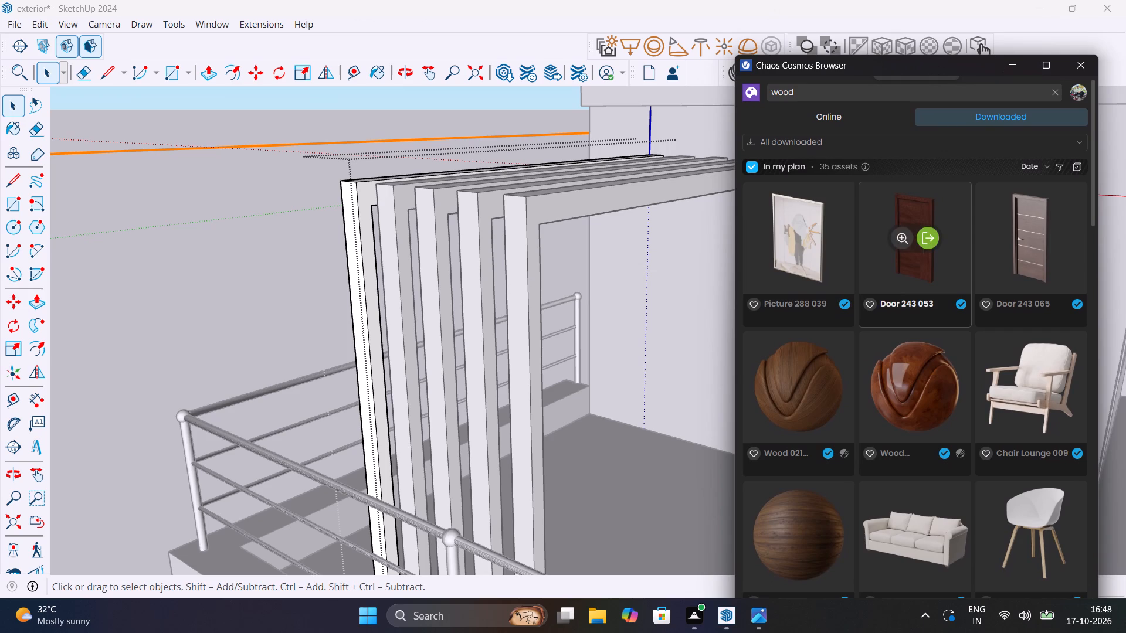
pyautogui.scroll(-12, 928, 318)
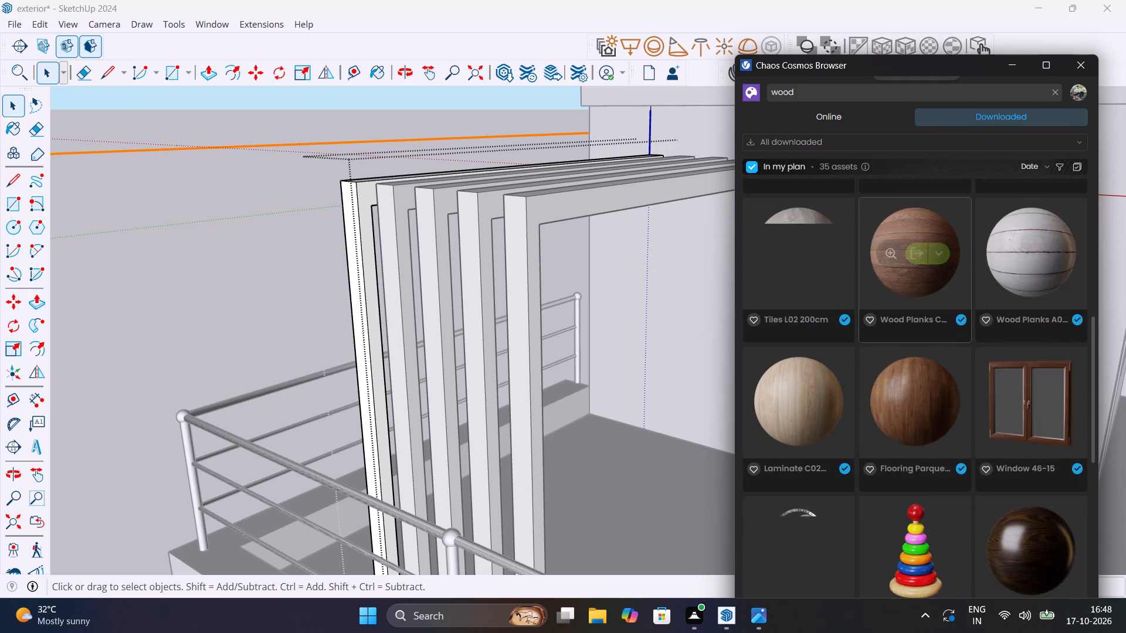
pyautogui.scroll(-14, 928, 319)
pyautogui.scroll(-9, 928, 319)
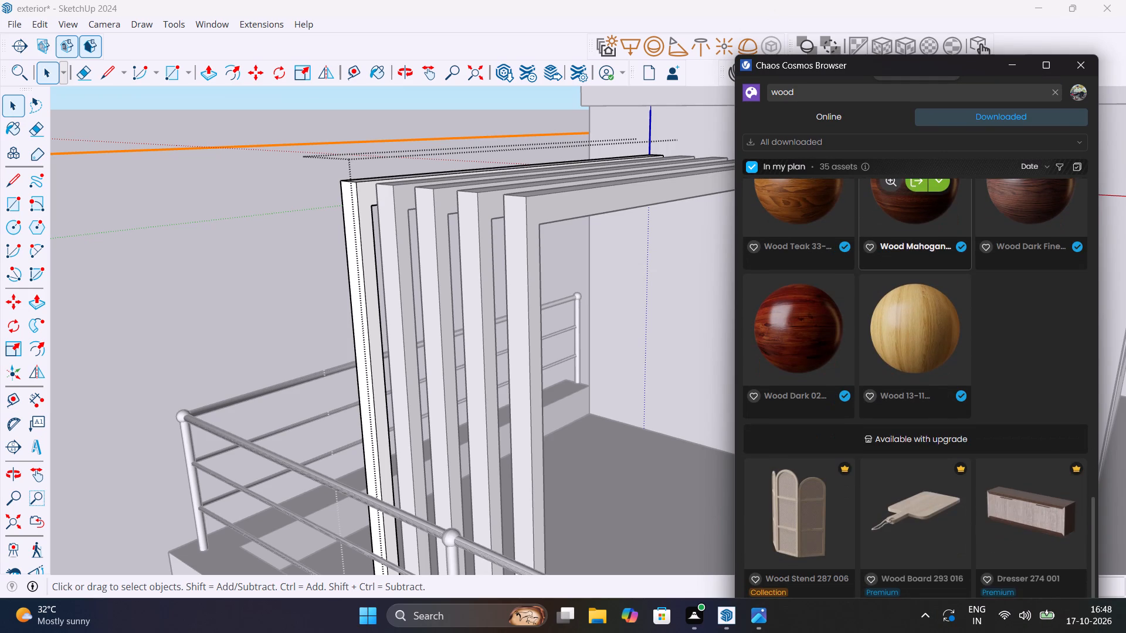
pyautogui.scroll(-3, 928, 319)
pyautogui.scroll(20, 928, 320)
pyautogui.scroll(18, 928, 320)
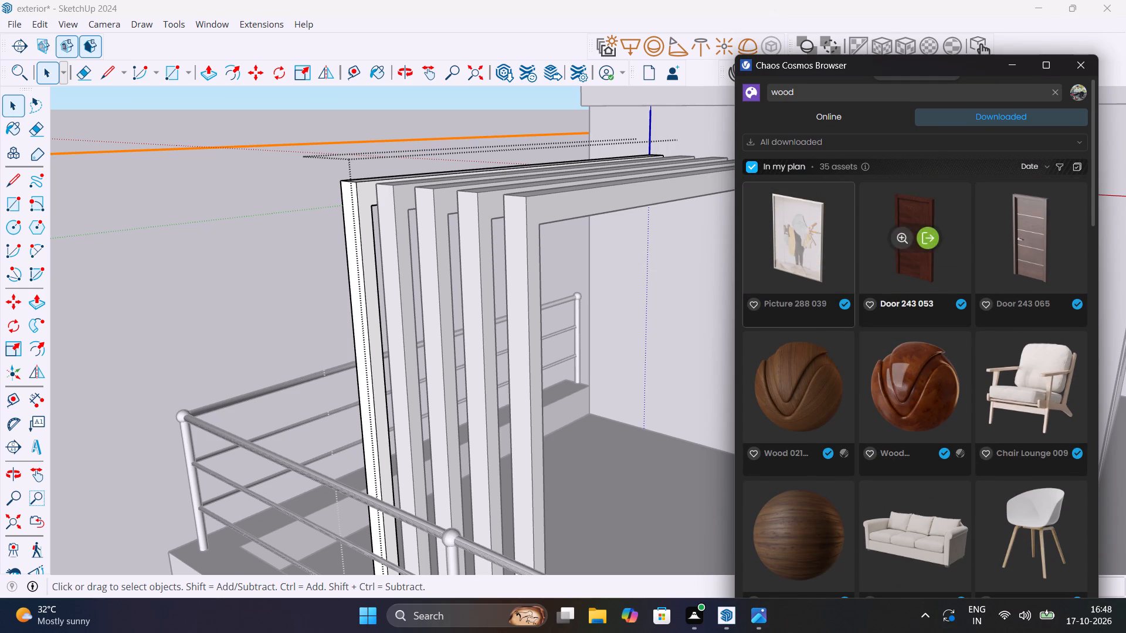
# Search the online Chaos Cosmos library for stone.
pyautogui.click(847, 115)
pyautogui.click(878, 90)
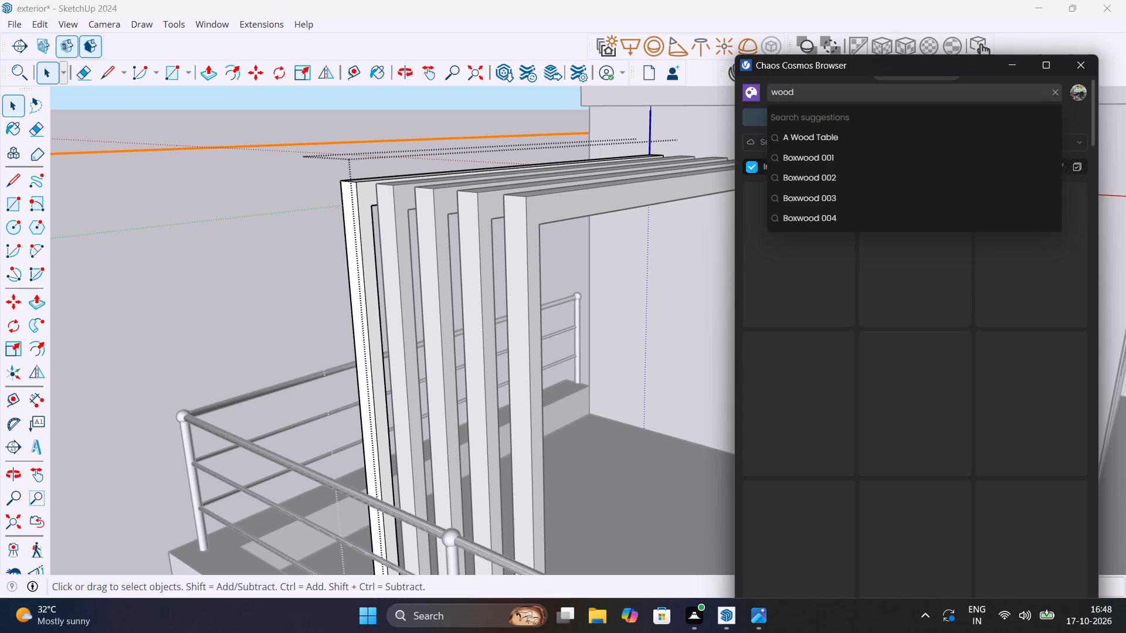
pyautogui.press('BackSpace')
pyautogui.press('BackSpace')
pyautogui.press('BackSpace')
pyautogui.press('BackSpace')
pyautogui.press('BackSpace')
pyautogui.press('BackSpace')
pyautogui.press('BackSpace')
pyautogui.press('BackSpace')
pyautogui.press('BackSpace')
pyautogui.press('BackSpace')
pyautogui.press('BackSpace')
pyautogui.press('BackSpace')
pyautogui.press('BackSpace')
pyautogui.press('BackSpace')
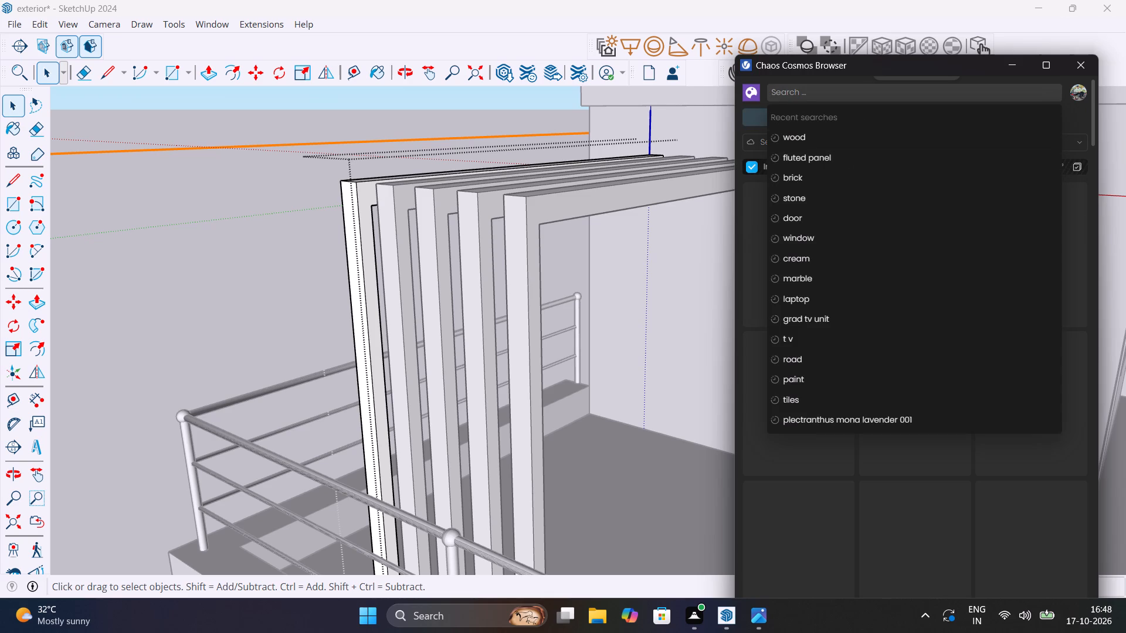
pyautogui.press('s')
pyautogui.write('tone')
pyautogui.press('Return')
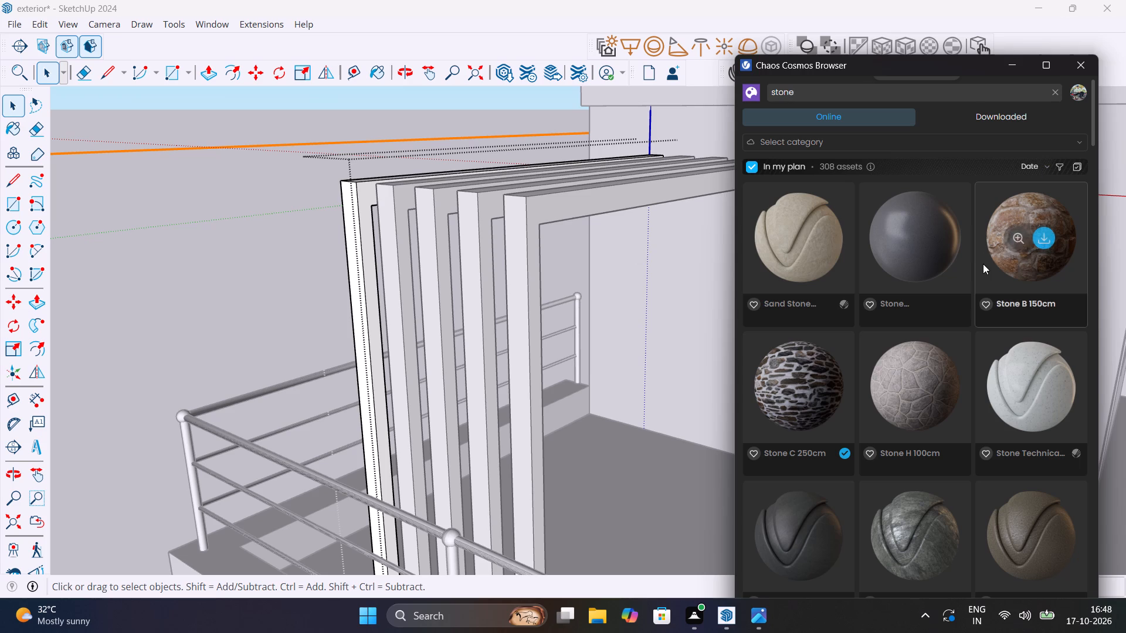
# Browse the online stone results in Chaos Cosmos for a material suited to the terrace pergola.
pyautogui.scroll(-3, 983, 264)
pyautogui.scroll(-1, 982, 359)
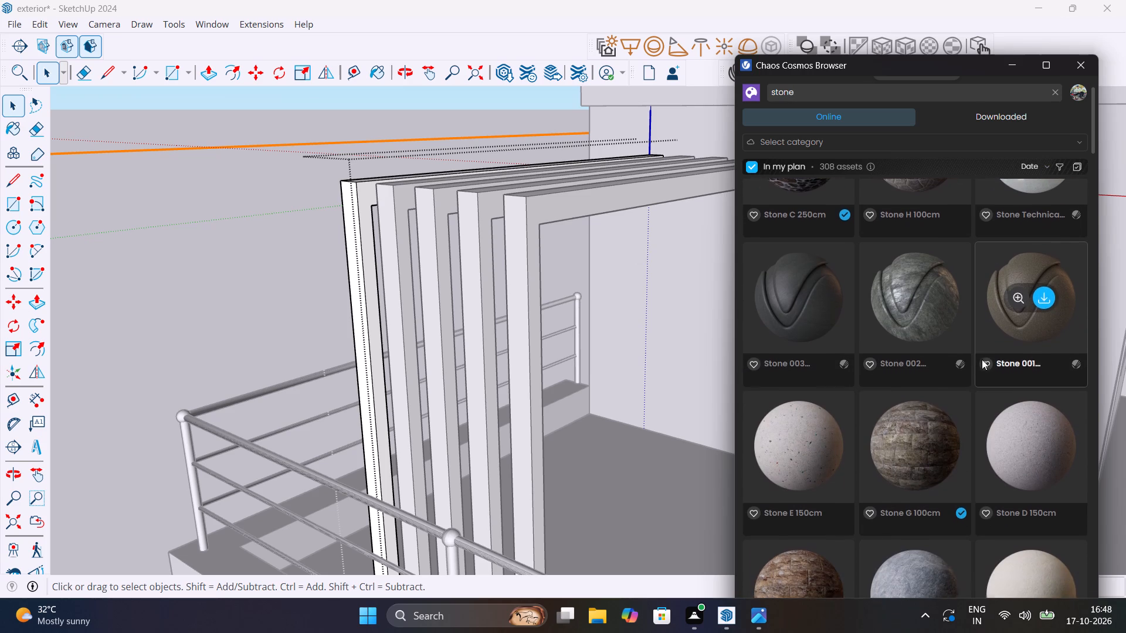
pyautogui.scroll(-5, 982, 359)
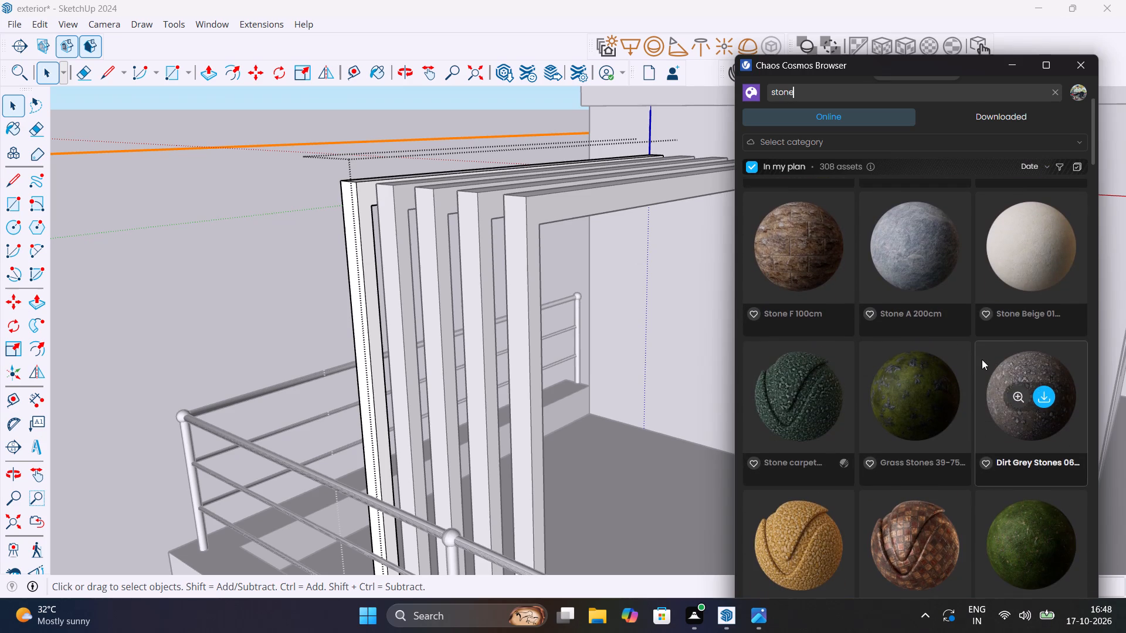
pyautogui.scroll(-9, 983, 359)
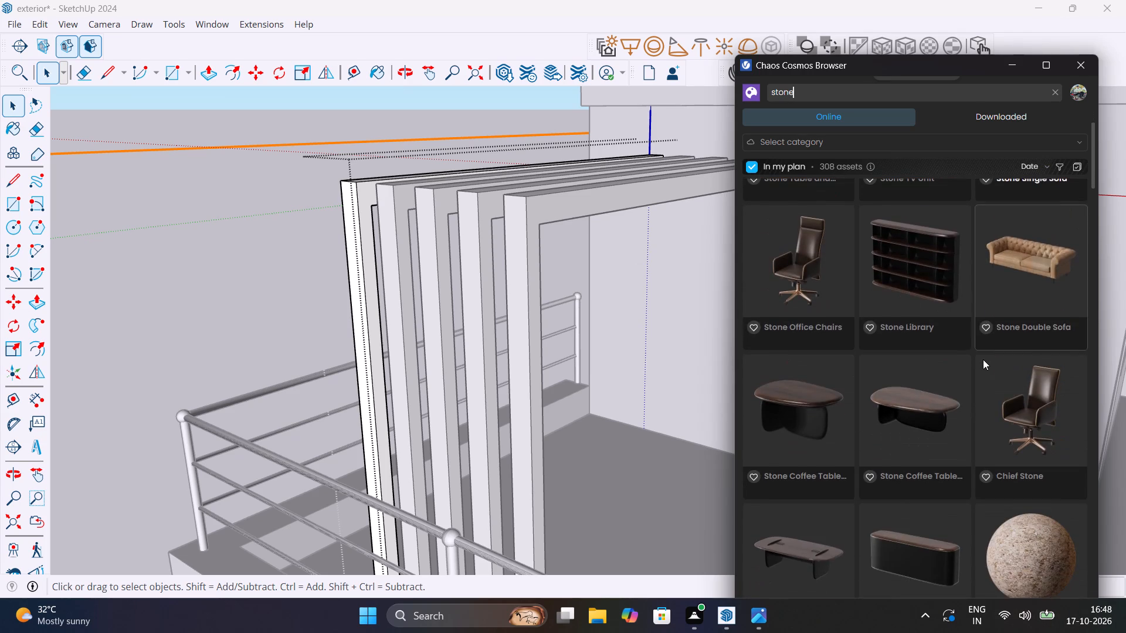
pyautogui.scroll(-7, 983, 359)
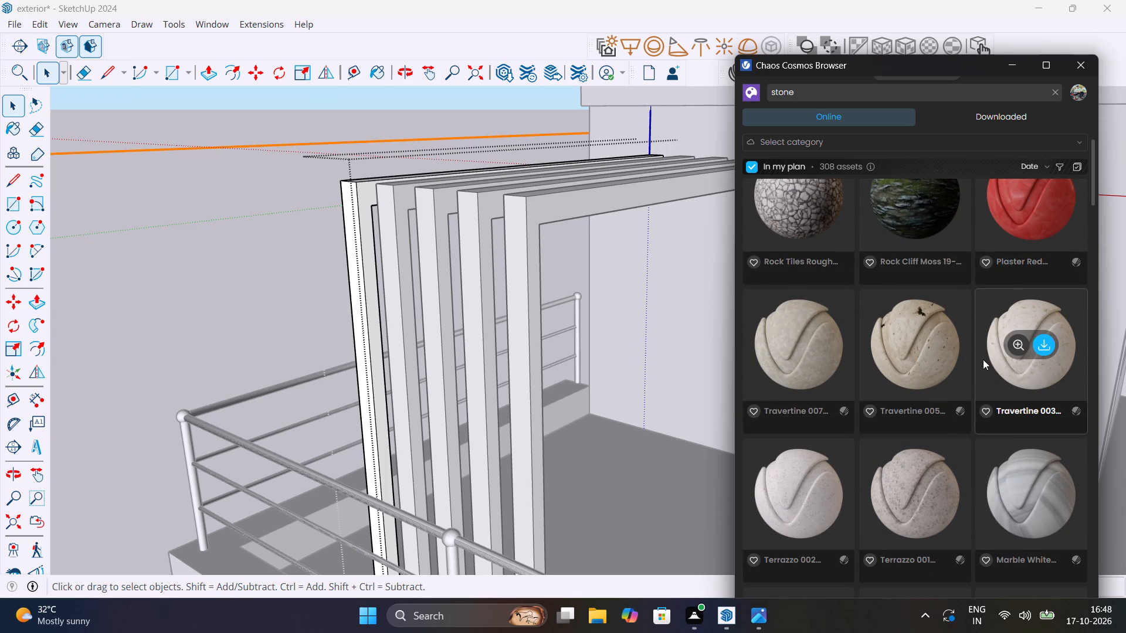
pyautogui.scroll(-5, 911, 384)
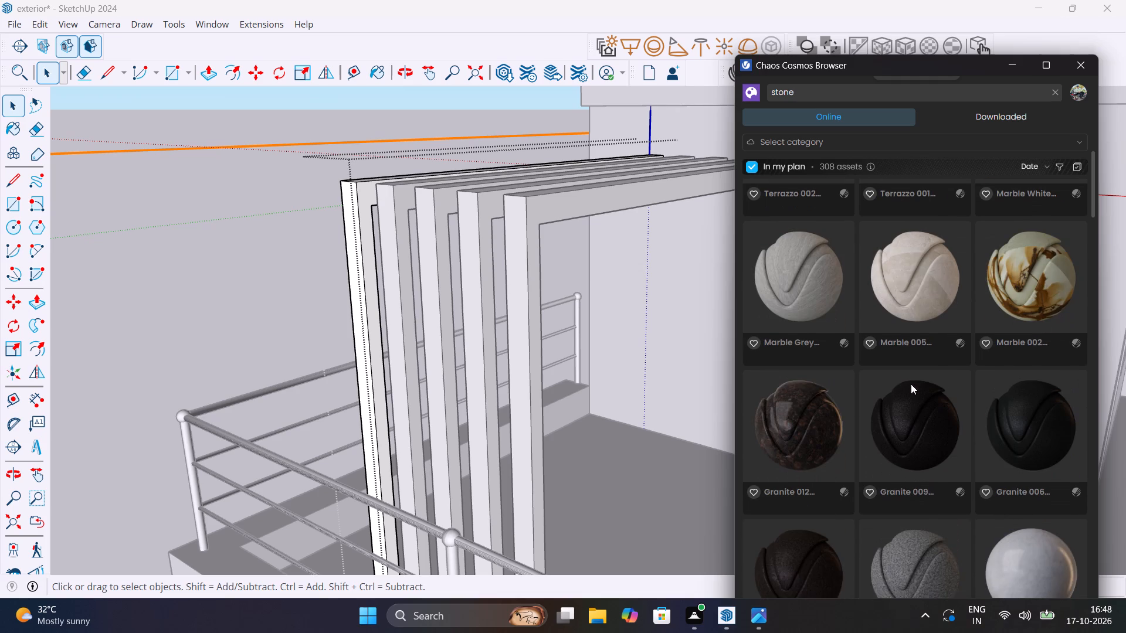
pyautogui.scroll(-6, 911, 384)
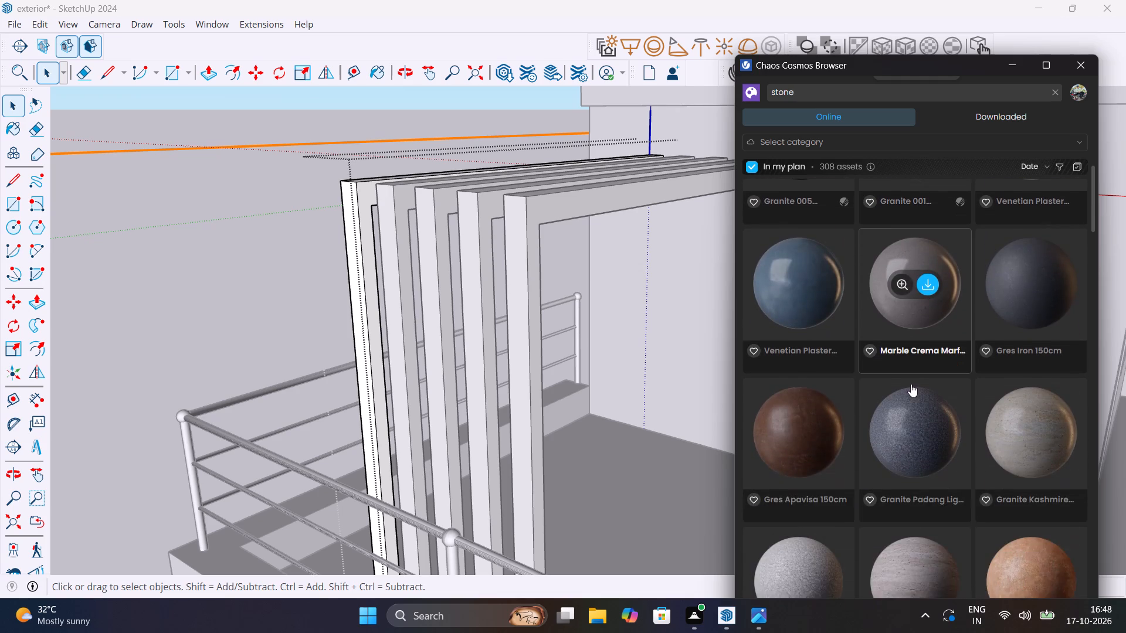
pyautogui.scroll(-11, 911, 384)
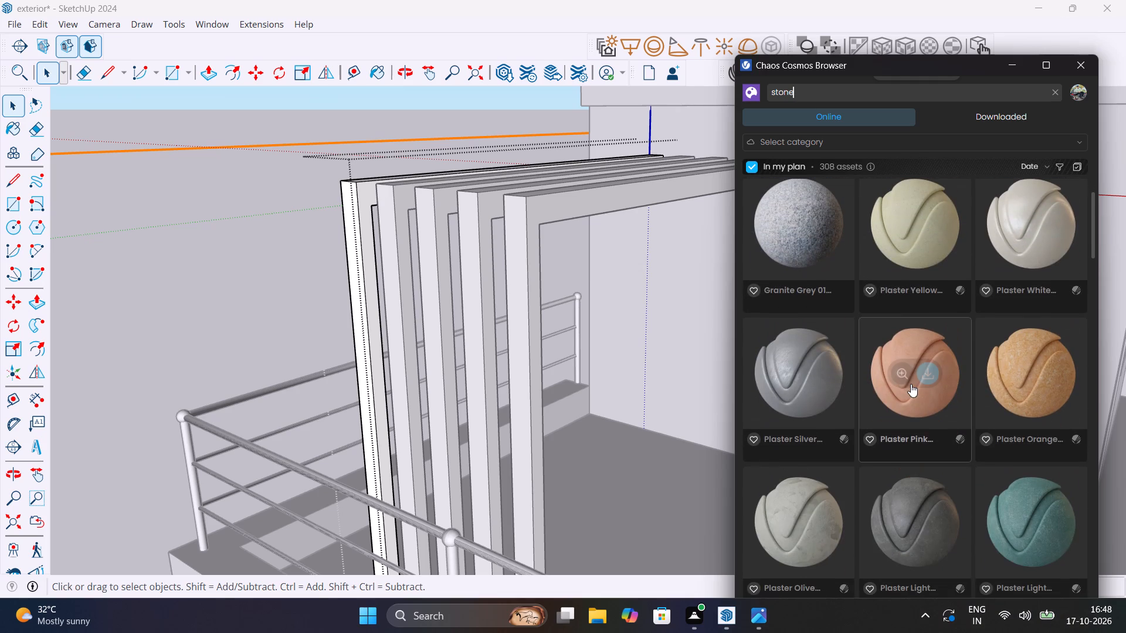
pyautogui.scroll(-11, 911, 384)
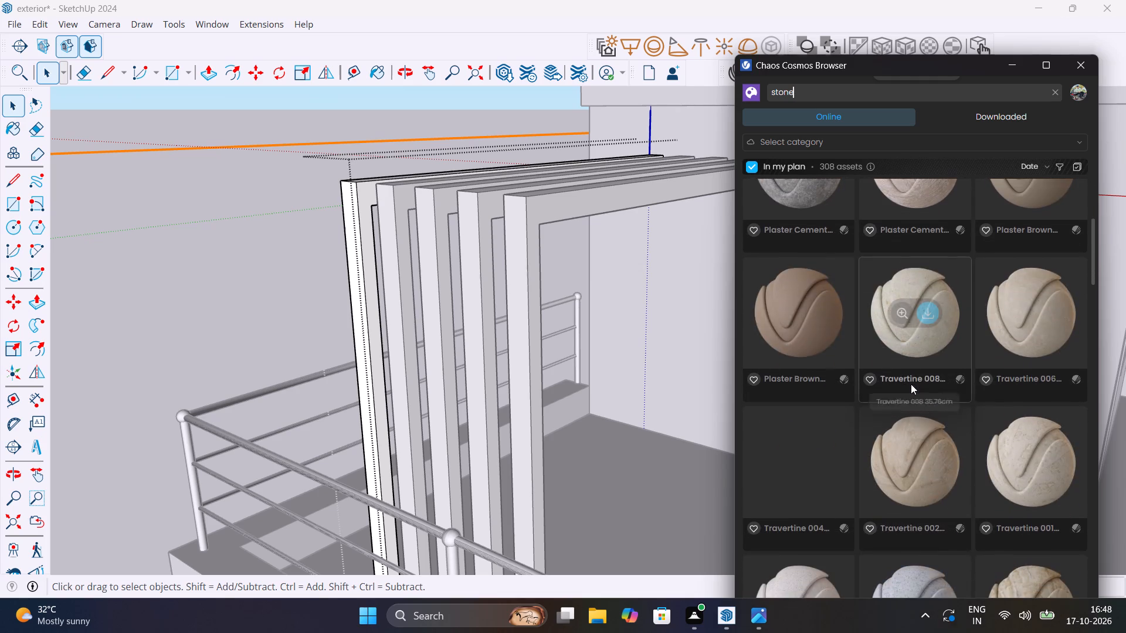
pyautogui.scroll(-13, 911, 384)
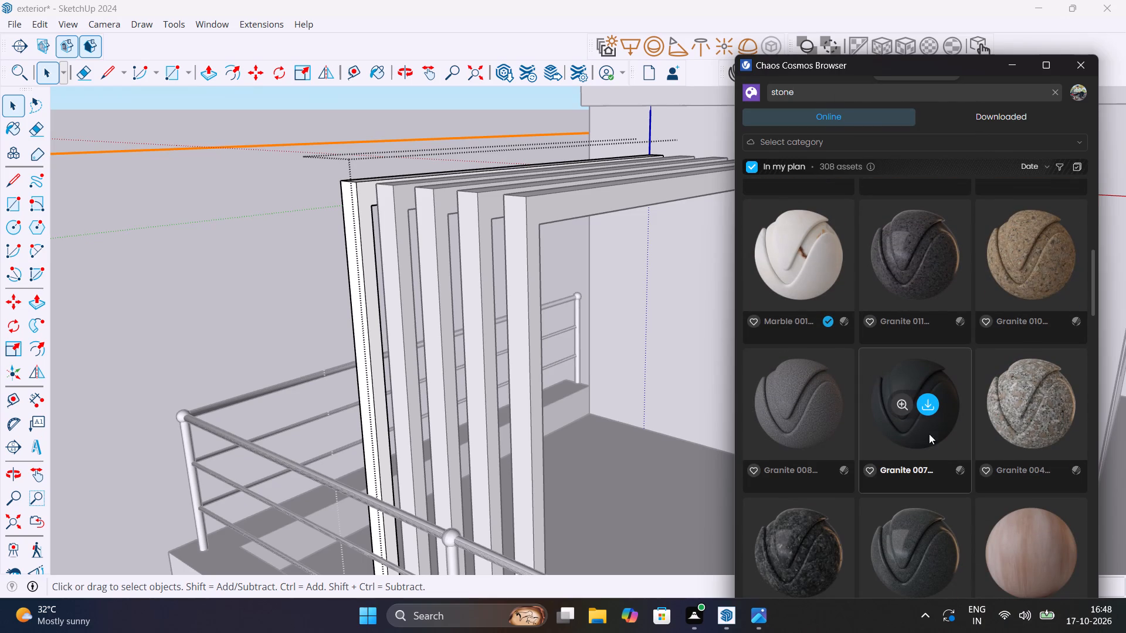
pyautogui.scroll(-17, 943, 412)
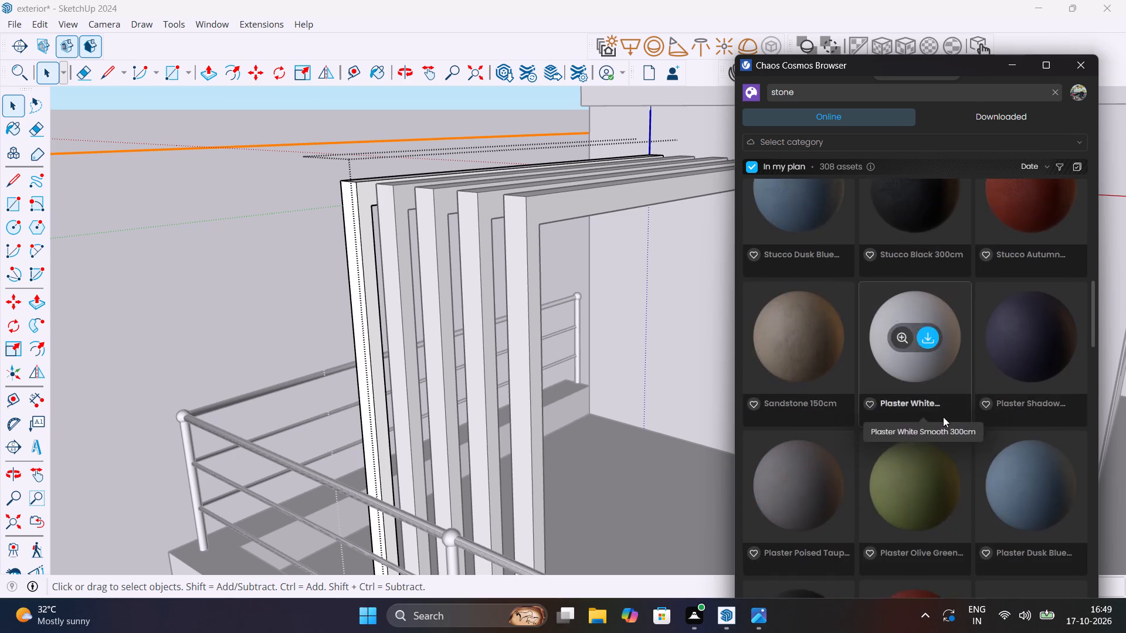
pyautogui.scroll(-3, 943, 417)
pyautogui.moveTo(1091, 349); pyautogui.dragTo(1102, 293)
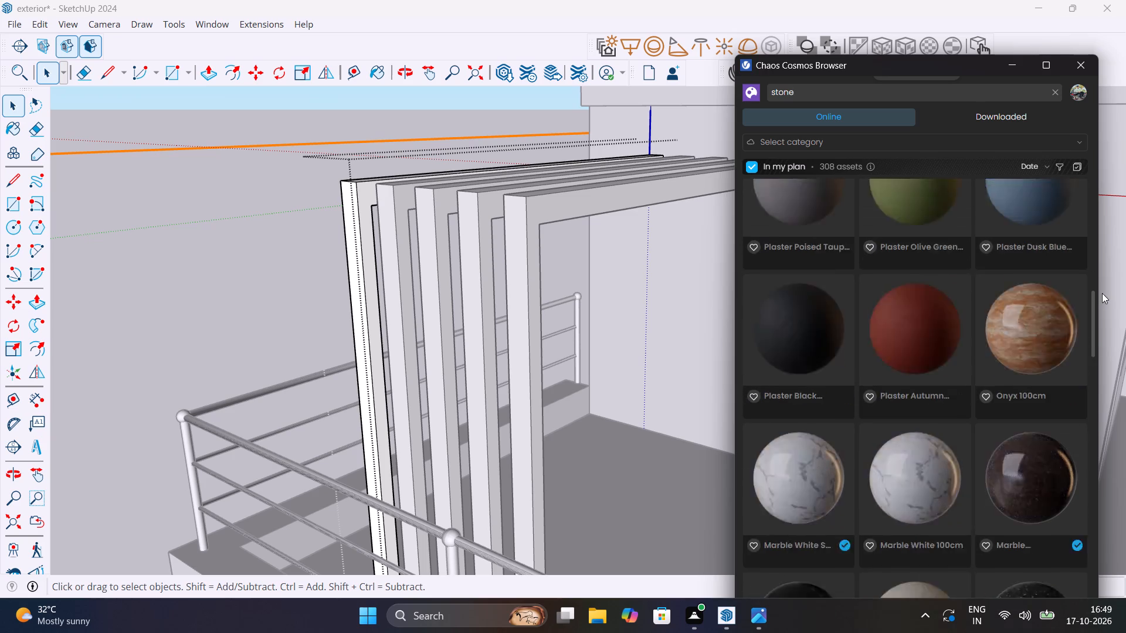
pyautogui.moveTo(1102, 293); pyautogui.dragTo(1104, 138)
pyautogui.scroll(4, 1024, 295)
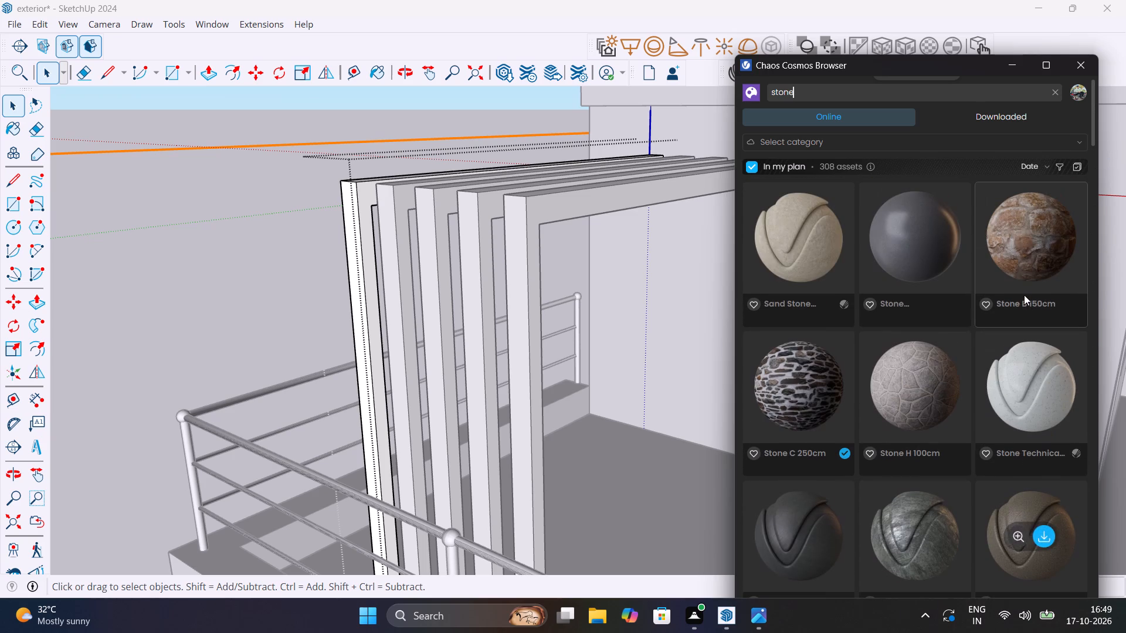
pyautogui.scroll(7, 1024, 295)
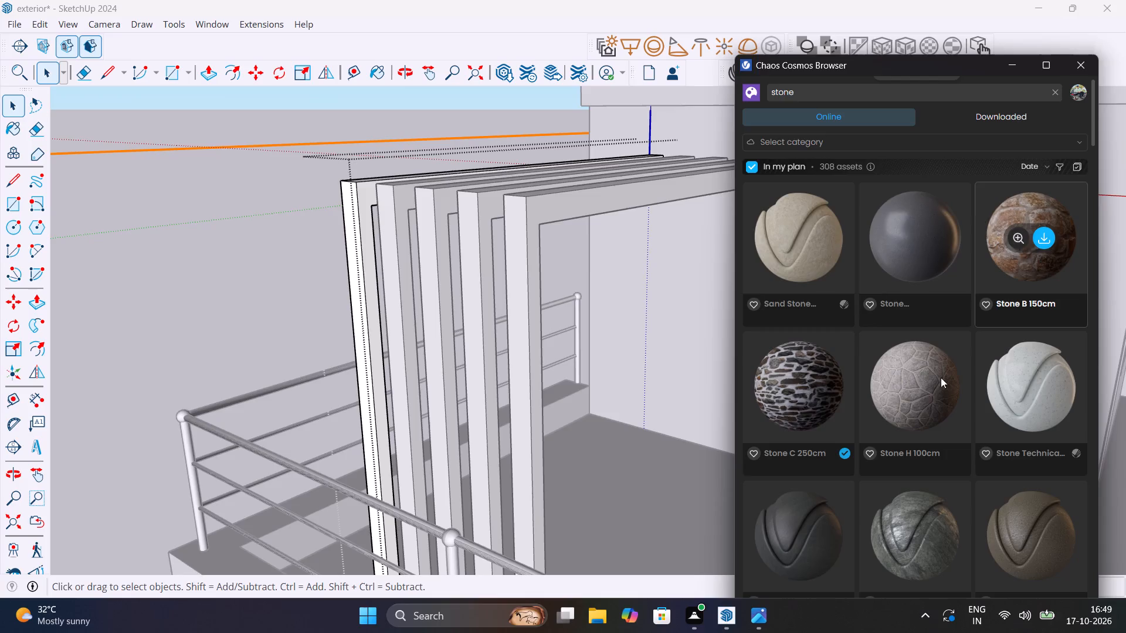
pyautogui.scroll(-1, 933, 389)
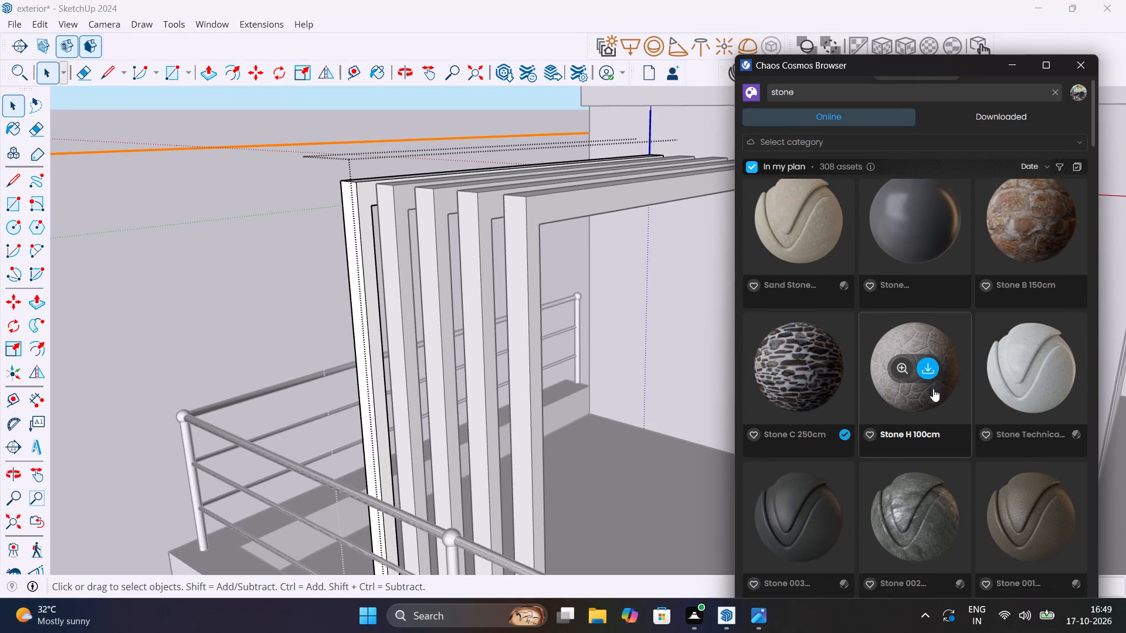
pyautogui.scroll(-3, 933, 389)
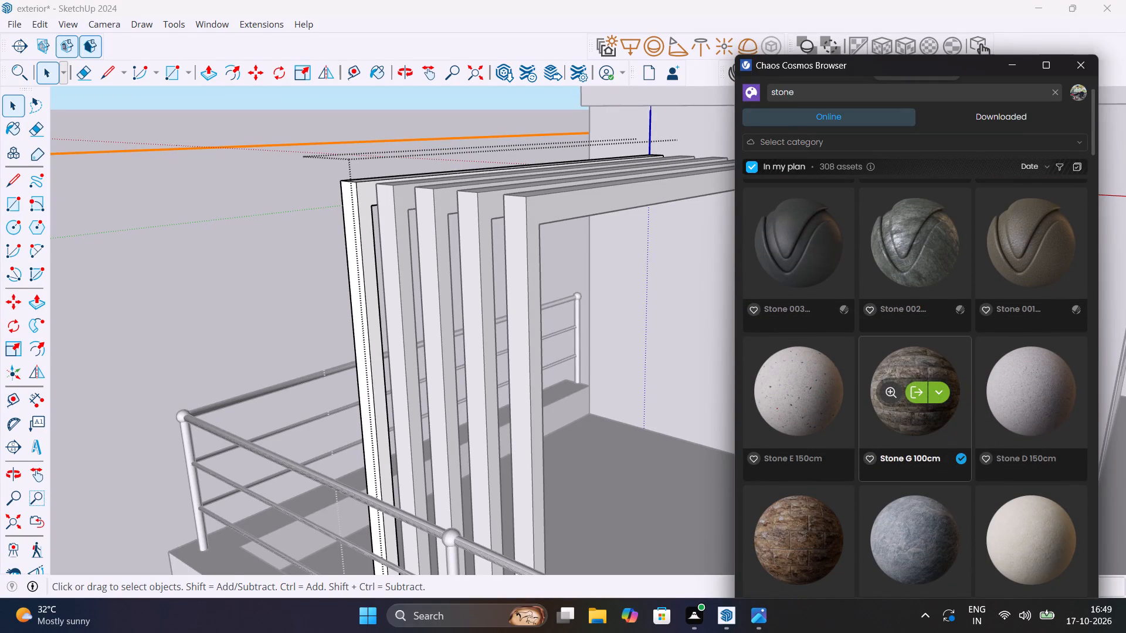
pyautogui.scroll(-1, 925, 510)
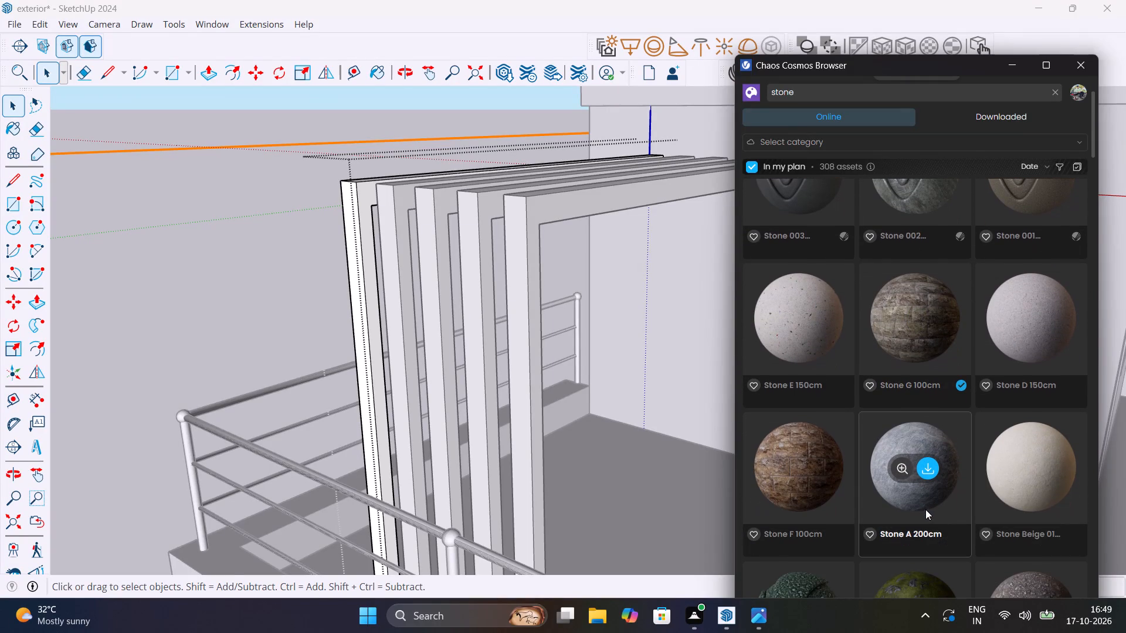
pyautogui.scroll(-2, 928, 477)
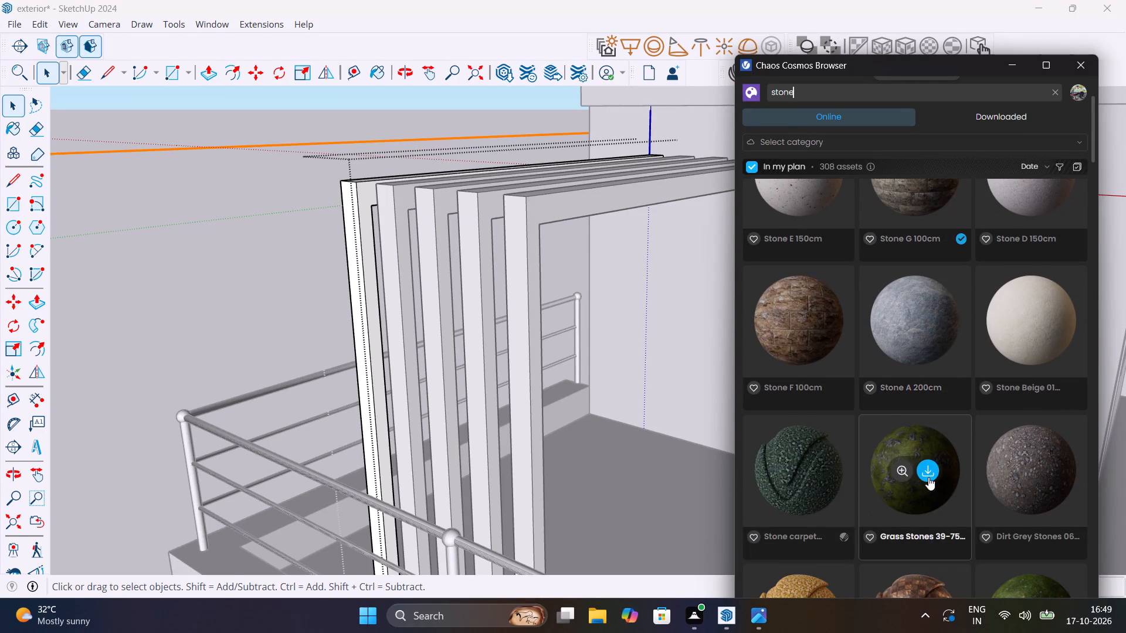
pyautogui.scroll(-3, 928, 477)
pyautogui.scroll(12, 928, 477)
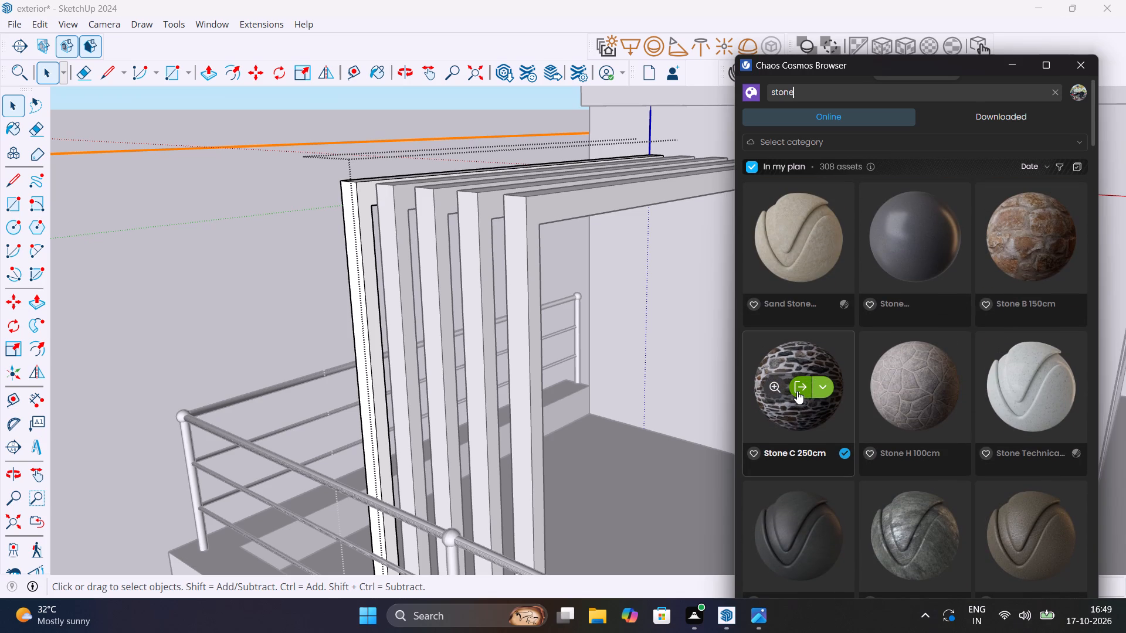
# Import the Stone C 250cm material into the scene and move the asset browser clear of the model and V-Ray tools.
pyautogui.click(797, 391)
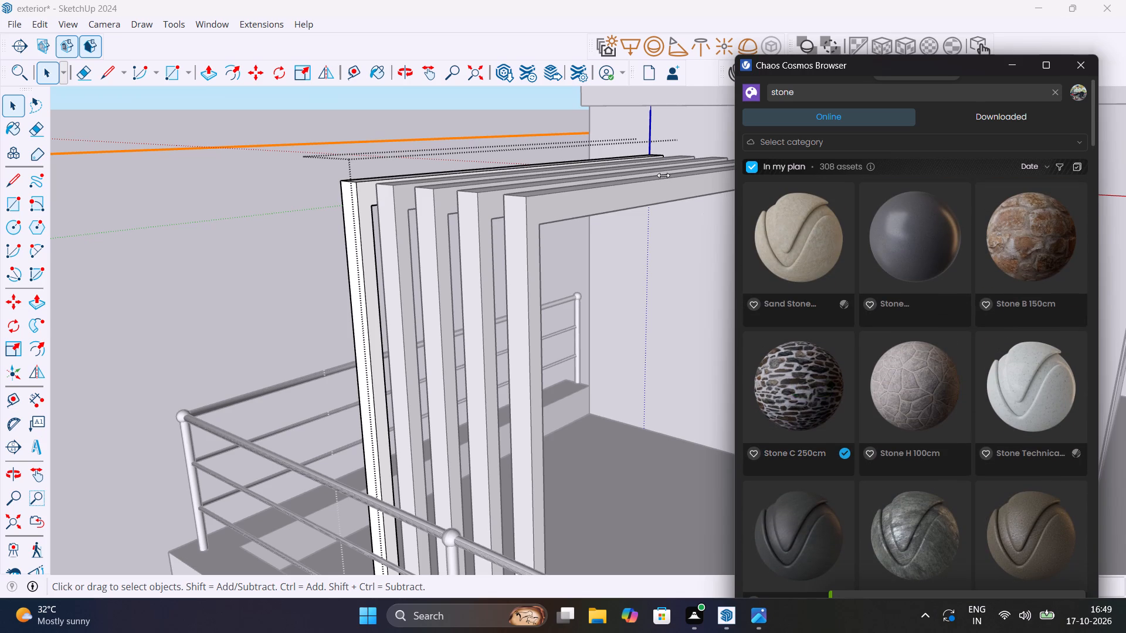
pyautogui.moveTo(841, 60); pyautogui.dragTo(873, 146)
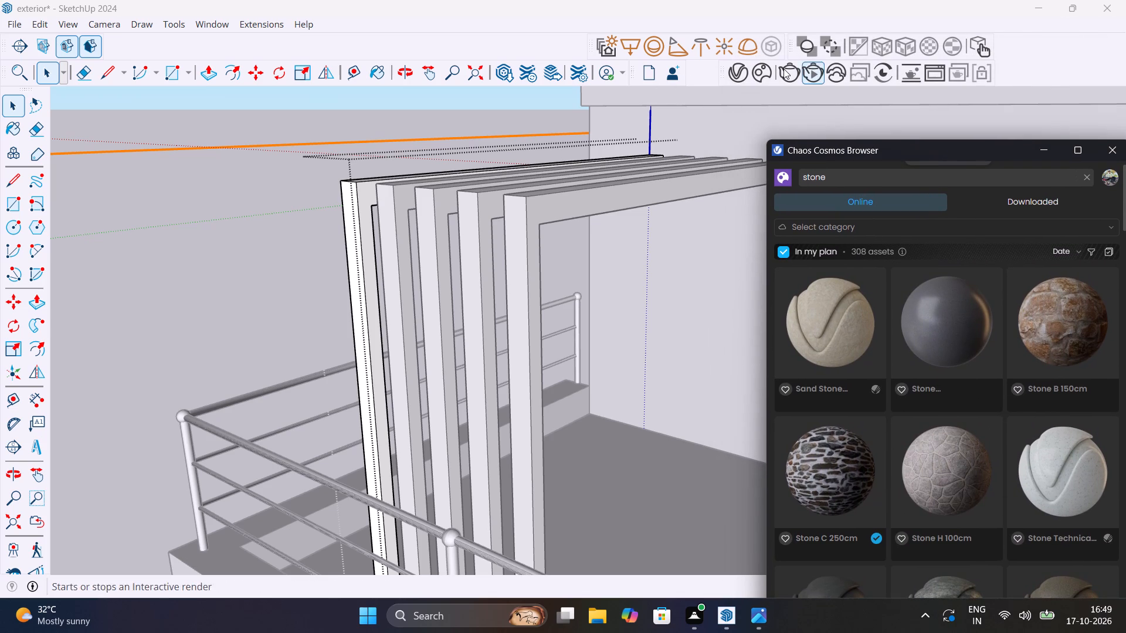
pyautogui.click(761, 66)
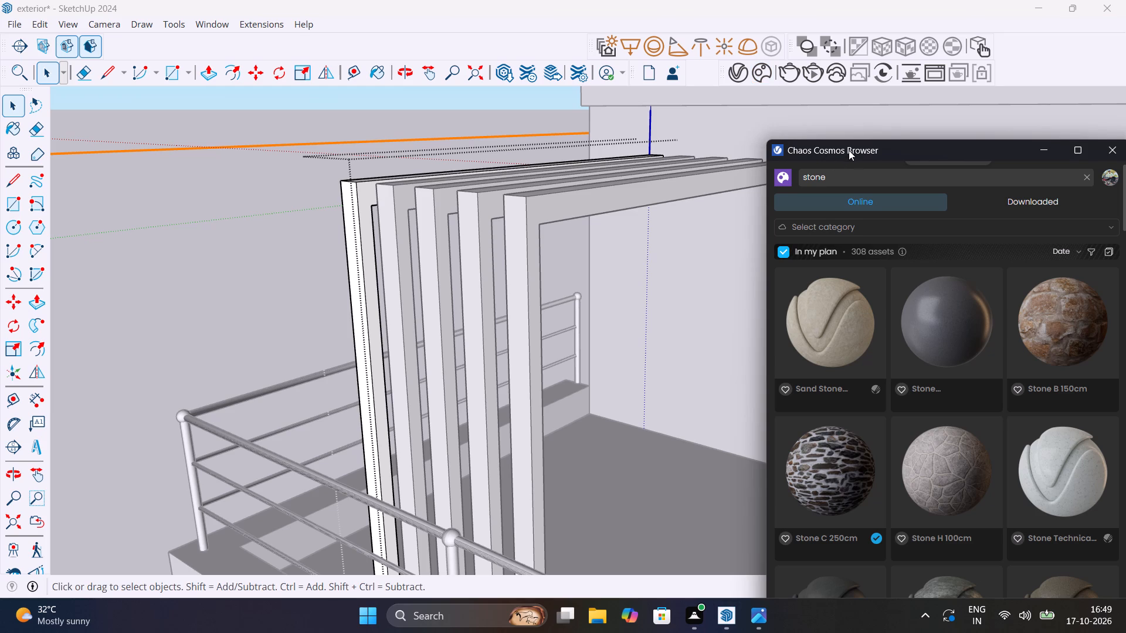
pyautogui.moveTo(849, 149); pyautogui.dragTo(907, 93)
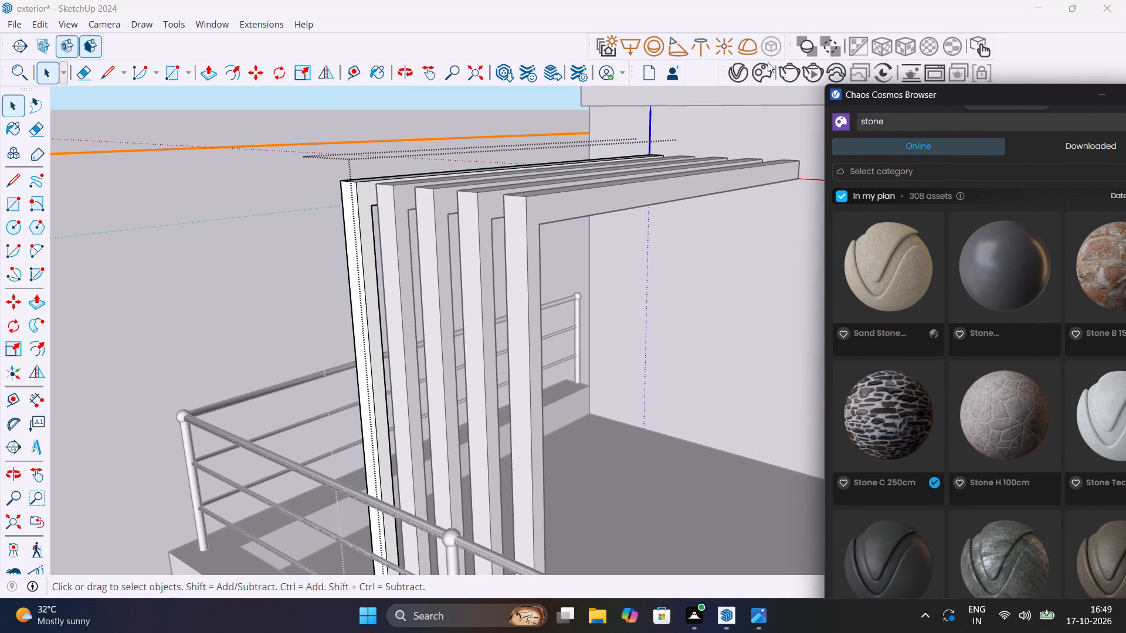
# Apply the Stone C 250cm material to the open pergola frame's side face that faces the neighbouring frames.
pyautogui.click(740, 74)
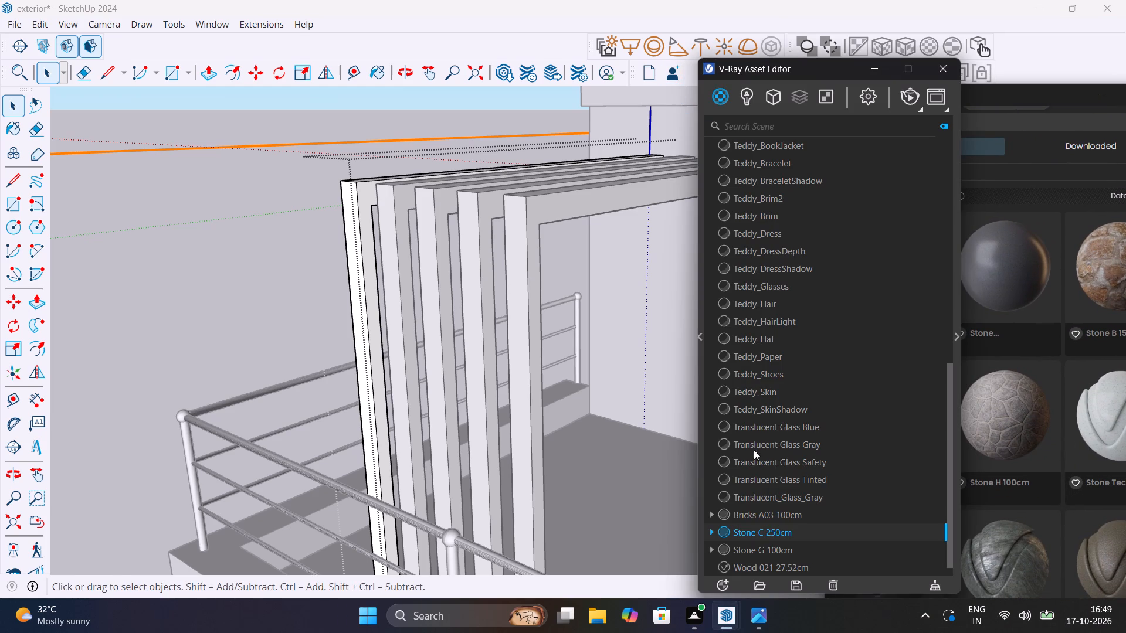
pyautogui.rightClick(788, 533)
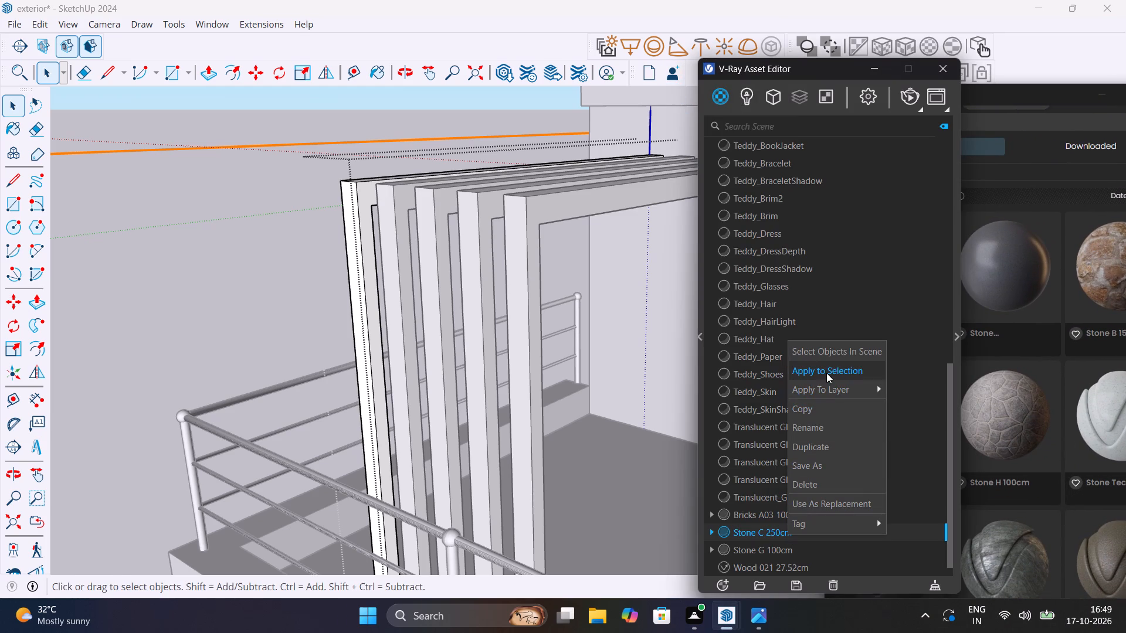
pyautogui.click(826, 373)
pyautogui.scroll(5, 363, 243)
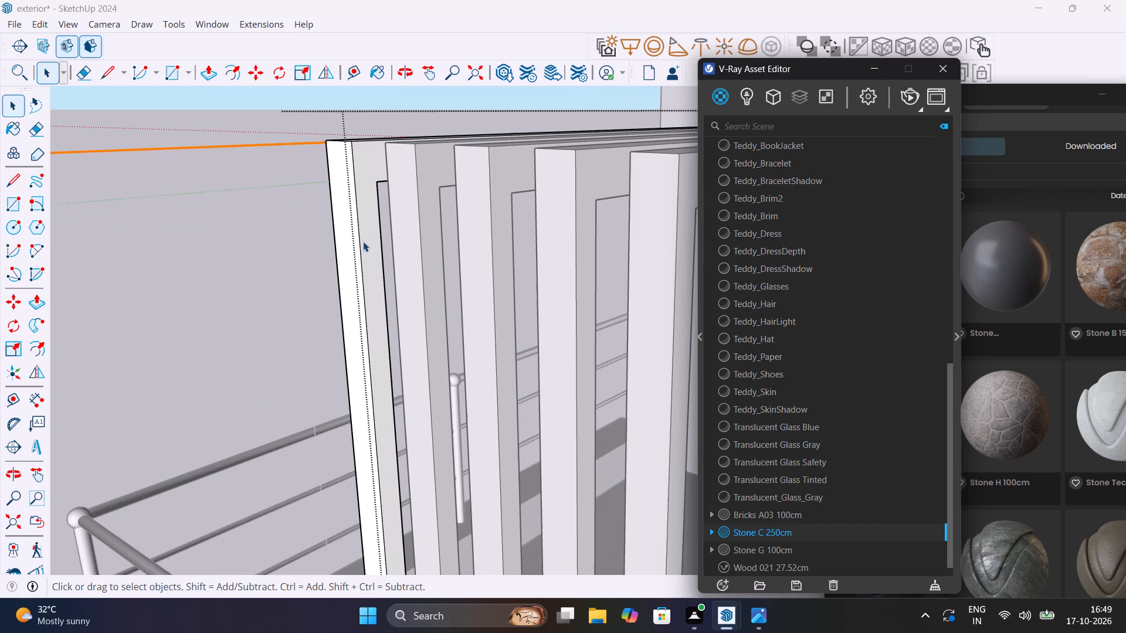
pyautogui.doubleClick(363, 243)
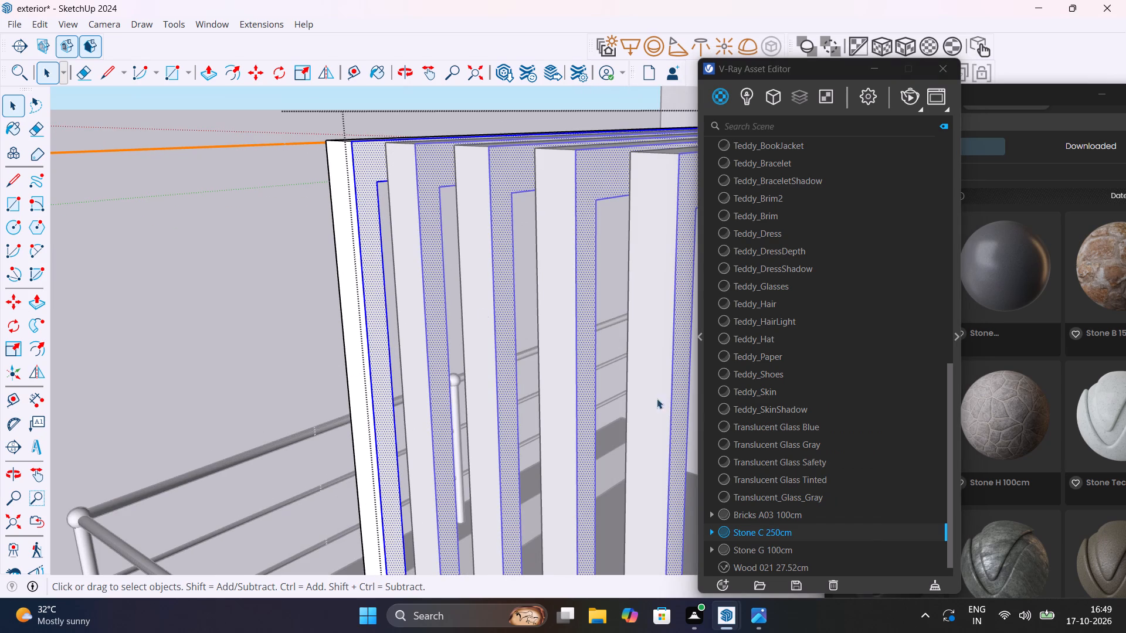
pyautogui.rightClick(852, 532)
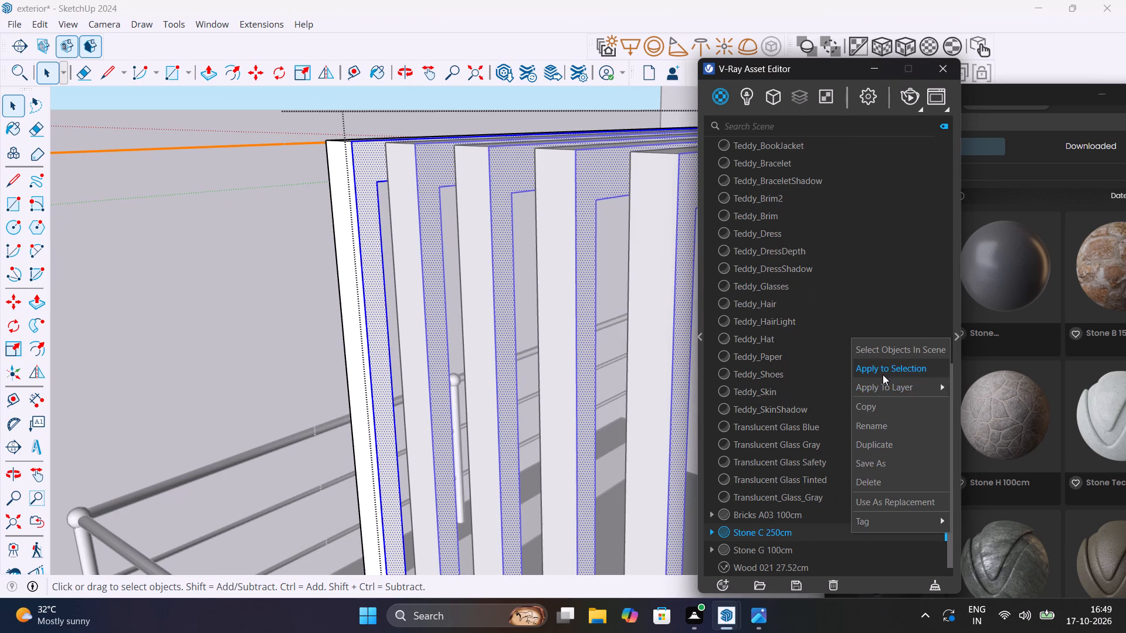
pyautogui.click(883, 372)
# Apply Stone C 250cm to the narrow outer front face of the pergola frame's post.
pyautogui.moveTo(508, 371); pyautogui.dragTo(812, 414, button='middle')
pyautogui.doubleClick(527, 382)
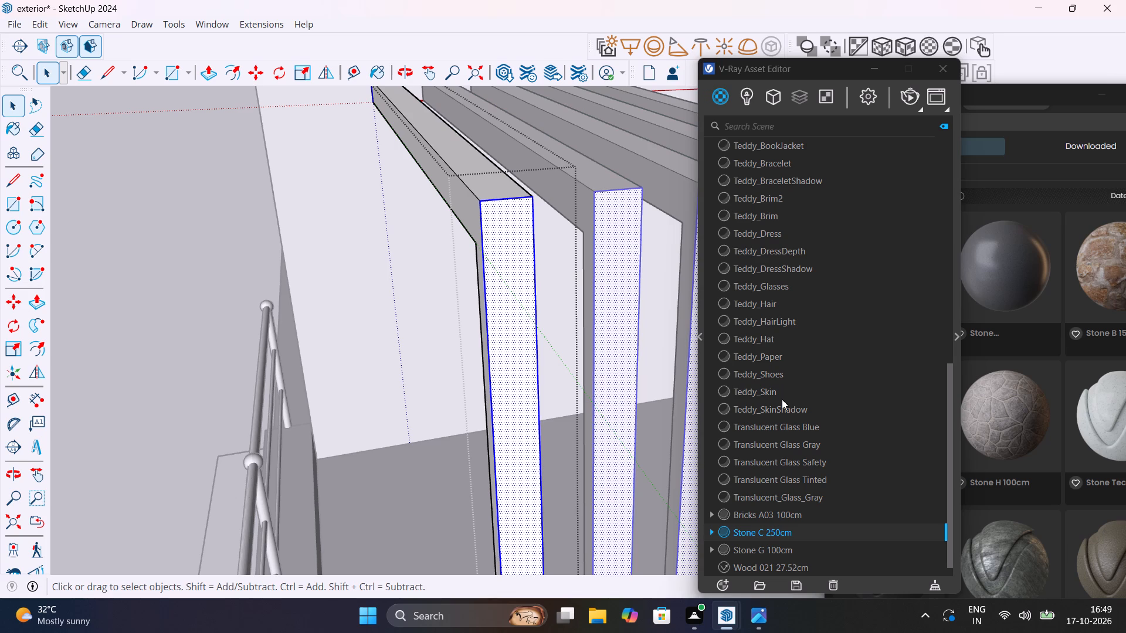
pyautogui.rightClick(749, 532)
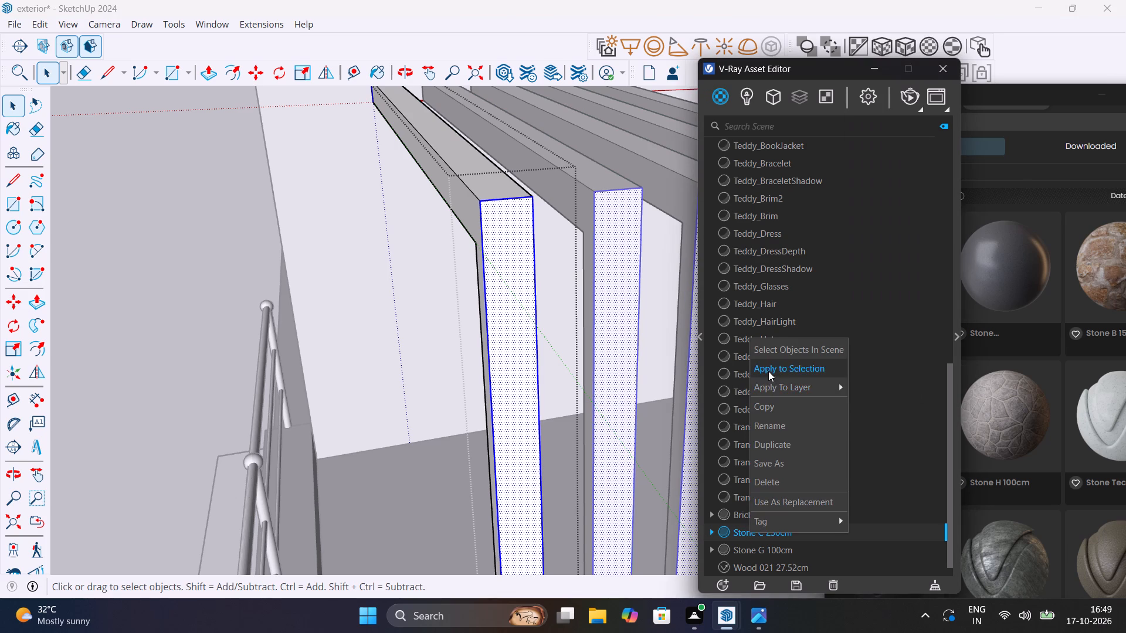
pyautogui.click(768, 371)
# Apply Stone C 250cm to the top face of the pergola frame's horizontal beam.
pyautogui.moveTo(540, 376); pyautogui.dragTo(599, 402, button='middle')
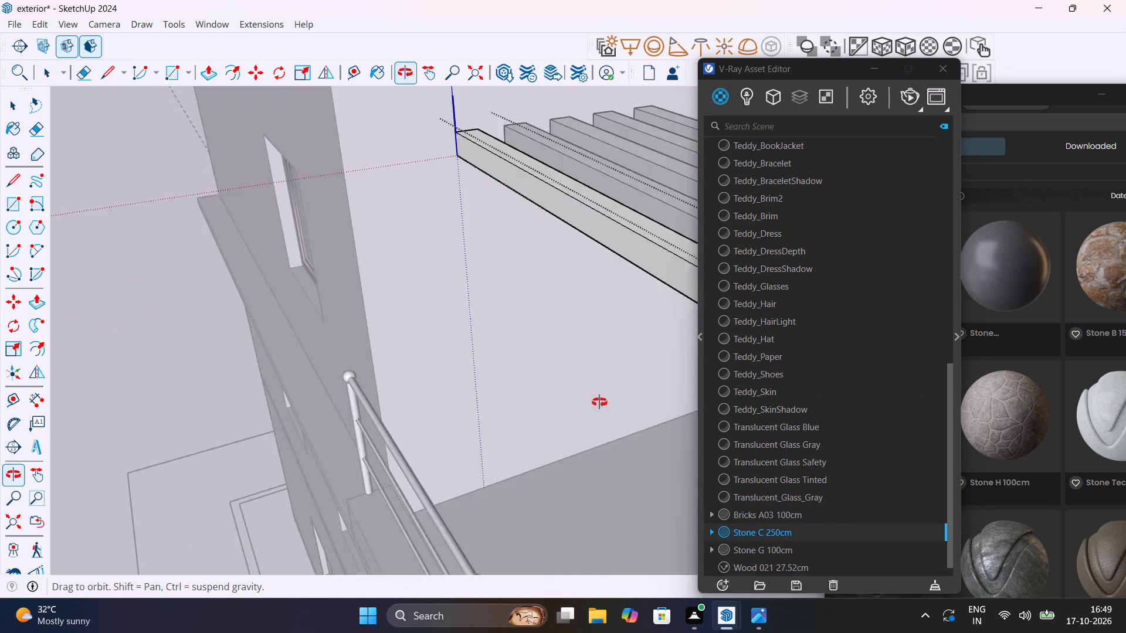
pyautogui.moveTo(599, 402); pyautogui.dragTo(528, 402, button='middle')
pyautogui.doubleClick(440, 362)
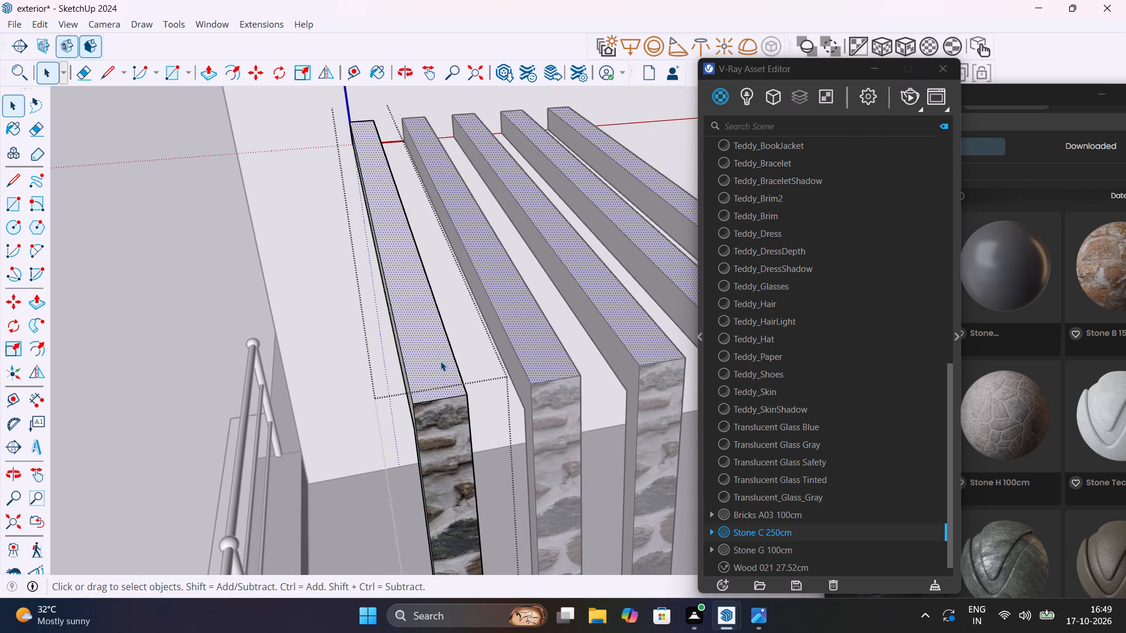
pyautogui.rightClick(772, 529)
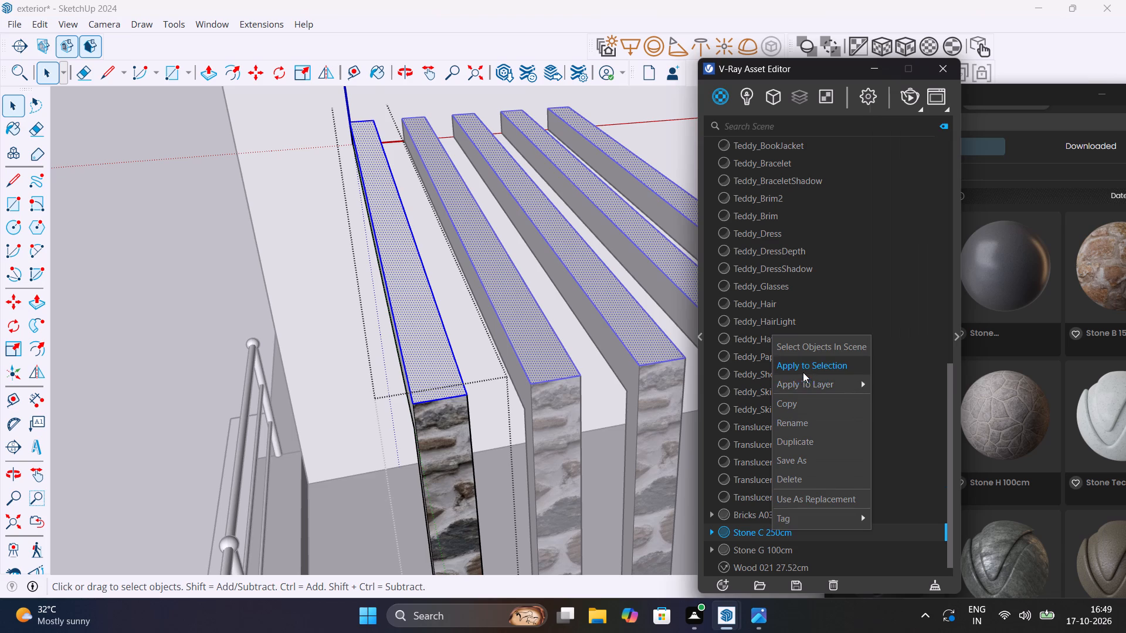
pyautogui.click(803, 369)
# Apply Stone C 250cm to the pergola frame's opposite side face, facing away from the neighbouring frames.
pyautogui.moveTo(464, 409); pyautogui.dragTo(673, 377, button='middle')
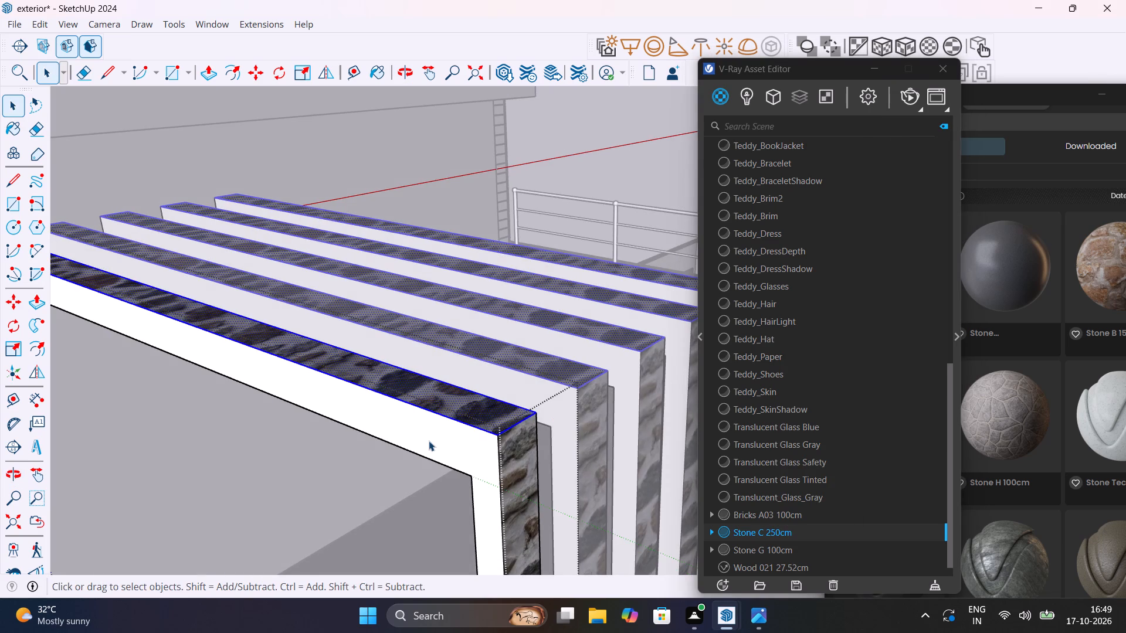
pyautogui.doubleClick(429, 441)
pyautogui.rightClick(744, 527)
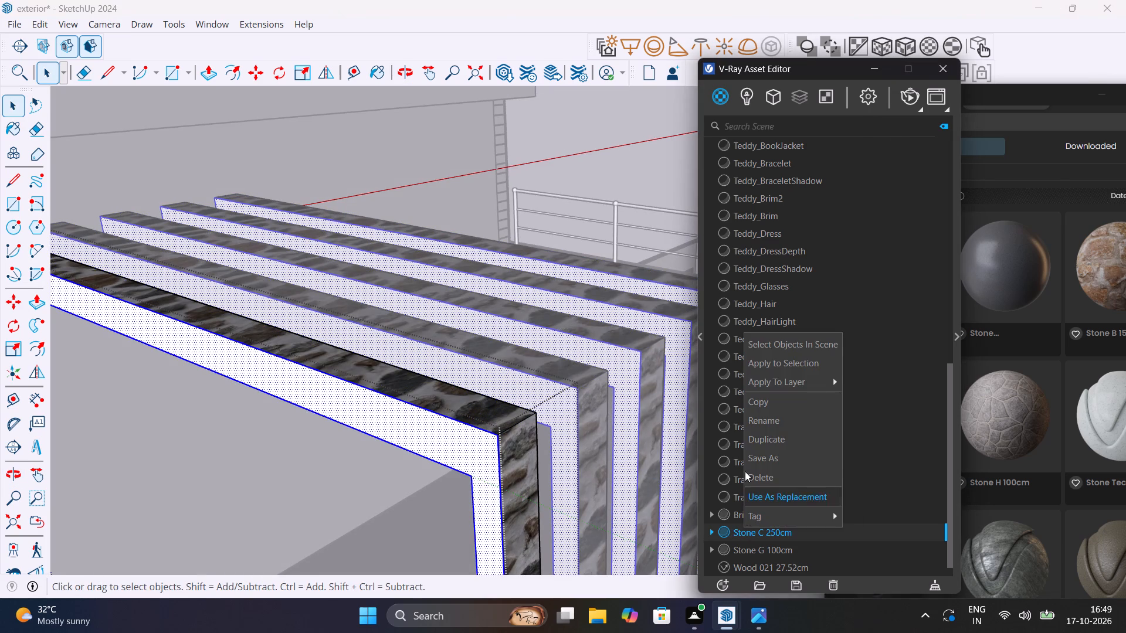
pyautogui.click(772, 368)
pyautogui.scroll(-15, 590, 407)
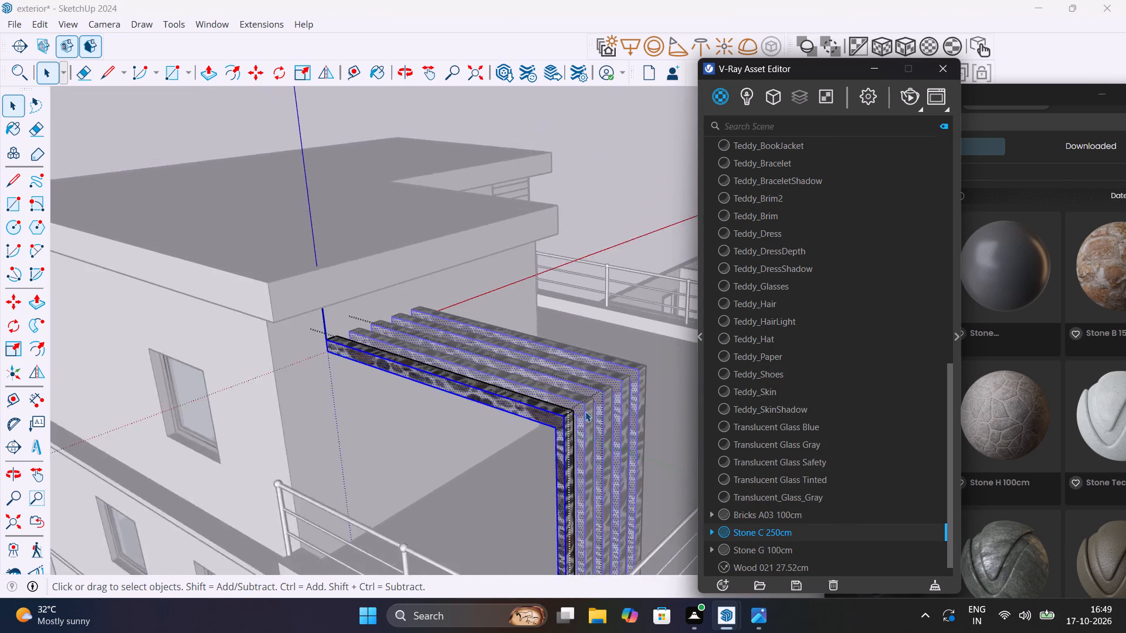
# Exit editing of the pergola frame and examine its Stone C finish from several sides of the terrace.
pyautogui.scroll(-4, 585, 411)
pyautogui.click(299, 172)
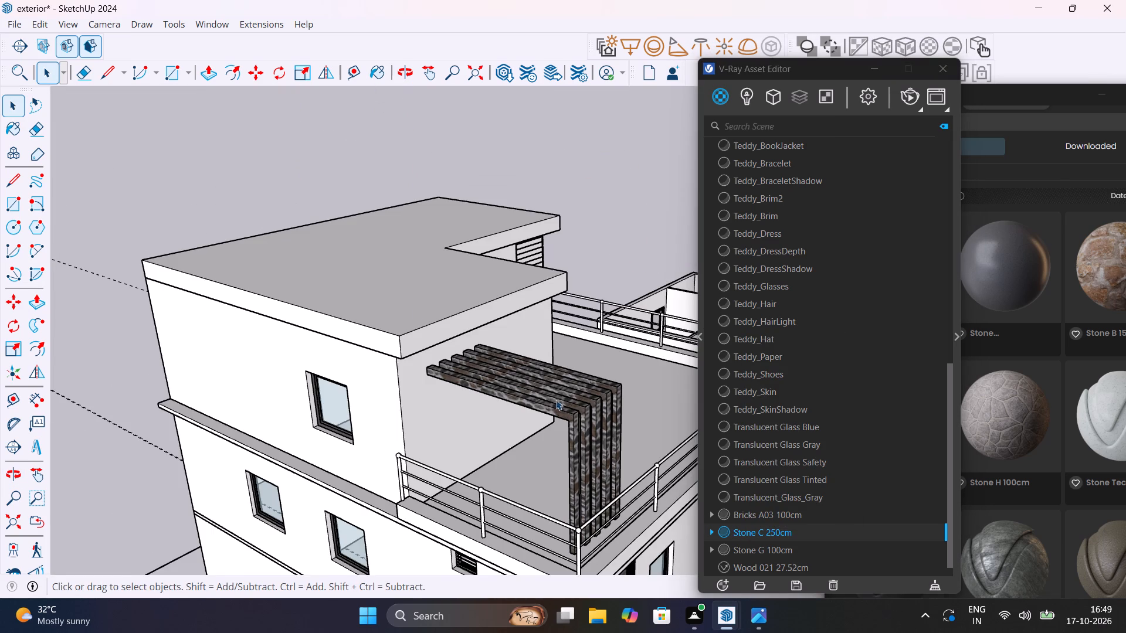
pyautogui.moveTo(566, 401); pyautogui.dragTo(314, 342, button='middle')
pyautogui.scroll(5, 374, 343)
pyautogui.moveTo(374, 341); pyautogui.dragTo(340, 306, button='middle')
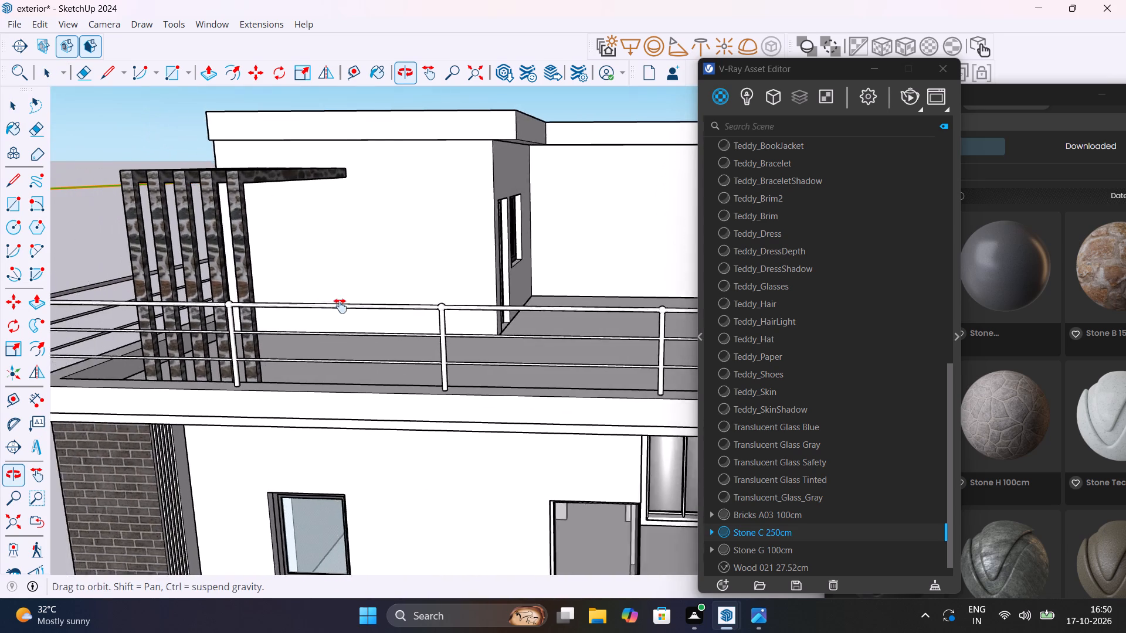
pyautogui.moveTo(340, 306); pyautogui.dragTo(211, 373, button='middle')
pyautogui.scroll(-5, 300, 335)
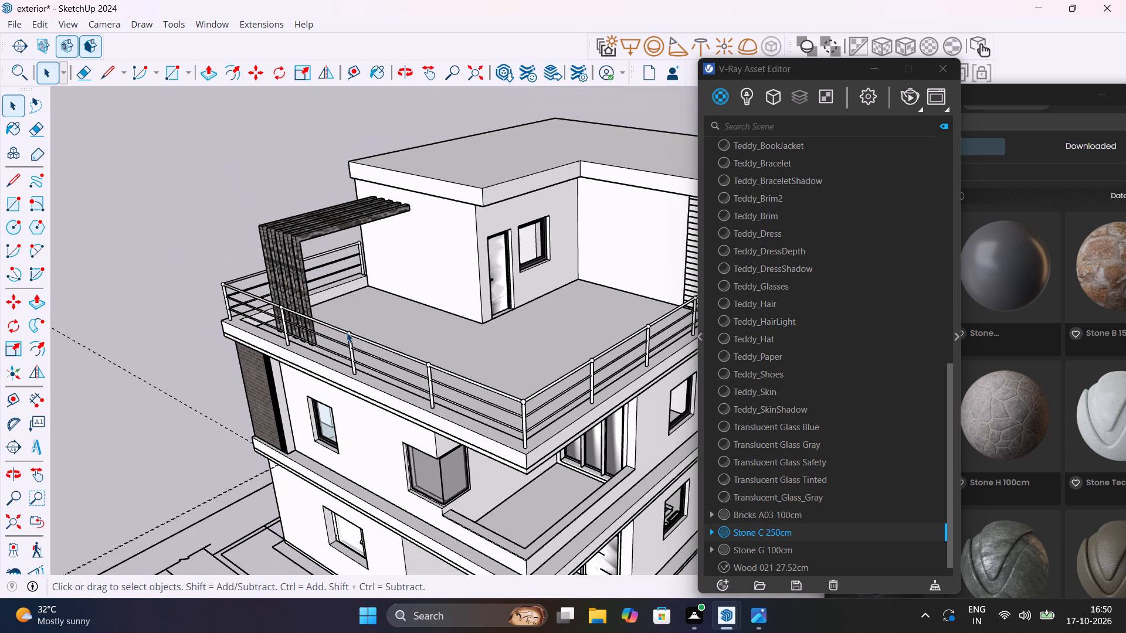
pyautogui.moveTo(360, 275); pyautogui.dragTo(476, 232, button='middle')
pyautogui.scroll(9, 325, 250)
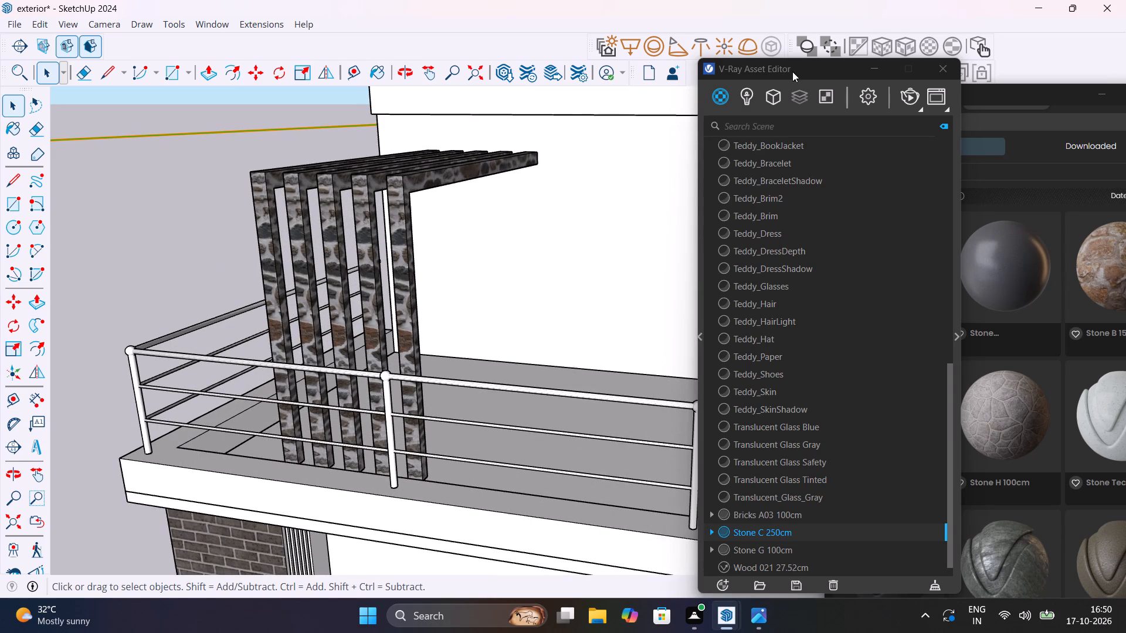
# Browse the stone materials in the Chaos Cosmos Browser, and close the browser.
pyautogui.moveTo(801, 69); pyautogui.dragTo(544, 560)
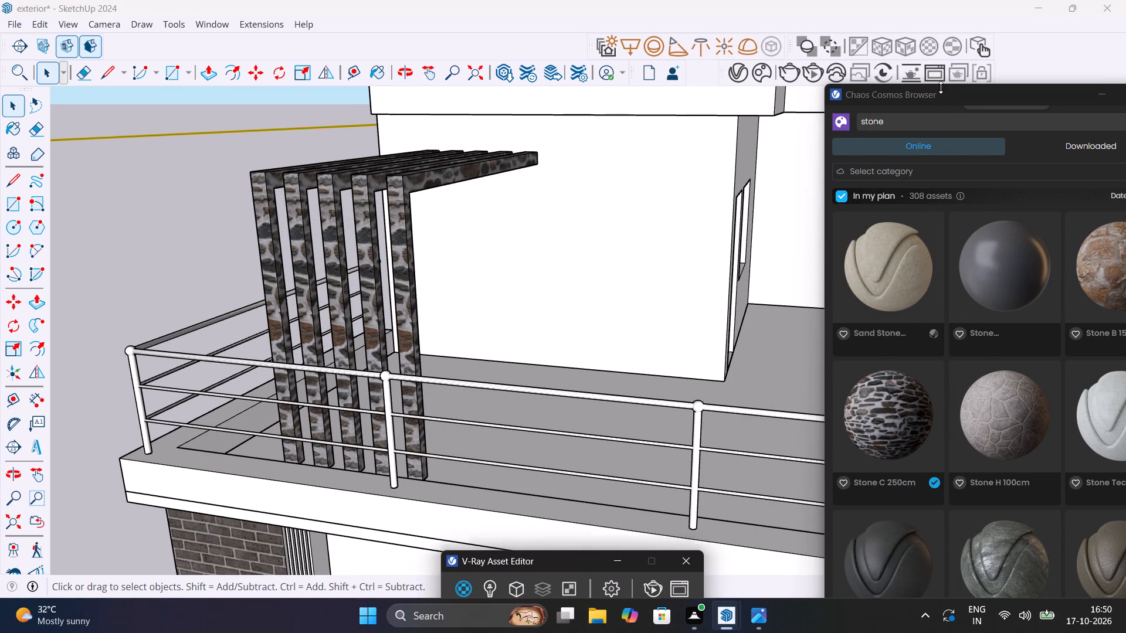
pyautogui.click(941, 87)
pyautogui.moveTo(944, 93); pyautogui.dragTo(799, 41)
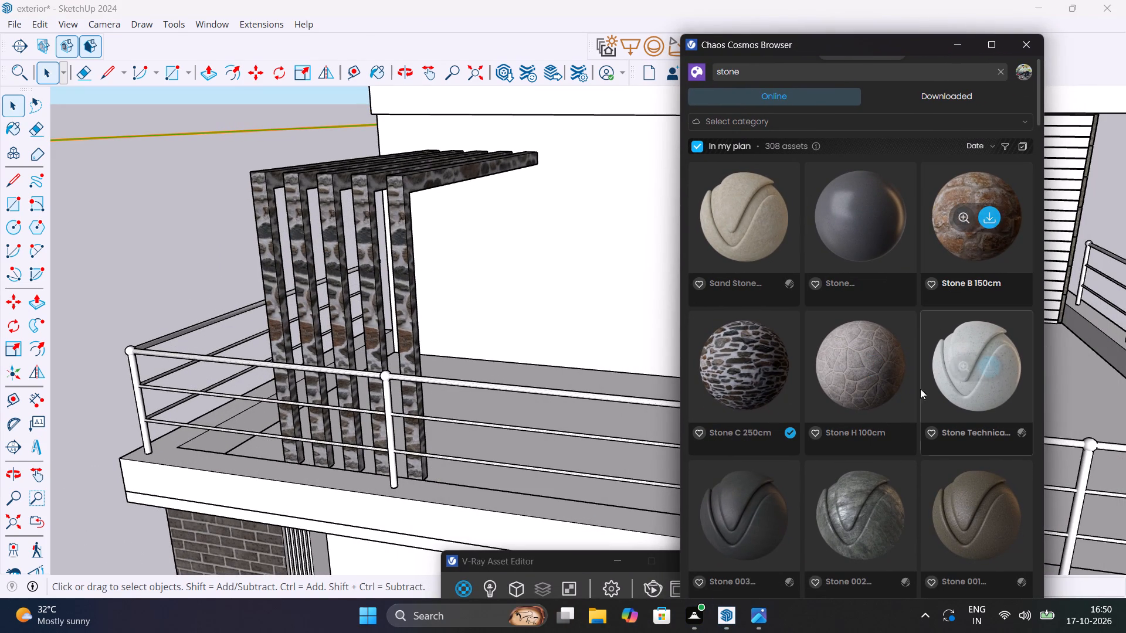
pyautogui.scroll(-3, 893, 428)
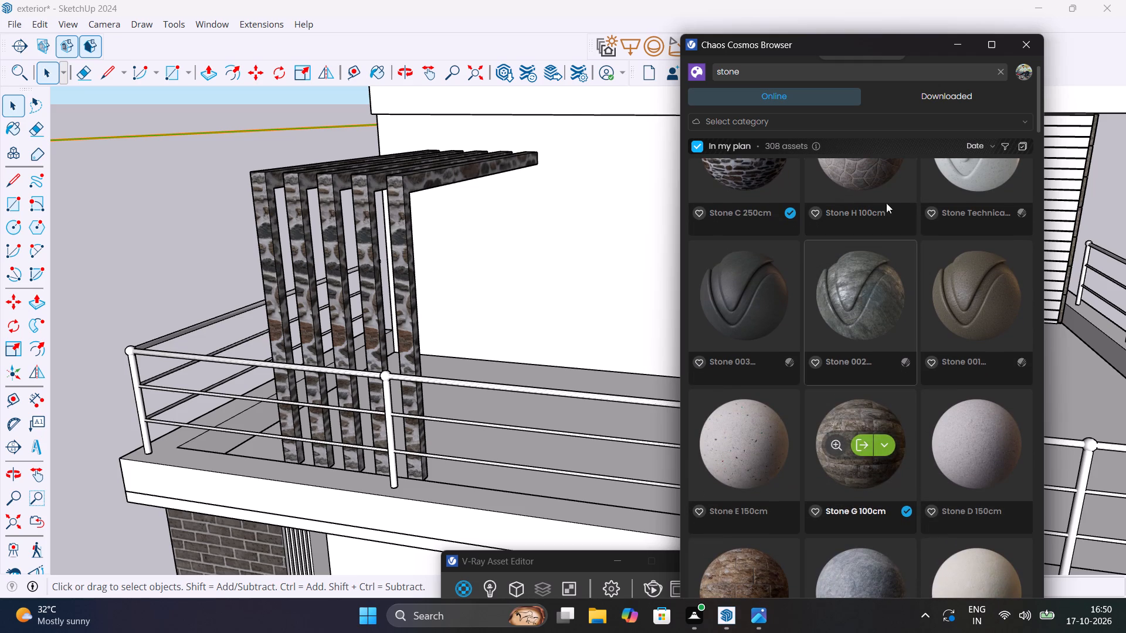
pyautogui.click(1019, 43)
# Render the front view of the whole three-storey house with V-Ray.
pyautogui.scroll(-10, 648, 371)
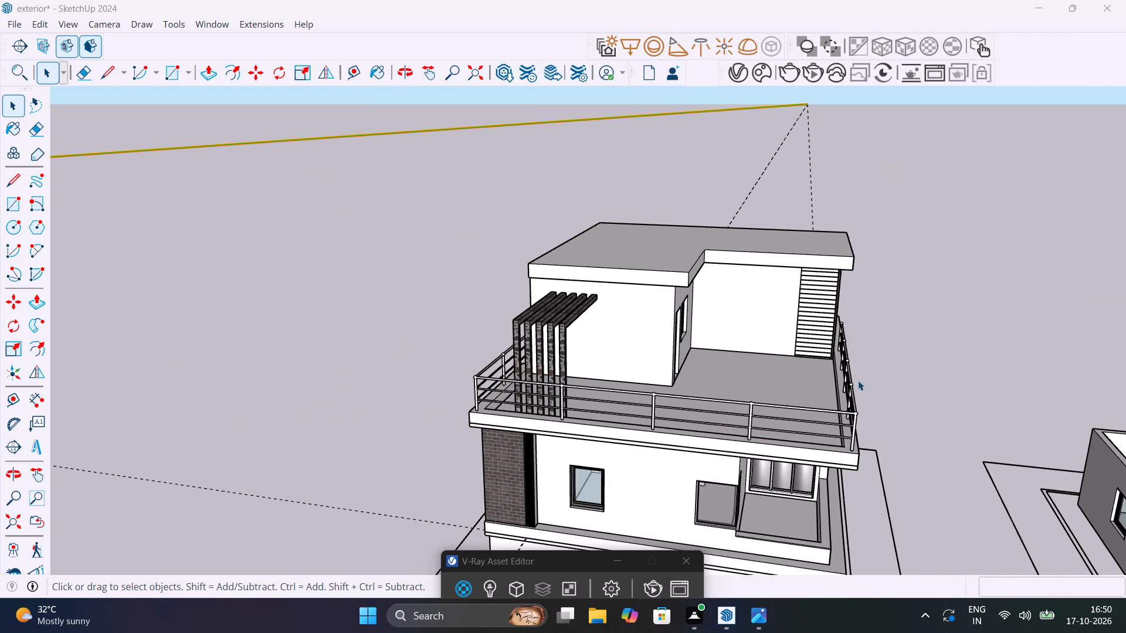
pyautogui.moveTo(858, 380); pyautogui.dragTo(830, 256, button='middle')
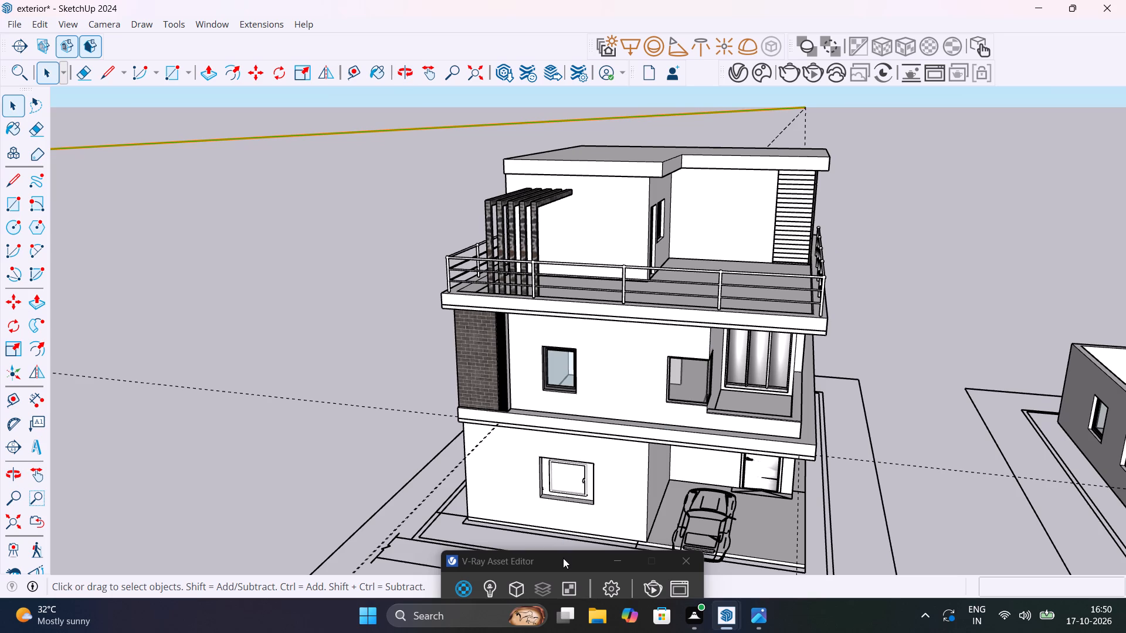
pyautogui.moveTo(563, 560); pyautogui.dragTo(251, 178)
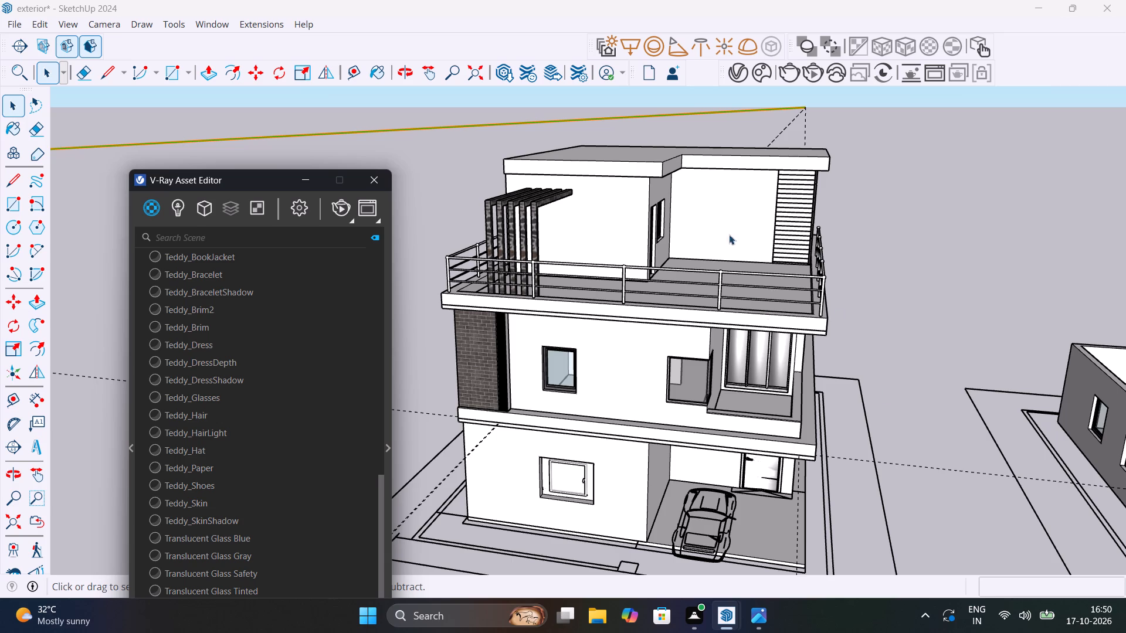
pyautogui.scroll(-2, 739, 231)
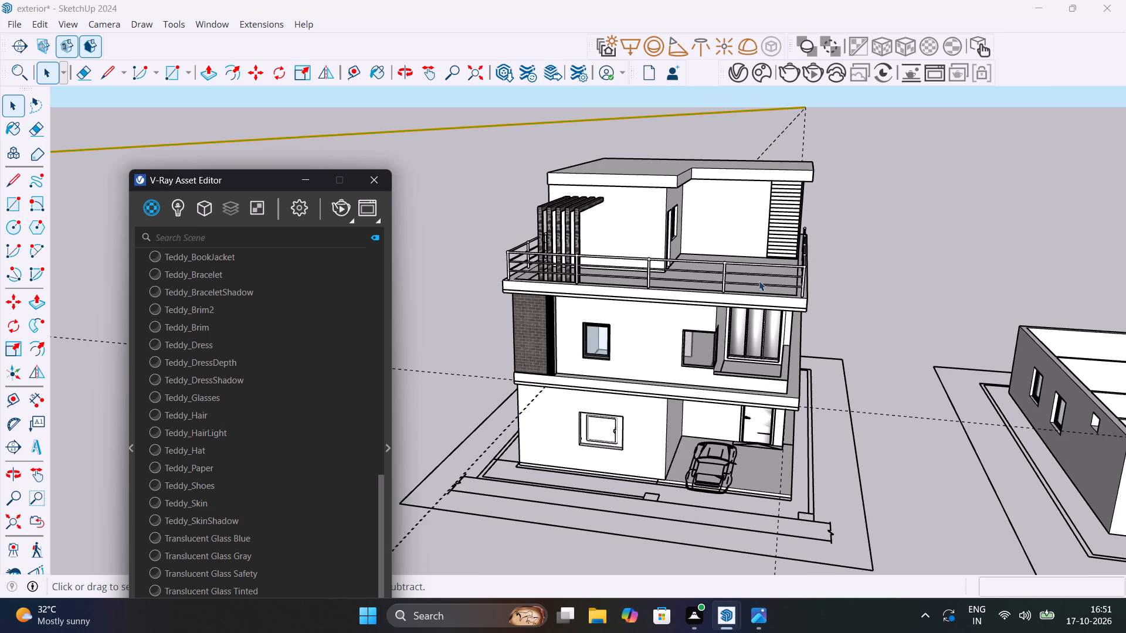
pyautogui.moveTo(759, 281); pyautogui.dragTo(755, 282, button='middle')
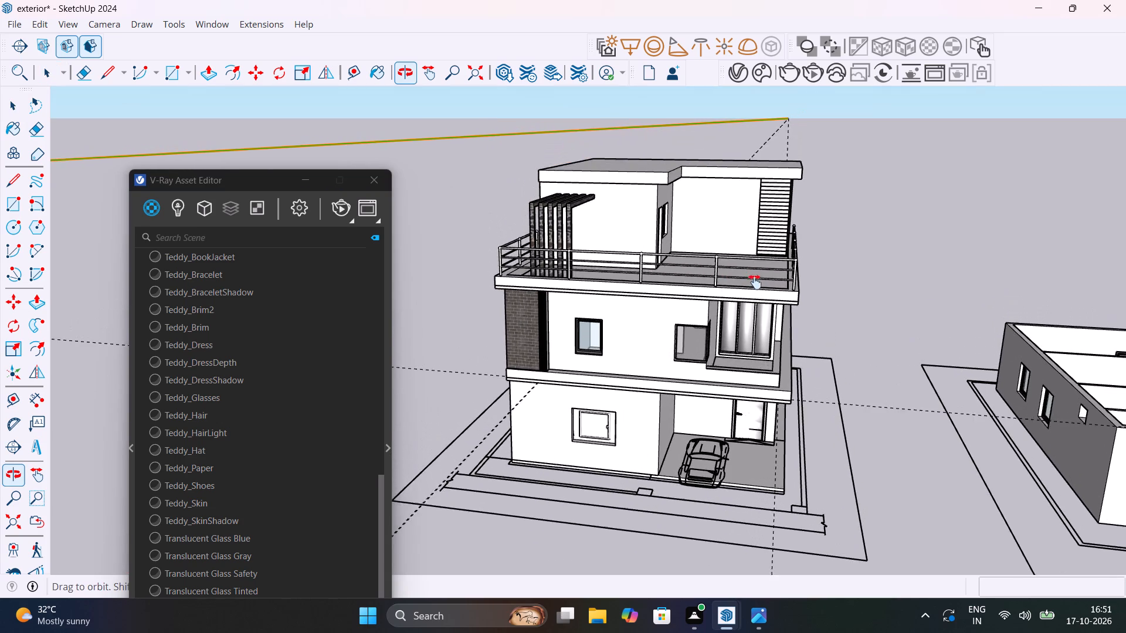
pyautogui.moveTo(755, 282); pyautogui.dragTo(752, 264, button='middle')
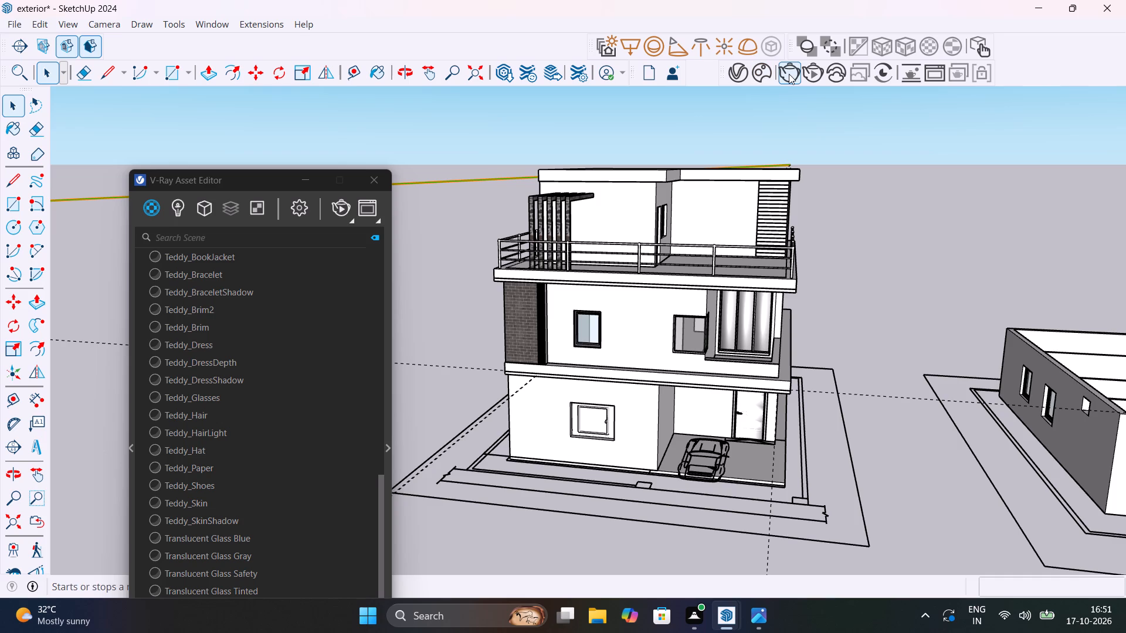
pyautogui.click(789, 74)
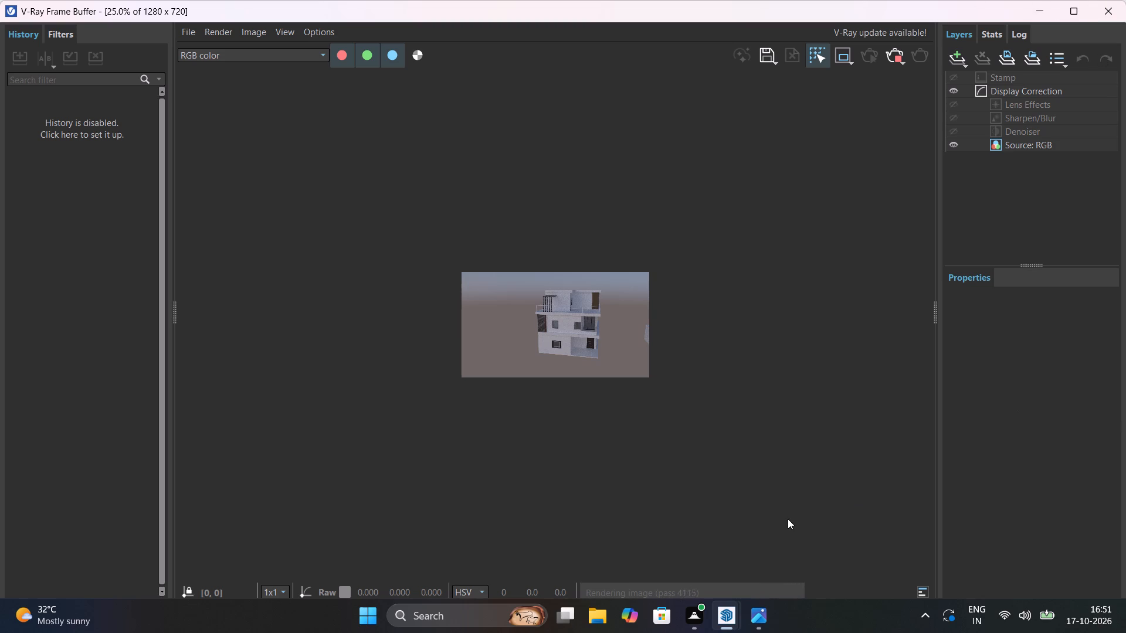
# Examine the rendered pergola, brick strip, wood panel, windows and entrance door of the front facade up close.
pyautogui.scroll(3, 584, 298)
pyautogui.scroll(-1, 602, 311)
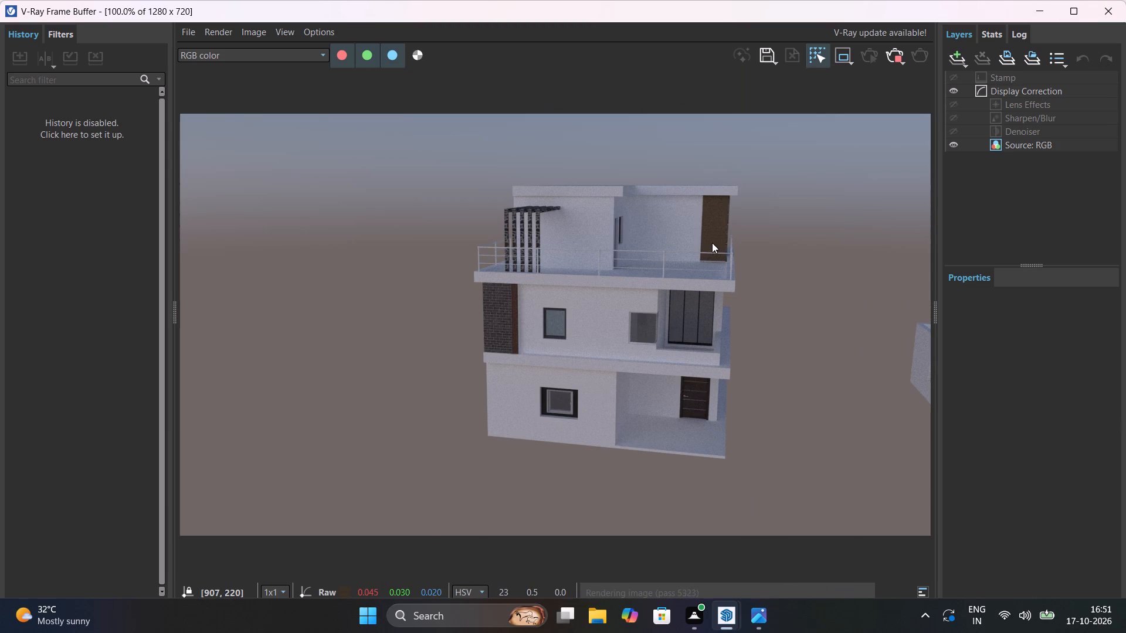
pyautogui.scroll(1, 712, 243)
pyautogui.moveTo(721, 253); pyautogui.dragTo(713, 229, button='middle')
pyautogui.scroll(-1, 710, 276)
pyautogui.scroll(2, 508, 337)
pyautogui.scroll(-1, 508, 336)
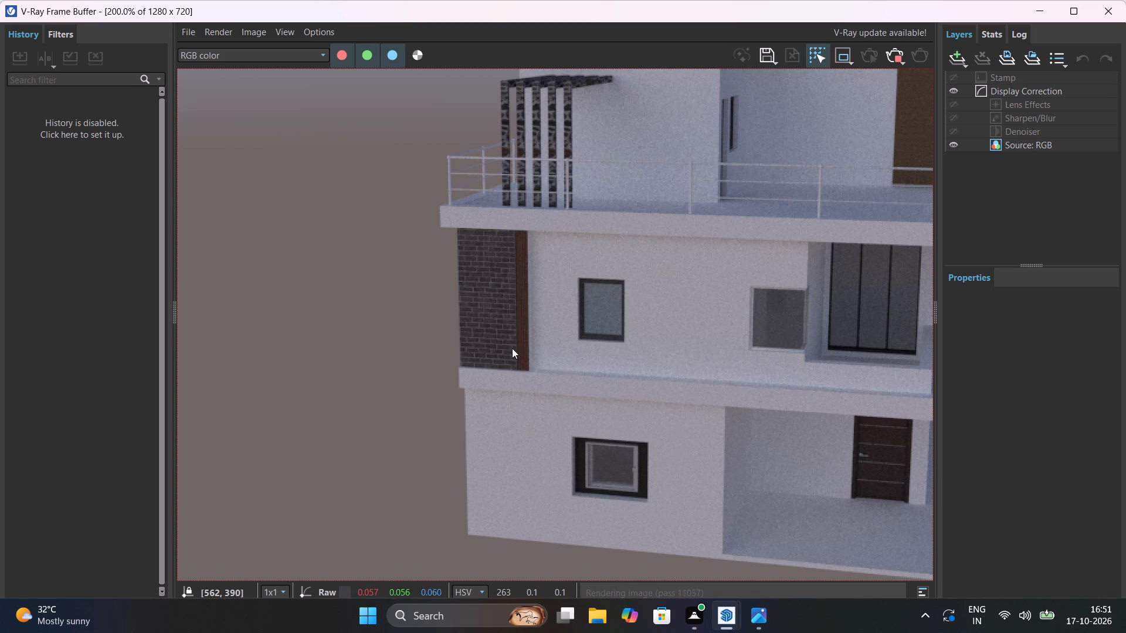
pyautogui.moveTo(525, 178); pyautogui.dragTo(356, 370, button='middle')
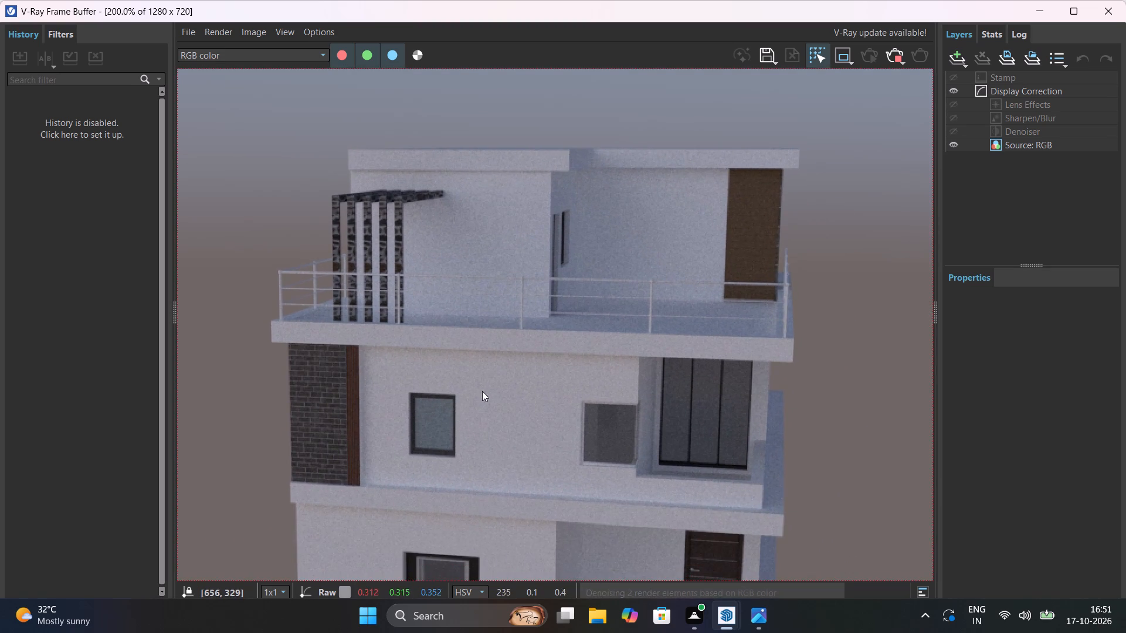
pyautogui.scroll(-1, 496, 391)
pyautogui.scroll(1, 693, 417)
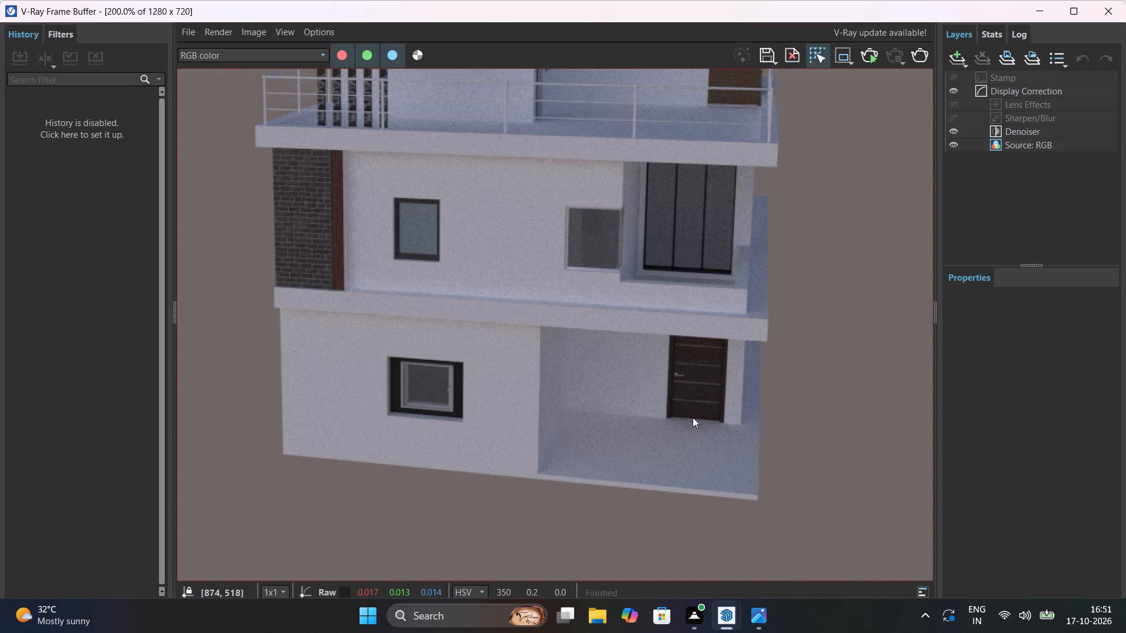
pyautogui.scroll(-1, 715, 349)
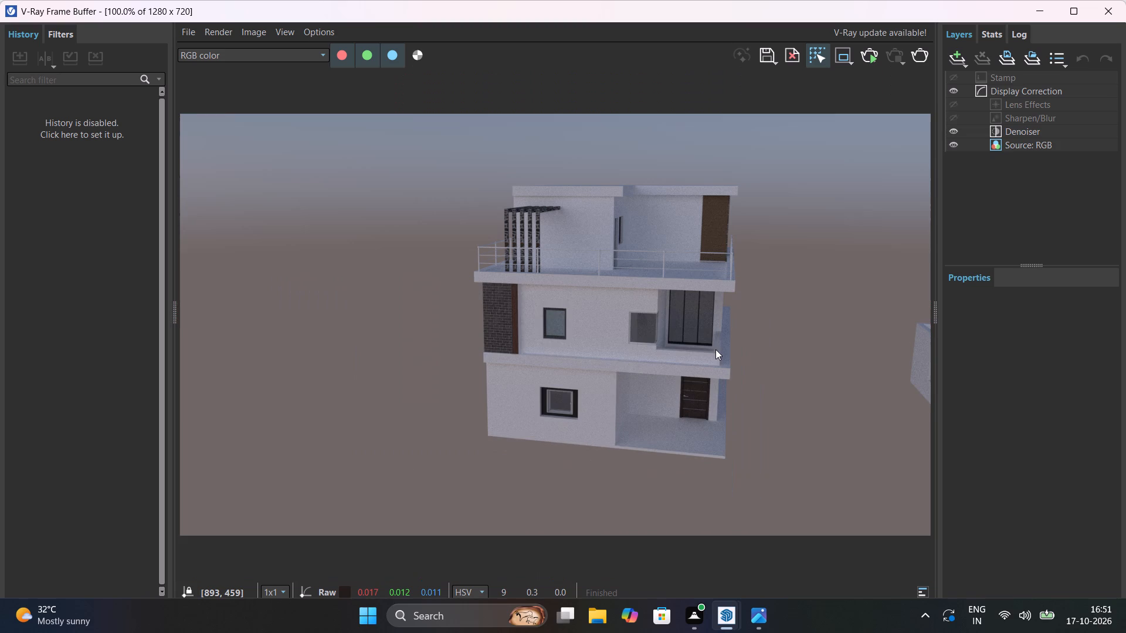
# Run a V-Ray interactive render of the house from a corner view showing the front and side facades.
pyautogui.click(864, 50)
pyautogui.click(1098, 12)
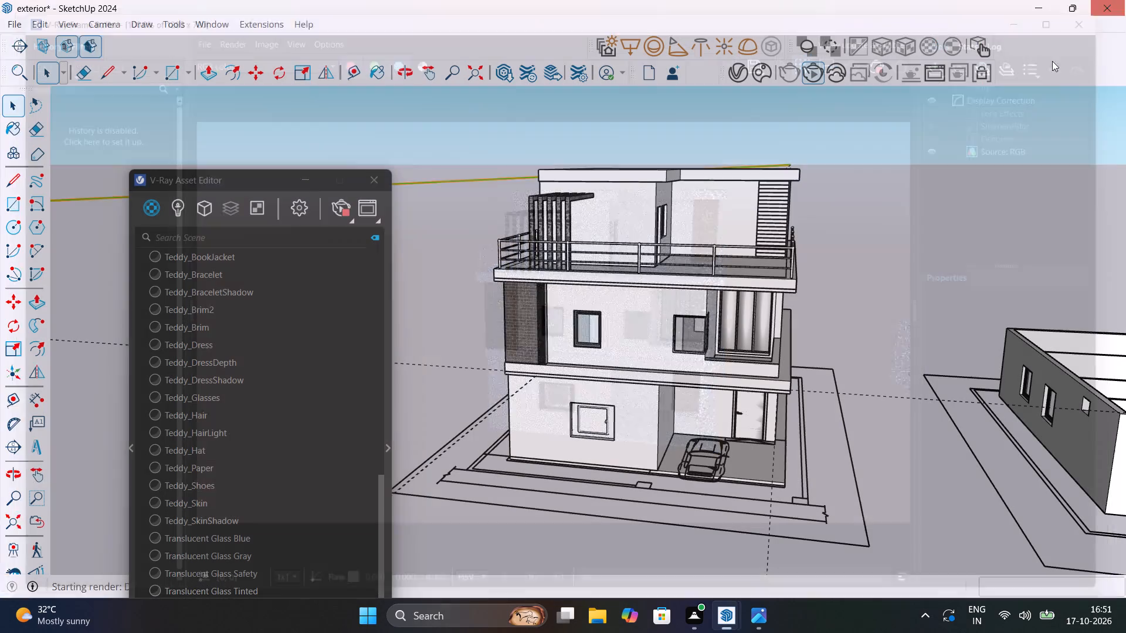
pyautogui.moveTo(864, 349); pyautogui.dragTo(708, 341, button='middle')
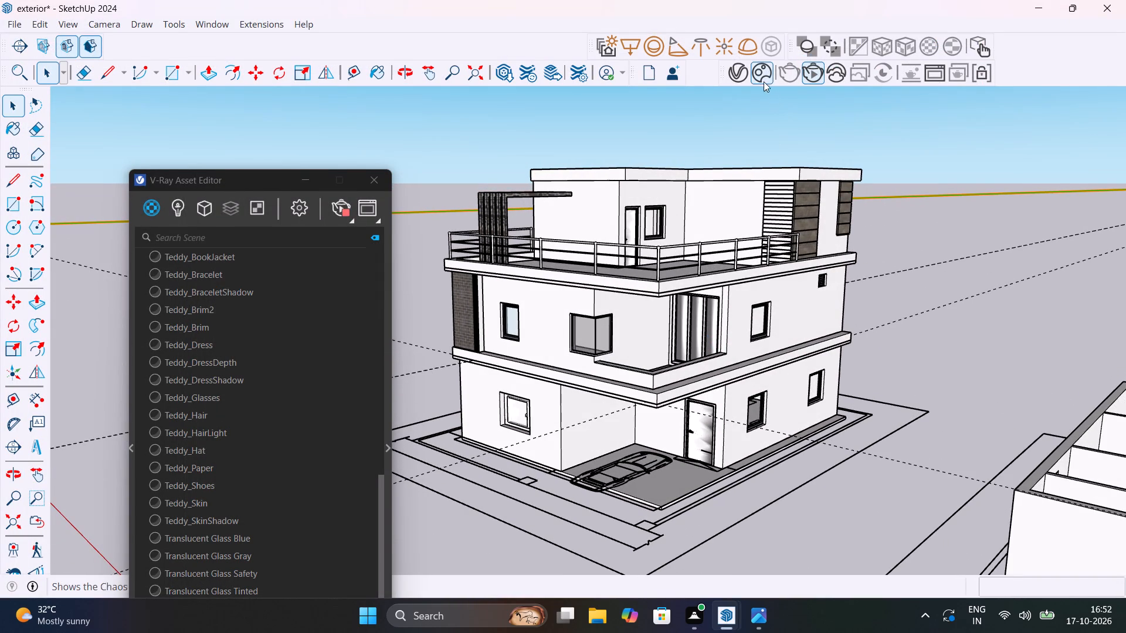
pyautogui.click(815, 69)
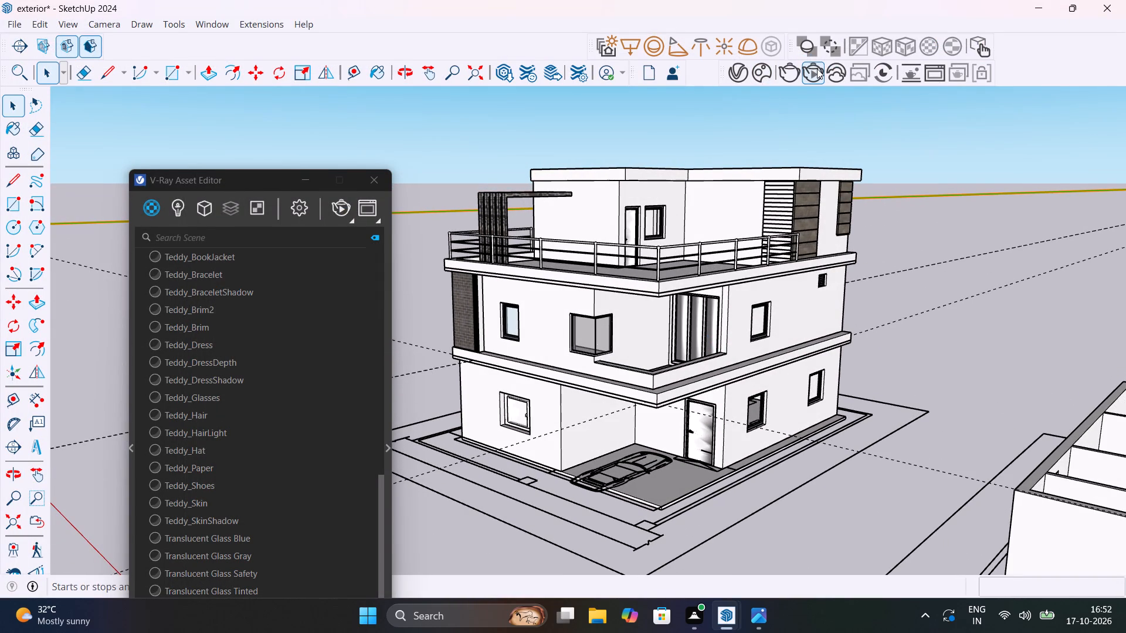
pyautogui.click(815, 73)
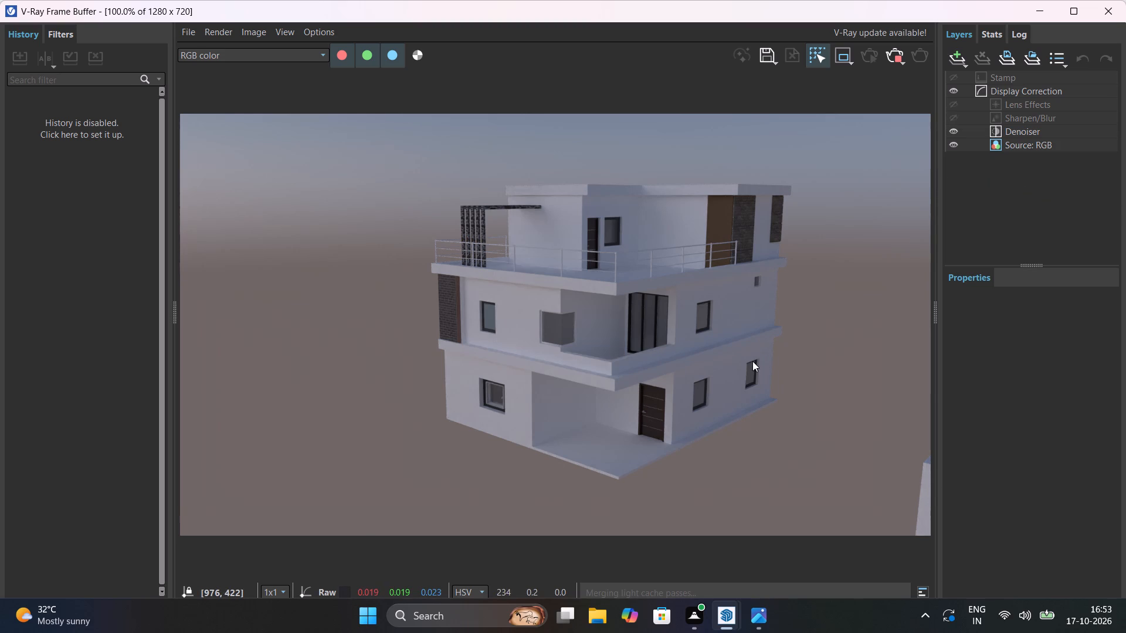
# Examine the corner view in the interactive render at different distances, stop the rendering and close the frame buffer.
pyautogui.keyDown('ctrl'); pyautogui.scroll(1, 752, 361); pyautogui.keyUp('ctrl')
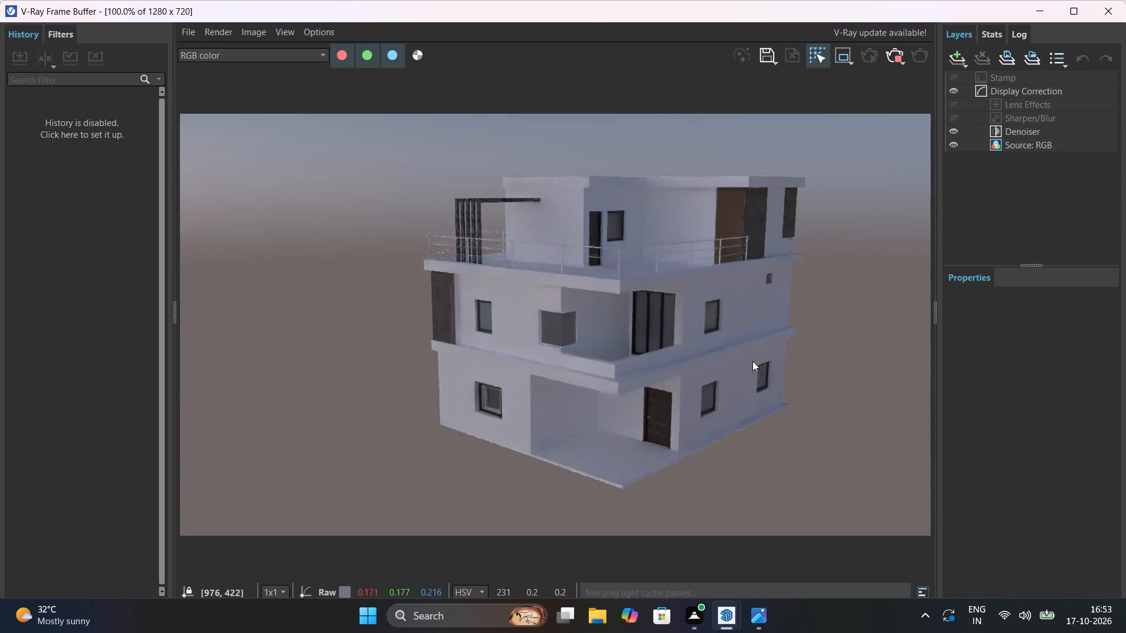
pyautogui.keyDown('ctrl'); pyautogui.scroll(1, 752, 361); pyautogui.keyUp('ctrl')
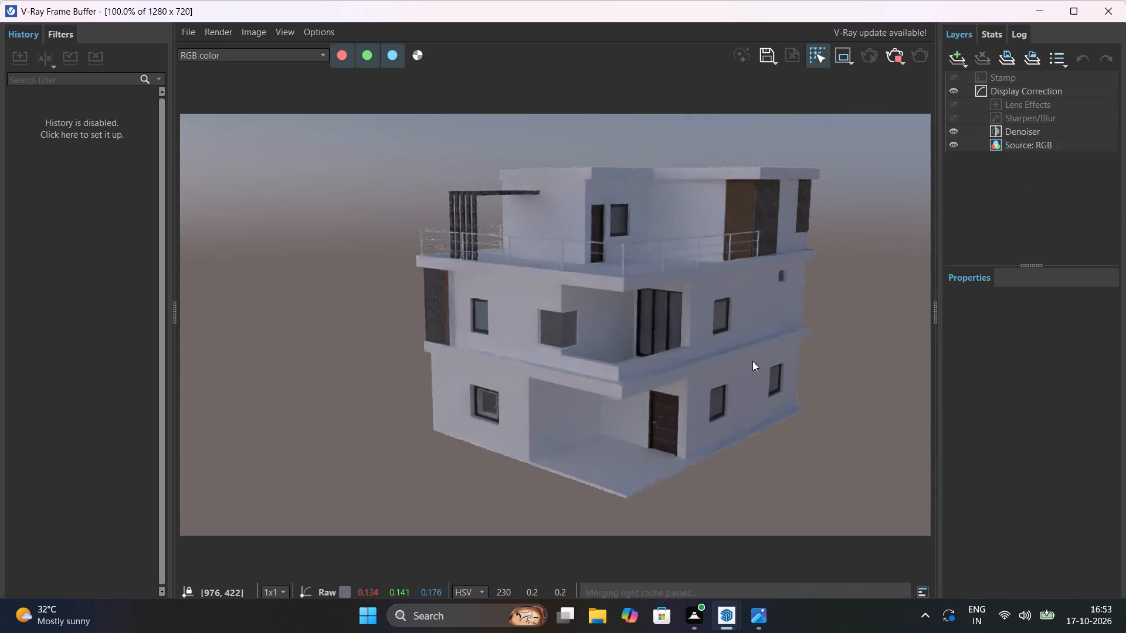
pyautogui.keyDown('ctrl'); pyautogui.scroll(-4, 752, 361); pyautogui.keyUp('ctrl')
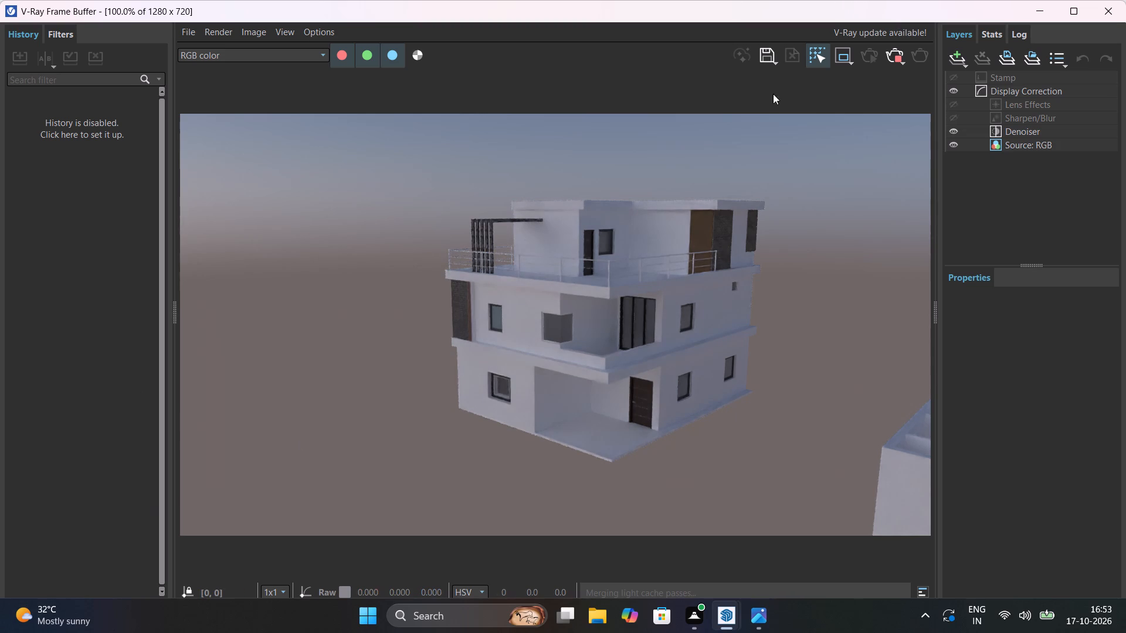
pyautogui.click(891, 58)
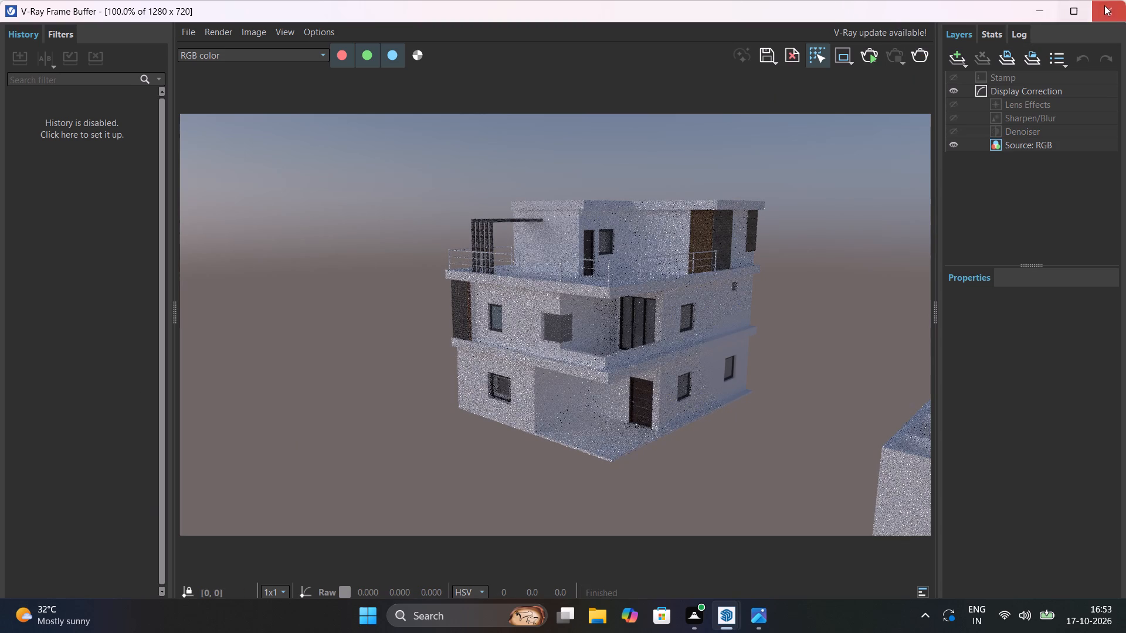
pyautogui.click(1116, 4)
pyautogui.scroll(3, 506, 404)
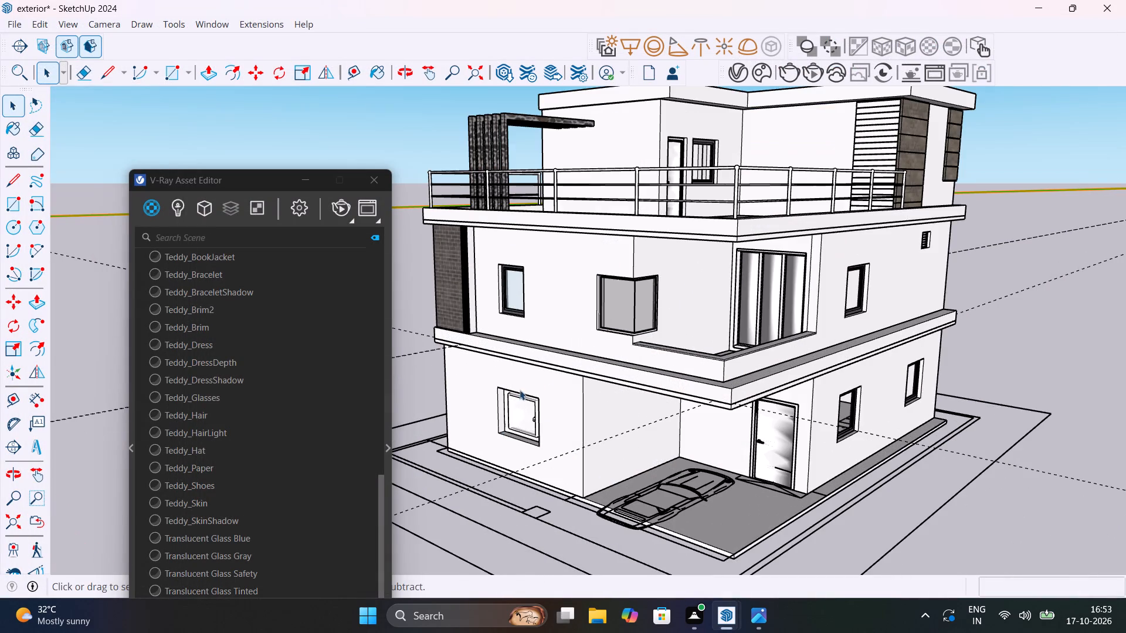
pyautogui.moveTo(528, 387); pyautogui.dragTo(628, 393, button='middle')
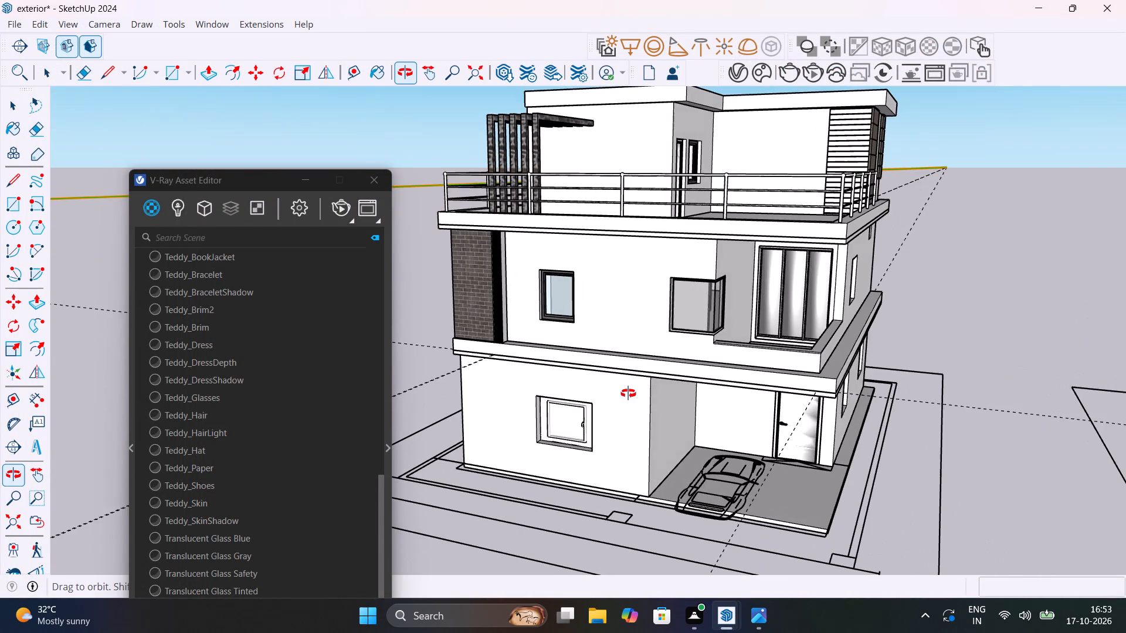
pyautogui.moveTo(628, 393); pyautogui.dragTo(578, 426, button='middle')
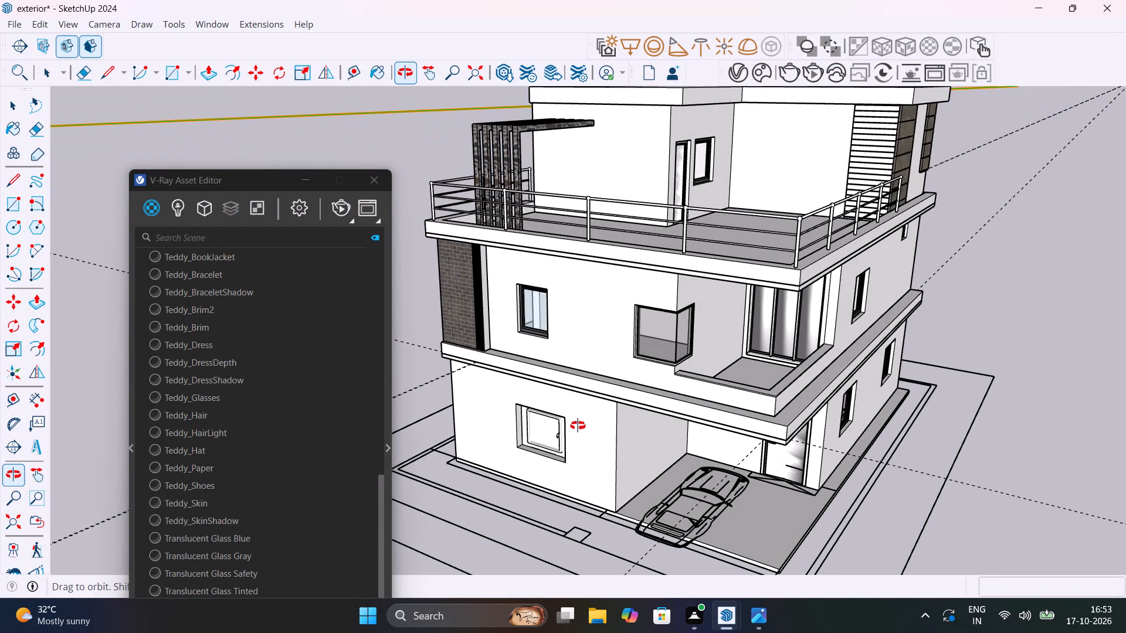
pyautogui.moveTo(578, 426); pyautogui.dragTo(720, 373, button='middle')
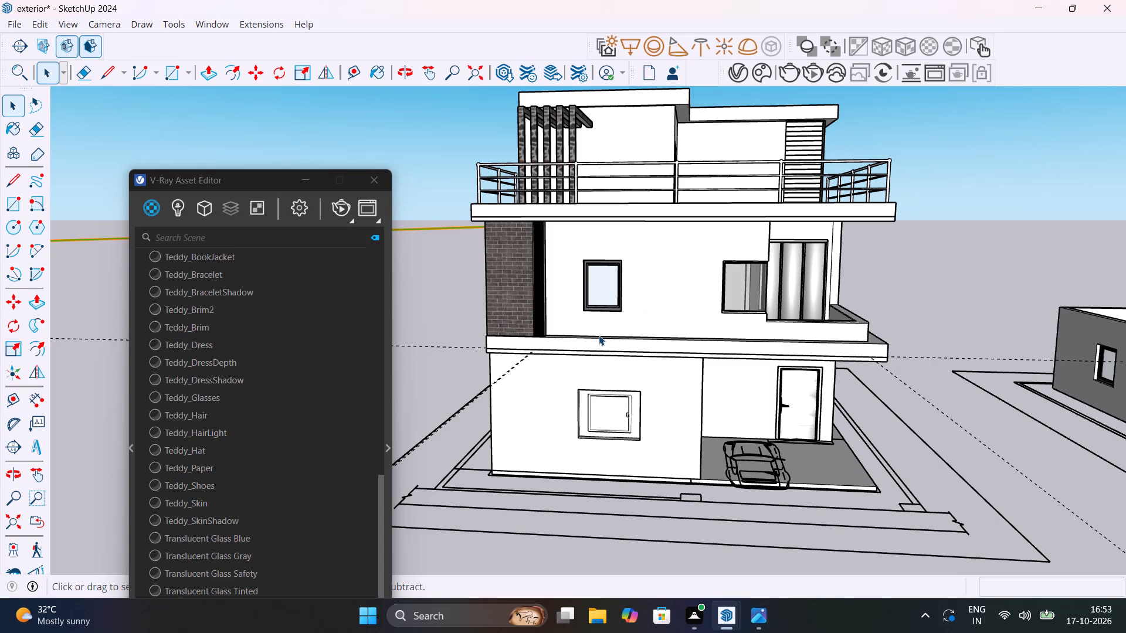